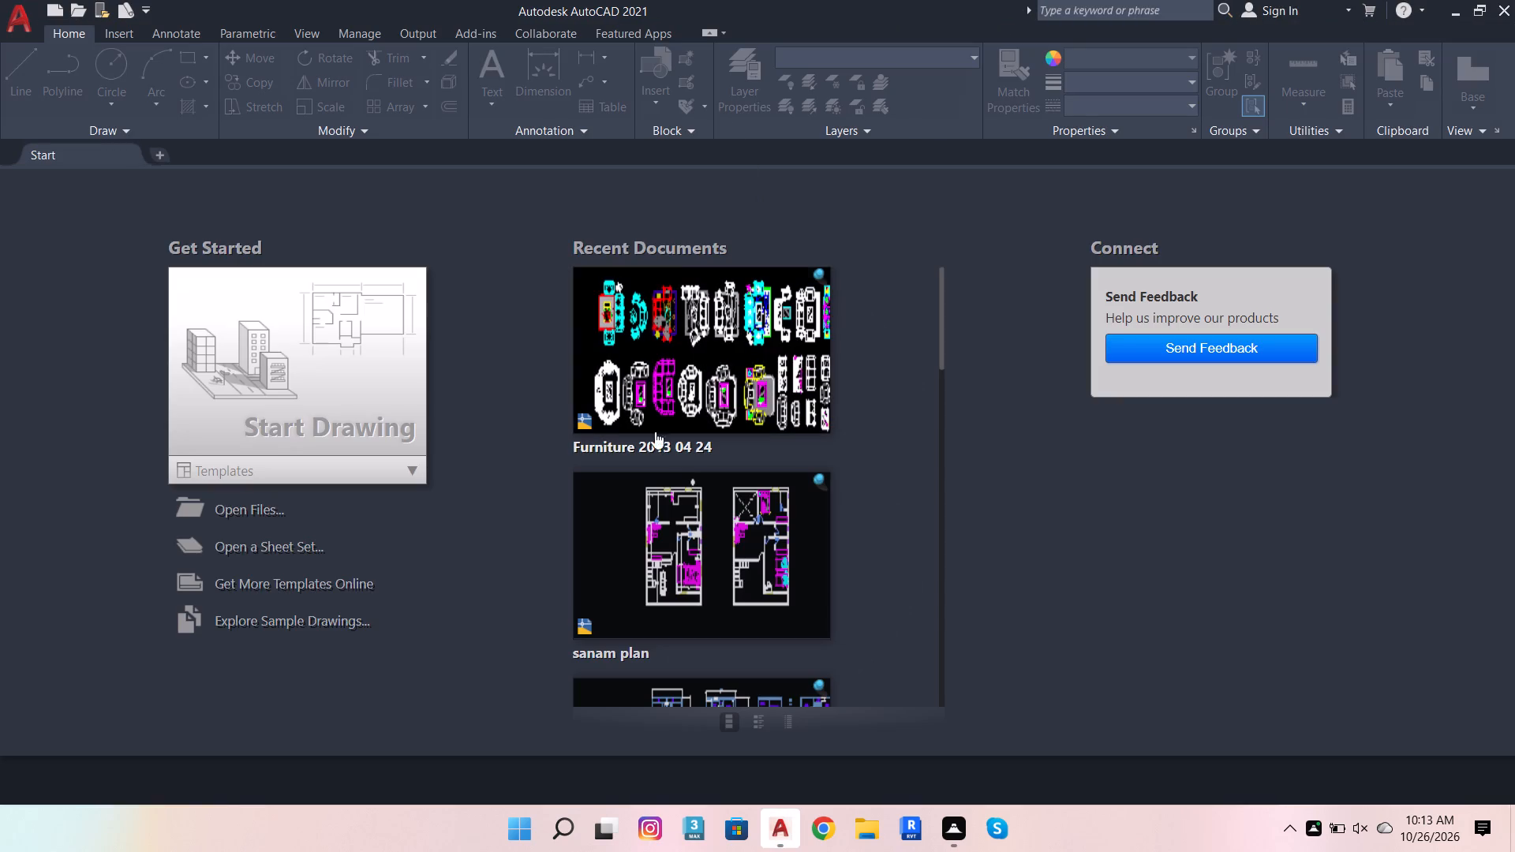
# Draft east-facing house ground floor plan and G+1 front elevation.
# Start a new blank drawing.
pyautogui.click(284, 383)
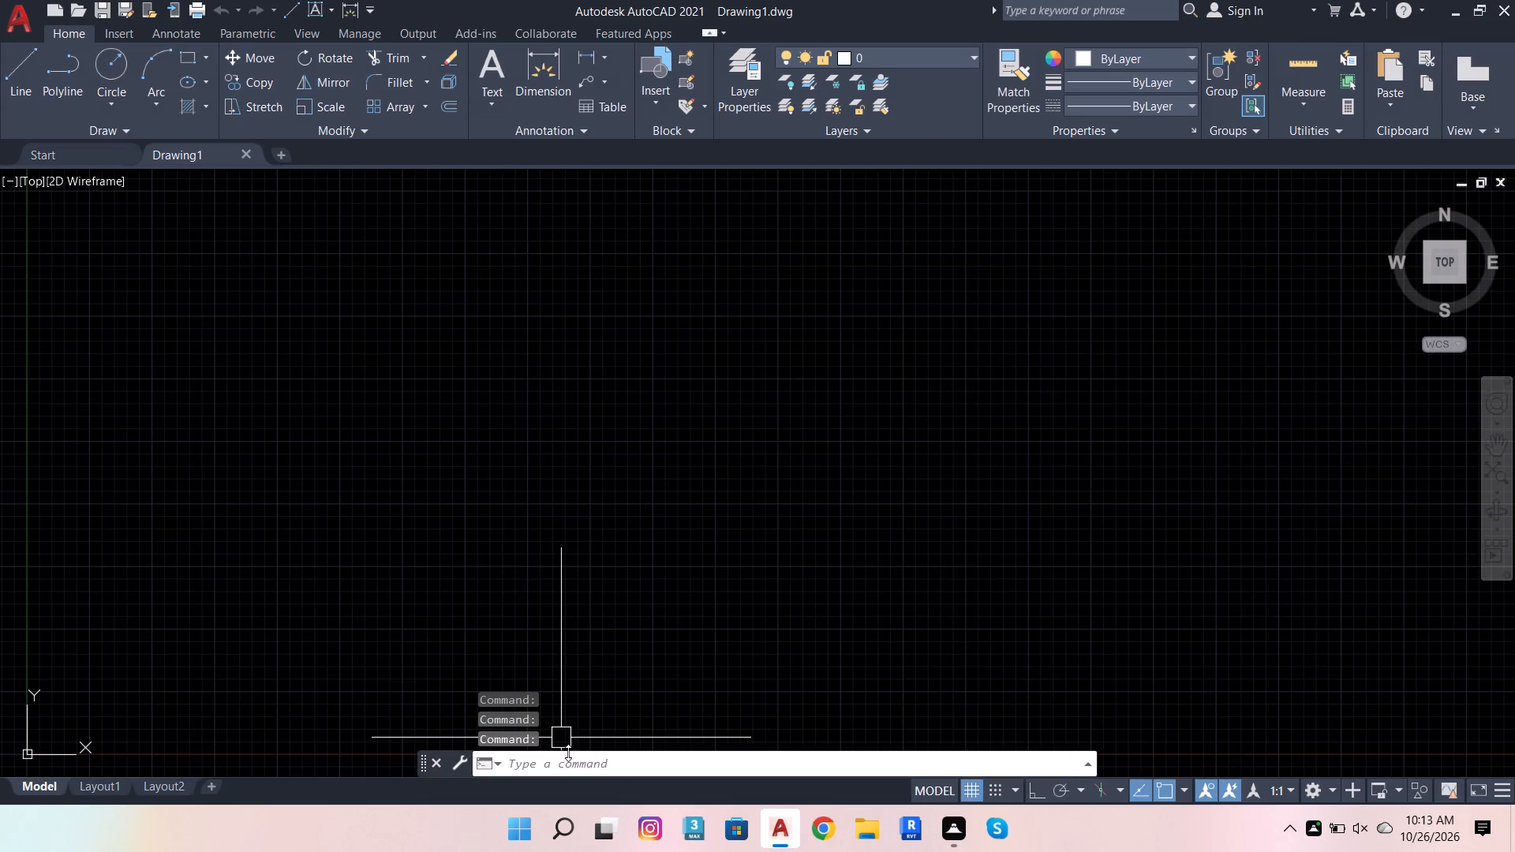
# Open the program options at the Open and Save settings, apply them and close the dialog.
pyautogui.click(570, 762)
pyautogui.write('OP')
pyautogui.click(578, 615)
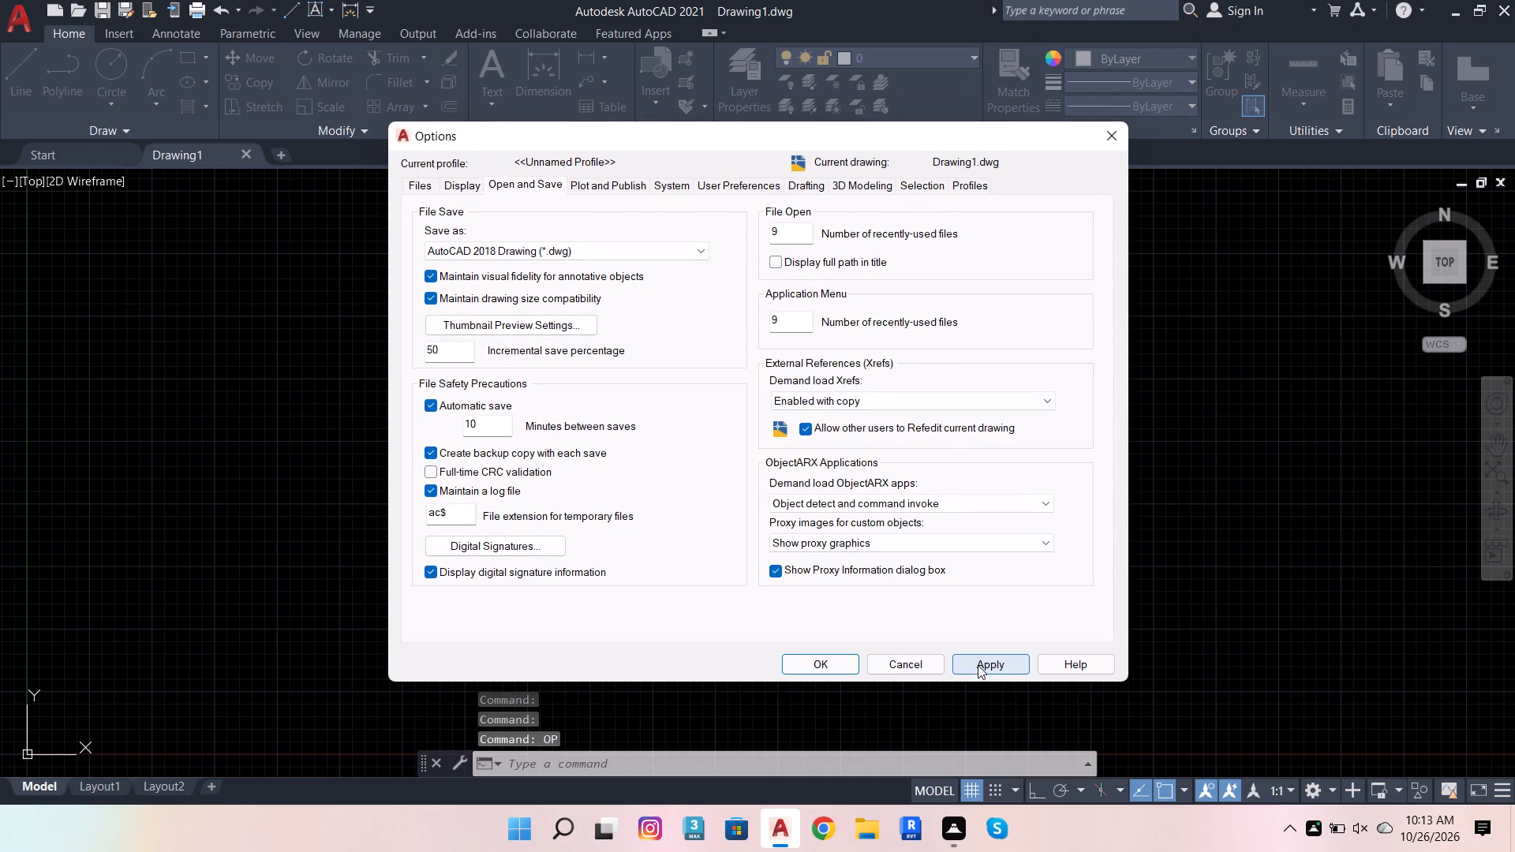
pyautogui.click(979, 663)
pyautogui.click(847, 660)
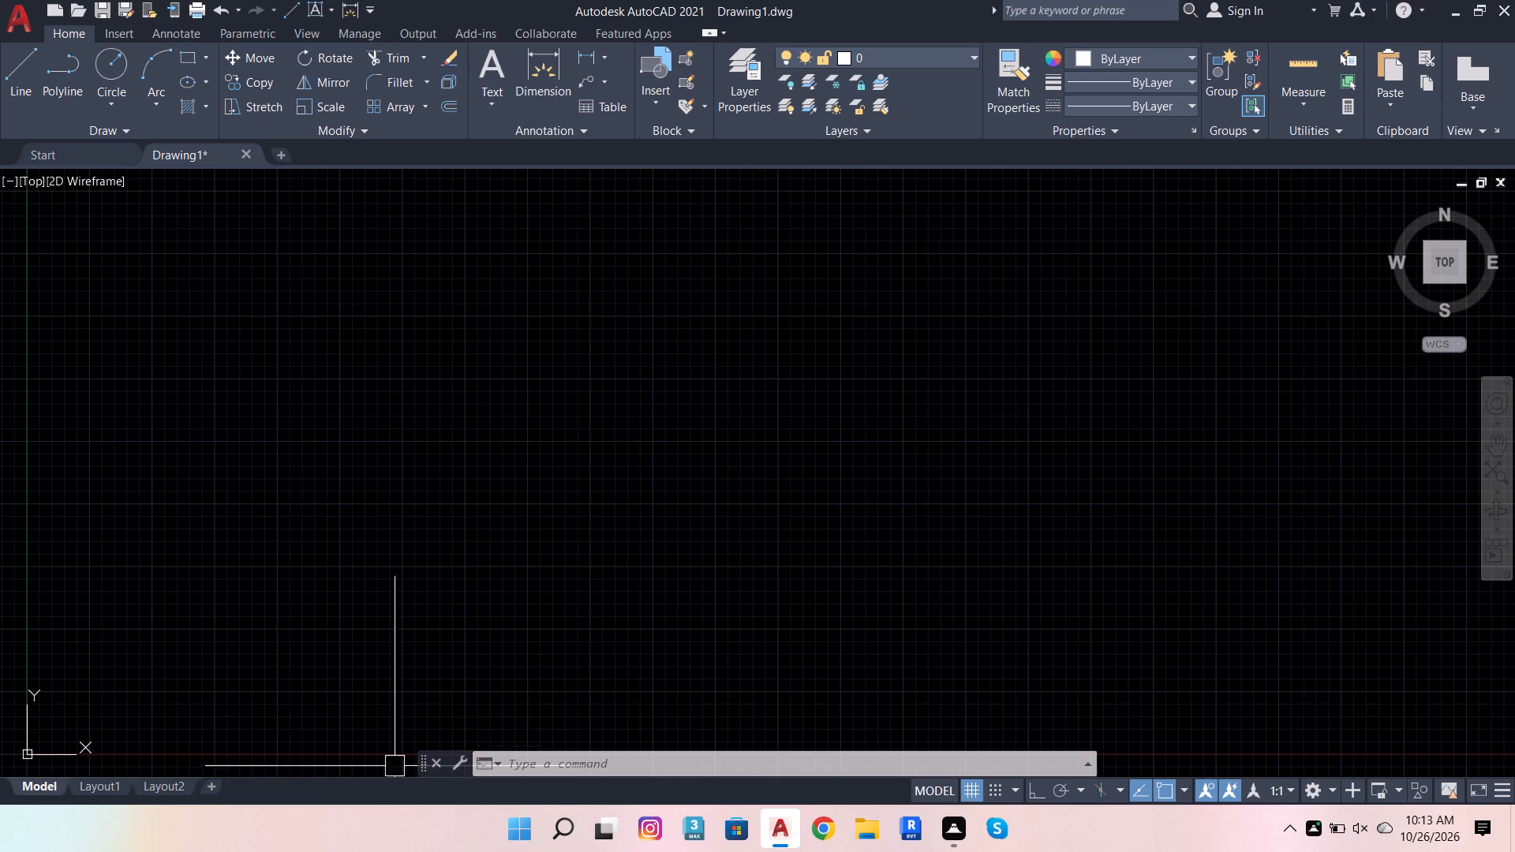
# Set the drawing units to Architectural length with 0'-0" precision.
pyautogui.click(555, 762)
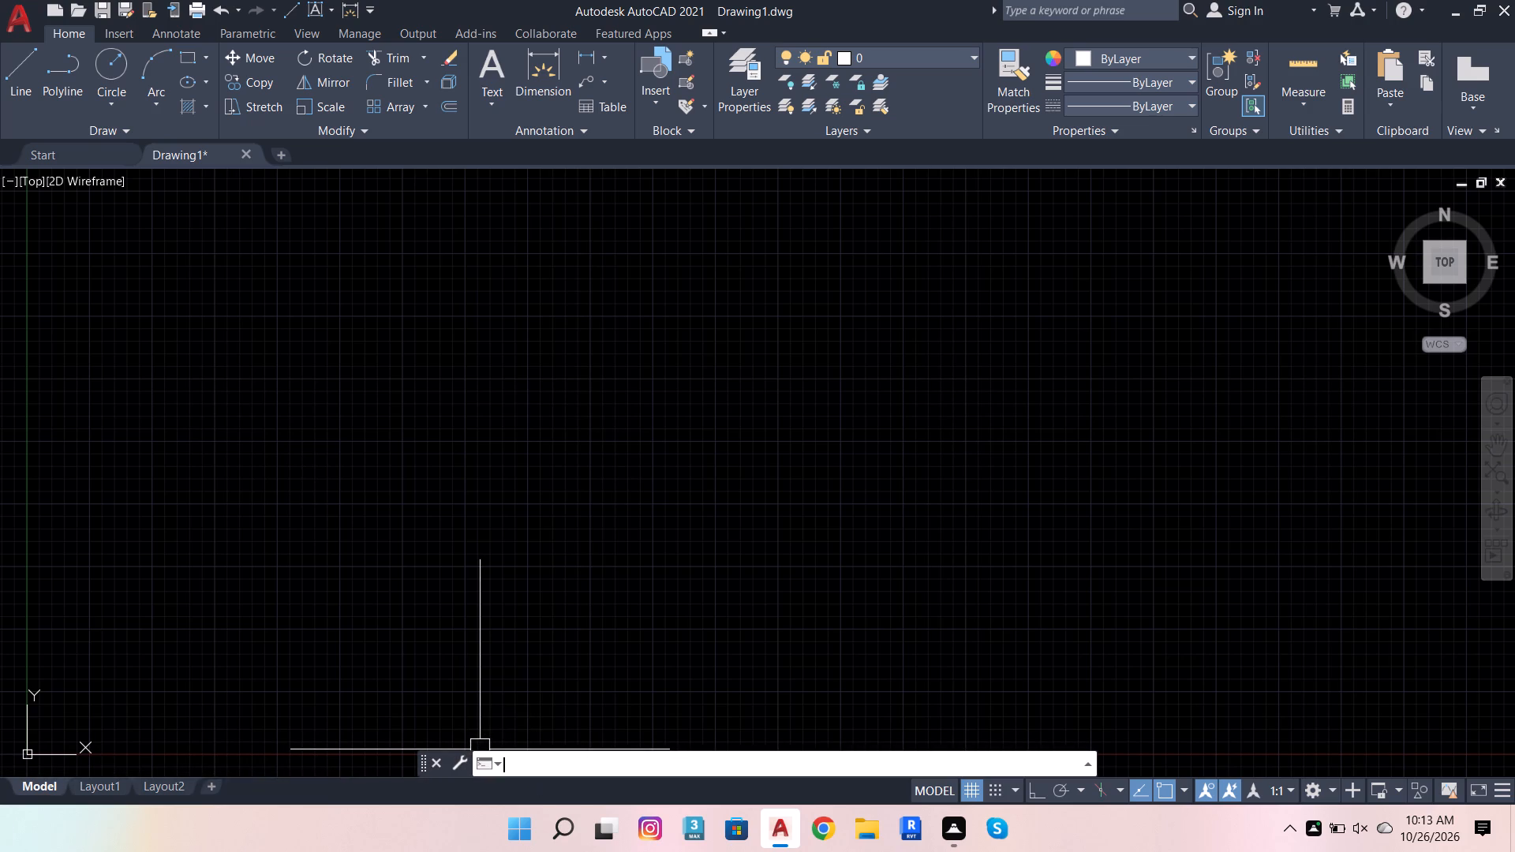
pyautogui.write('UNI')
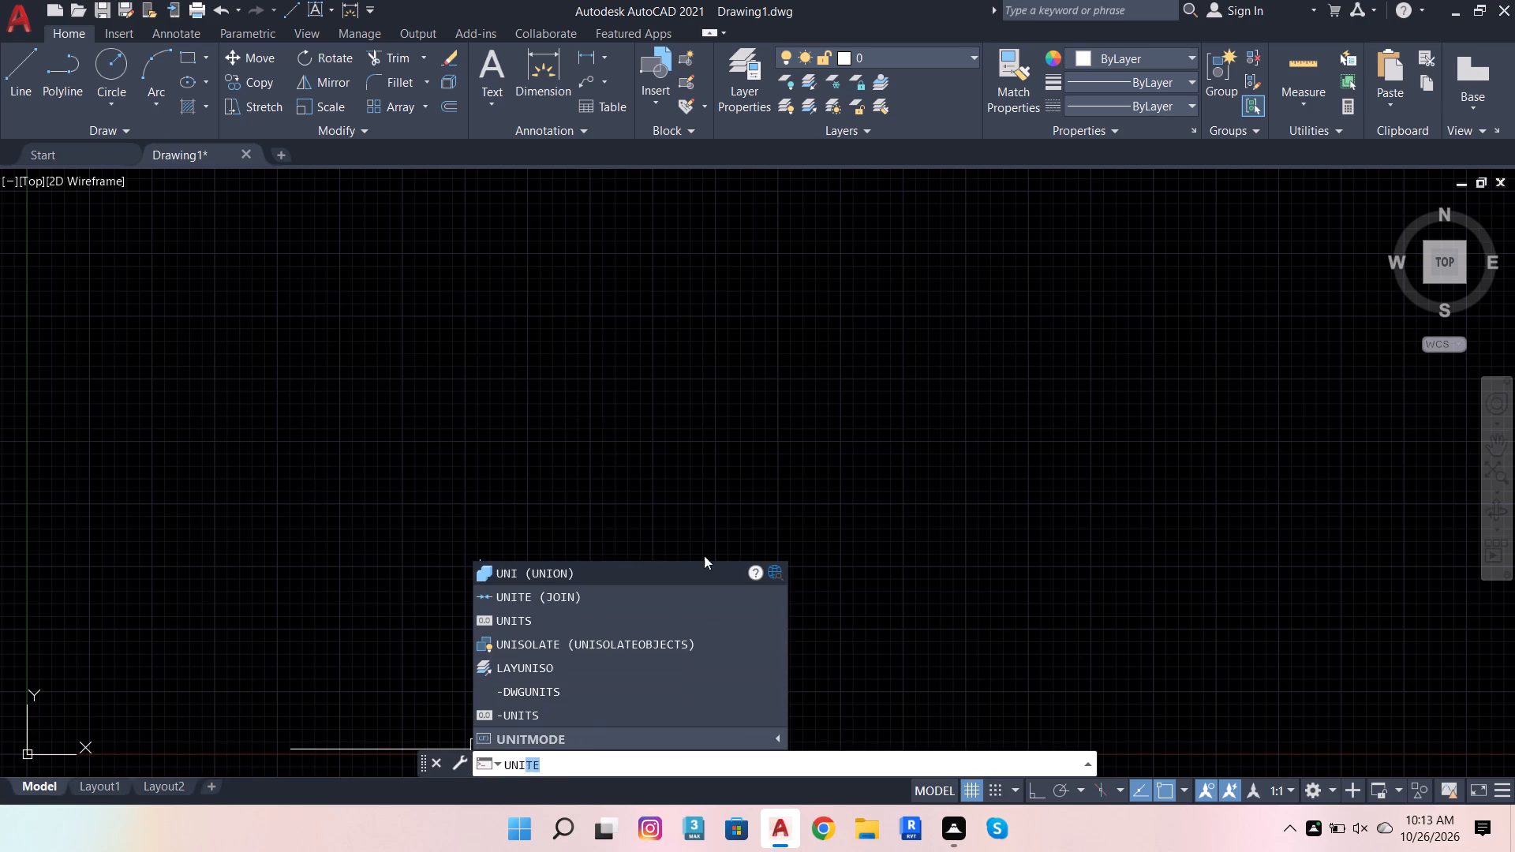
pyautogui.click(676, 614)
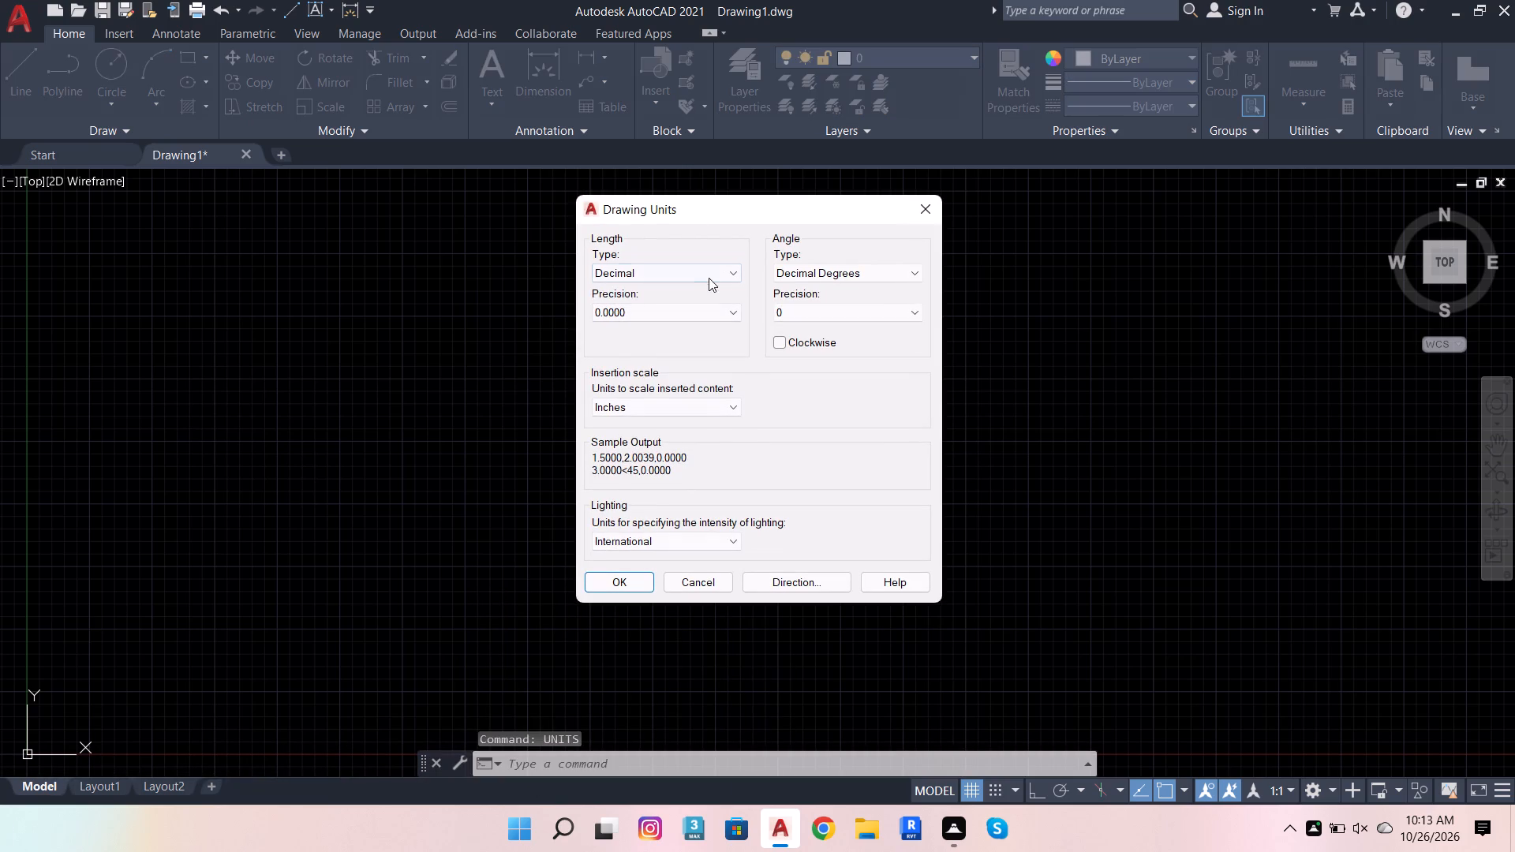
pyautogui.click(709, 278)
pyautogui.click(702, 288)
pyautogui.click(676, 311)
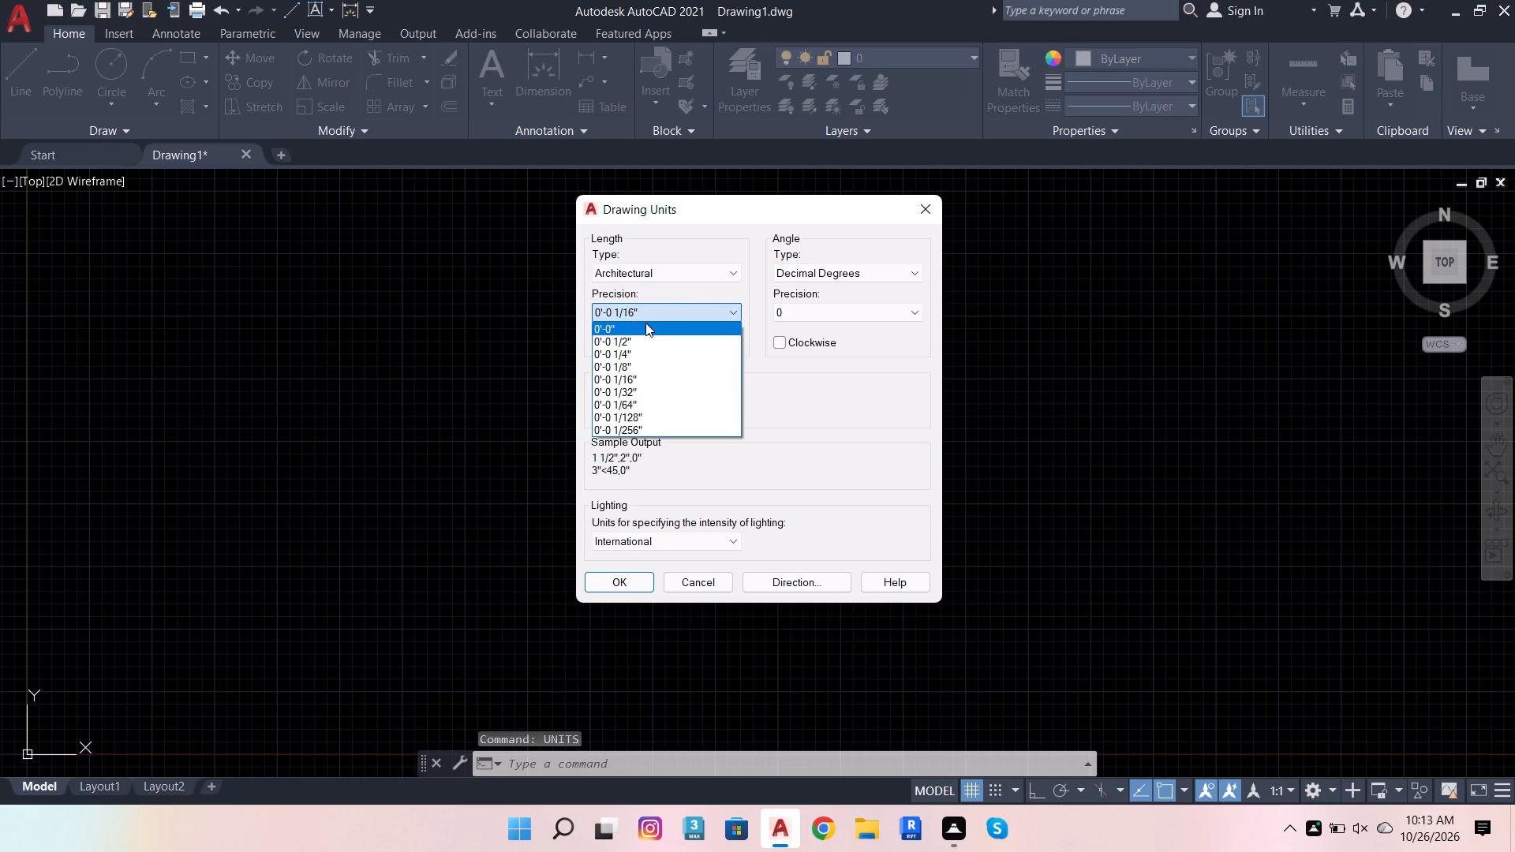
pyautogui.click(646, 328)
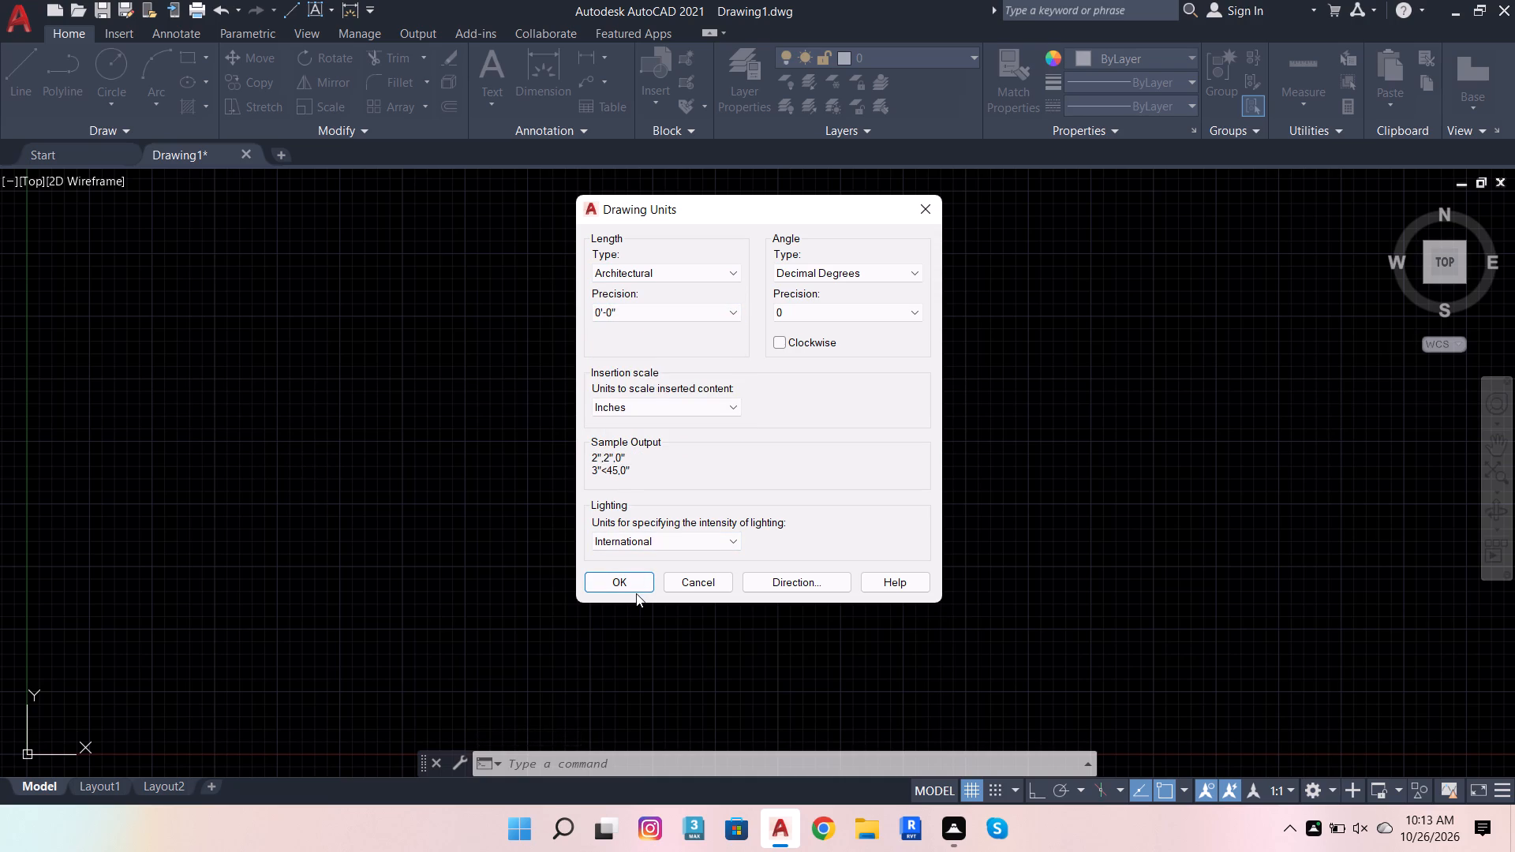
pyautogui.click(643, 580)
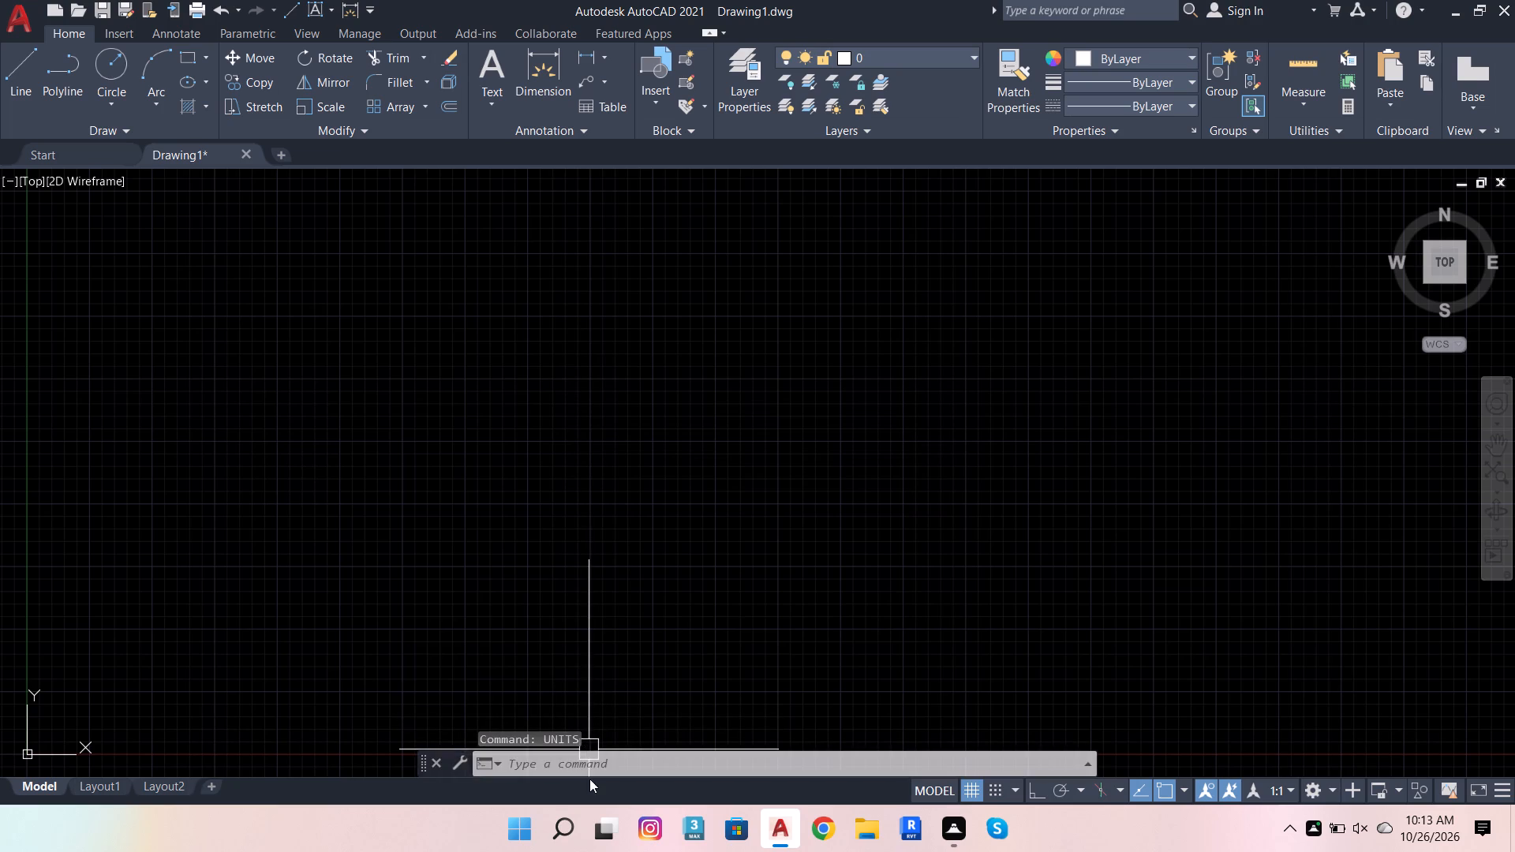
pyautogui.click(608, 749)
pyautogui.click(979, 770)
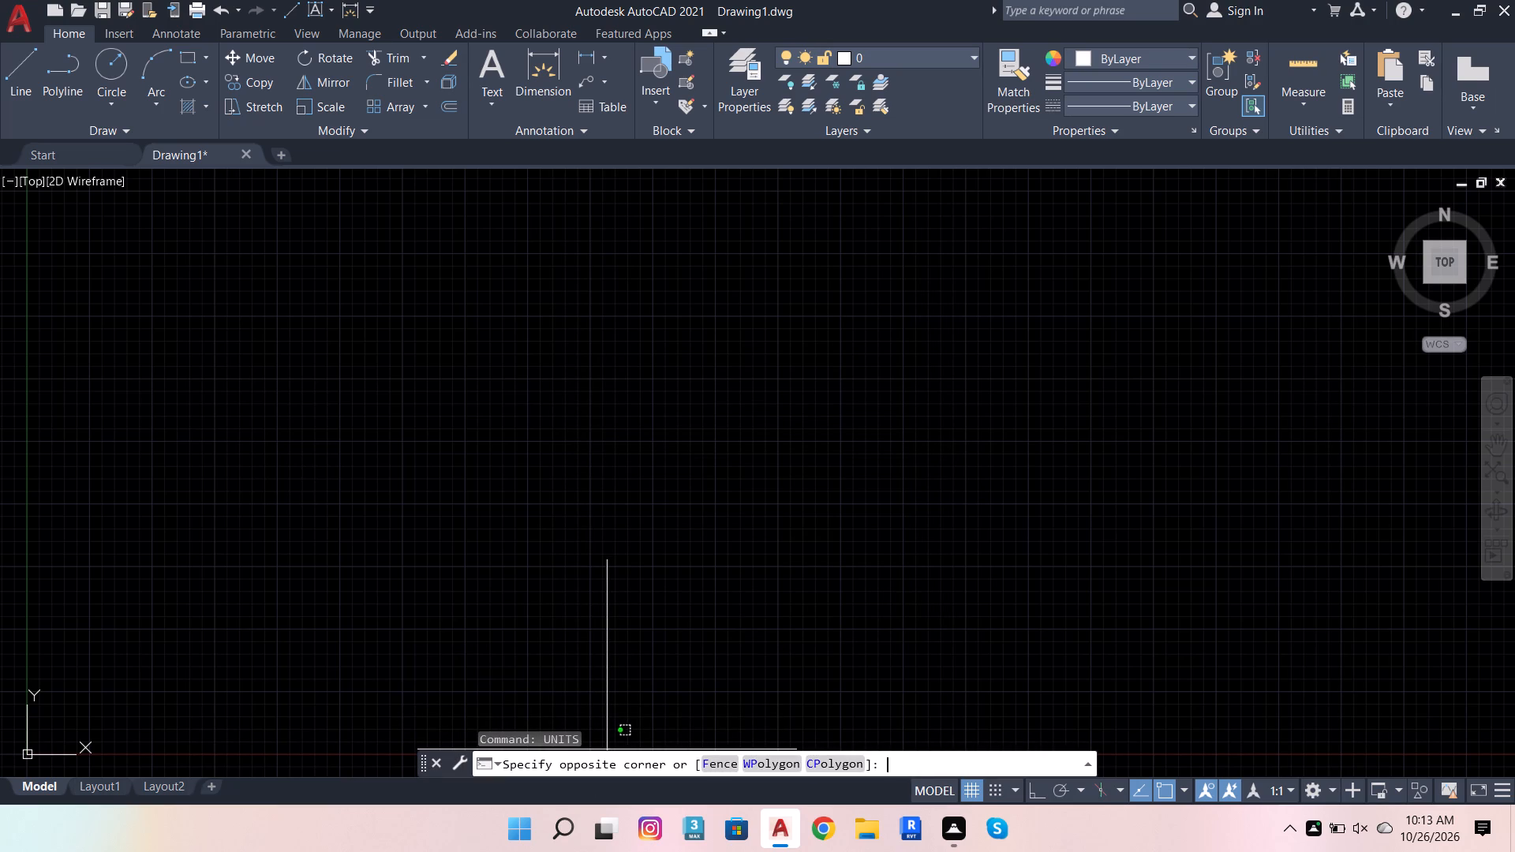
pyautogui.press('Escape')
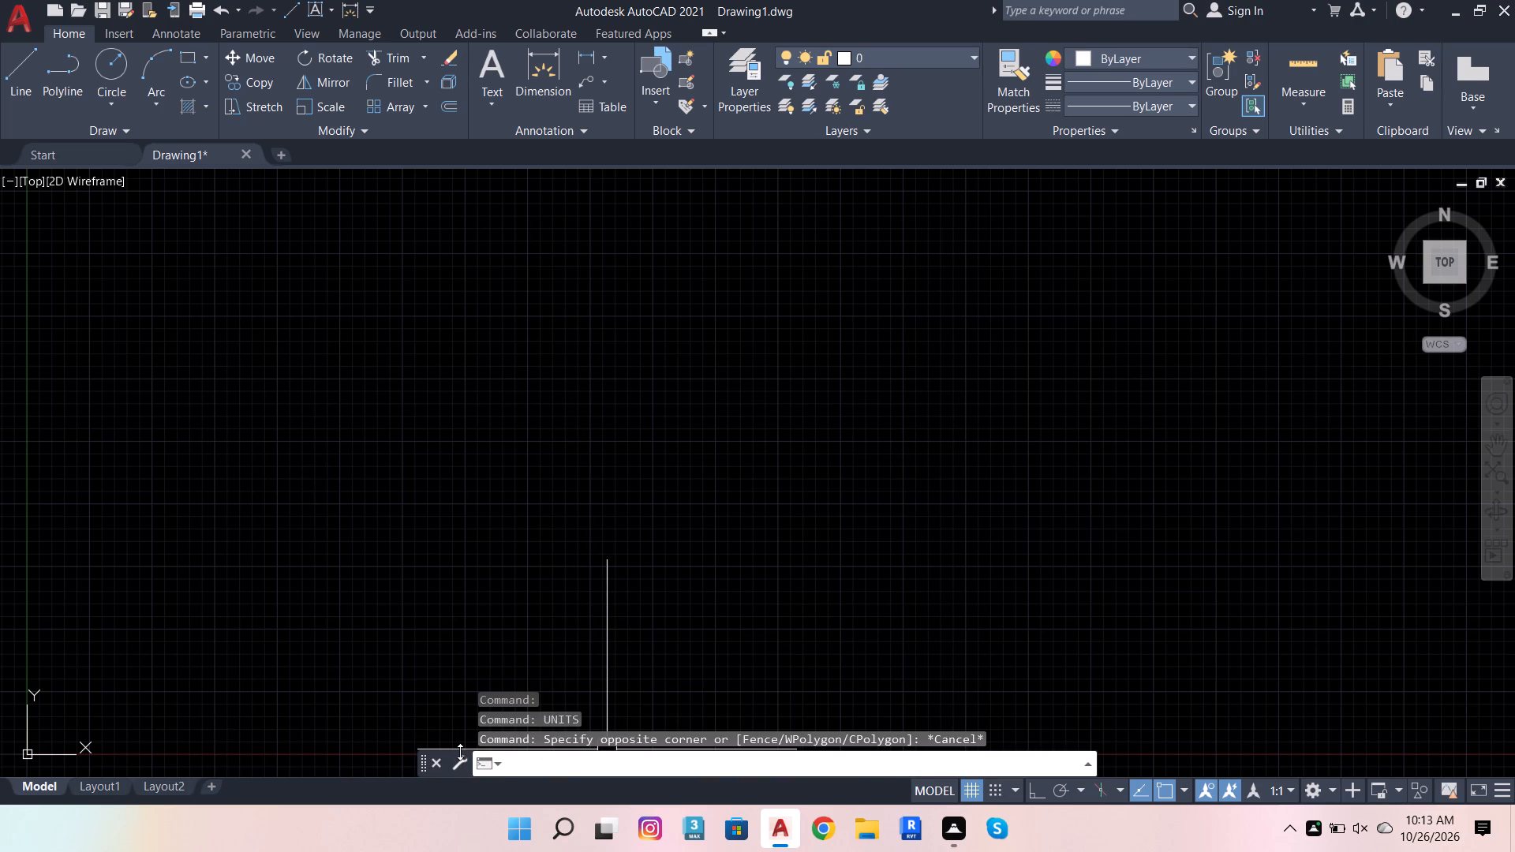
# Reopen the drawing units settings to check the length type, precision and insertion scale.
pyautogui.click(475, 760)
pyautogui.click(486, 764)
pyautogui.click(526, 710)
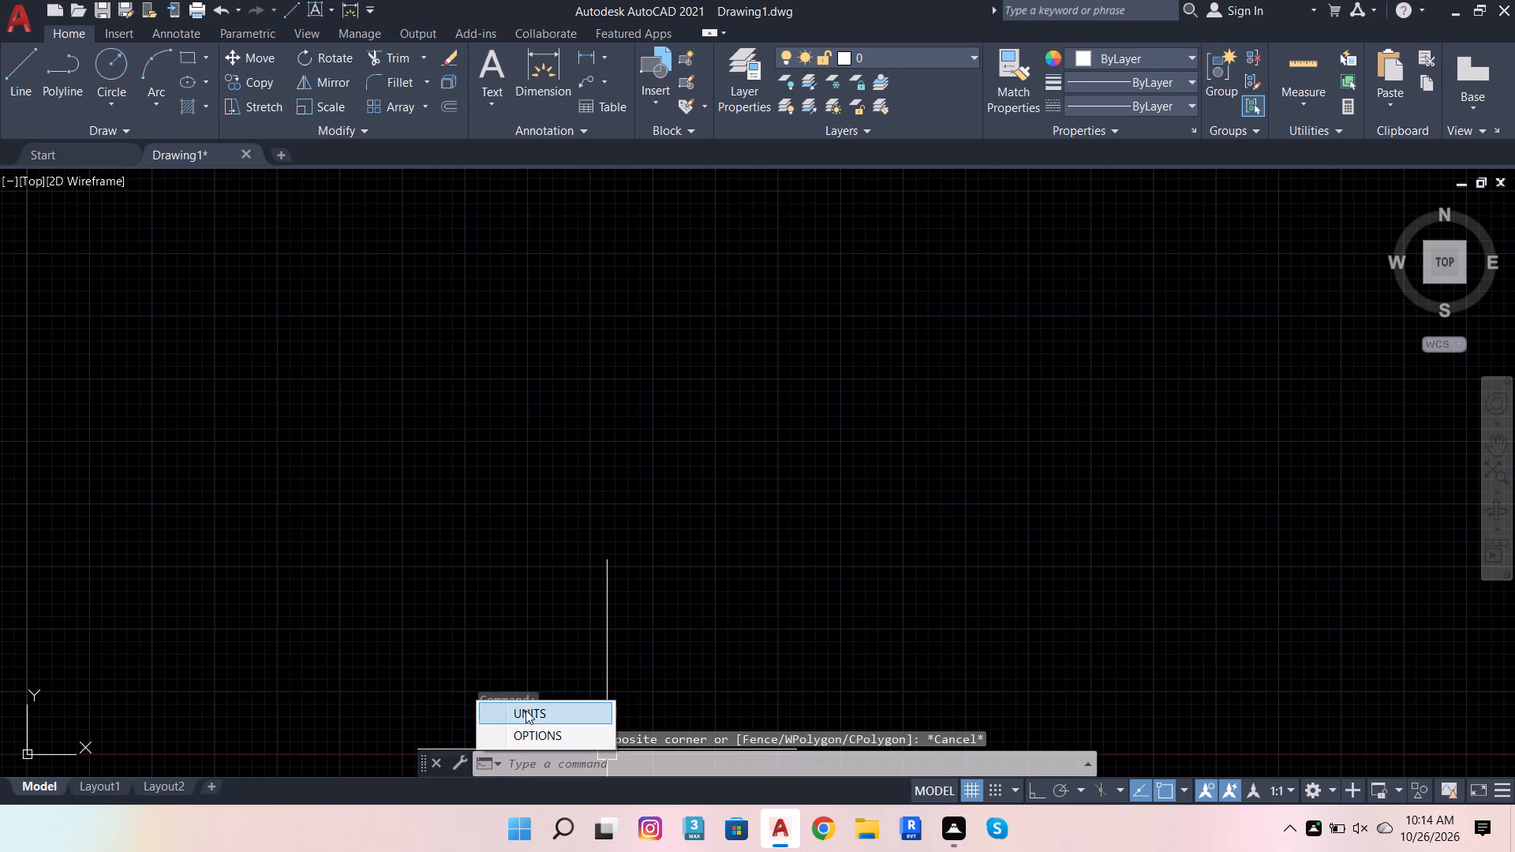
pyautogui.click(634, 581)
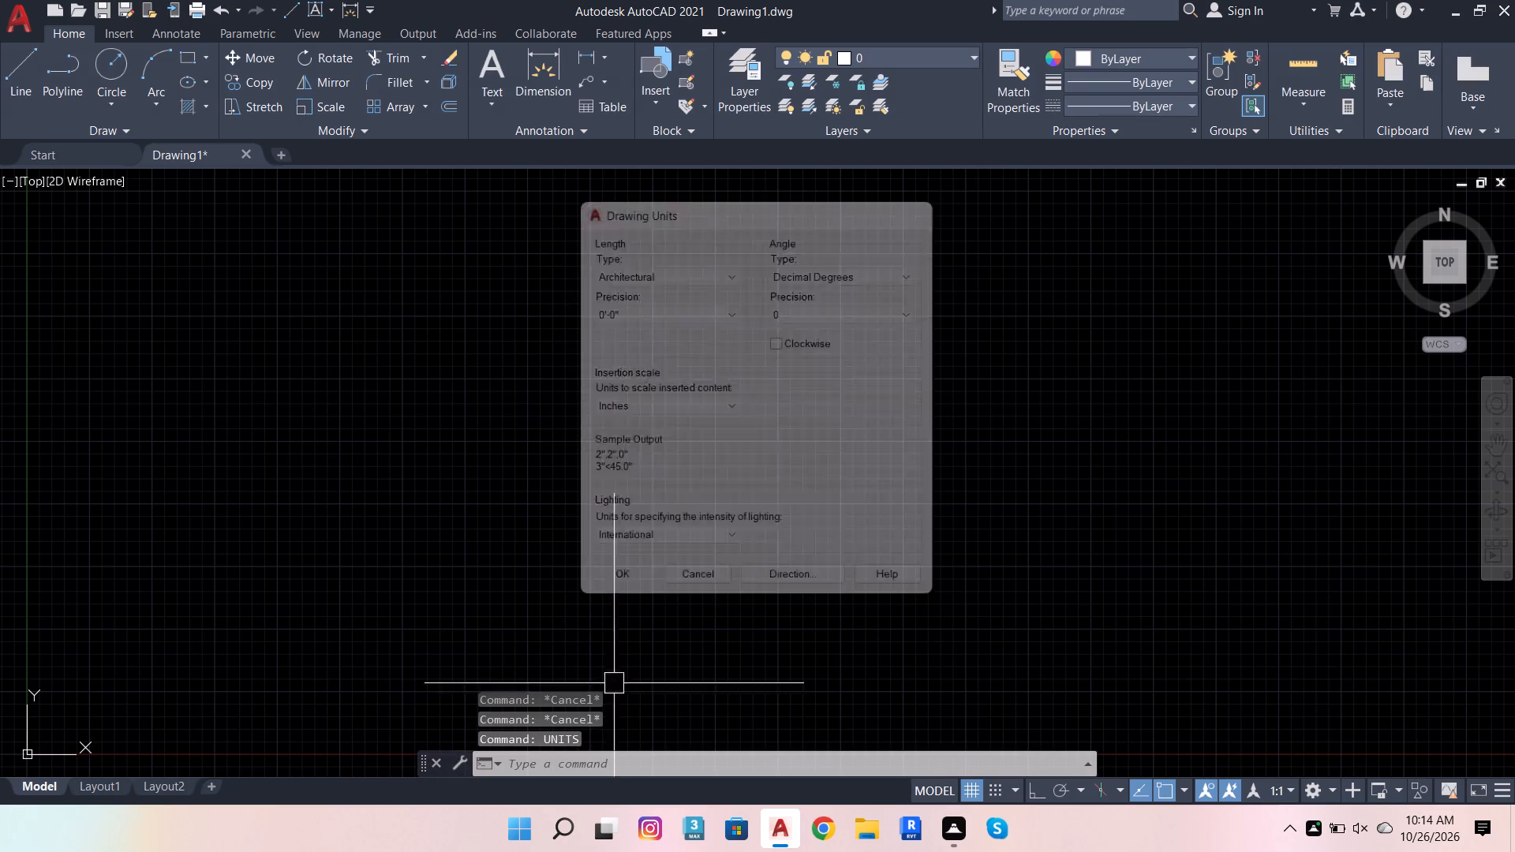
# Reopen the program options and apply the Open and Save settings again.
pyautogui.click(593, 754)
pyautogui.click(600, 766)
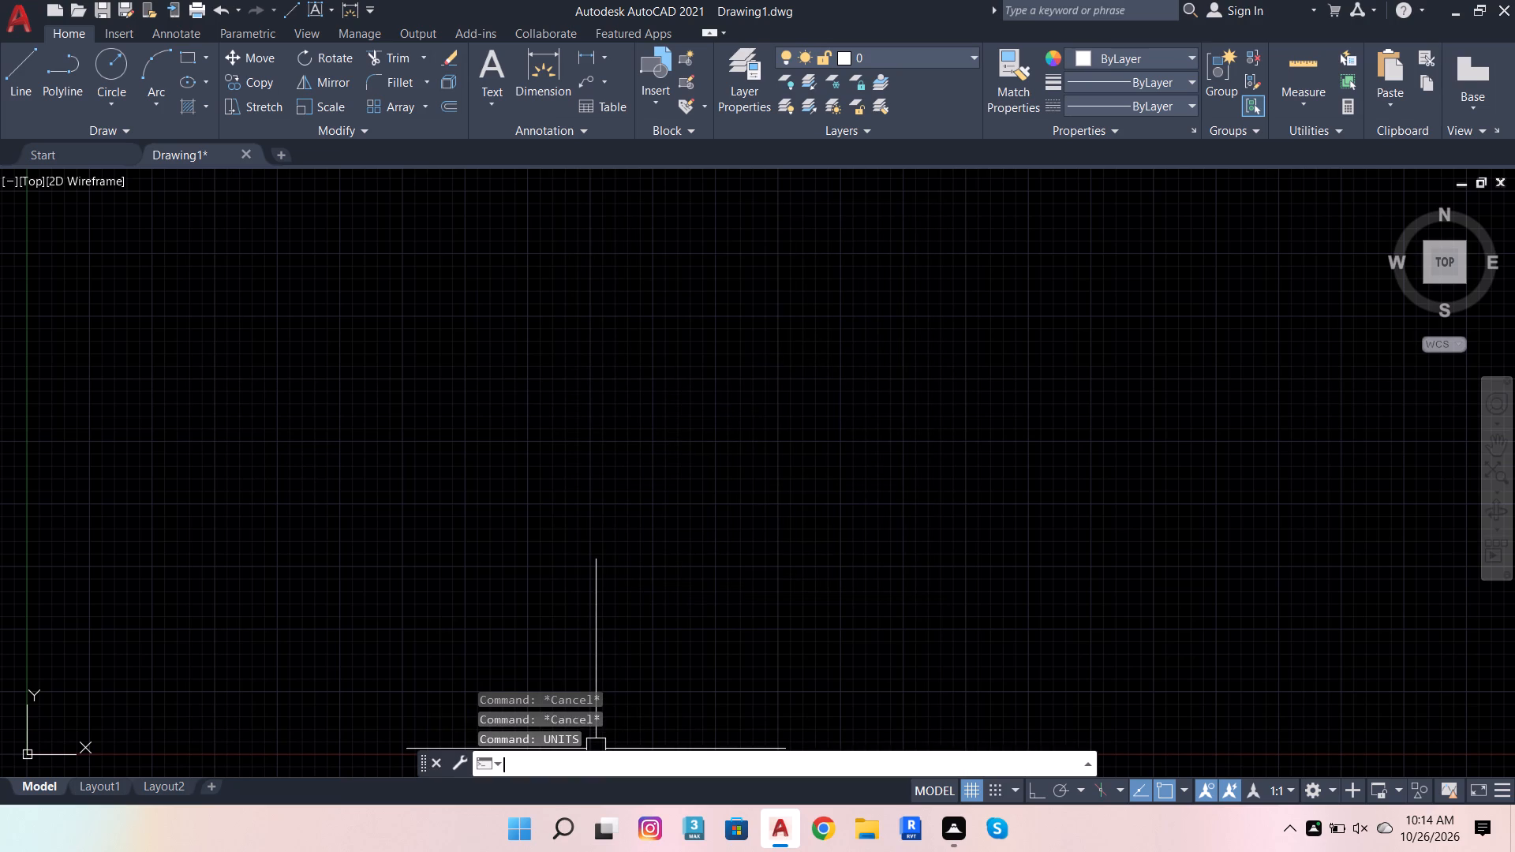
pyautogui.write('OP')
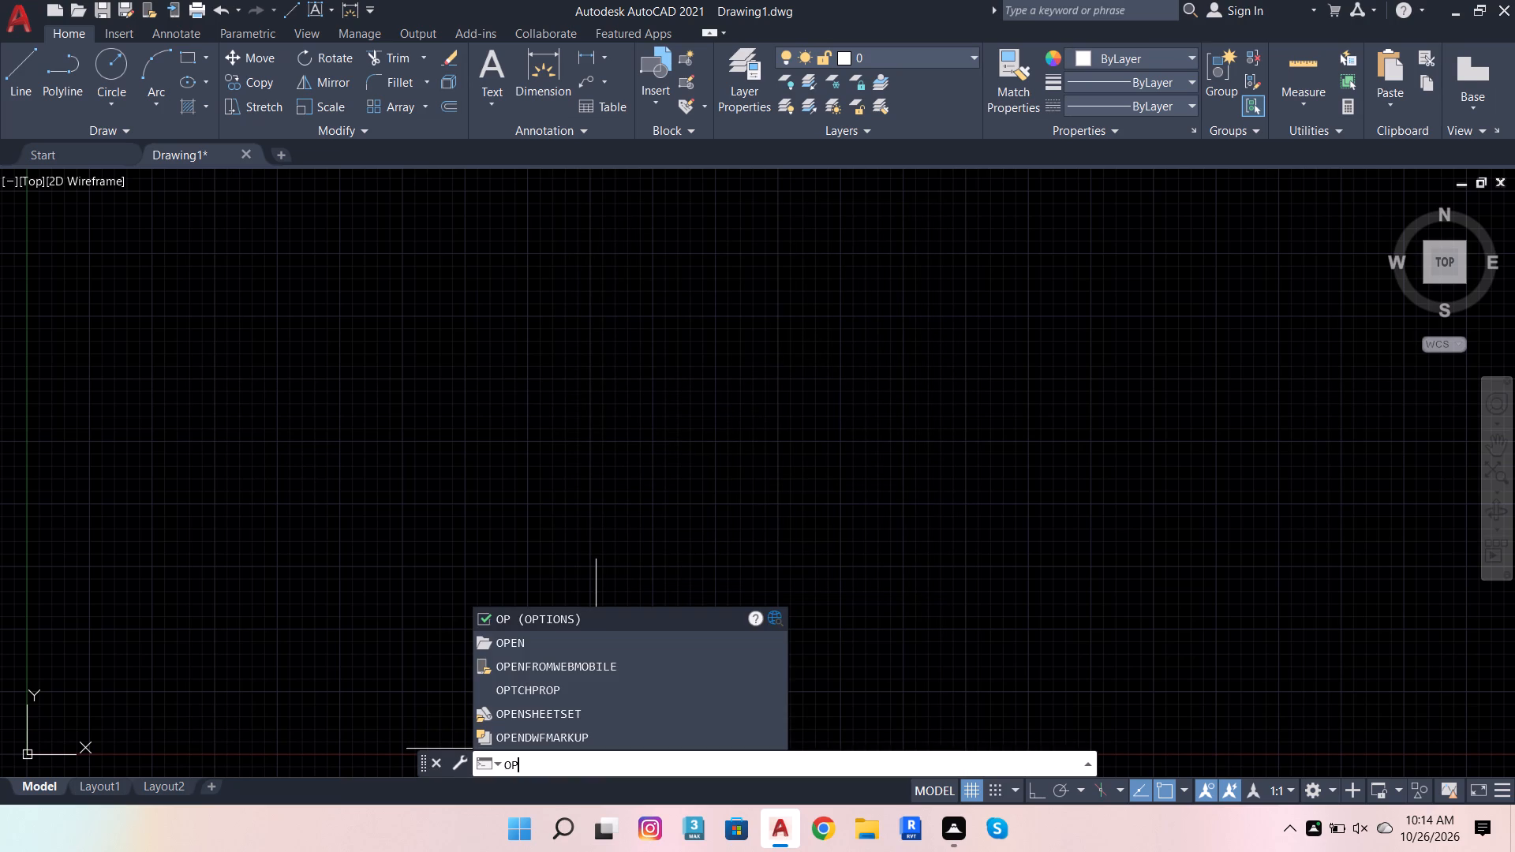
pyautogui.click(523, 620)
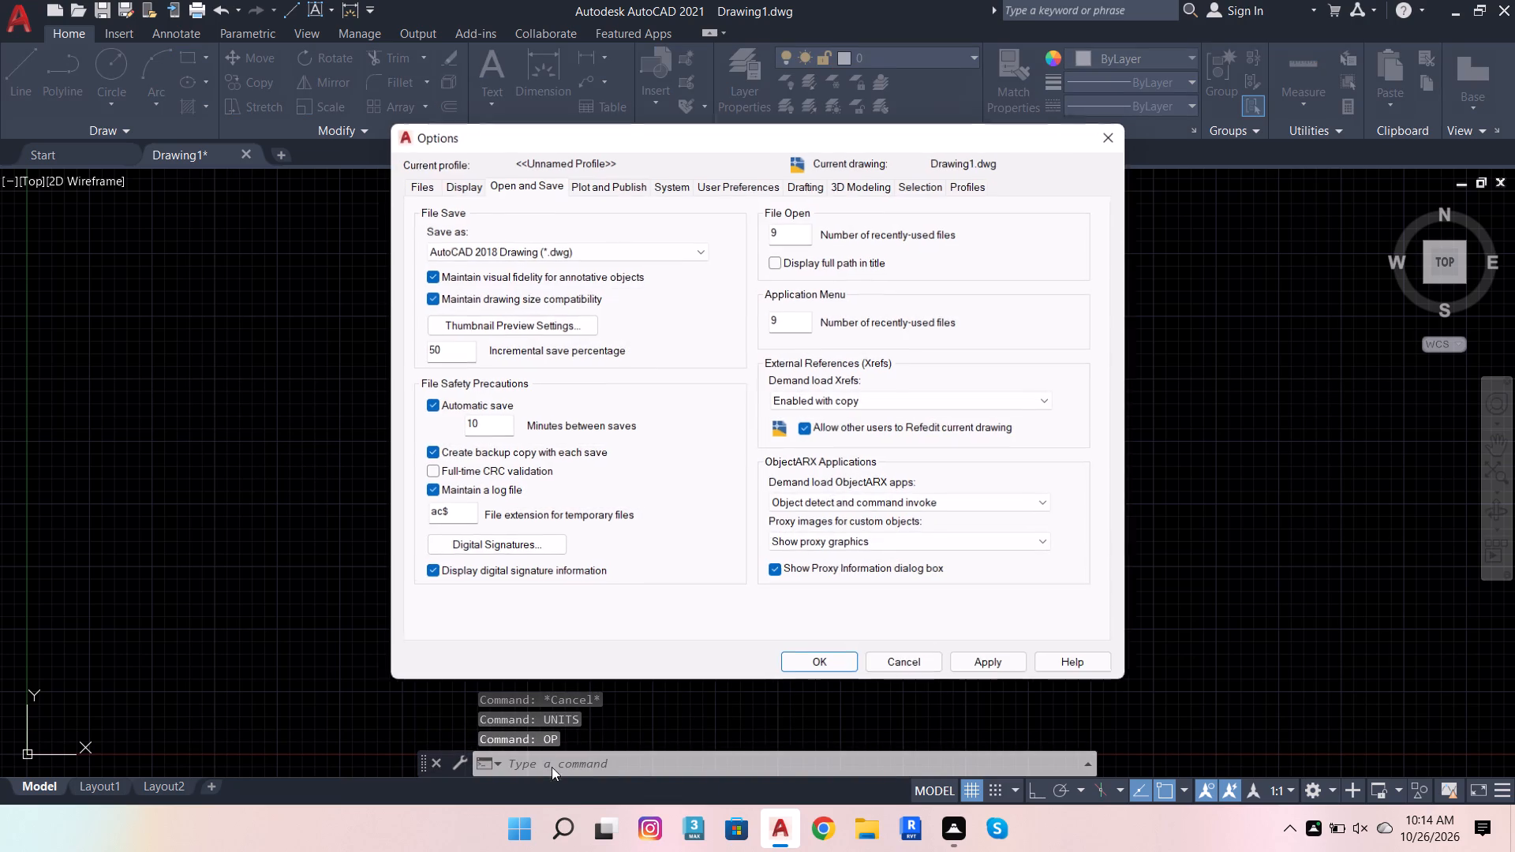
pyautogui.click(1001, 660)
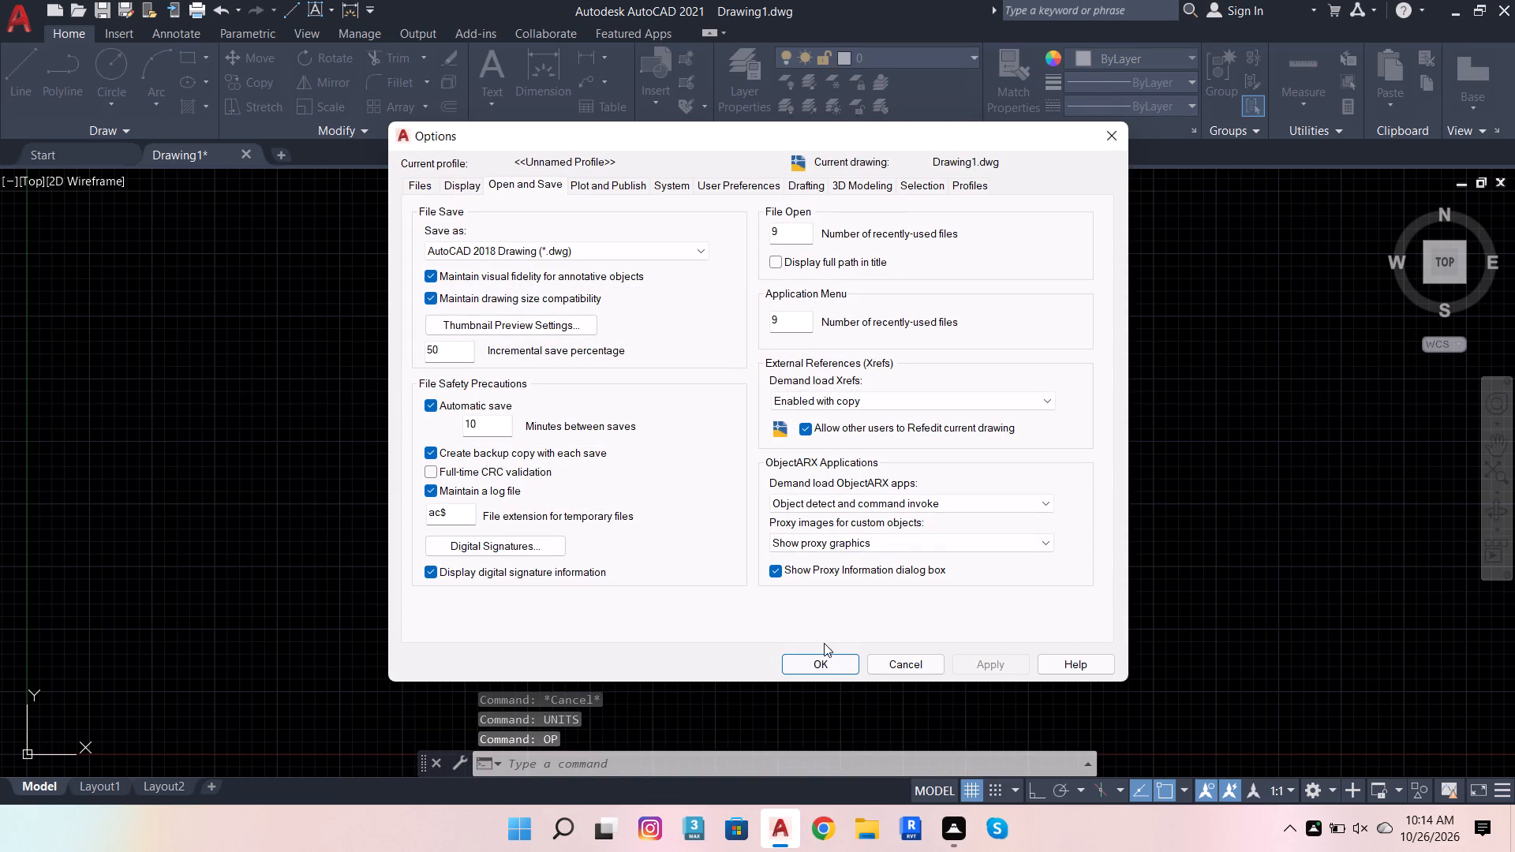
pyautogui.click(823, 661)
# Set the model space limits from 0'-0",0'-0" to 30',60' and run Zoom All.
pyautogui.click(623, 764)
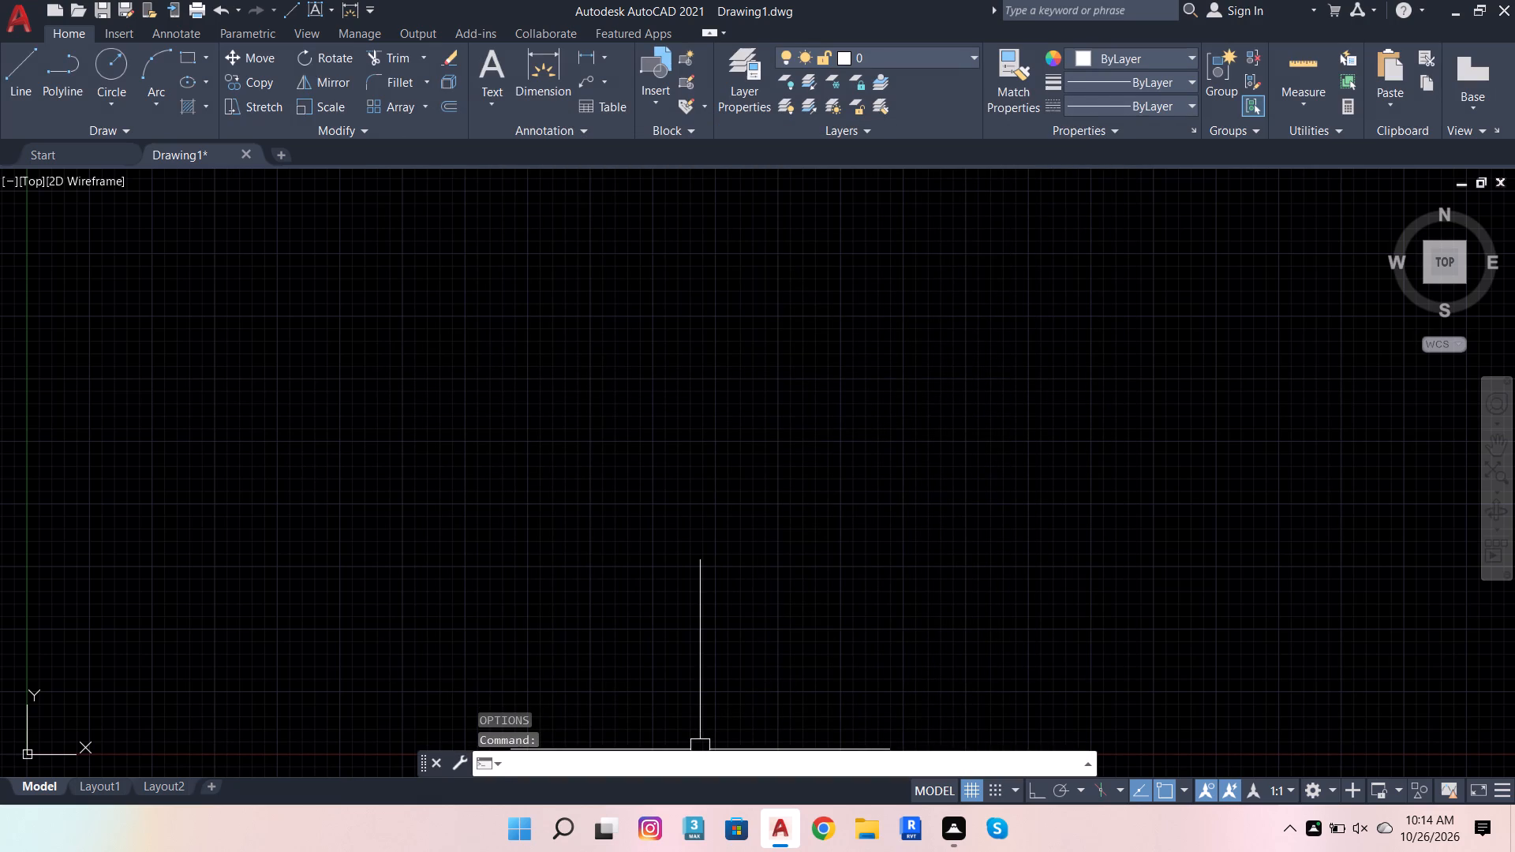
pyautogui.write('LIMI')
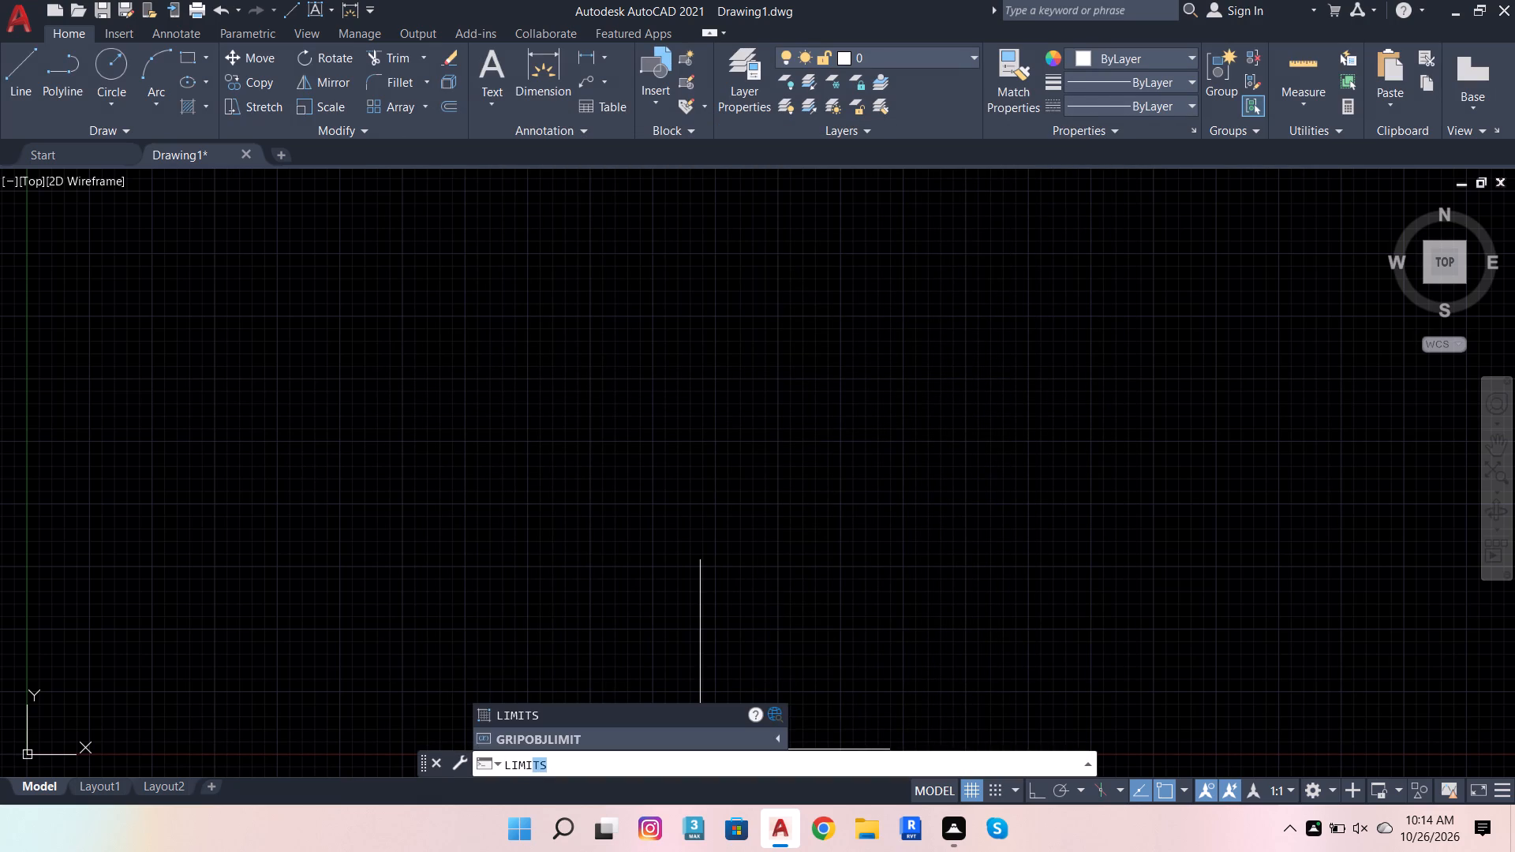
pyautogui.write('TS')
pyautogui.press('Return')
pyautogui.press('Return')
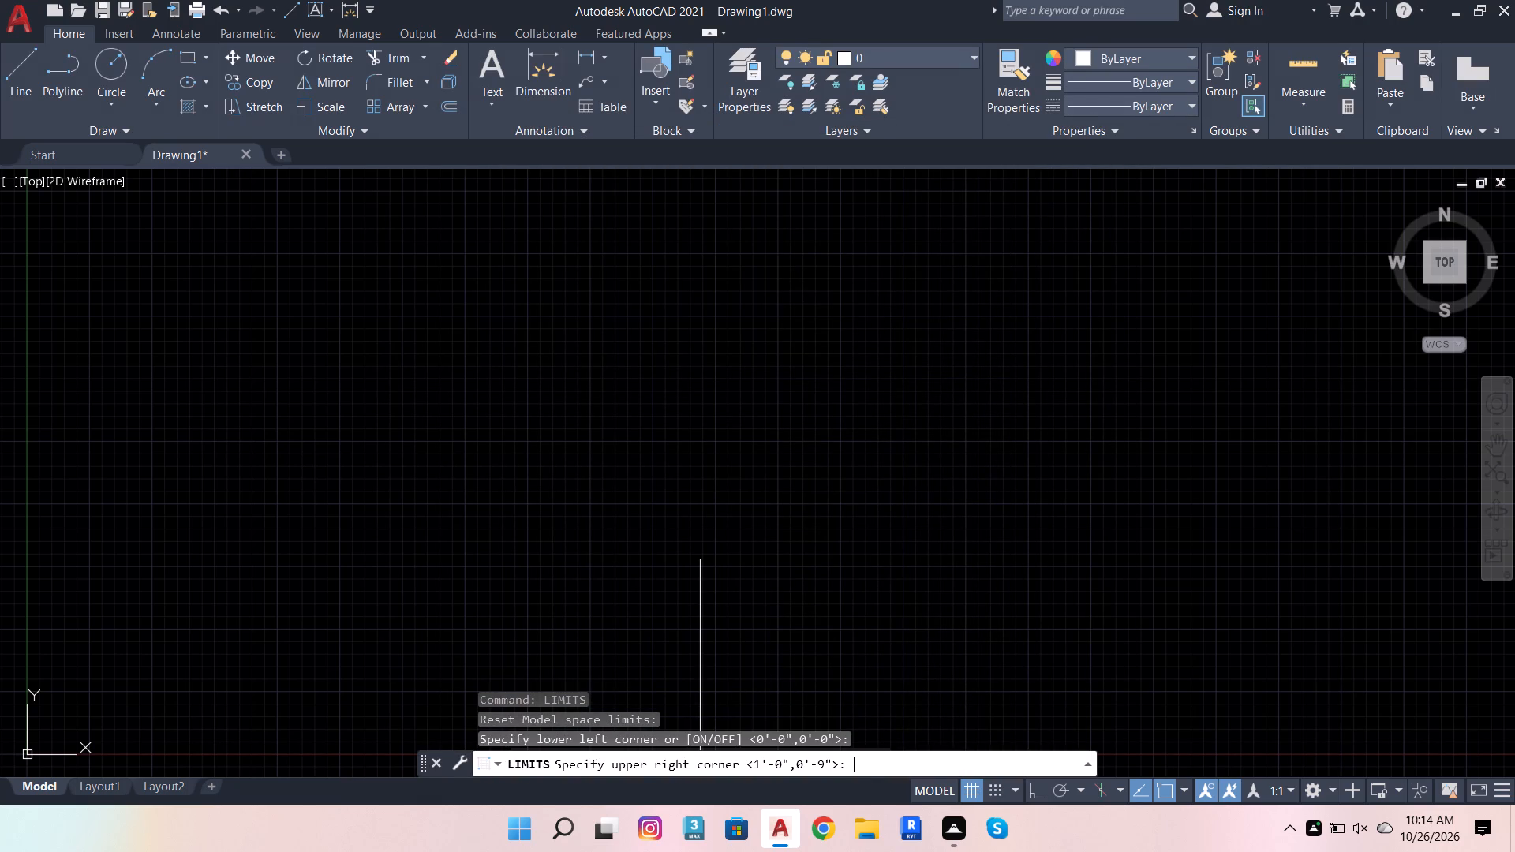
pyautogui.click(874, 759)
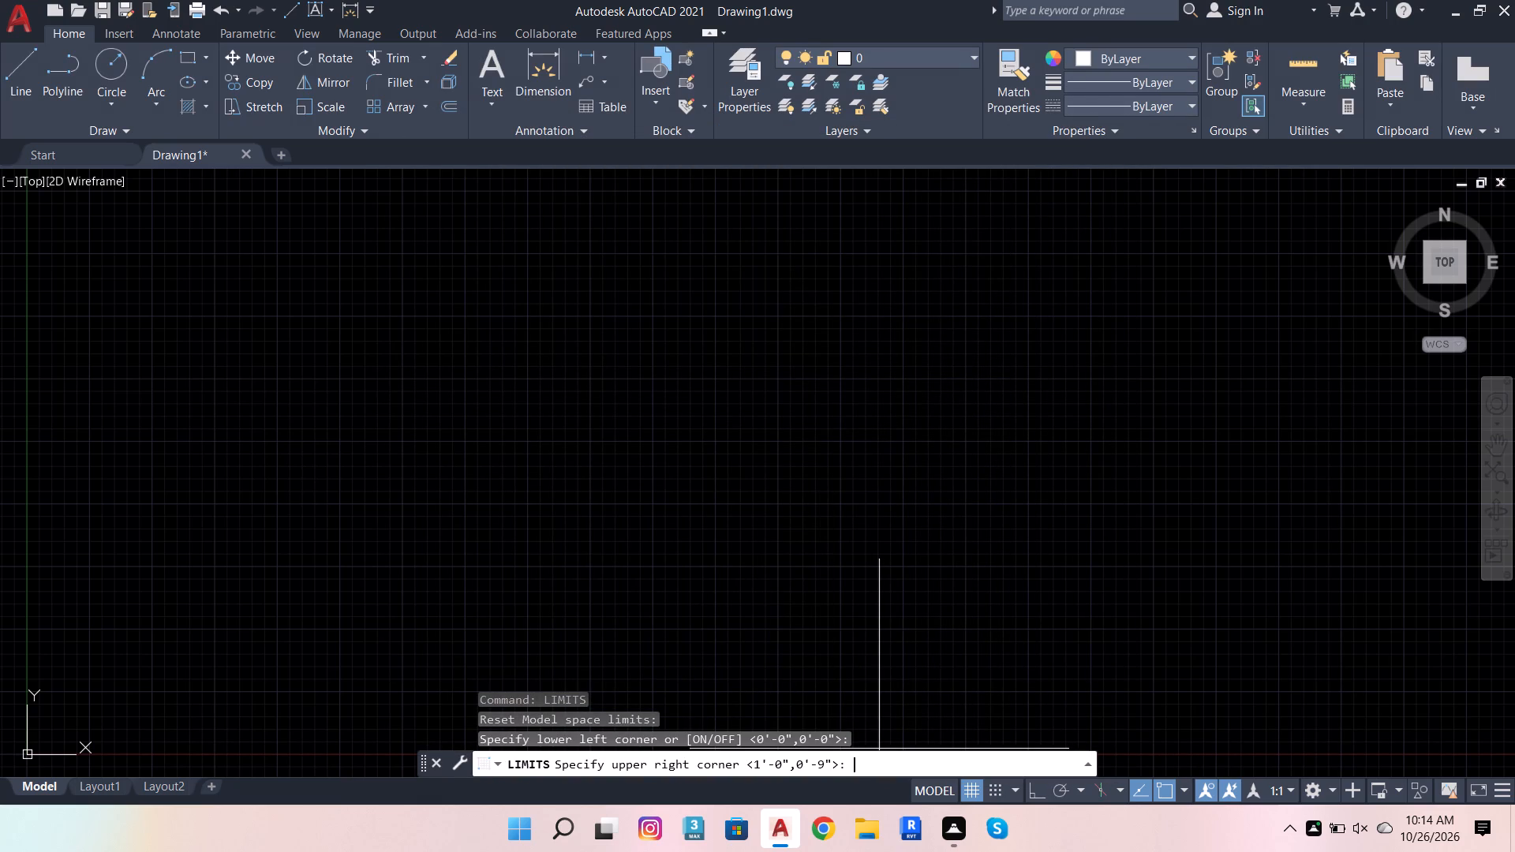
pyautogui.write("30',")
pyautogui.write("60'")
pyautogui.press('Return')
pyautogui.press('z')
pyautogui.press('Return')
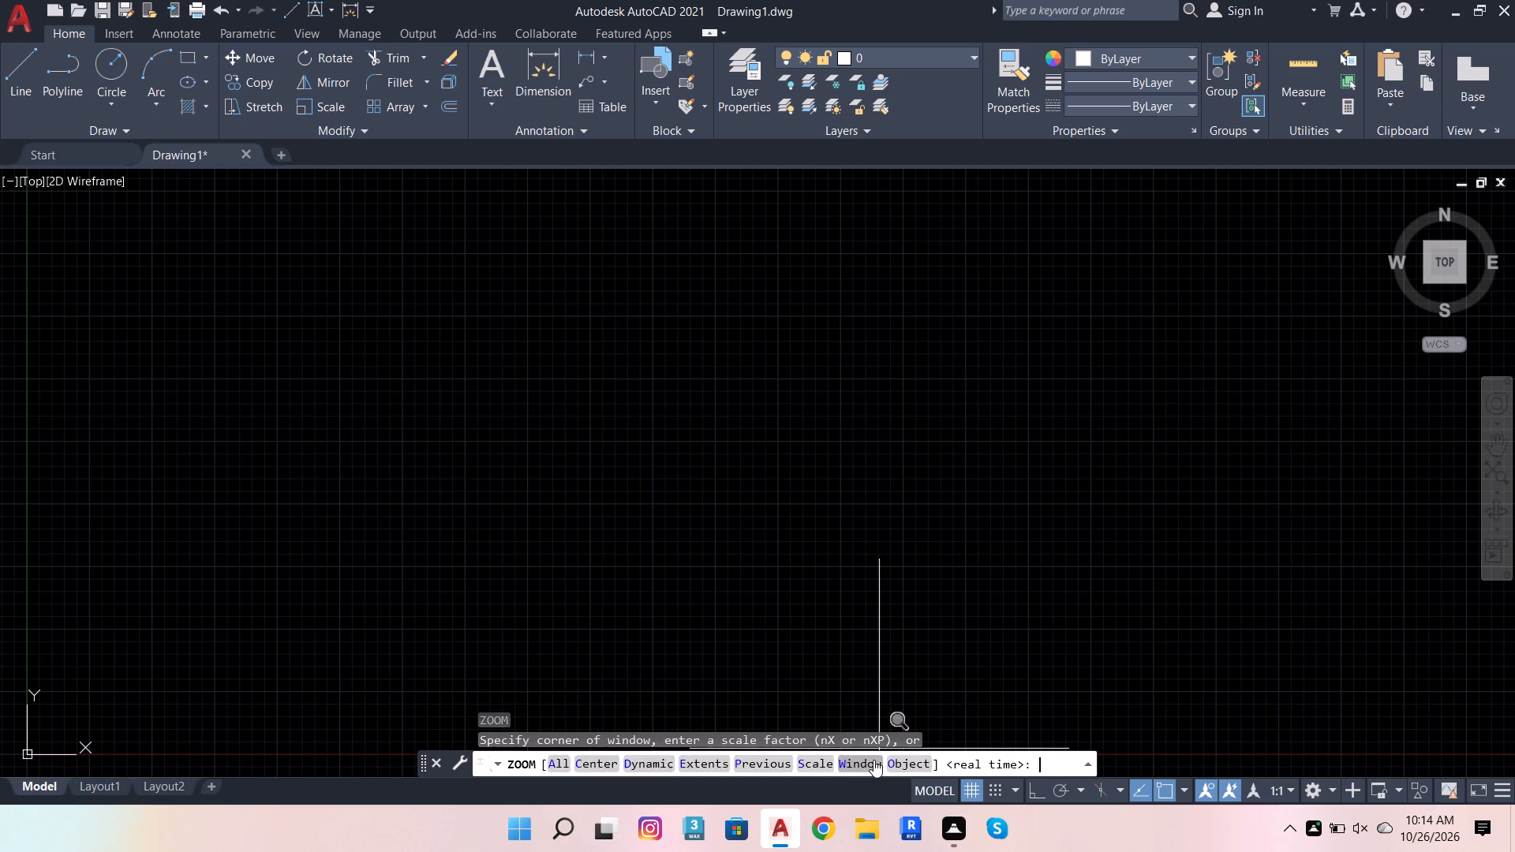
pyautogui.press('a')
pyautogui.press('Return')
pyautogui.scroll(-2, 146, 521)
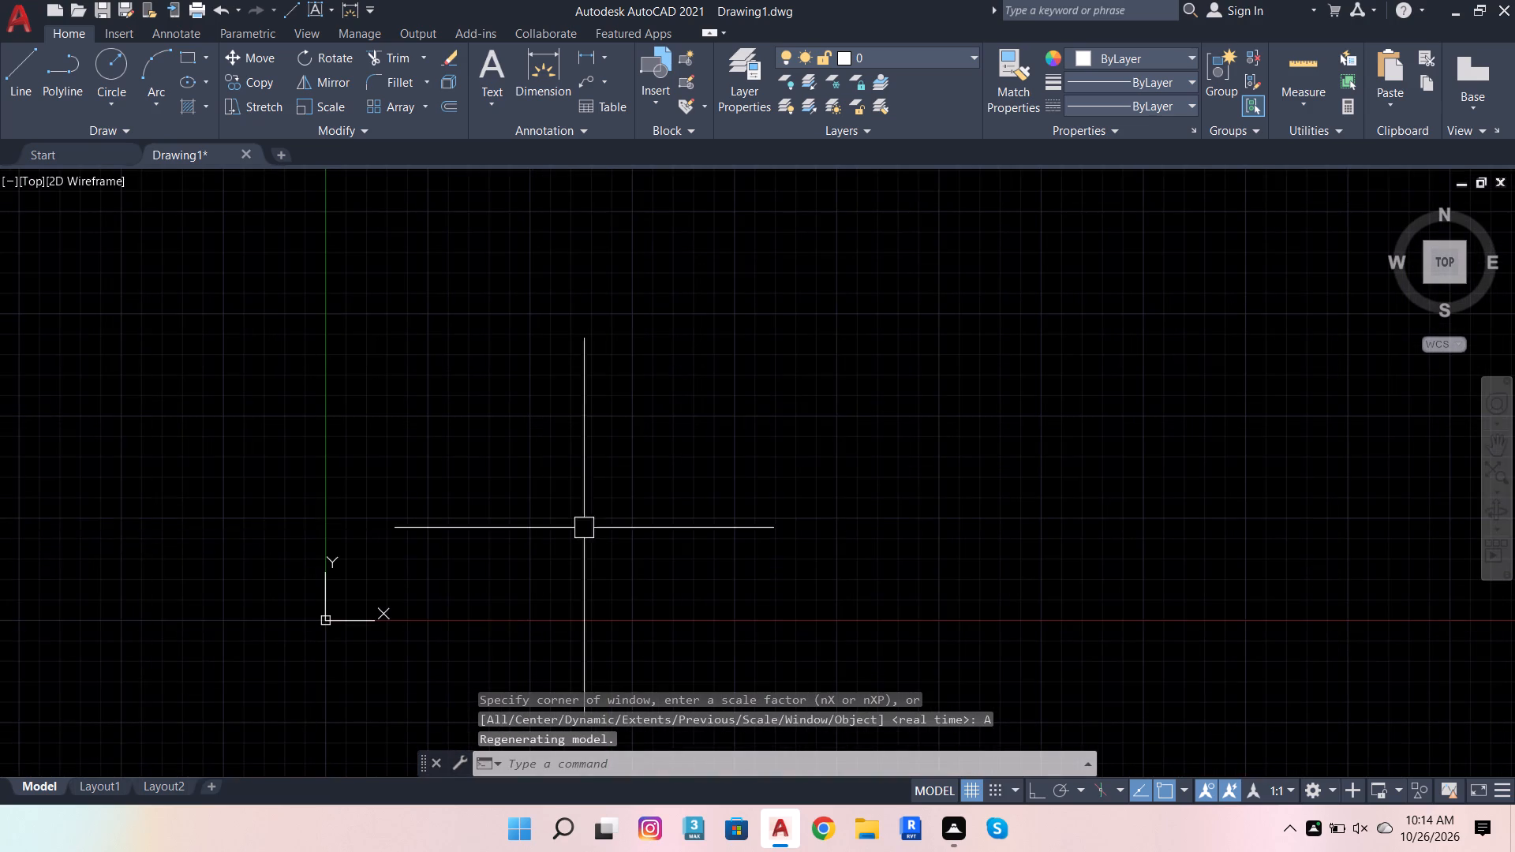
pyautogui.scroll(2, 840, 491)
# With Ortho turned on, draw a closed rectangle of lines, 18' wide and 45' tall.
pyautogui.click(1040, 797)
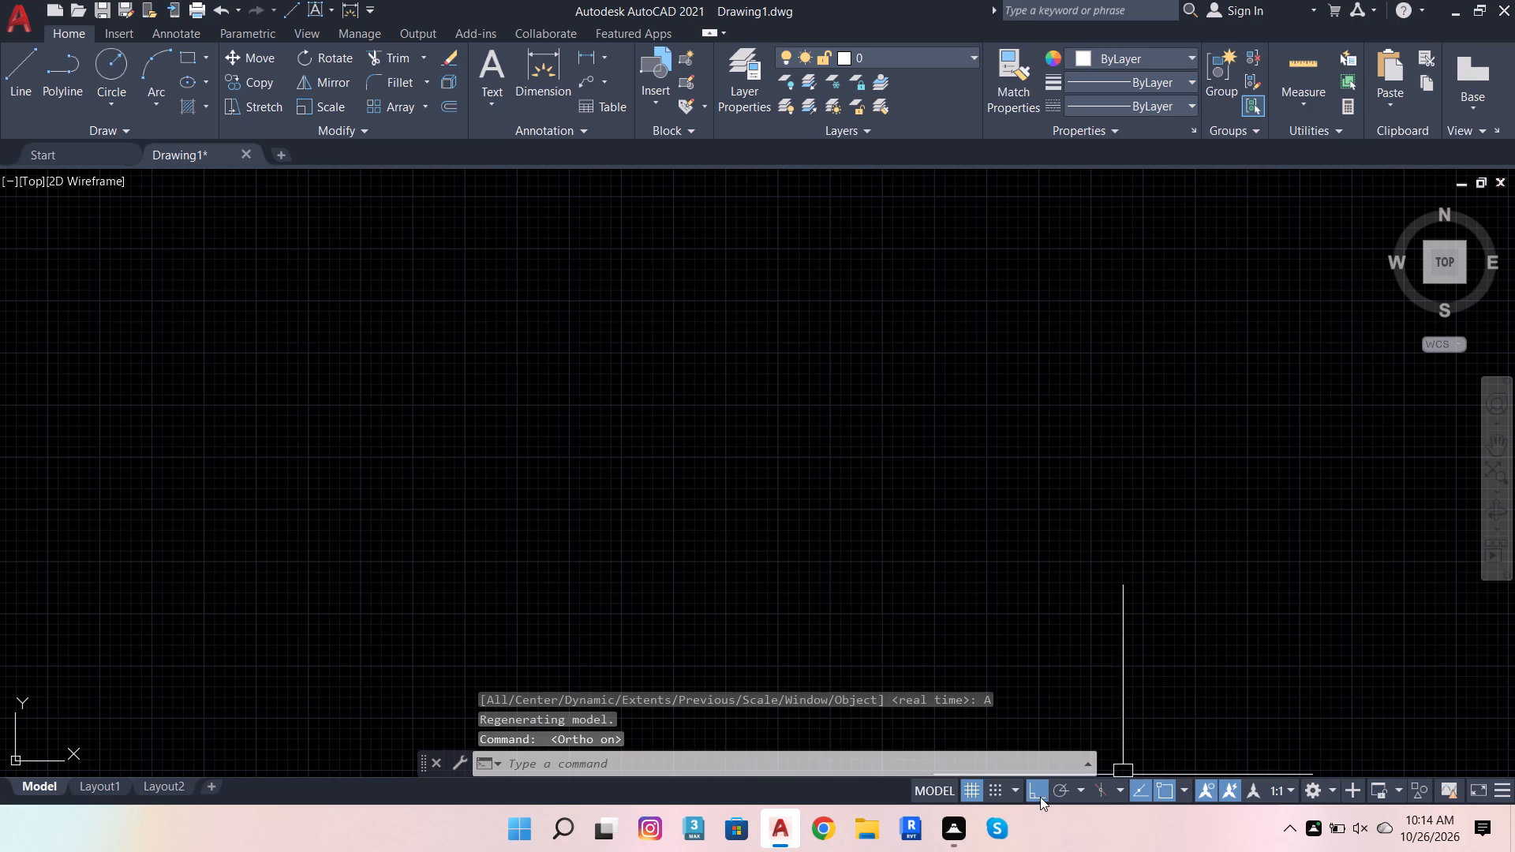
pyautogui.click(18, 68)
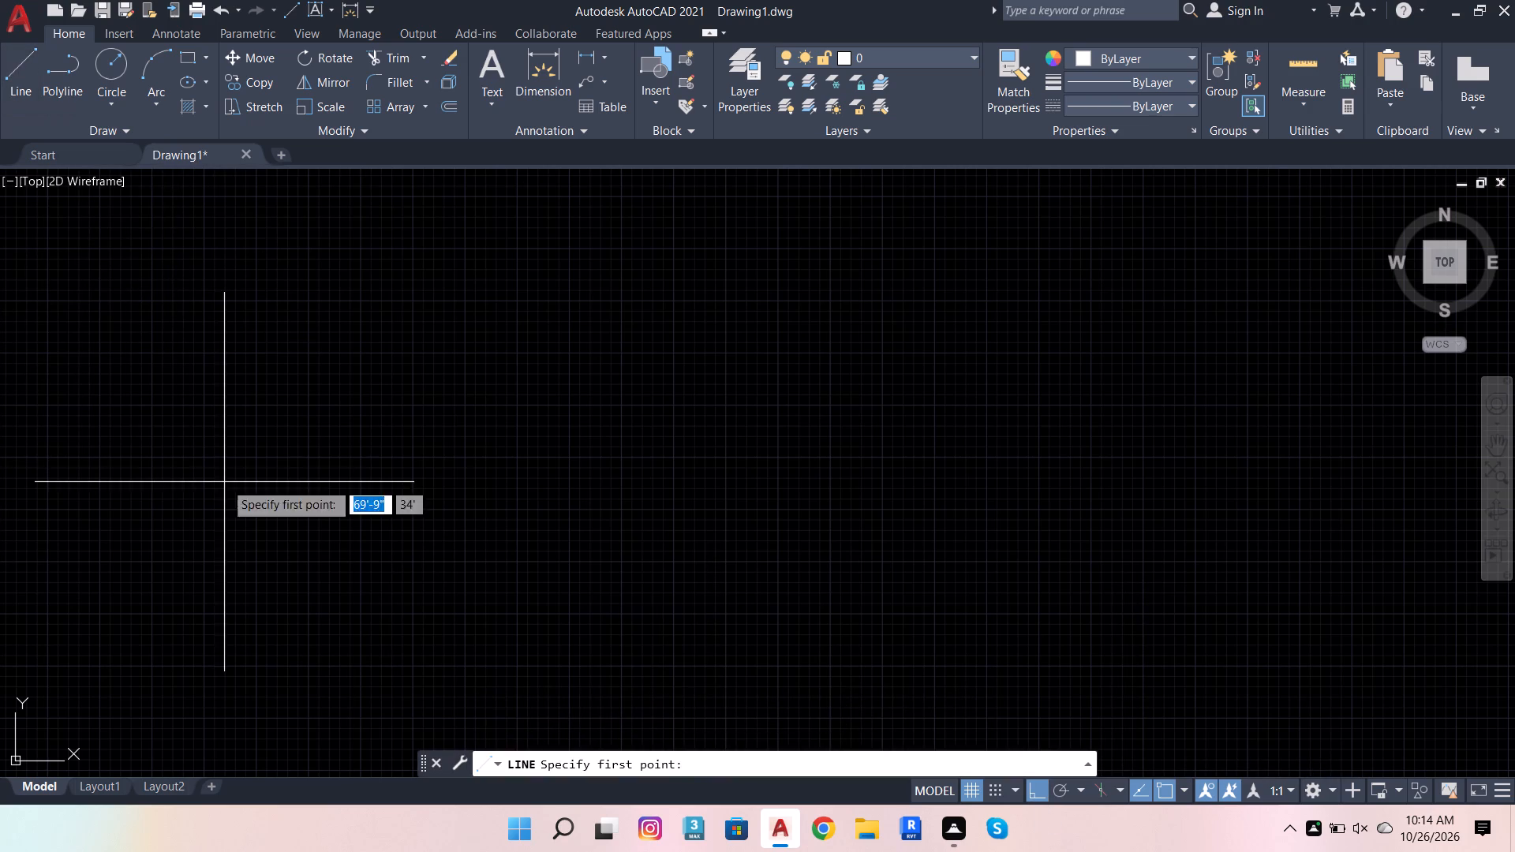
pyautogui.click(224, 482)
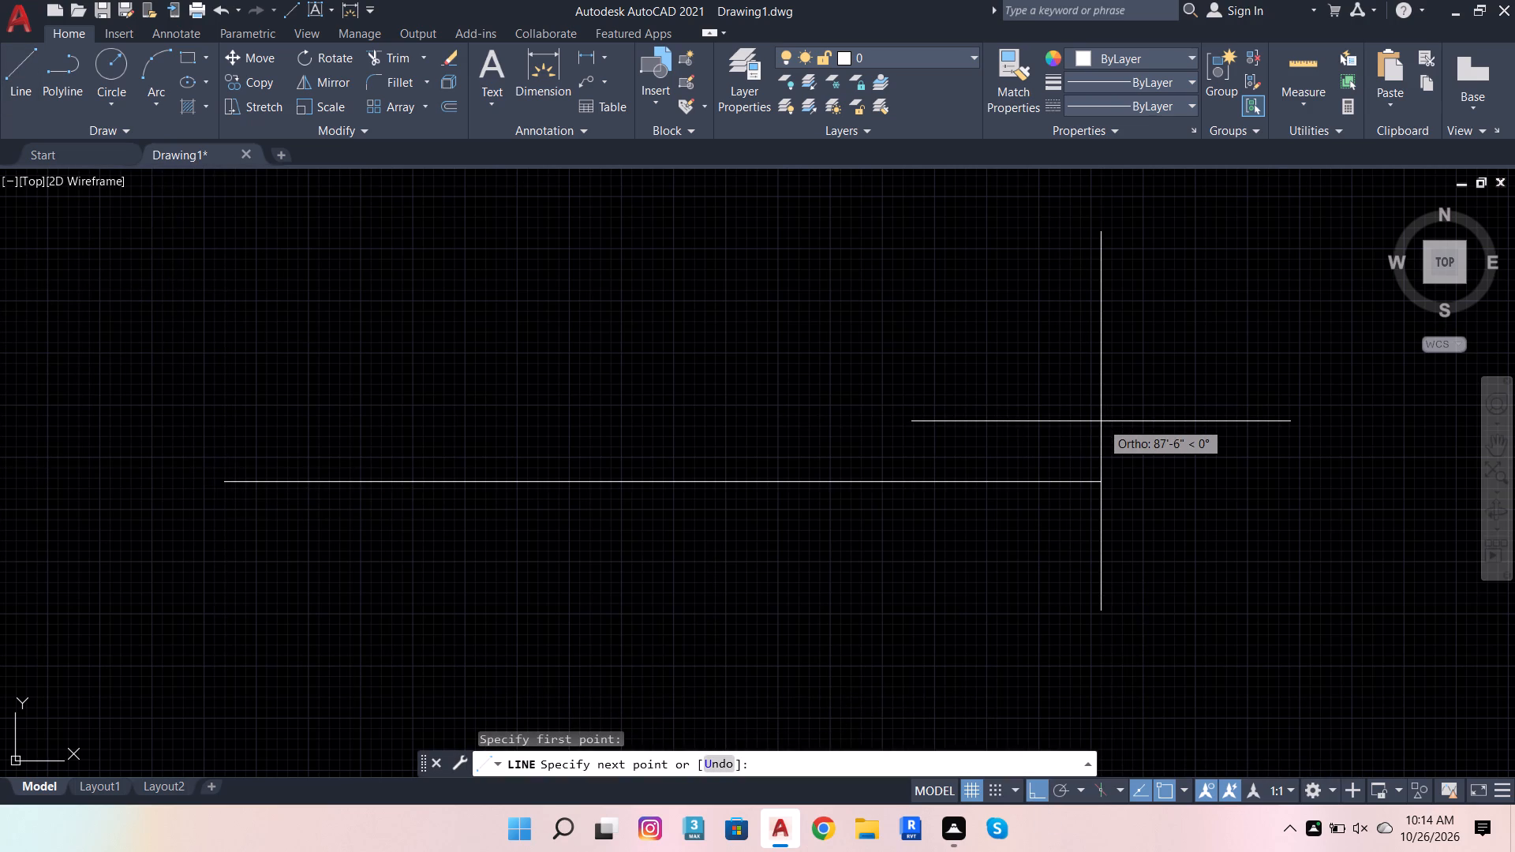
pyautogui.write("18'")
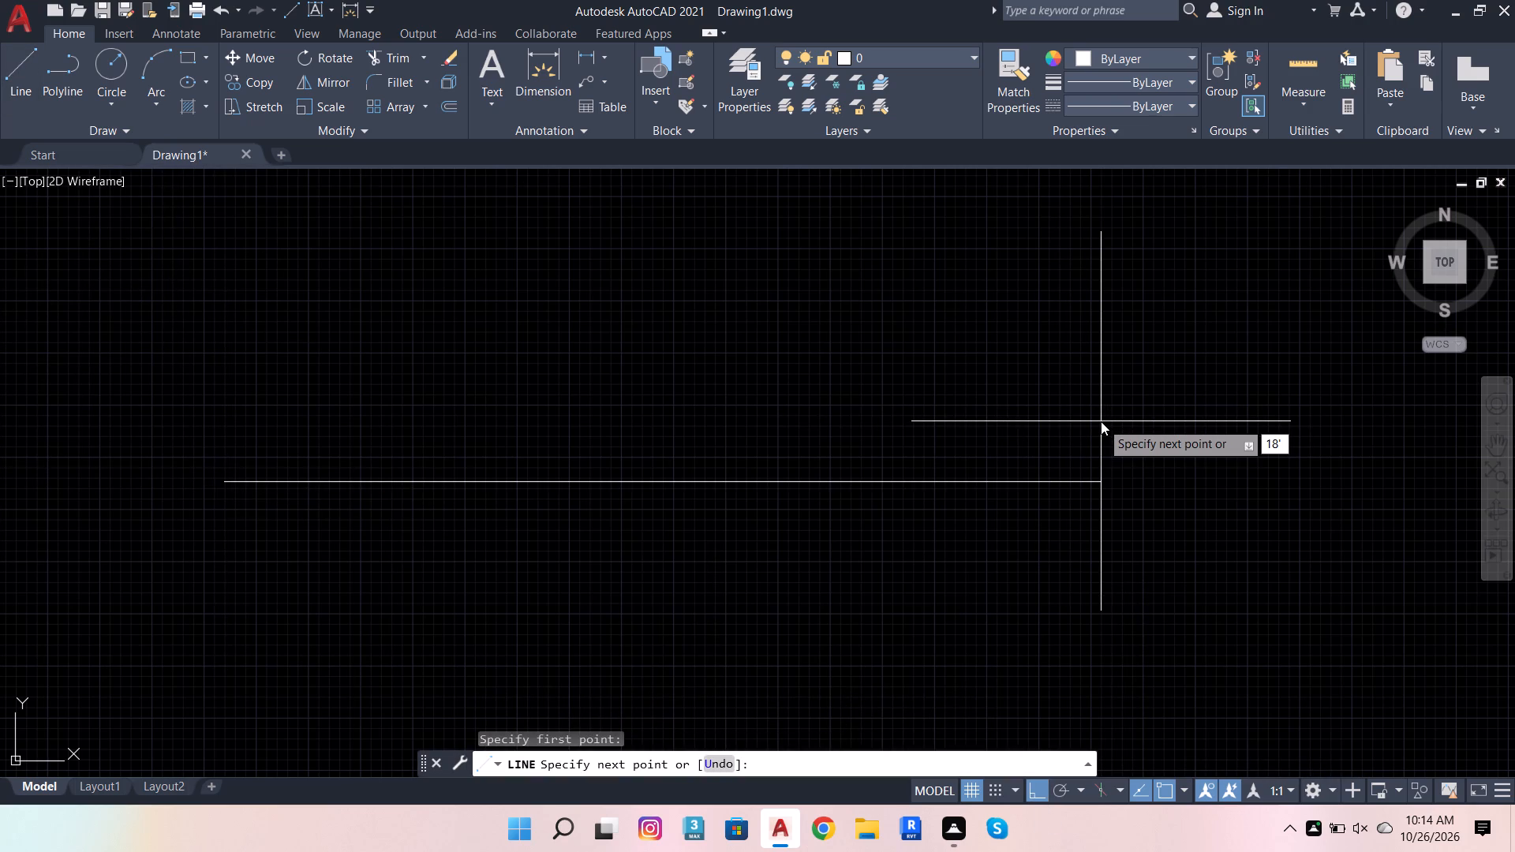
pyautogui.press('Return')
pyautogui.scroll(-3, 1025, 358)
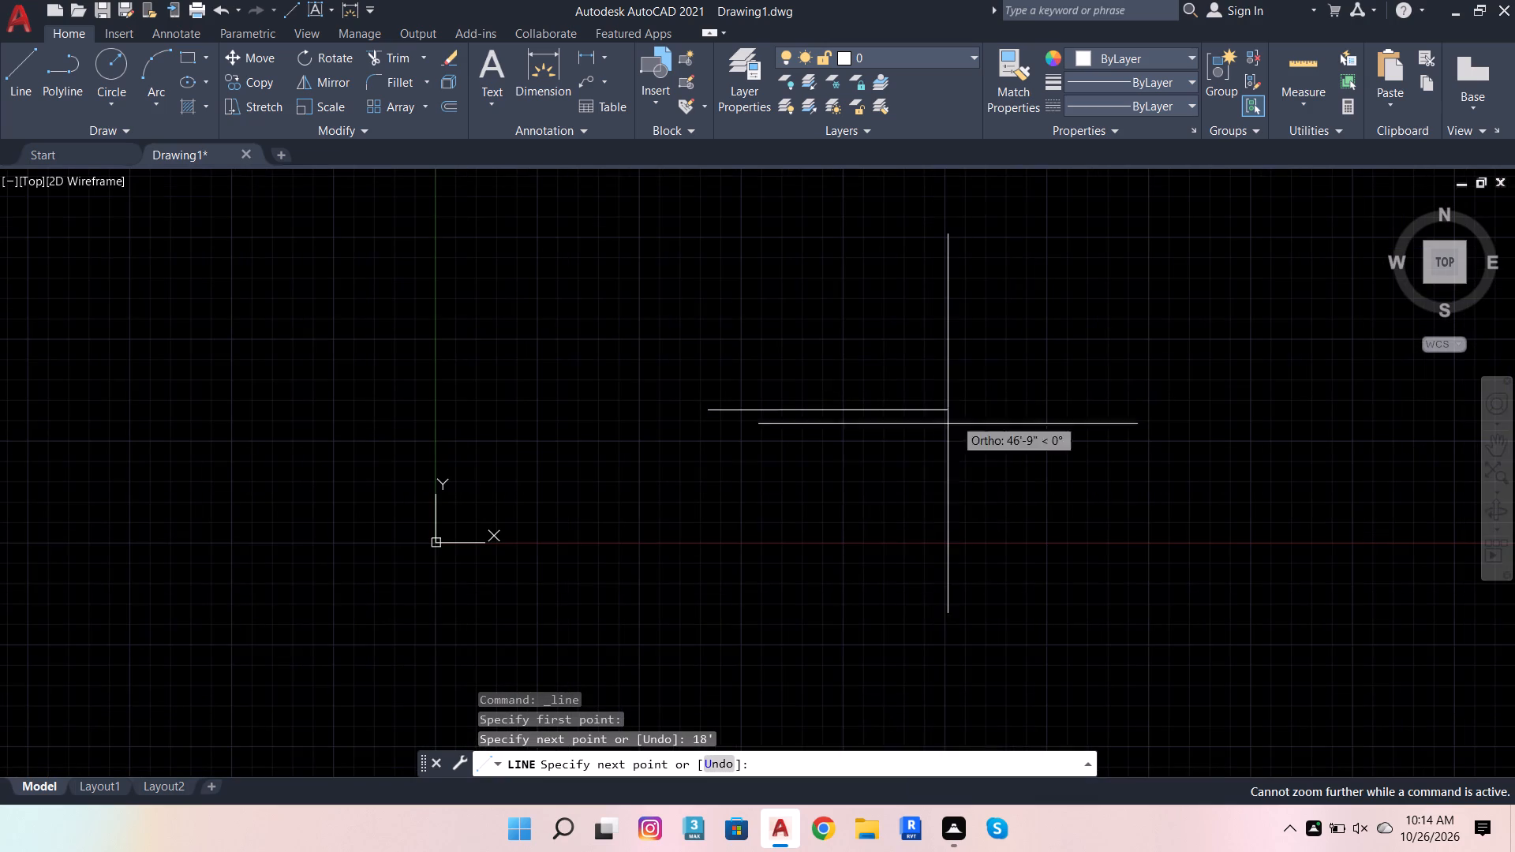
pyautogui.scroll(2, 694, 510)
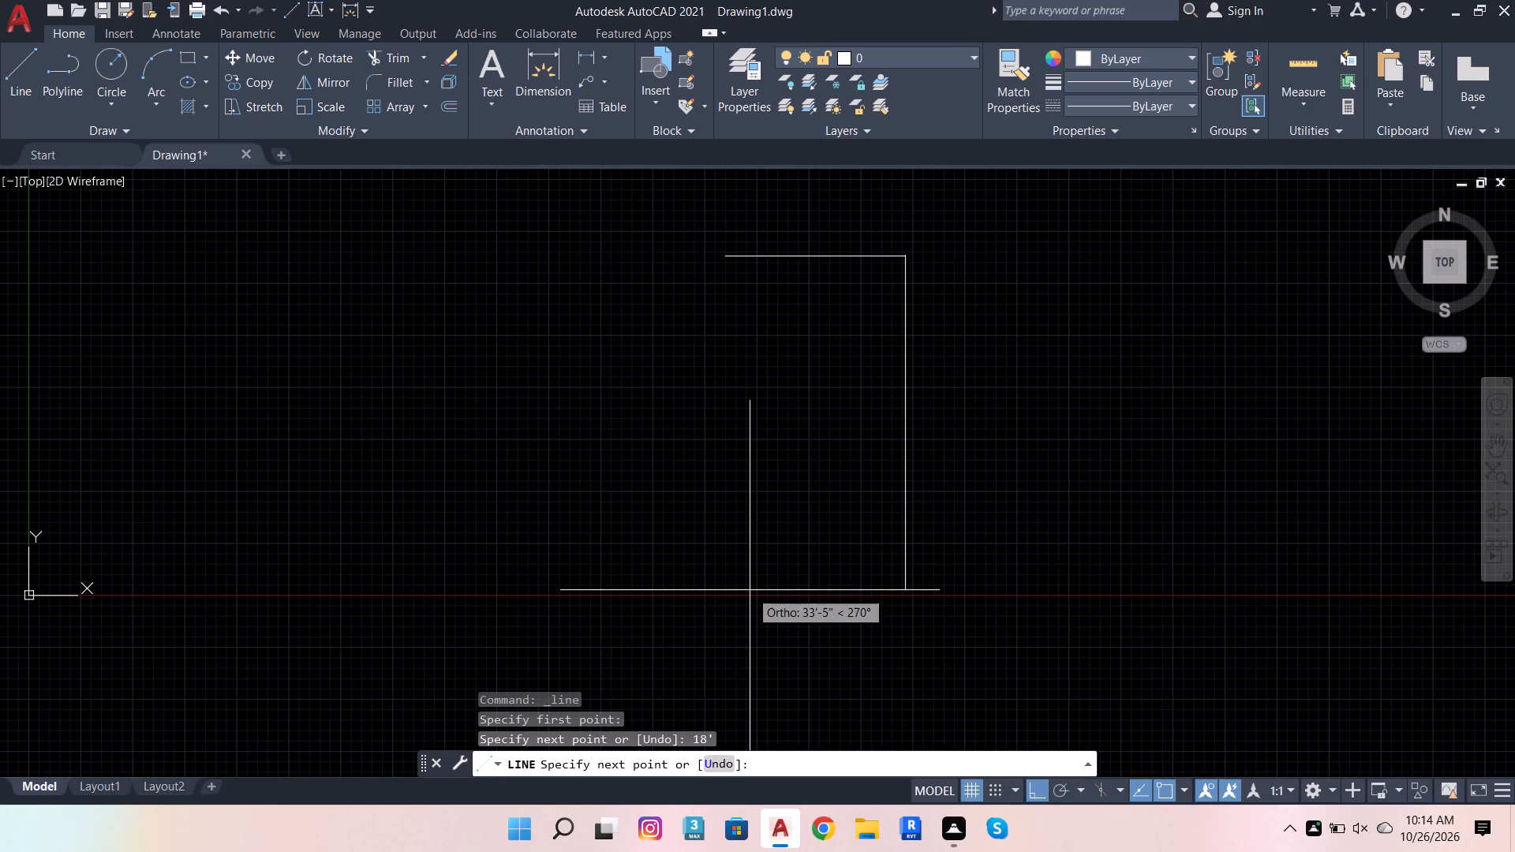
pyautogui.write("45'")
pyautogui.press('Return')
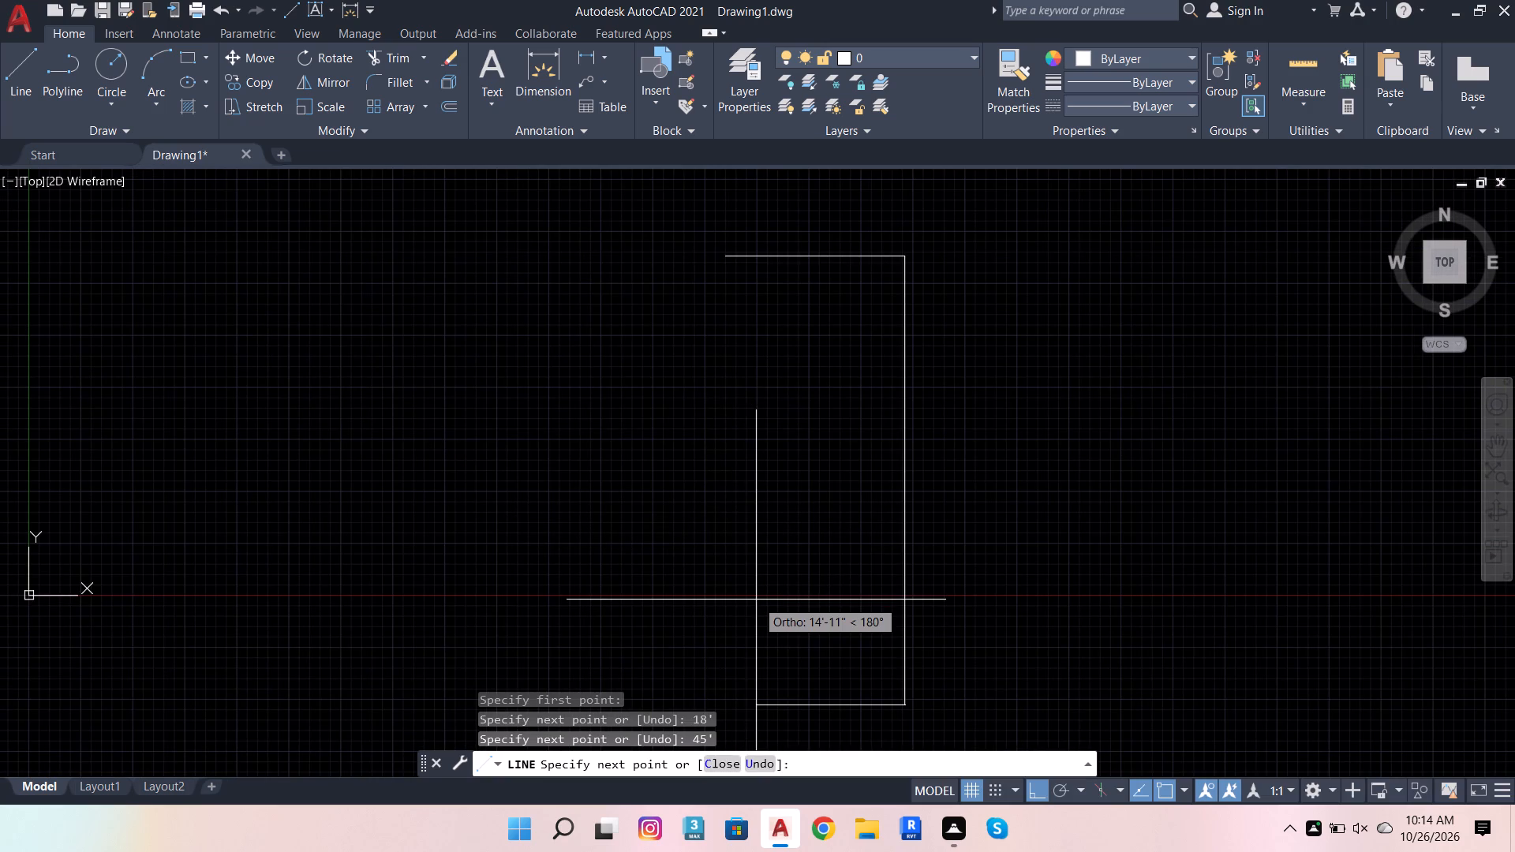
pyautogui.write("18'")
pyautogui.press('Return')
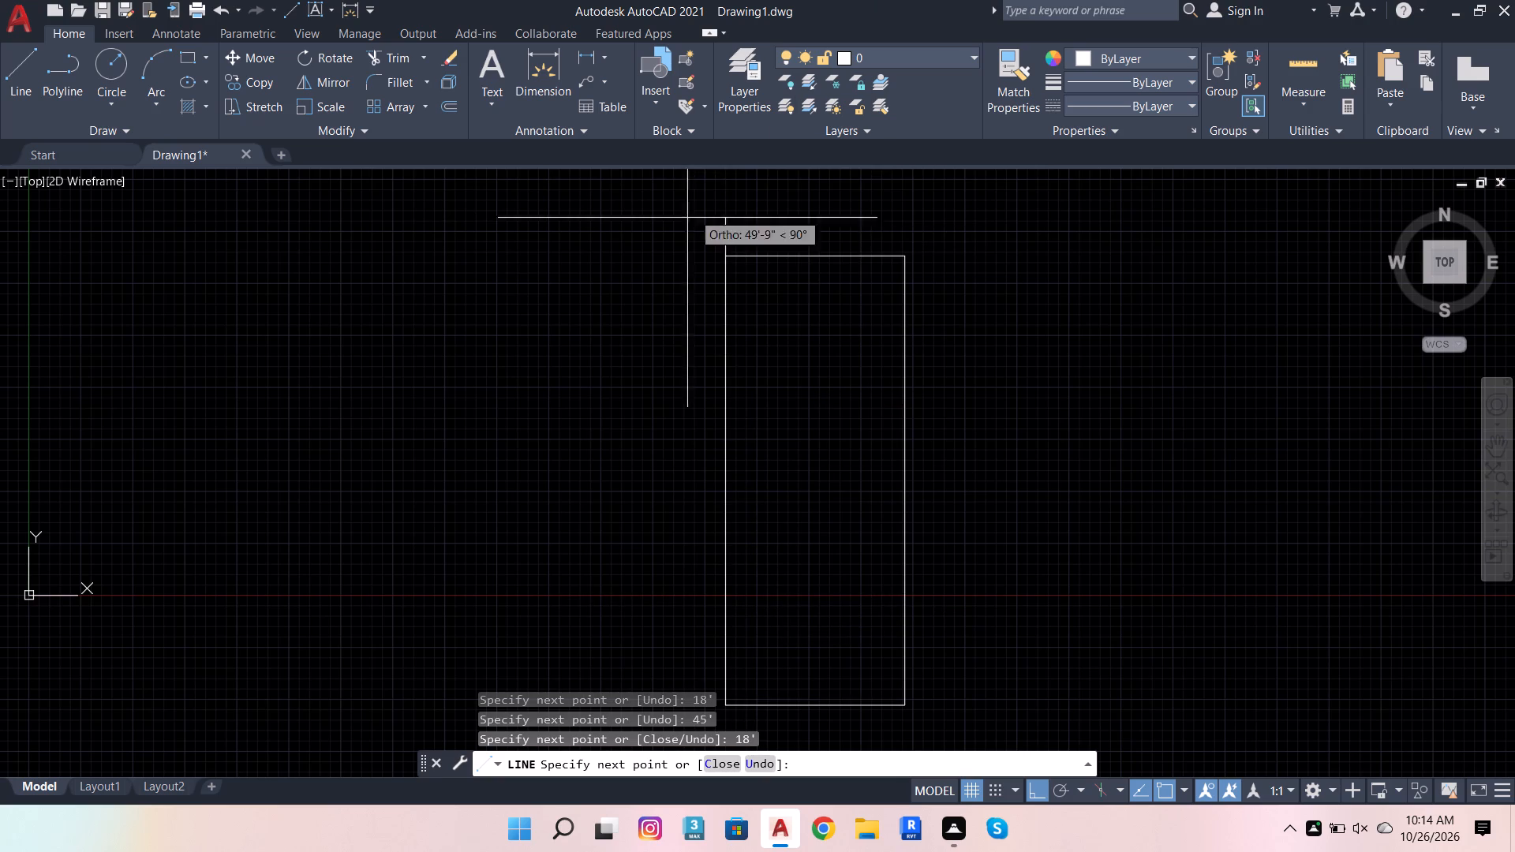
pyautogui.click(725, 256)
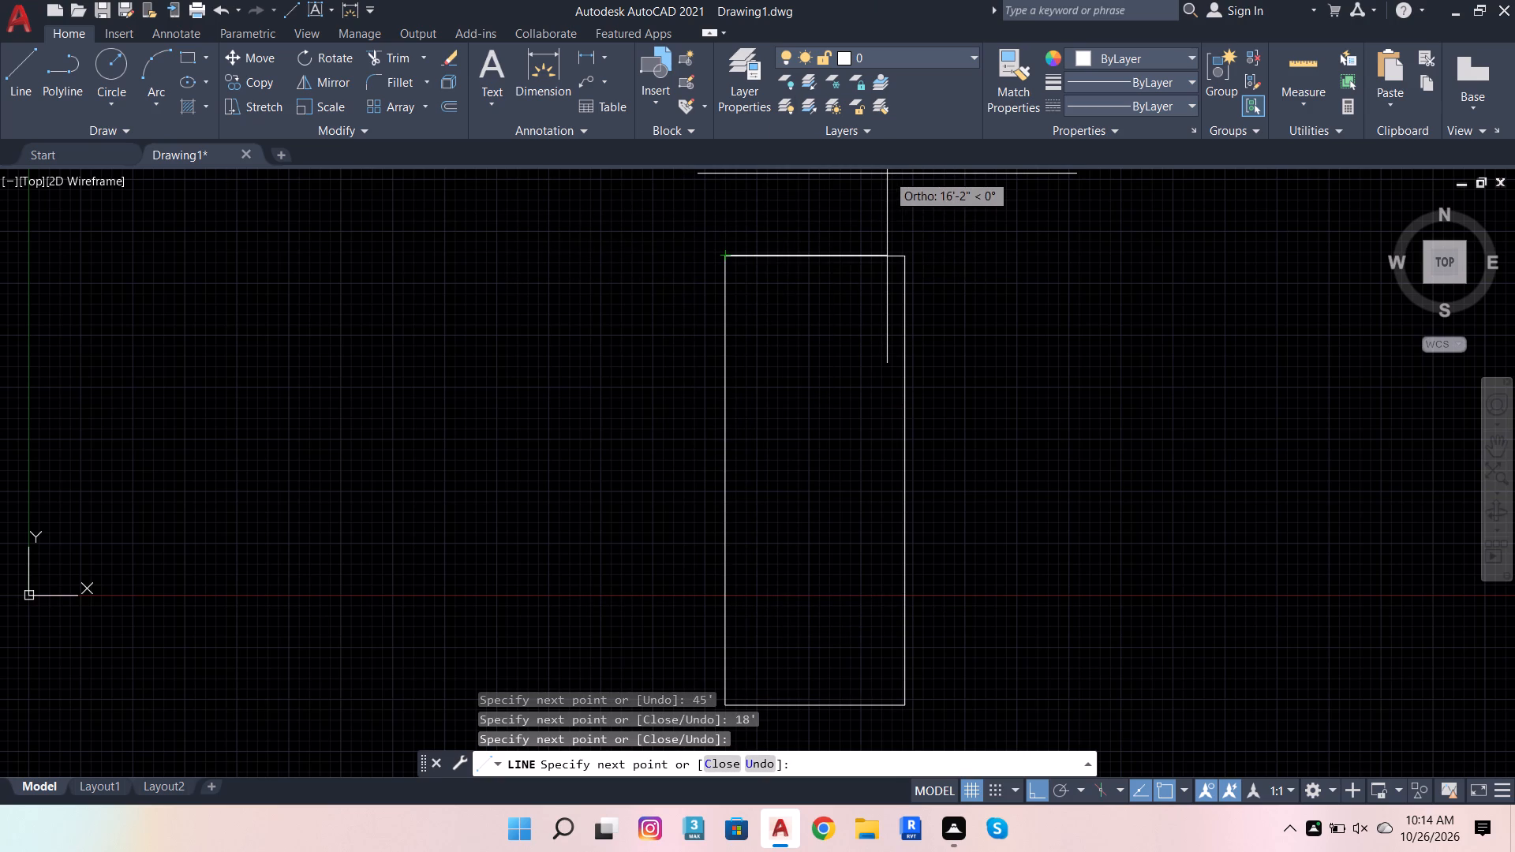
pyautogui.press('Escape')
# With Ortho off, move the whole rectangle by its lower-left corner about 68' at 168°, to just above and right of the origin.
pyautogui.scroll(-2, 906, 228)
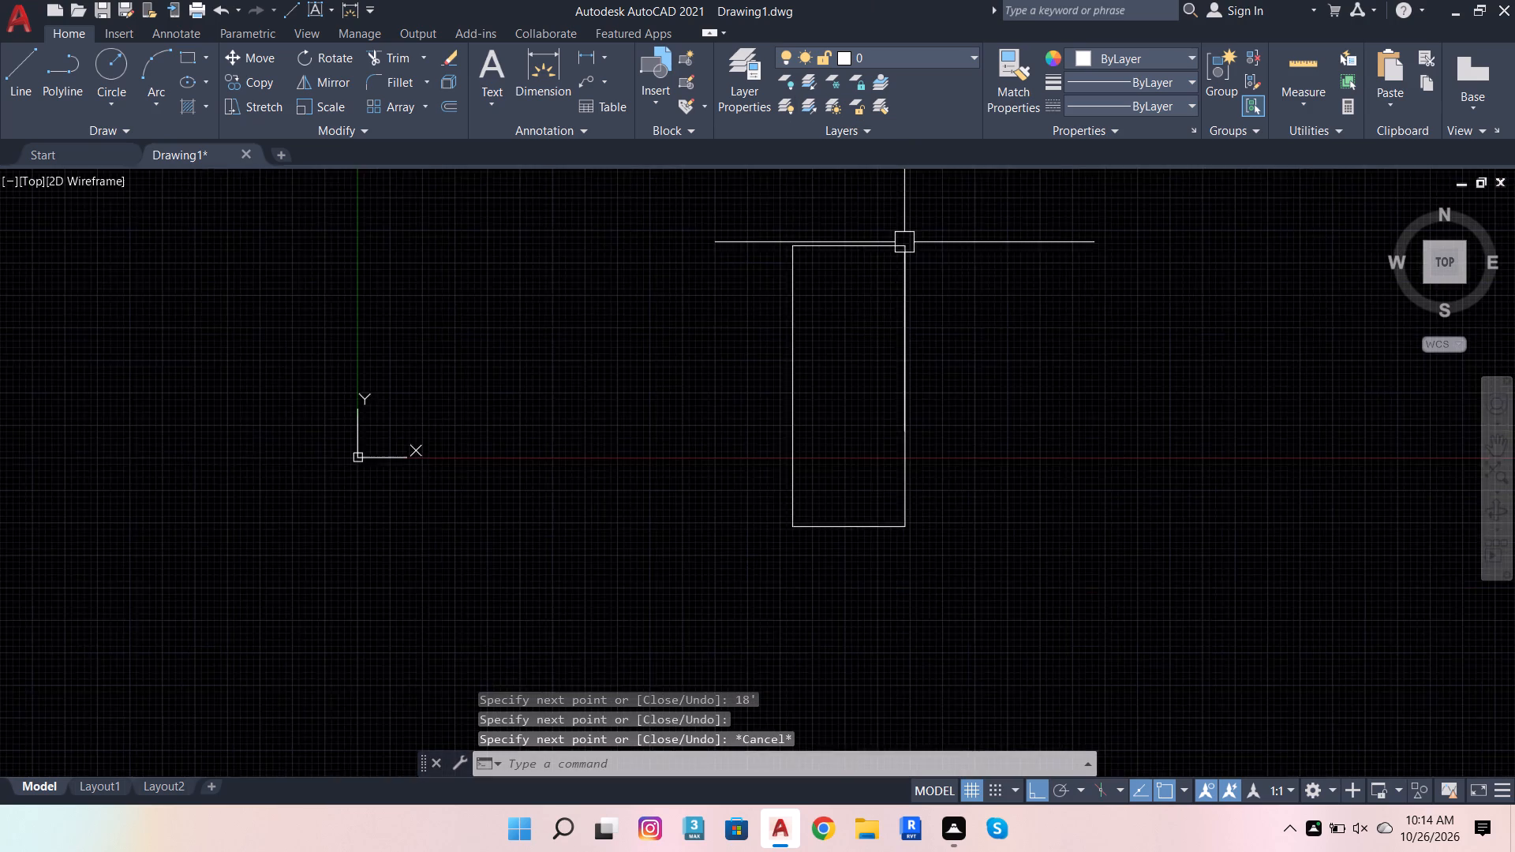
pyautogui.click(777, 196)
pyautogui.click(999, 532)
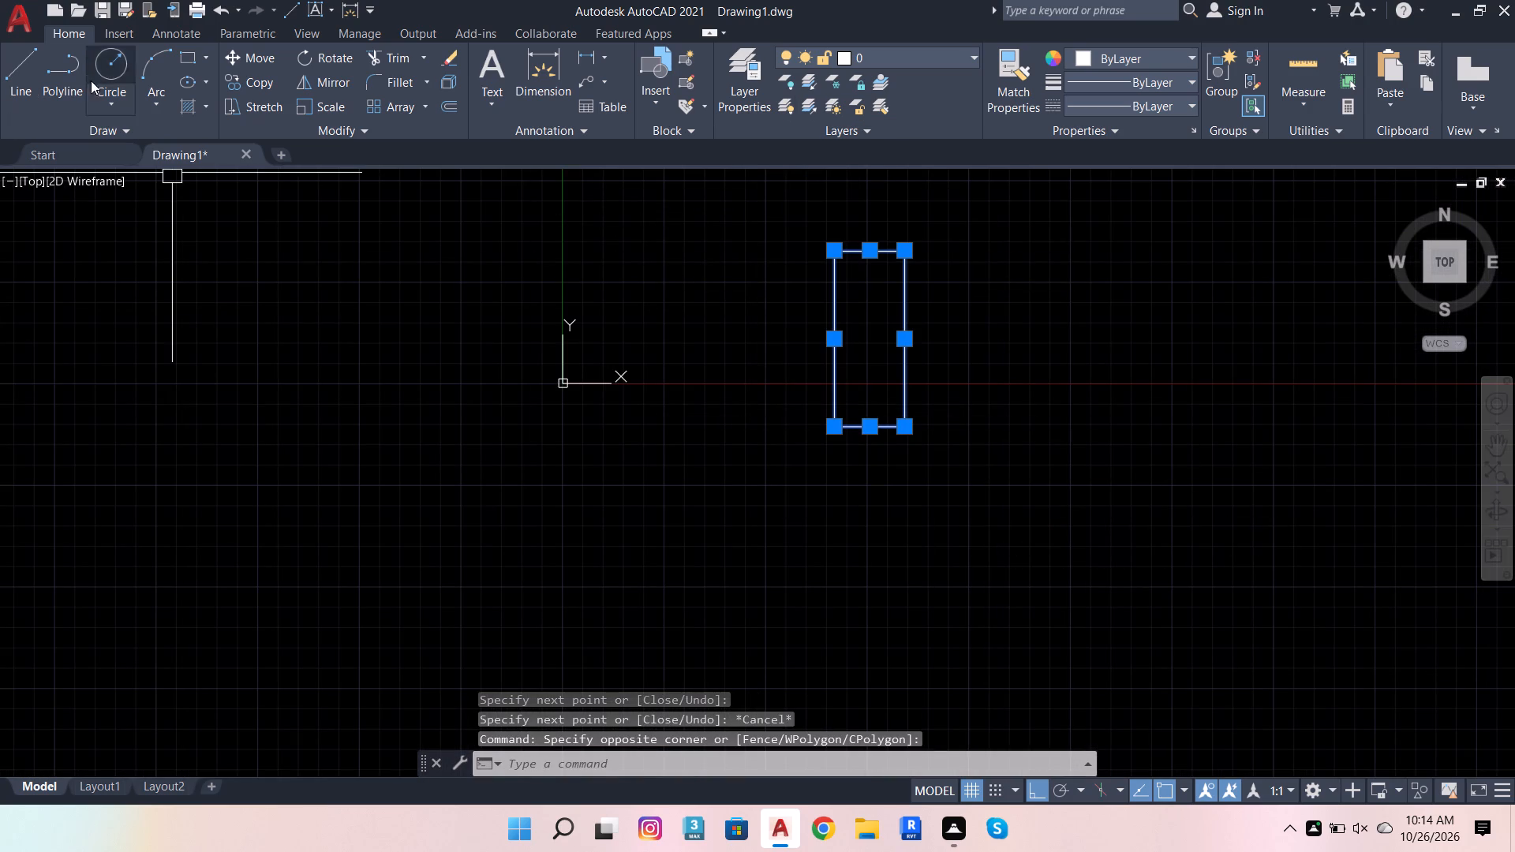
pyautogui.click(244, 53)
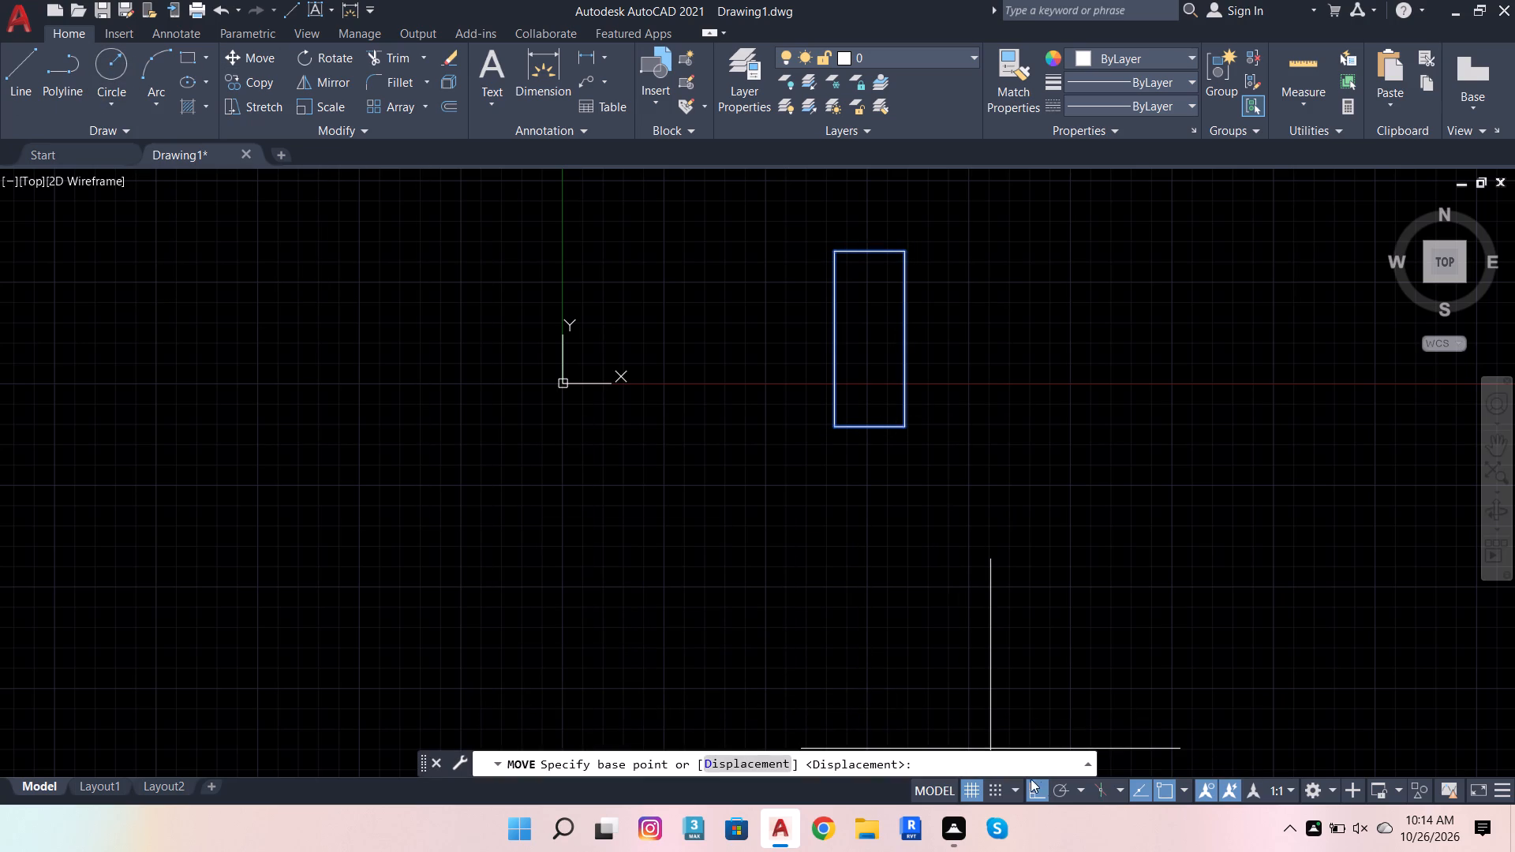
pyautogui.click(1033, 788)
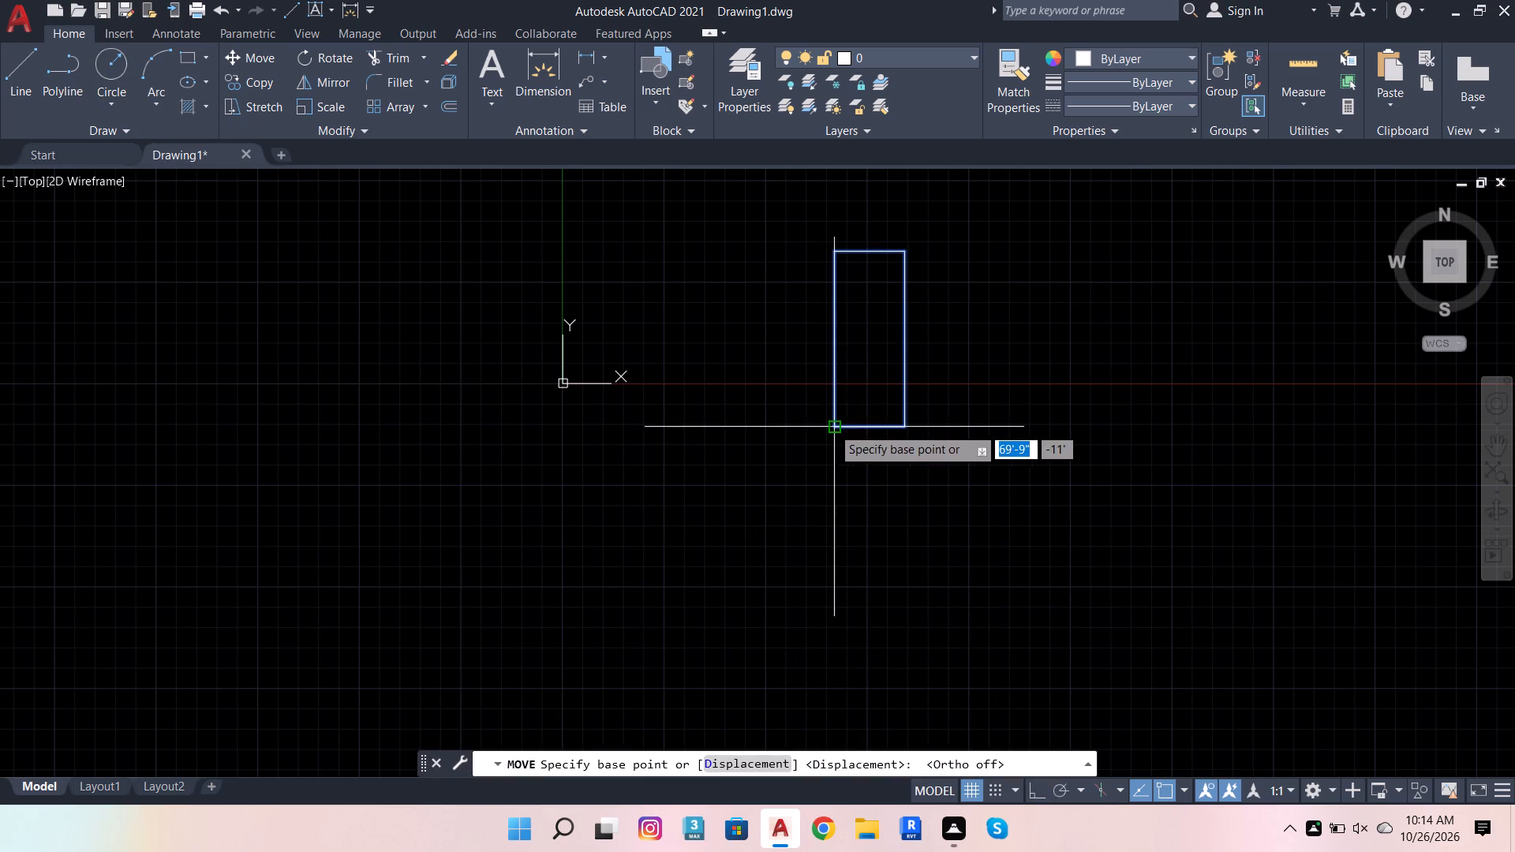
pyautogui.click(832, 427)
pyautogui.scroll(2, 596, 365)
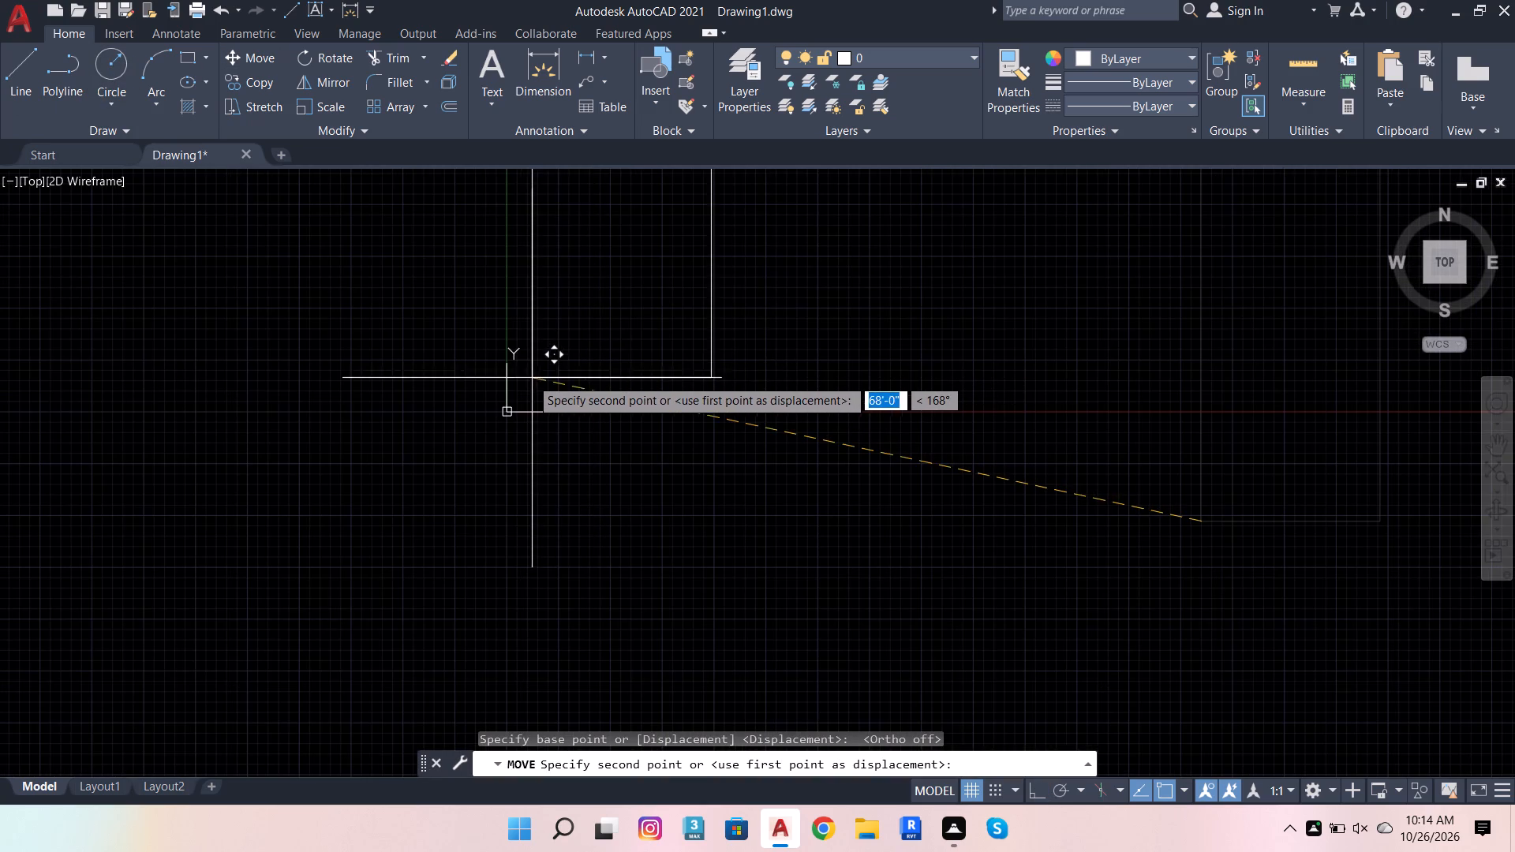
pyautogui.click(533, 382)
pyautogui.scroll(-3, 782, 500)
pyautogui.press('Escape')
# Turn Ortho back on and offset all four sides of the rectangle 9" inward to form the wall thickness.
pyautogui.scroll(3, 773, 447)
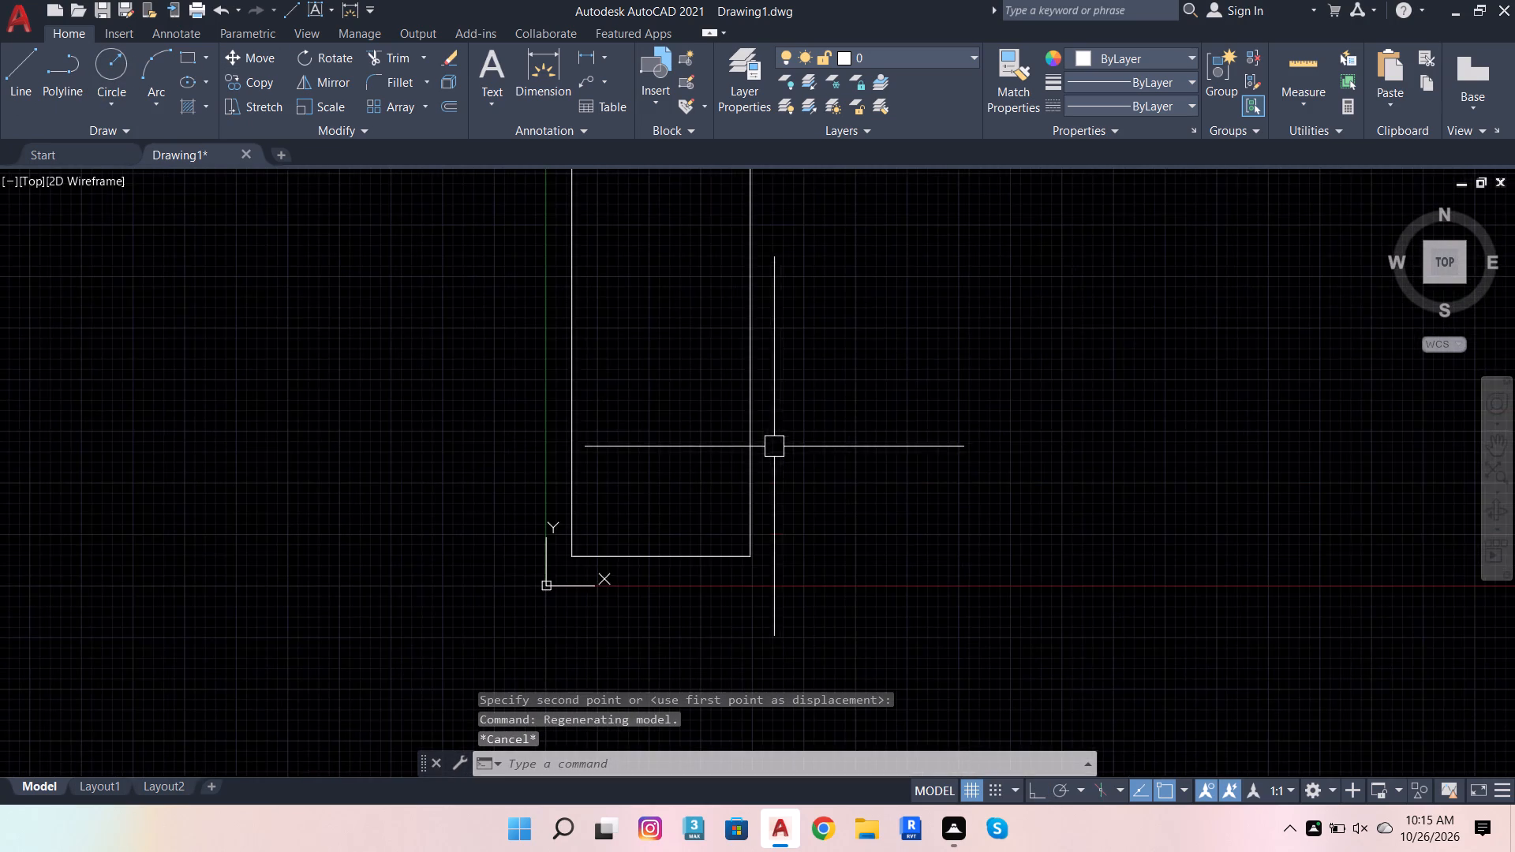
pyautogui.scroll(-2, 729, 419)
pyautogui.scroll(3, 679, 296)
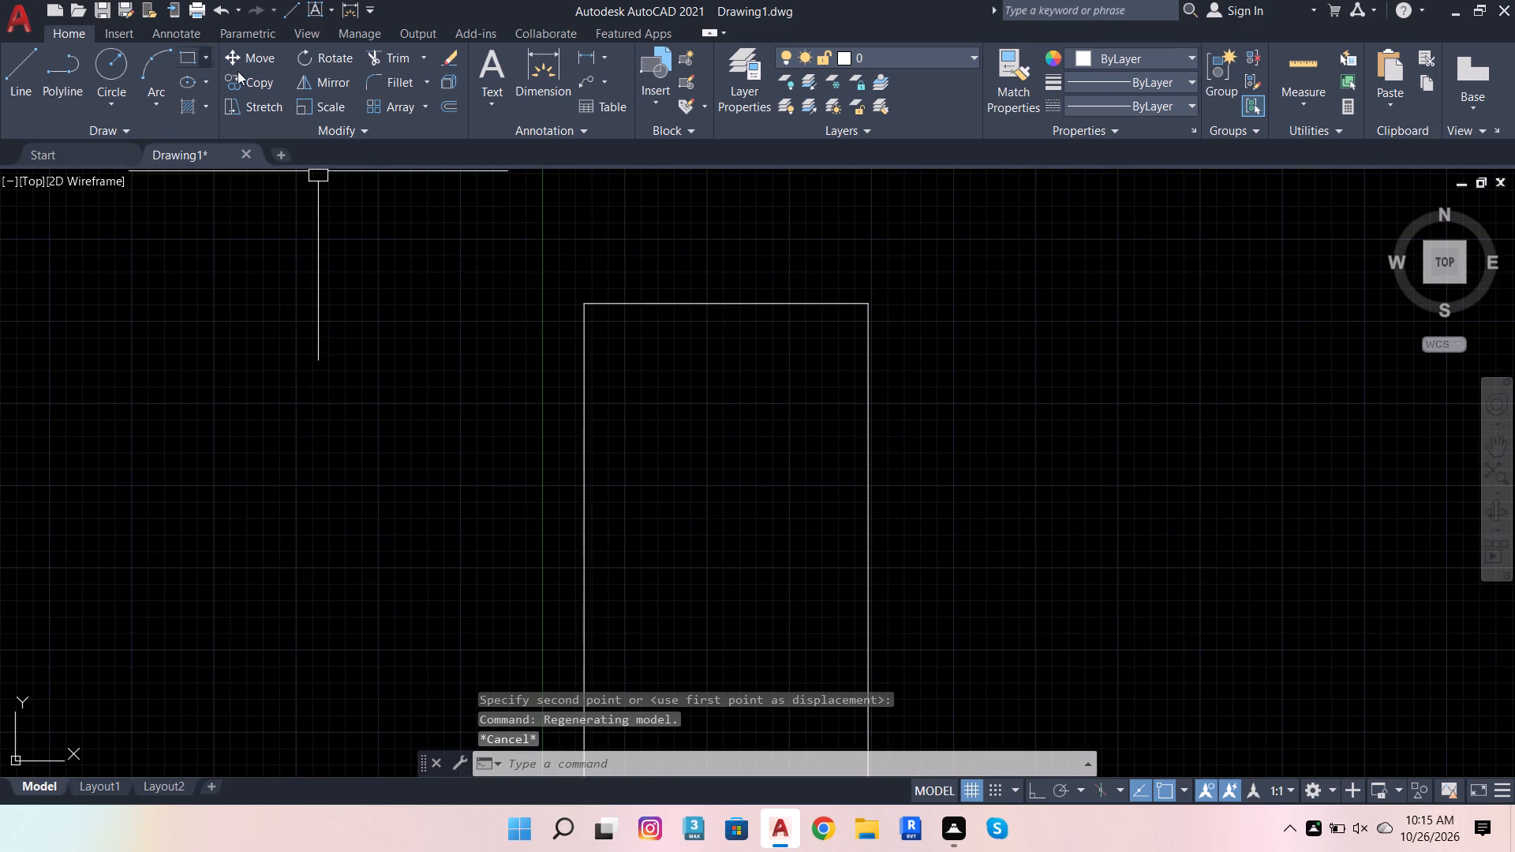
pyautogui.click(1032, 793)
pyautogui.click(447, 103)
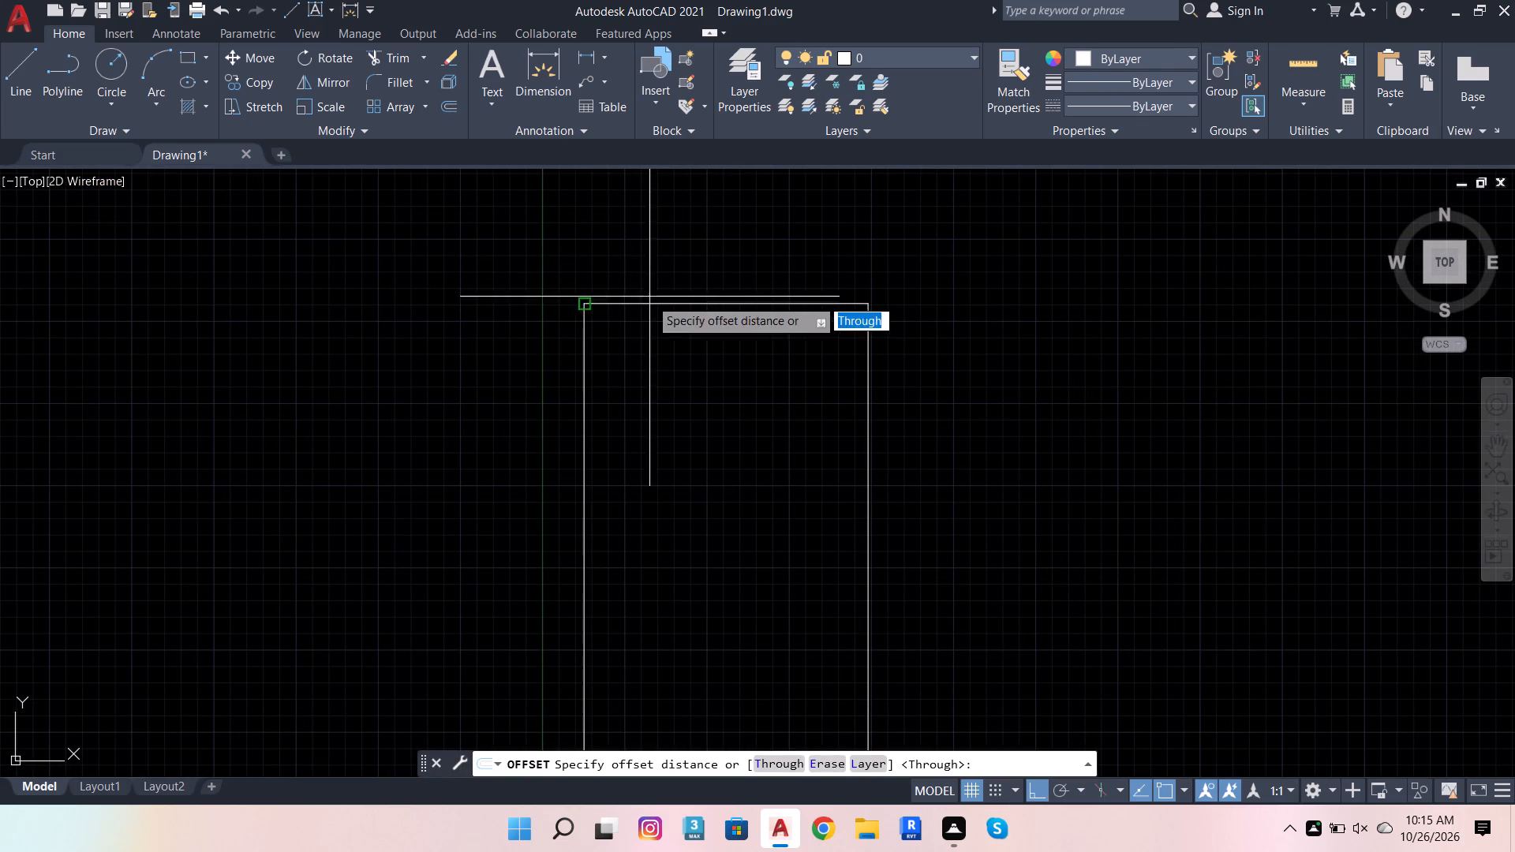
pyautogui.click(608, 303)
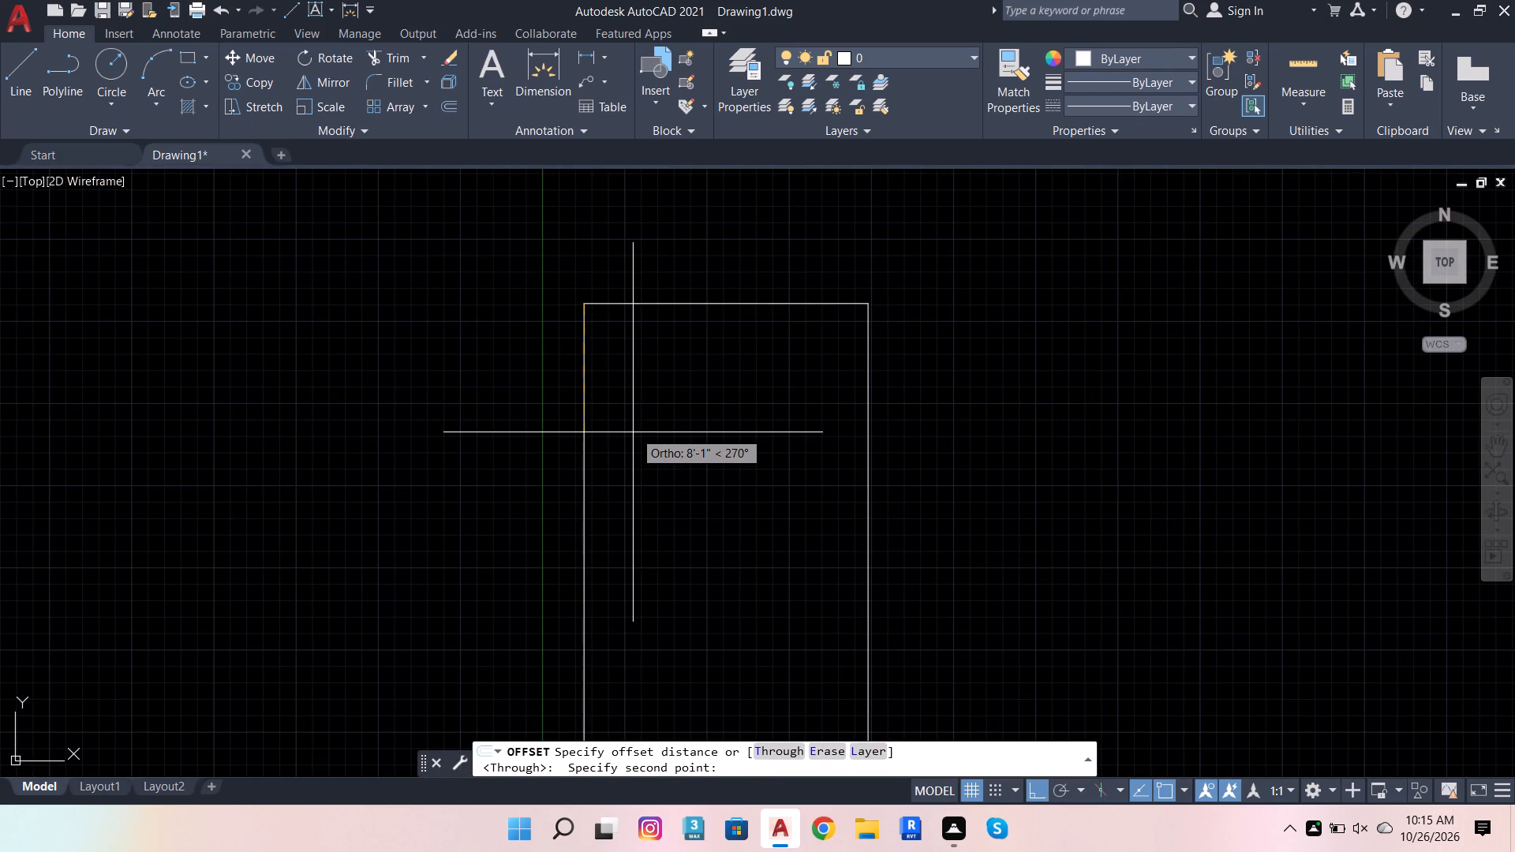
pyautogui.press('9')
pyautogui.press('Return')
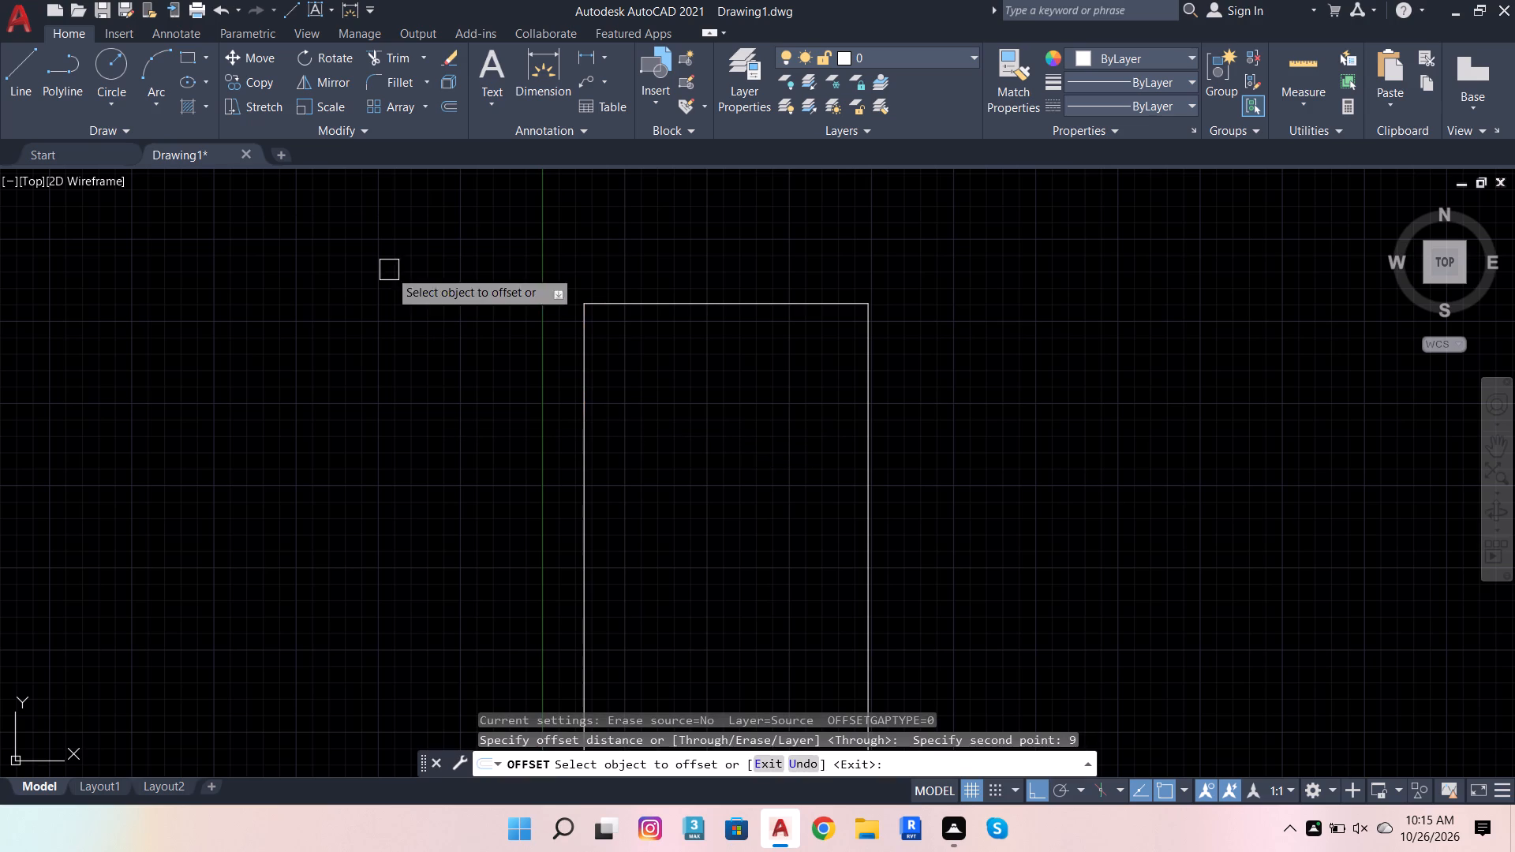
pyautogui.moveTo(662, 303); pyautogui.dragTo(660, 339)
pyautogui.click(652, 377)
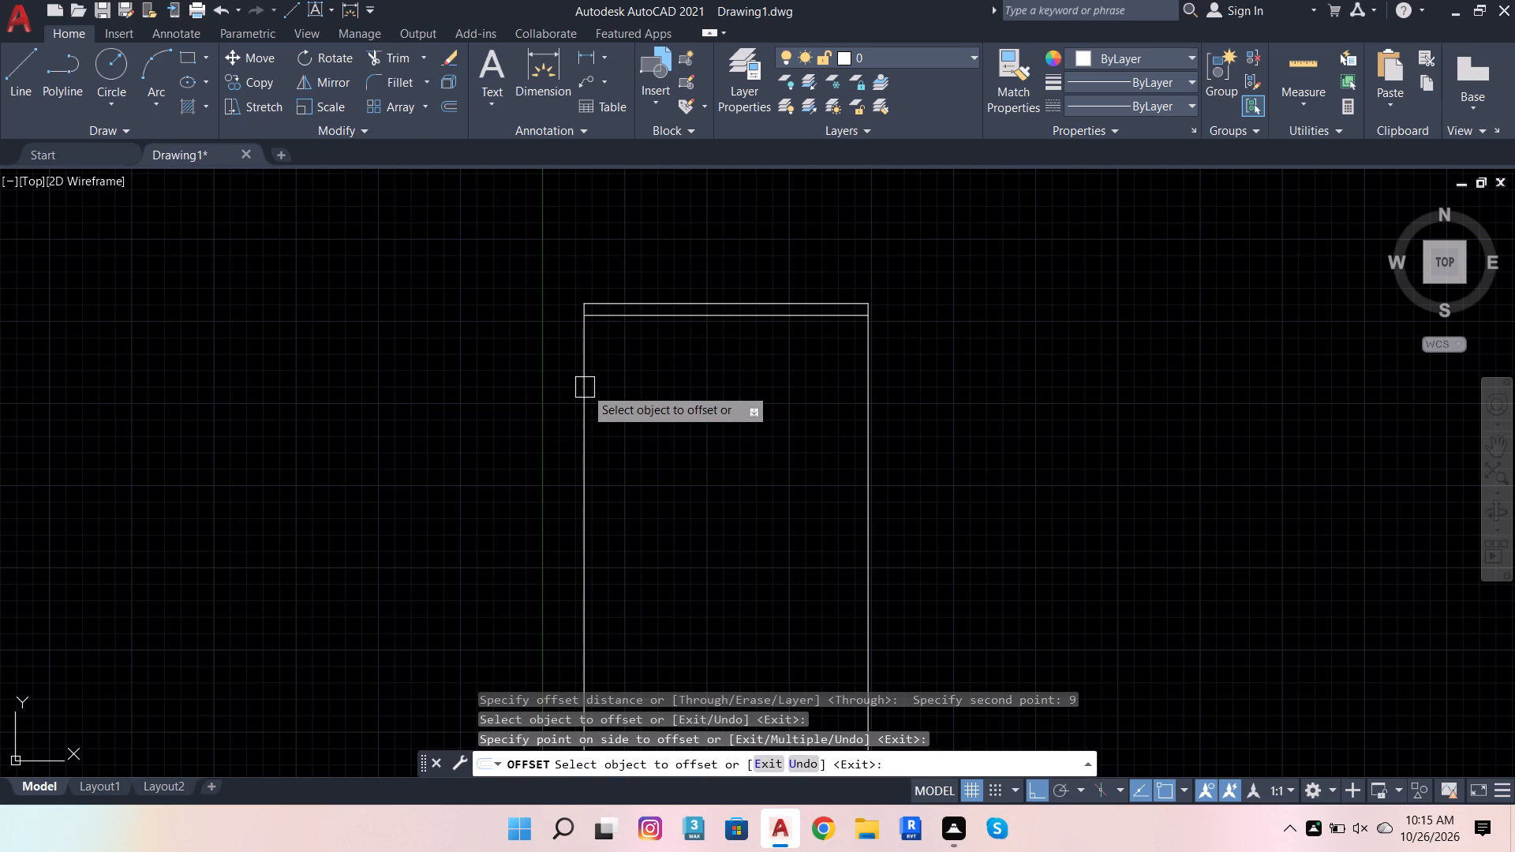
pyautogui.click(593, 386)
pyautogui.moveTo(674, 387); pyautogui.dragTo(683, 390)
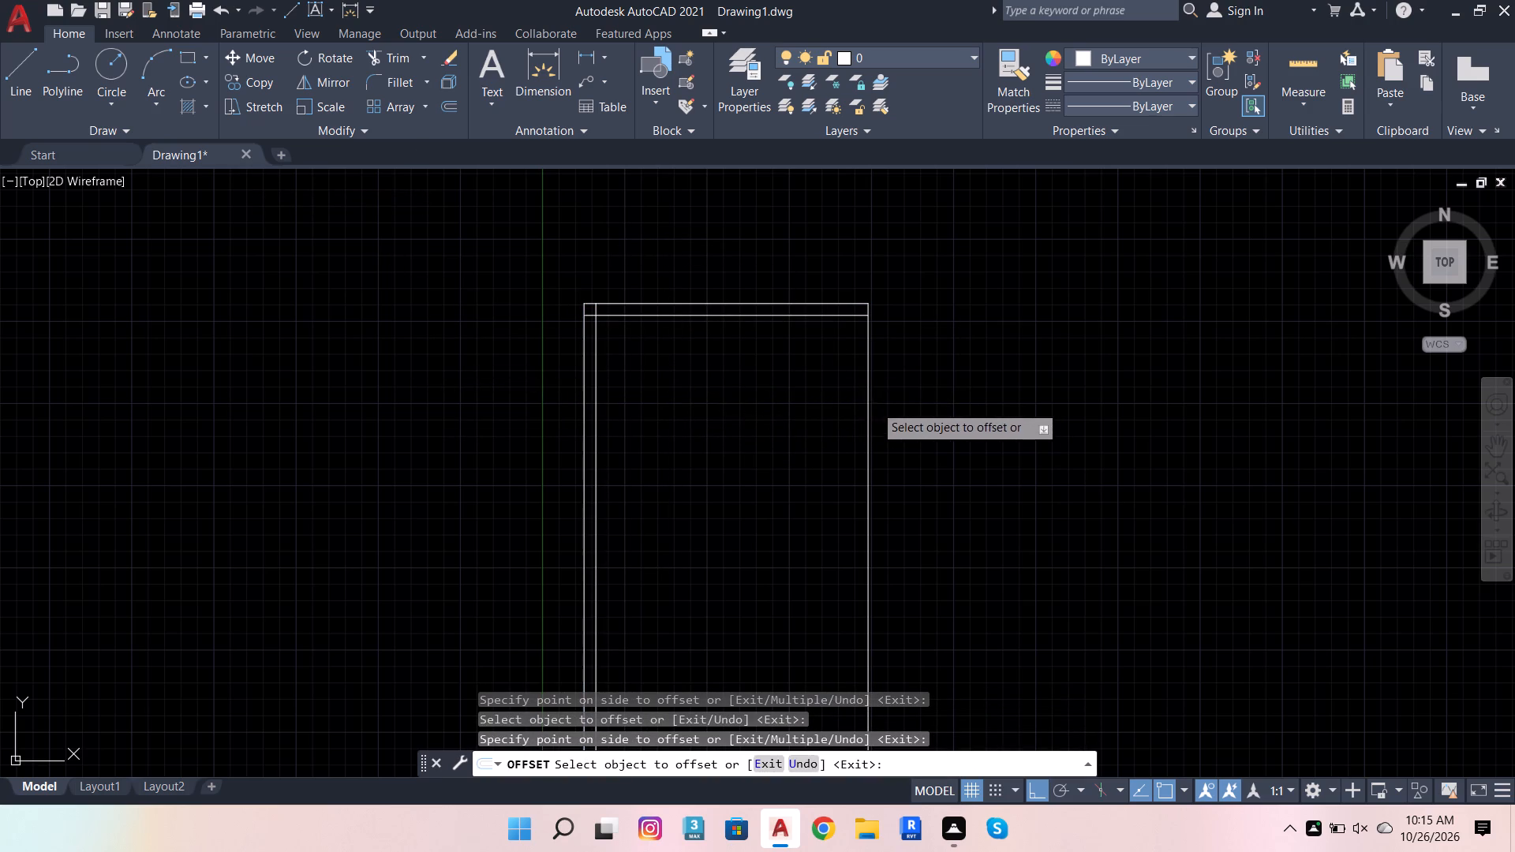
pyautogui.click(874, 405)
pyautogui.click(764, 434)
pyautogui.scroll(-3, 873, 354)
pyautogui.scroll(3, 863, 475)
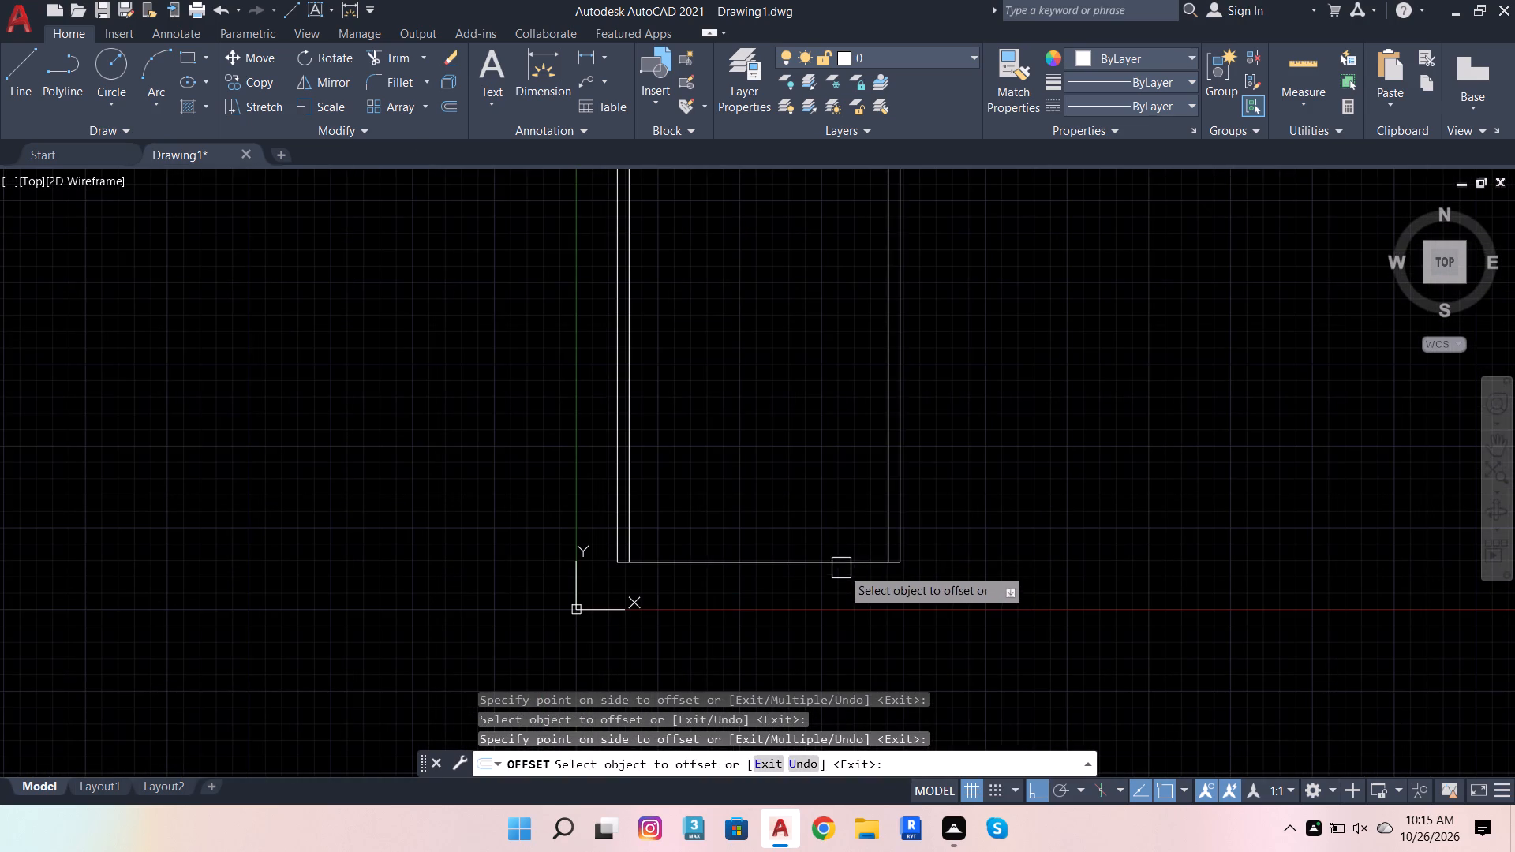
pyautogui.click(844, 559)
pyautogui.click(829, 484)
# Trim the overlapping ends of the inner wall lines at all four corners.
pyautogui.click(400, 54)
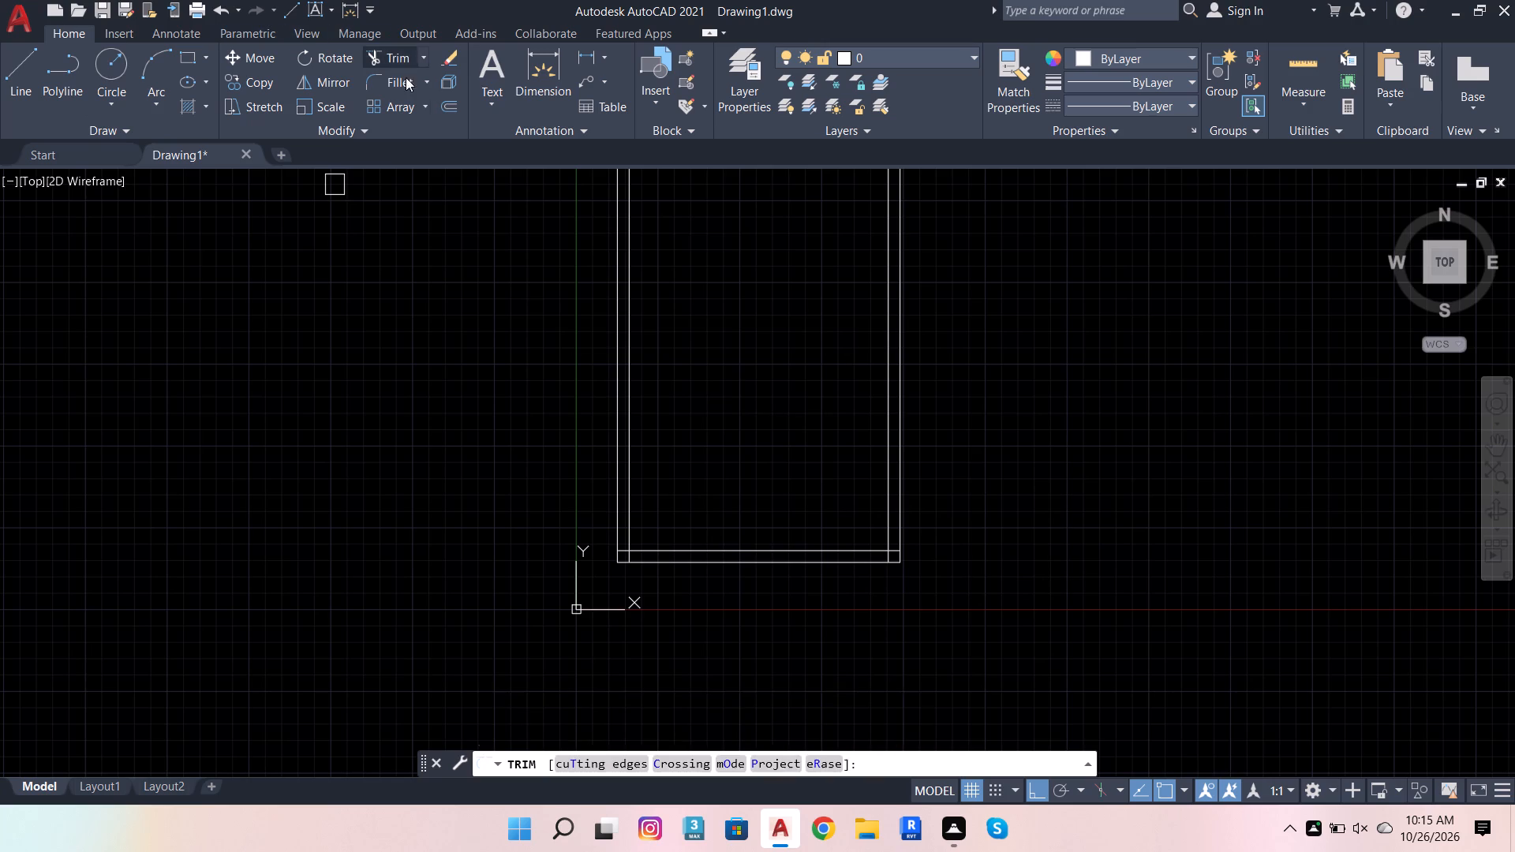
pyautogui.scroll(5, 631, 557)
pyautogui.moveTo(522, 443); pyautogui.dragTo(618, 562)
pyautogui.scroll(-4, 270, 581)
pyautogui.scroll(2, 683, 604)
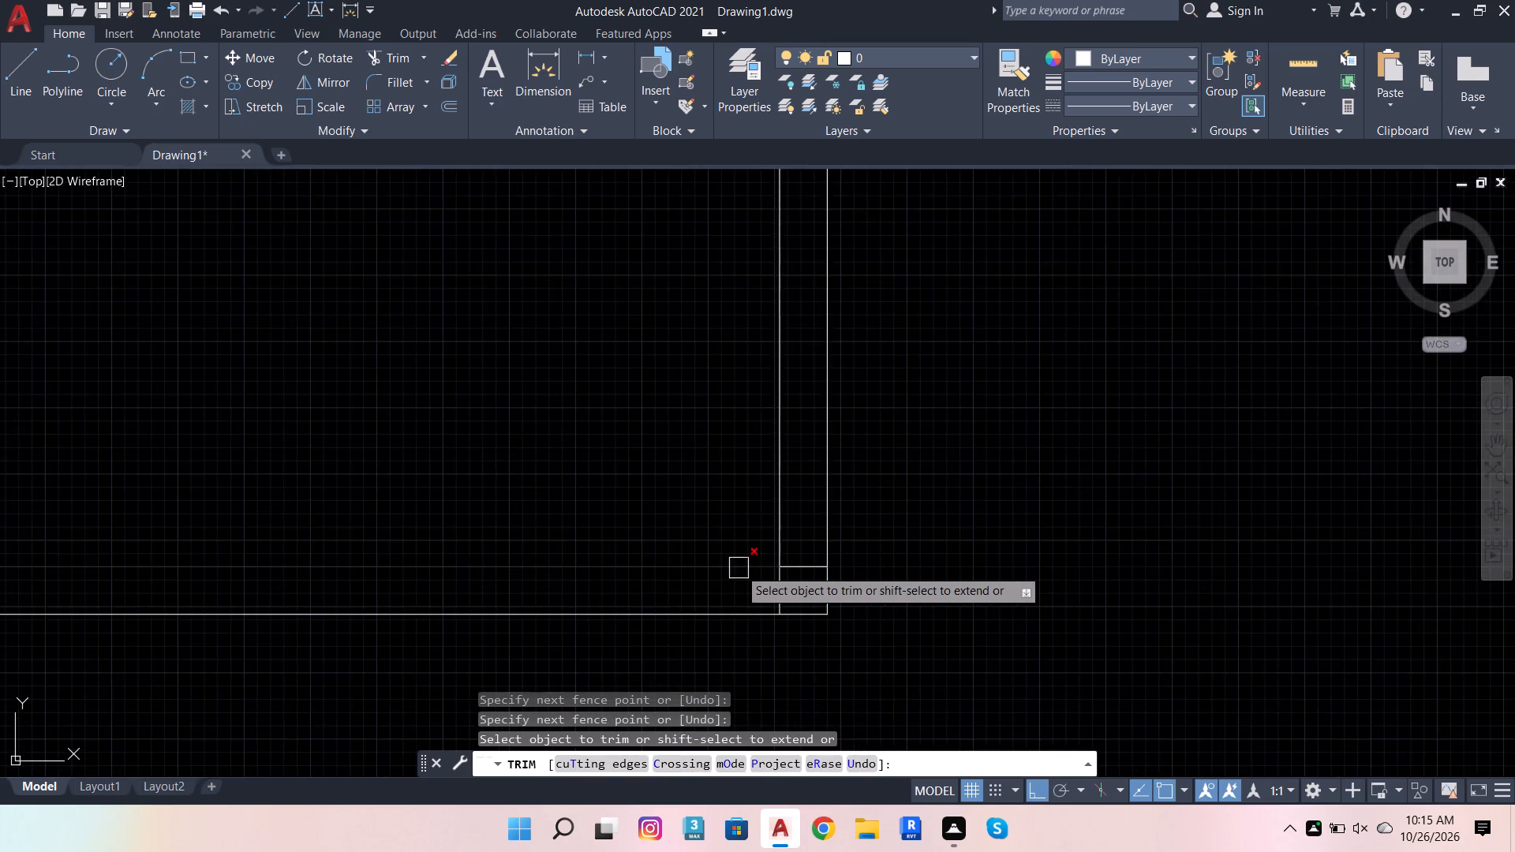
pyautogui.scroll(2, 773, 562)
pyautogui.moveTo(812, 555); pyautogui.dragTo(731, 633)
pyautogui.scroll(-6, 812, 654)
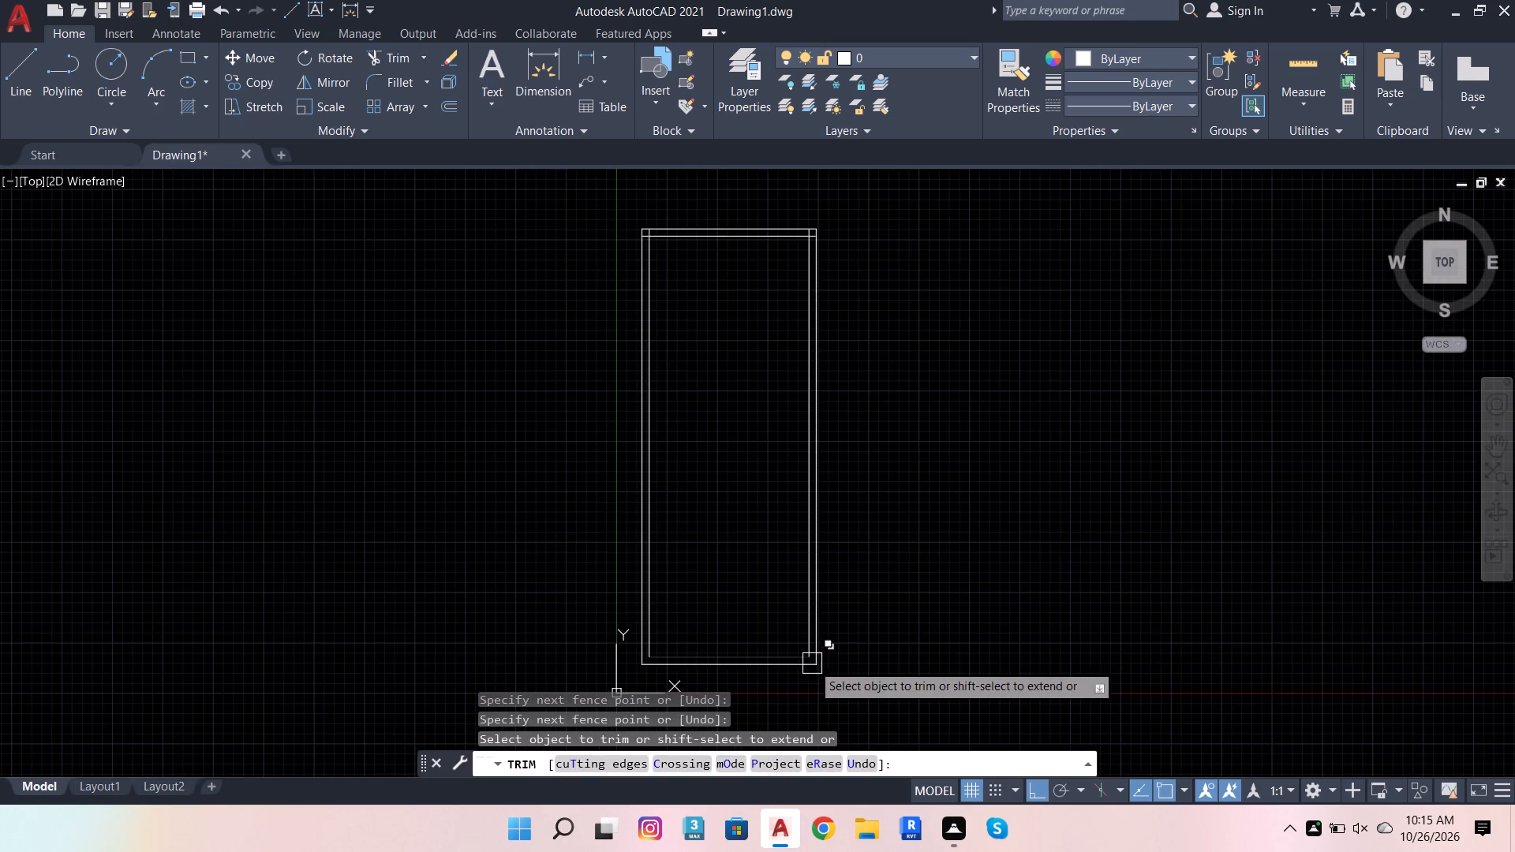
pyautogui.scroll(5, 816, 232)
pyautogui.moveTo(694, 226); pyautogui.dragTo(750, 267)
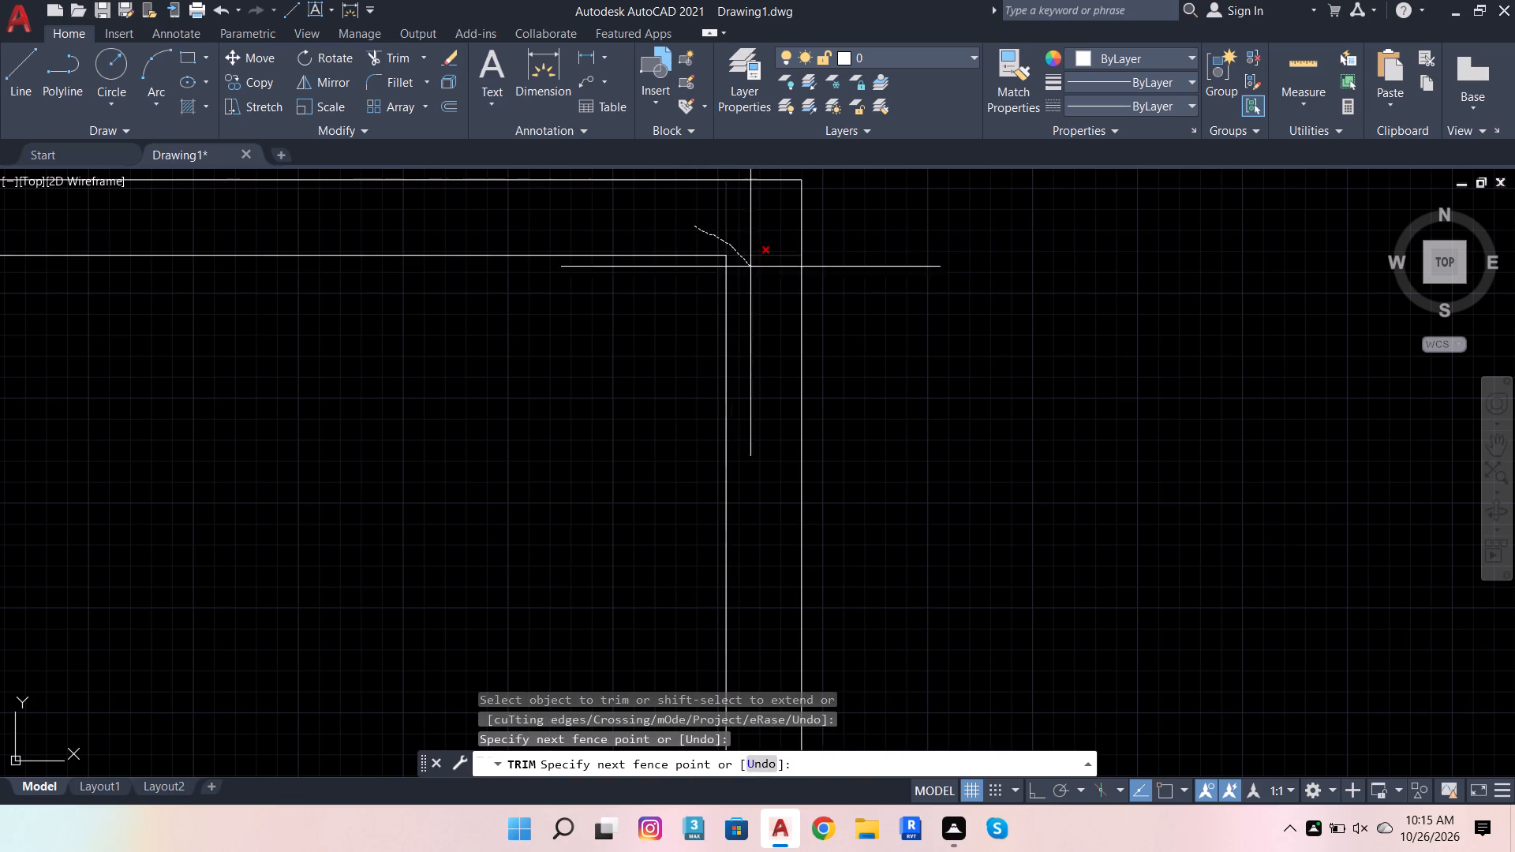
pyautogui.moveTo(750, 267); pyautogui.dragTo(762, 283)
pyautogui.scroll(-6, 997, 311)
pyautogui.scroll(5, 891, 321)
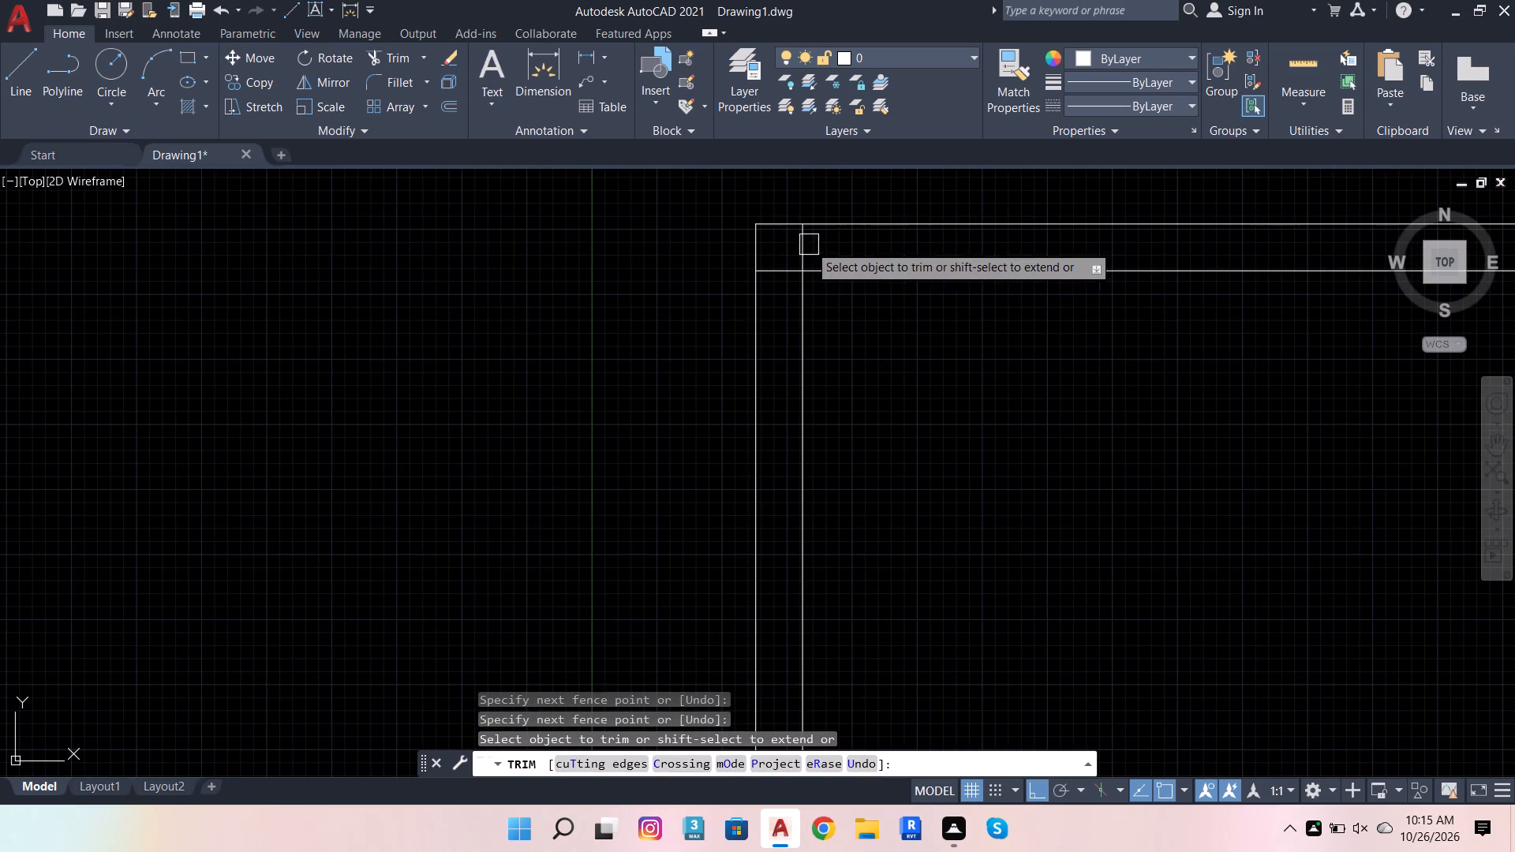
pyautogui.moveTo(827, 245); pyautogui.dragTo(775, 290)
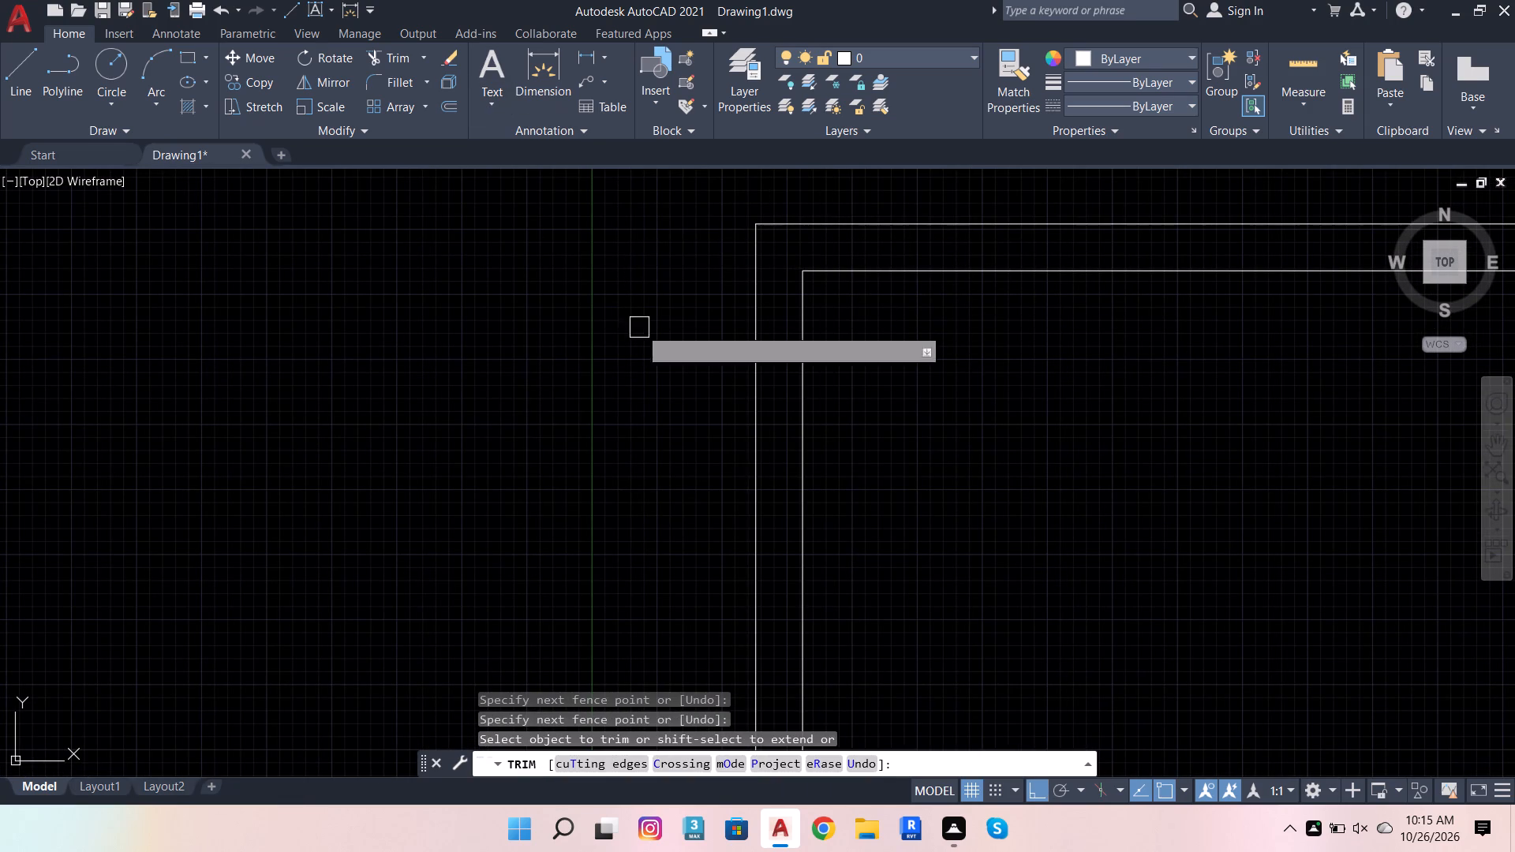
pyautogui.scroll(-4, 603, 550)
pyautogui.press('Escape')
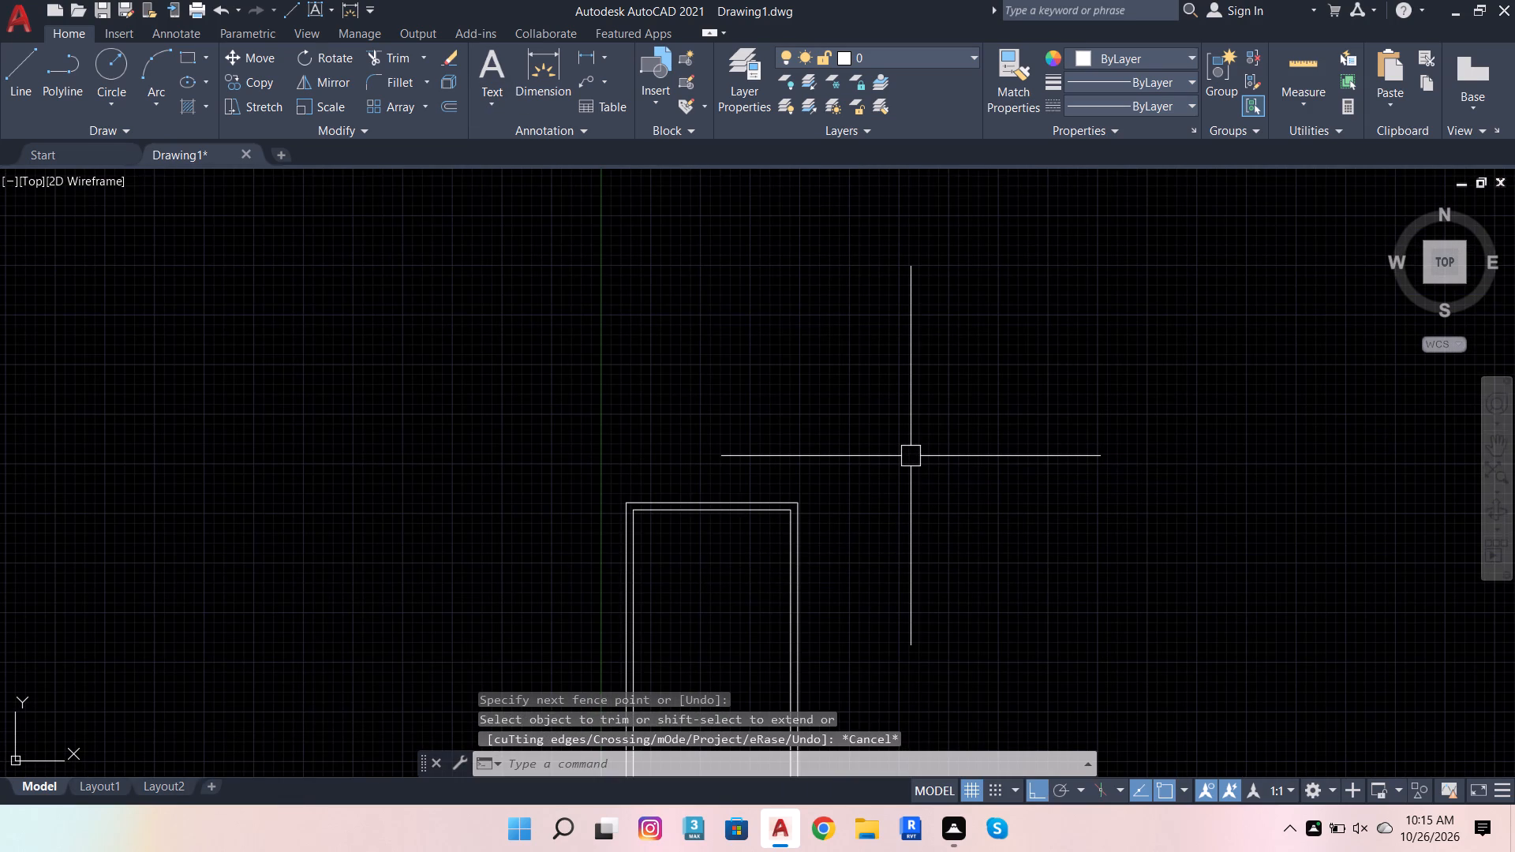
# Modify the Standard dimension style to use Architectural primary units with 0'-0" precision.
pyautogui.press('d')
pyautogui.write('IM')
pyautogui.click(1001, 513)
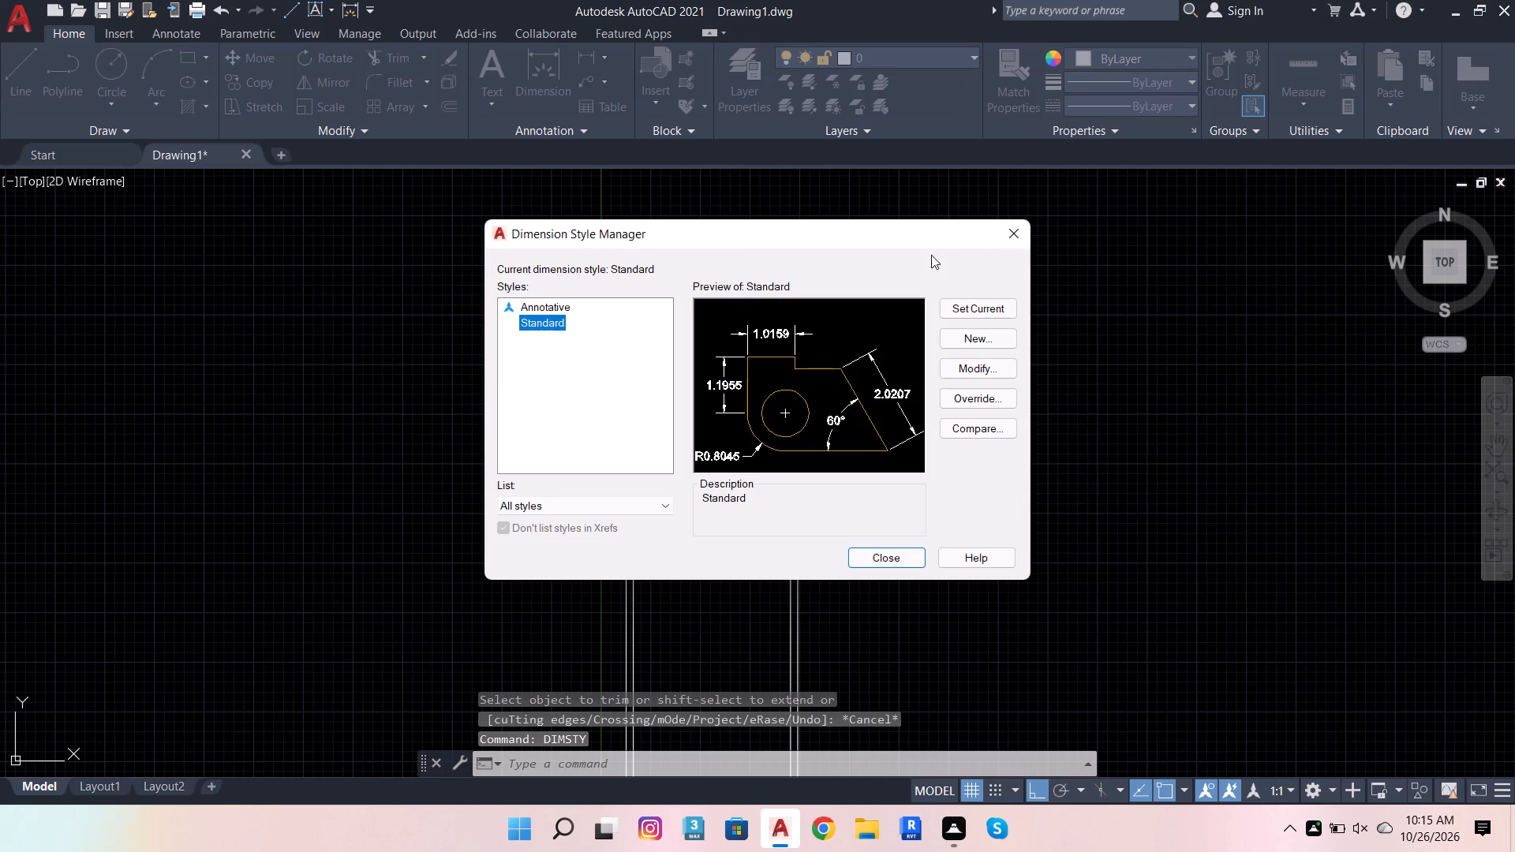
pyautogui.click(994, 361)
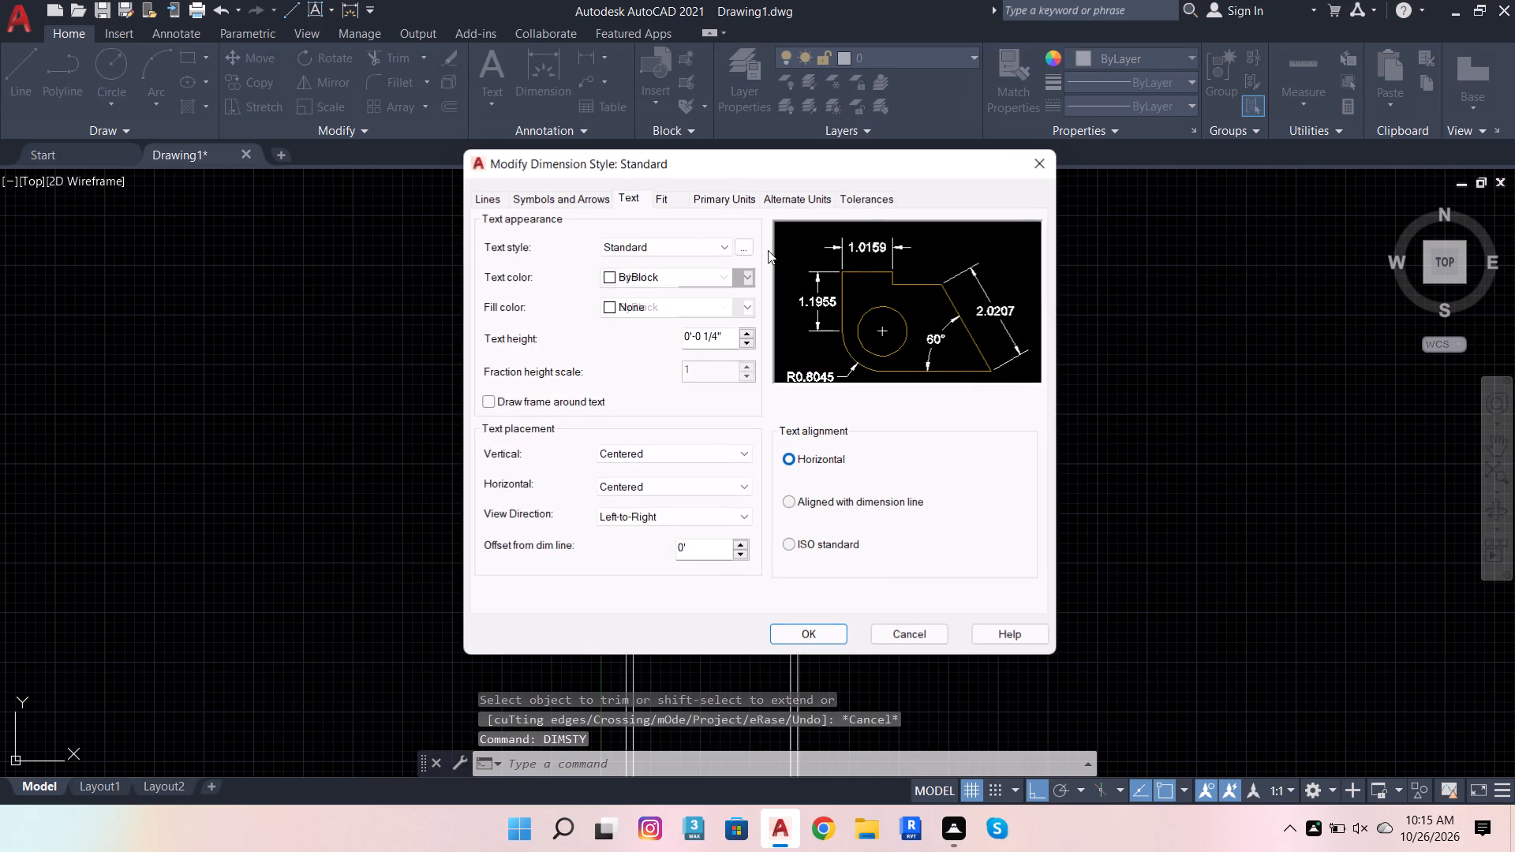
pyautogui.click(727, 193)
pyautogui.click(713, 238)
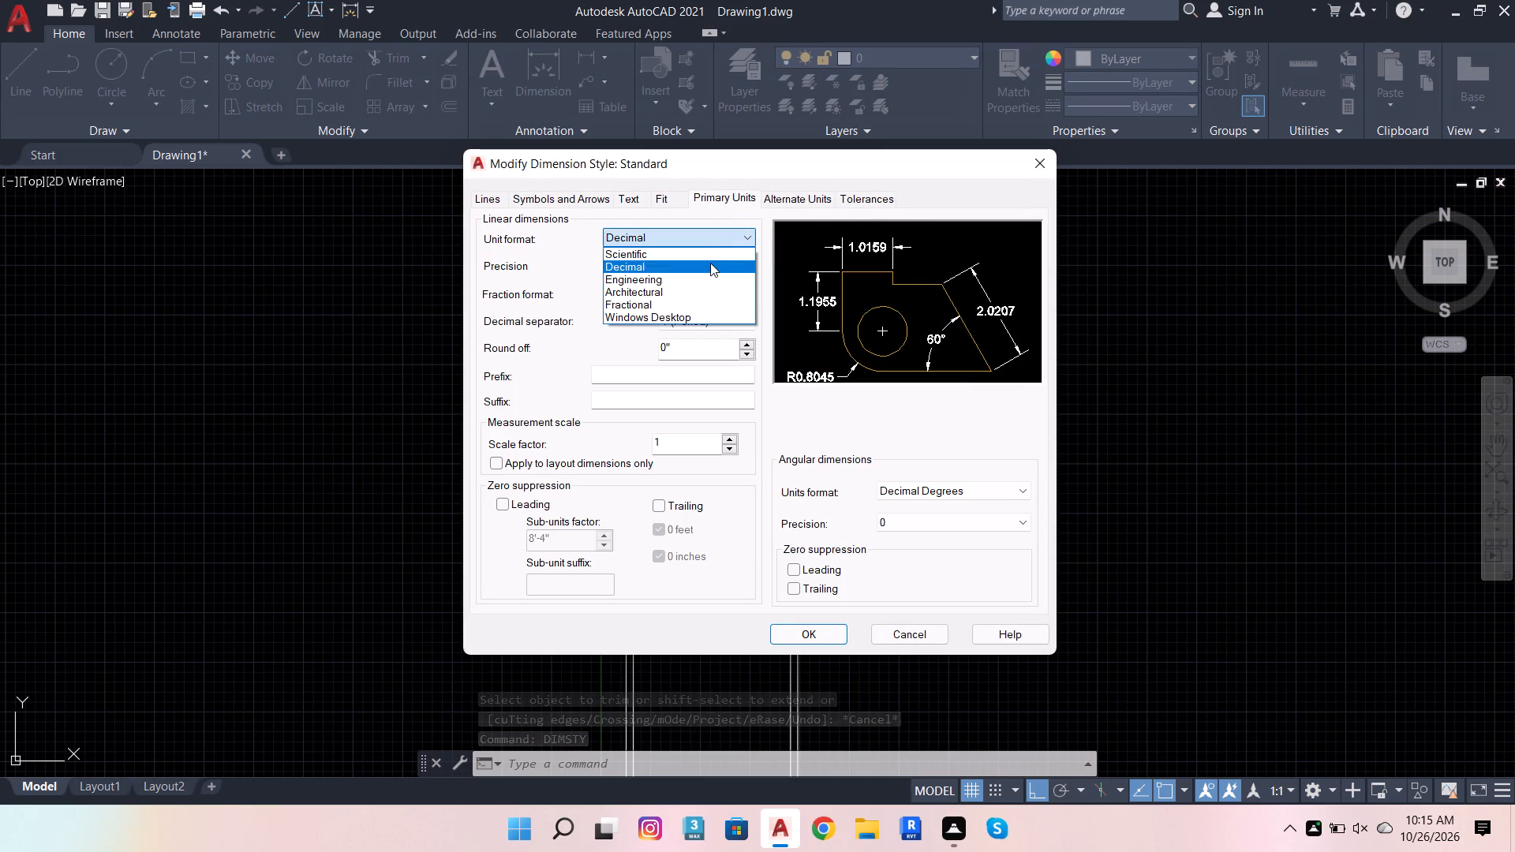
pyautogui.click(704, 291)
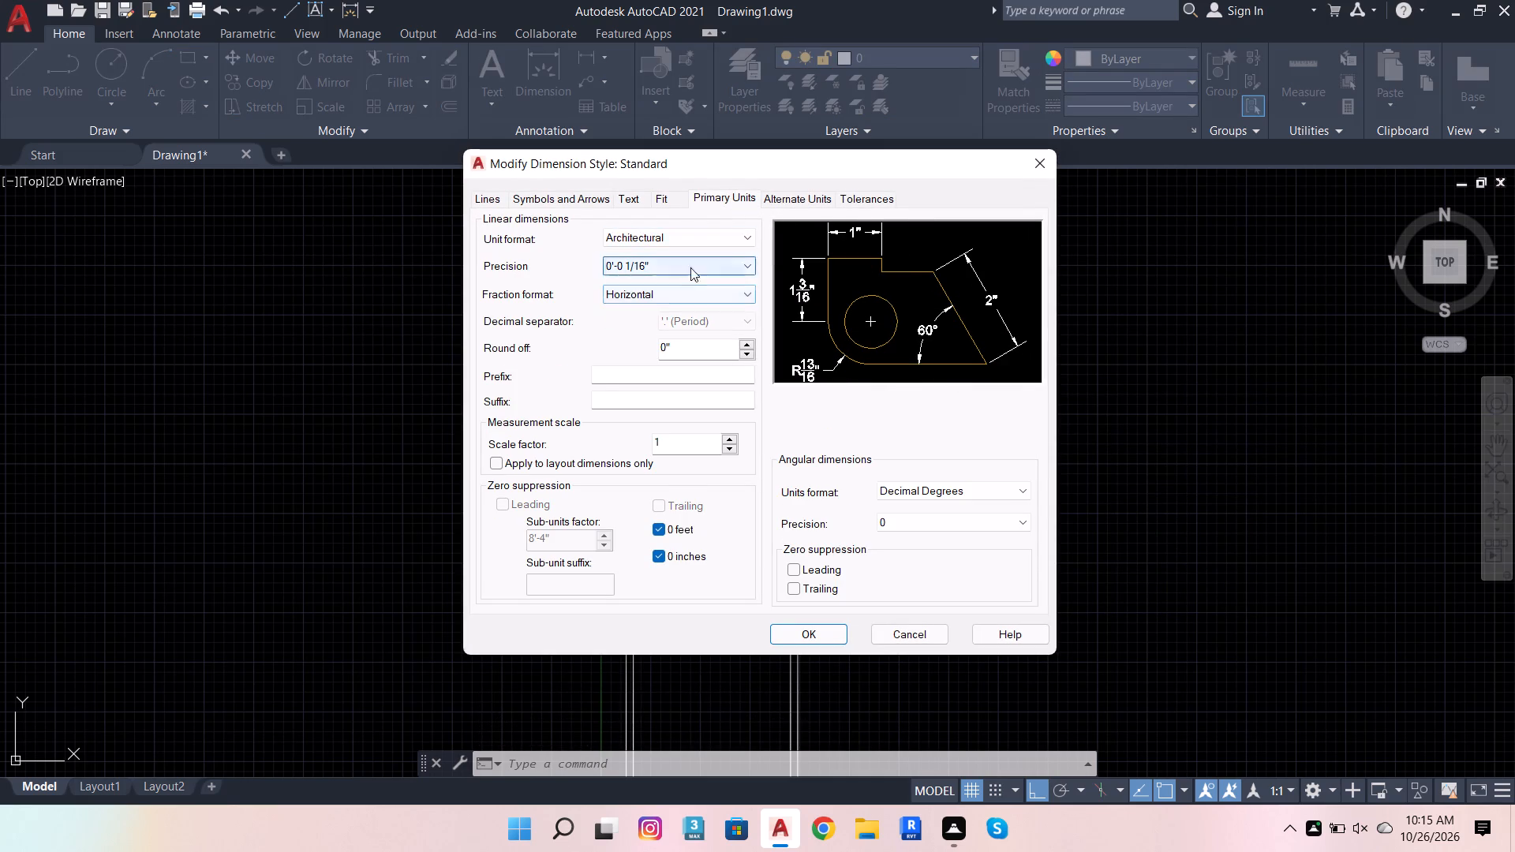
pyautogui.click(697, 263)
pyautogui.click(683, 285)
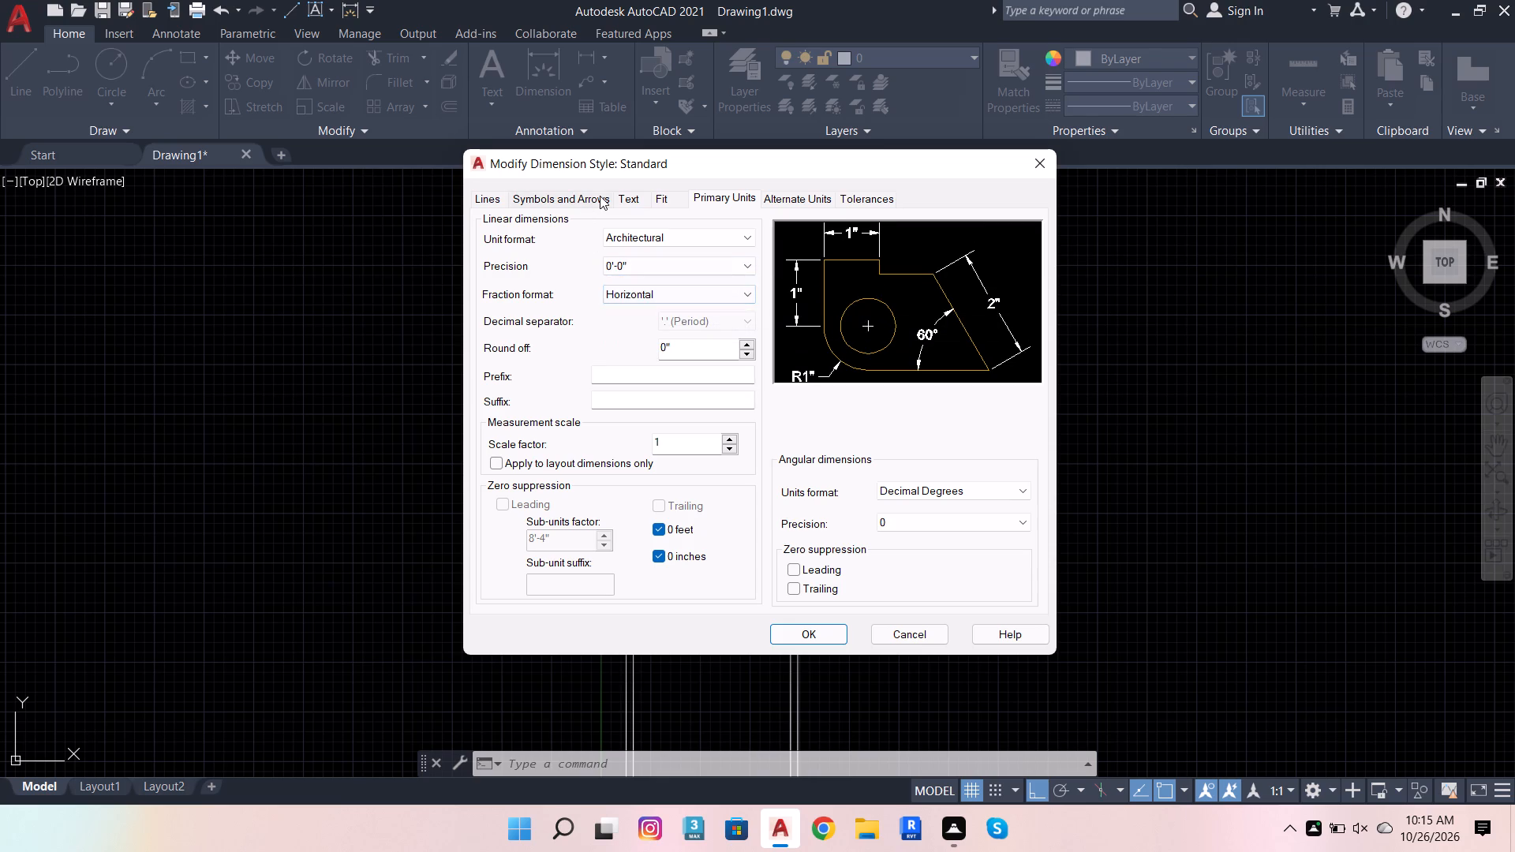
# Set the dimension style's text height to 6" and its arrow size to 2".
pyautogui.click(638, 193)
pyautogui.moveTo(734, 337); pyautogui.dragTo(641, 349)
pyautogui.press('6')
pyautogui.press('Return')
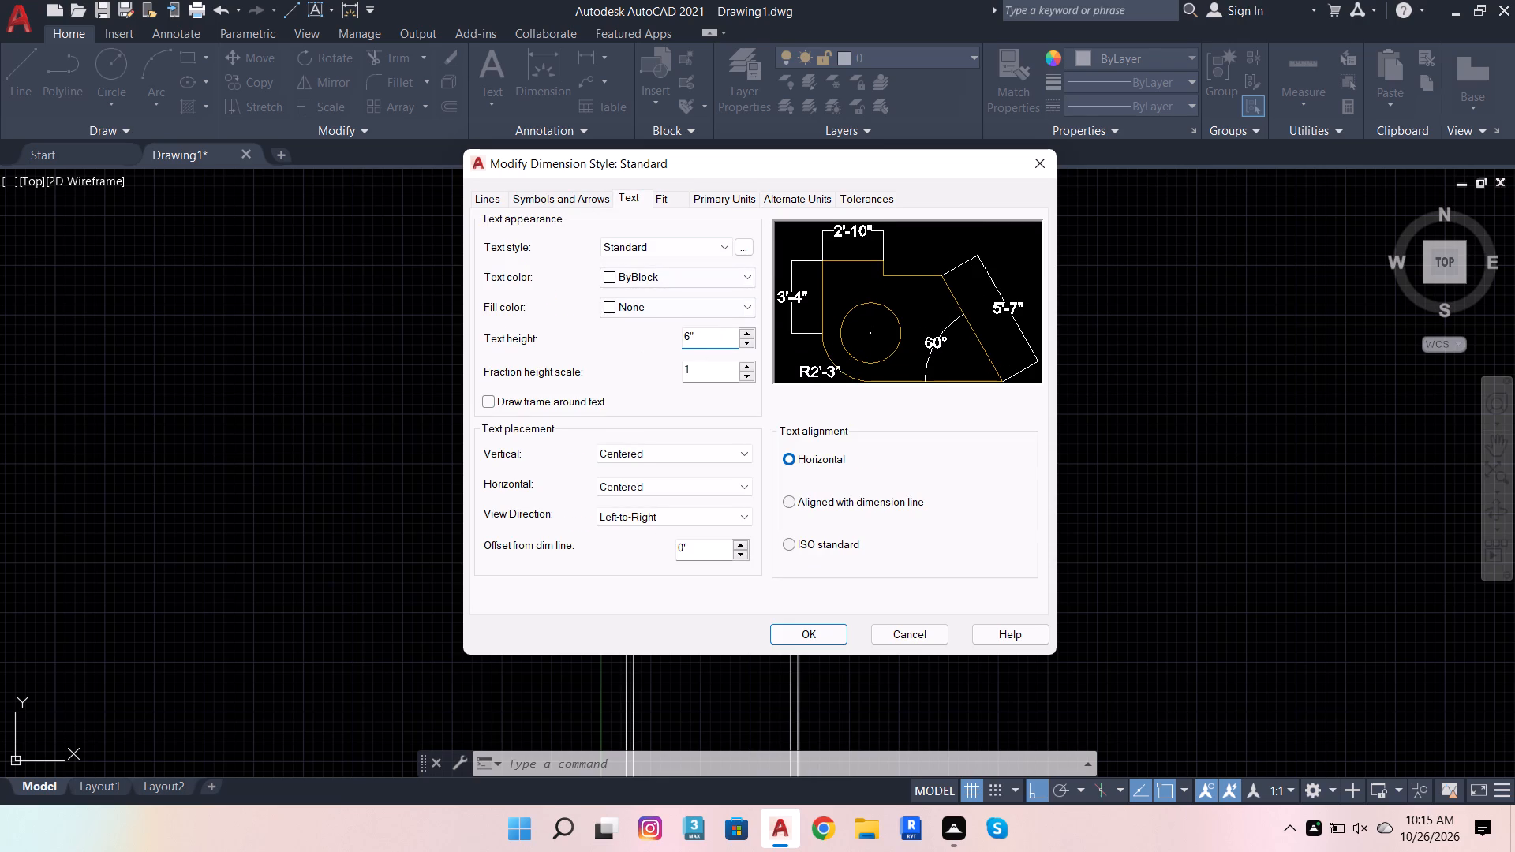
pyautogui.click(568, 192)
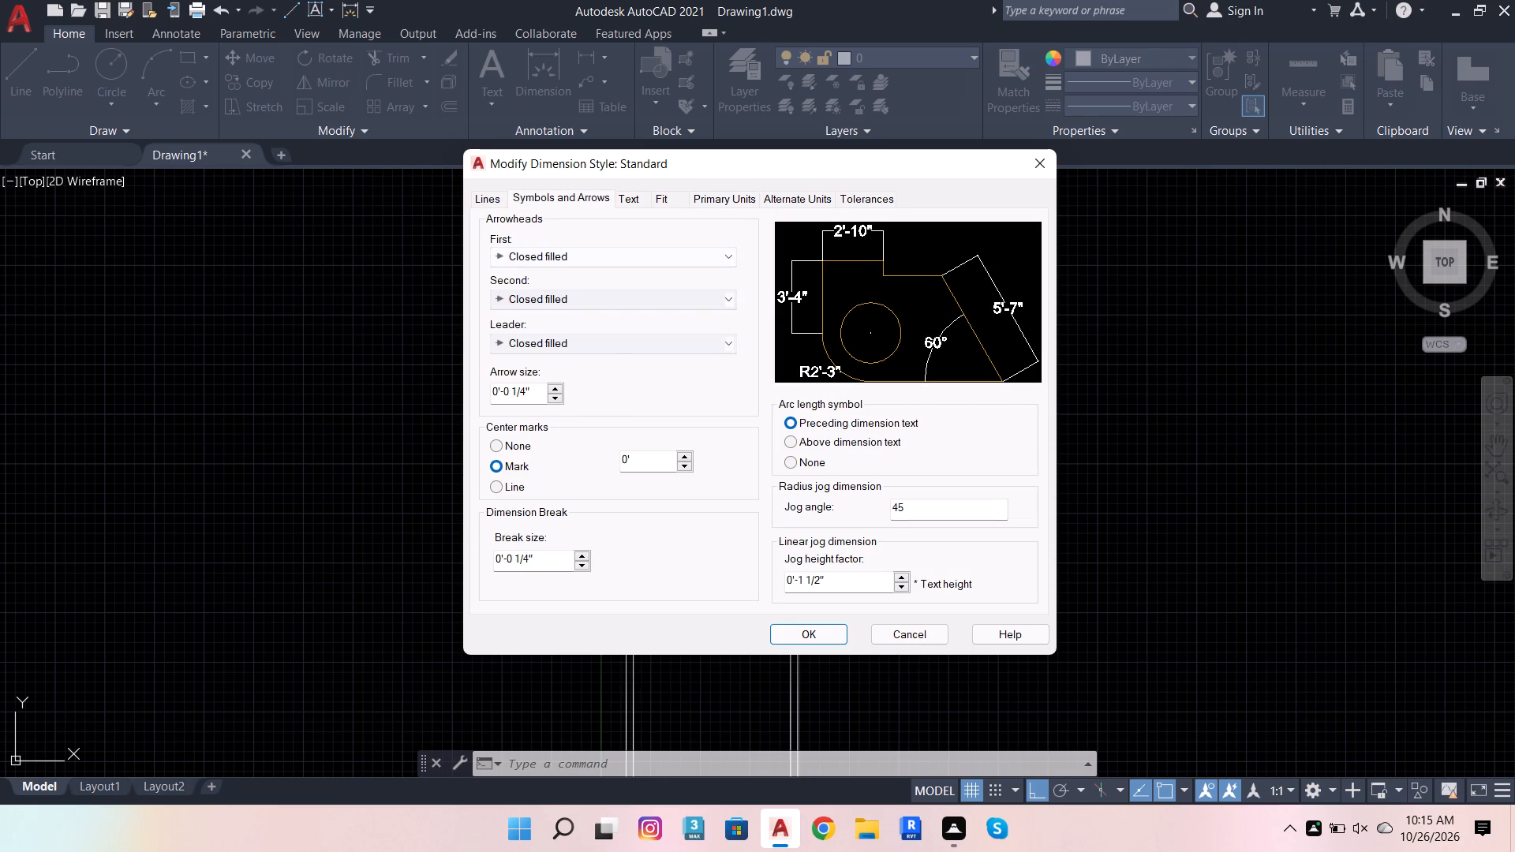
pyautogui.moveTo(539, 383); pyautogui.dragTo(430, 413)
pyautogui.moveTo(530, 389); pyautogui.dragTo(447, 400)
pyautogui.press('2')
pyautogui.press('Return')
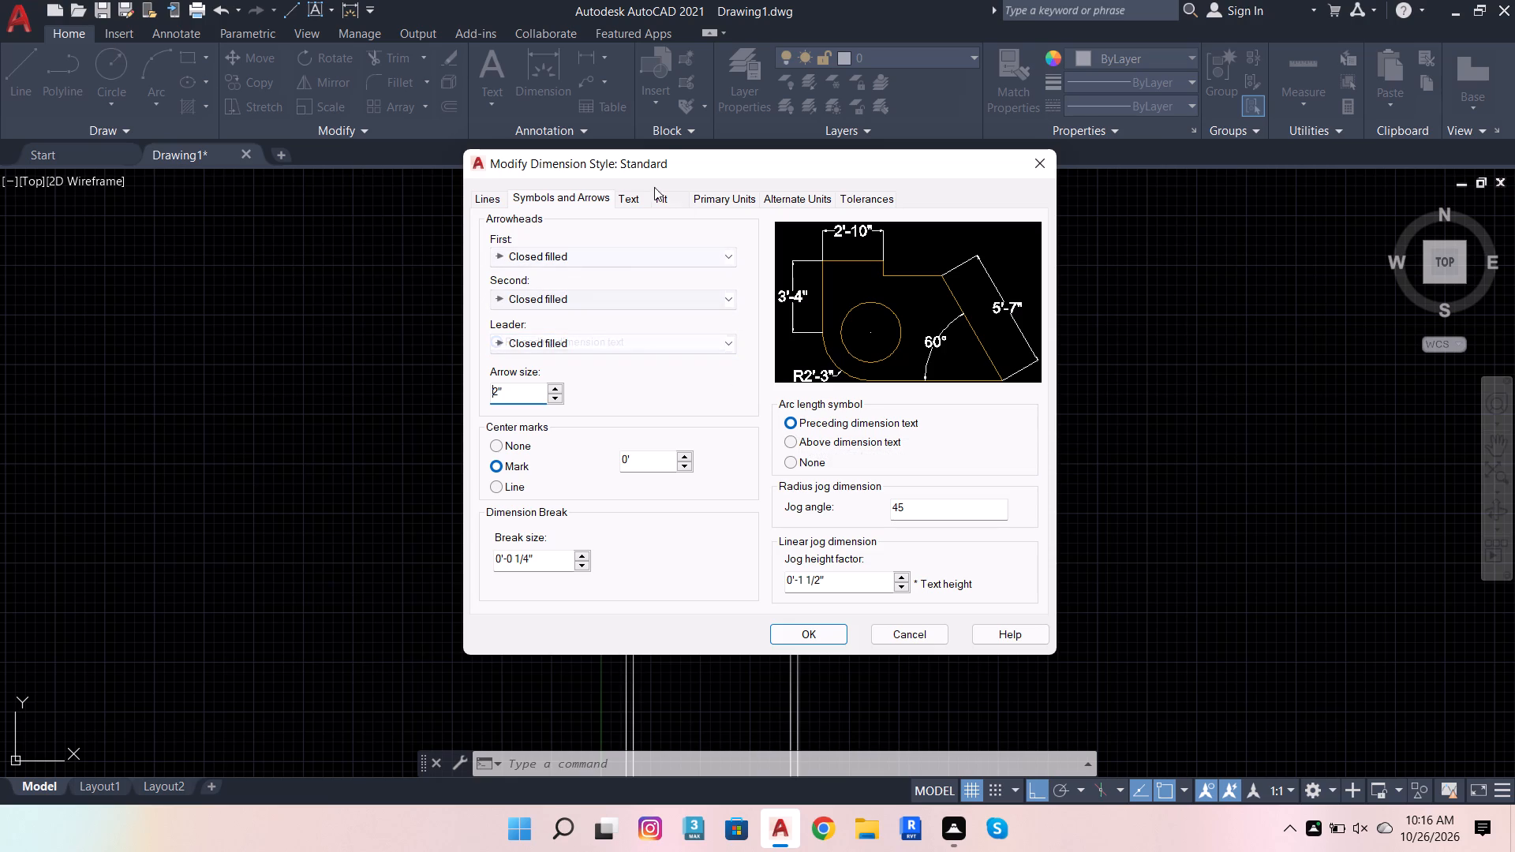
# Align the dimension text with the dimension line, apply the style changes and set the Standard style current.
pyautogui.click(626, 197)
pyautogui.click(789, 506)
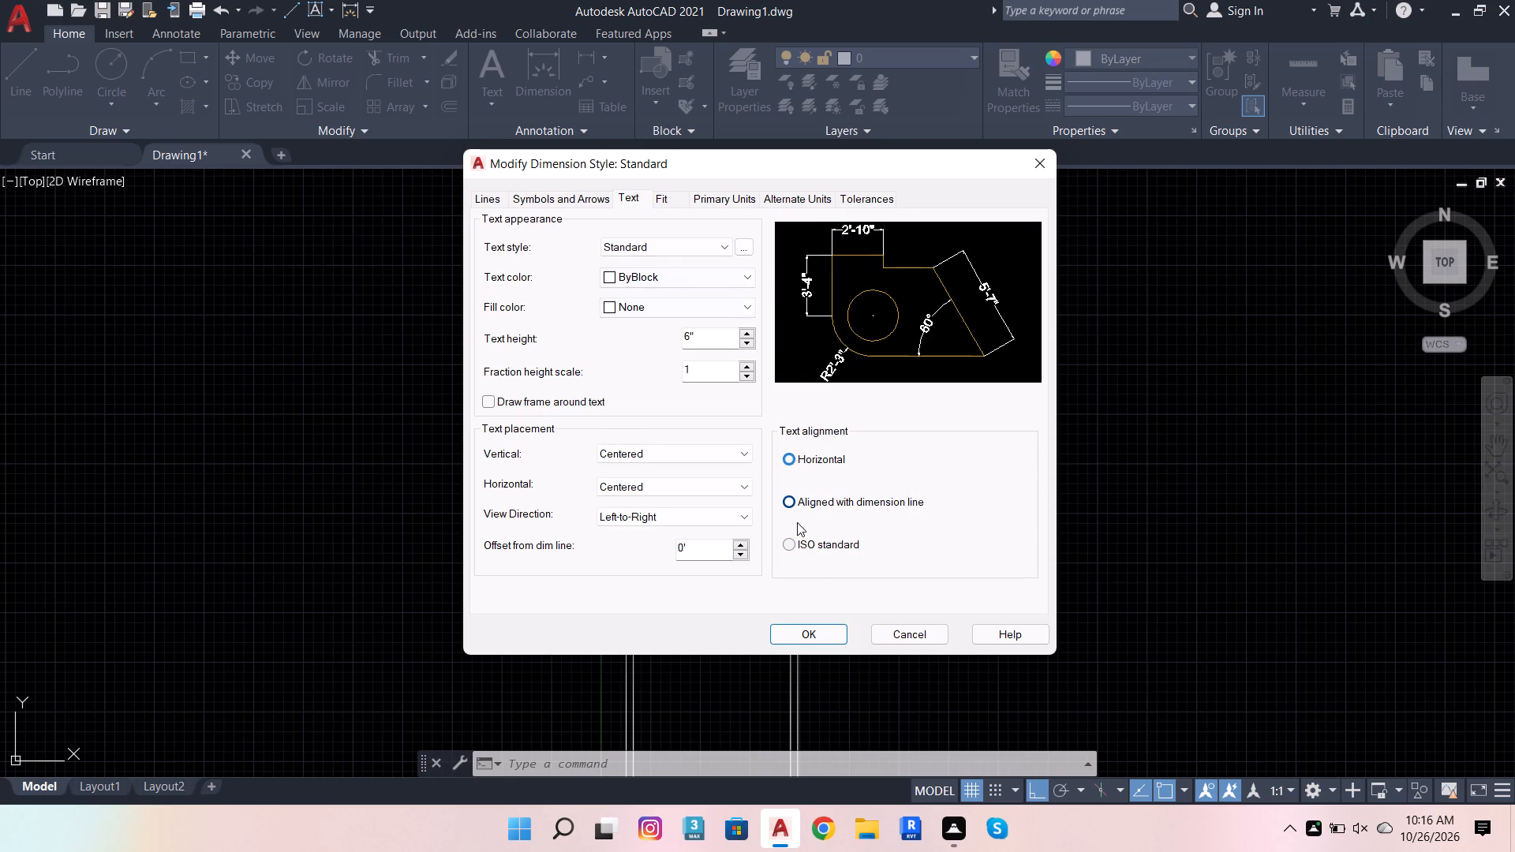
pyautogui.click(821, 633)
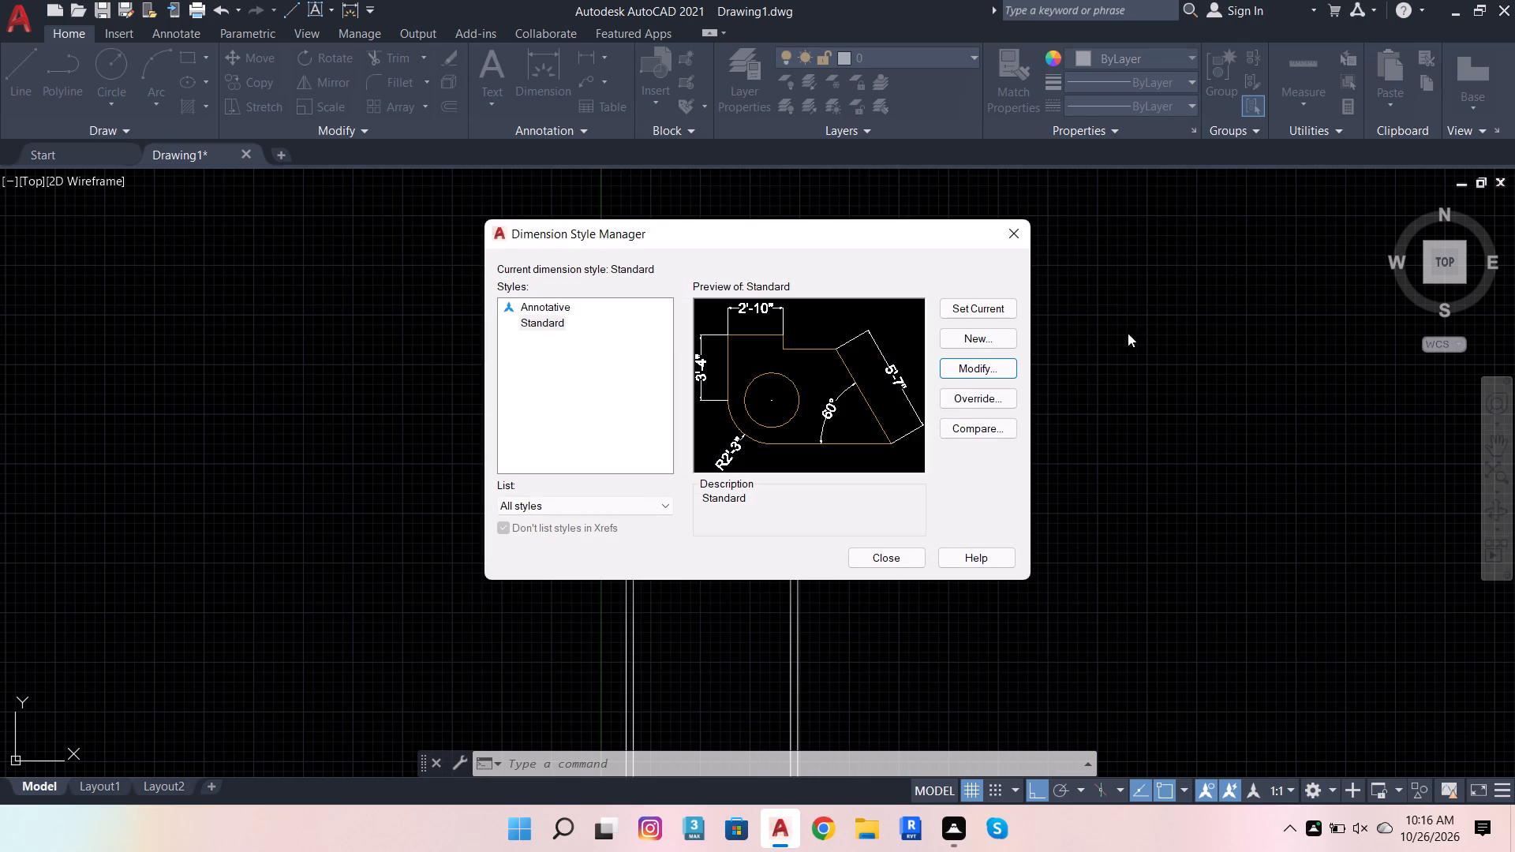
pyautogui.click(991, 310)
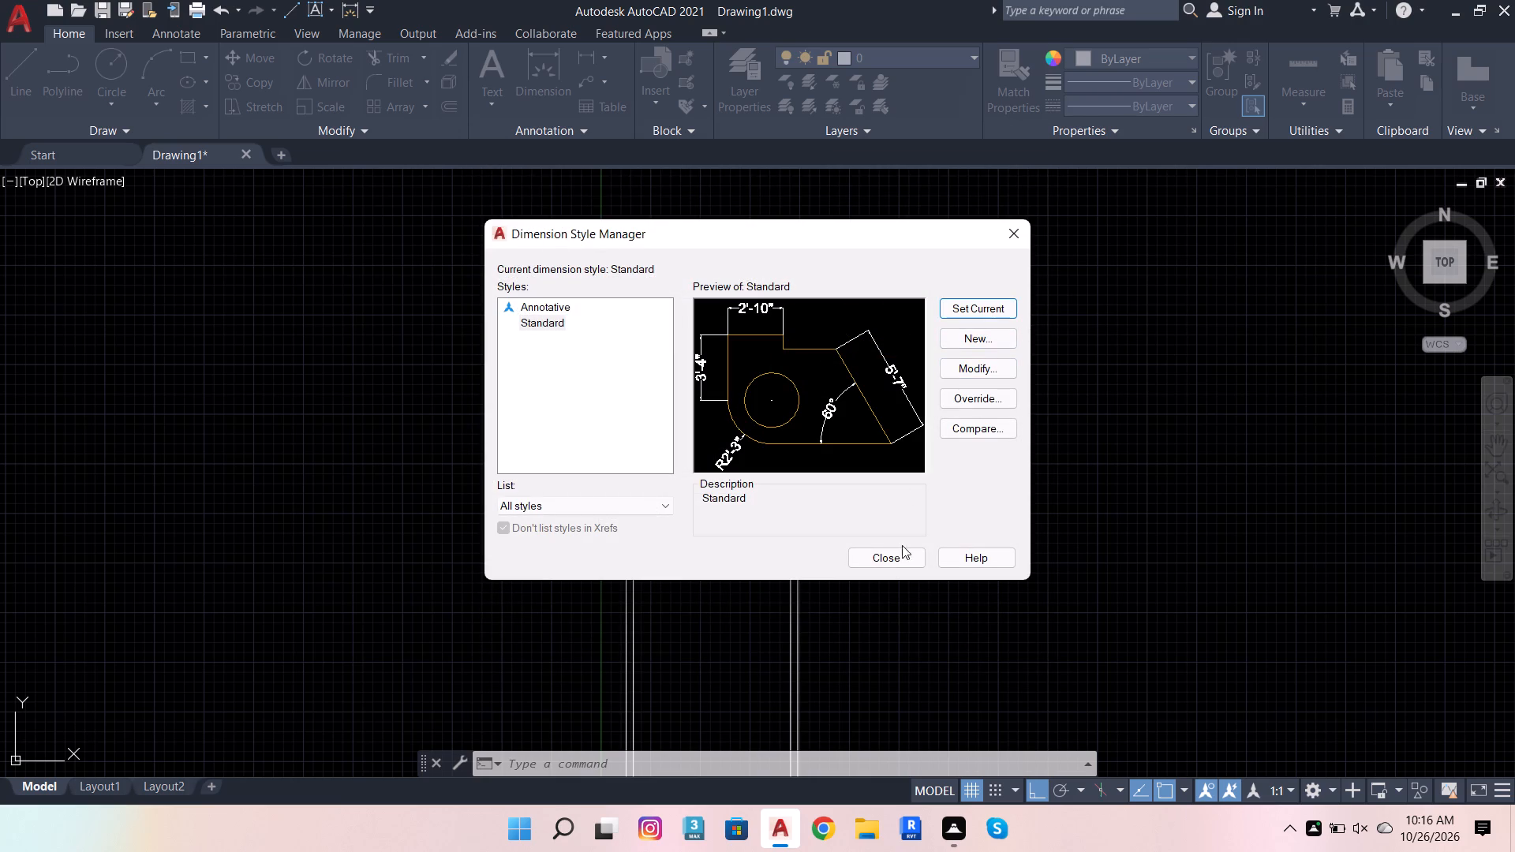
pyautogui.click(895, 562)
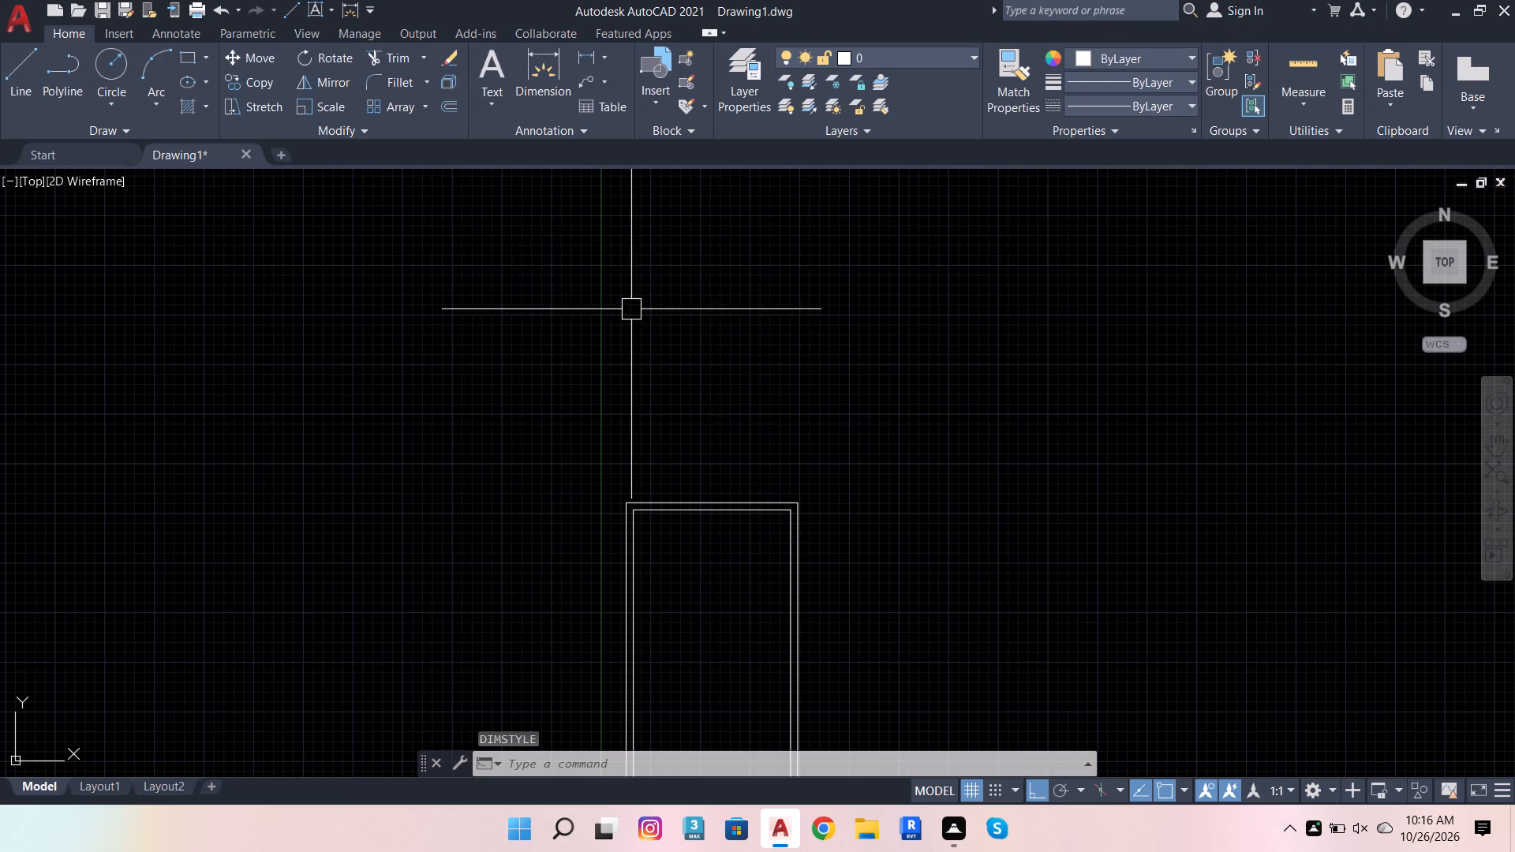
# Use the DIM command to dimension the outer top wall line, placing the dimension just above it.
pyautogui.press('d')
pyautogui.press('i')
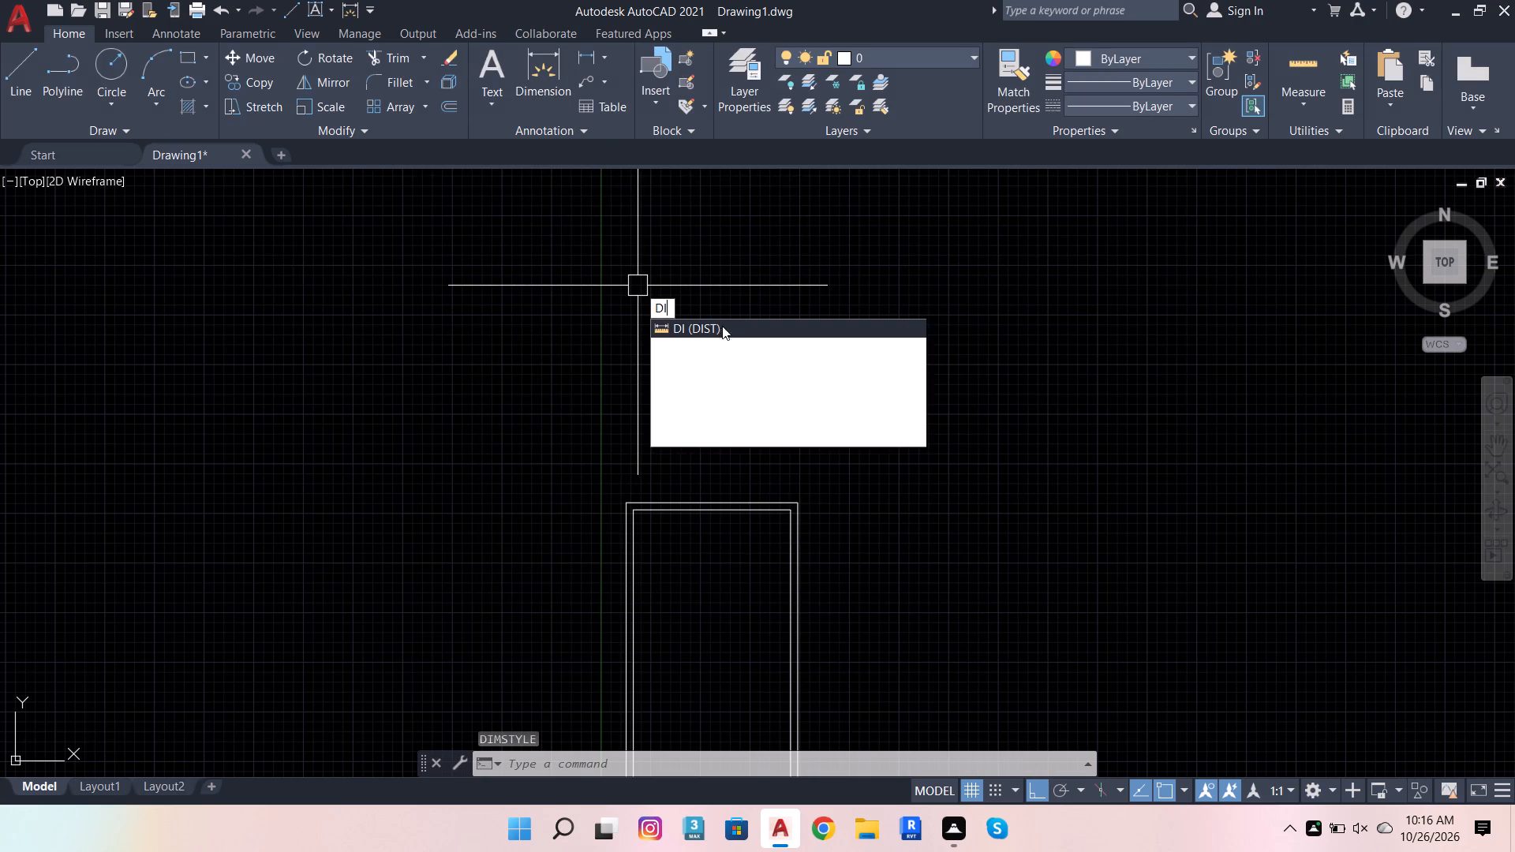
pyautogui.click(724, 339)
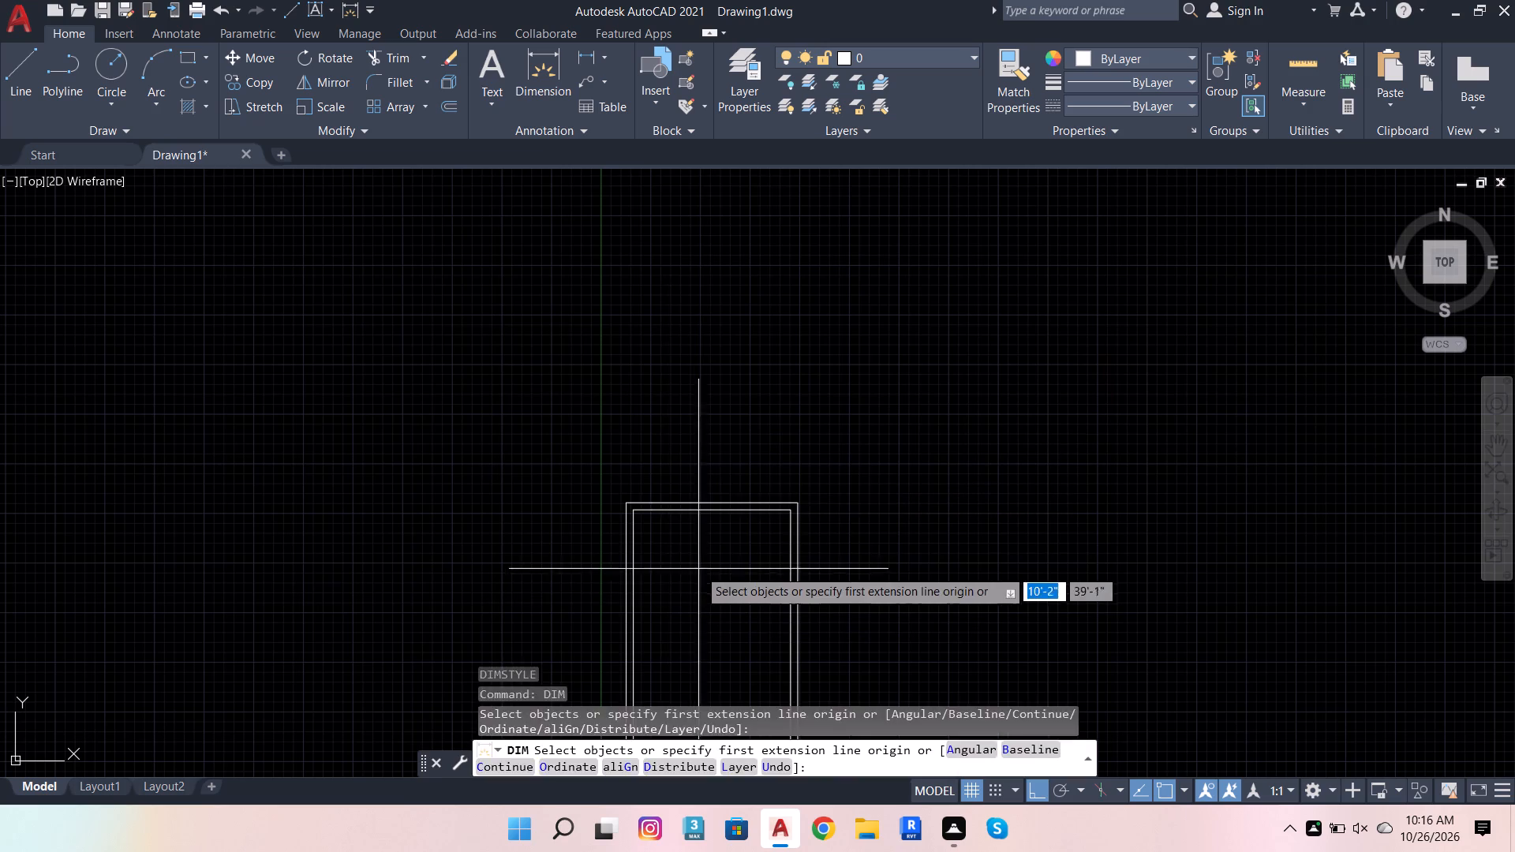
pyautogui.scroll(3, 709, 497)
pyautogui.click(709, 514)
pyautogui.click(686, 452)
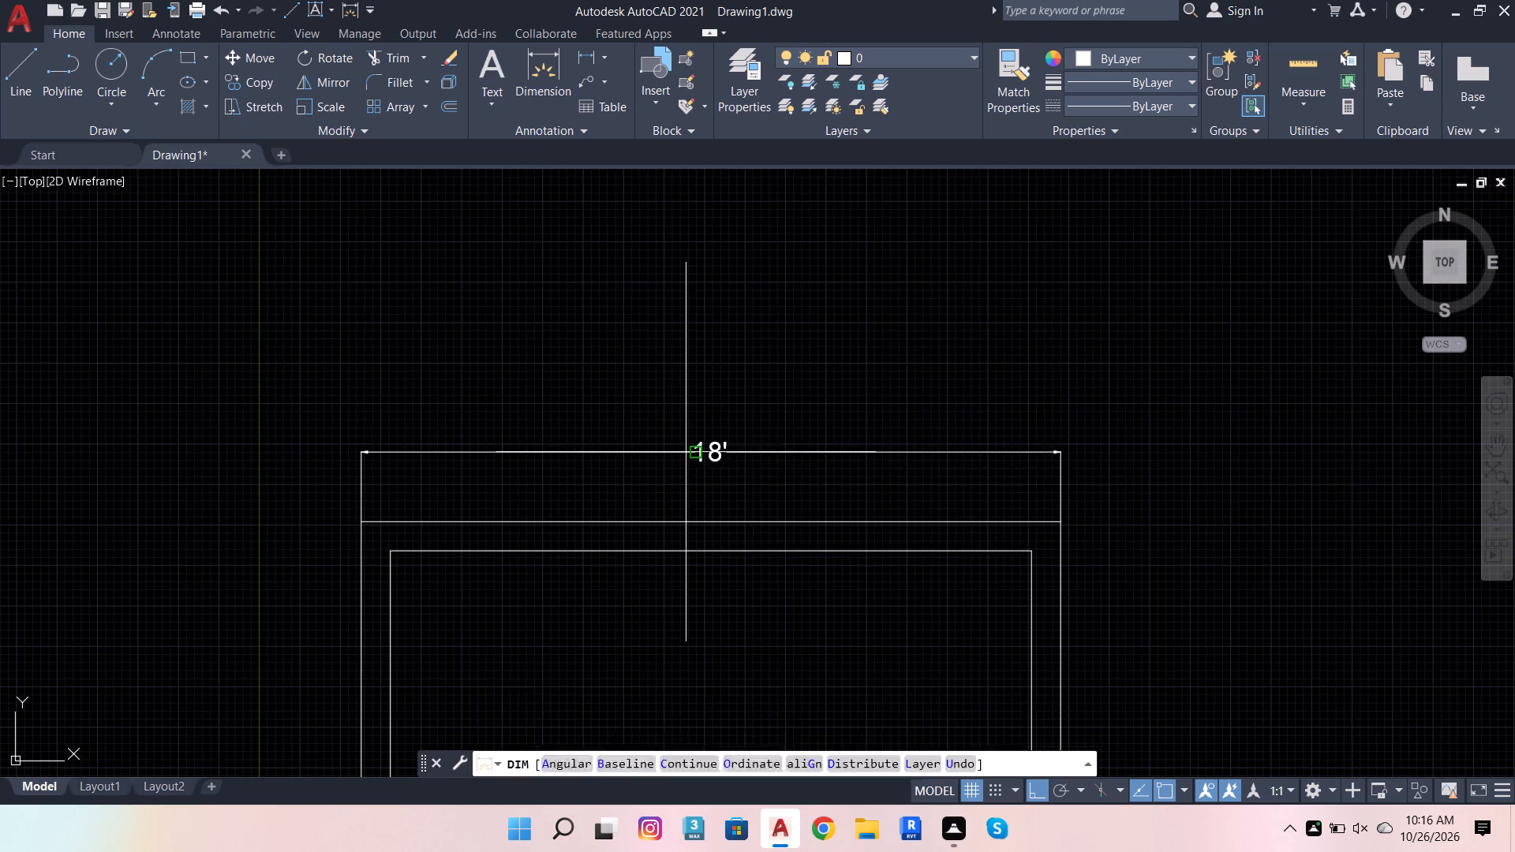
# Dimension the outer right wall line along its full length, placing the dimension just outside the building.
pyautogui.scroll(-3, 663, 388)
pyautogui.scroll(2, 781, 490)
pyautogui.click(728, 454)
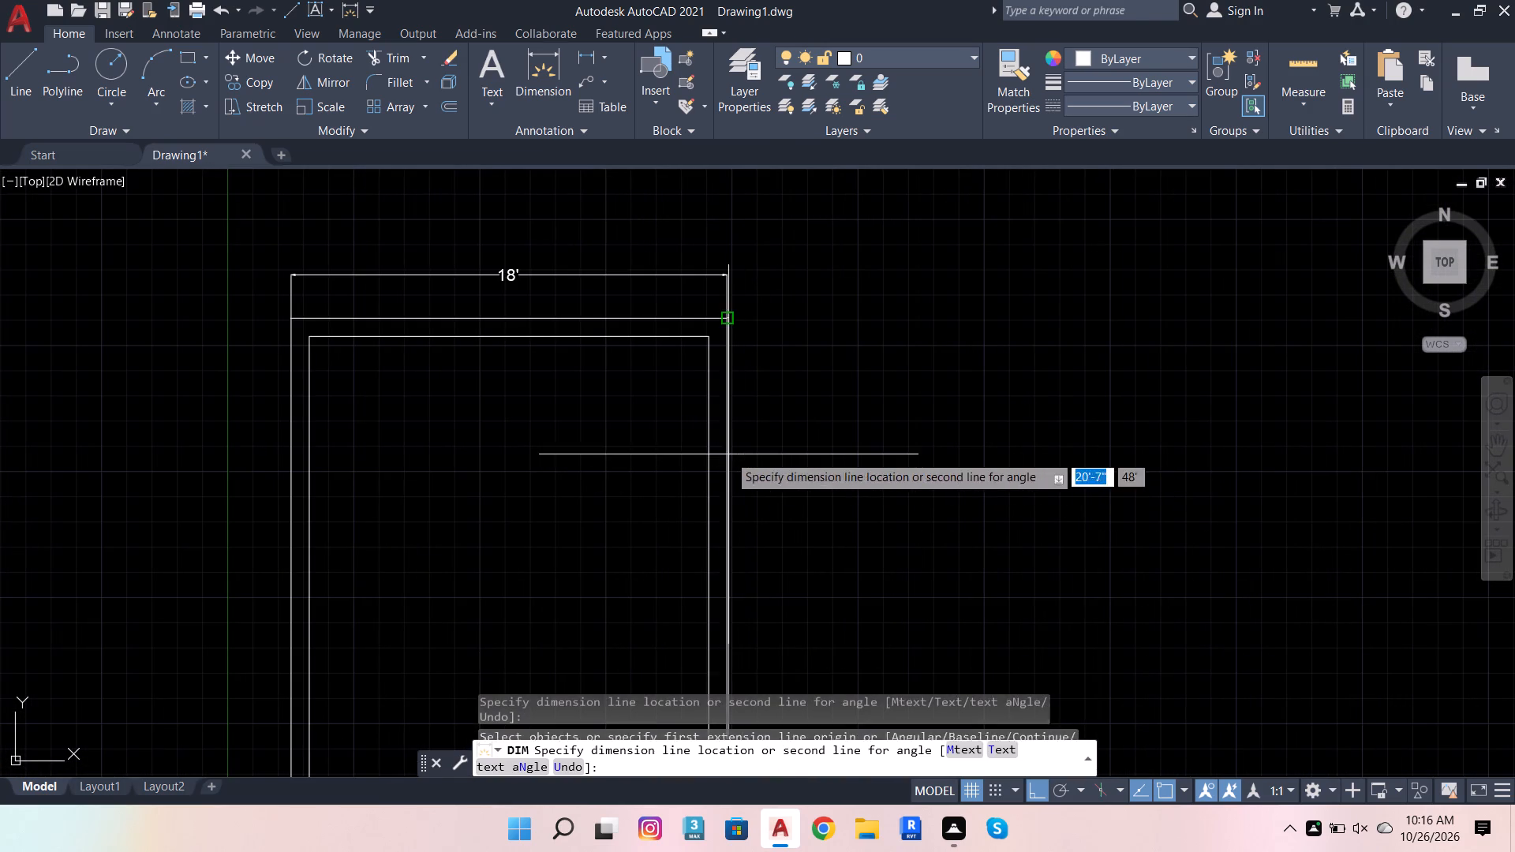
pyautogui.click(816, 458)
pyautogui.scroll(-3, 847, 350)
pyautogui.scroll(3, 848, 499)
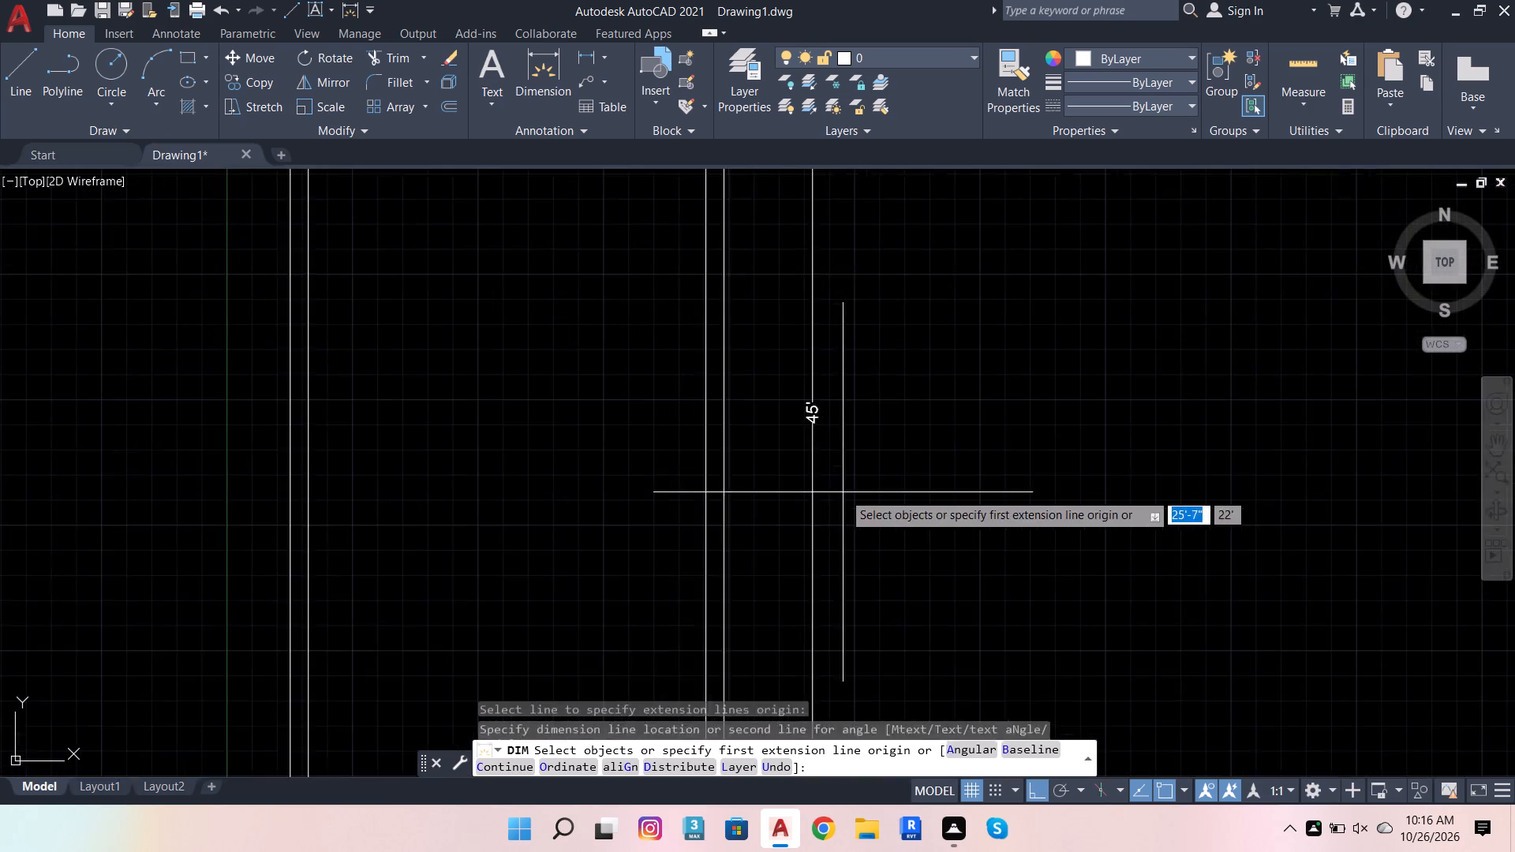
pyautogui.scroll(1, 842, 490)
pyautogui.scroll(-5, 858, 384)
pyautogui.scroll(5, 922, 308)
pyautogui.press('Escape')
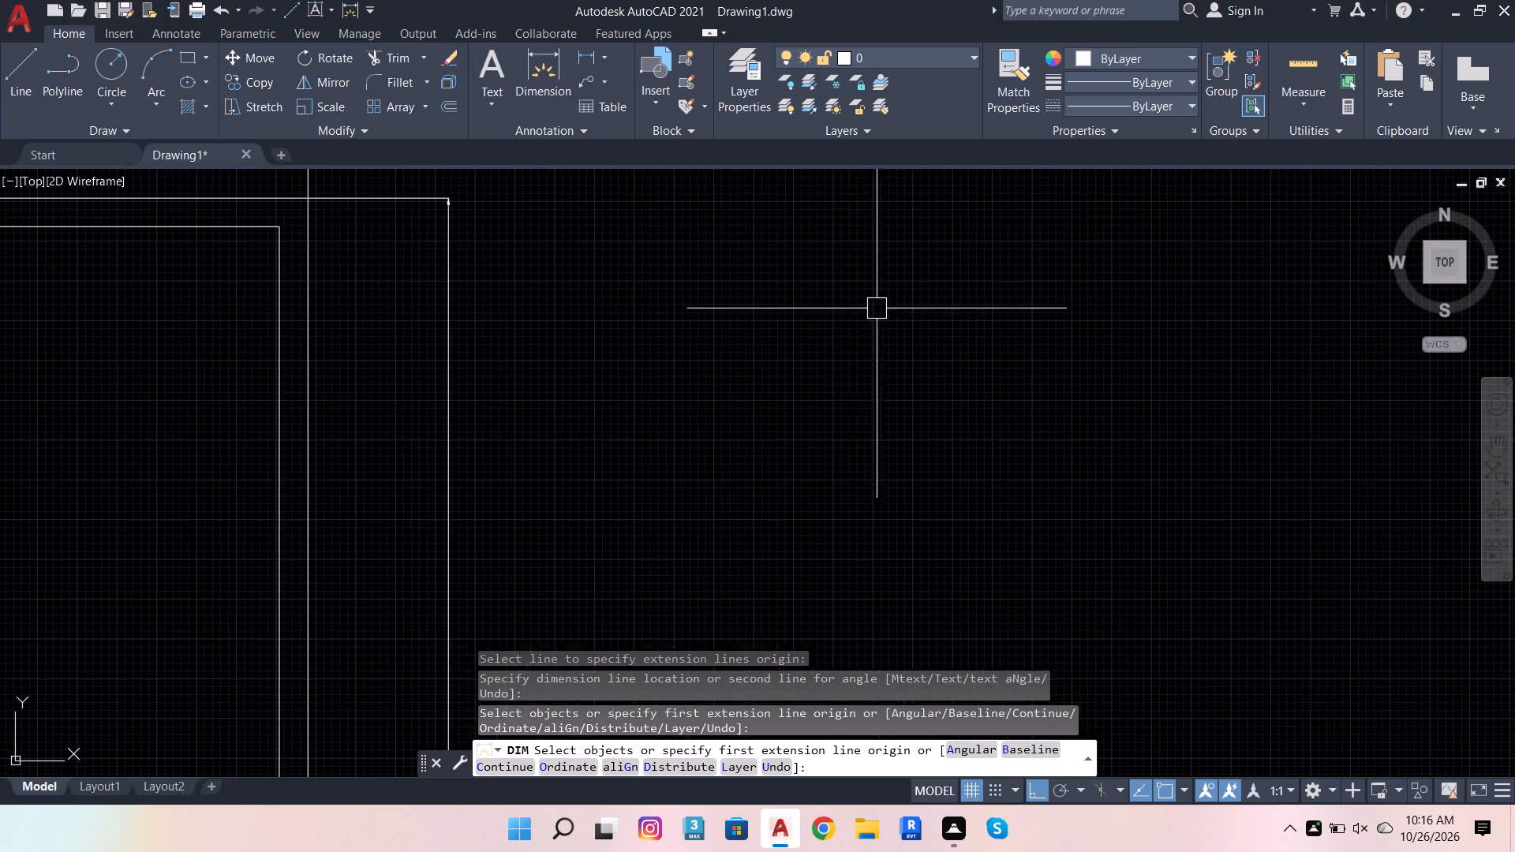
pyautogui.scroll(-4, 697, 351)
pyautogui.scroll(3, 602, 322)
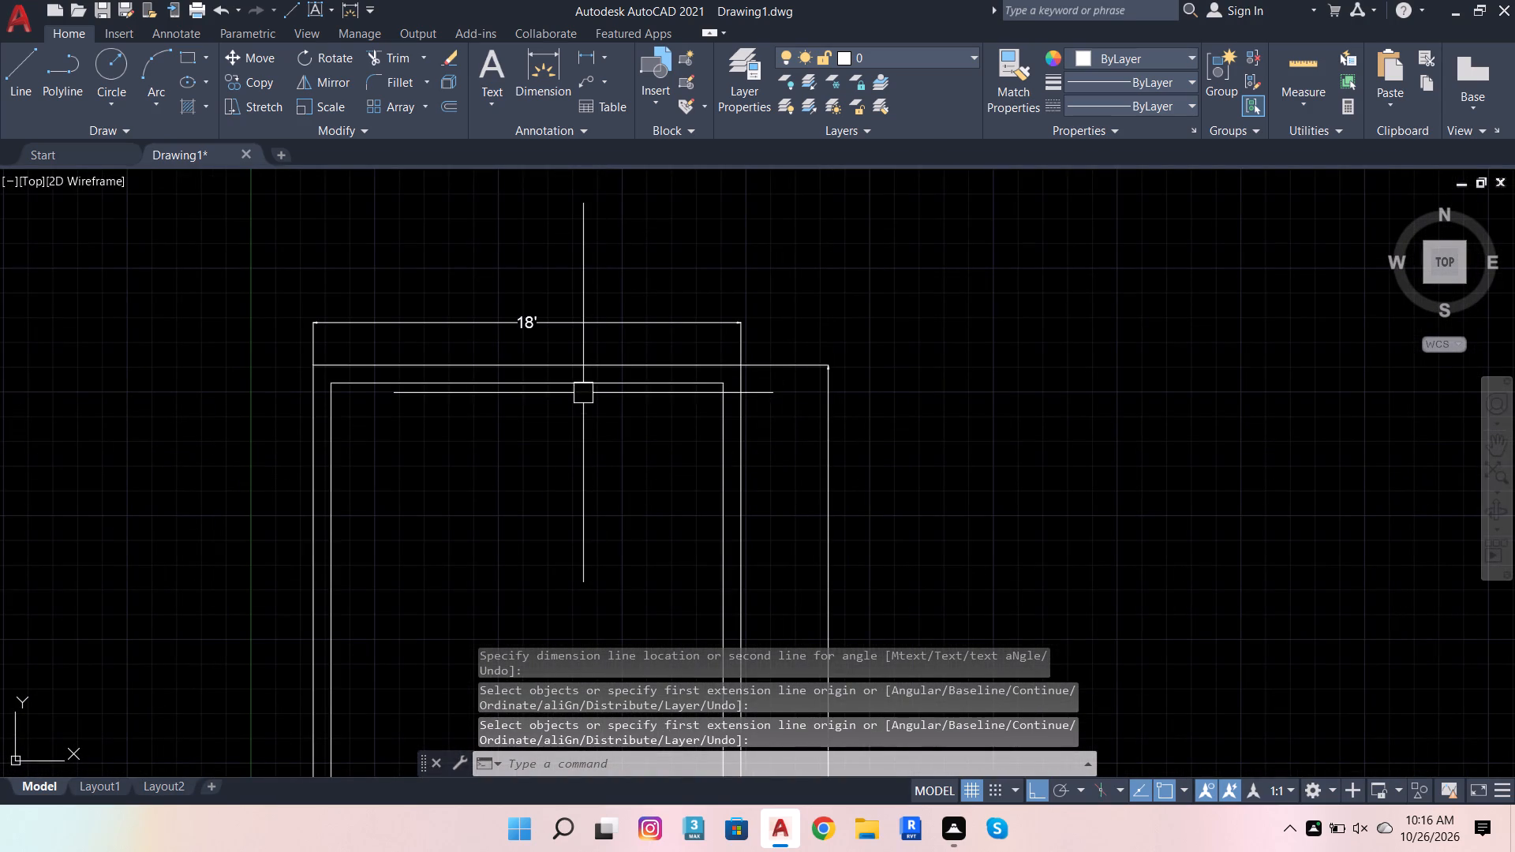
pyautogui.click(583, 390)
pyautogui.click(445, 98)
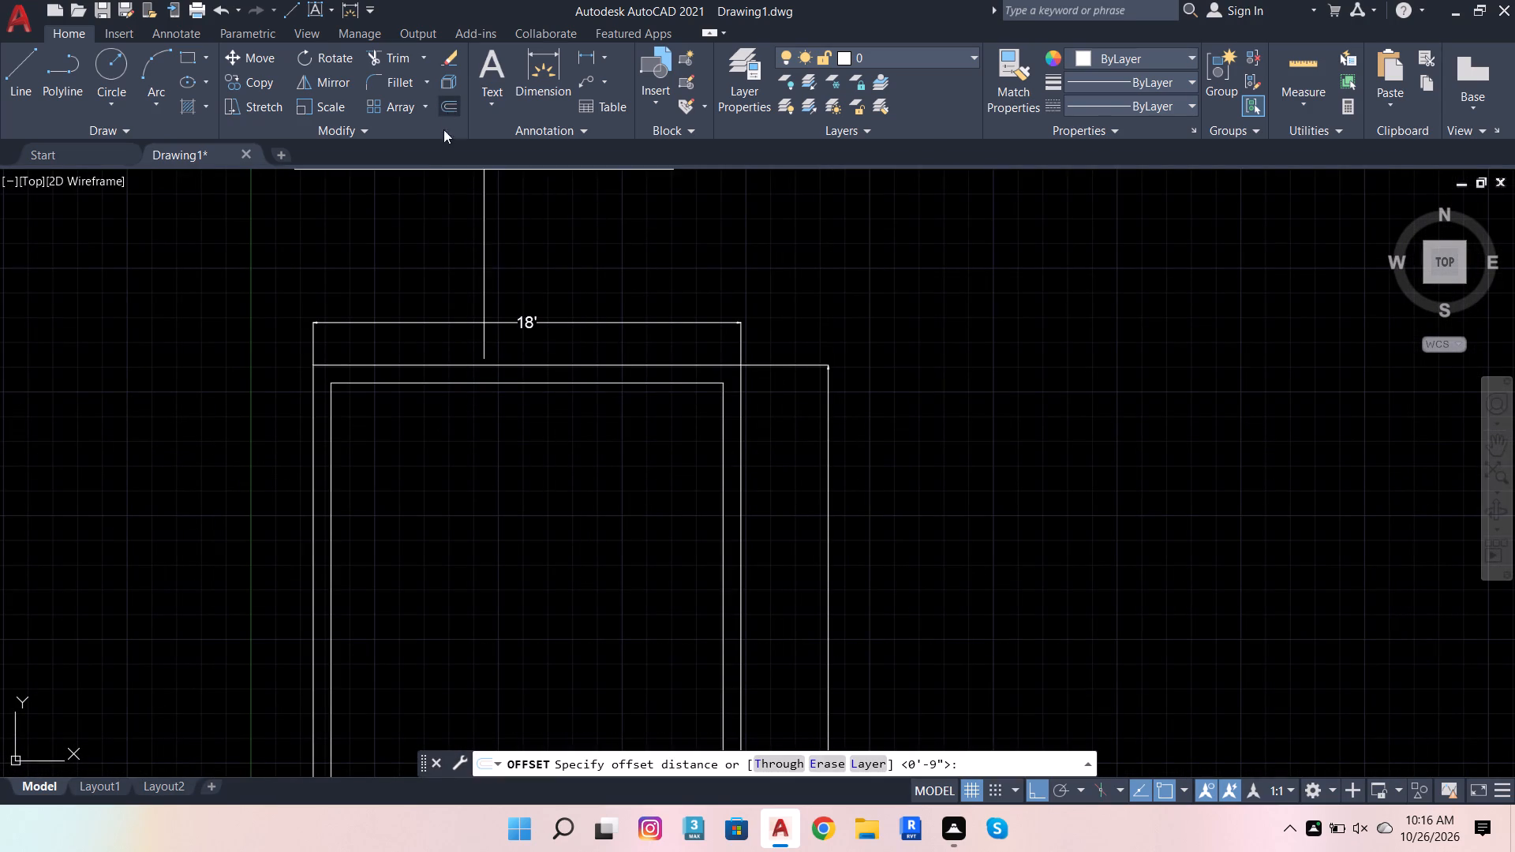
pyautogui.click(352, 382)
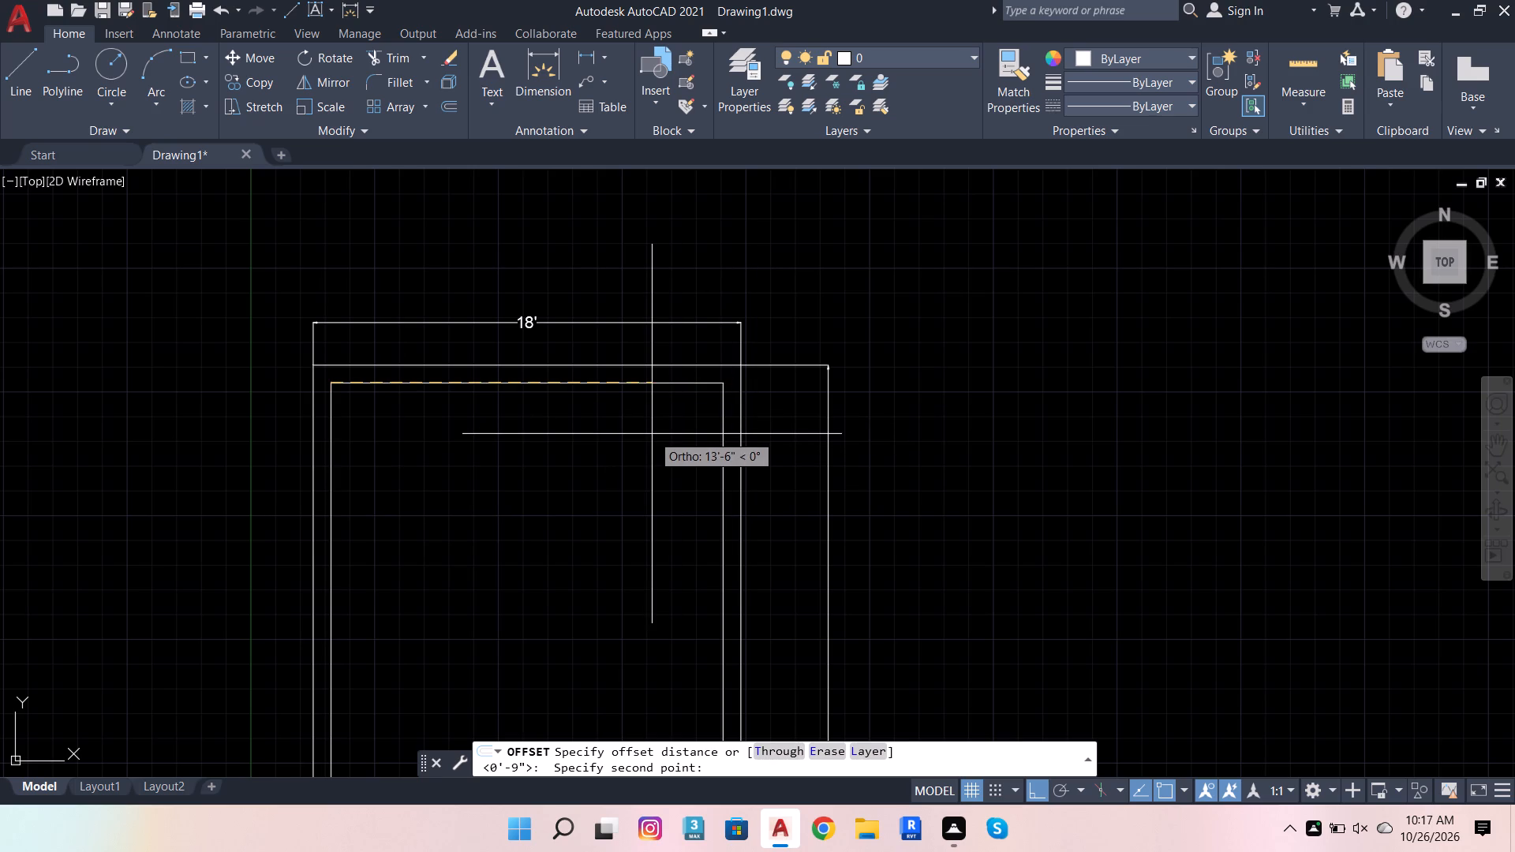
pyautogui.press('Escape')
# Offset the inner right wall line 6'2" toward the inside of the plan.
pyautogui.press('space')
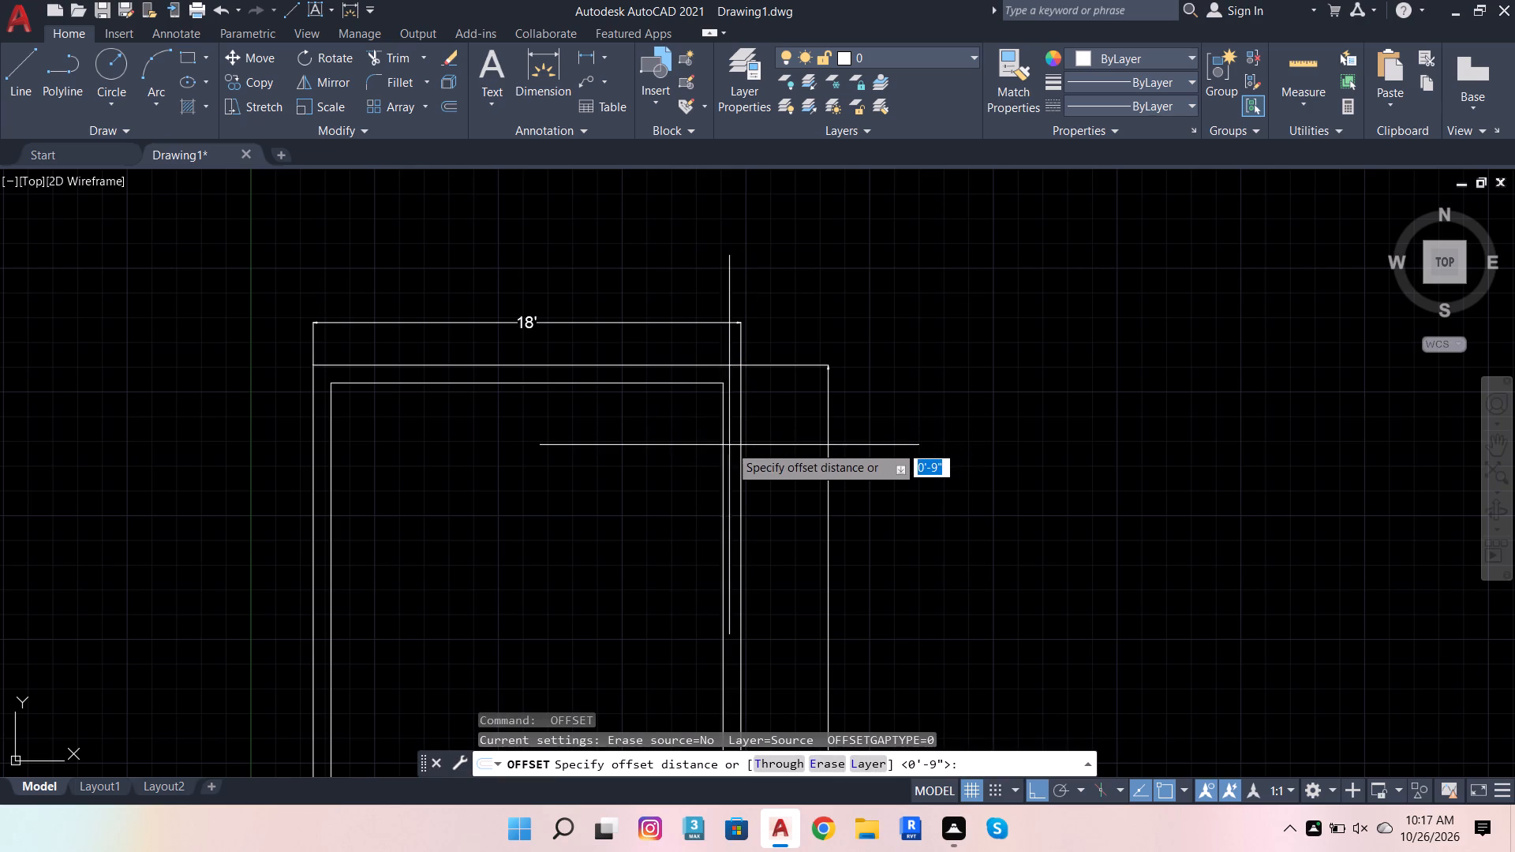
pyautogui.click(728, 387)
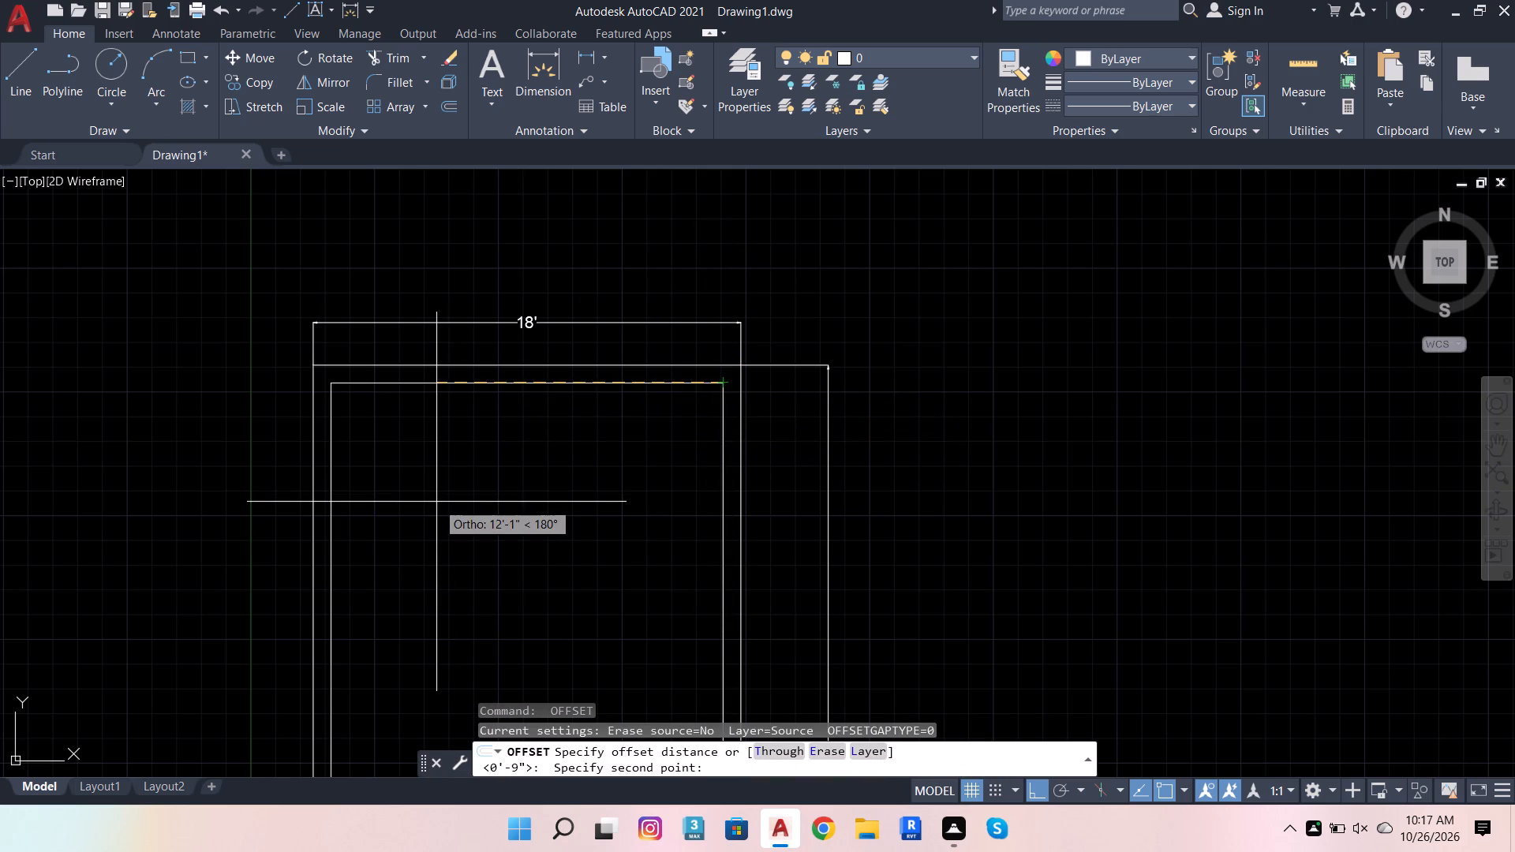
pyautogui.write("6'2")
pyautogui.press('Return')
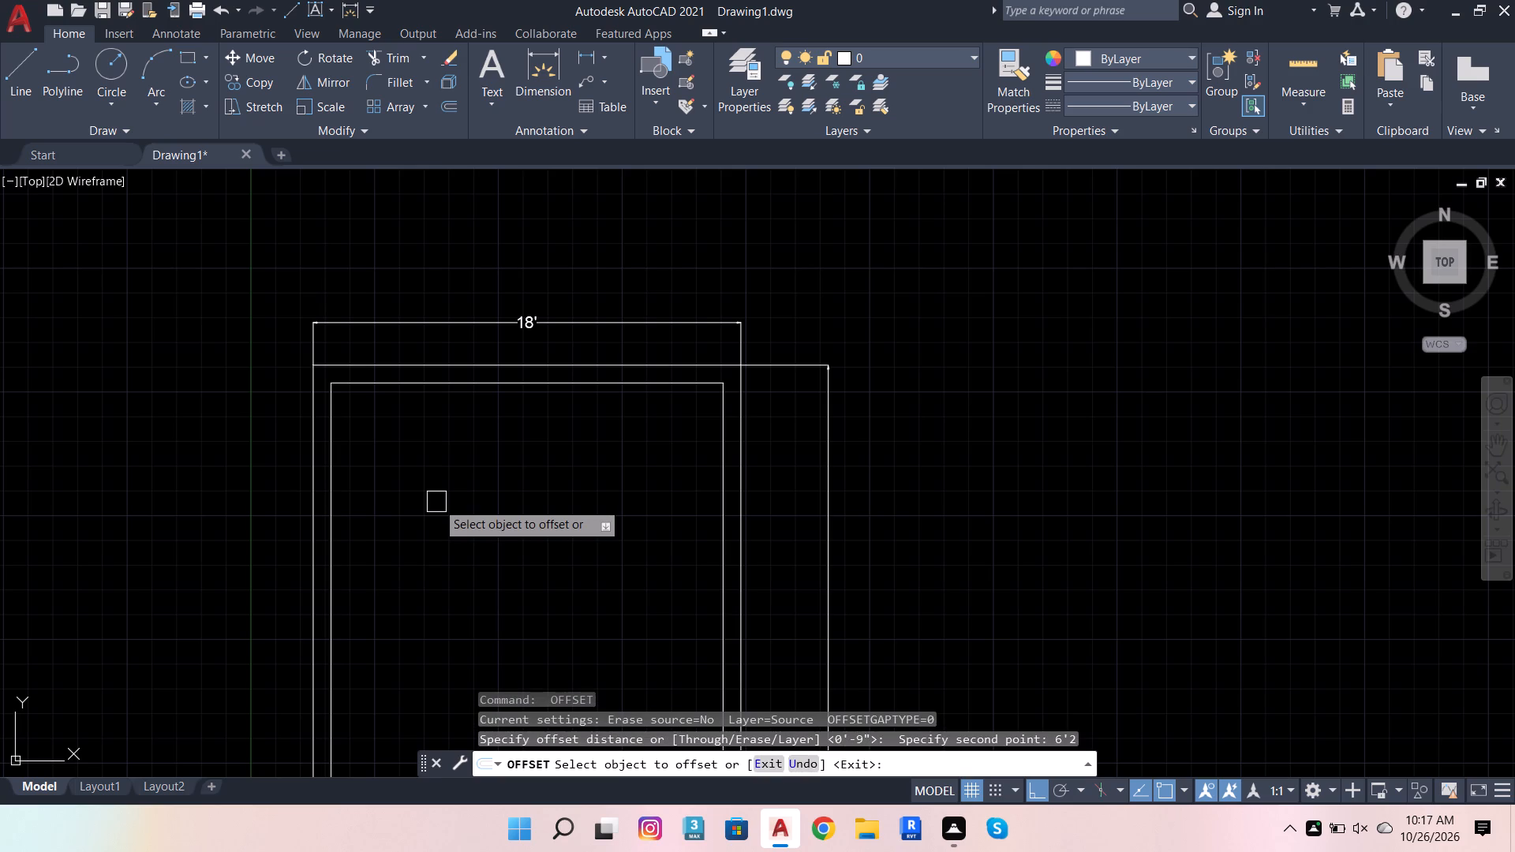
pyautogui.click(717, 467)
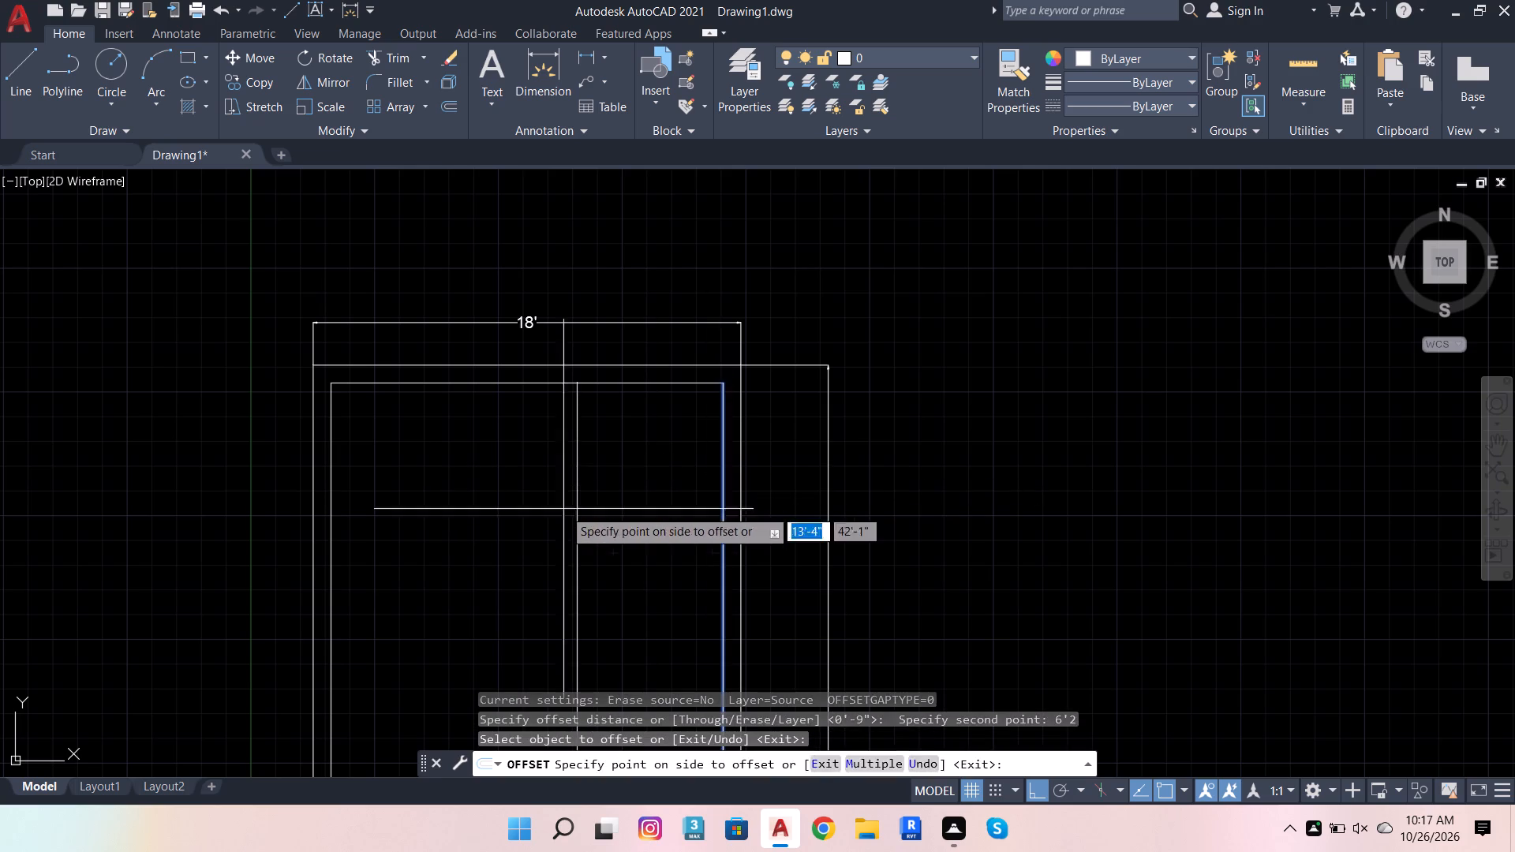
pyautogui.click(563, 509)
# Offset the new vertical line 4.5" to the left to form a lengthwise partition wall.
pyautogui.click(451, 100)
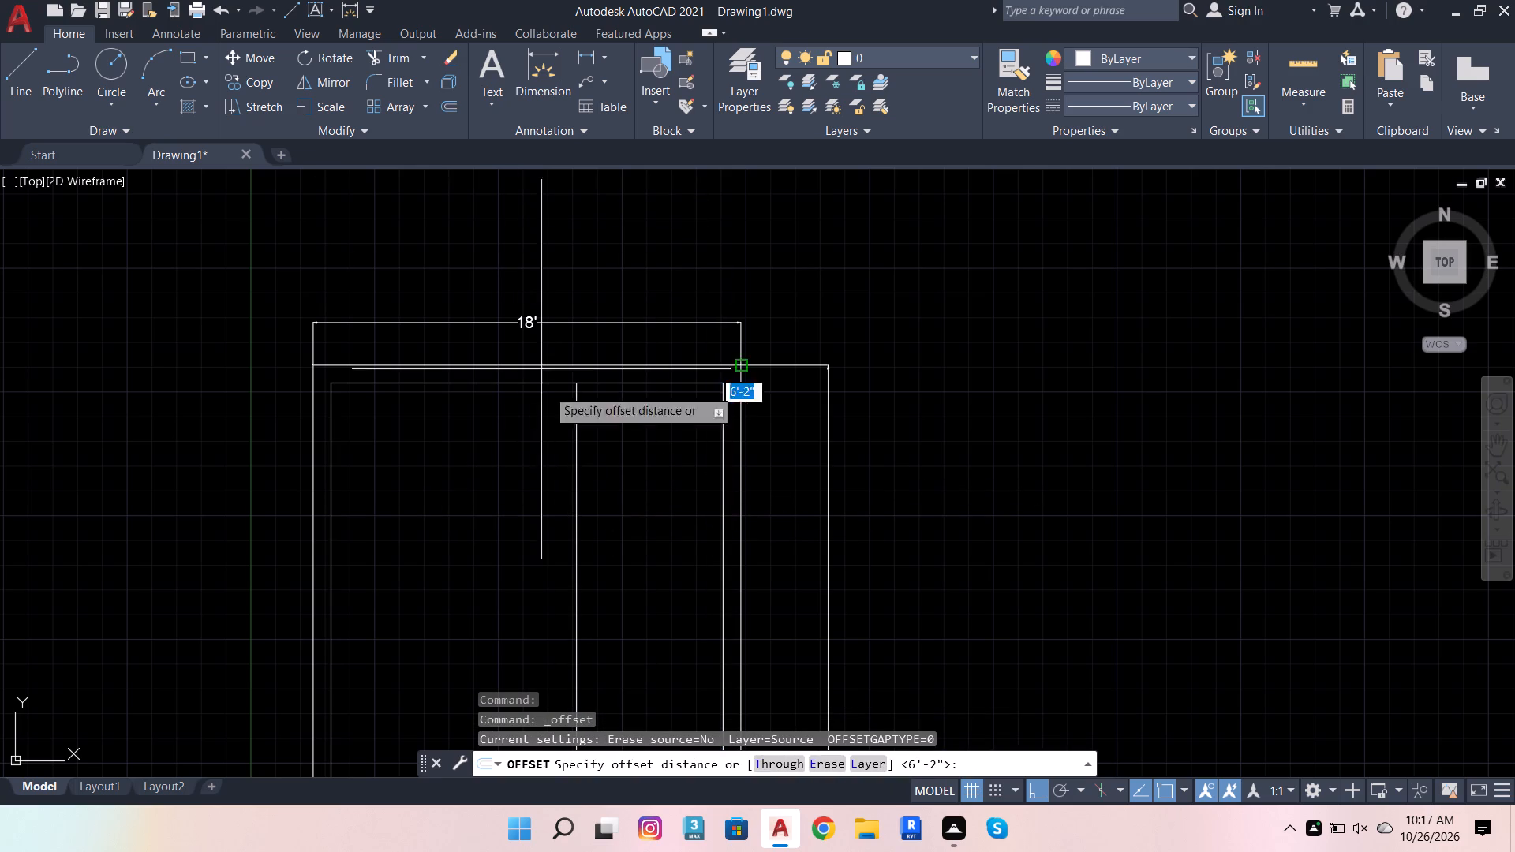
pyautogui.click(576, 383)
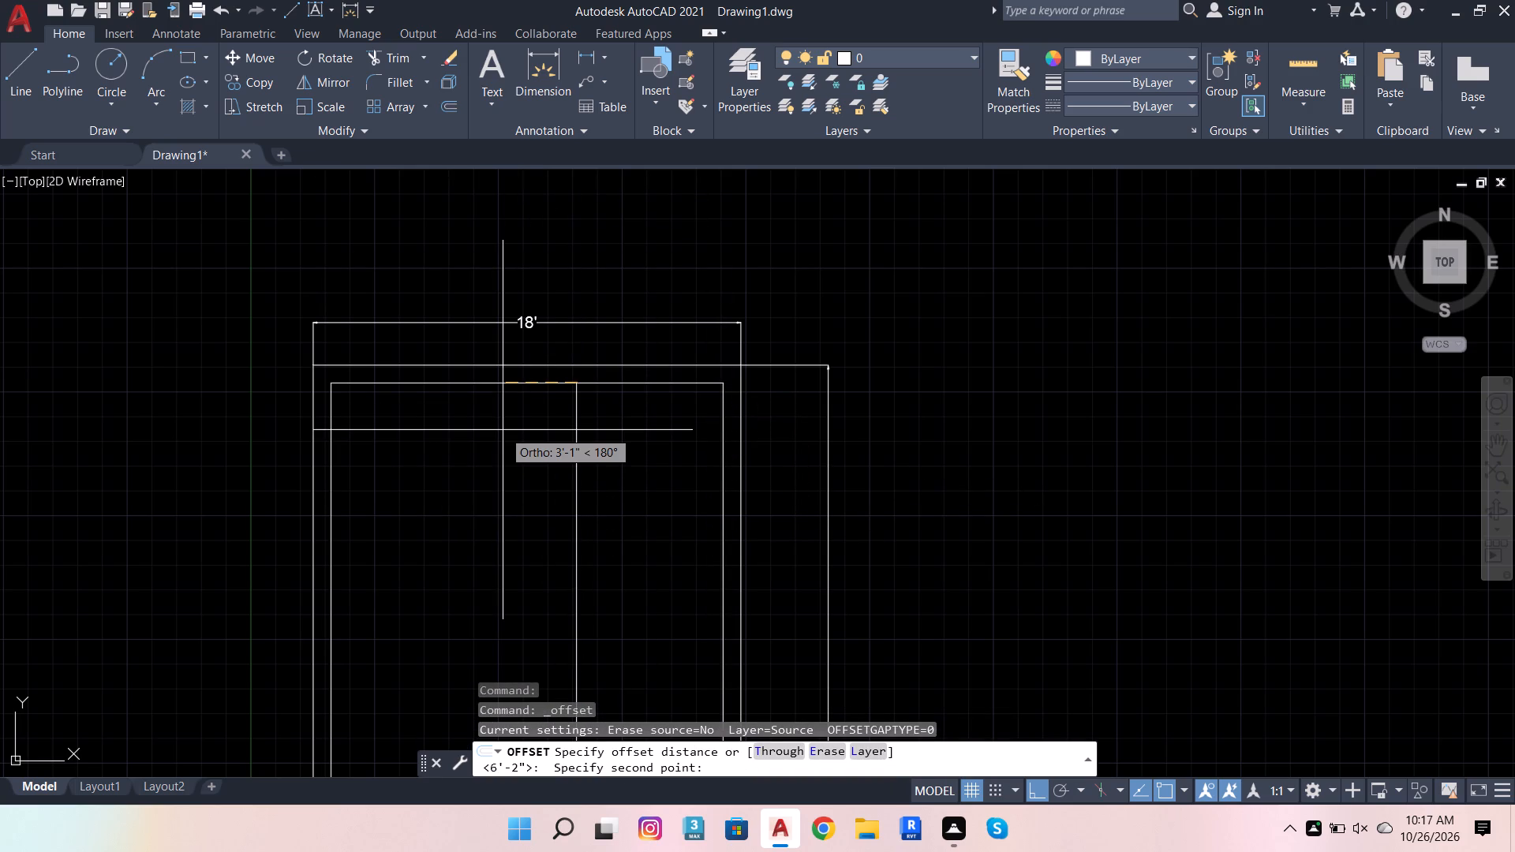
pyautogui.press('4')
pyautogui.write('.5')
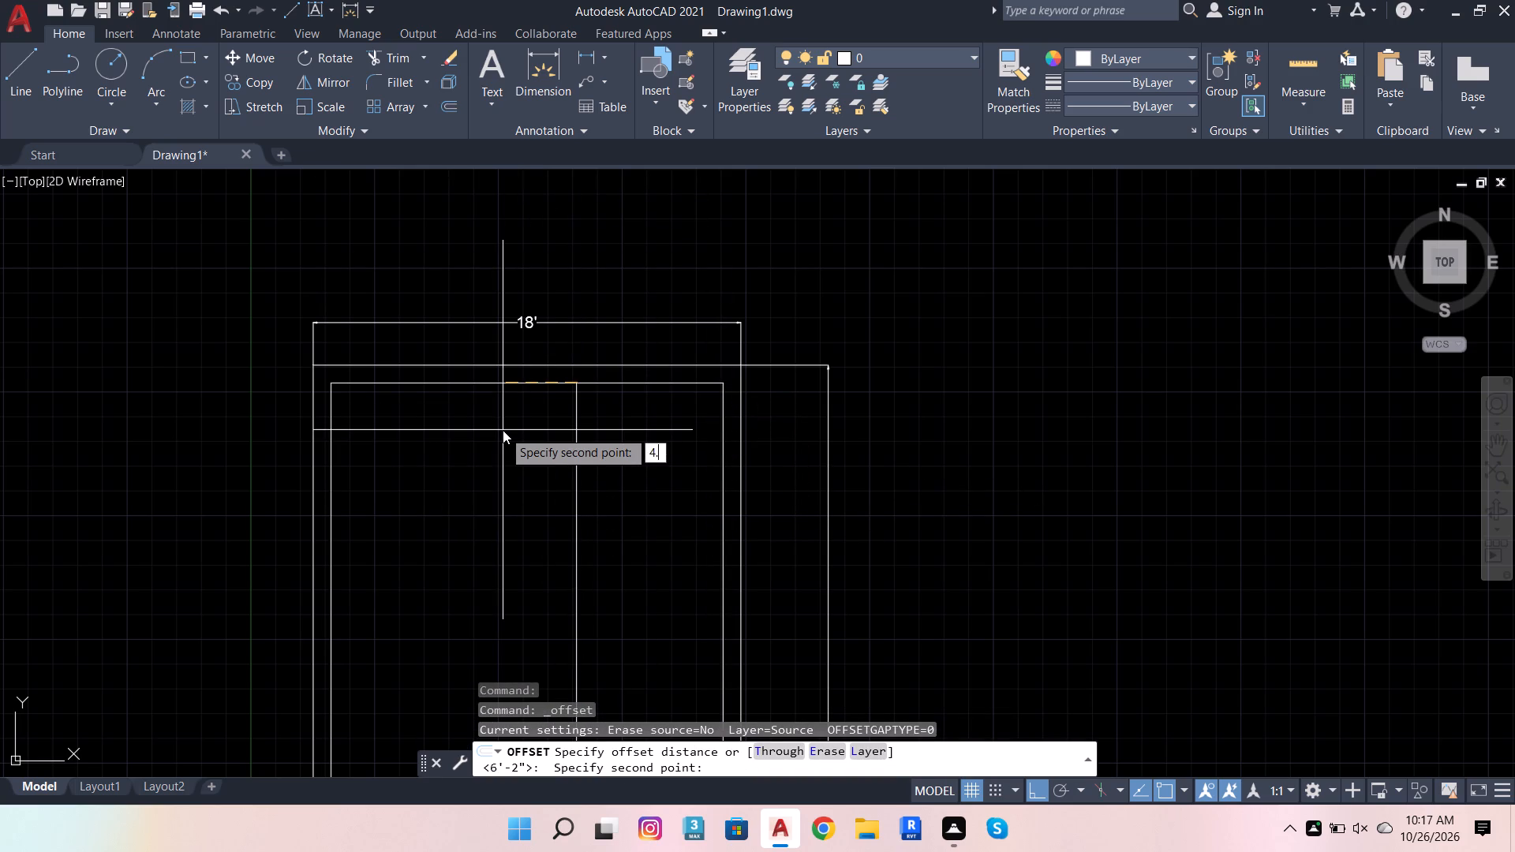
pyautogui.press('Return')
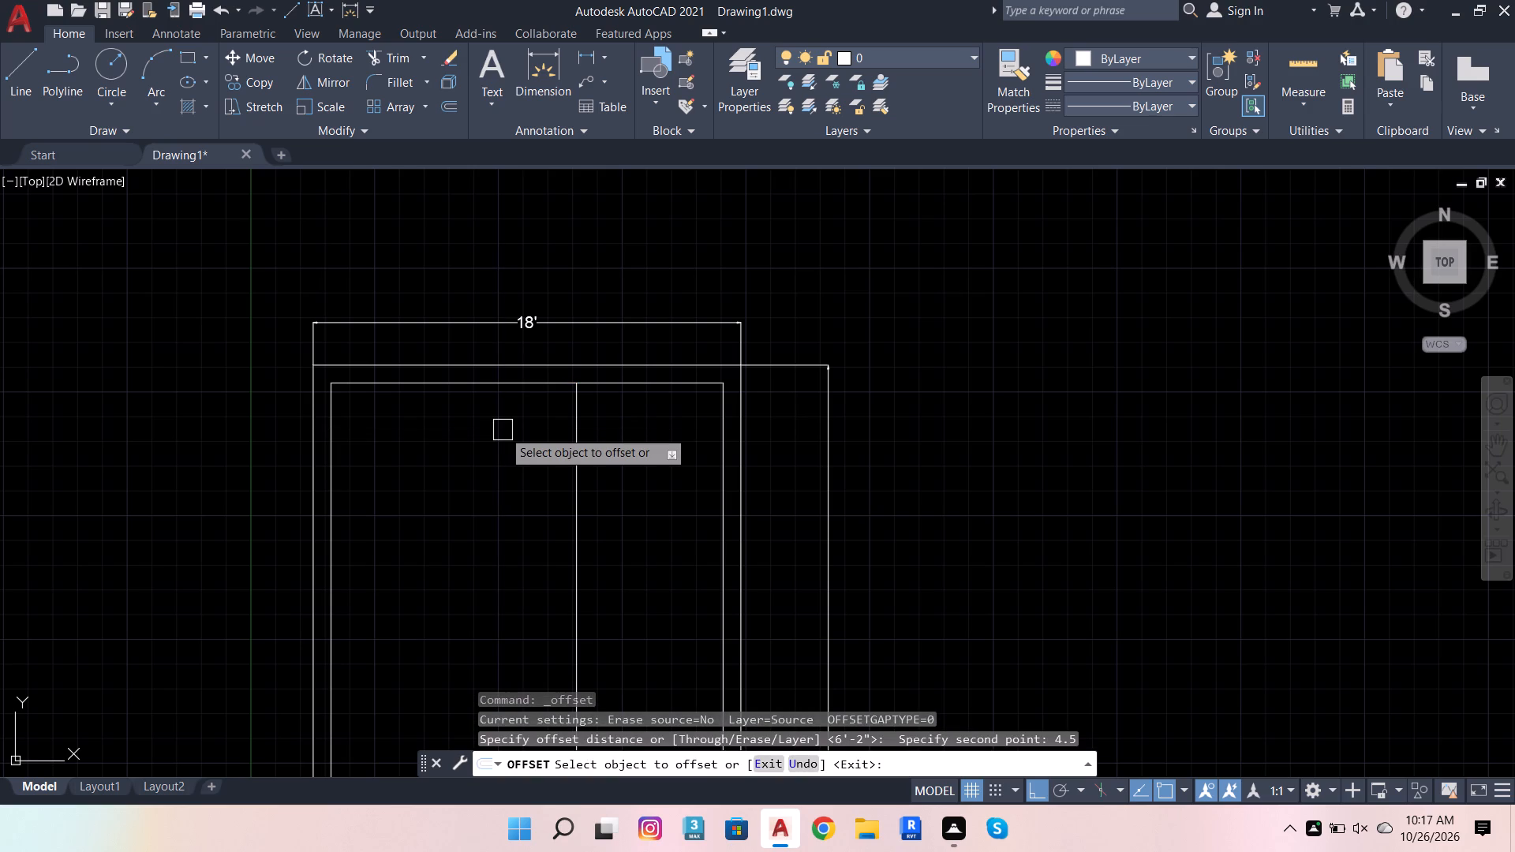
pyautogui.click(573, 443)
pyautogui.click(476, 446)
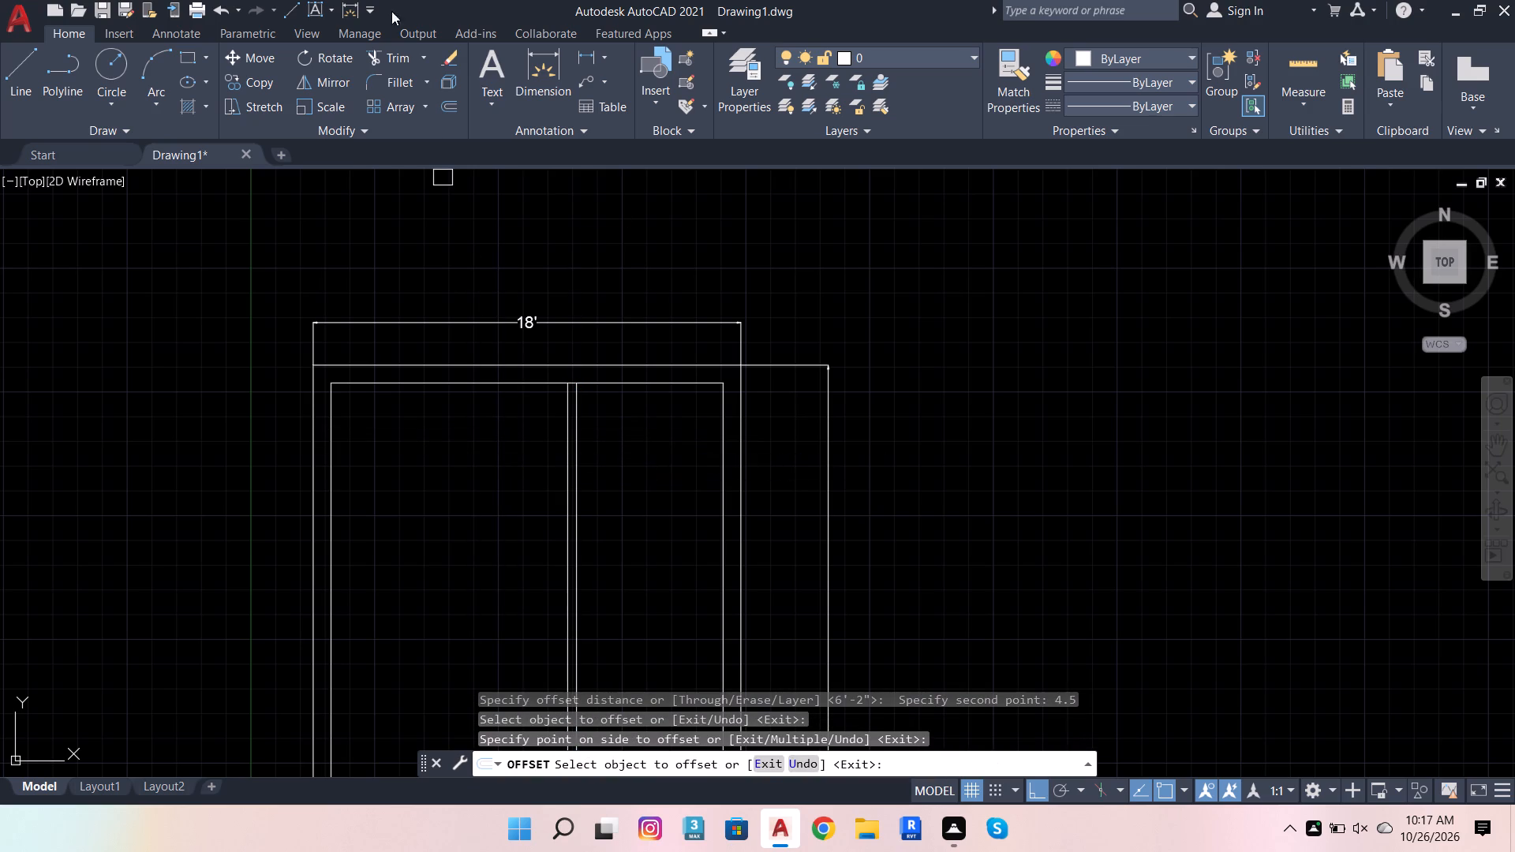
# Trim the inner top wall line between the two partition lines.
pyautogui.click(391, 51)
pyautogui.scroll(3, 571, 404)
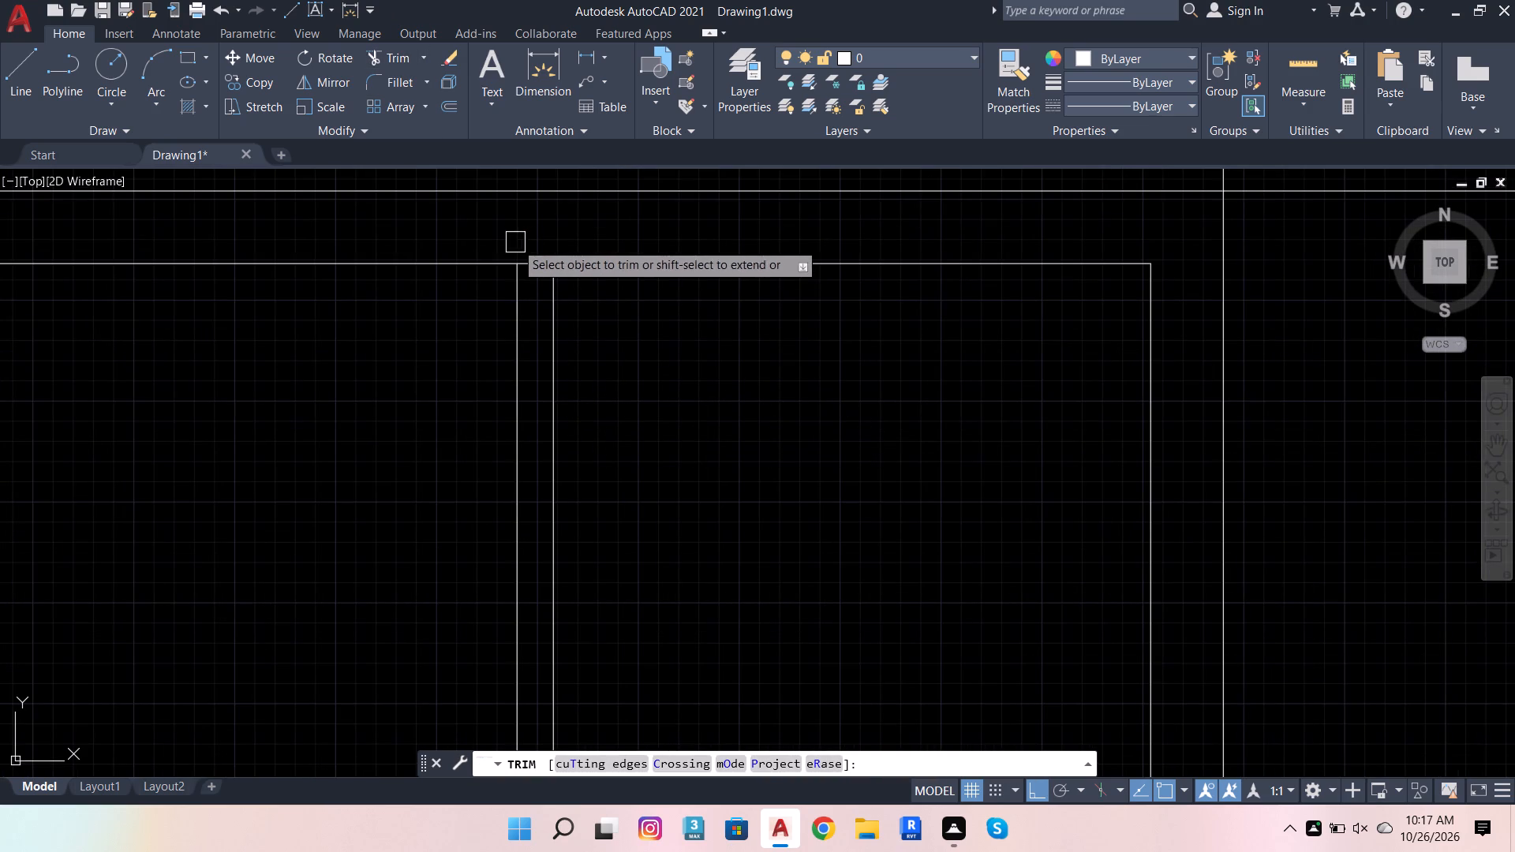
pyautogui.click(536, 260)
# Dimension the inner top wall lines of the right and left rooms, placing each dimension just below its line.
pyautogui.click(558, 58)
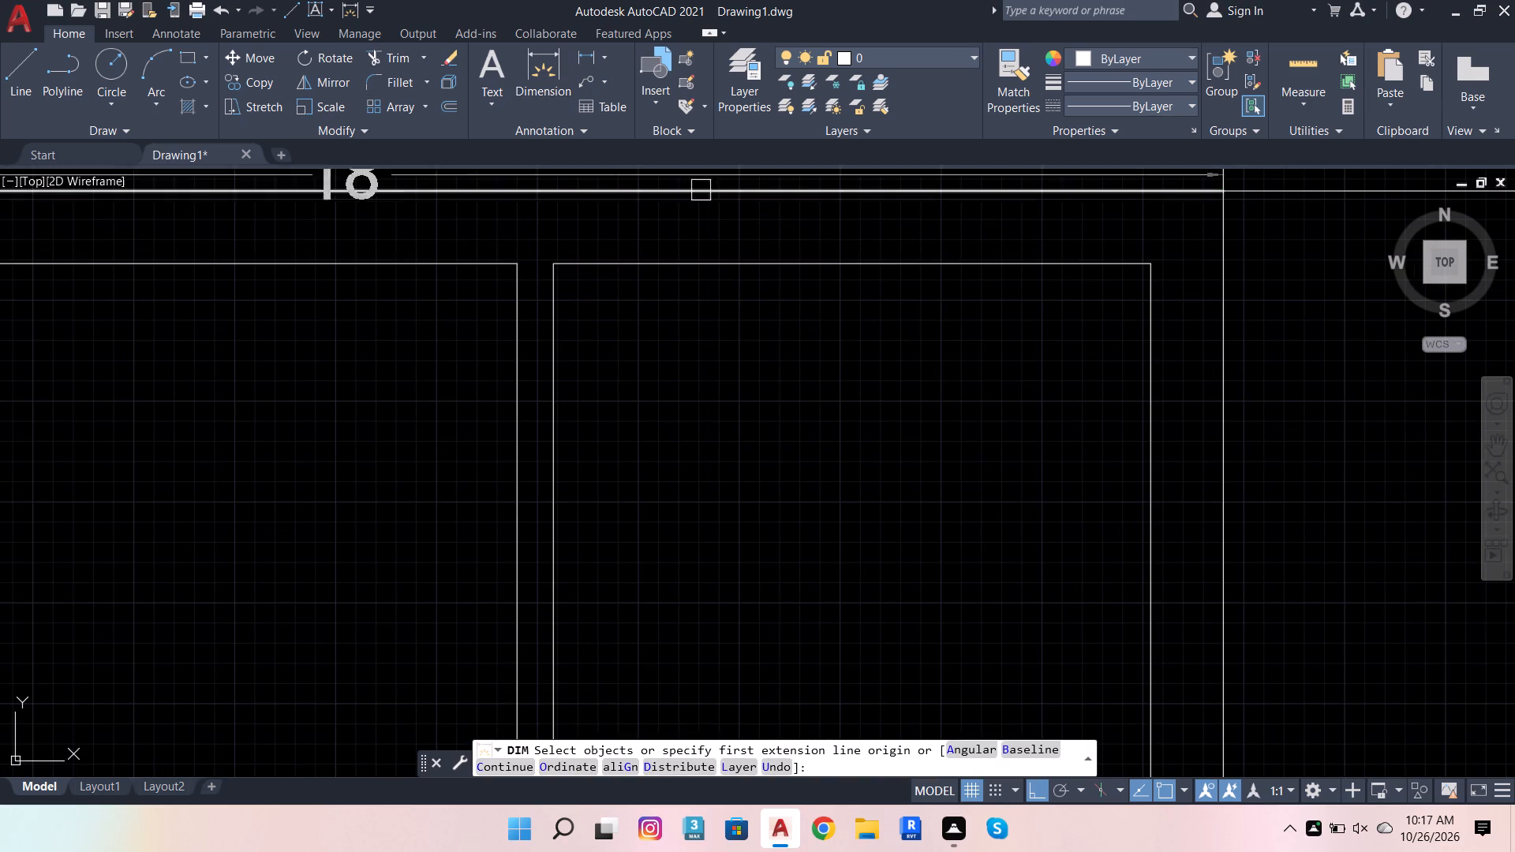
pyautogui.click(787, 263)
pyautogui.click(784, 323)
pyautogui.scroll(-3, 919, 289)
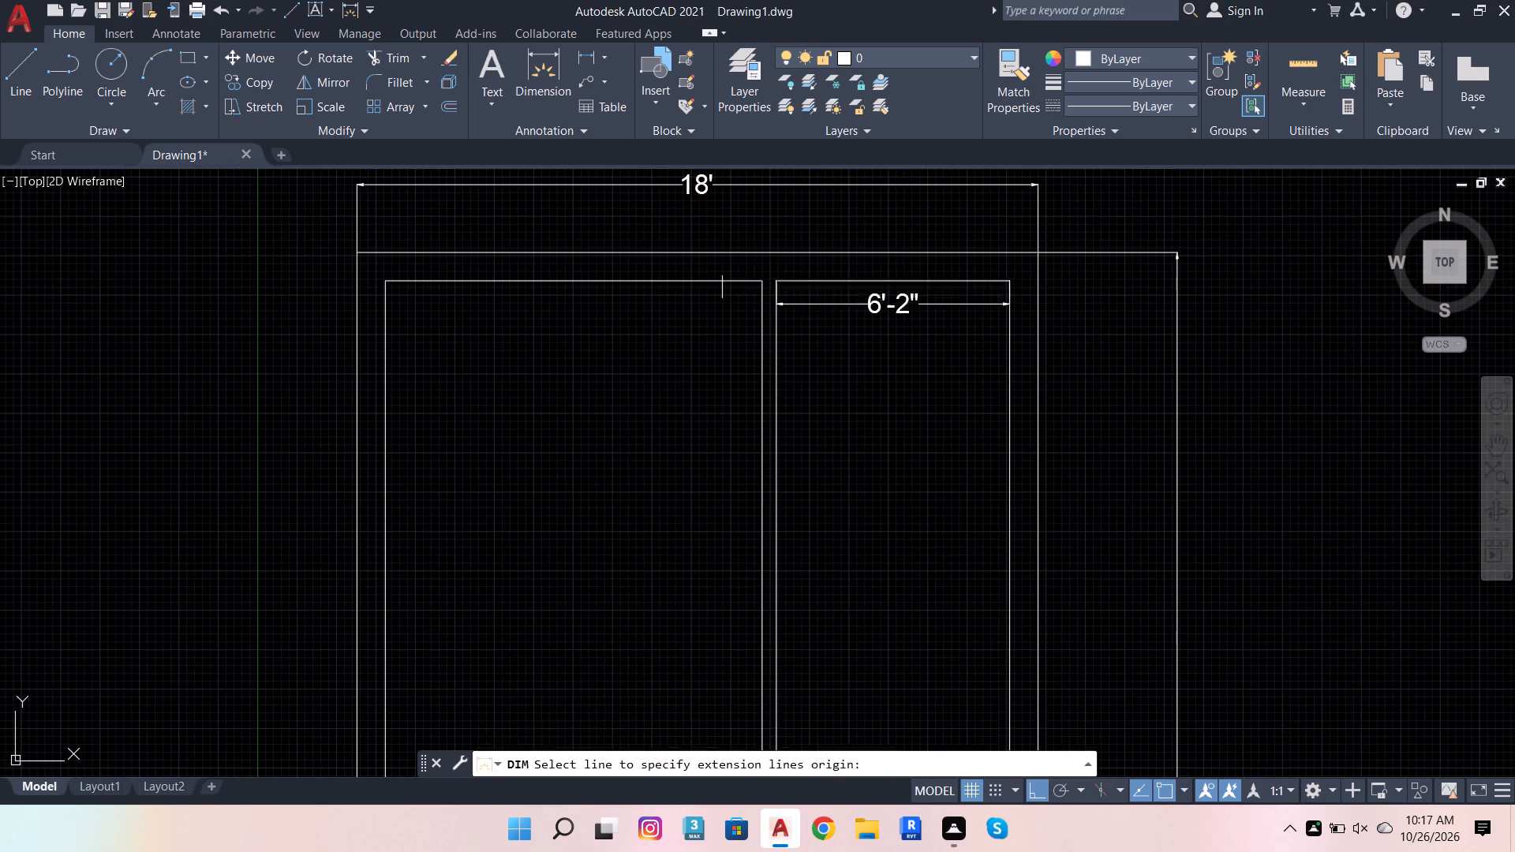
pyautogui.click(642, 285)
pyautogui.click(638, 321)
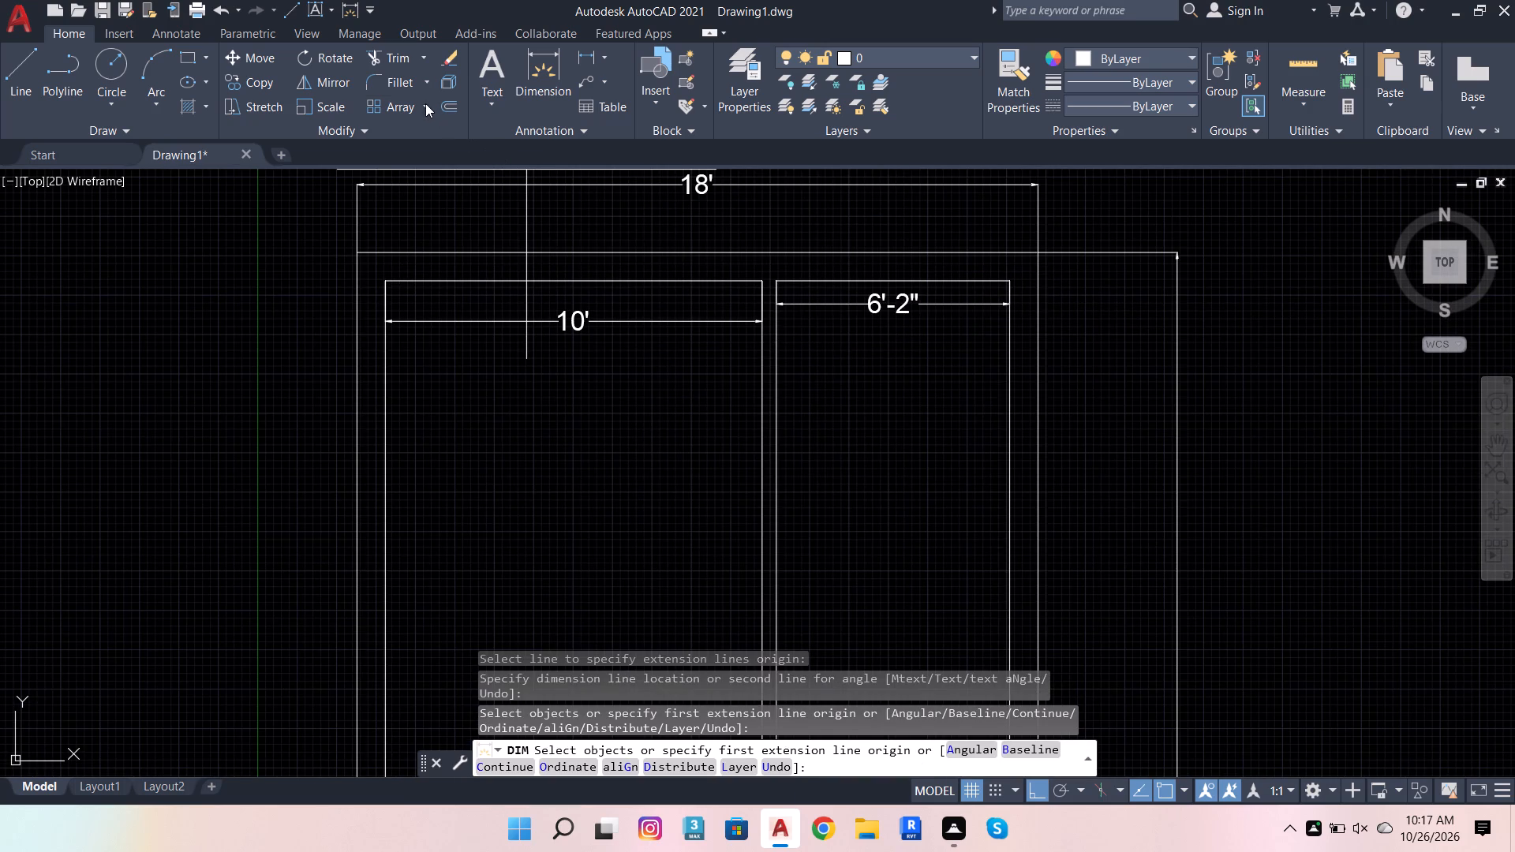
# Offset the left room's inner top wall line 11'8" downward.
pyautogui.click(443, 110)
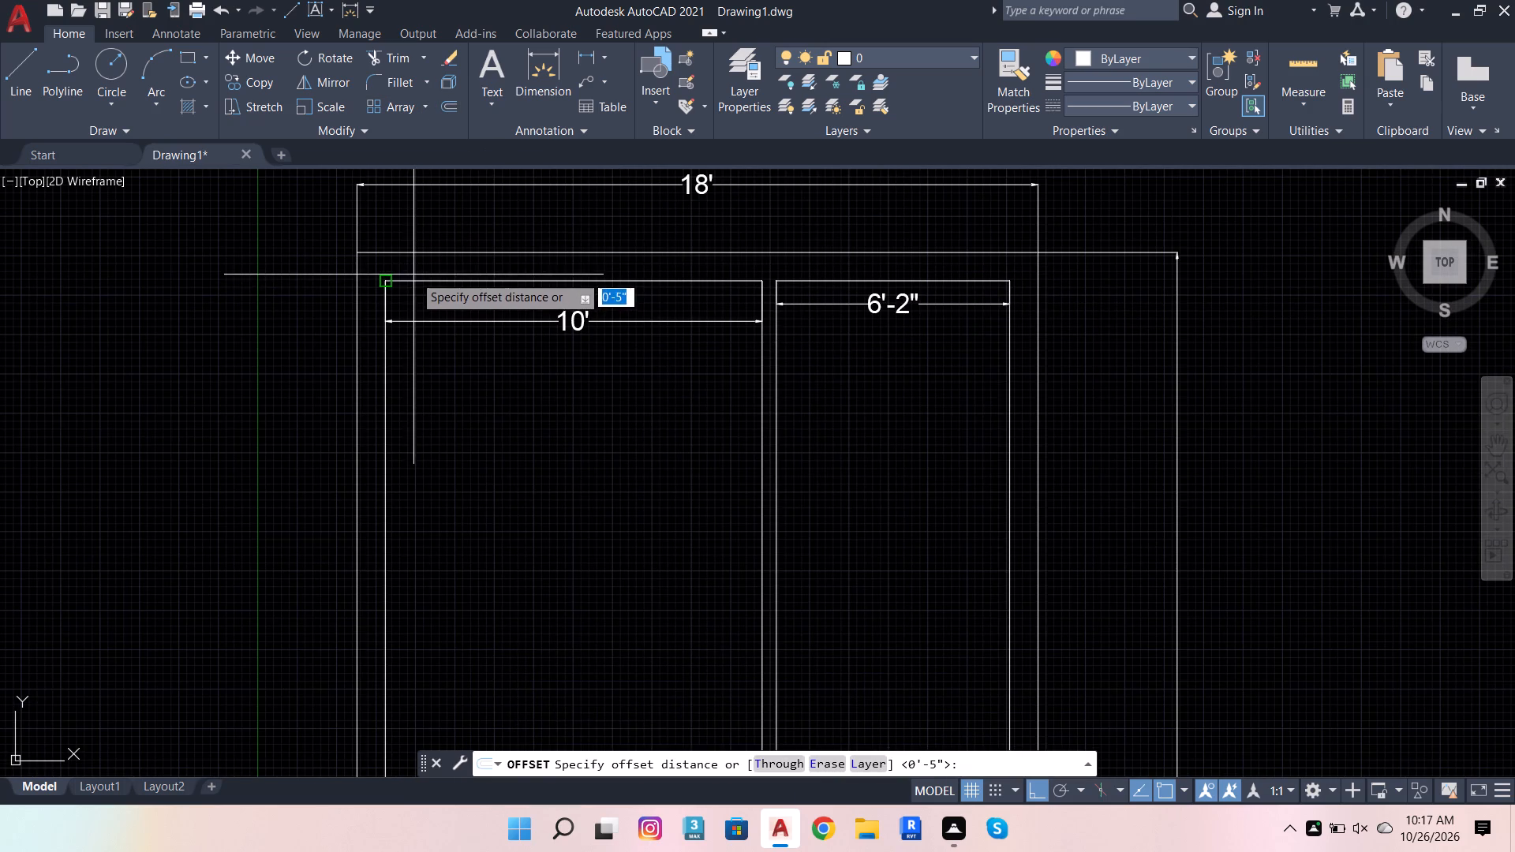
pyautogui.click(416, 282)
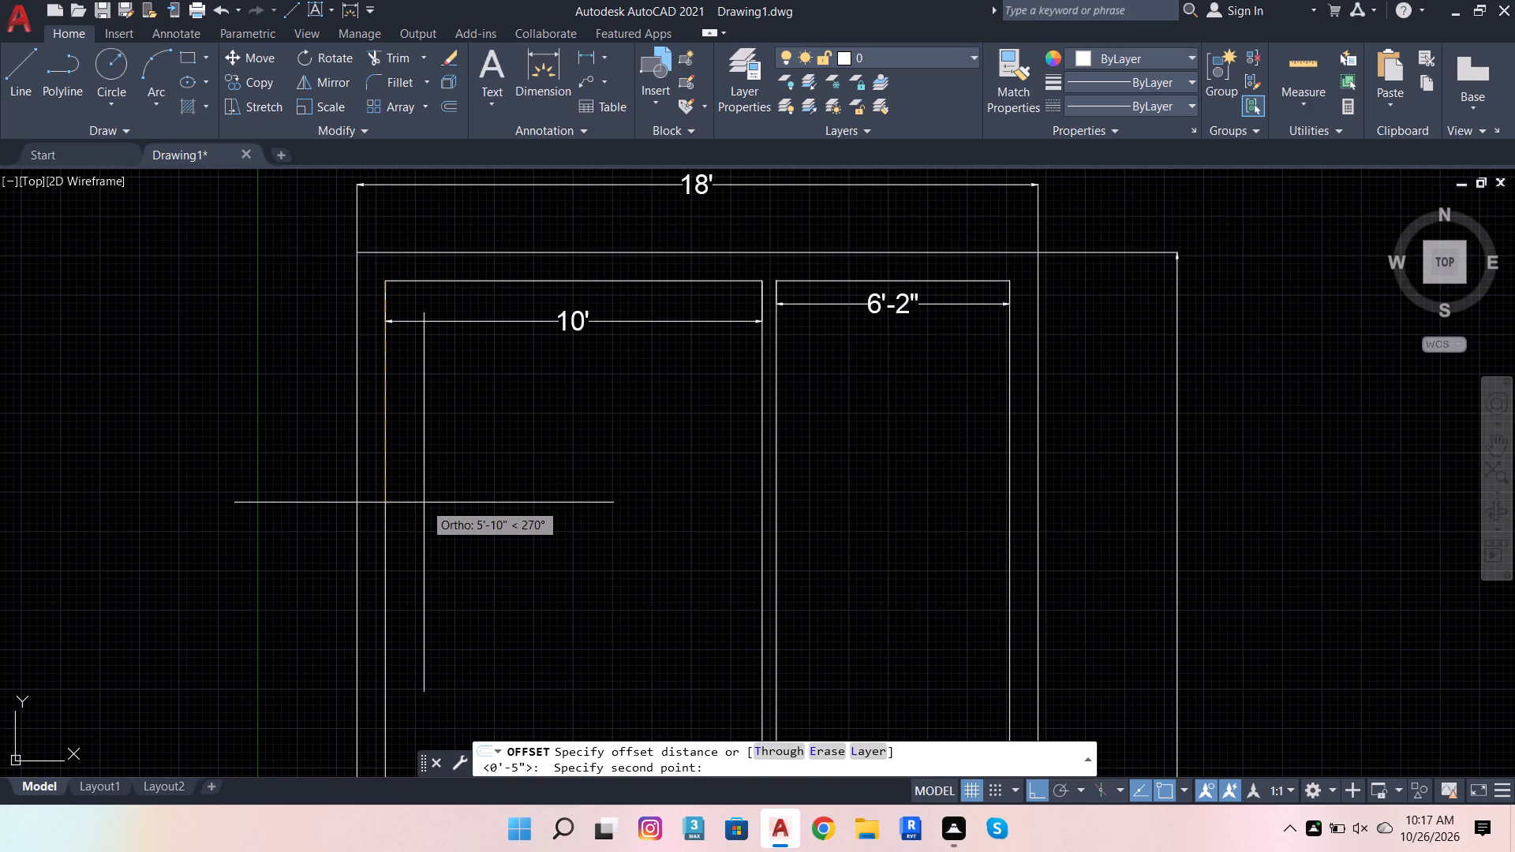
pyautogui.write("11'")
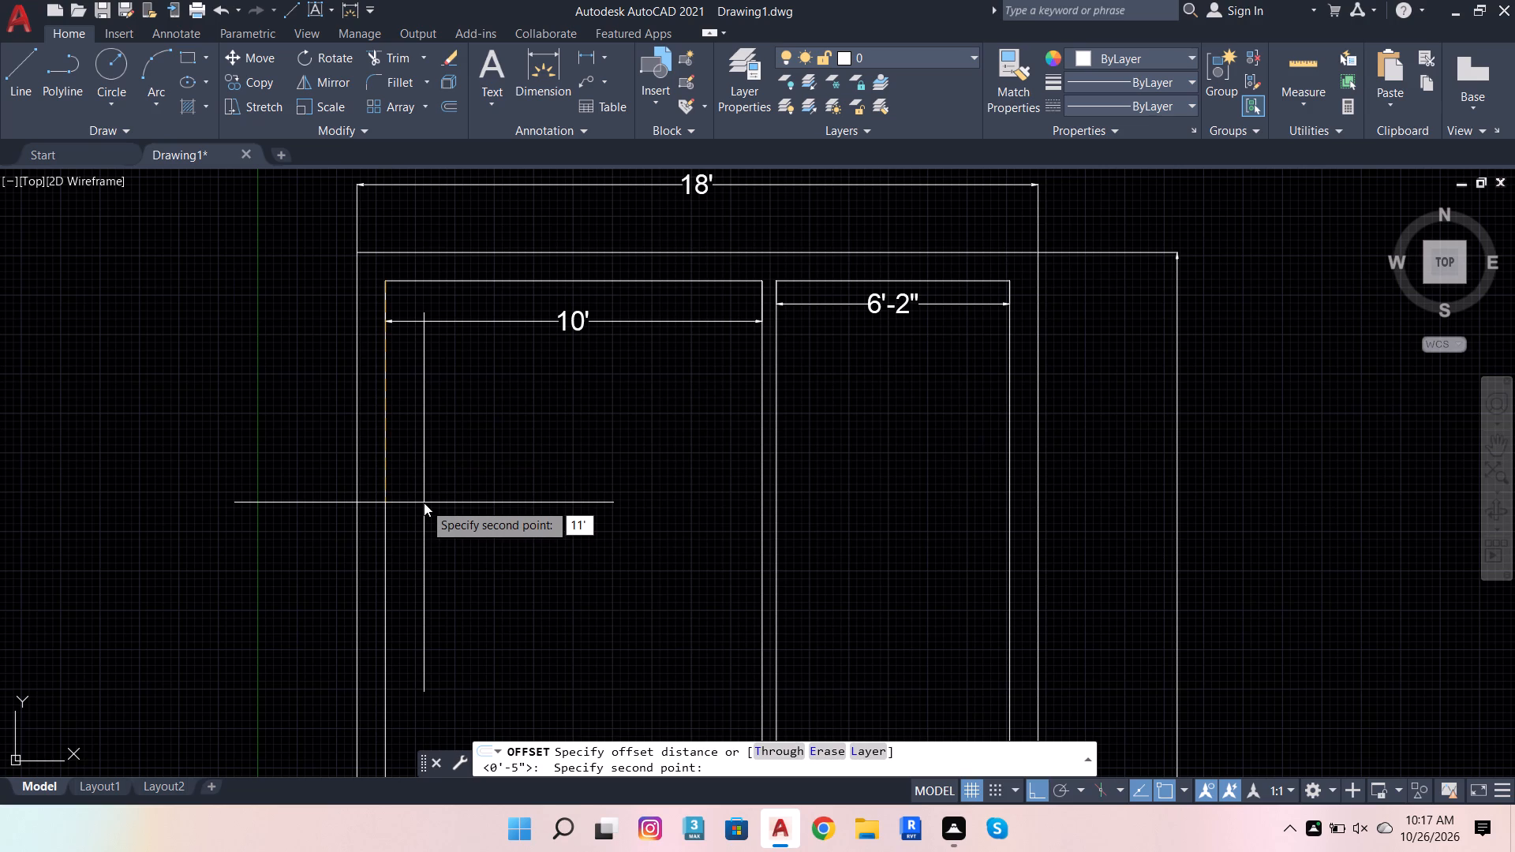
pyautogui.press('8')
pyautogui.press('Return')
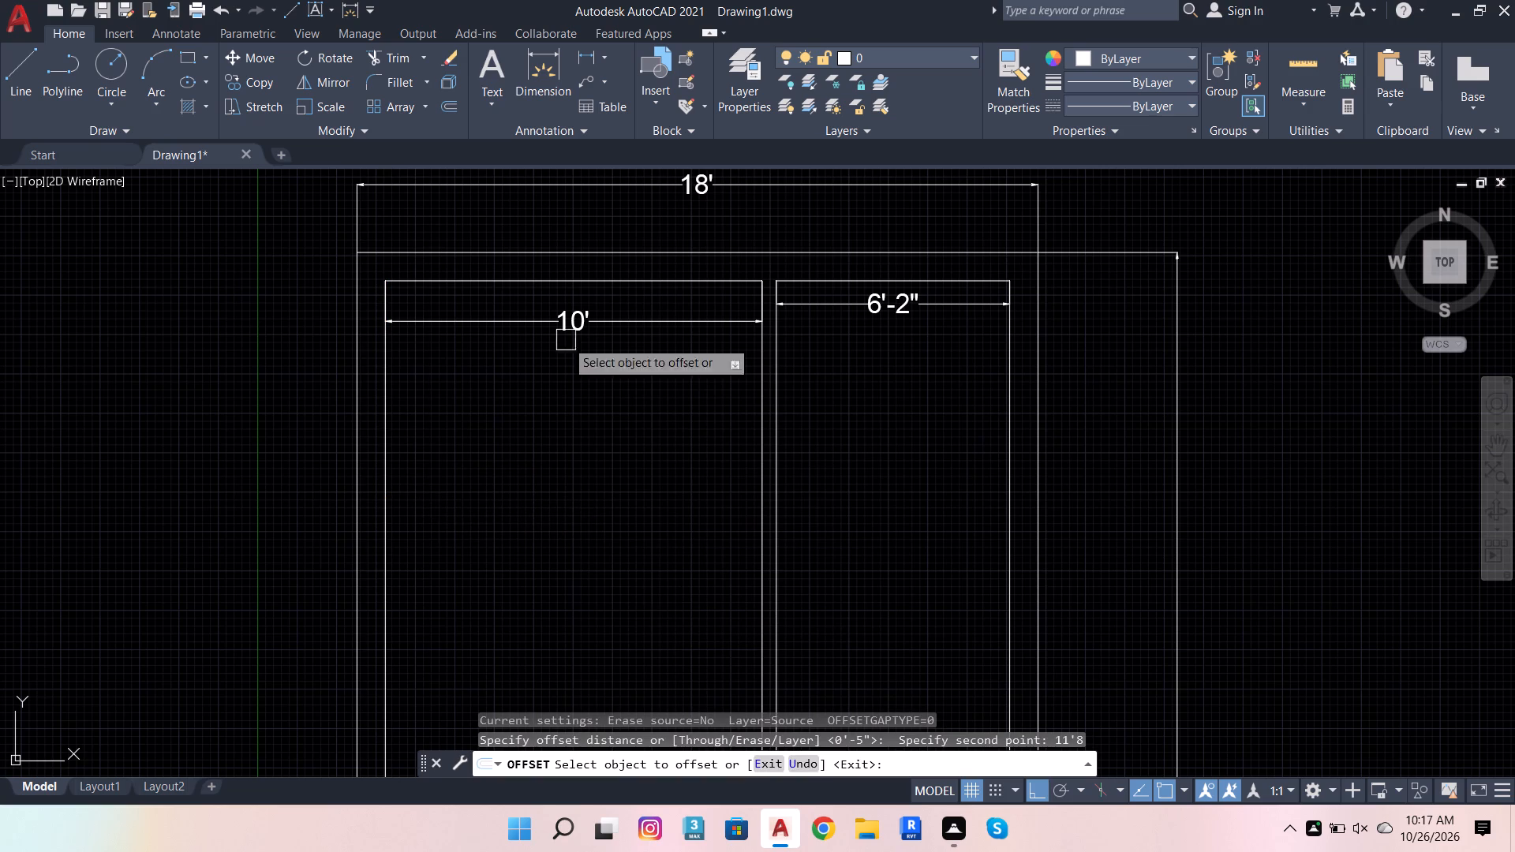
pyautogui.click(596, 288)
pyautogui.click(627, 446)
# Offset the new horizontal line 4.5" downward to form the first cross wall on the left side.
pyautogui.scroll(-3, 526, 213)
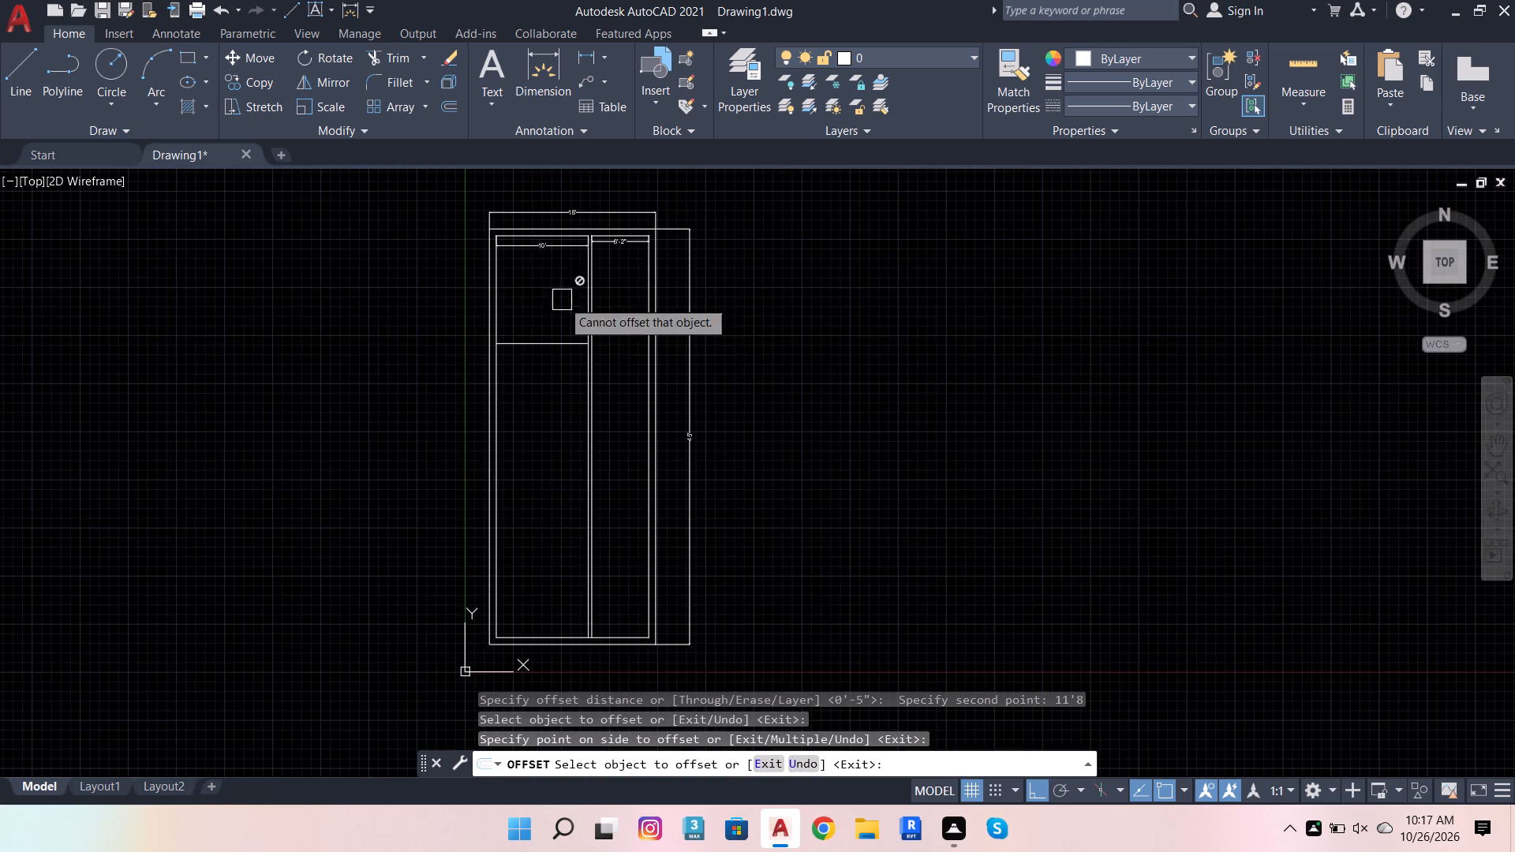
pyautogui.scroll(2, 582, 342)
pyautogui.click(450, 100)
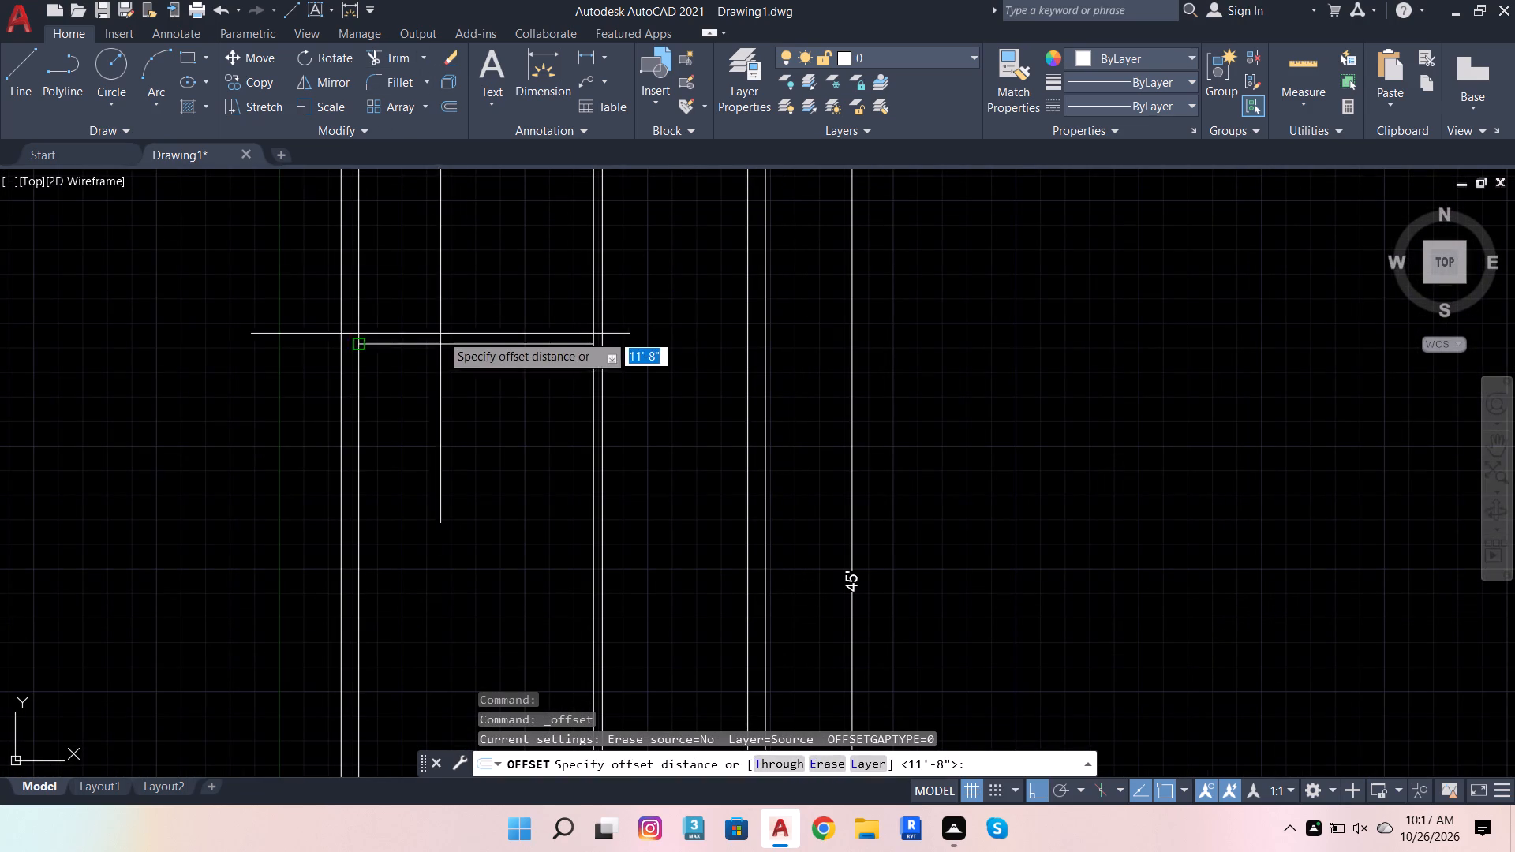
pyautogui.click(381, 345)
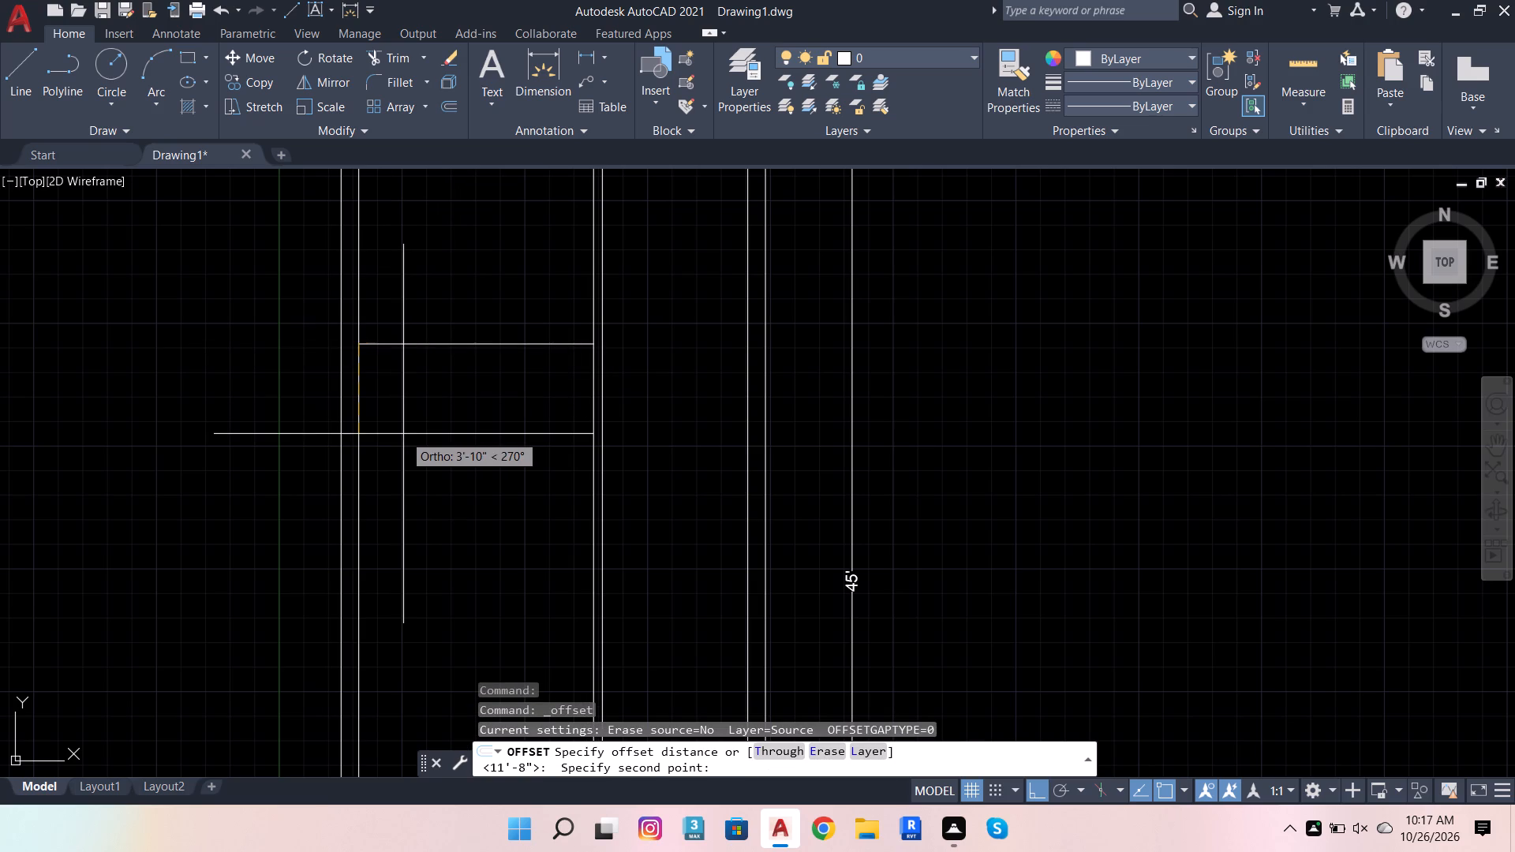
pyautogui.write('4.5')
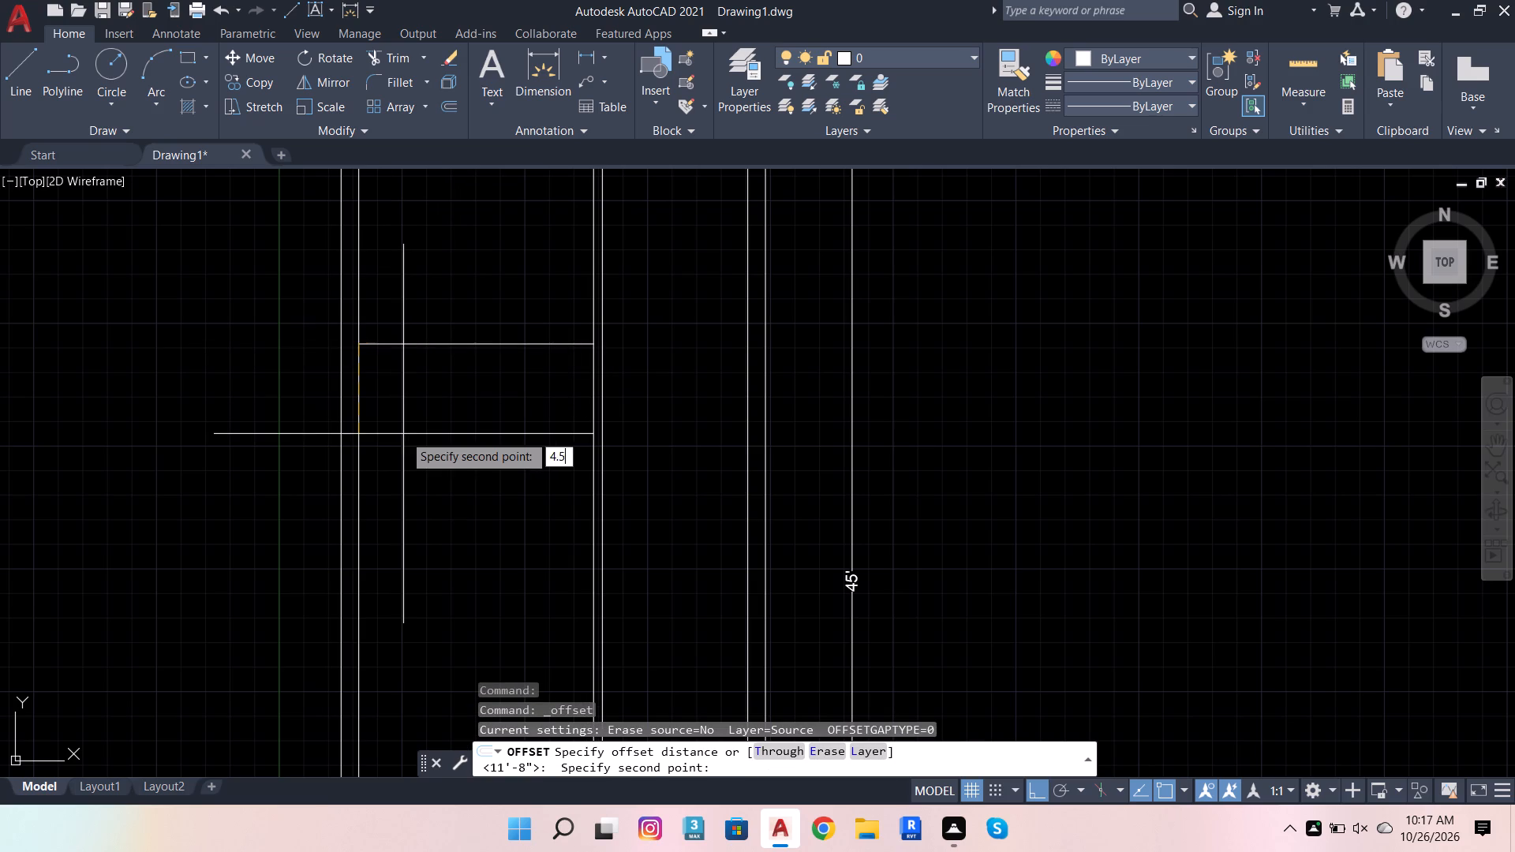
pyautogui.press('Return')
pyautogui.click(421, 349)
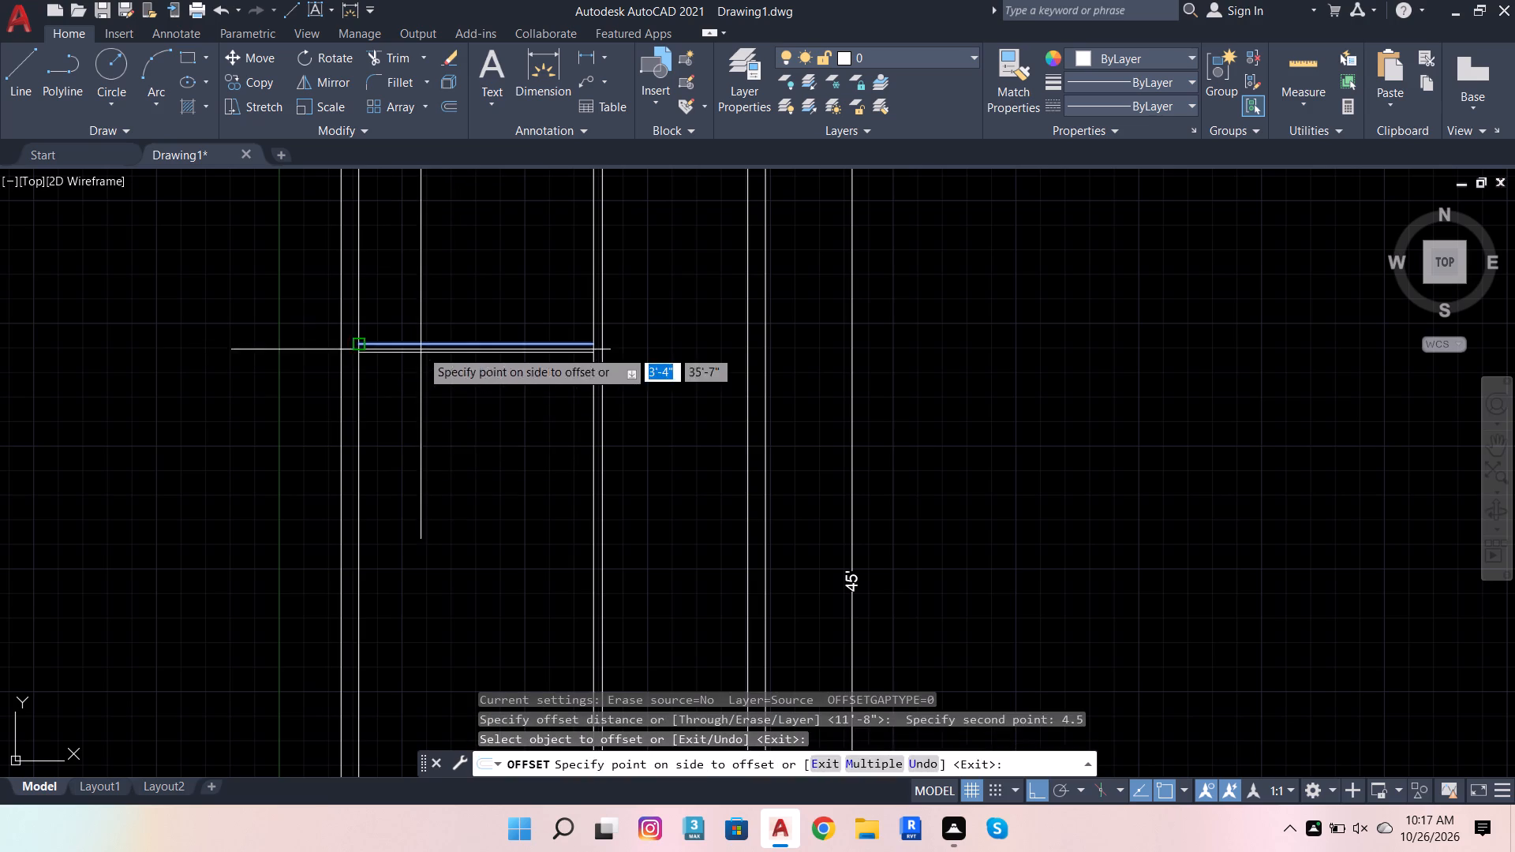
pyautogui.click(408, 394)
# Offset the lower line of the first cross wall 11'8" downward to set the next room's length.
pyautogui.click(443, 103)
pyautogui.scroll(-3, 554, 228)
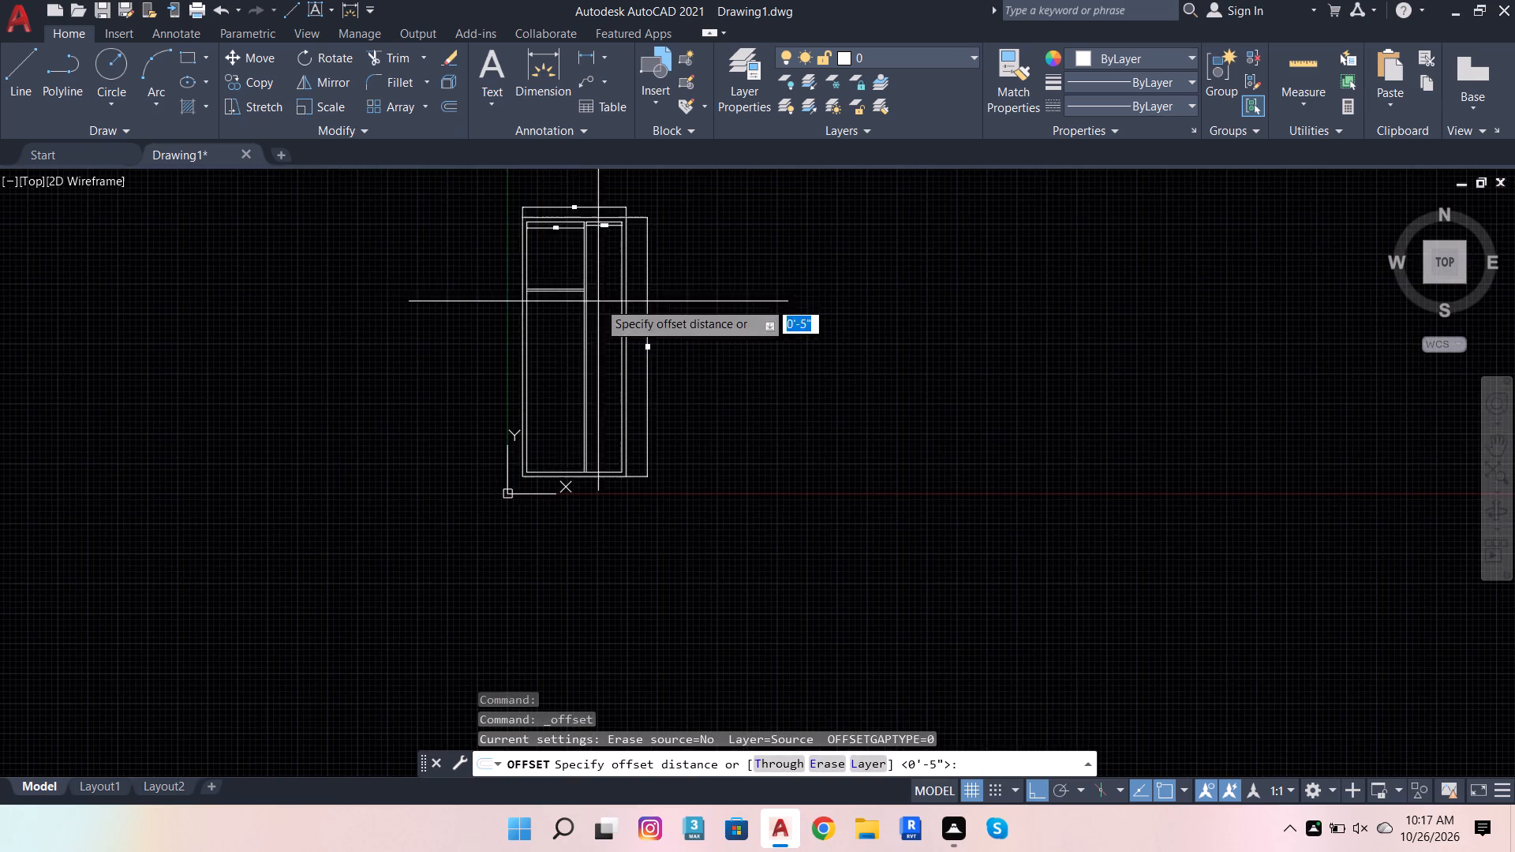
pyautogui.scroll(3, 551, 286)
pyautogui.click(447, 300)
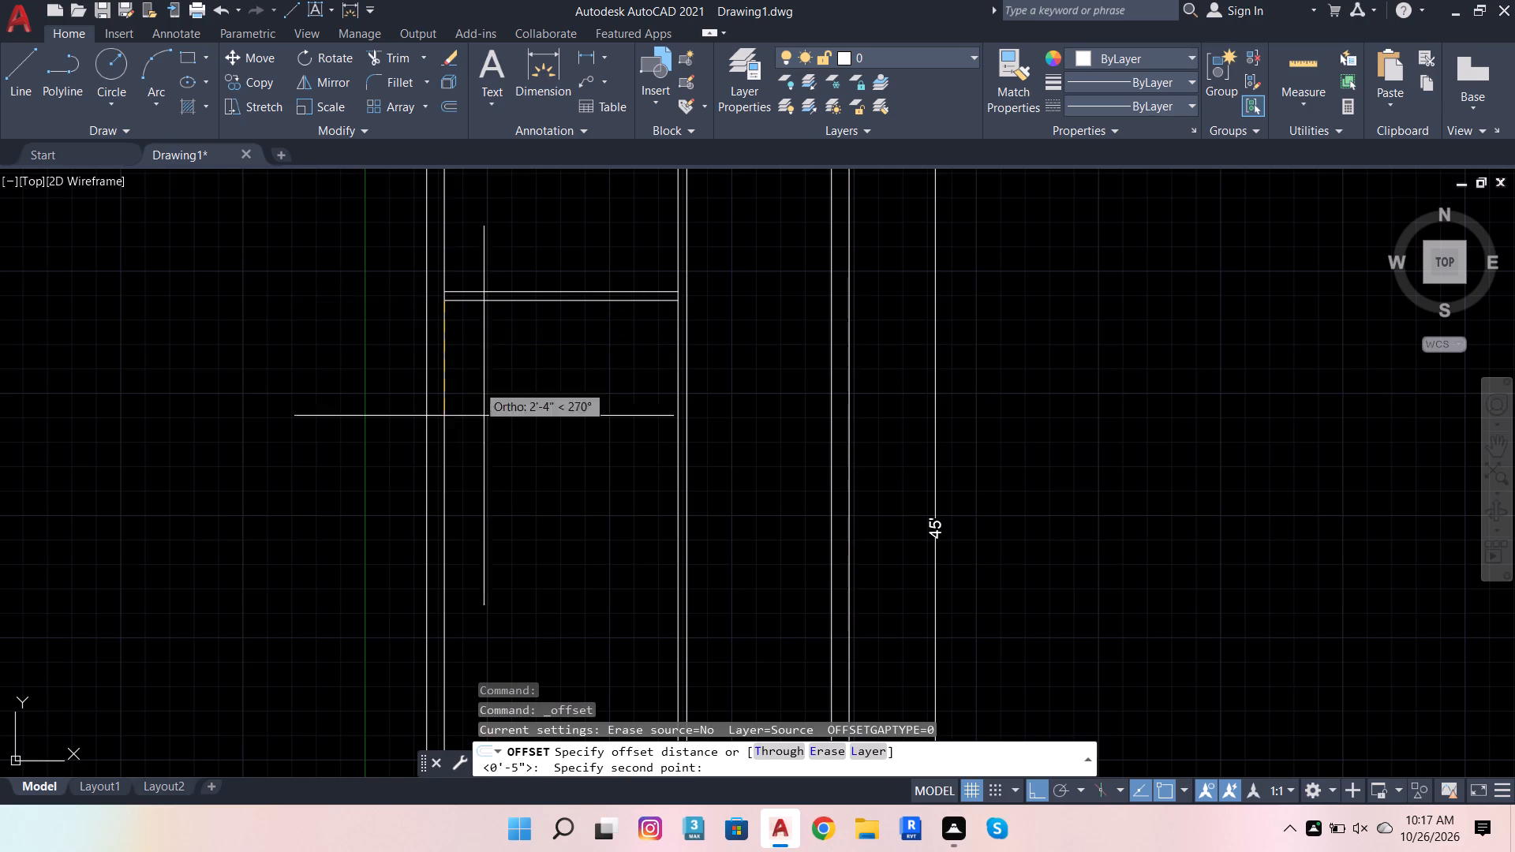
pyautogui.write("11'8")
pyautogui.press('Return')
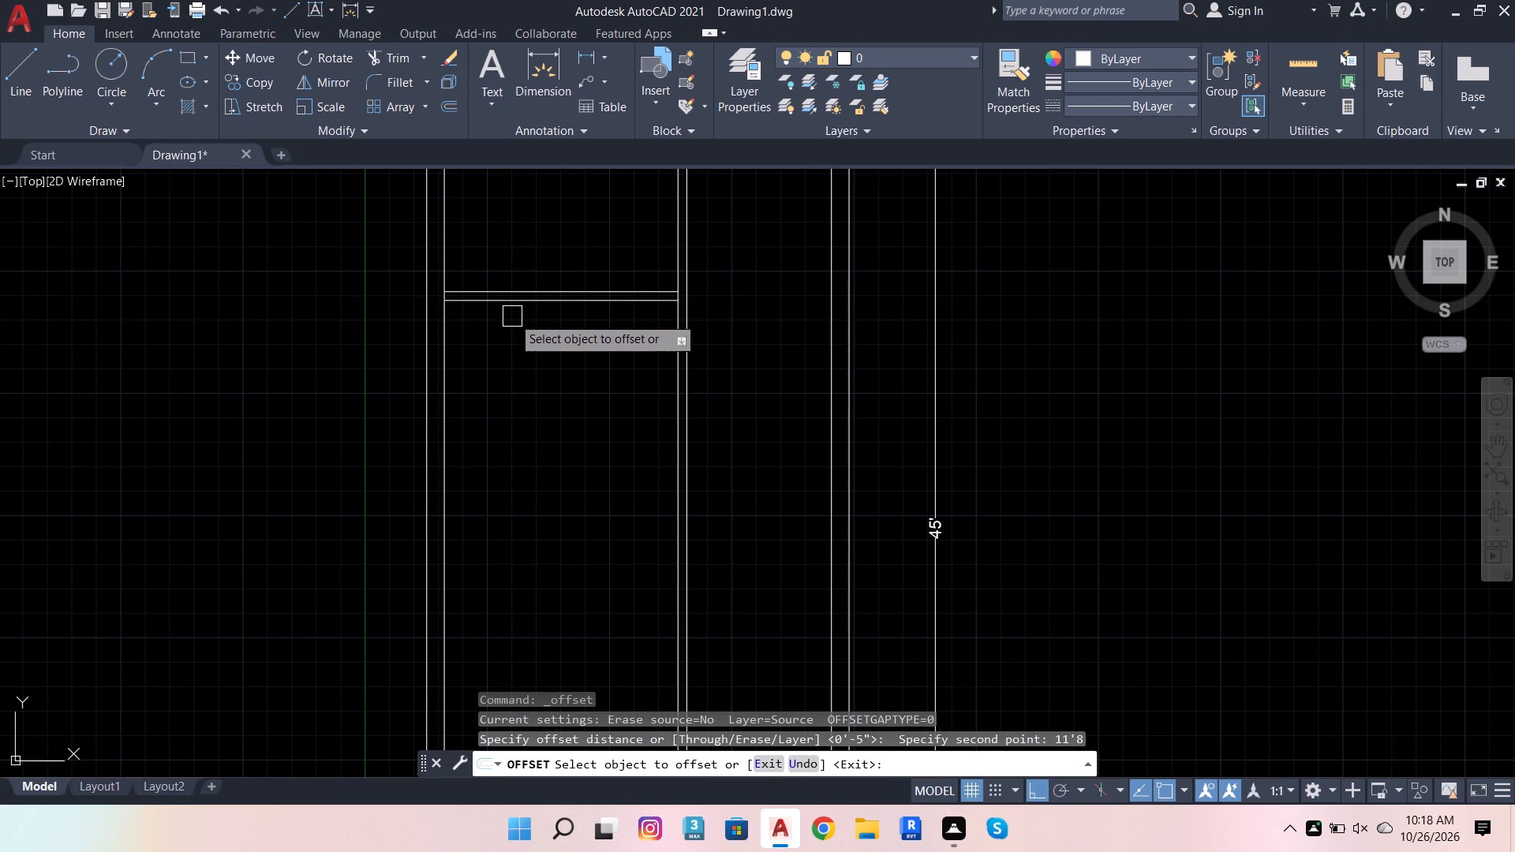
pyautogui.click(529, 309)
pyautogui.click(535, 345)
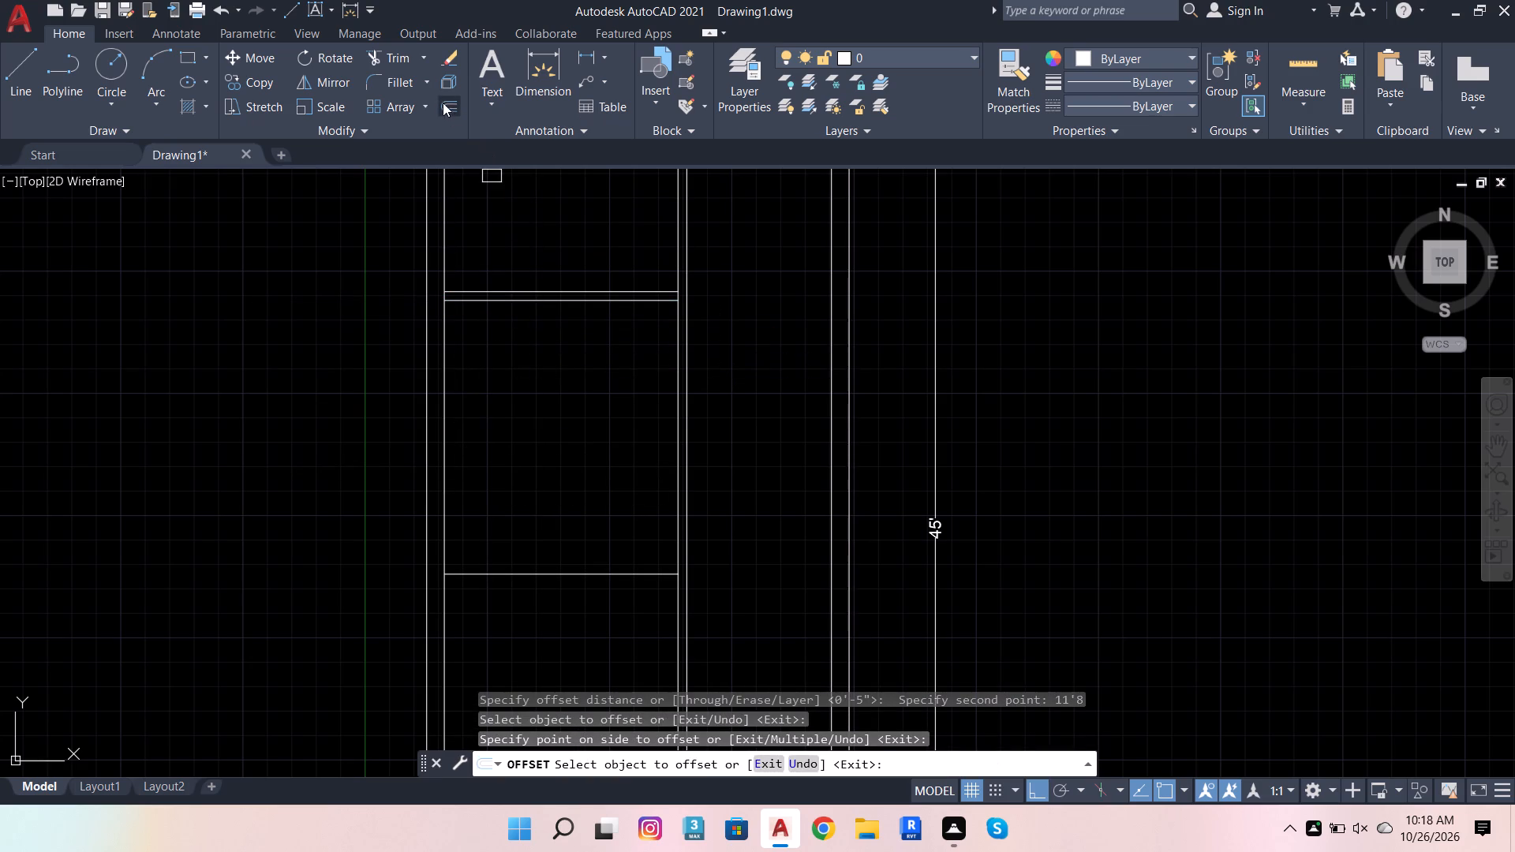
# Offset the left side's lower horizontal line 4.5" downward to form the second cross wall.
pyautogui.click(442, 101)
pyautogui.click(451, 103)
pyautogui.scroll(-2, 647, 297)
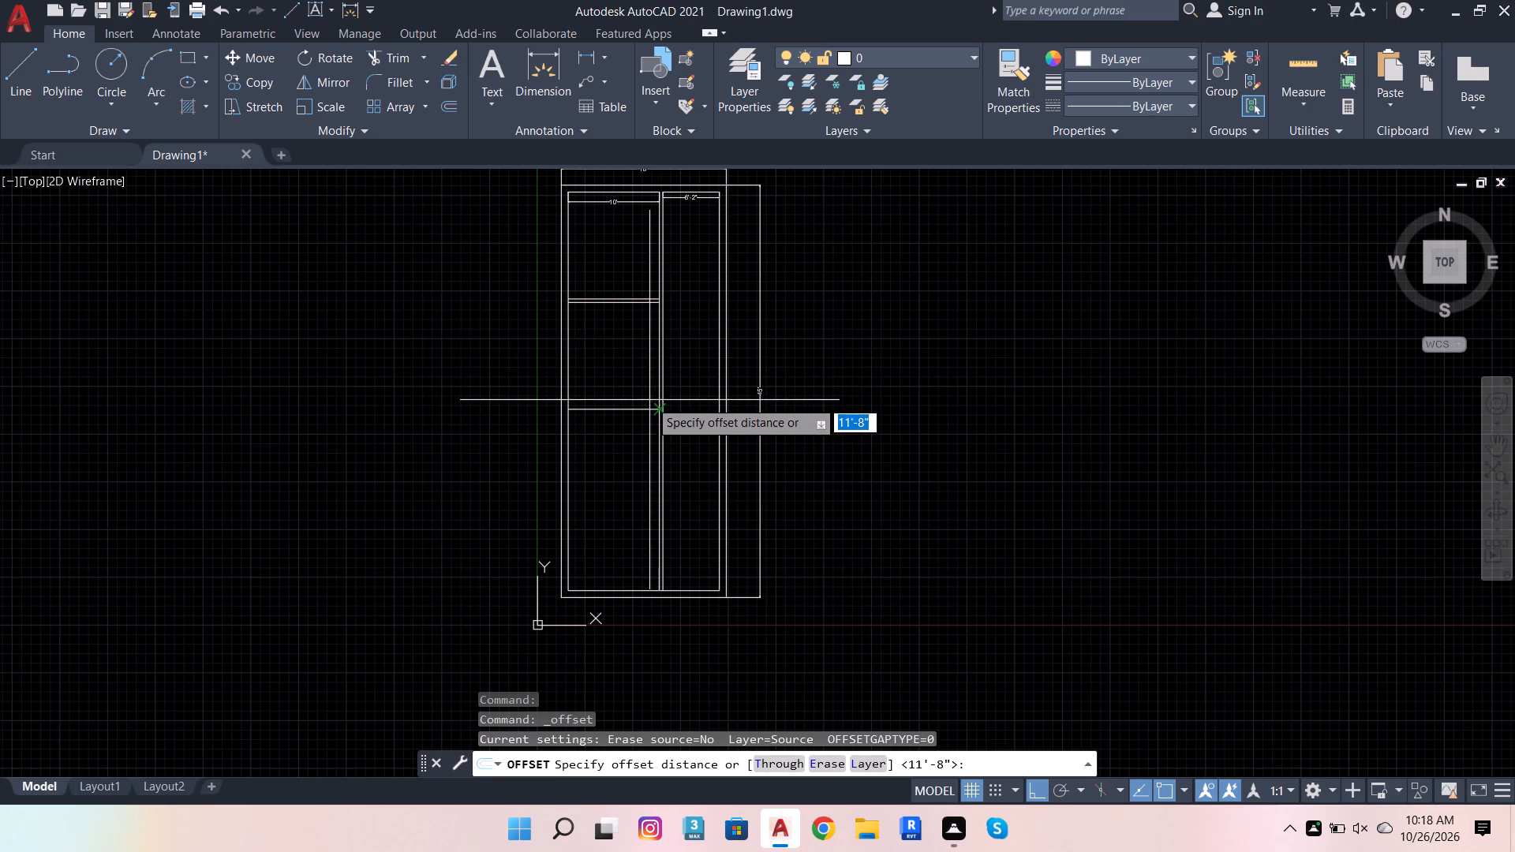
pyautogui.scroll(2, 643, 431)
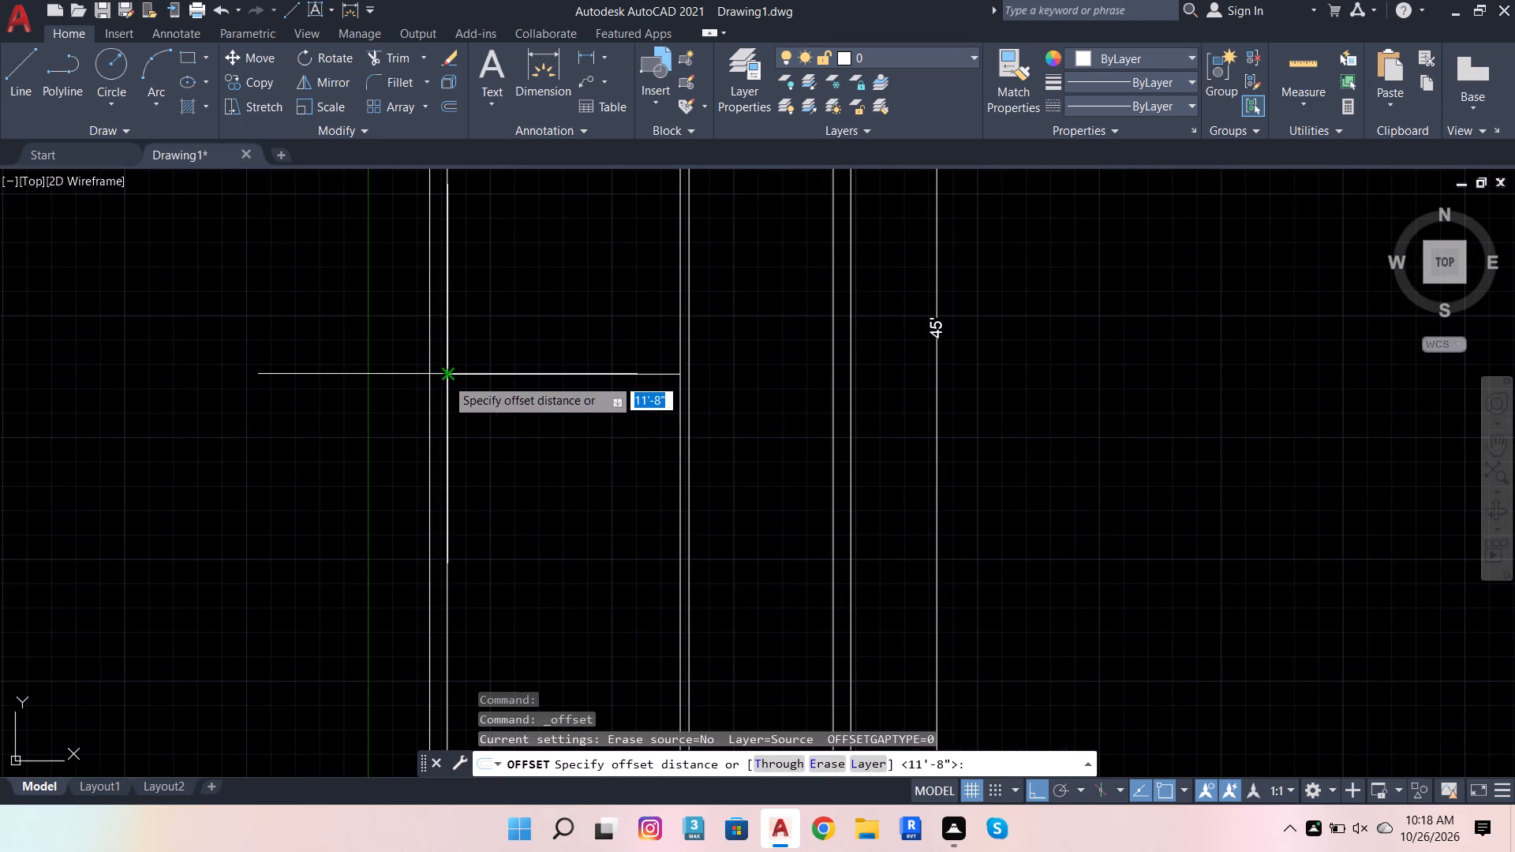
pyautogui.moveTo(447, 377); pyautogui.dragTo(467, 380)
pyautogui.write('4.5')
pyautogui.press('Return')
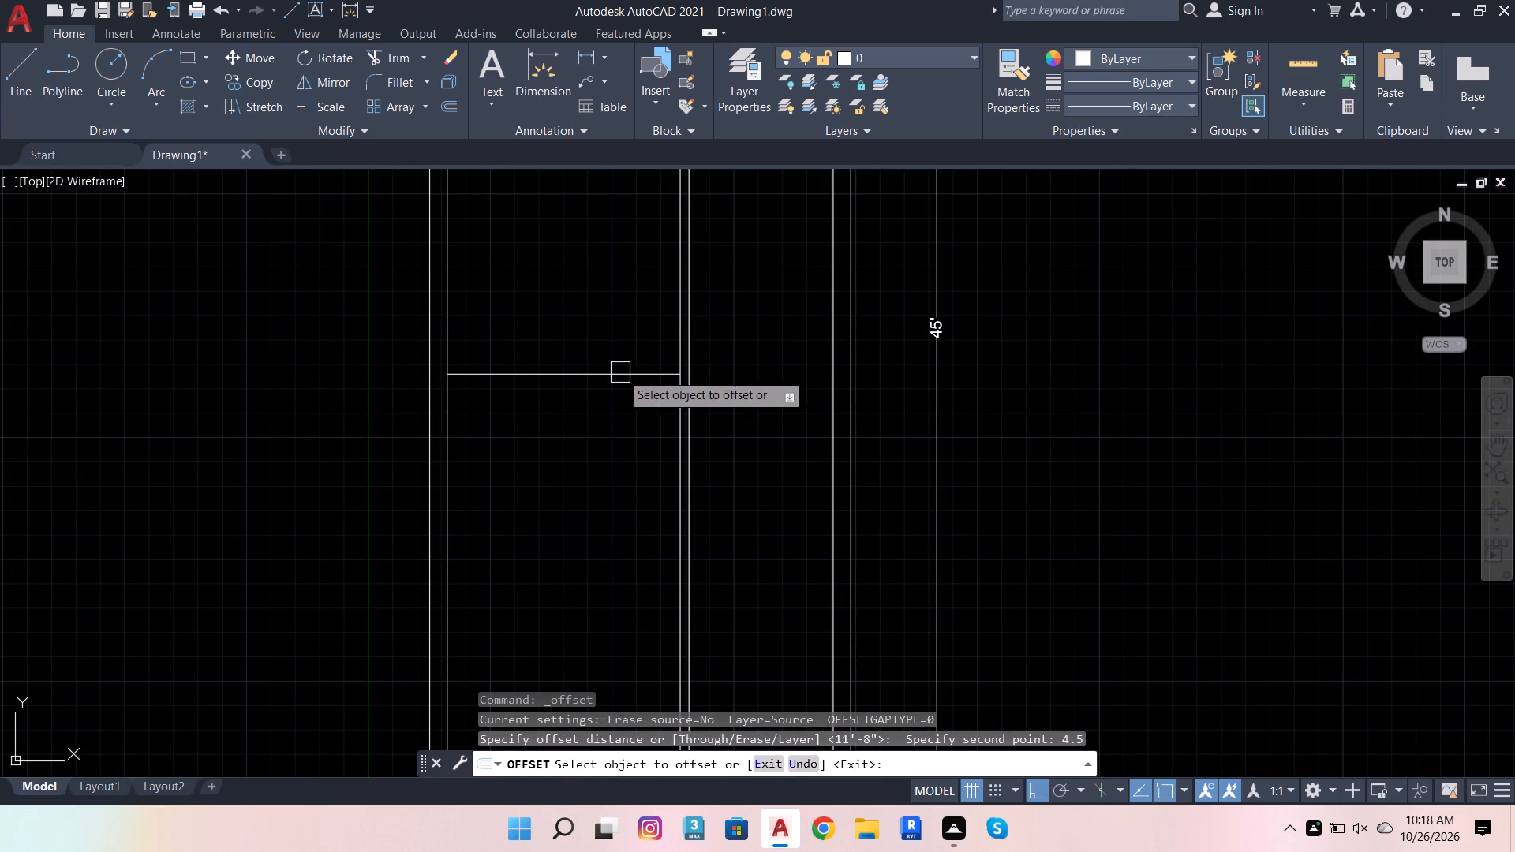
pyautogui.click(620, 372)
pyautogui.click(600, 437)
# Trim the vertical wall lines between the paired lines at both ends of the left side's two cross walls.
pyautogui.click(391, 48)
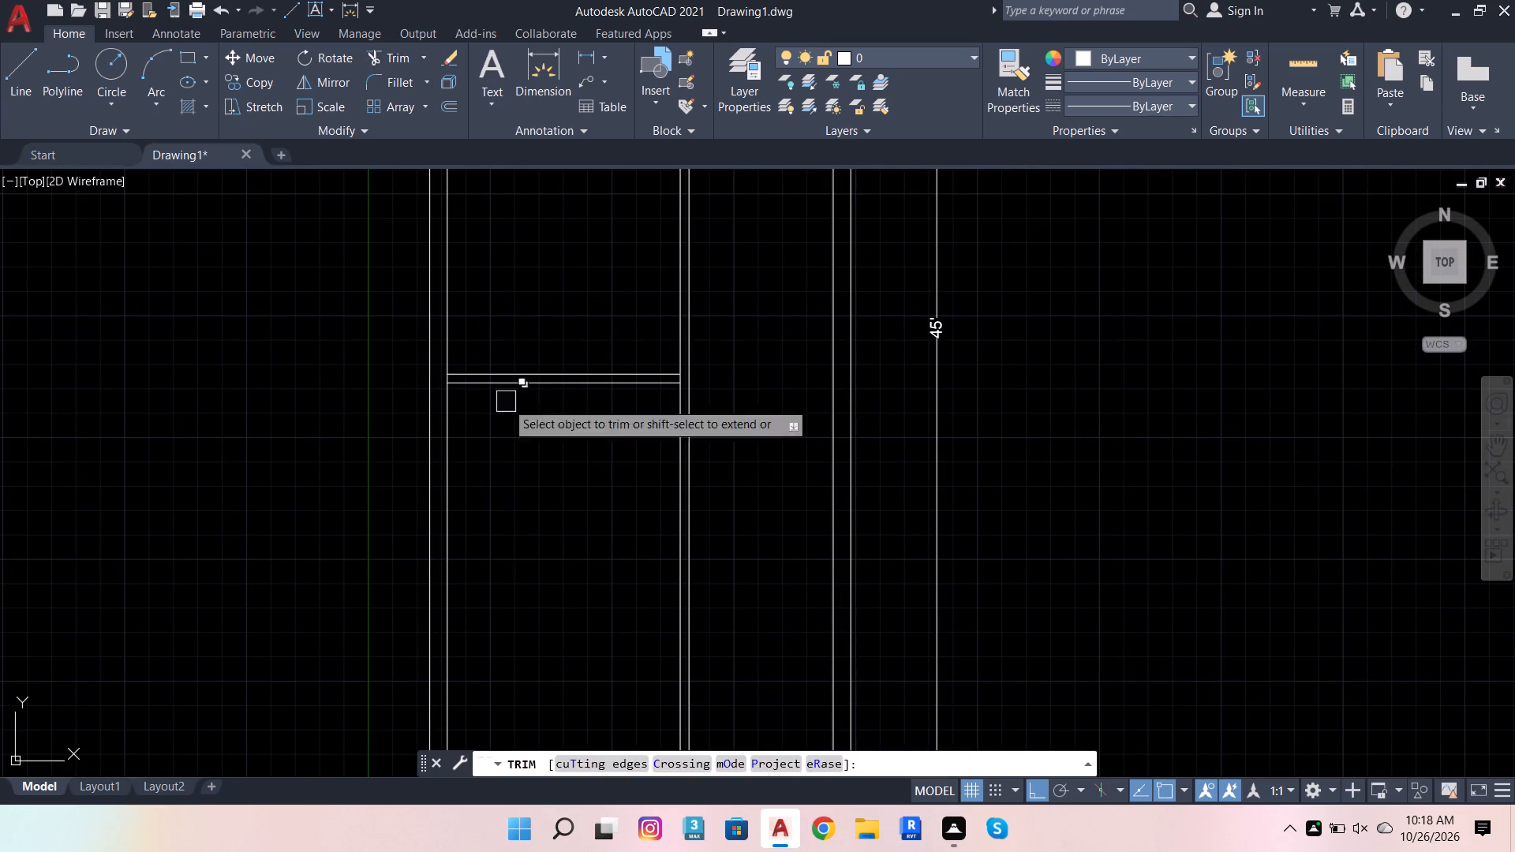
pyautogui.scroll(-2, 528, 463)
pyautogui.scroll(4, 501, 302)
pyautogui.scroll(4, 456, 434)
pyautogui.click(461, 435)
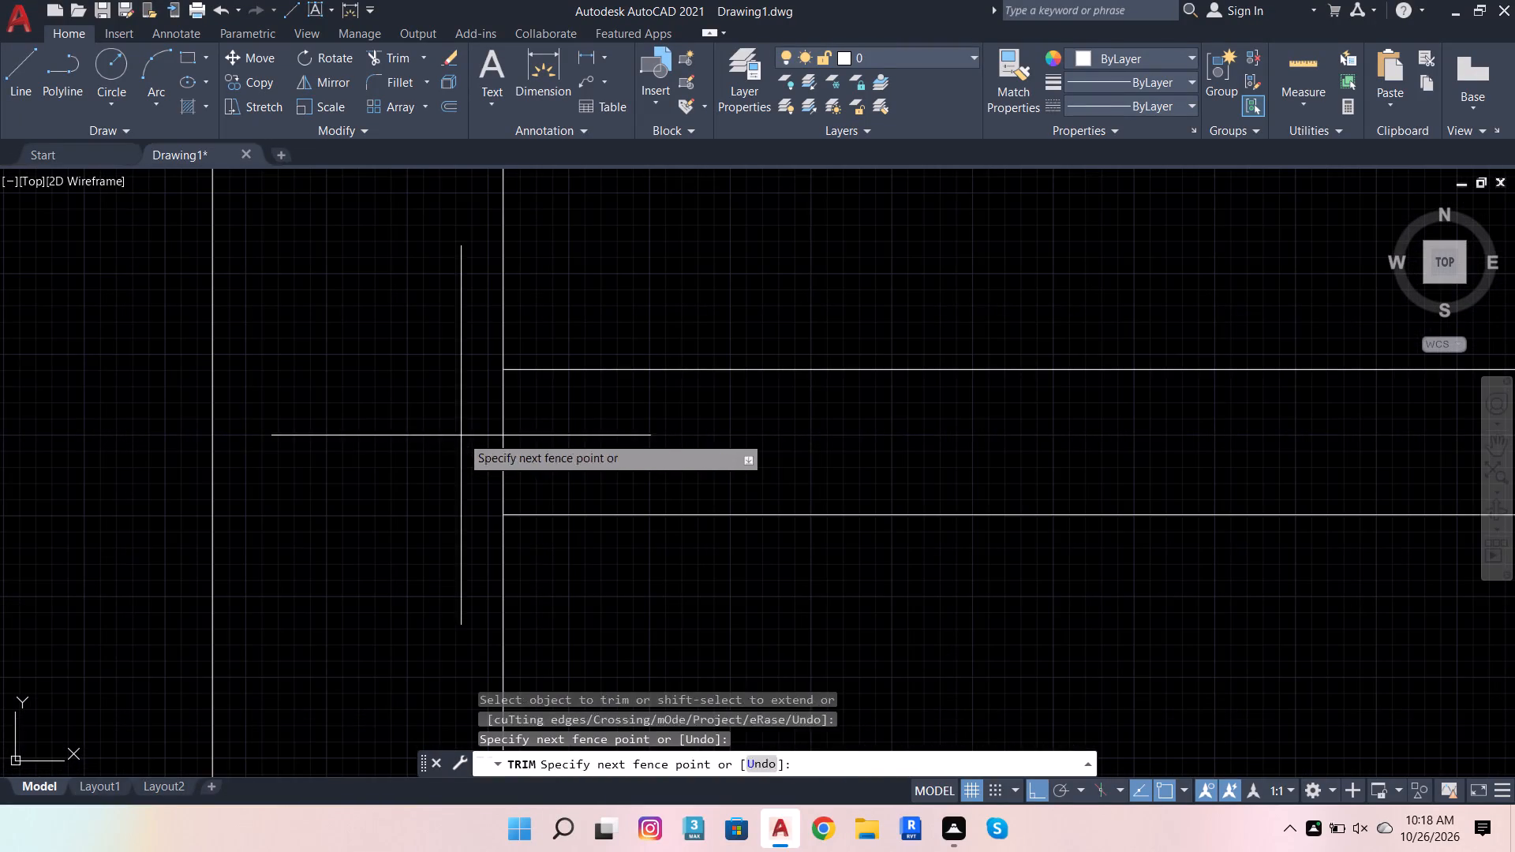
pyautogui.scroll(-6, 612, 446)
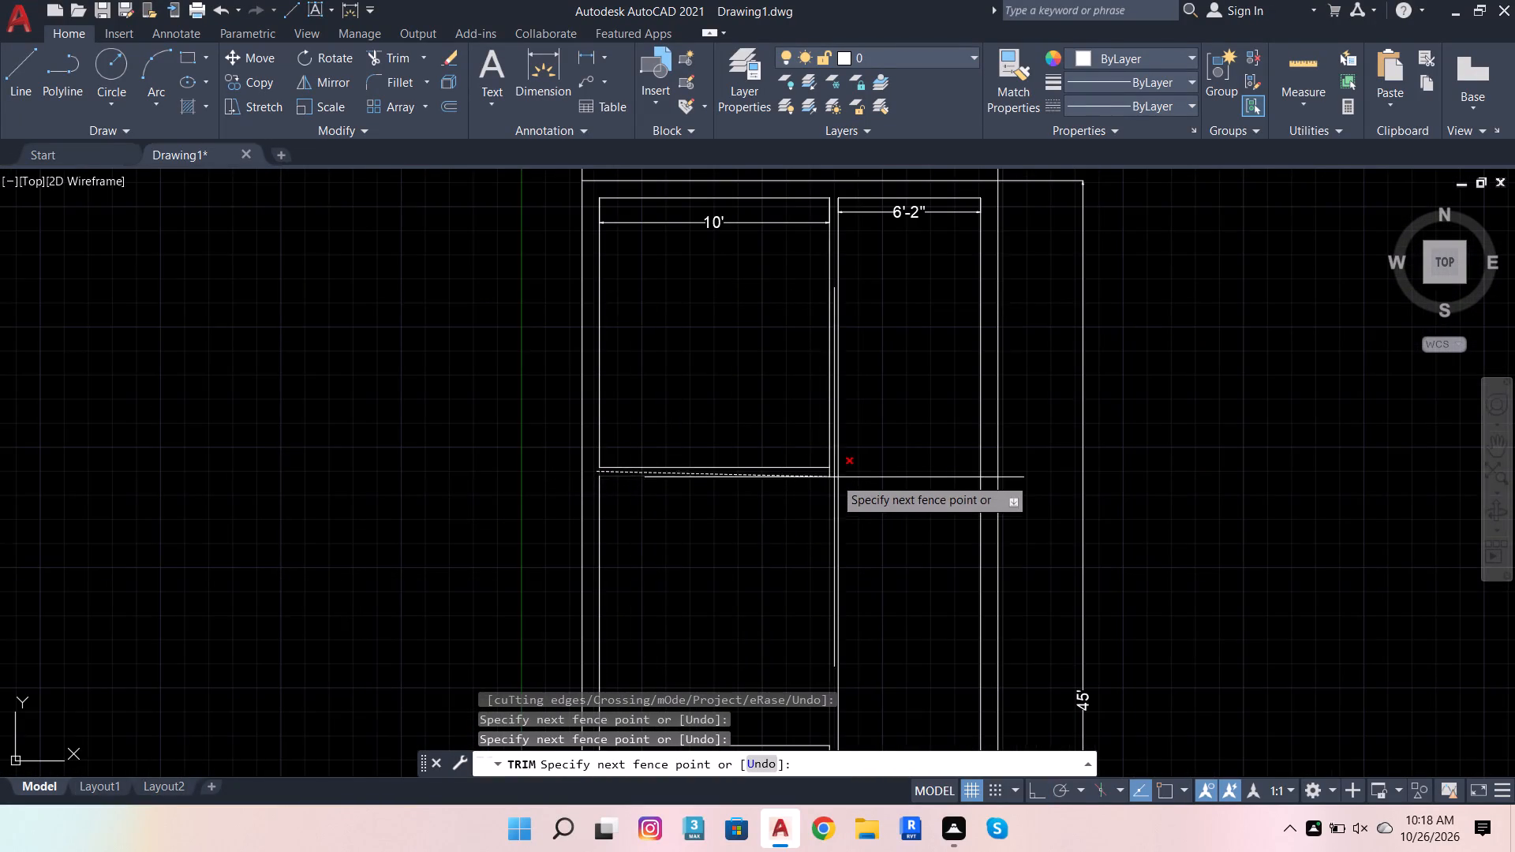
pyautogui.scroll(3, 835, 475)
pyautogui.click(817, 472)
pyautogui.scroll(-7, 840, 432)
pyautogui.scroll(5, 829, 485)
pyautogui.scroll(3, 913, 435)
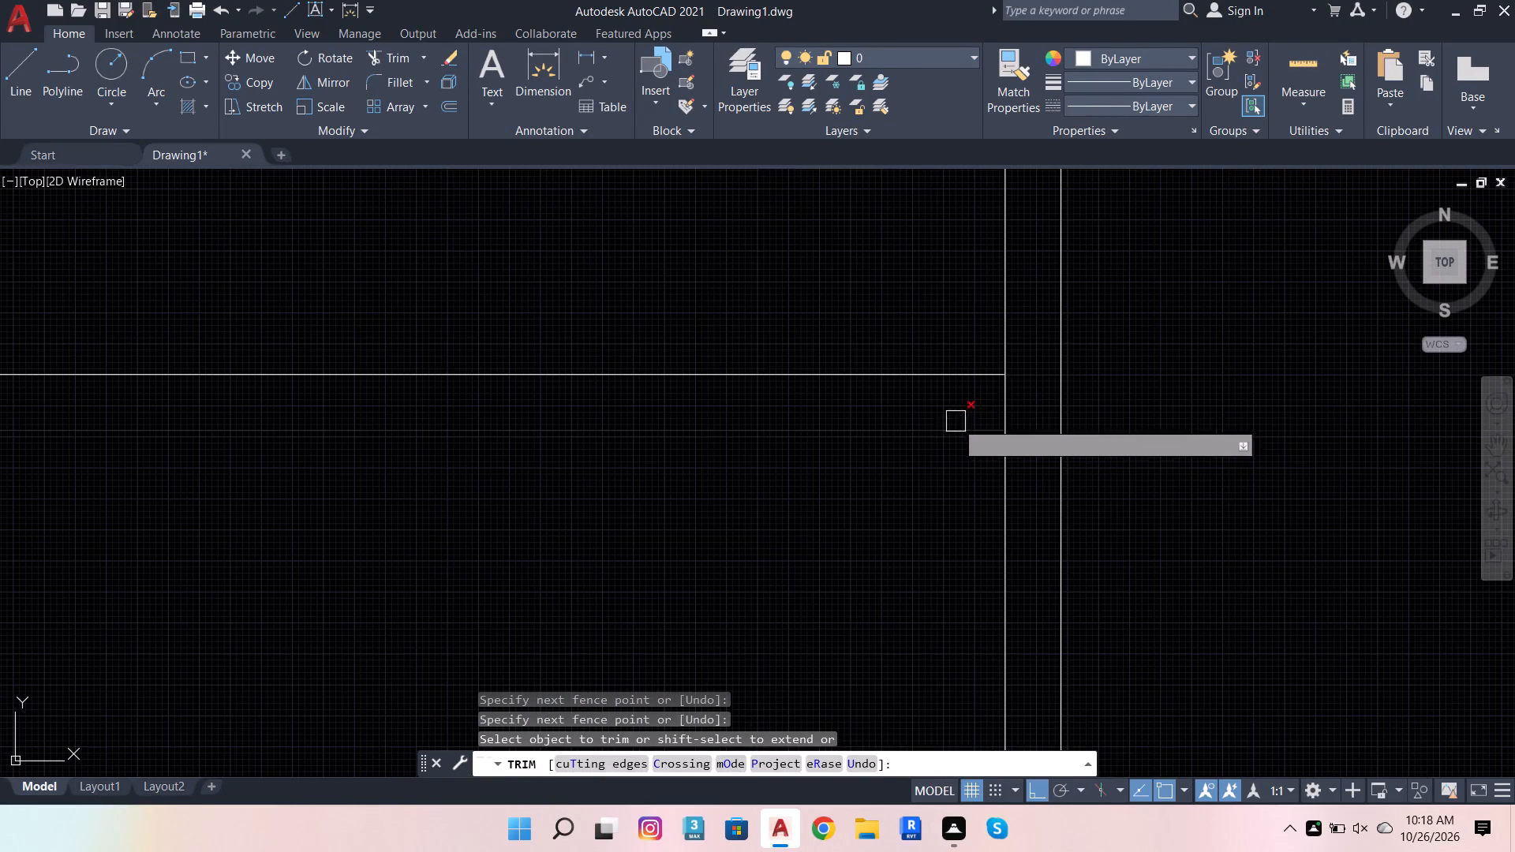
pyautogui.click(1030, 397)
pyautogui.scroll(-3, 898, 424)
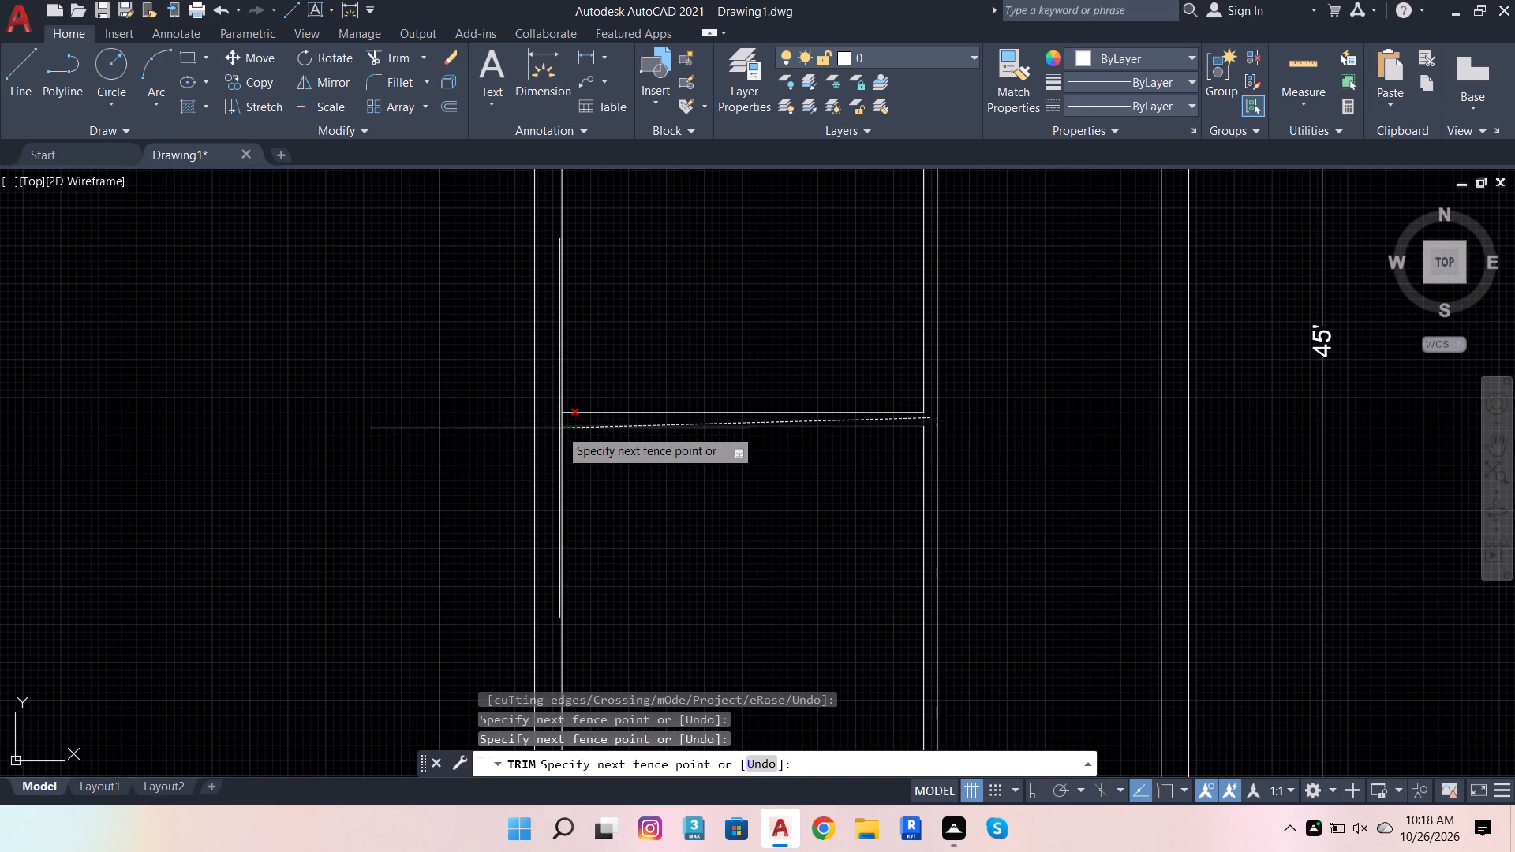
pyautogui.scroll(2, 544, 421)
pyautogui.click(559, 412)
pyautogui.scroll(-6, 482, 495)
pyautogui.scroll(4, 550, 379)
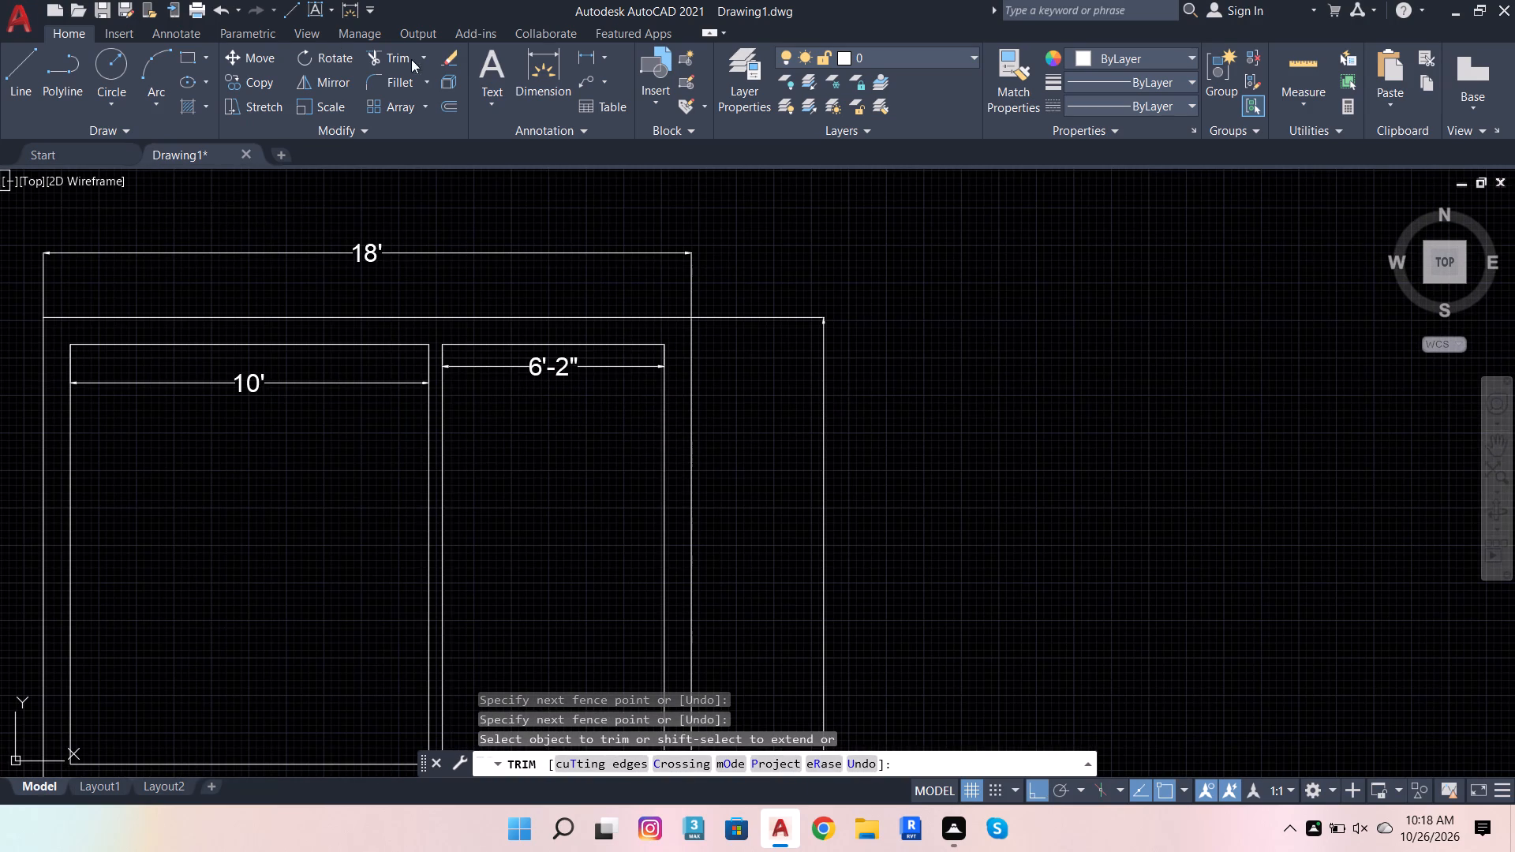
# Offset the right room's inner top wall line 3'9" downward.
pyautogui.click(456, 109)
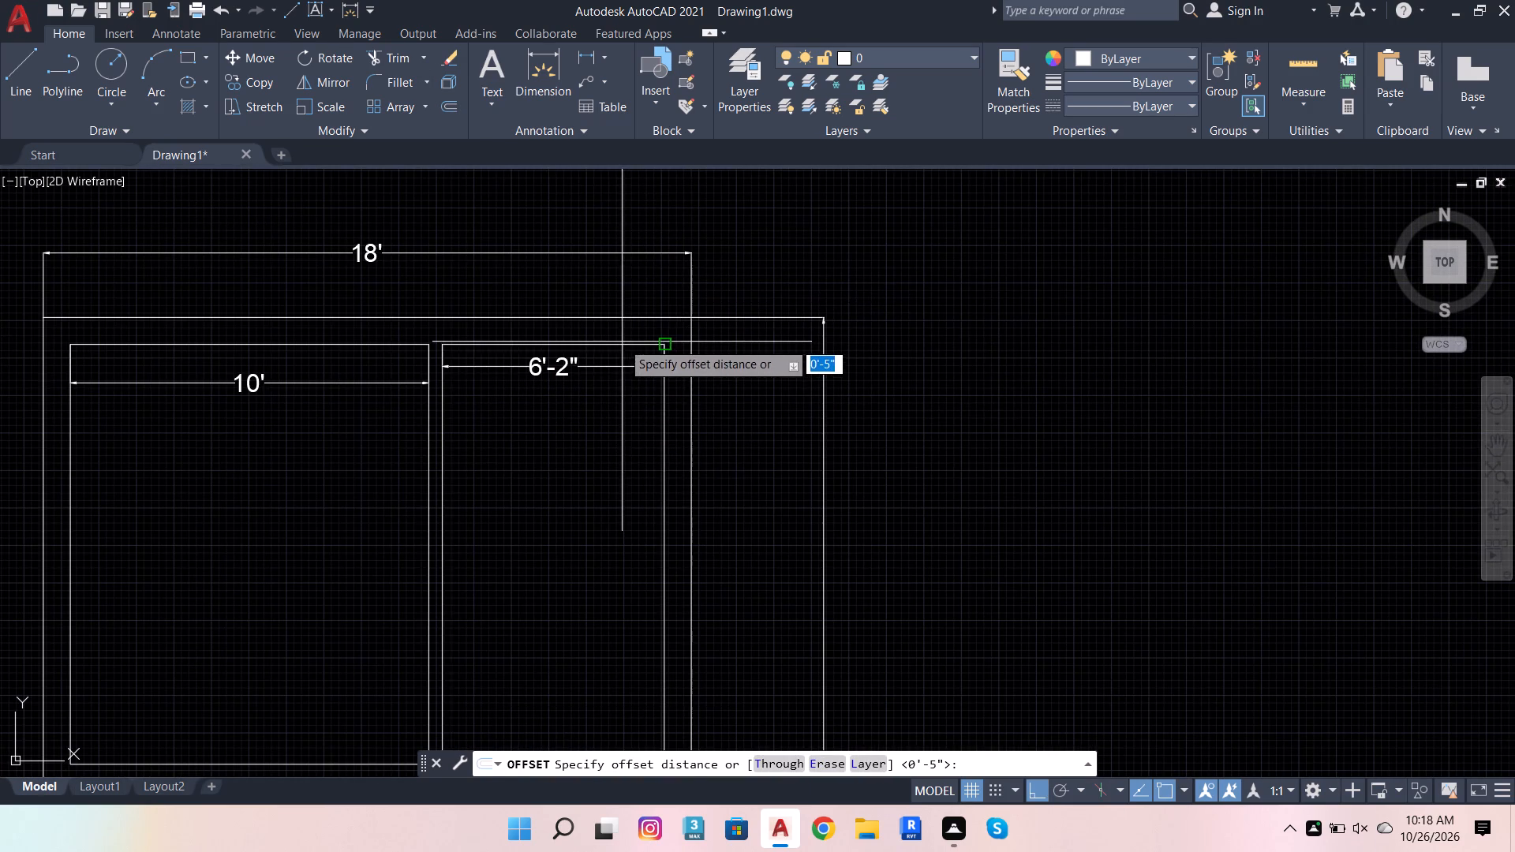
pyautogui.click(622, 342)
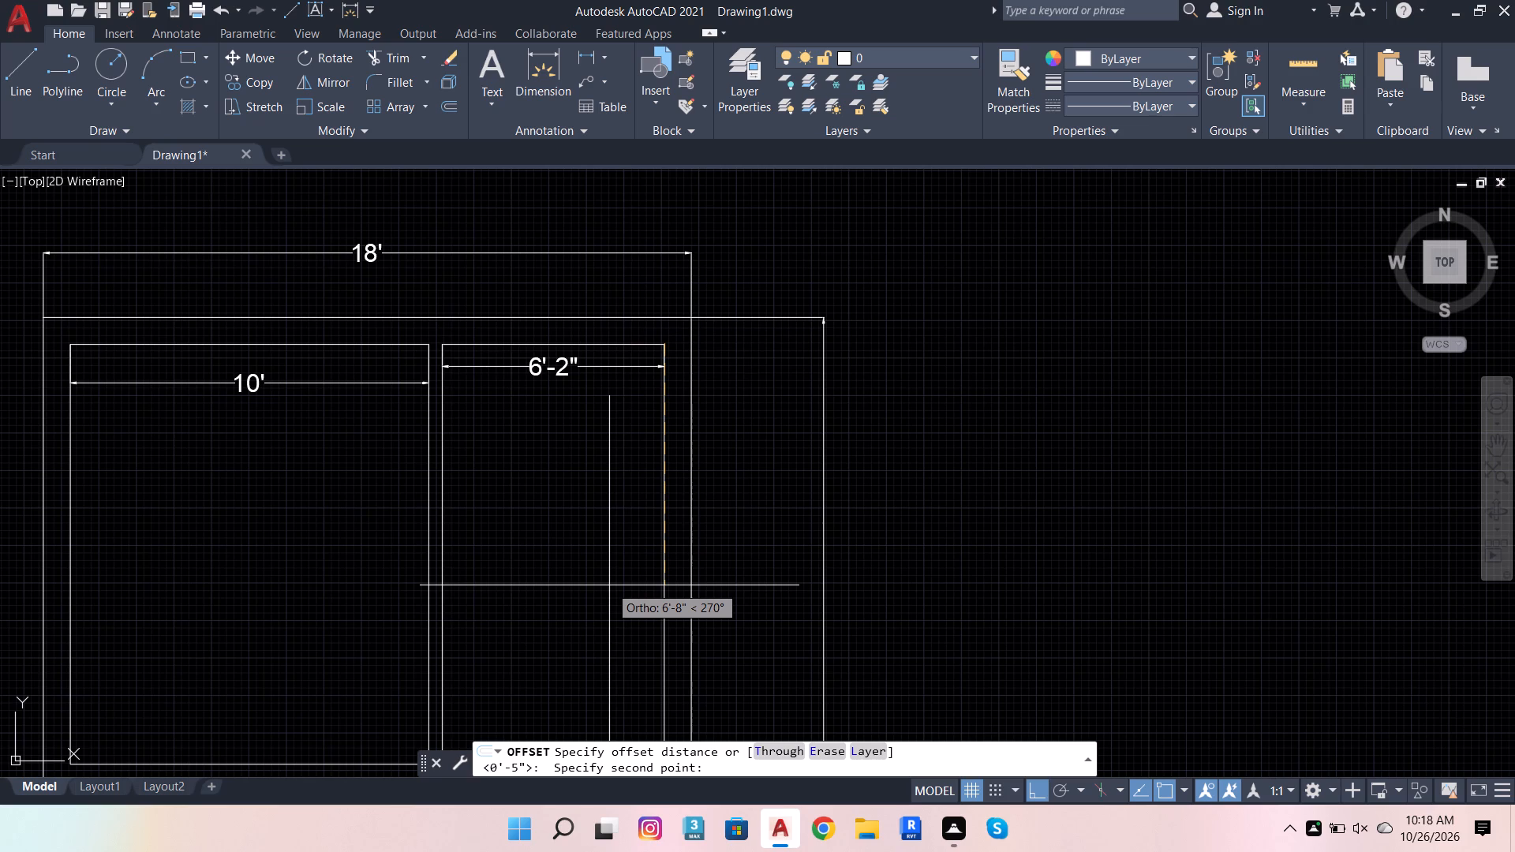
pyautogui.press('3')
pyautogui.write("'9")
pyautogui.press('Return')
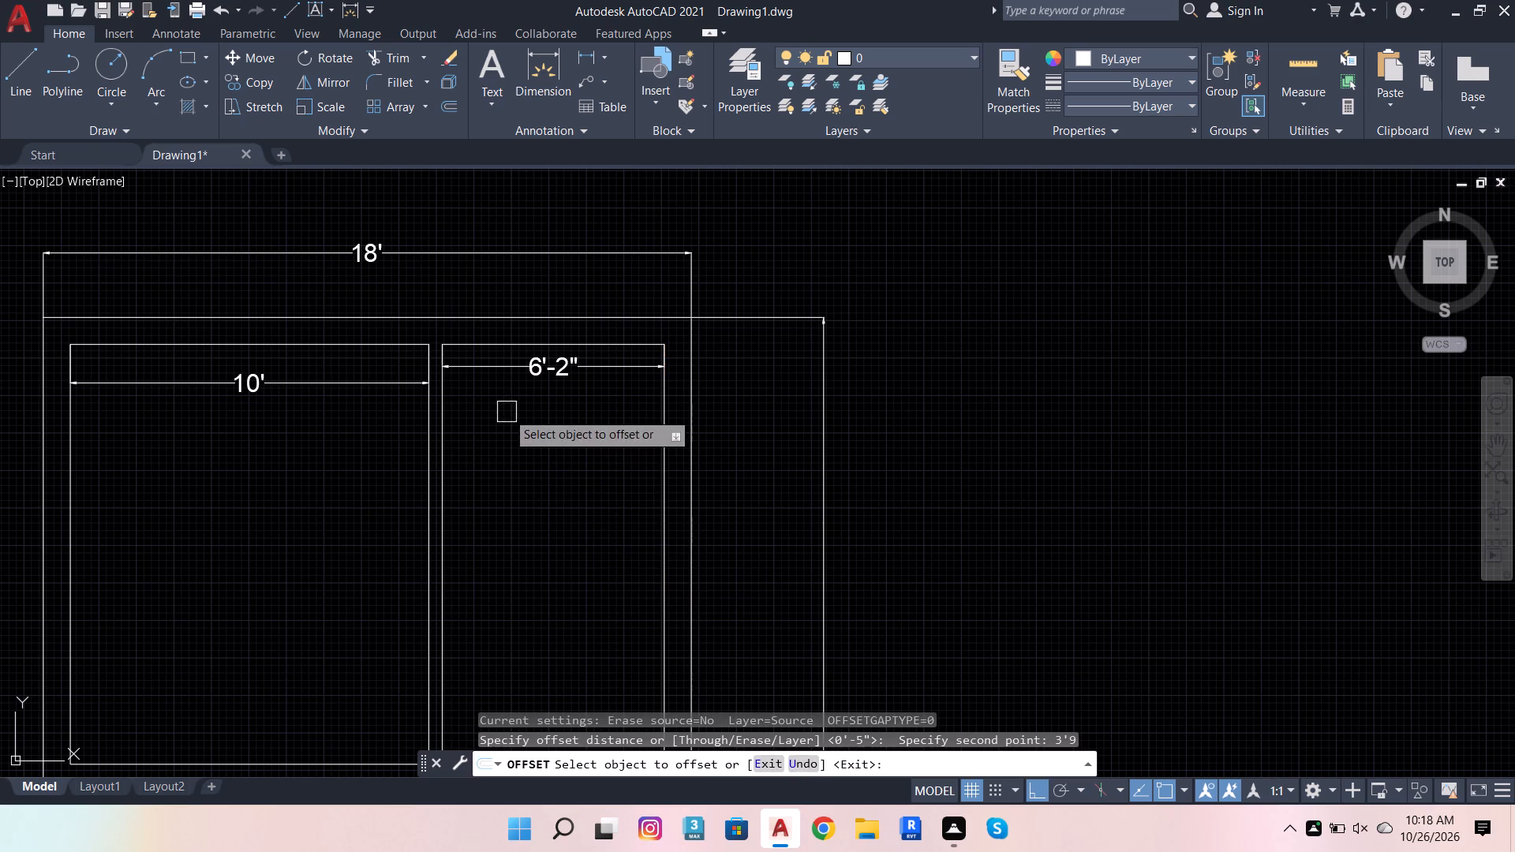
pyautogui.click(489, 340)
pyautogui.moveTo(548, 486); pyautogui.dragTo(543, 475)
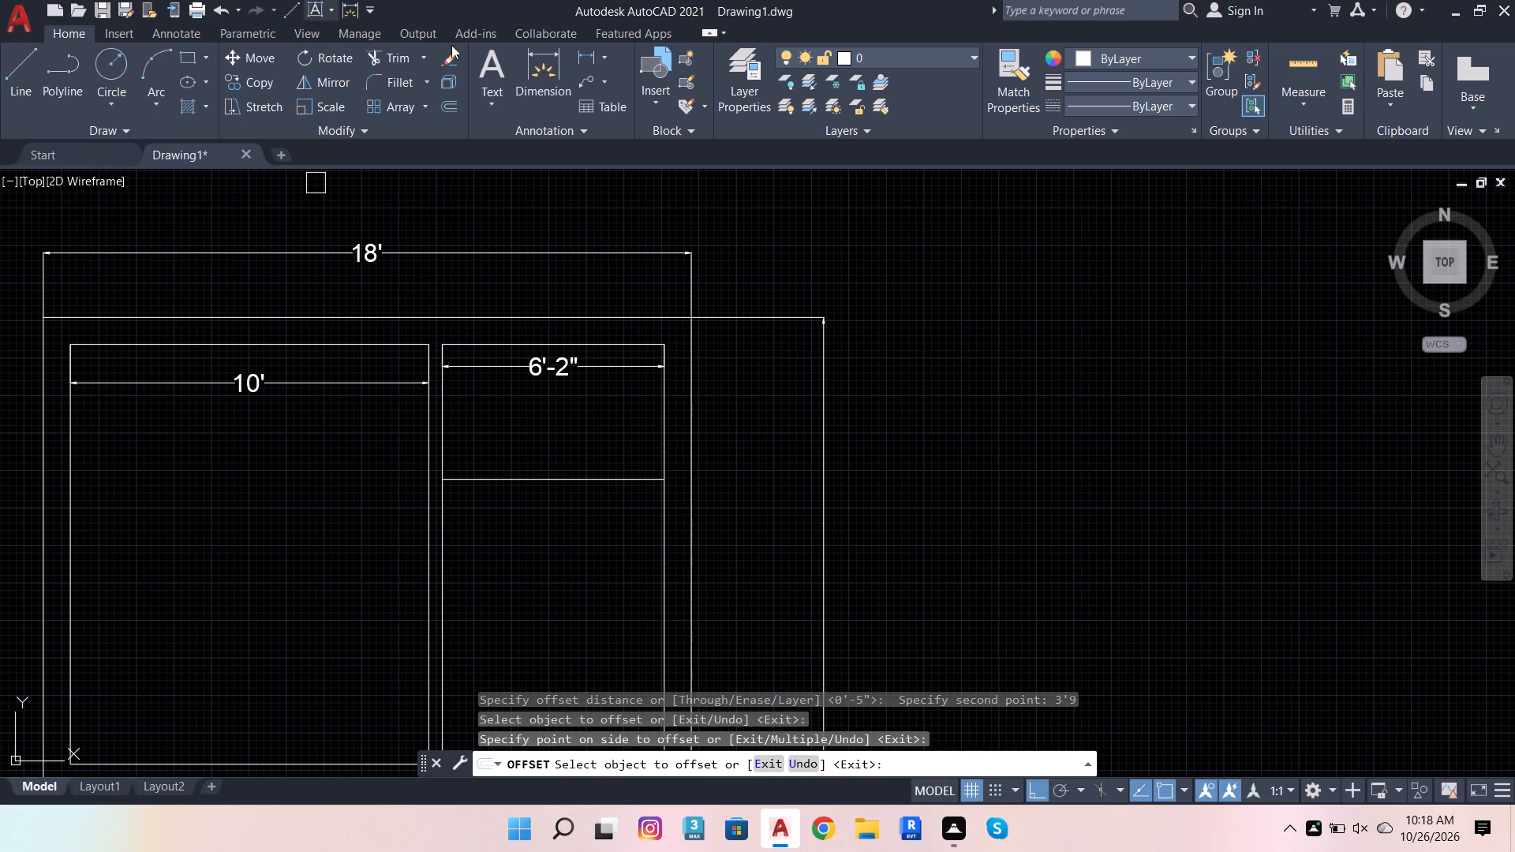
# Offset the new right-side horizontal line 4.5" downward to form the first cross wall there.
pyautogui.click(452, 107)
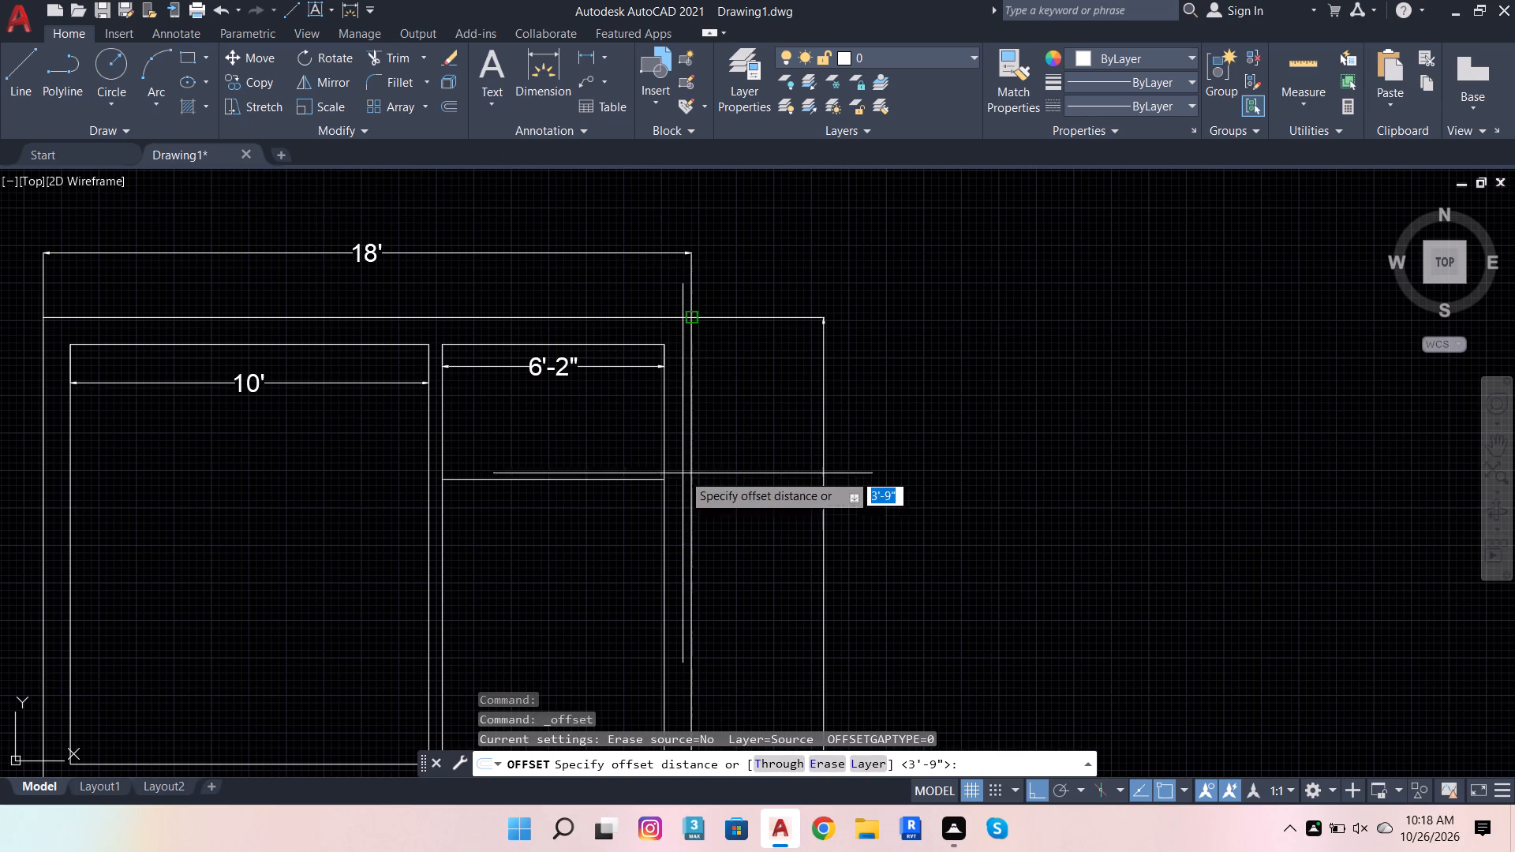
pyautogui.click(660, 478)
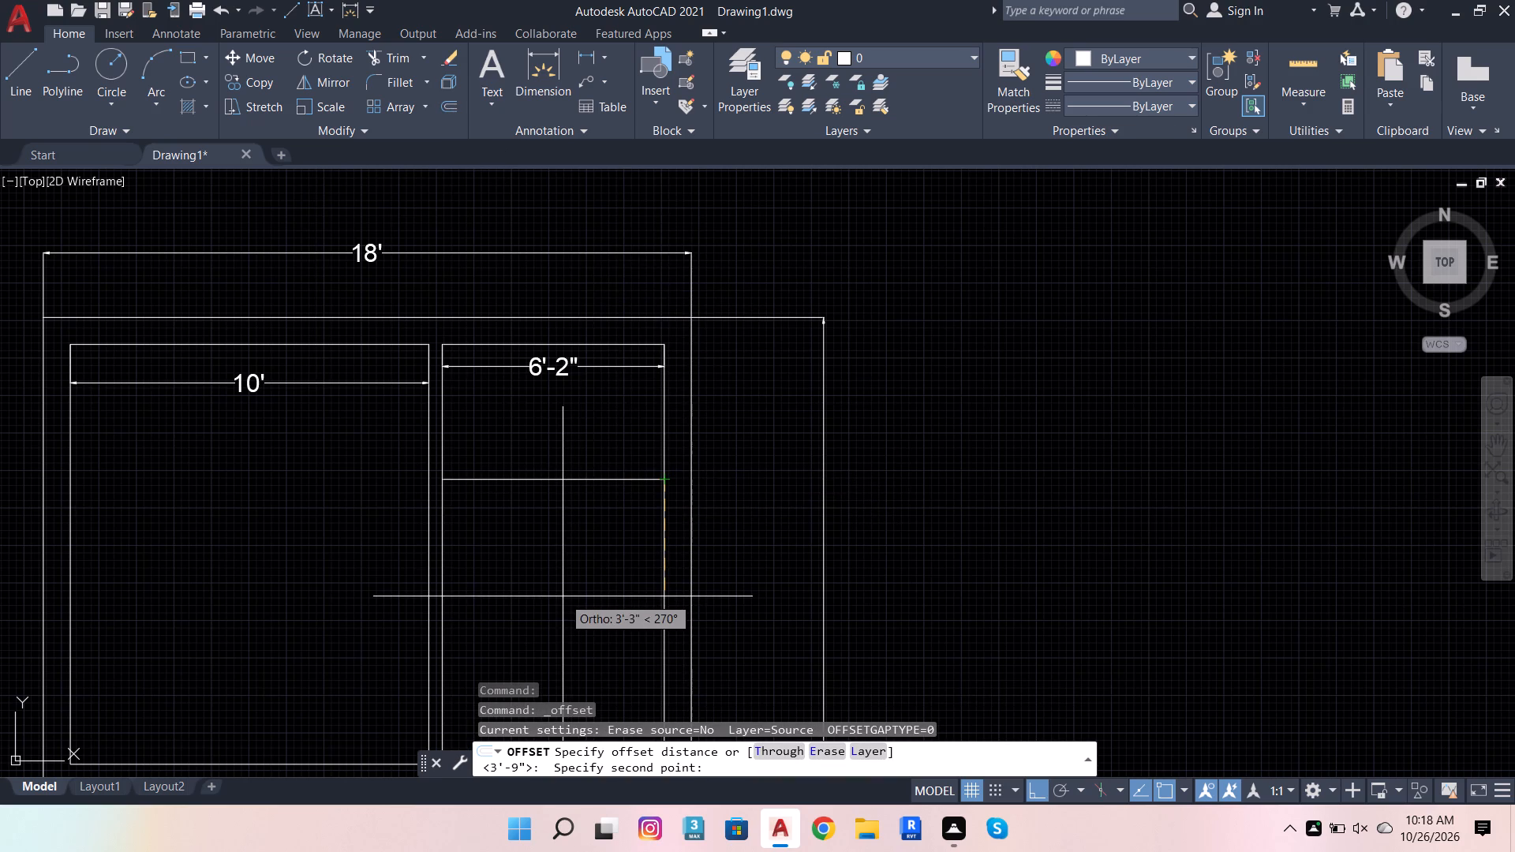
pyautogui.write('4.5')
pyautogui.press('Return')
pyautogui.click(634, 482)
pyautogui.click(617, 532)
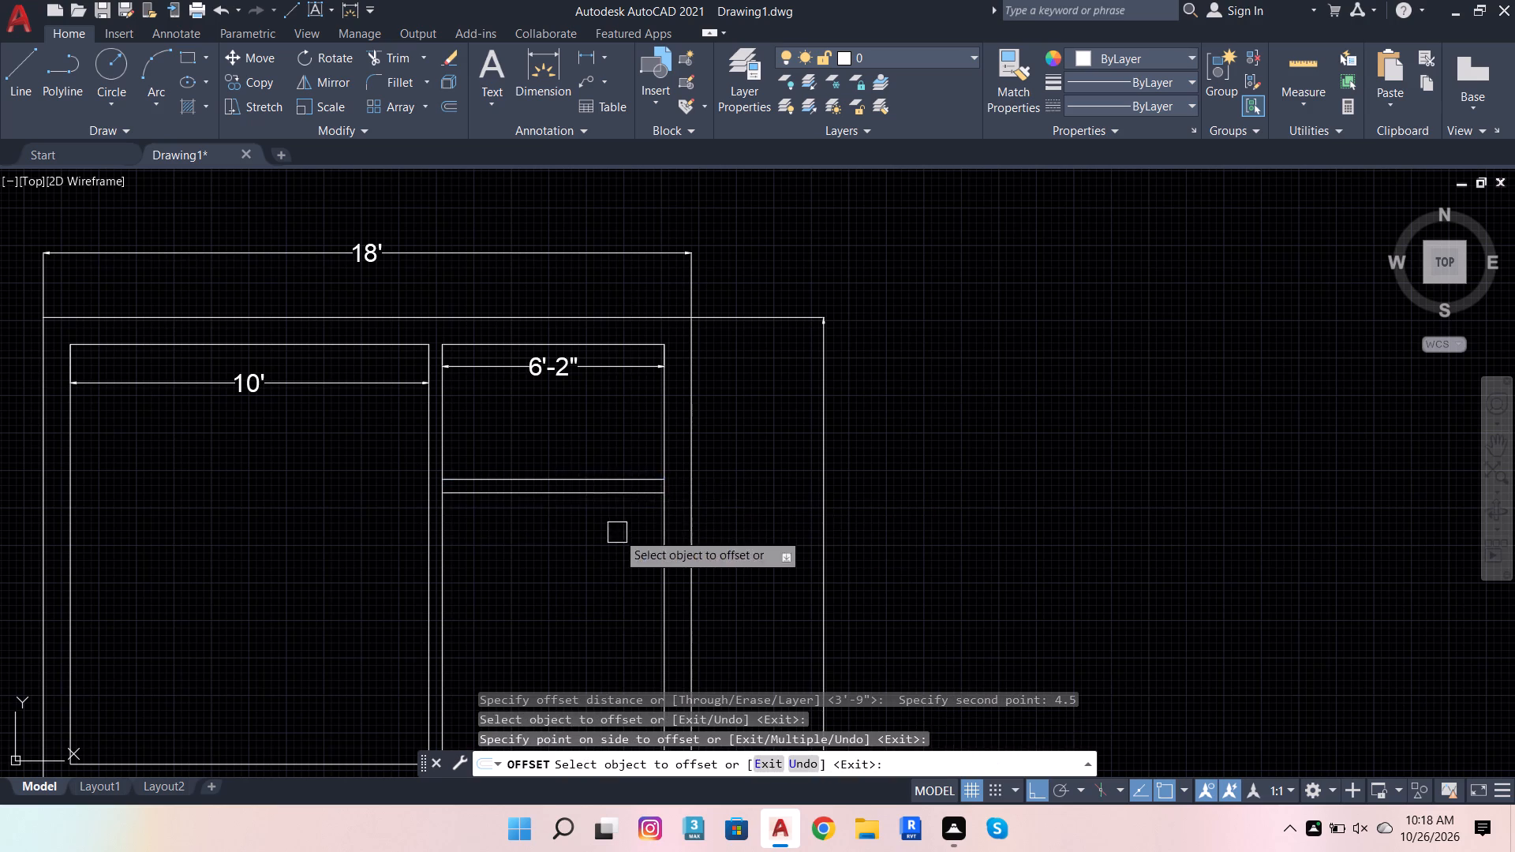
# Offset the lower line of the right side's first cross wall 3'9" downward to set the second small room's depth.
pyautogui.click(452, 101)
pyautogui.scroll(-2, 600, 428)
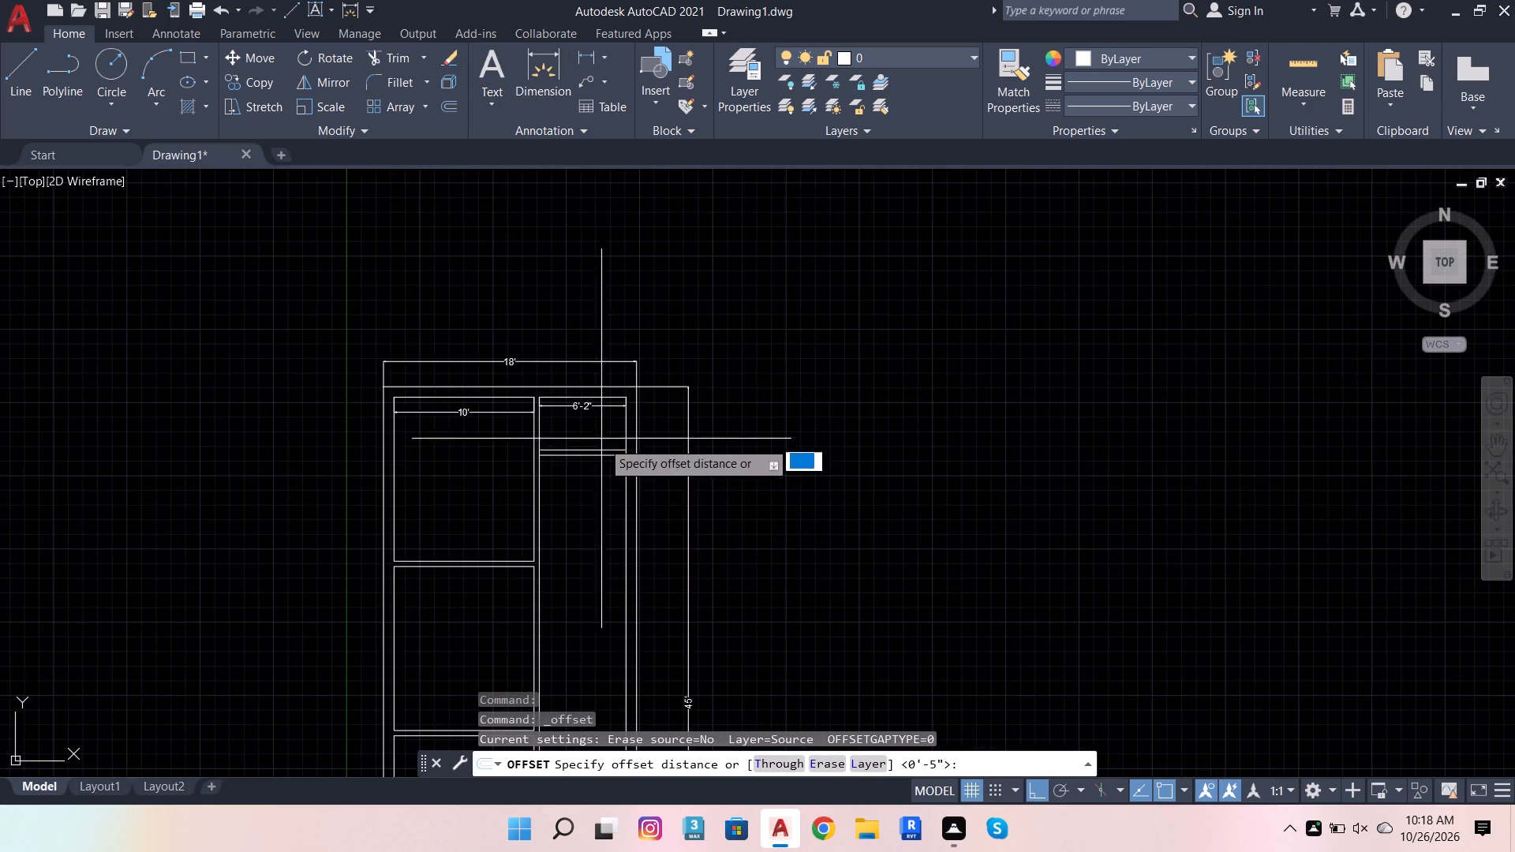
pyautogui.scroll(3, 612, 484)
pyautogui.click(656, 378)
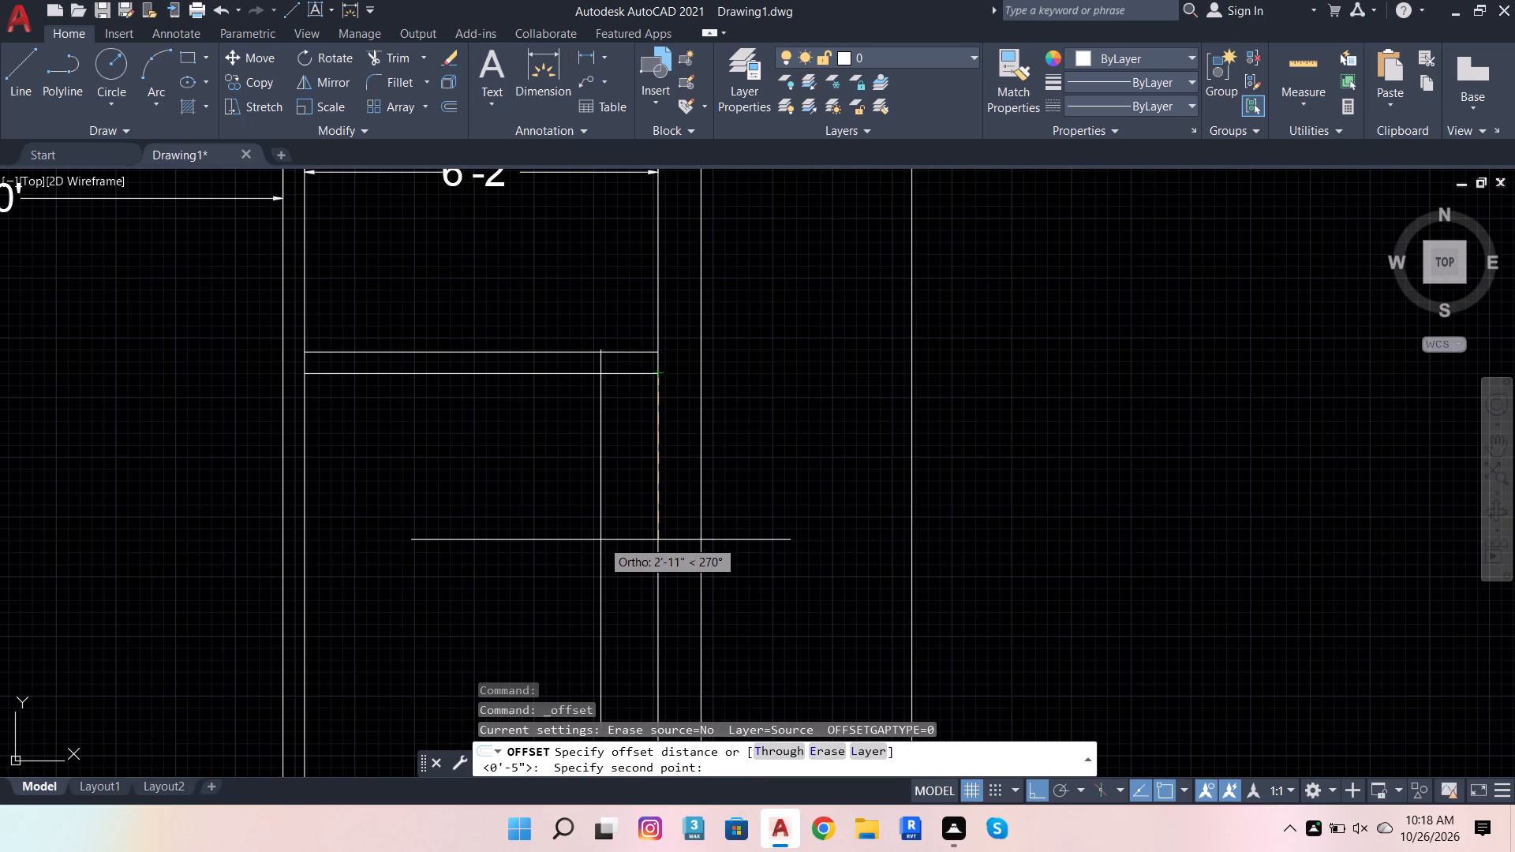
pyautogui.write("3'9")
pyautogui.press('Return')
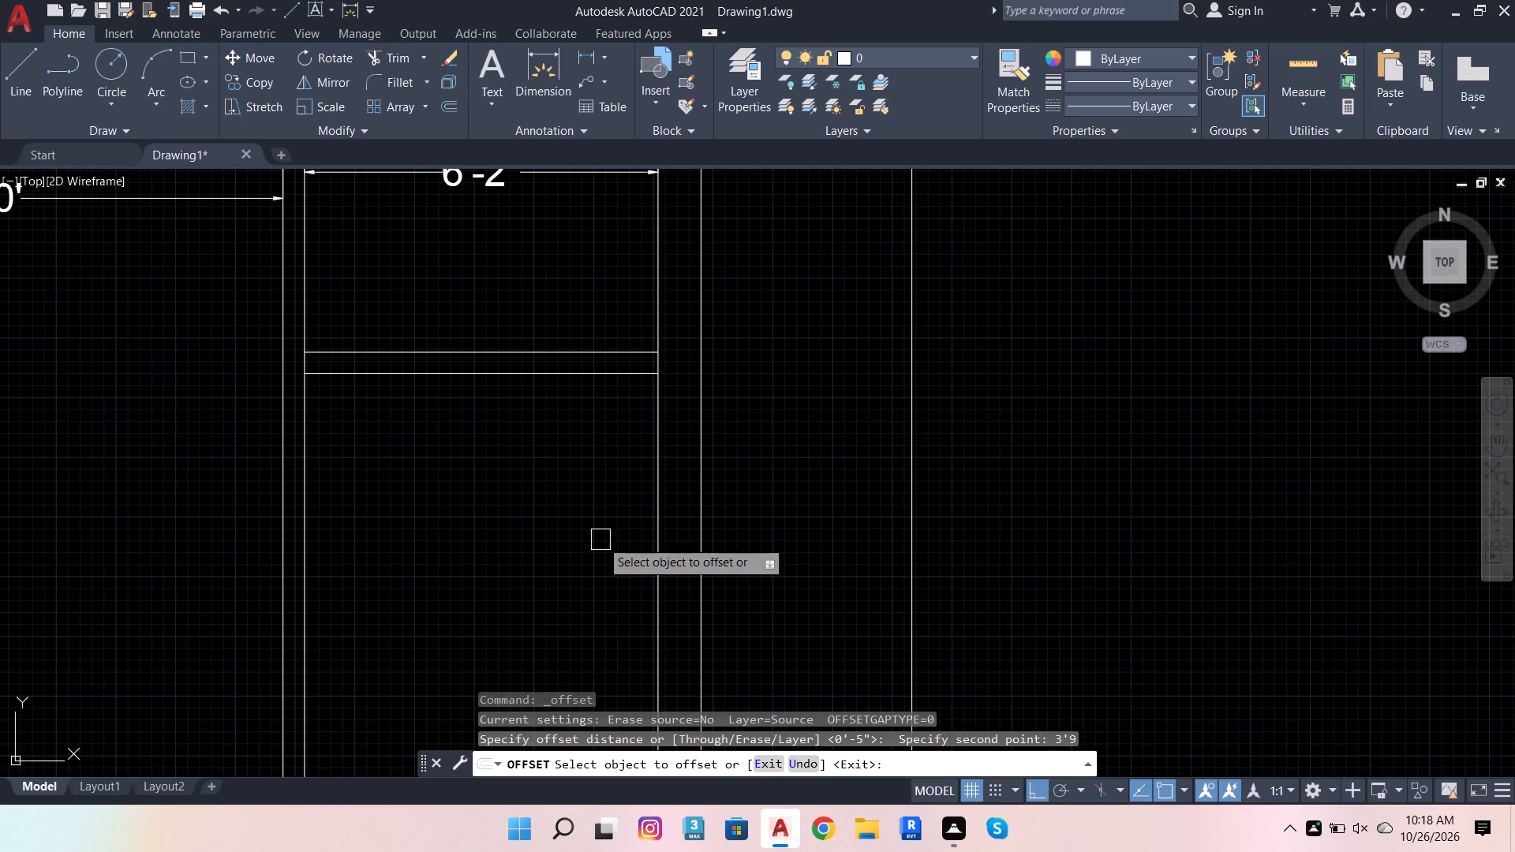
pyautogui.click(583, 375)
pyautogui.moveTo(568, 488); pyautogui.dragTo(570, 480)
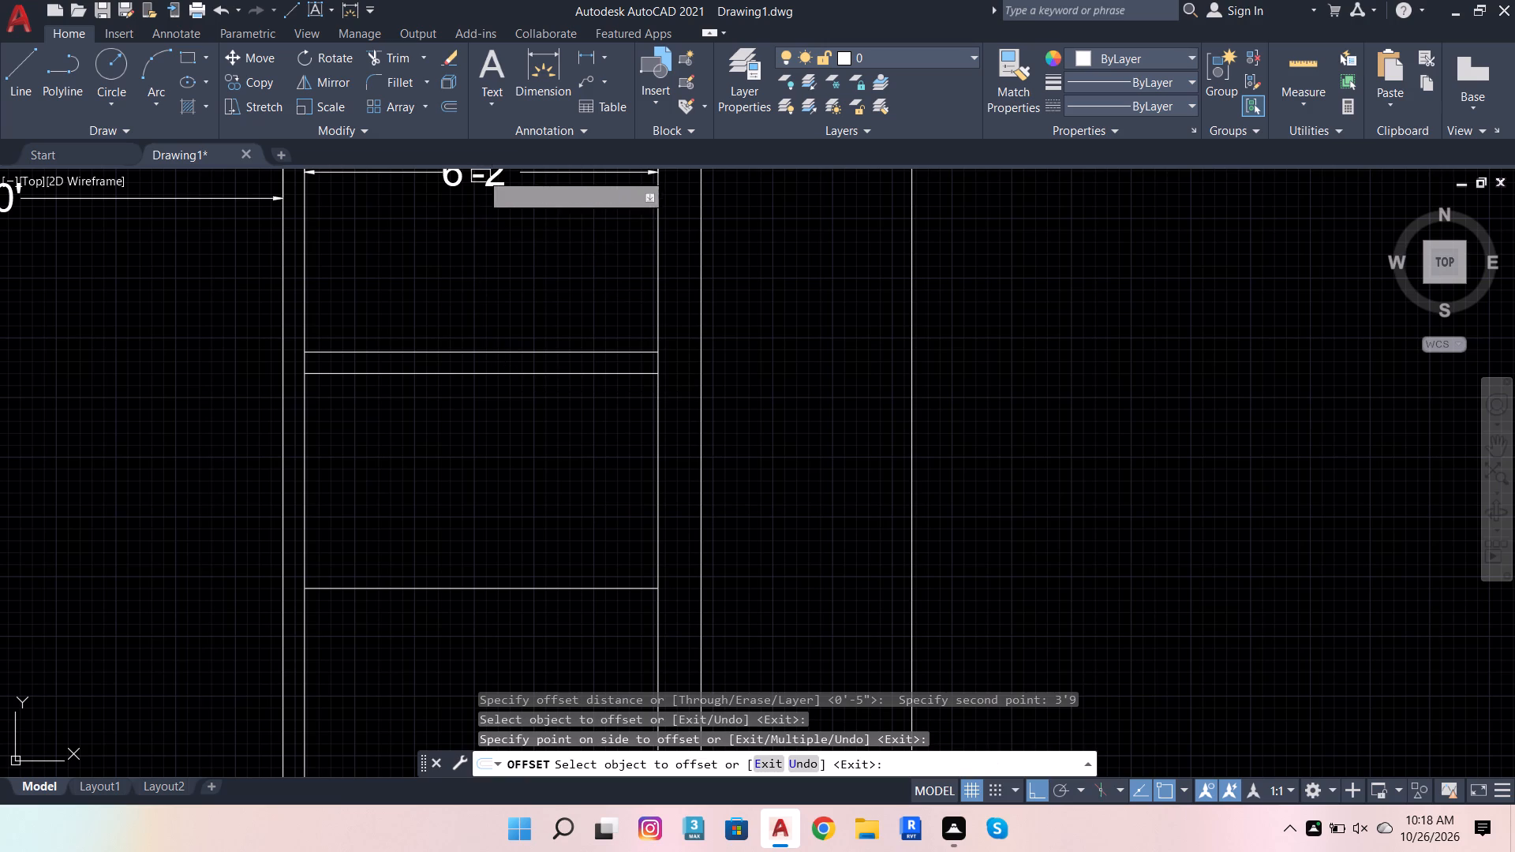
# Offset the right side's newest horizontal line 4.5" downward to form the second cross wall.
pyautogui.click(448, 100)
pyautogui.scroll(-5, 626, 284)
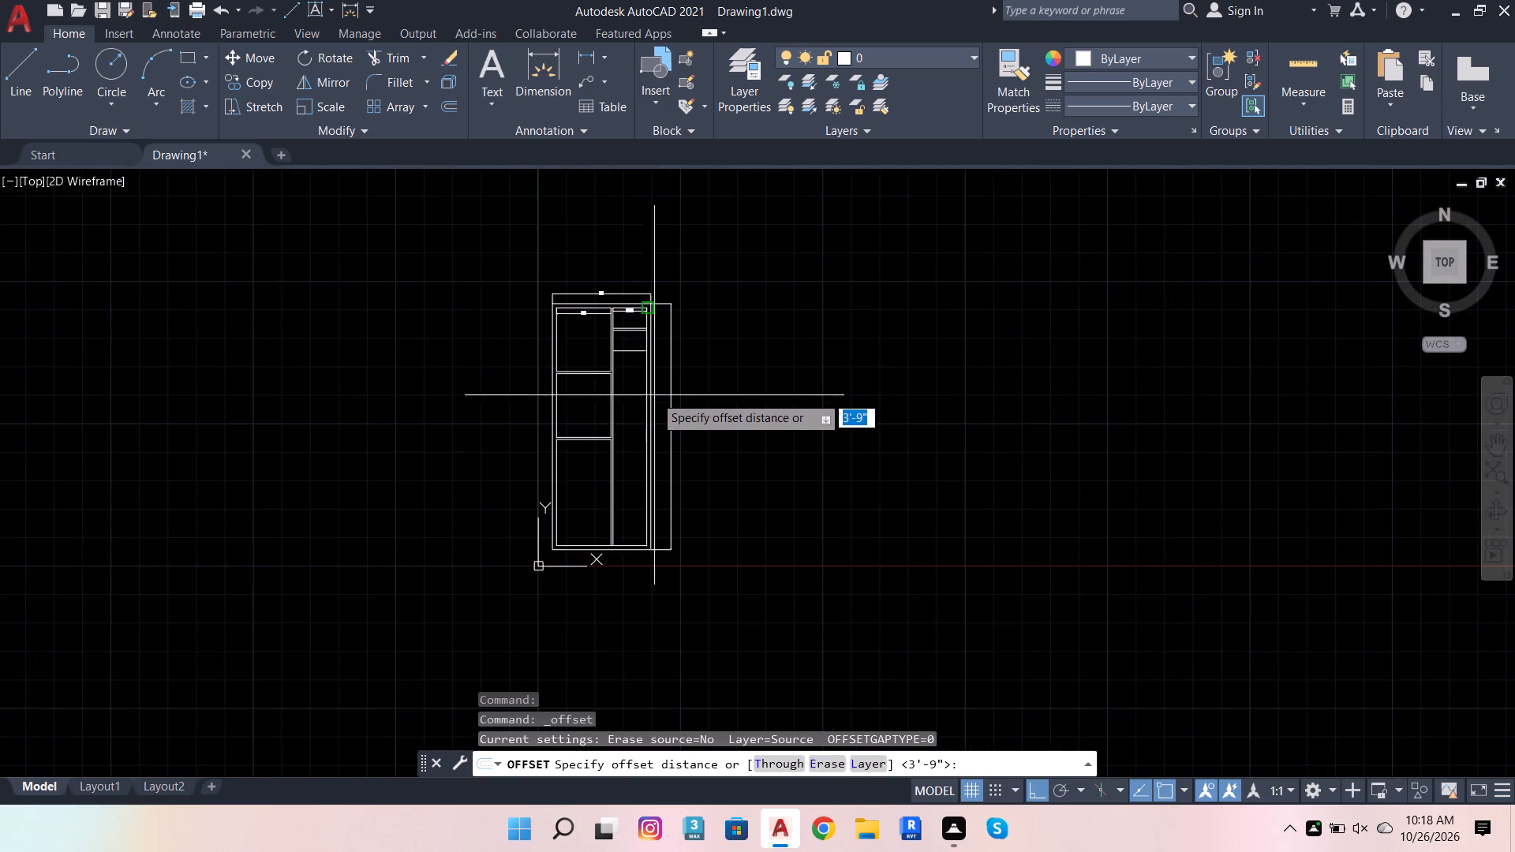
pyautogui.scroll(3, 646, 392)
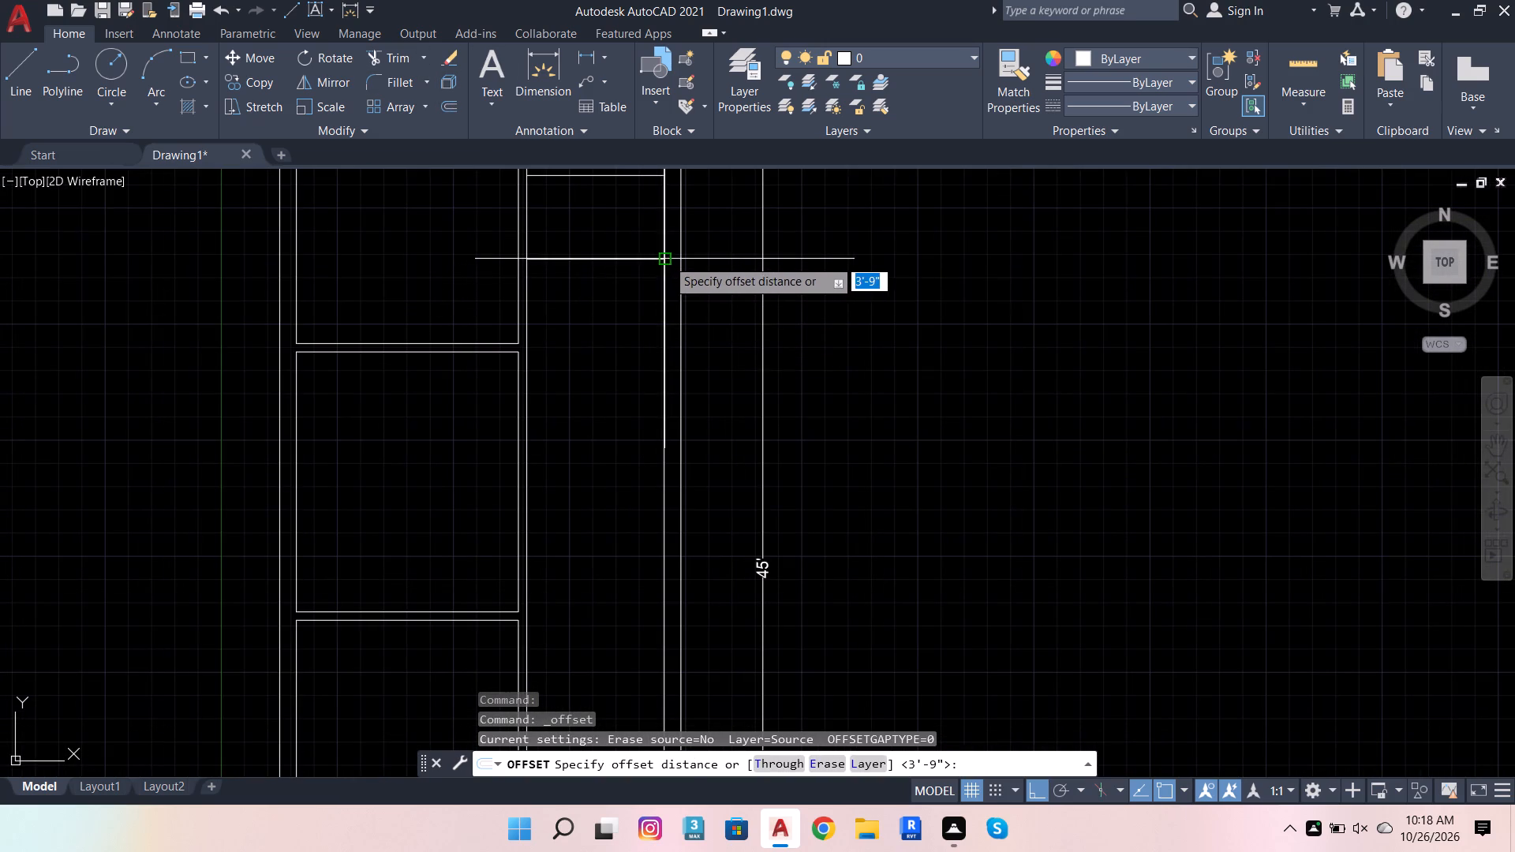
pyautogui.click(667, 259)
pyautogui.write('4.5')
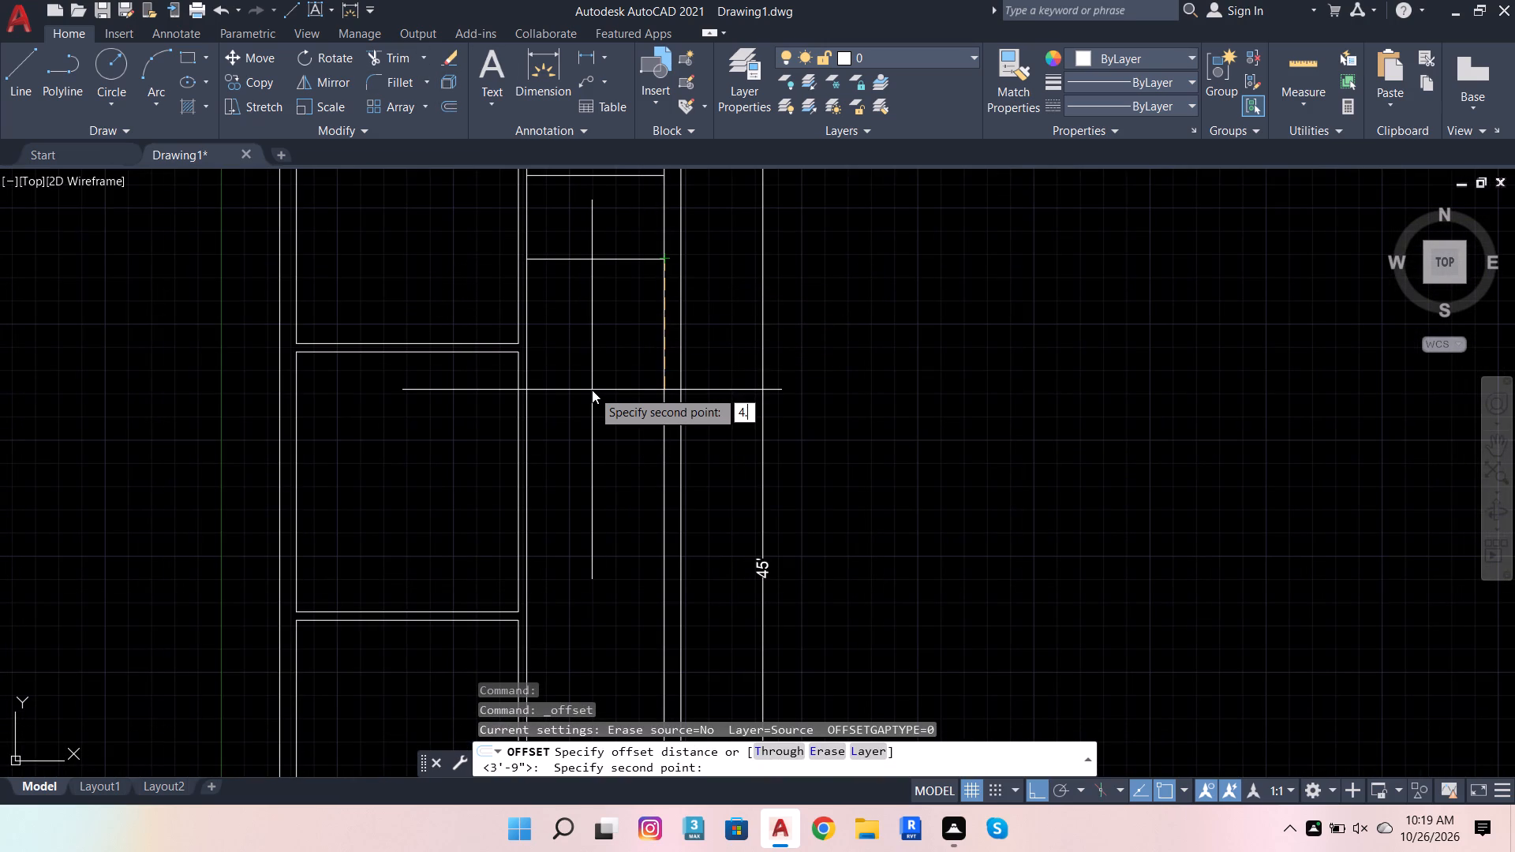
pyautogui.press('Return')
pyautogui.click(566, 262)
pyautogui.moveTo(583, 323); pyautogui.dragTo(584, 310)
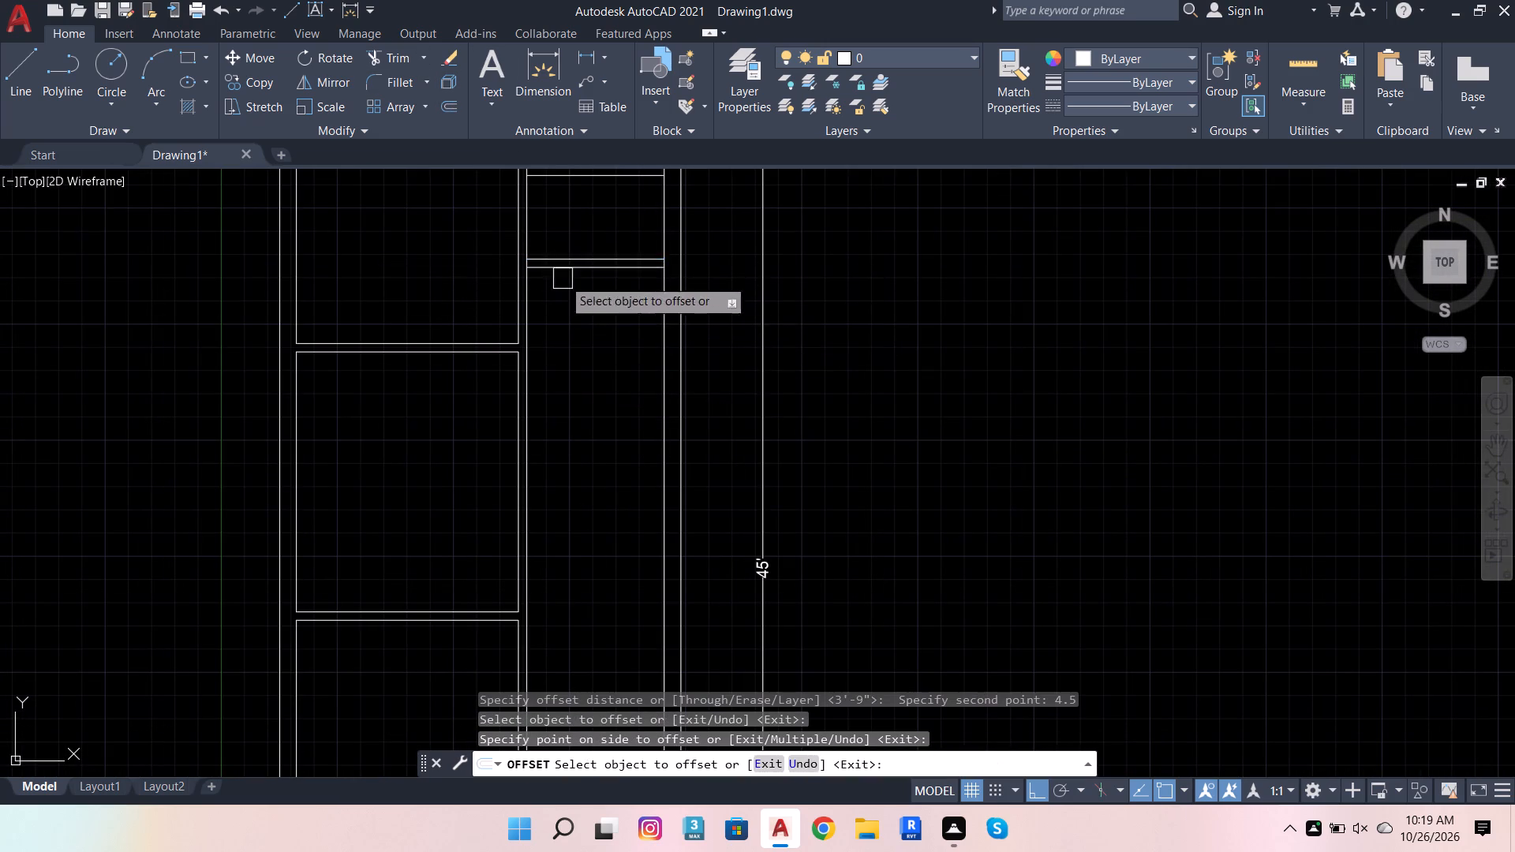
# Trim the vertical wall lines between the paired lines at both ends of the right side's two cross walls.
pyautogui.click(392, 58)
pyautogui.scroll(4, 627, 234)
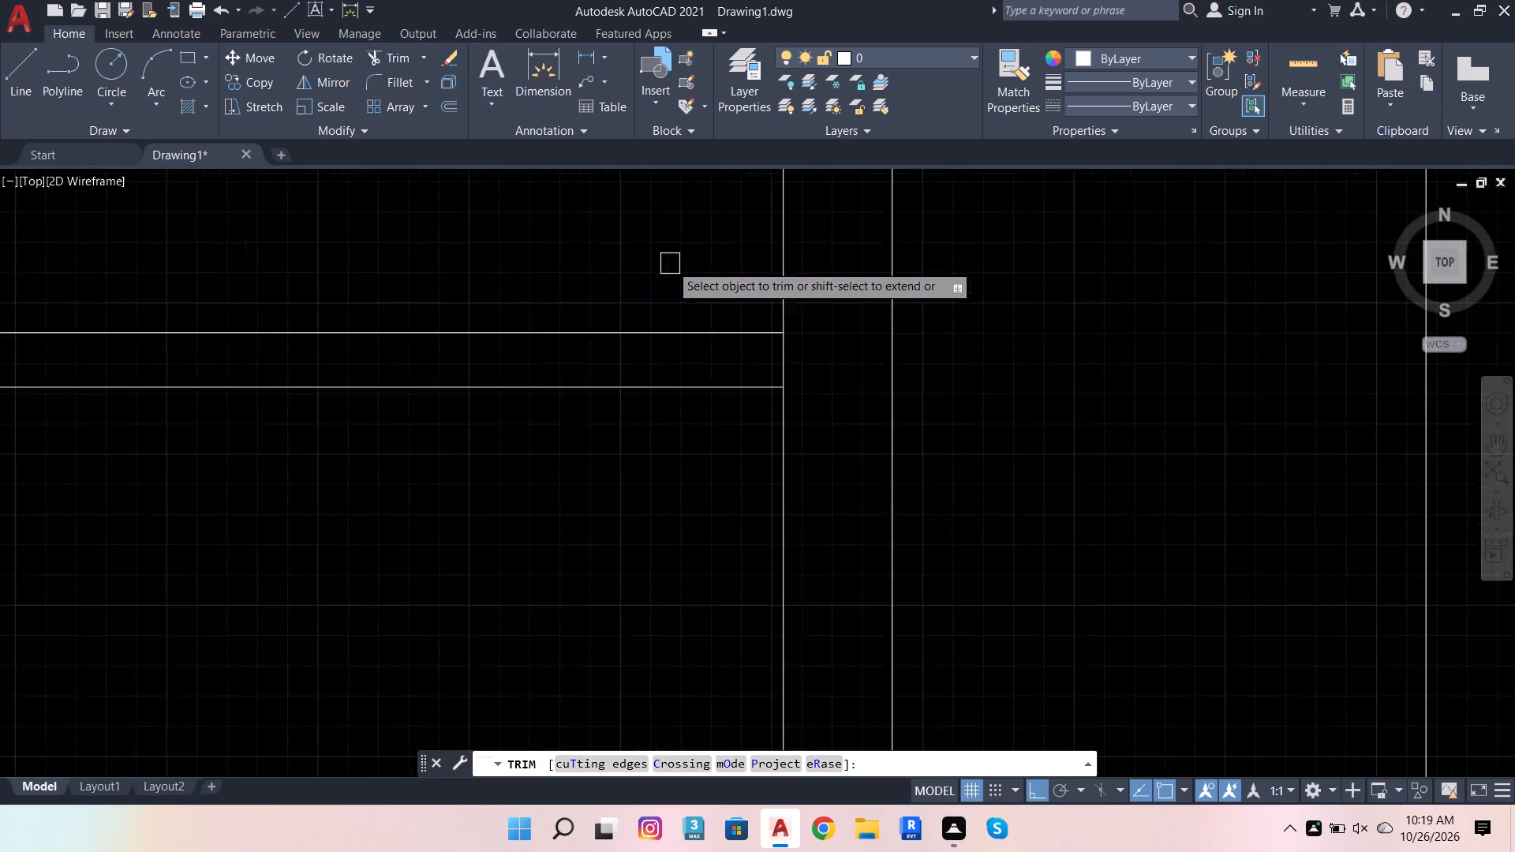
pyautogui.click(793, 358)
pyautogui.scroll(-3, 816, 362)
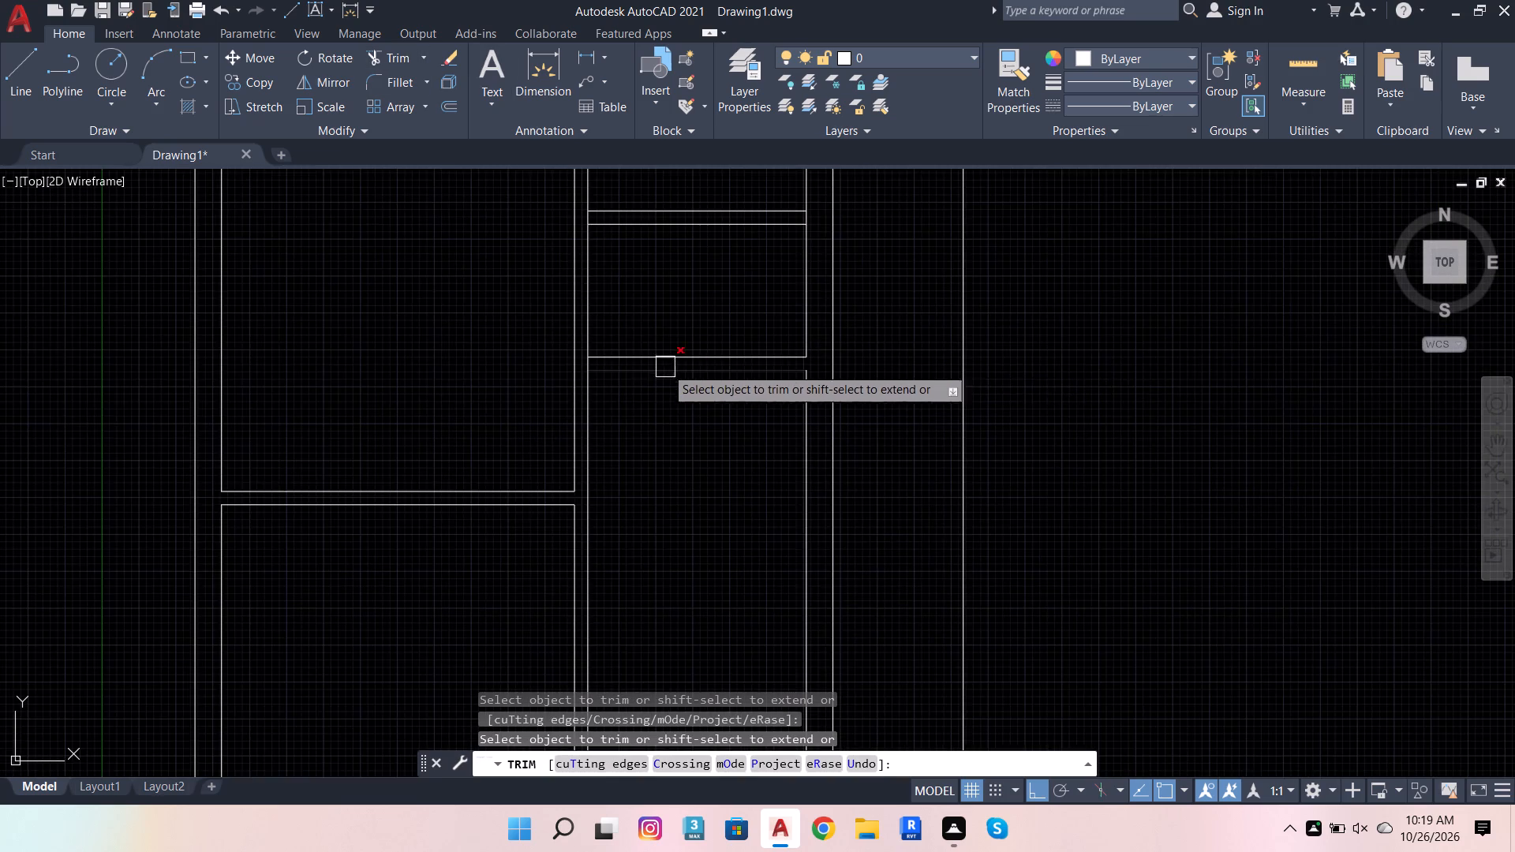
pyautogui.scroll(3, 611, 361)
pyautogui.click(523, 372)
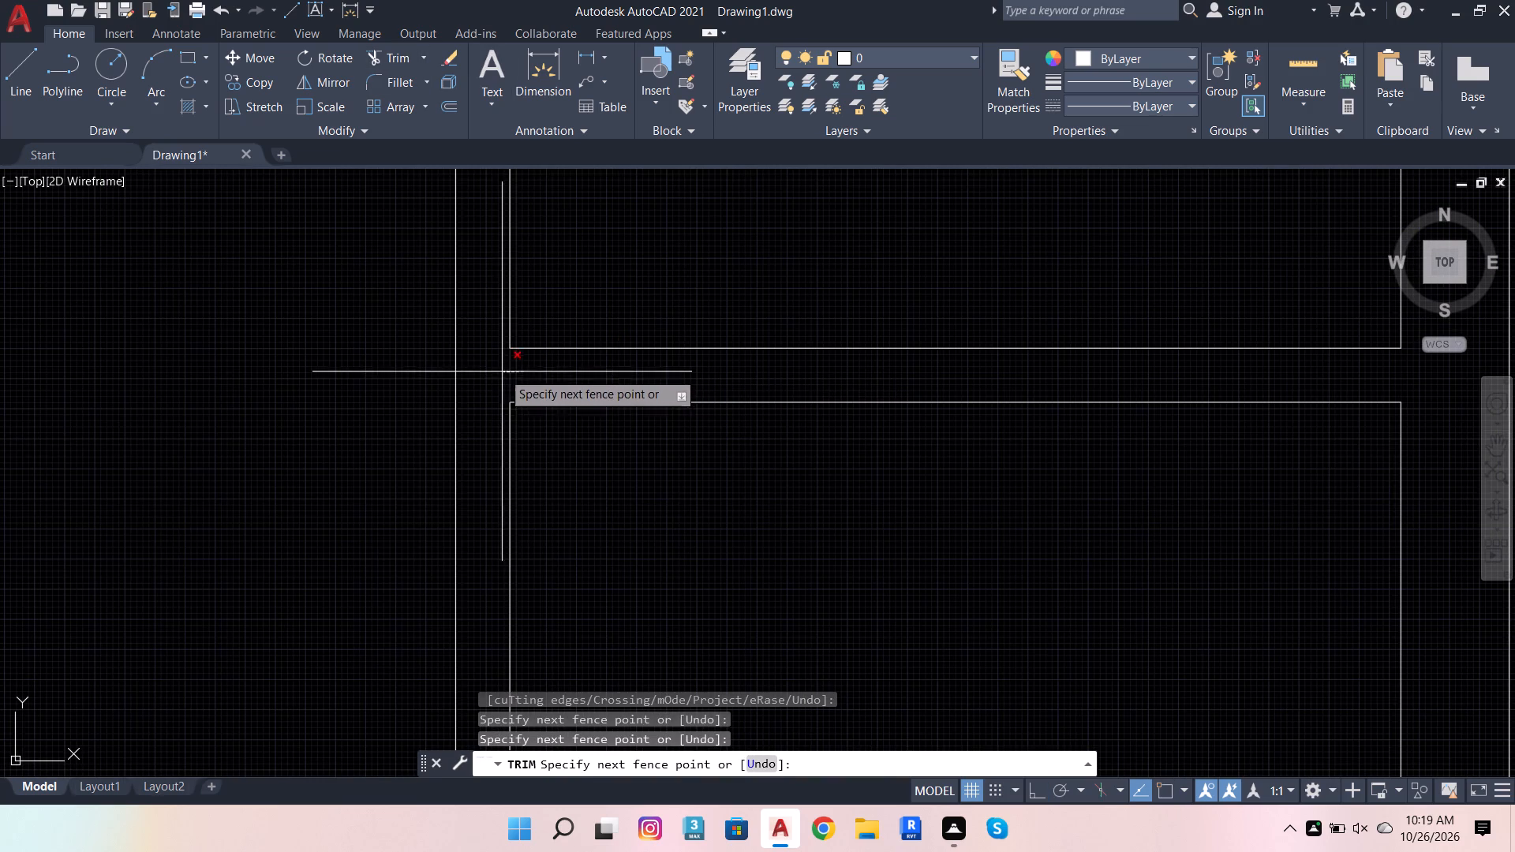
pyautogui.moveTo(501, 370); pyautogui.dragTo(511, 376)
pyautogui.scroll(-4, 585, 455)
pyautogui.scroll(4, 662, 357)
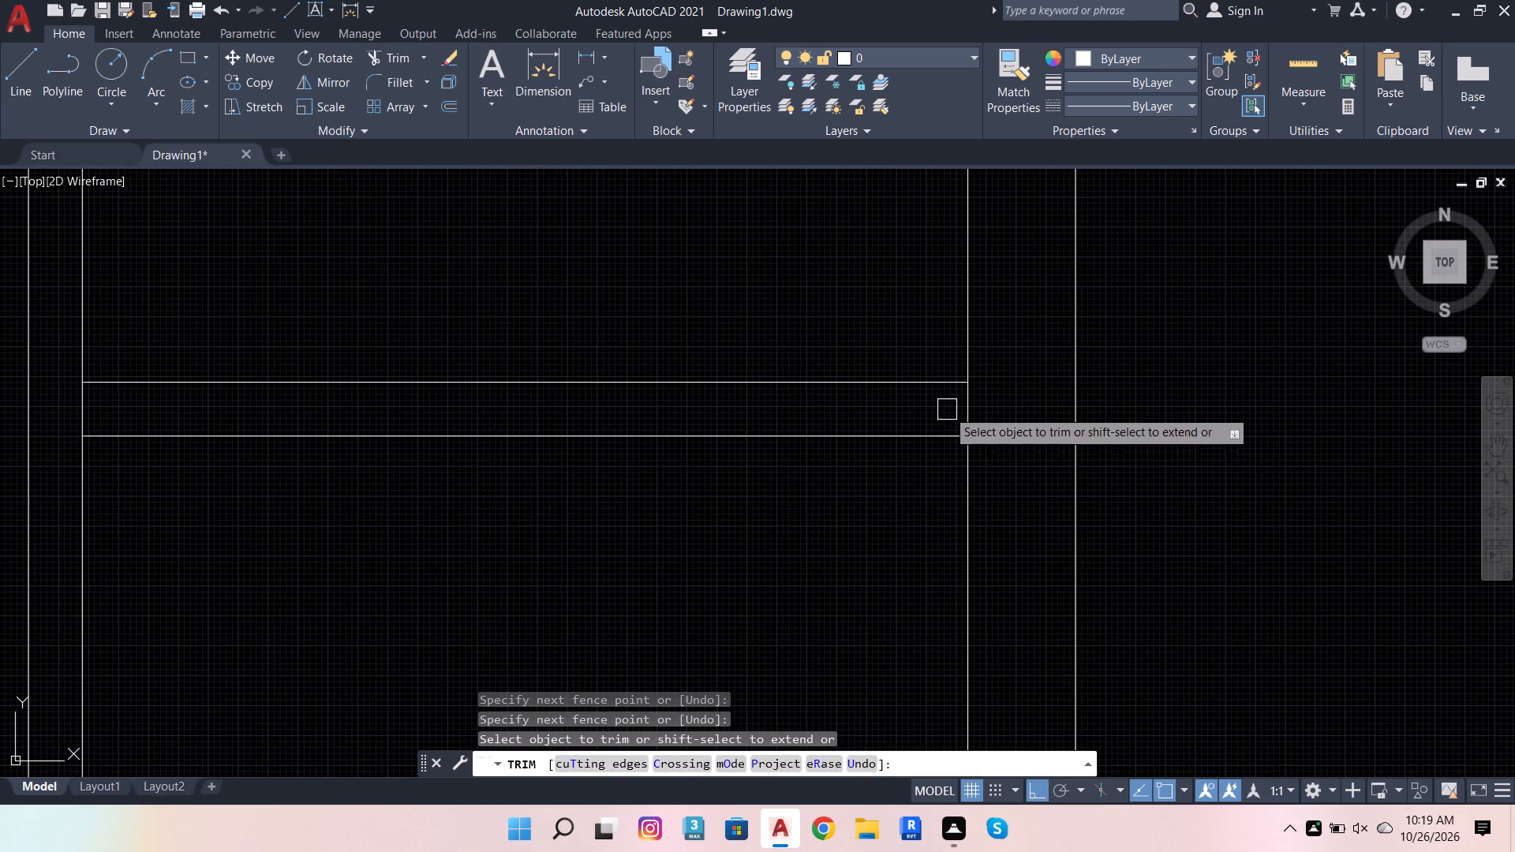
pyautogui.click(994, 408)
pyautogui.scroll(-2, 942, 411)
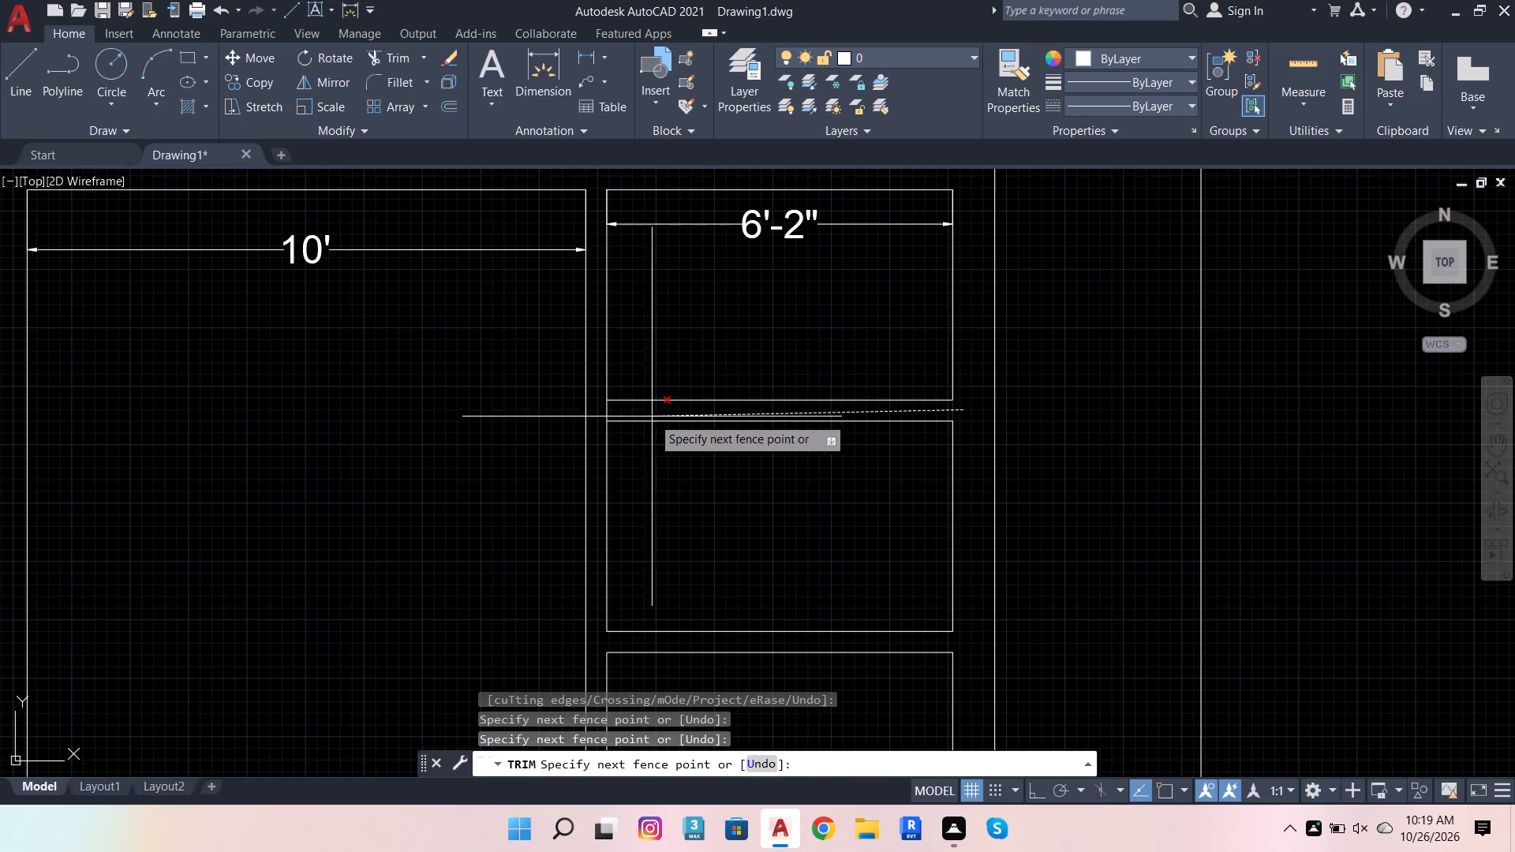
pyautogui.scroll(2, 585, 409)
pyautogui.click(612, 408)
pyautogui.scroll(-5, 564, 503)
# Dimension the depths of the two small right-side rooms, aligning both dimensions vertically just outside the right outer wall.
pyautogui.click(555, 68)
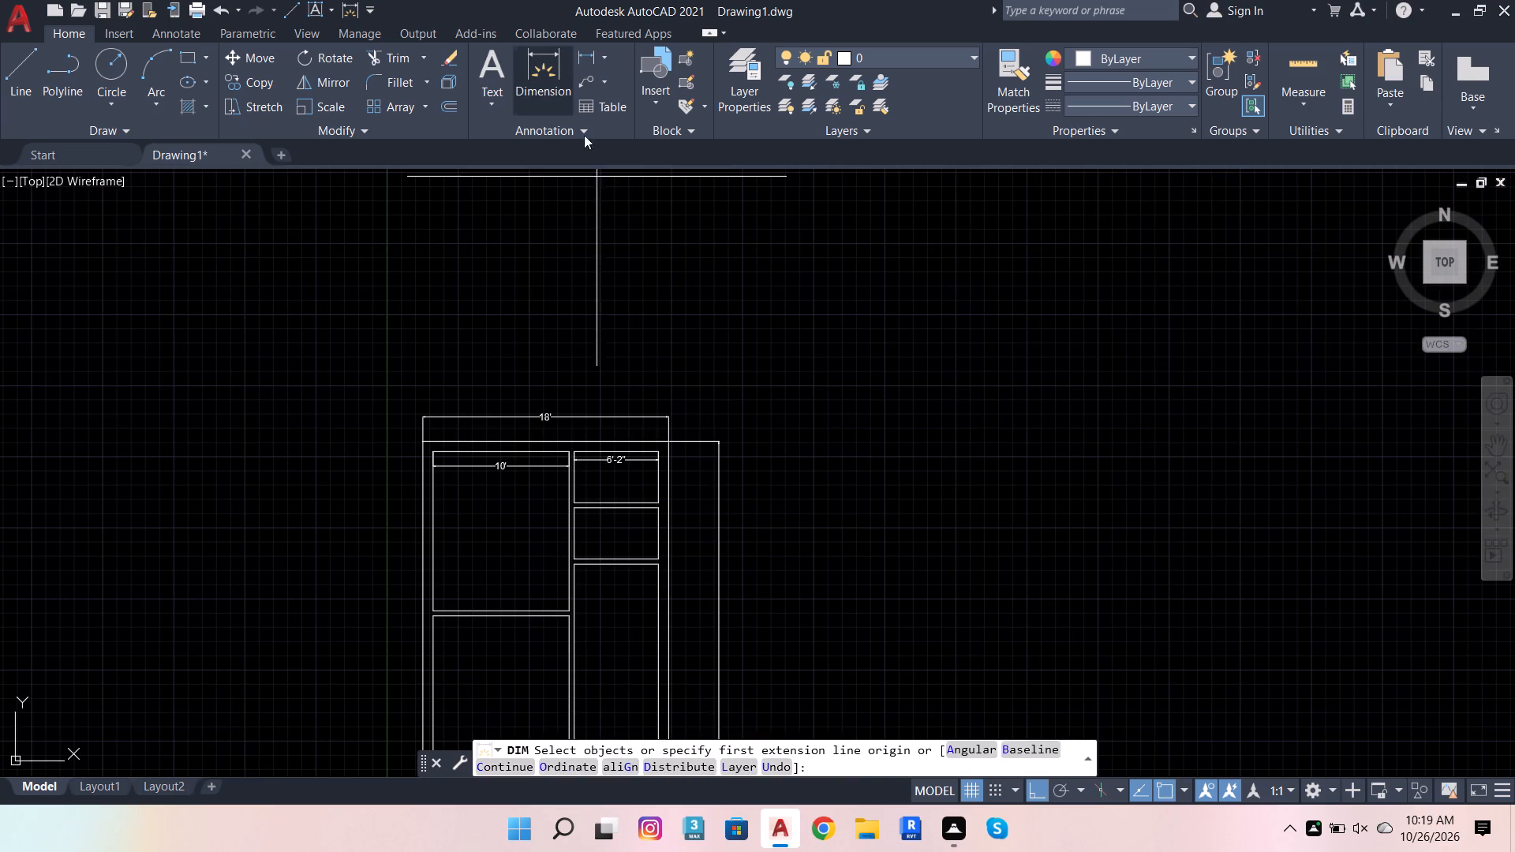
pyautogui.scroll(3, 672, 504)
pyautogui.click(627, 471)
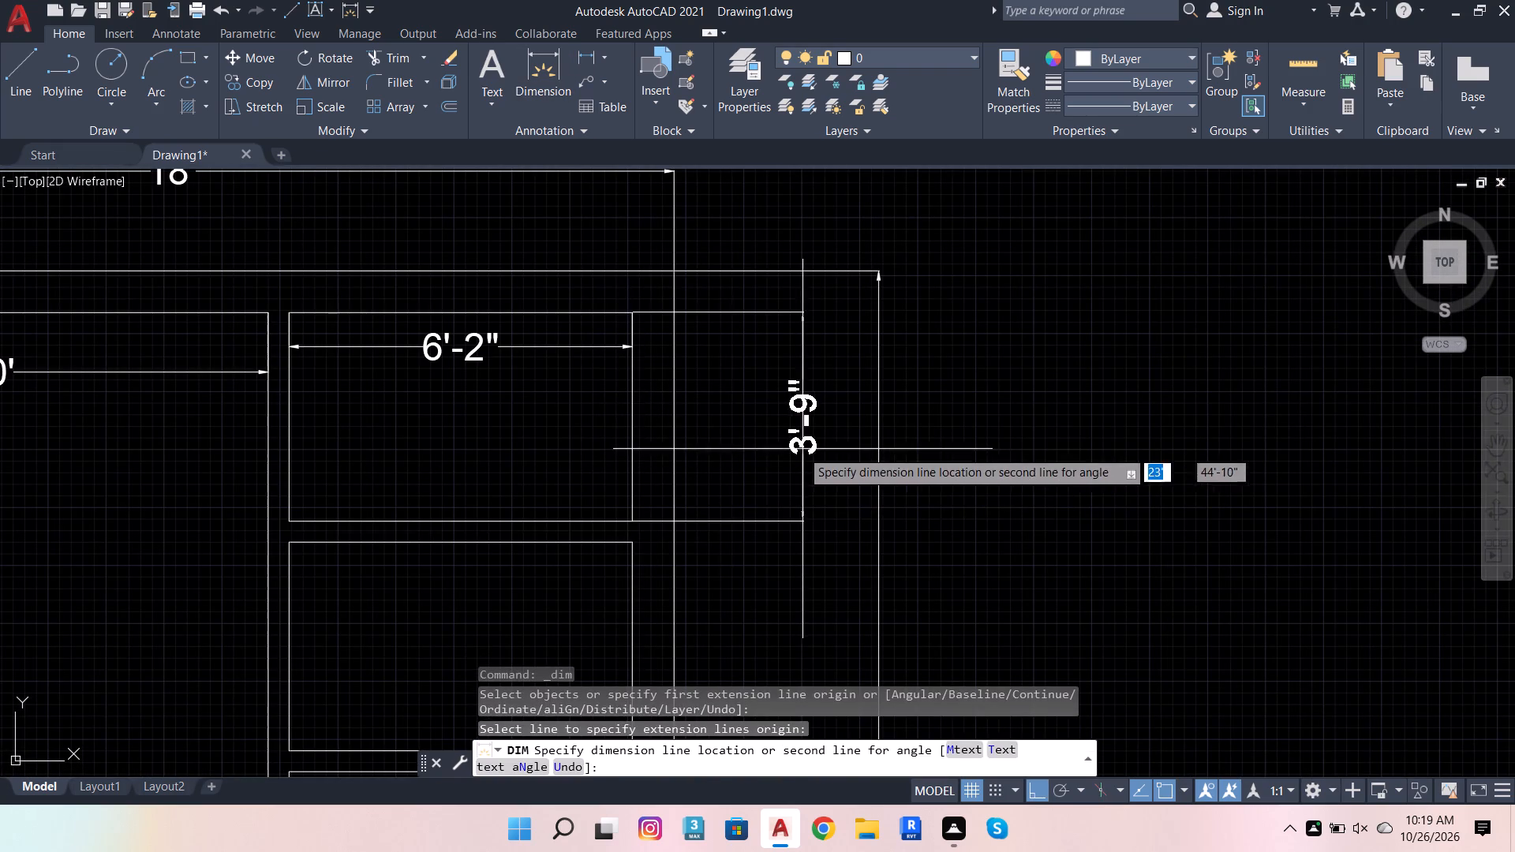
pyautogui.click(796, 450)
pyautogui.scroll(-3, 700, 573)
pyautogui.scroll(3, 681, 614)
pyautogui.click(679, 585)
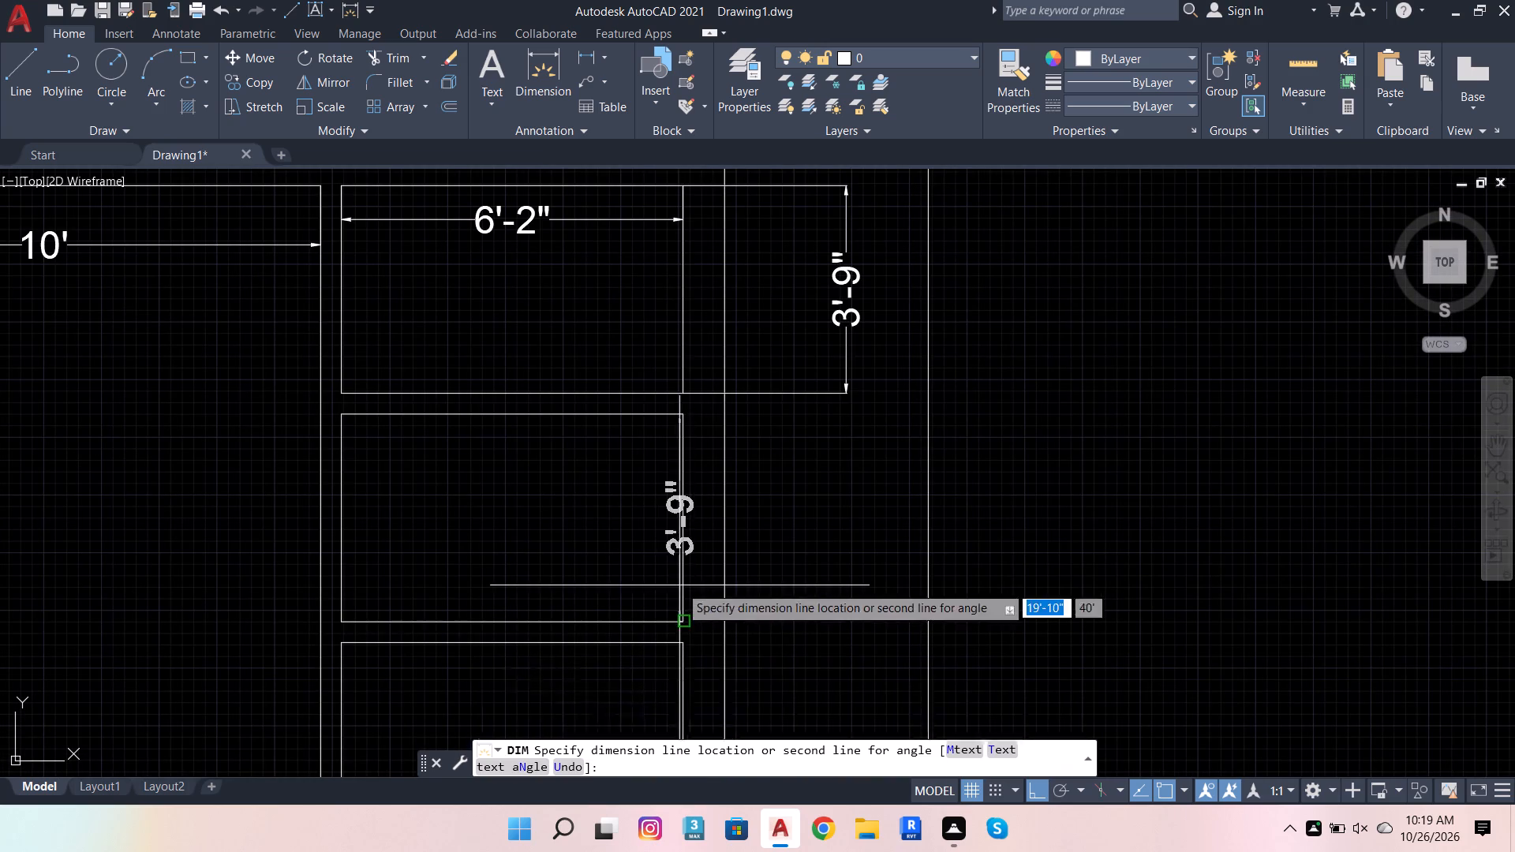
pyautogui.scroll(5, 845, 392)
pyautogui.click(856, 391)
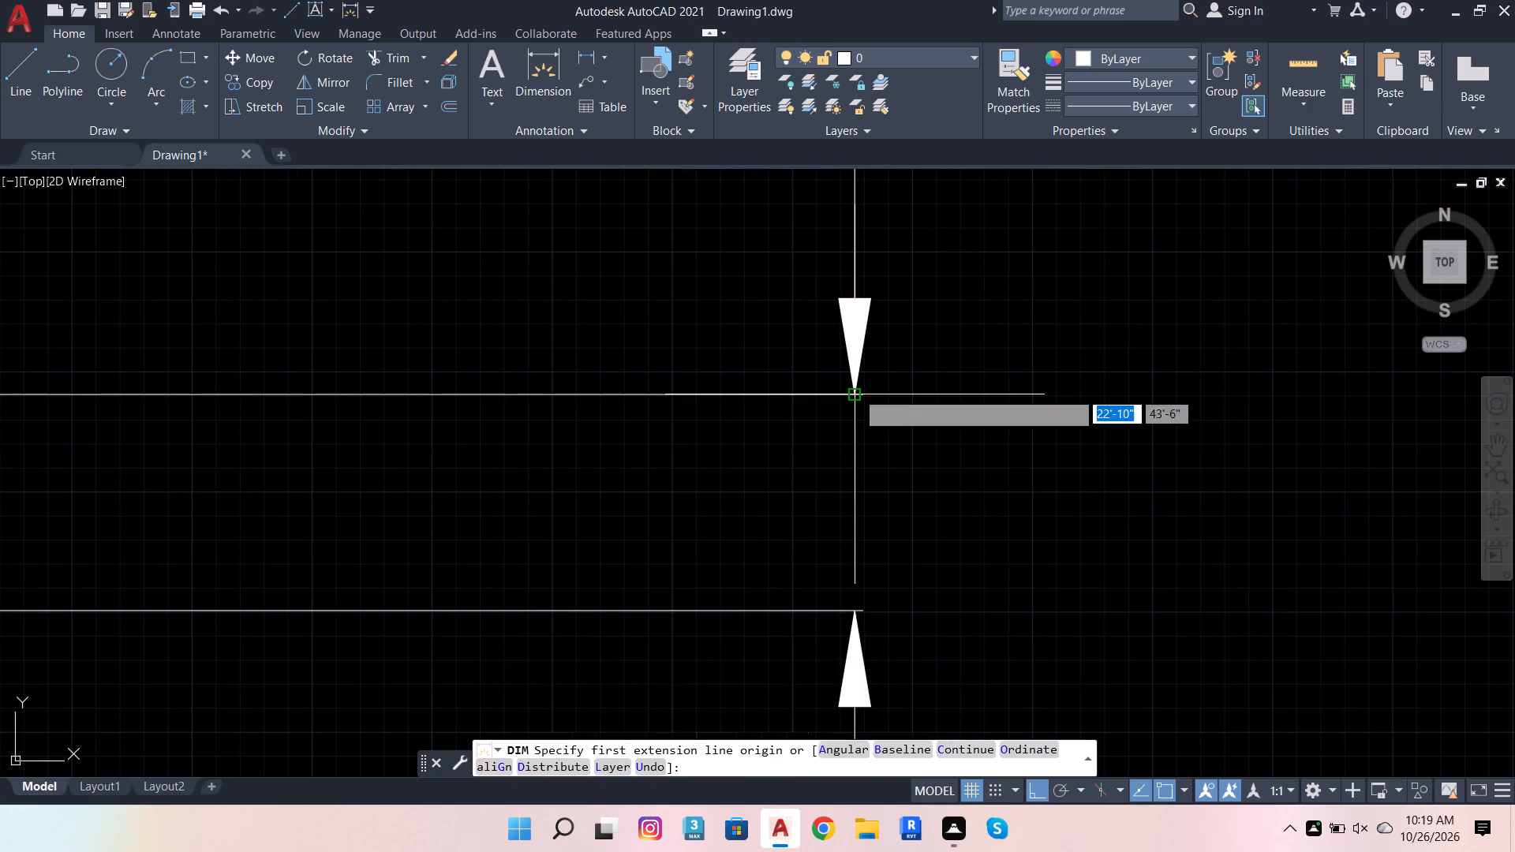
# Extend the lower line of the left side's lowest cross wall across the vertical partition and trim away both partition lines below it.
pyautogui.scroll(-11, 930, 345)
pyautogui.scroll(4, 892, 490)
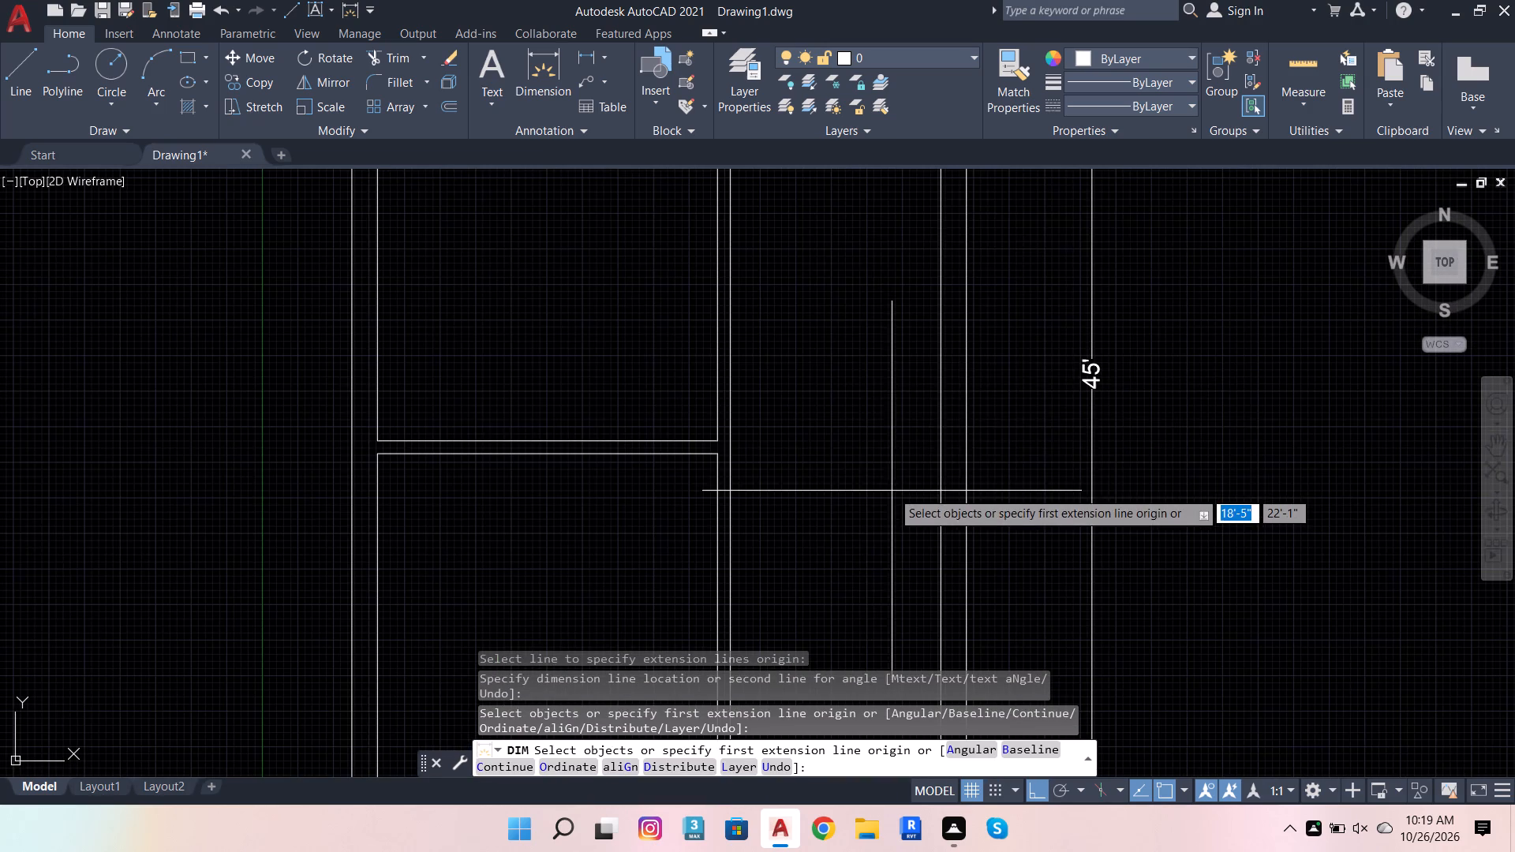
pyautogui.click(395, 58)
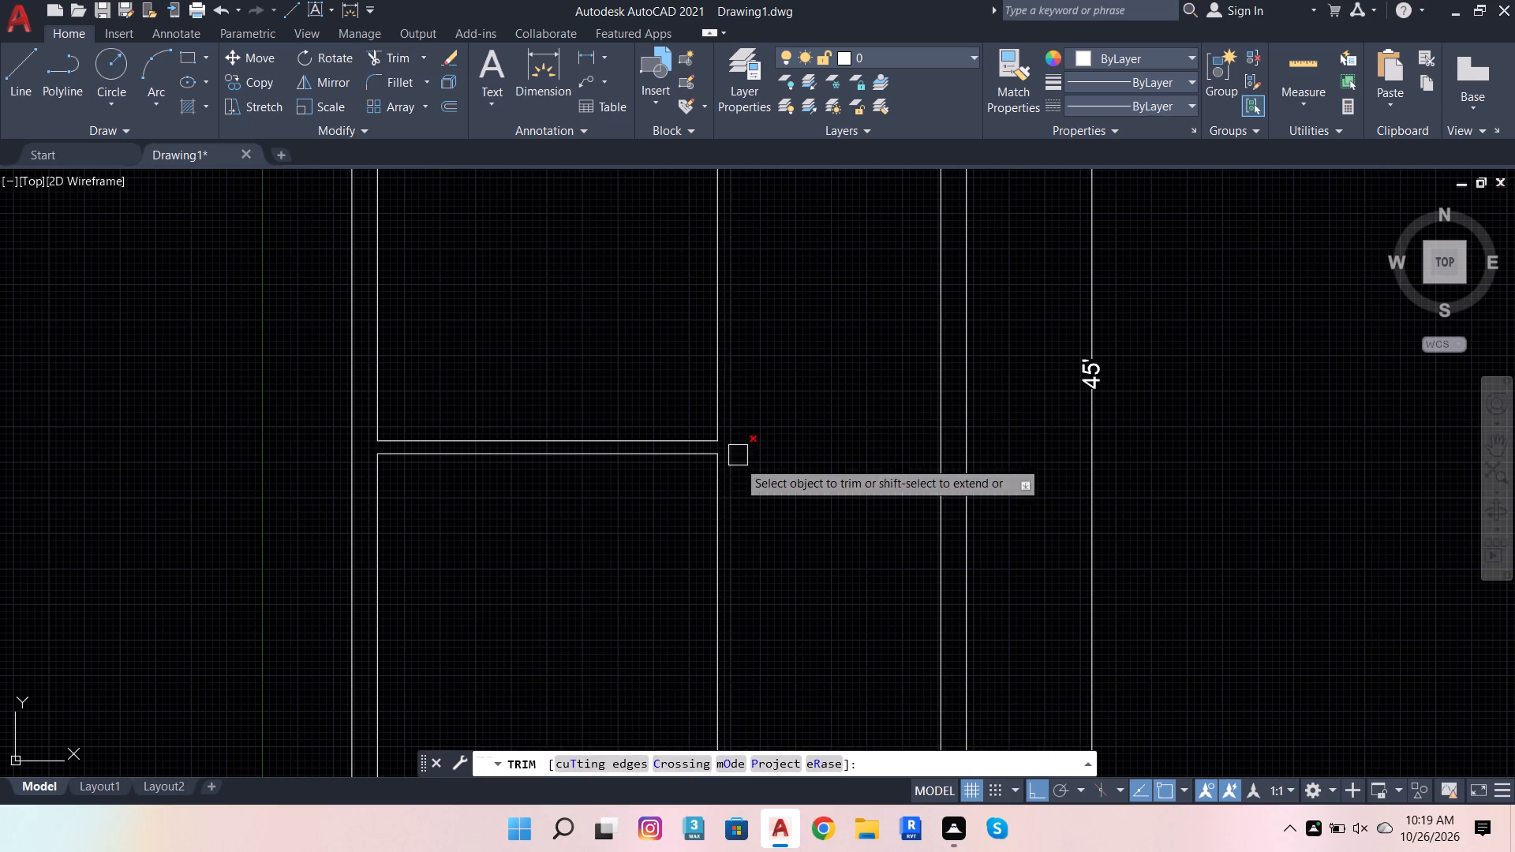
pyautogui.keyDown('shift'); pyautogui.click(681, 458); pyautogui.keyUp('shift')
pyautogui.scroll(-5, 788, 488)
pyautogui.scroll(3, 798, 511)
pyautogui.click(775, 525)
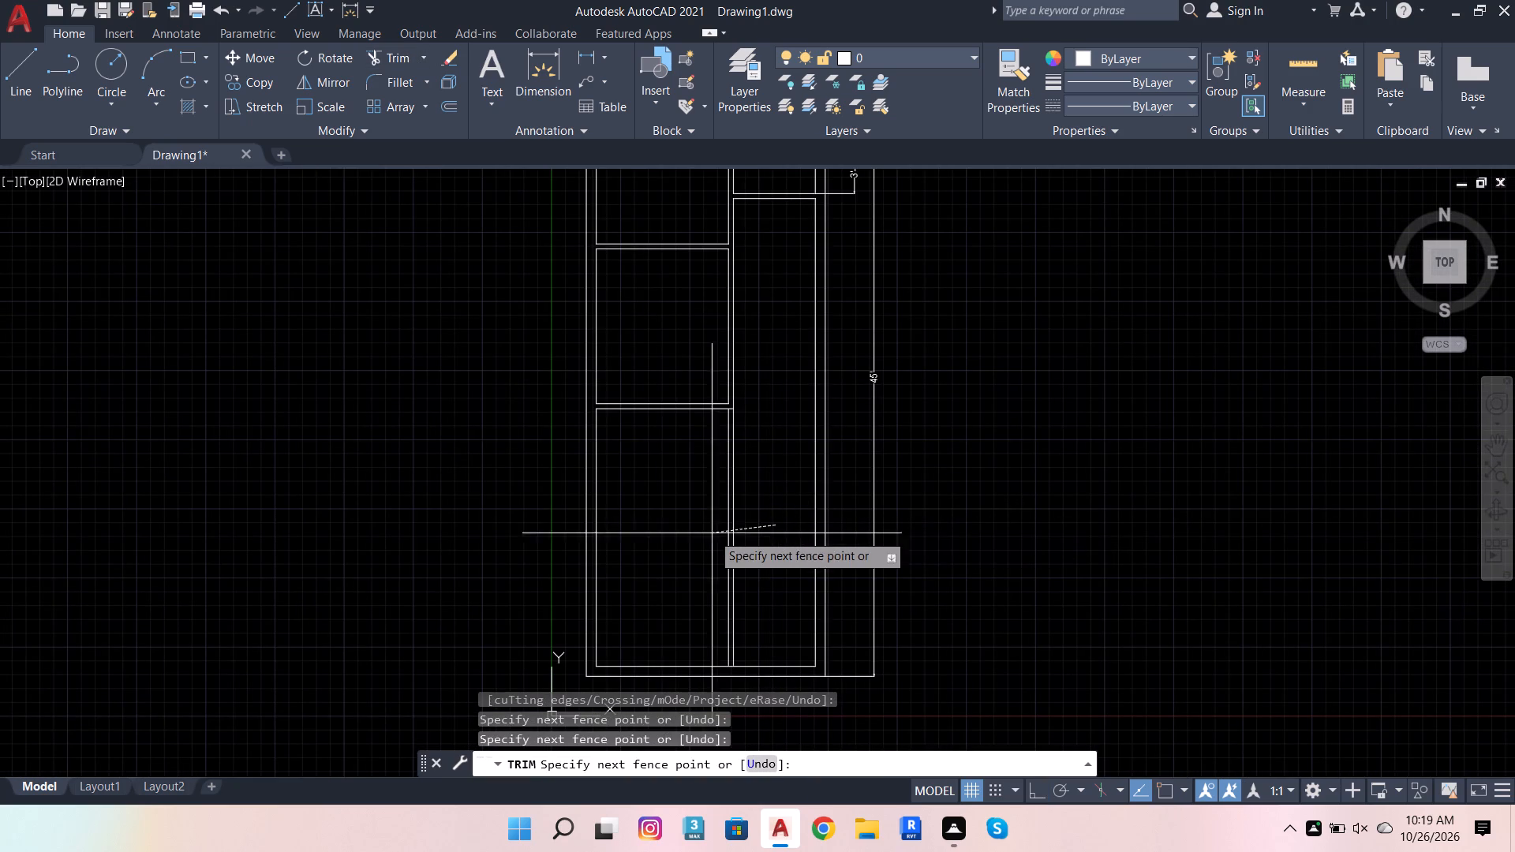
pyautogui.click(683, 531)
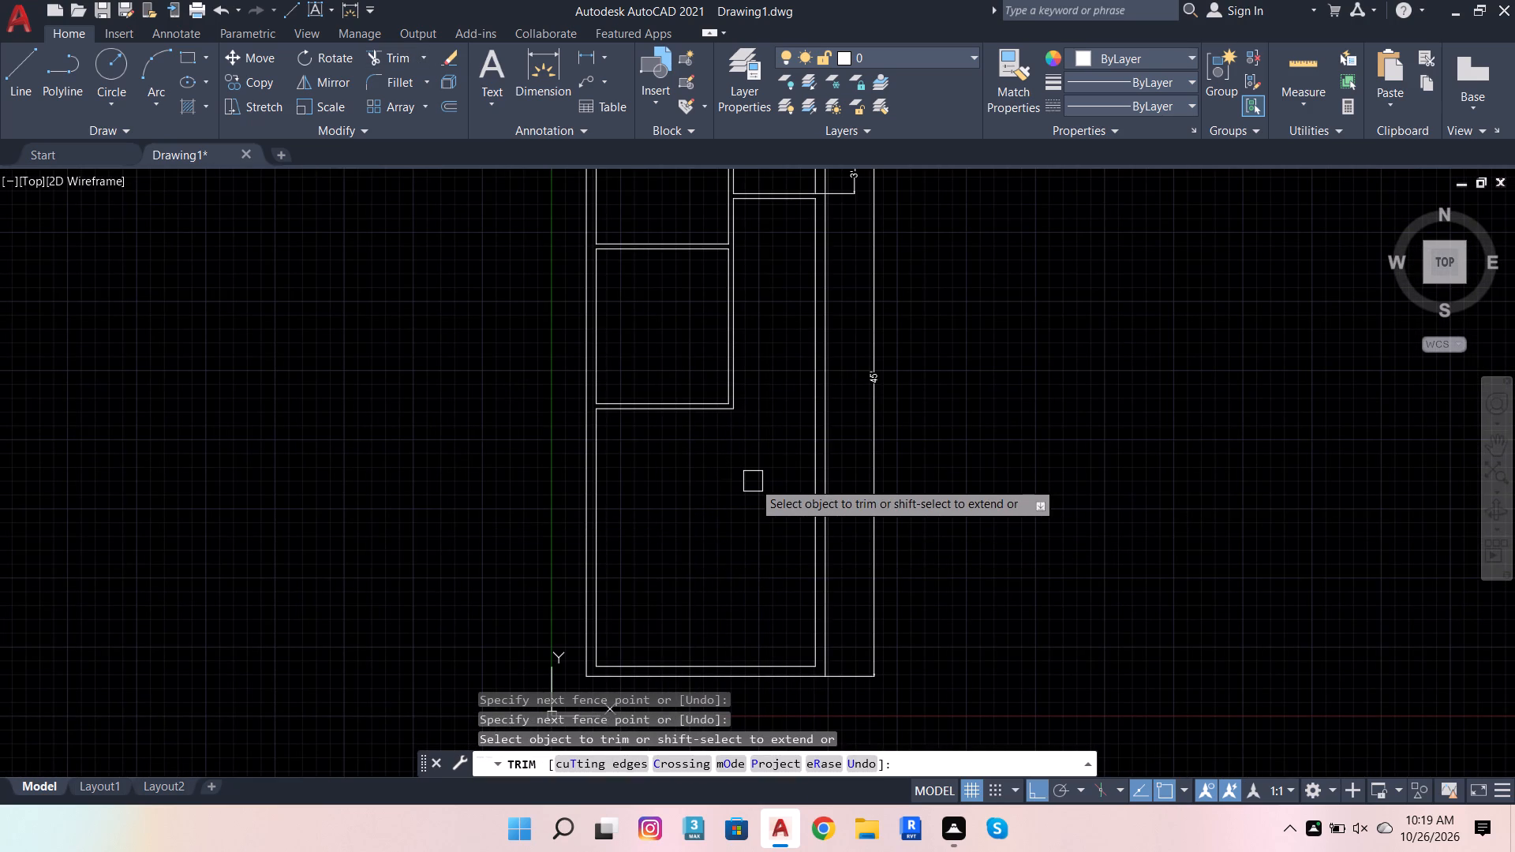
pyautogui.press('Escape')
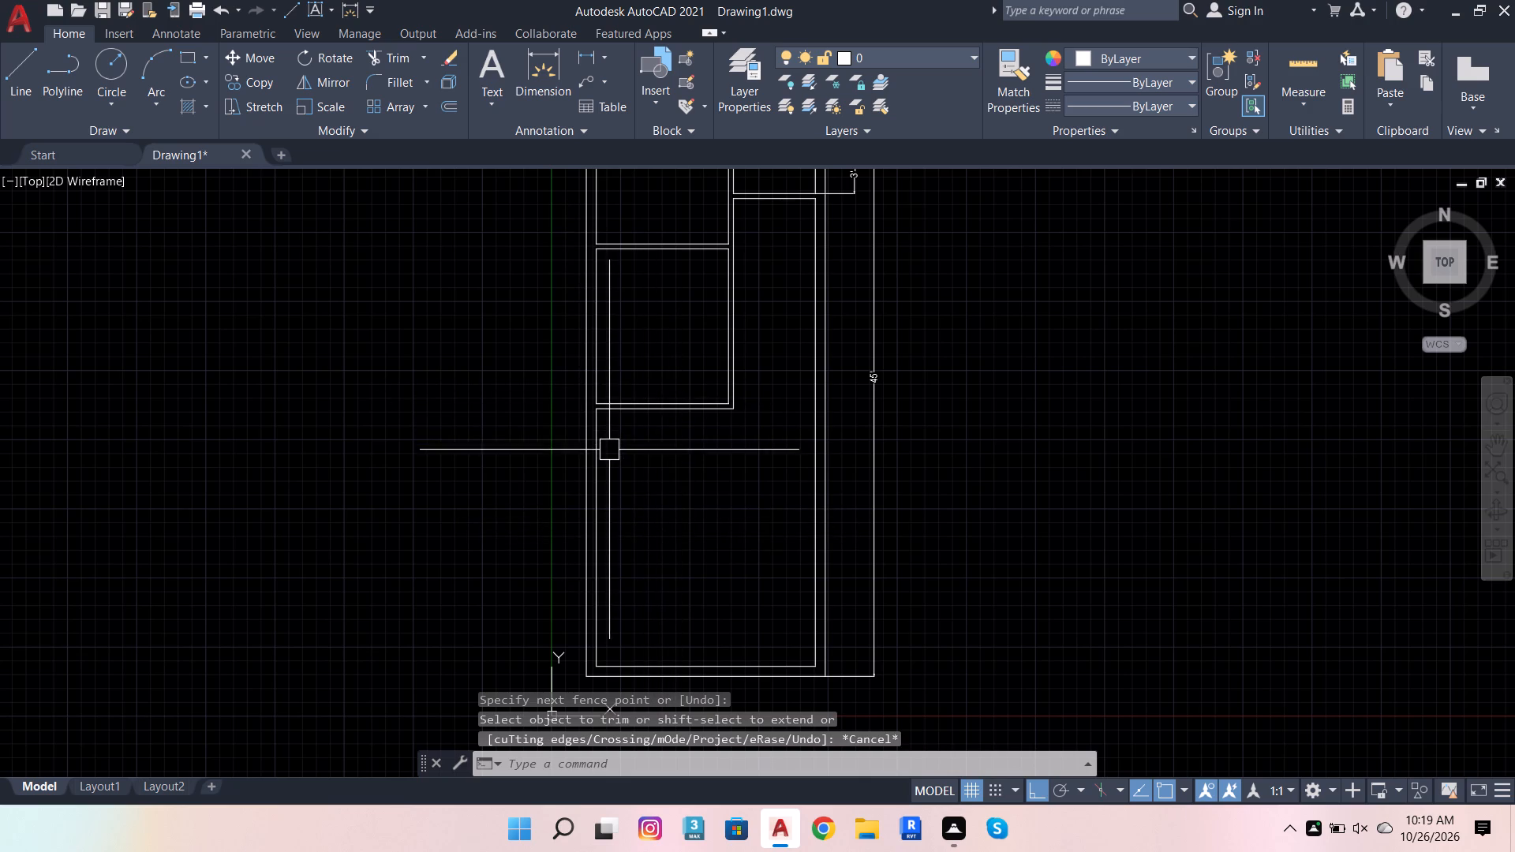
# Offset the bottom outer wall's inner line 6'8" upward to set the depth of the bottom rooms.
pyautogui.scroll(-1, 608, 458)
pyautogui.scroll(3, 648, 602)
pyautogui.click(642, 550)
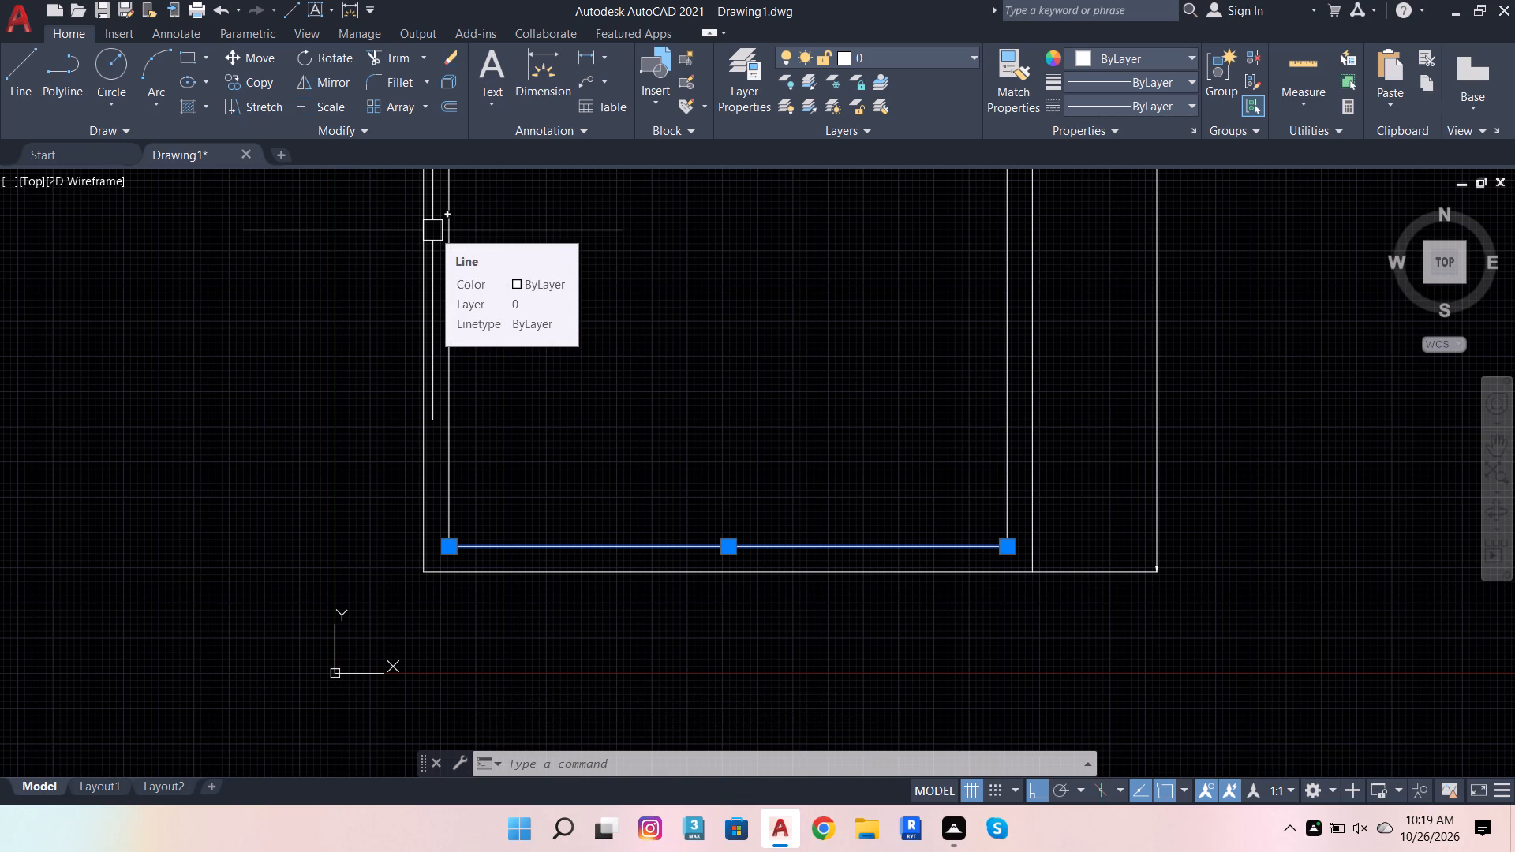
pyautogui.click(447, 109)
pyautogui.moveTo(462, 545); pyautogui.dragTo(466, 542)
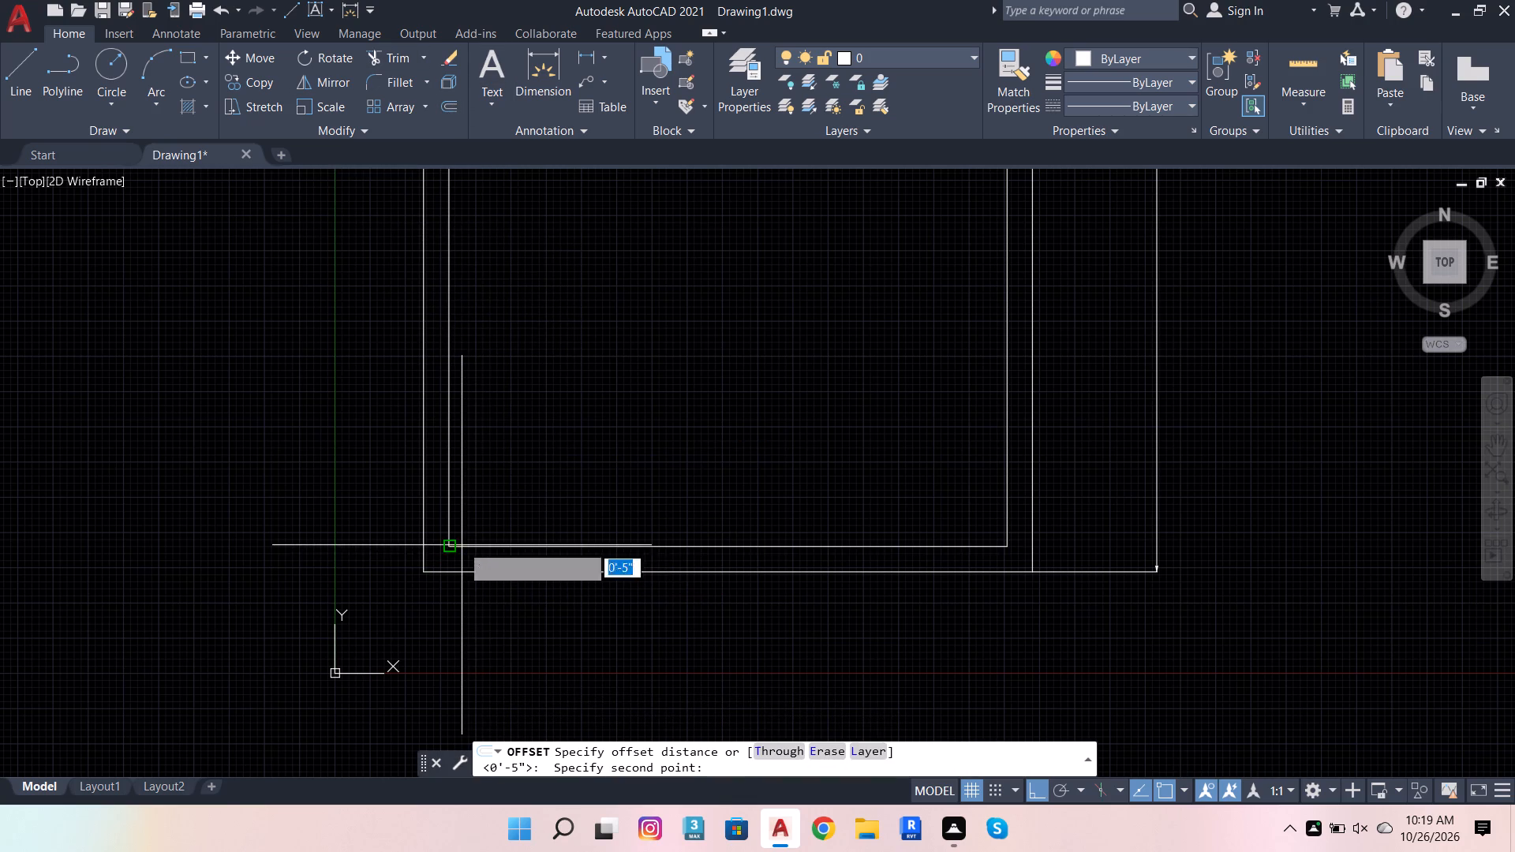
pyautogui.moveTo(466, 542); pyautogui.dragTo(484, 535)
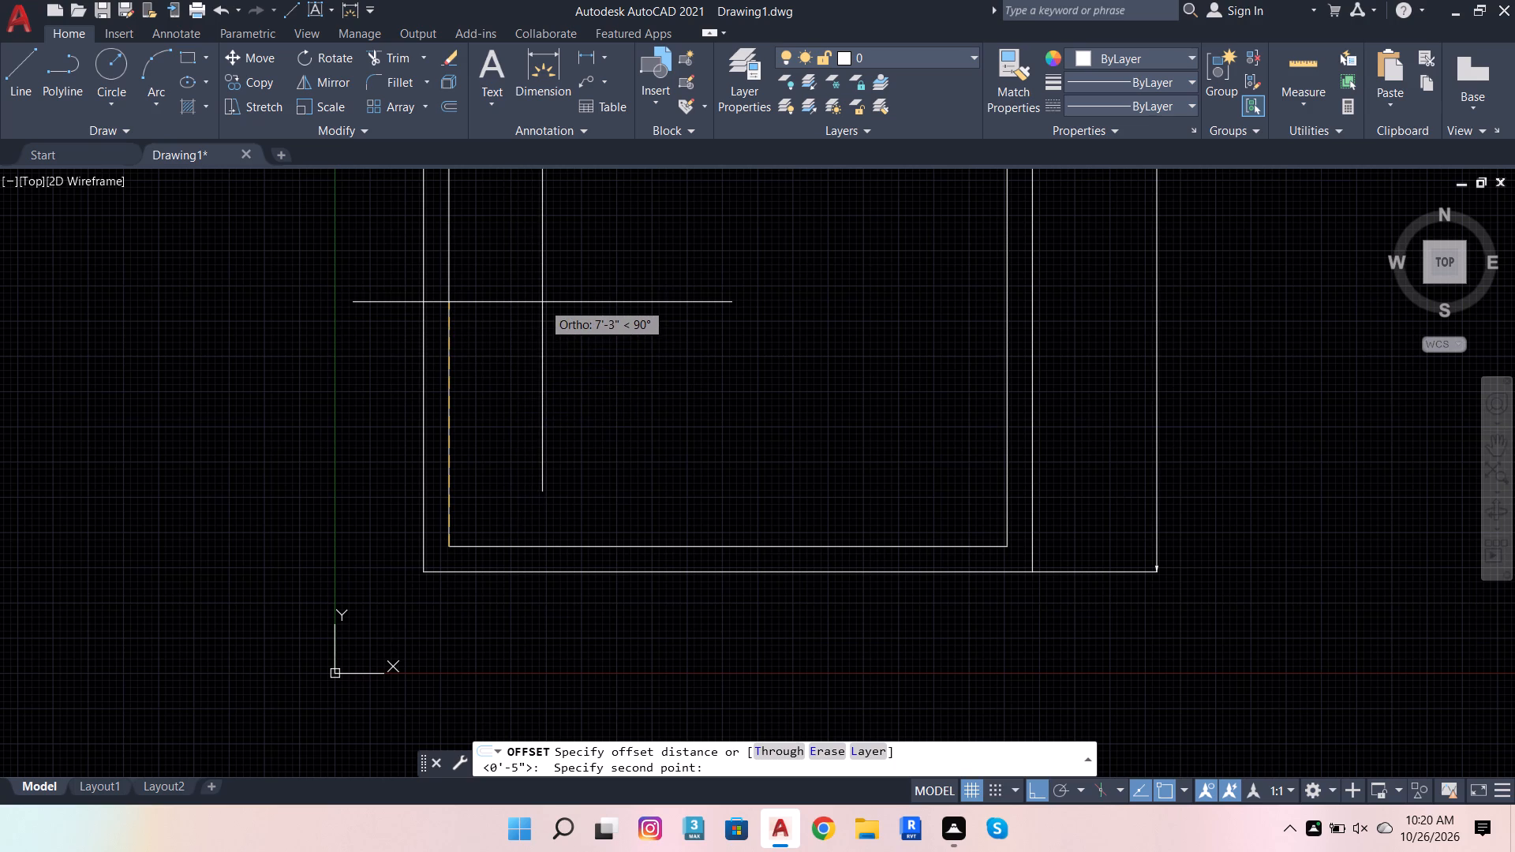
pyautogui.write("6'8")
pyautogui.press('Return')
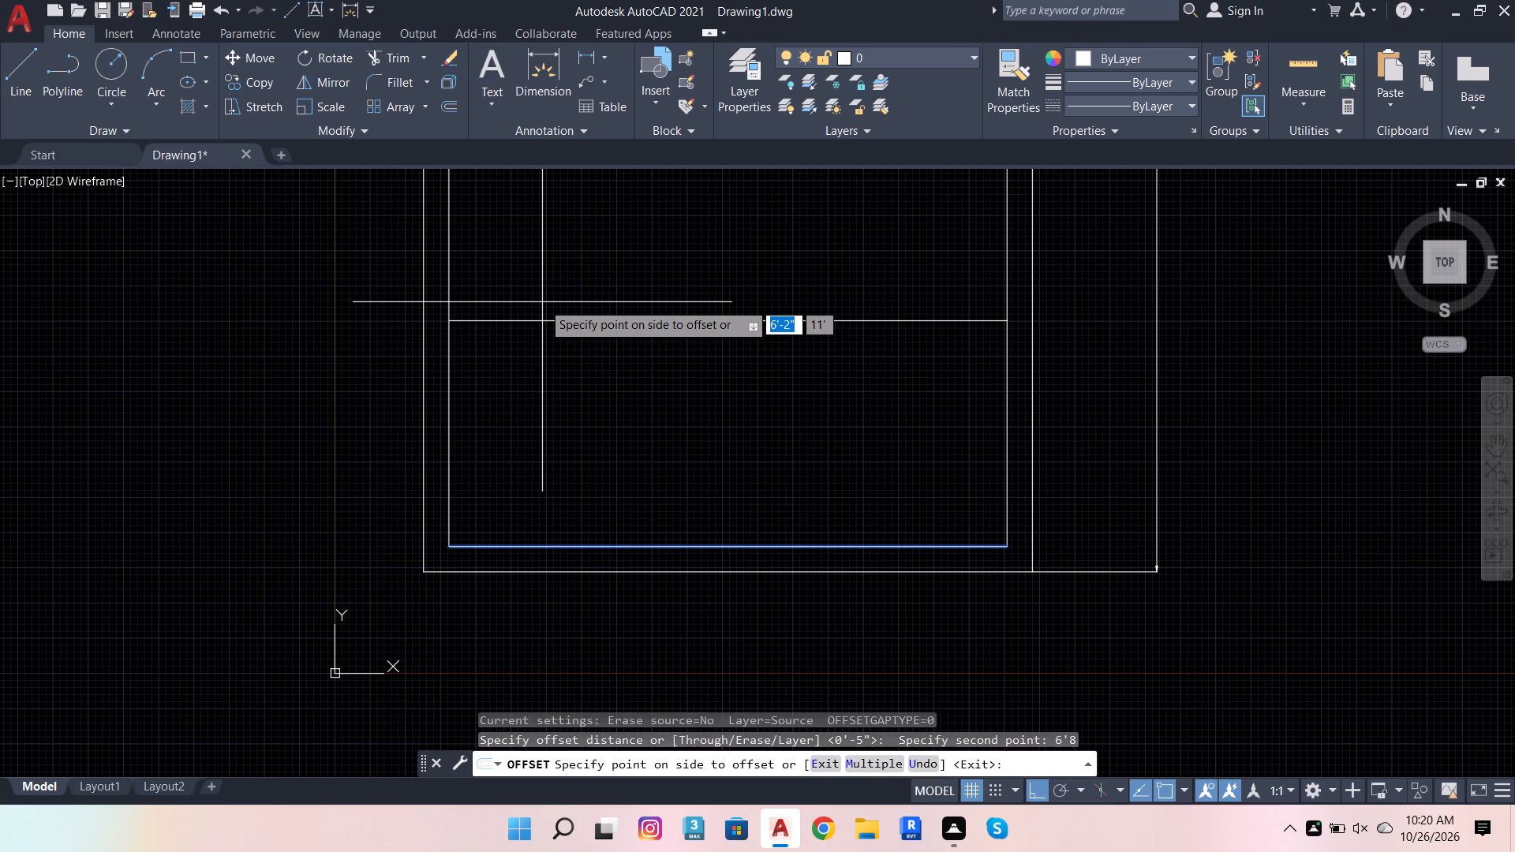
pyautogui.click(542, 302)
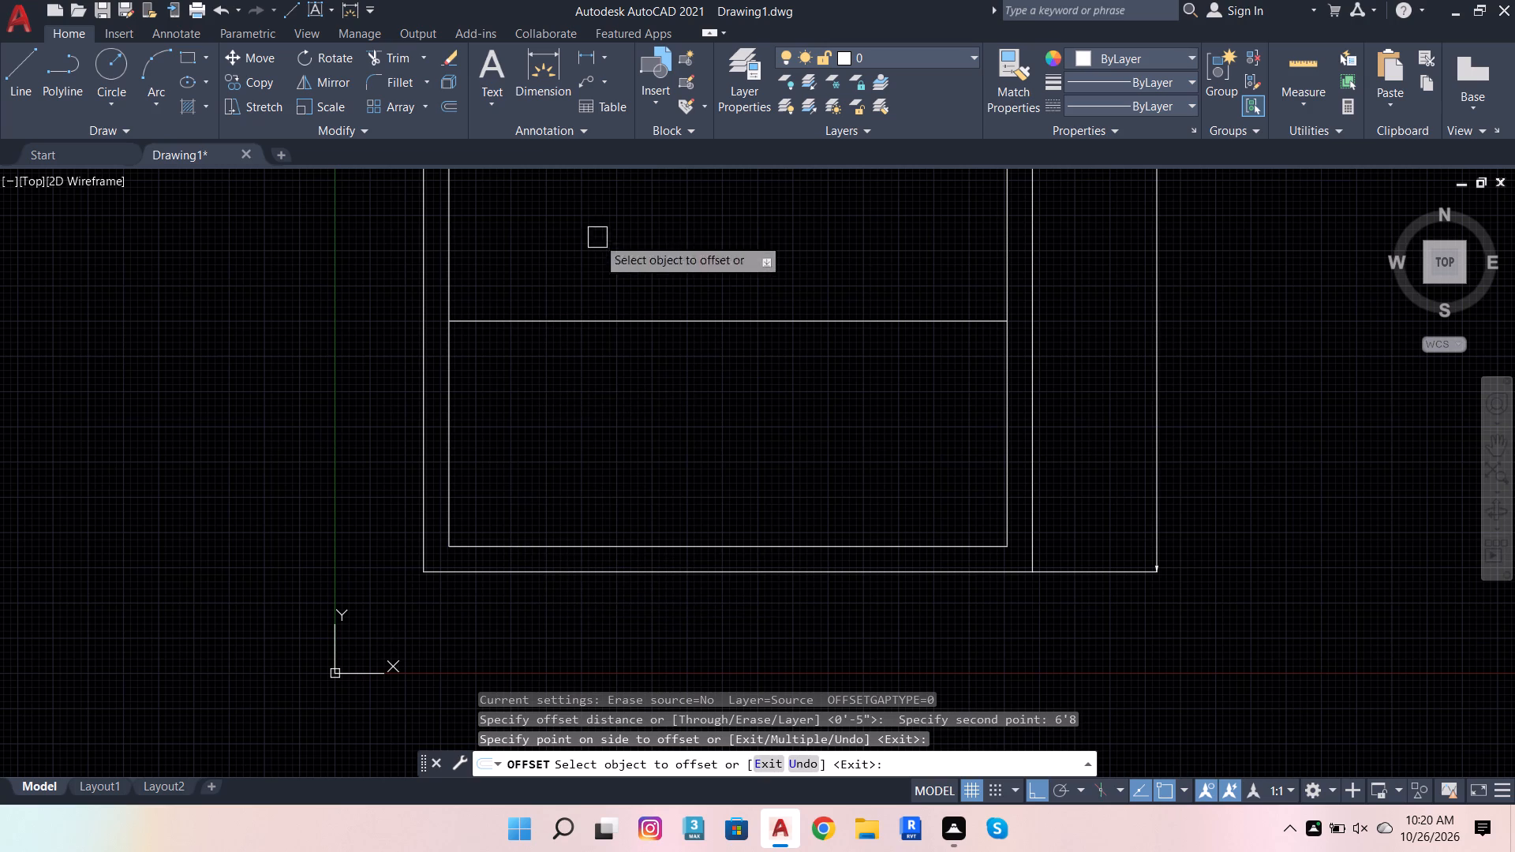
# Offset the newest horizontal line 4.5" upward to form the cross wall above the bottom rooms.
pyautogui.click(454, 112)
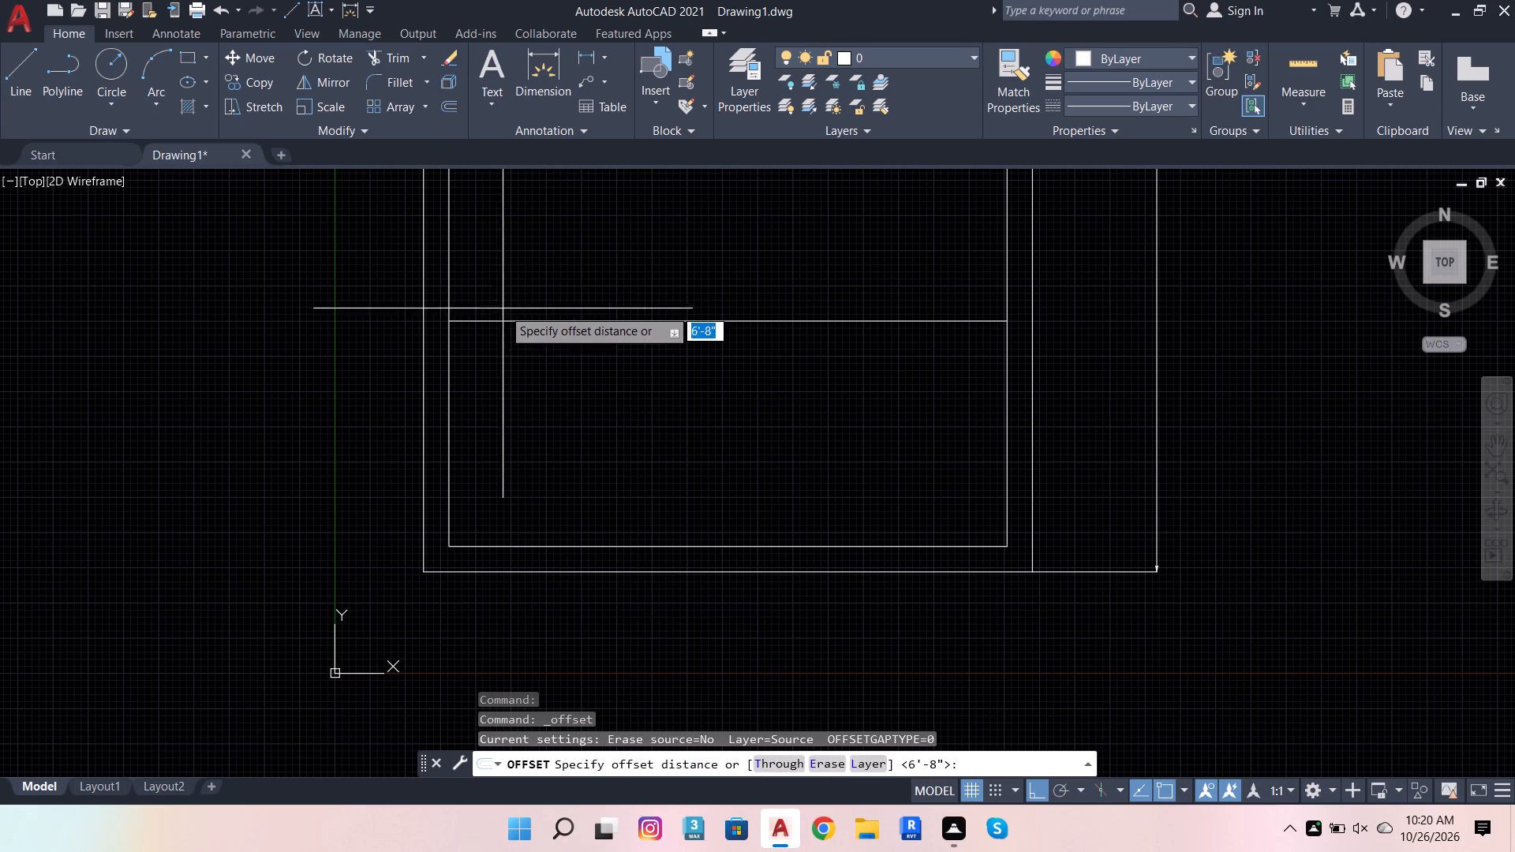
pyautogui.click(481, 316)
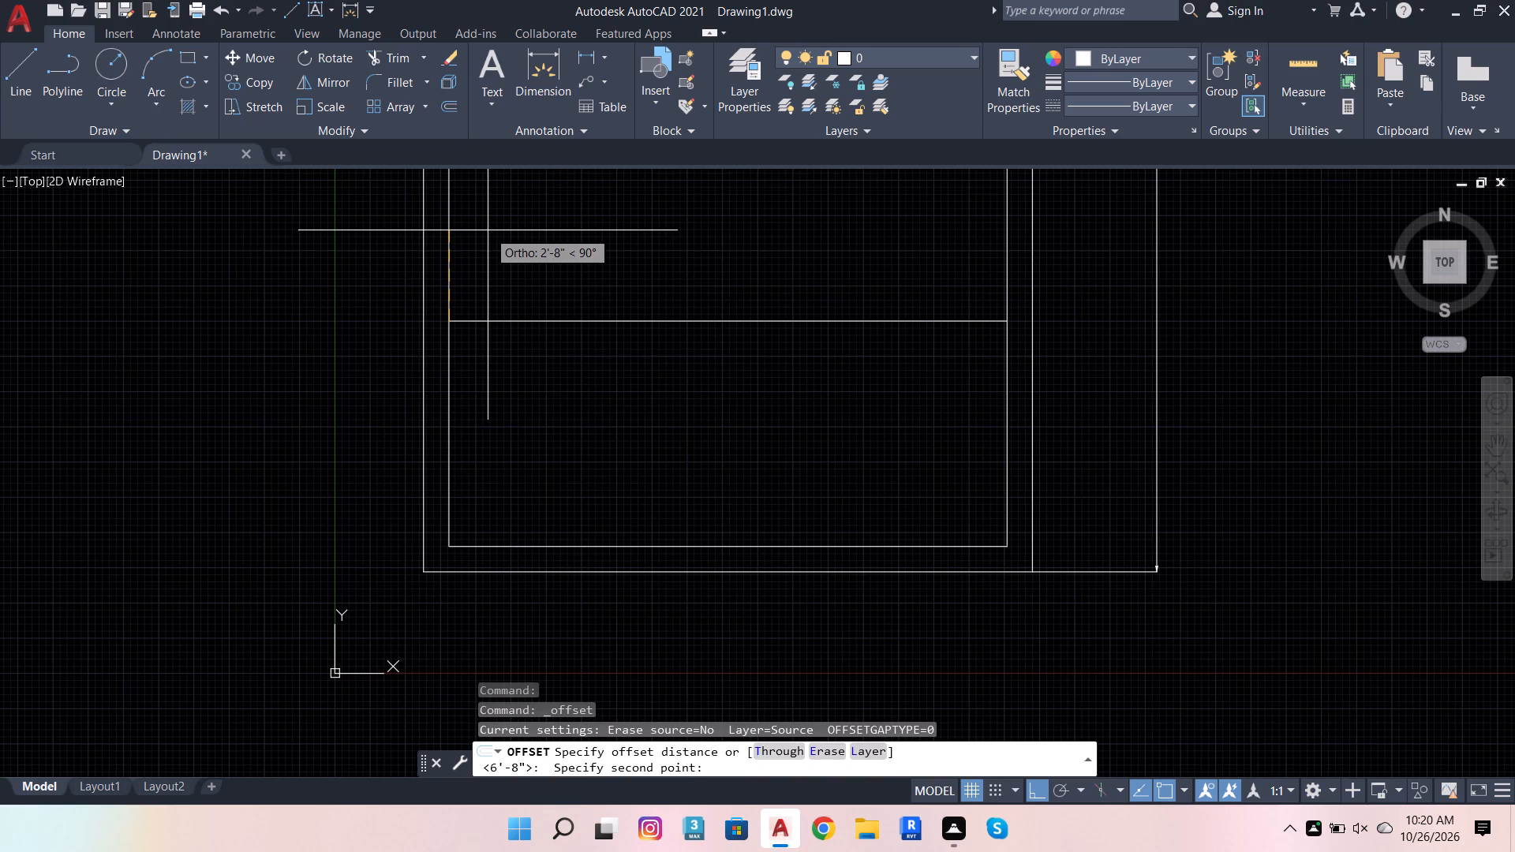
pyautogui.write('4.5')
pyautogui.press('Return')
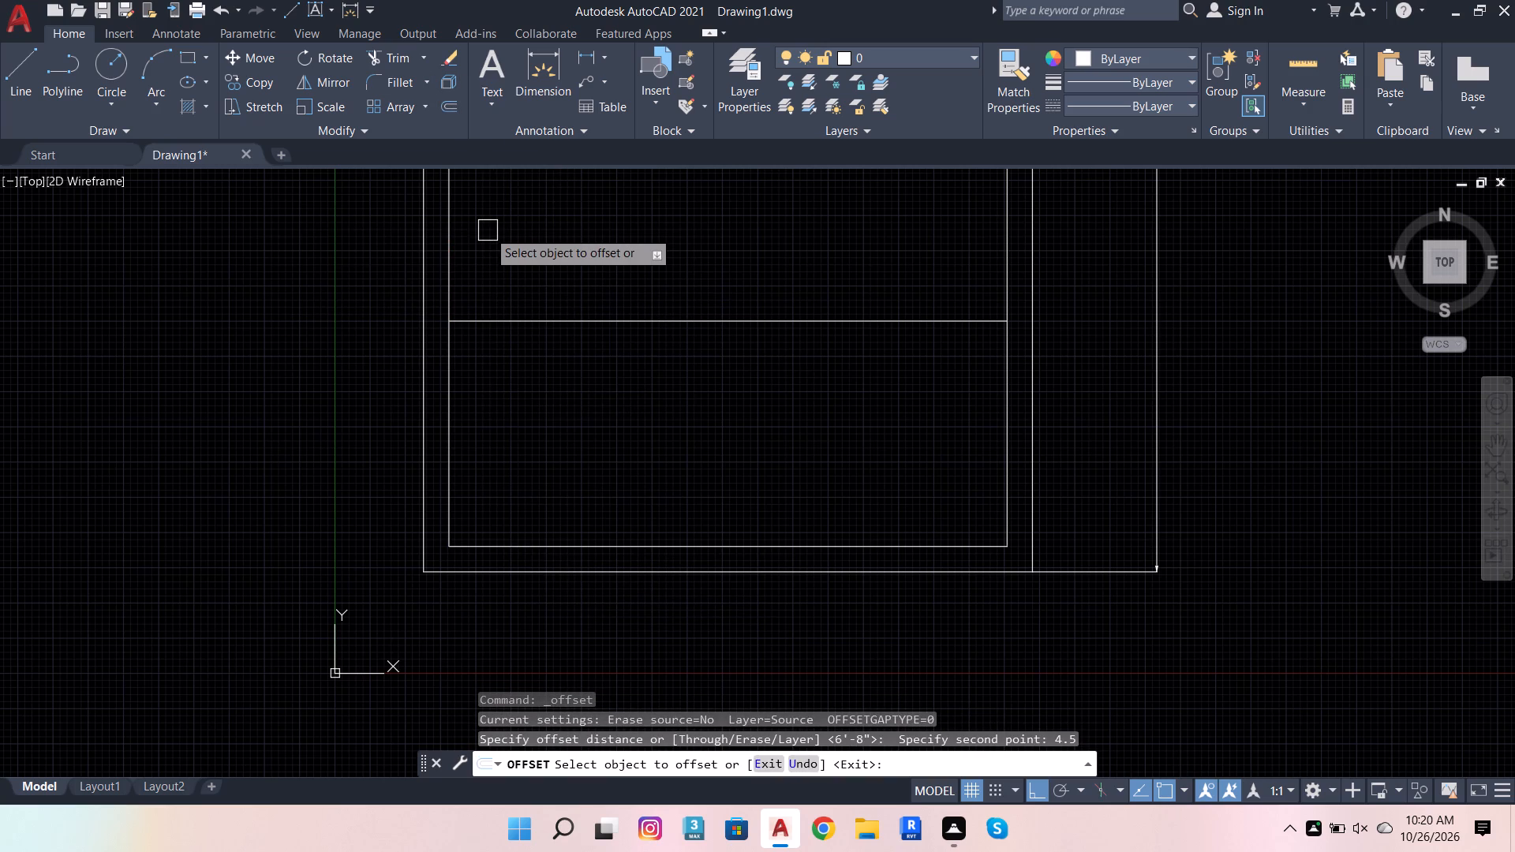
pyautogui.click(551, 321)
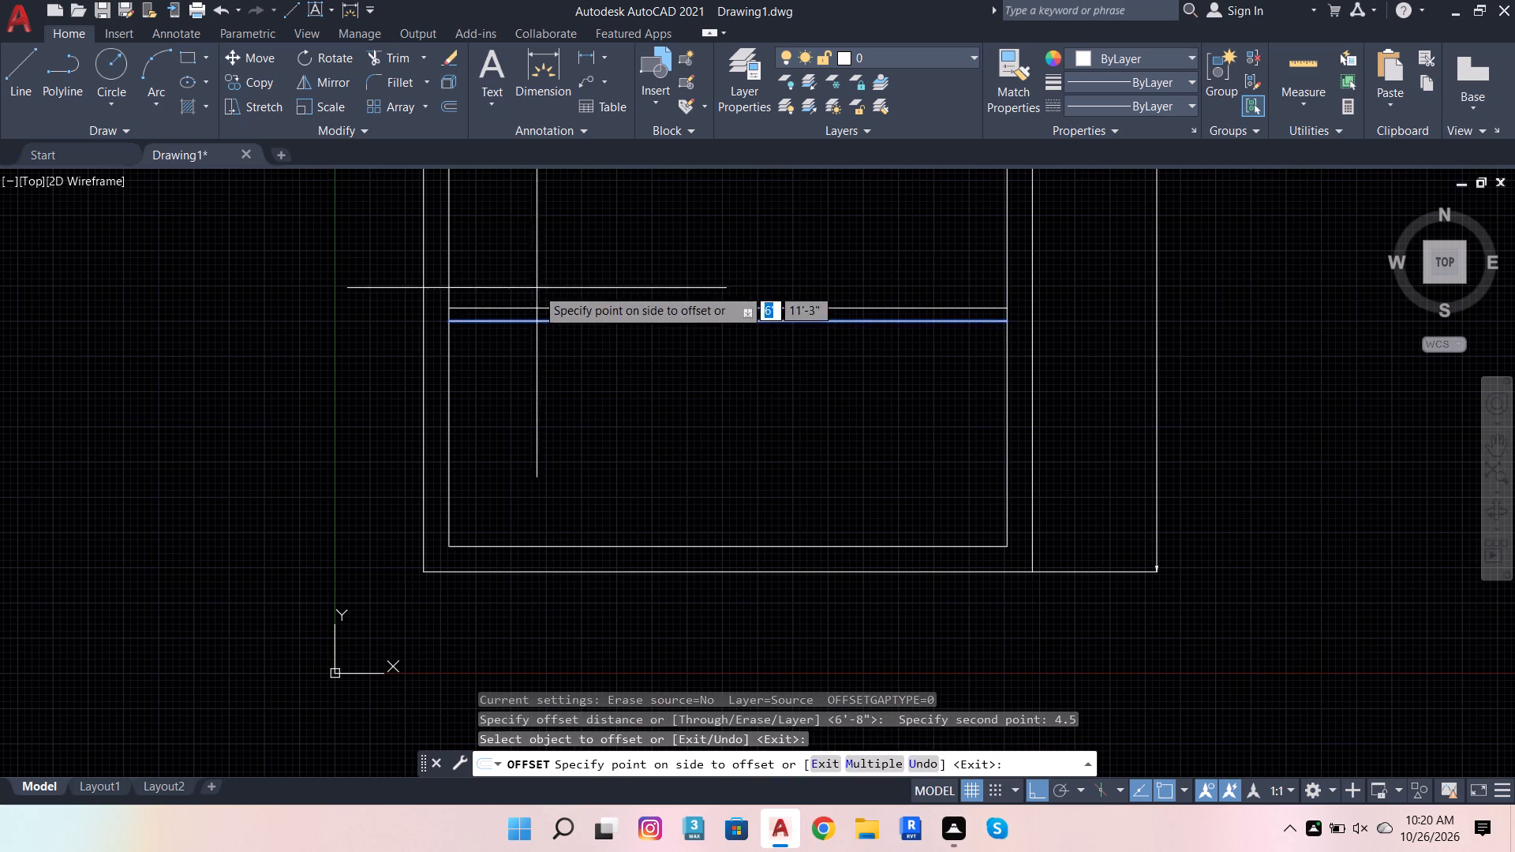
pyautogui.click(539, 269)
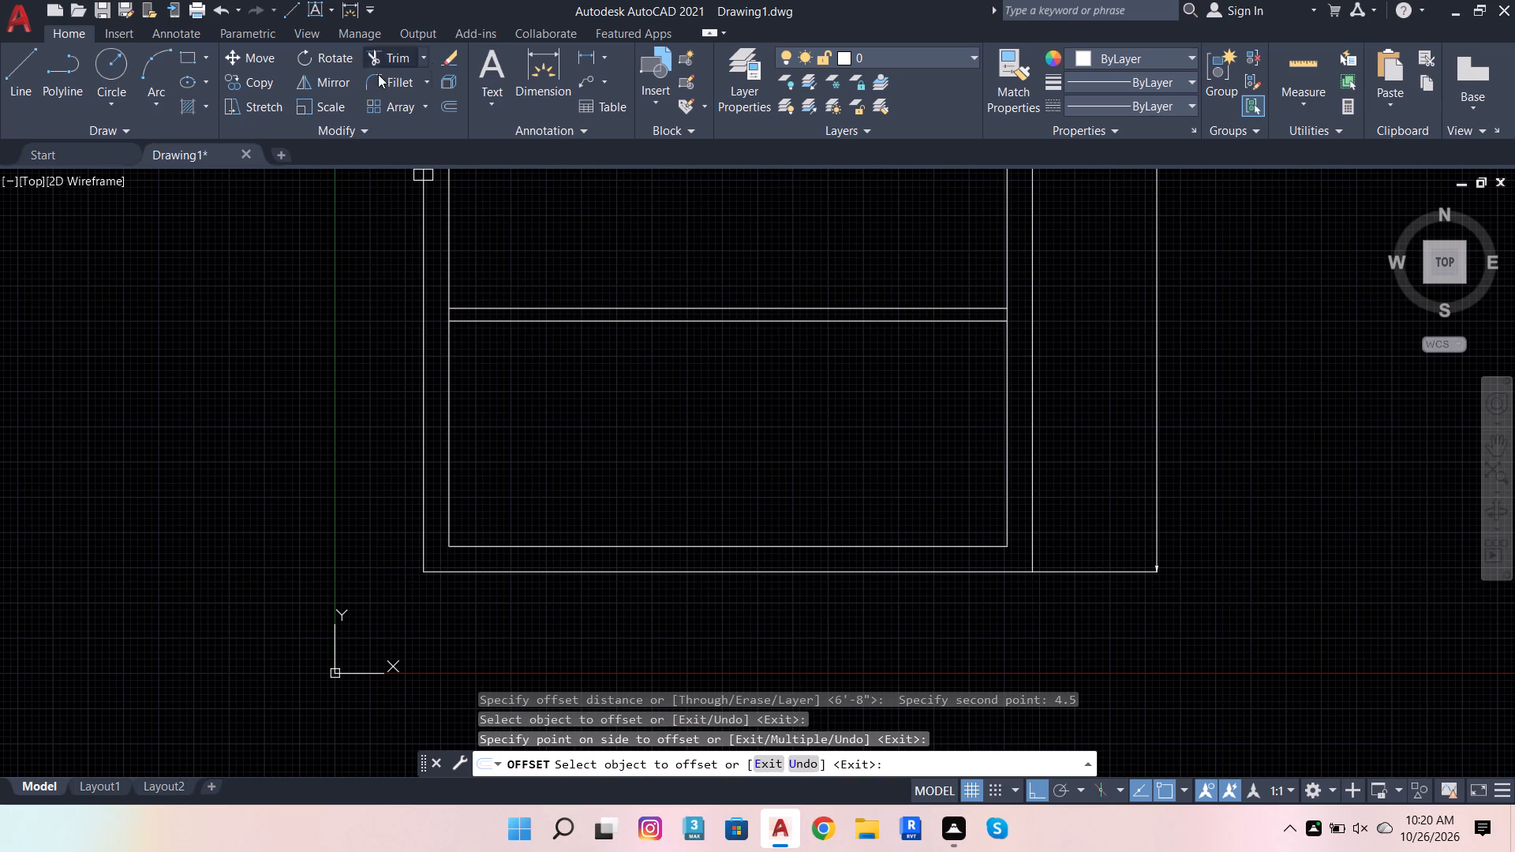
# Trim the left outer wall's inner line between the new cross wall's paired lines.
pyautogui.click(390, 50)
pyautogui.scroll(3, 437, 311)
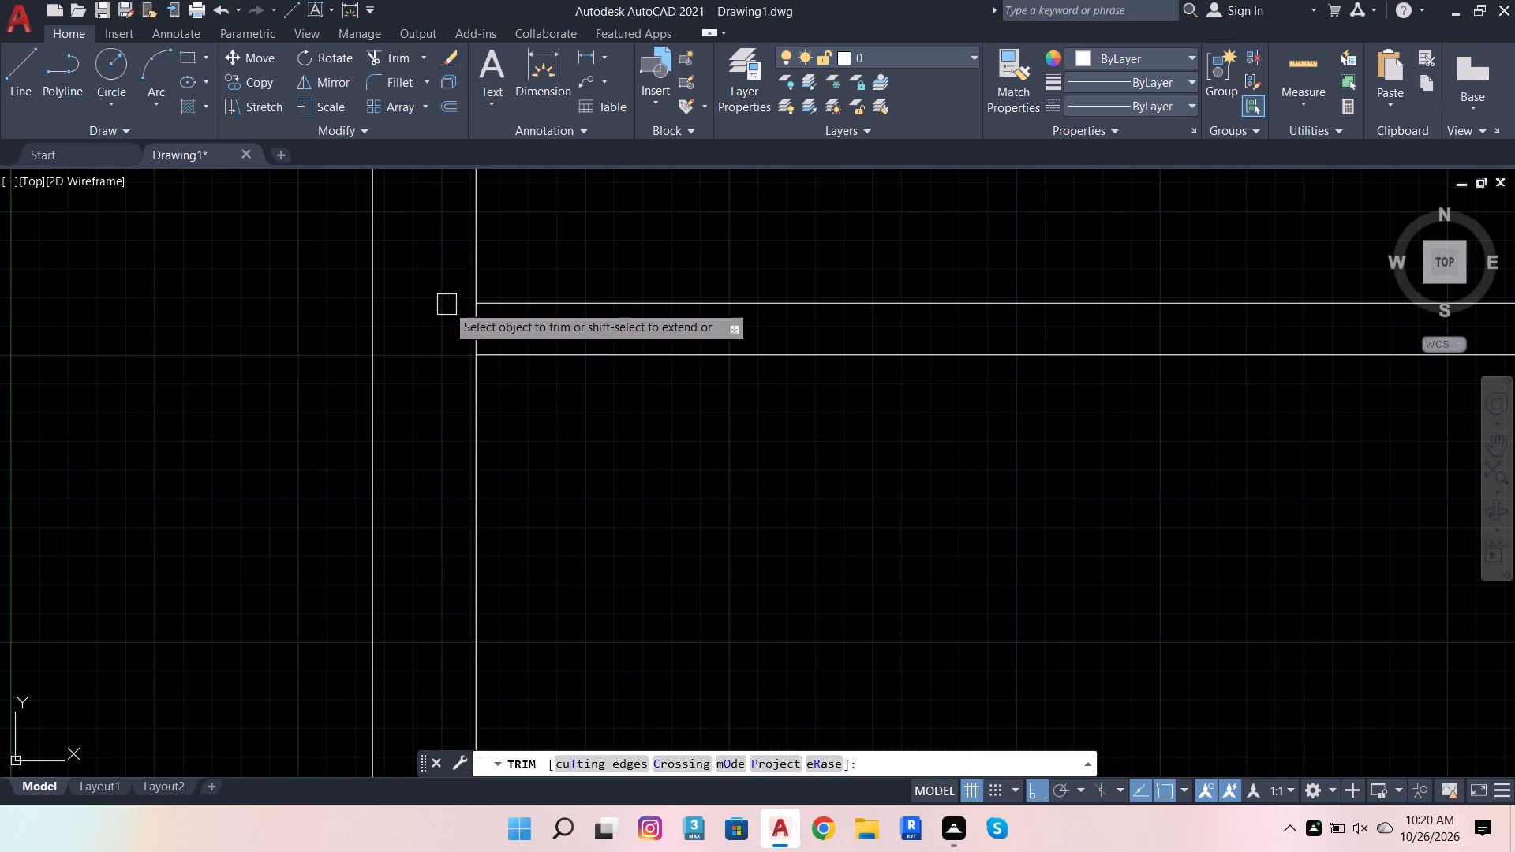
pyautogui.click(488, 335)
pyautogui.click(458, 323)
pyautogui.scroll(-3, 406, 366)
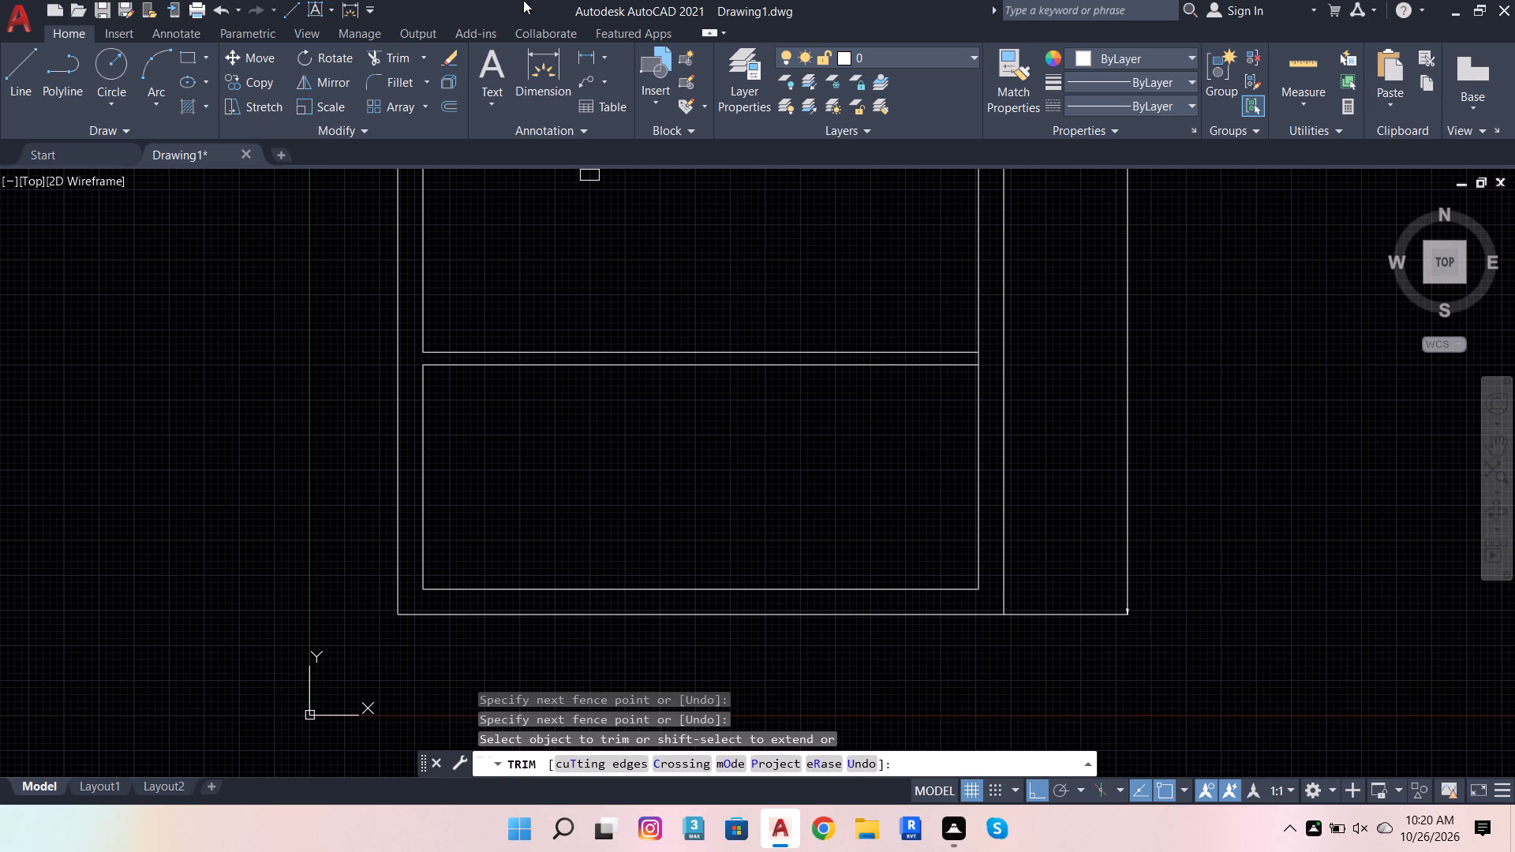
# Dimension the depth of the bottom strip of rooms, placing the dimension outside the left outer wall.
pyautogui.click(456, 106)
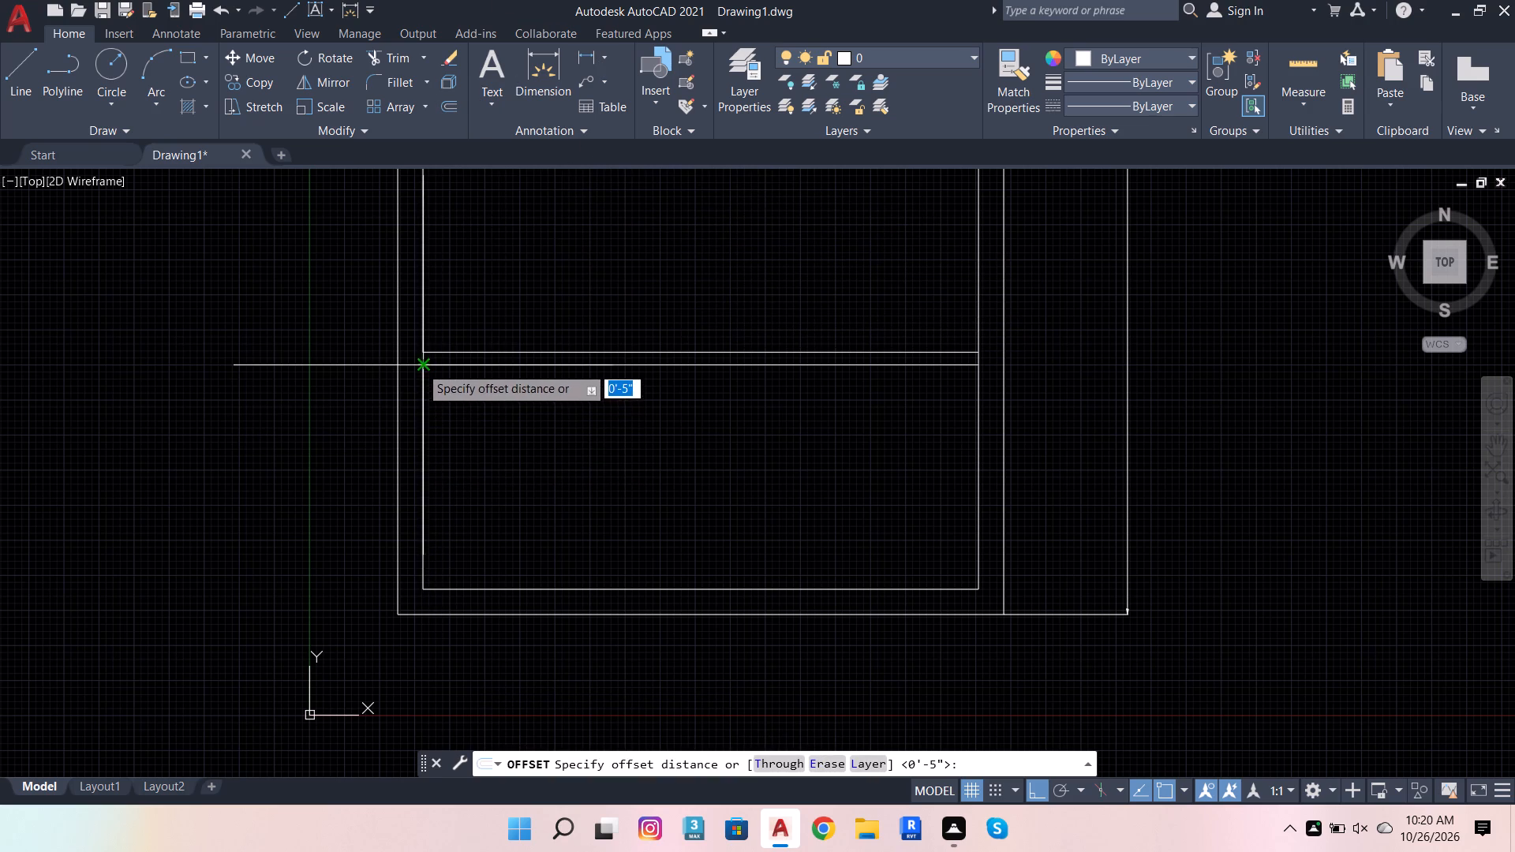
pyautogui.click(420, 365)
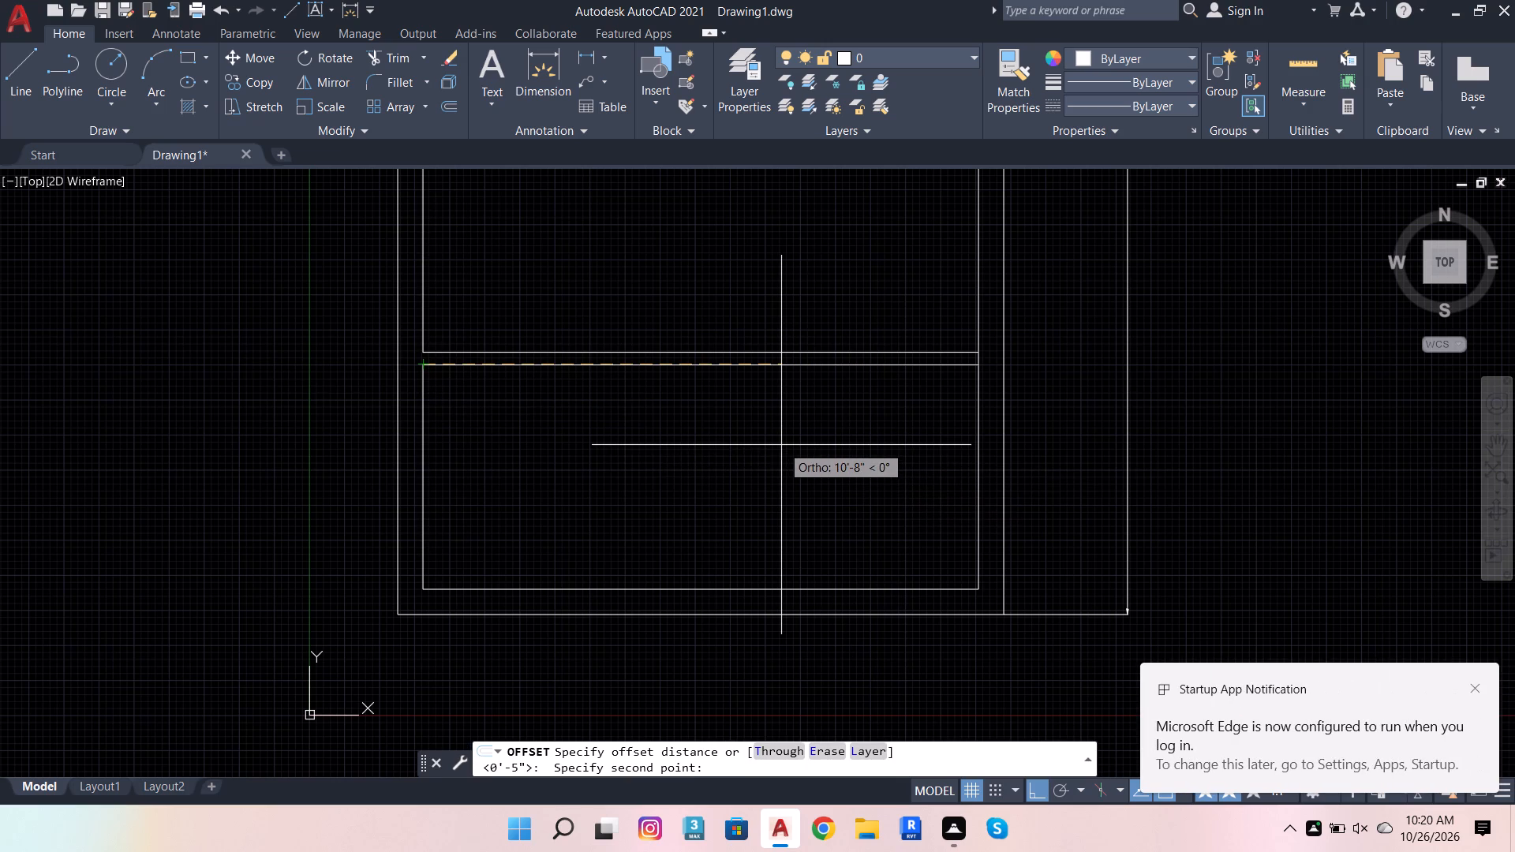
pyautogui.click(533, 63)
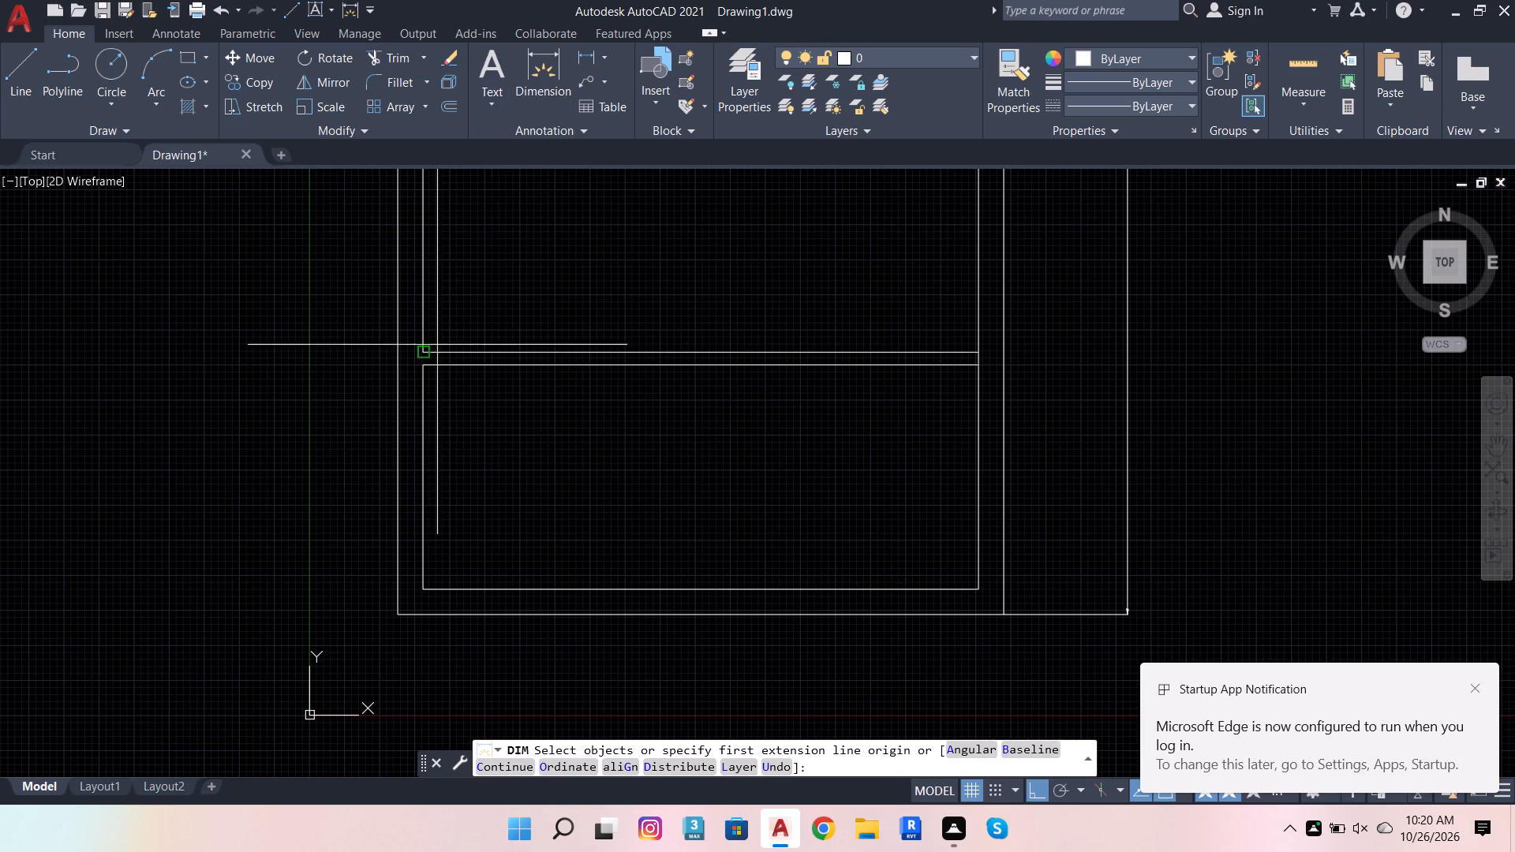
pyautogui.click(421, 459)
pyautogui.click(225, 436)
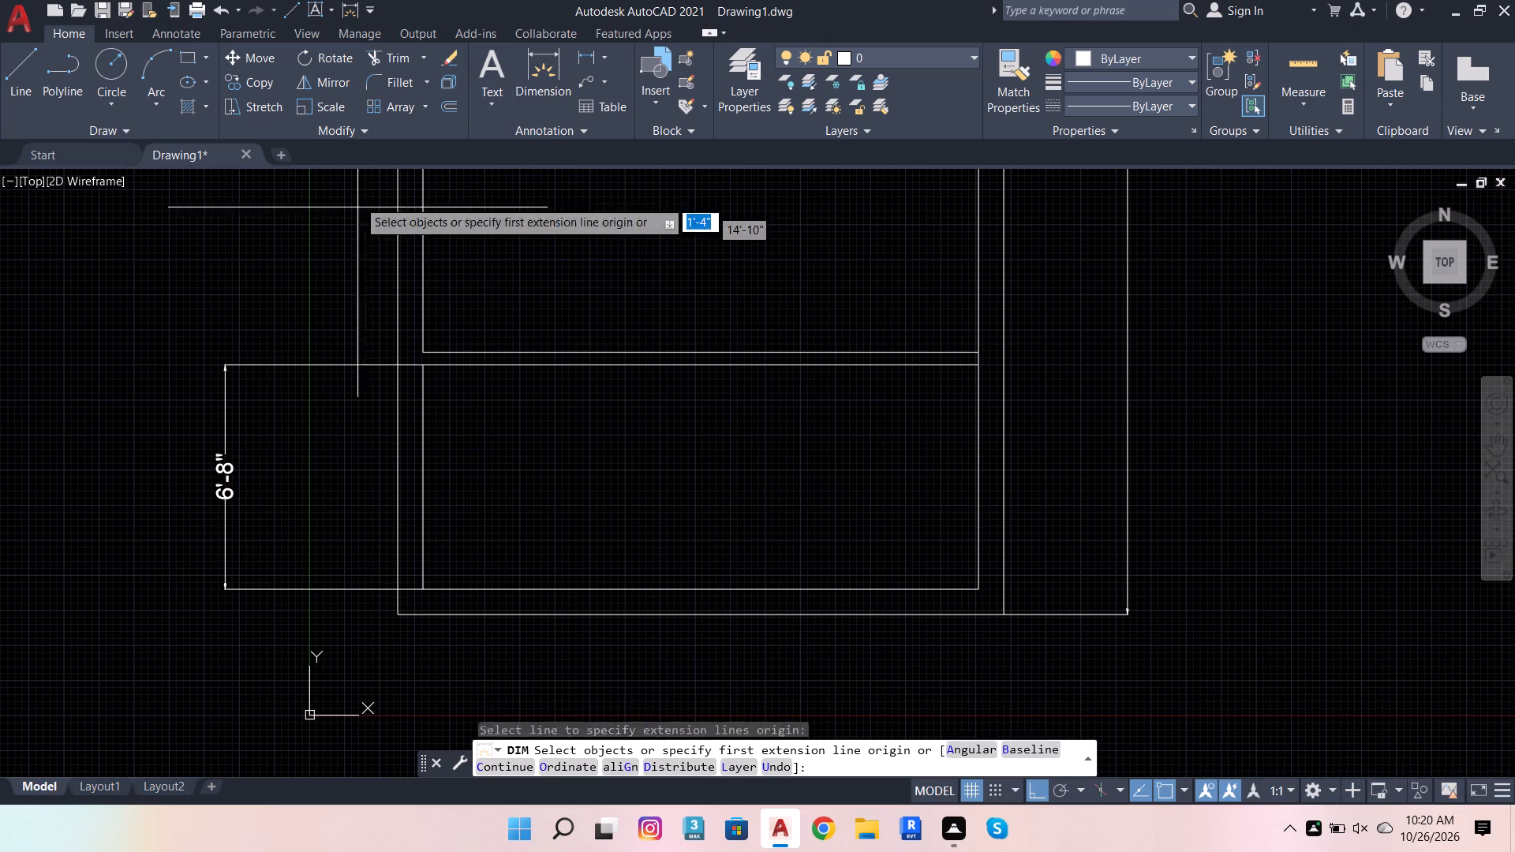
# Offset the left outer wall's inner line 6'6" to the right within the bottom strip to set the first room's width.
pyautogui.click(447, 110)
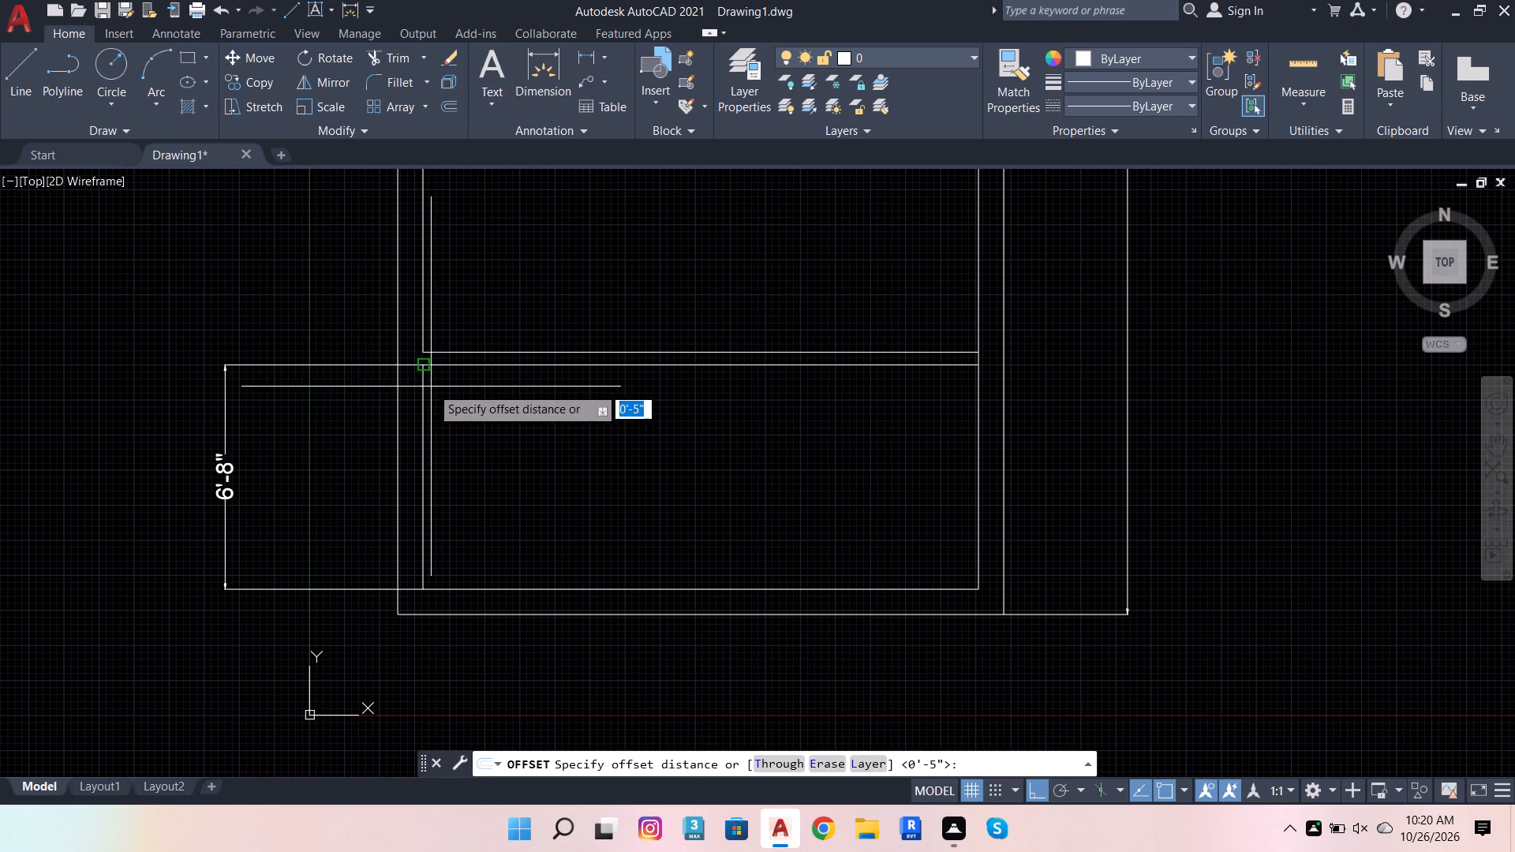
pyautogui.click(421, 372)
pyautogui.write("6'6")
pyautogui.press('Return')
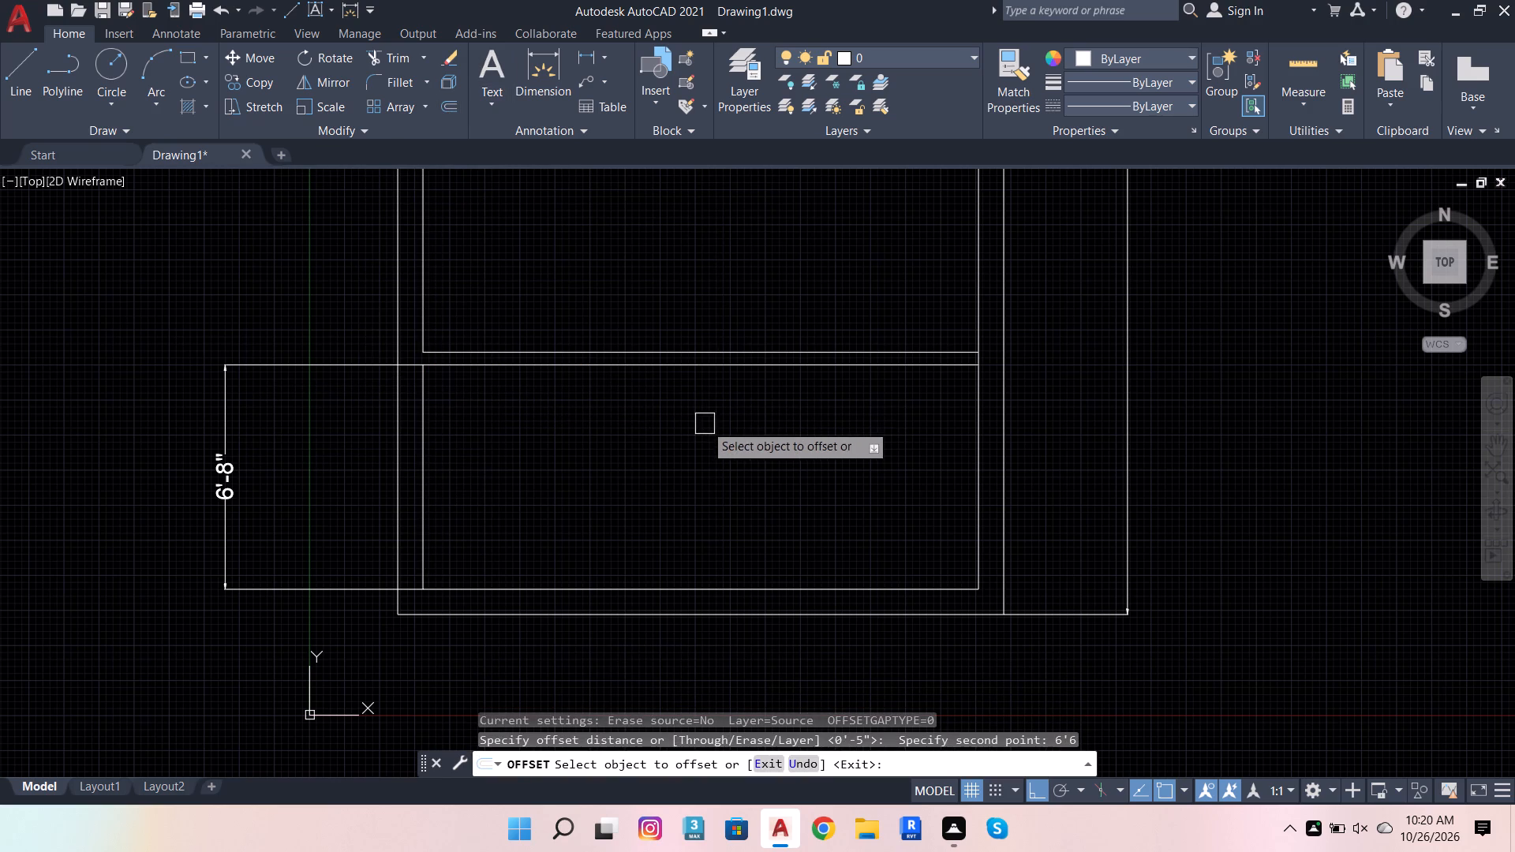
pyautogui.click(417, 433)
pyautogui.click(554, 427)
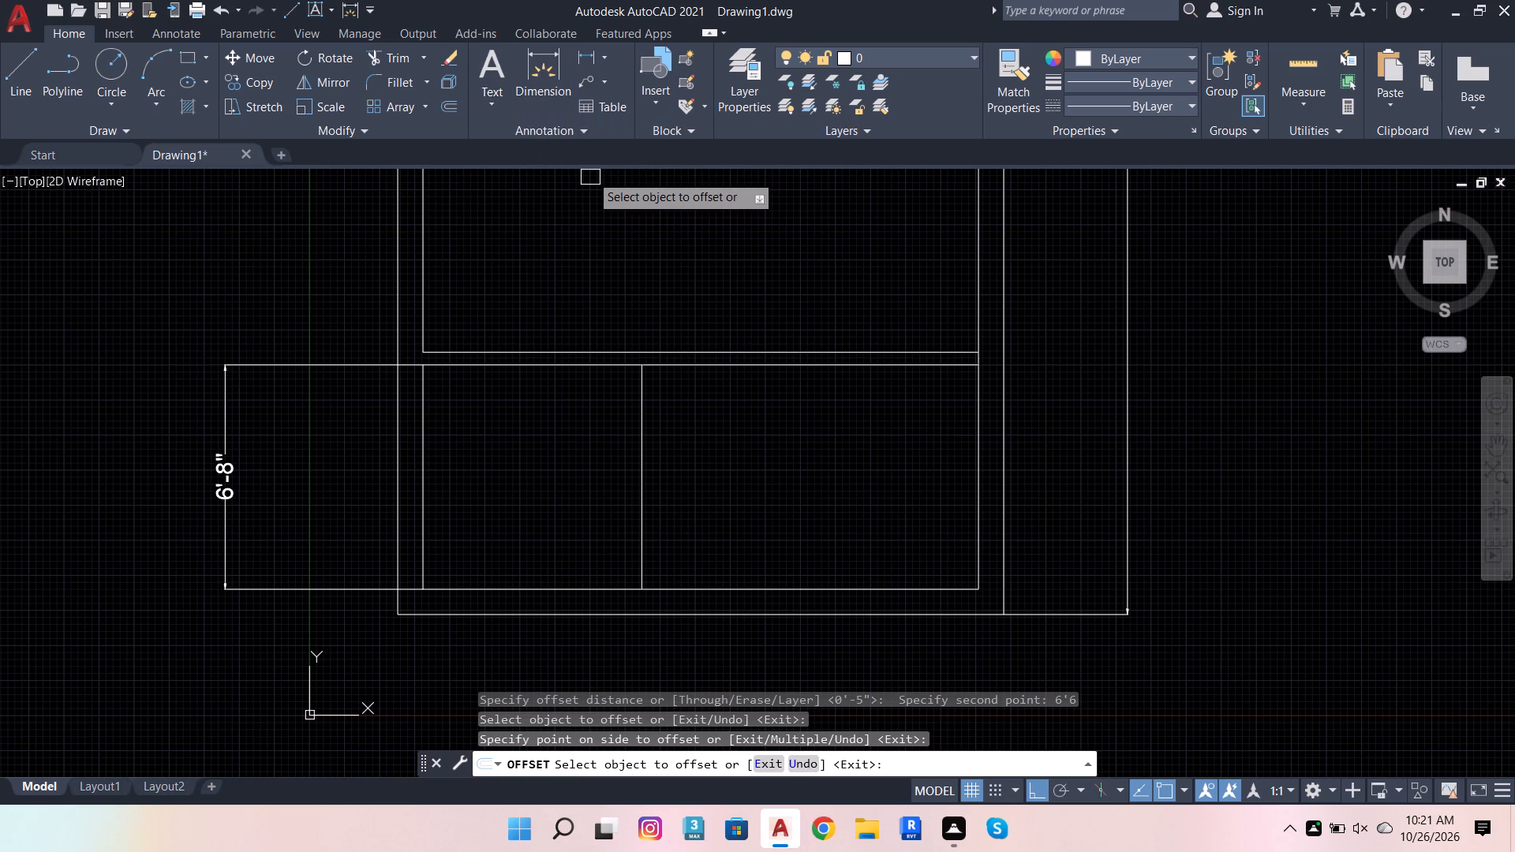
# Offset the bottom strip's new vertical line 4.5" to the right to form the first partition.
pyautogui.click(457, 99)
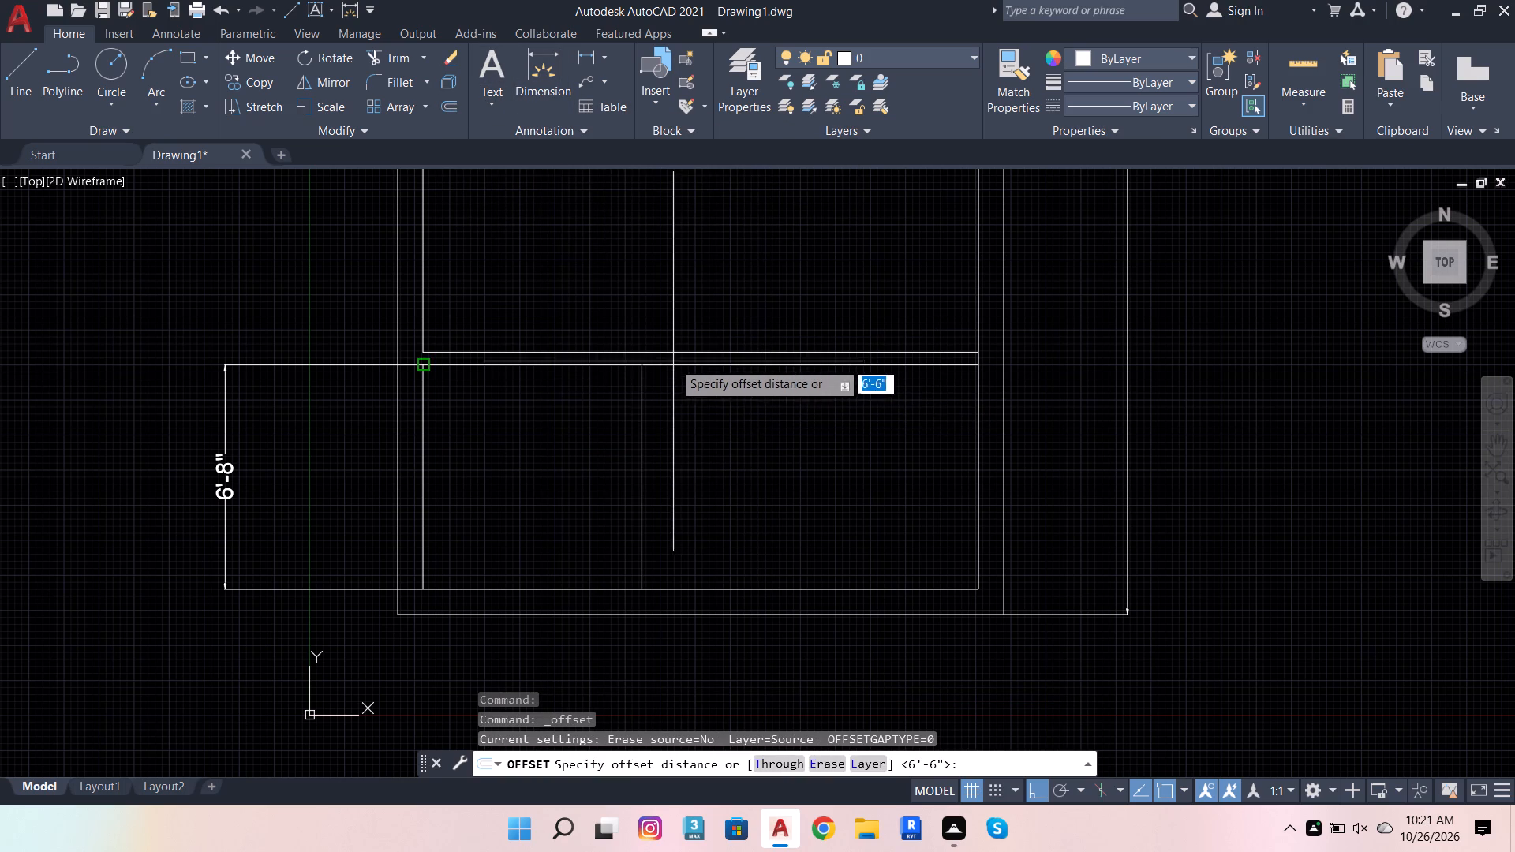
pyautogui.click(645, 367)
pyautogui.write('4.')
pyautogui.press('5')
pyautogui.press('Return')
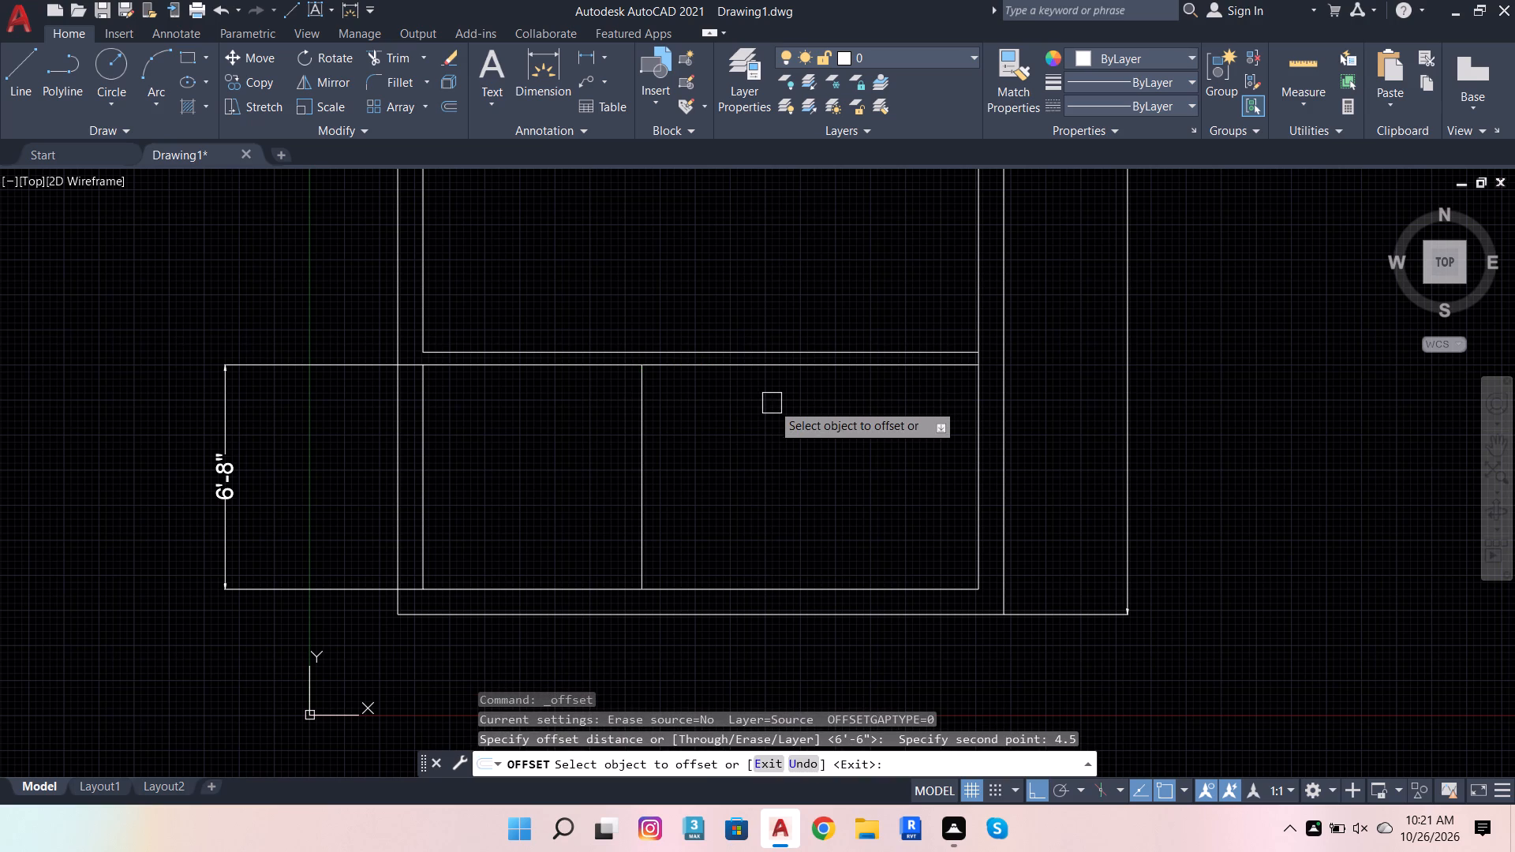
pyautogui.click(649, 422)
pyautogui.moveTo(760, 404); pyautogui.dragTo(743, 398)
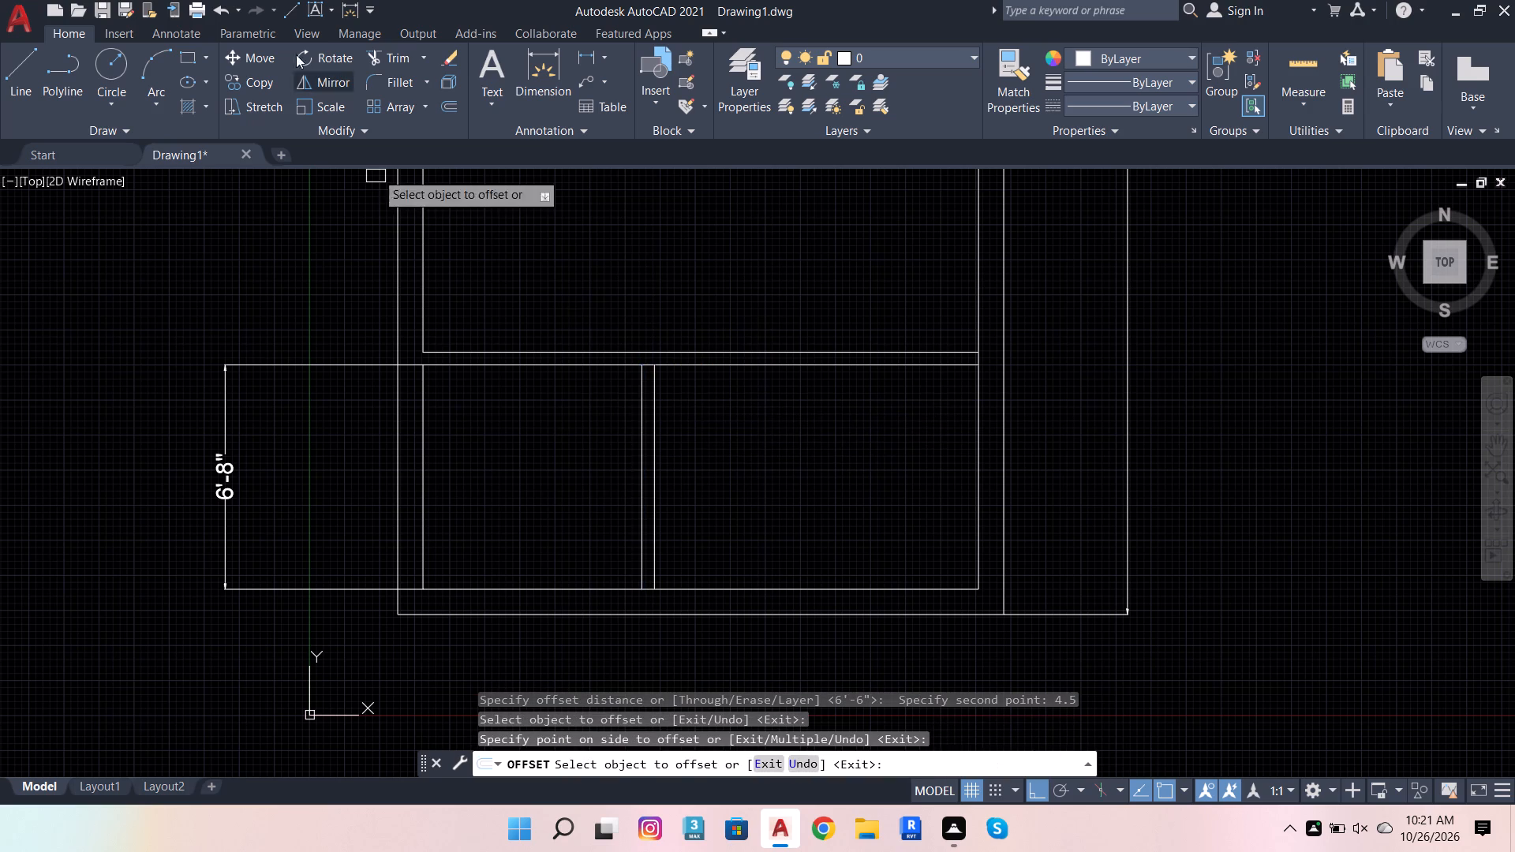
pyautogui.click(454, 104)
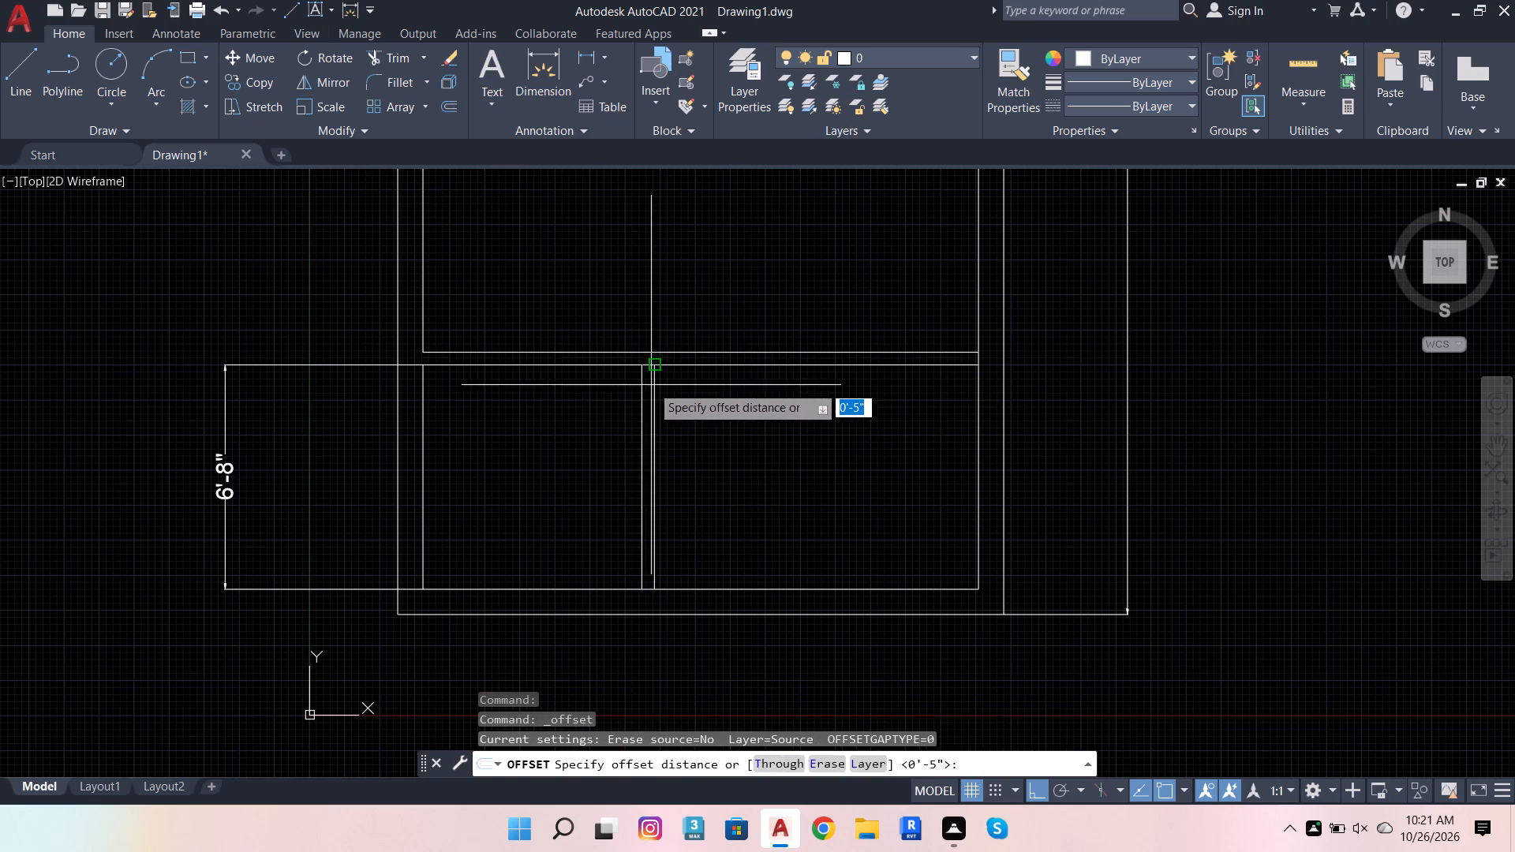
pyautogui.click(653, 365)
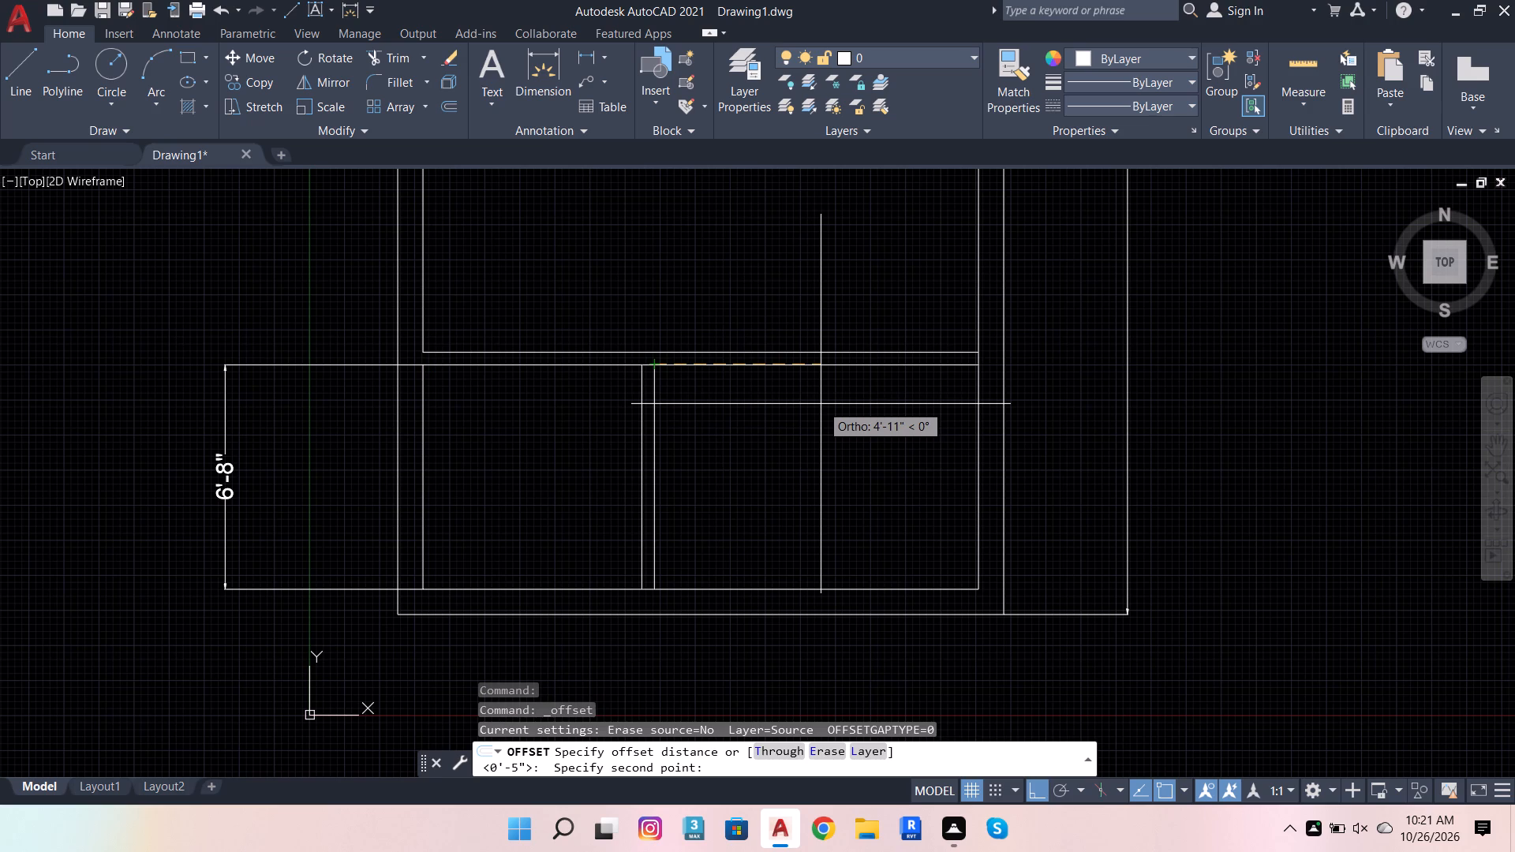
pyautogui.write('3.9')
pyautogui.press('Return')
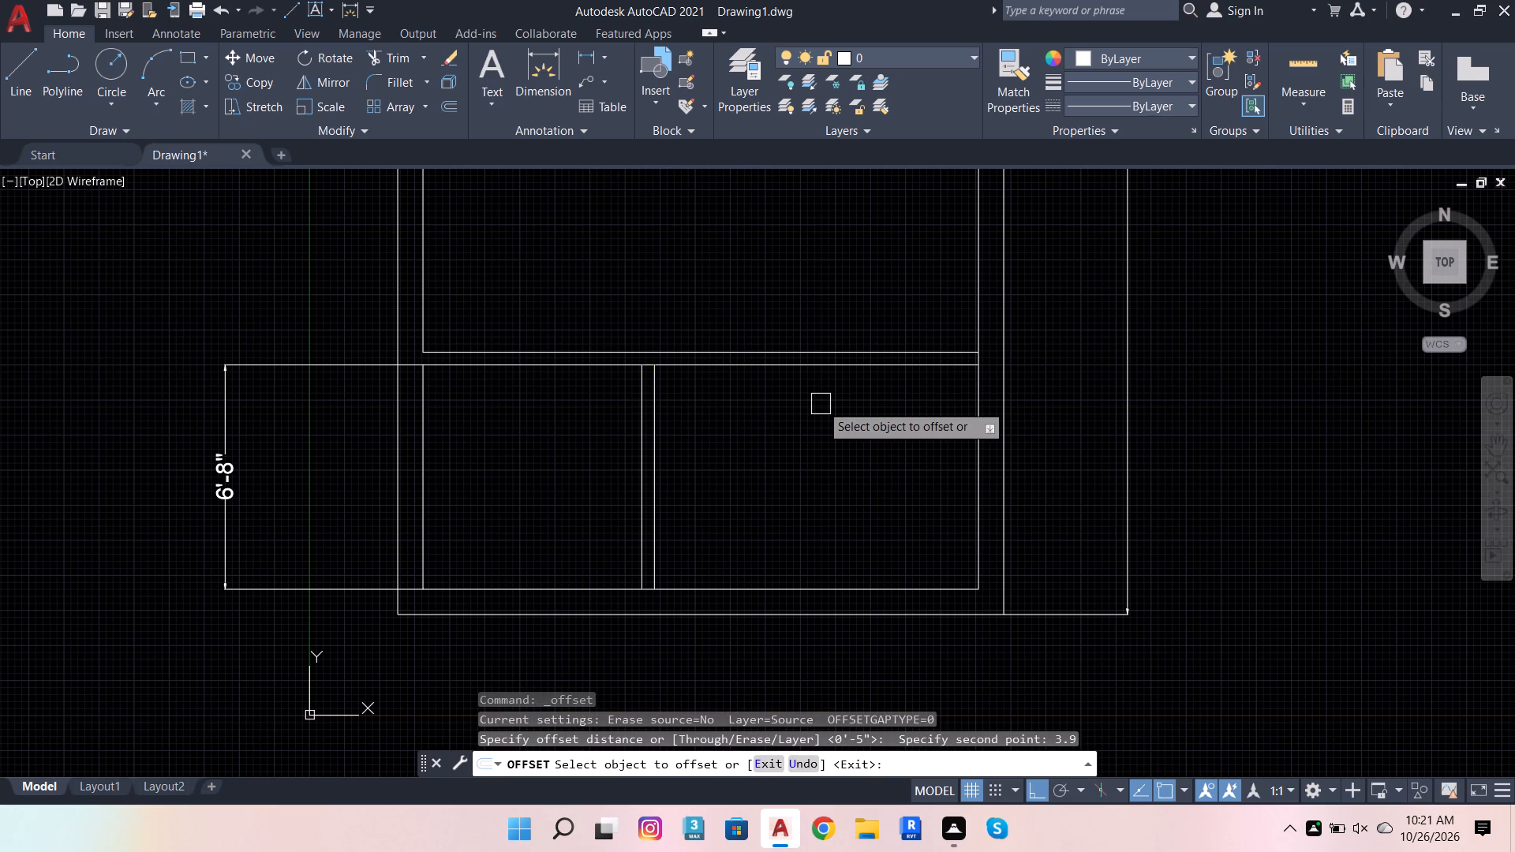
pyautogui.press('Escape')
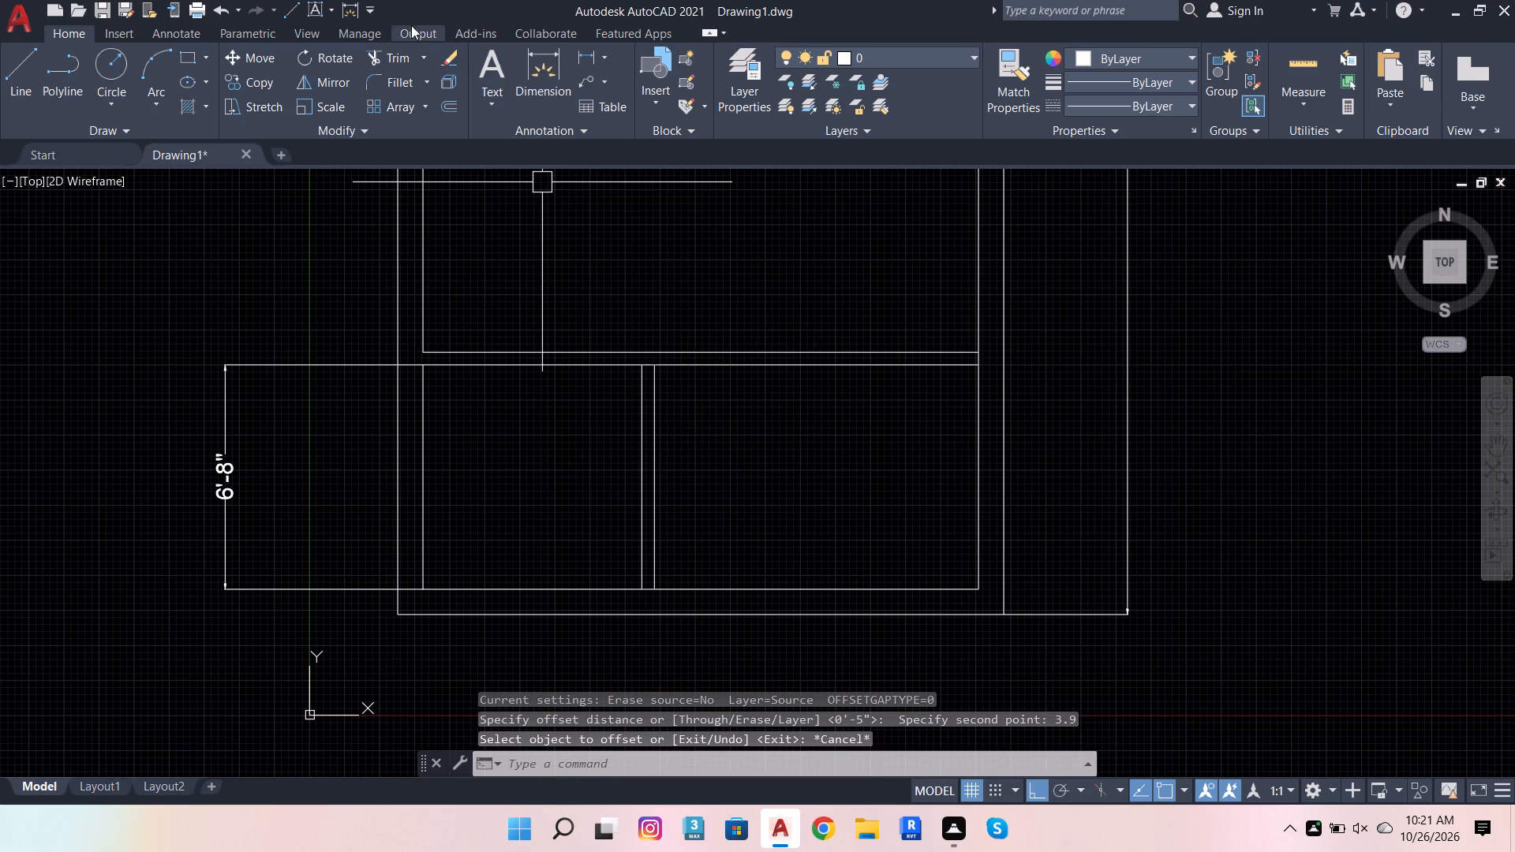
# Offset the right line of the bottom strip's first partition 3'9" to the right to set the middle space's width.
pyautogui.click(458, 100)
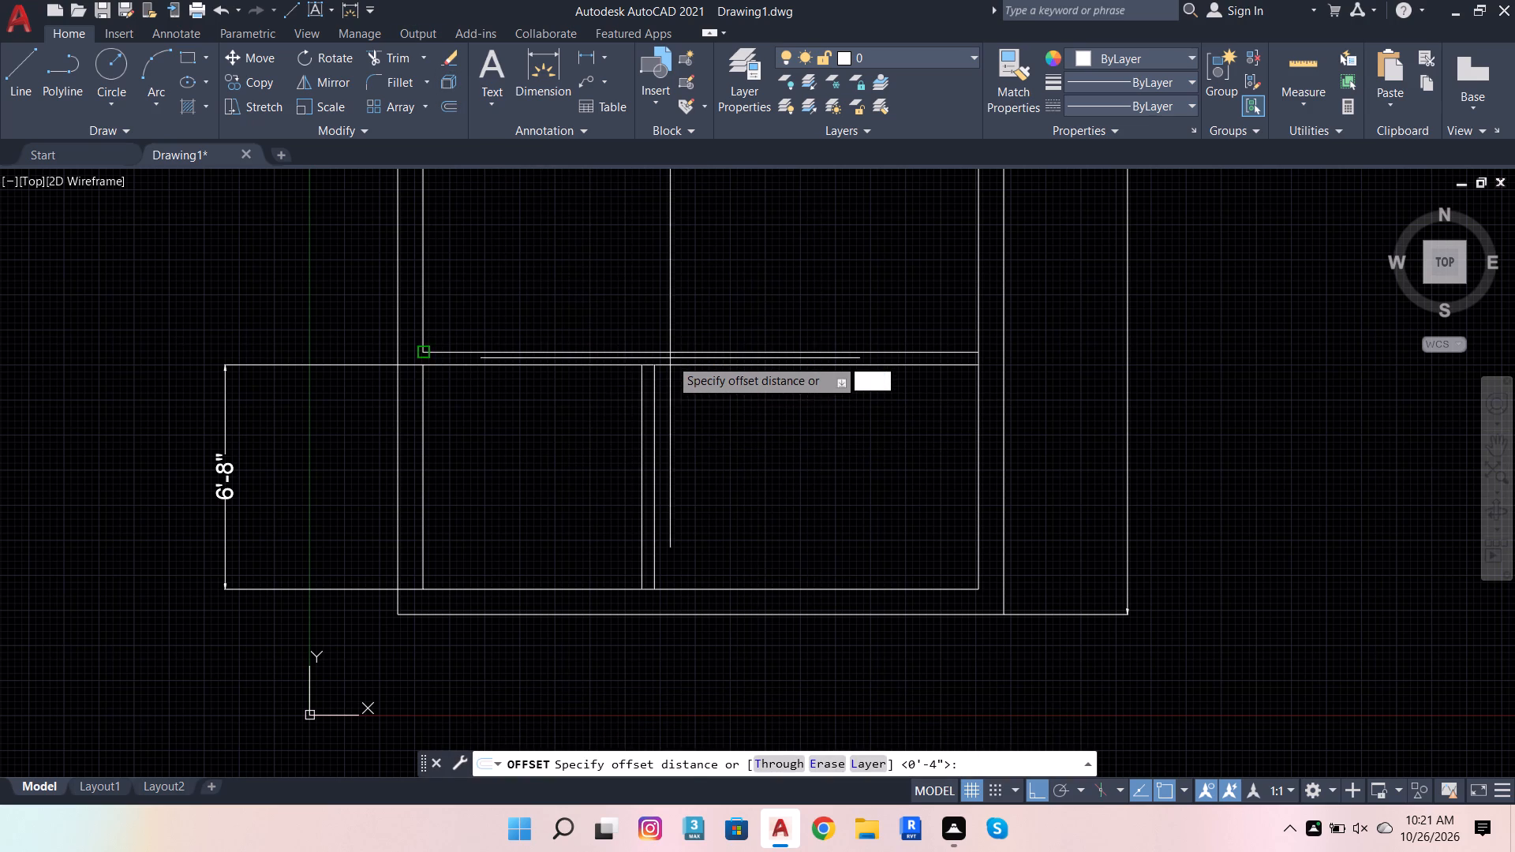
pyautogui.moveTo(658, 368); pyautogui.dragTo(681, 379)
pyautogui.write("3'9")
pyautogui.press('Return')
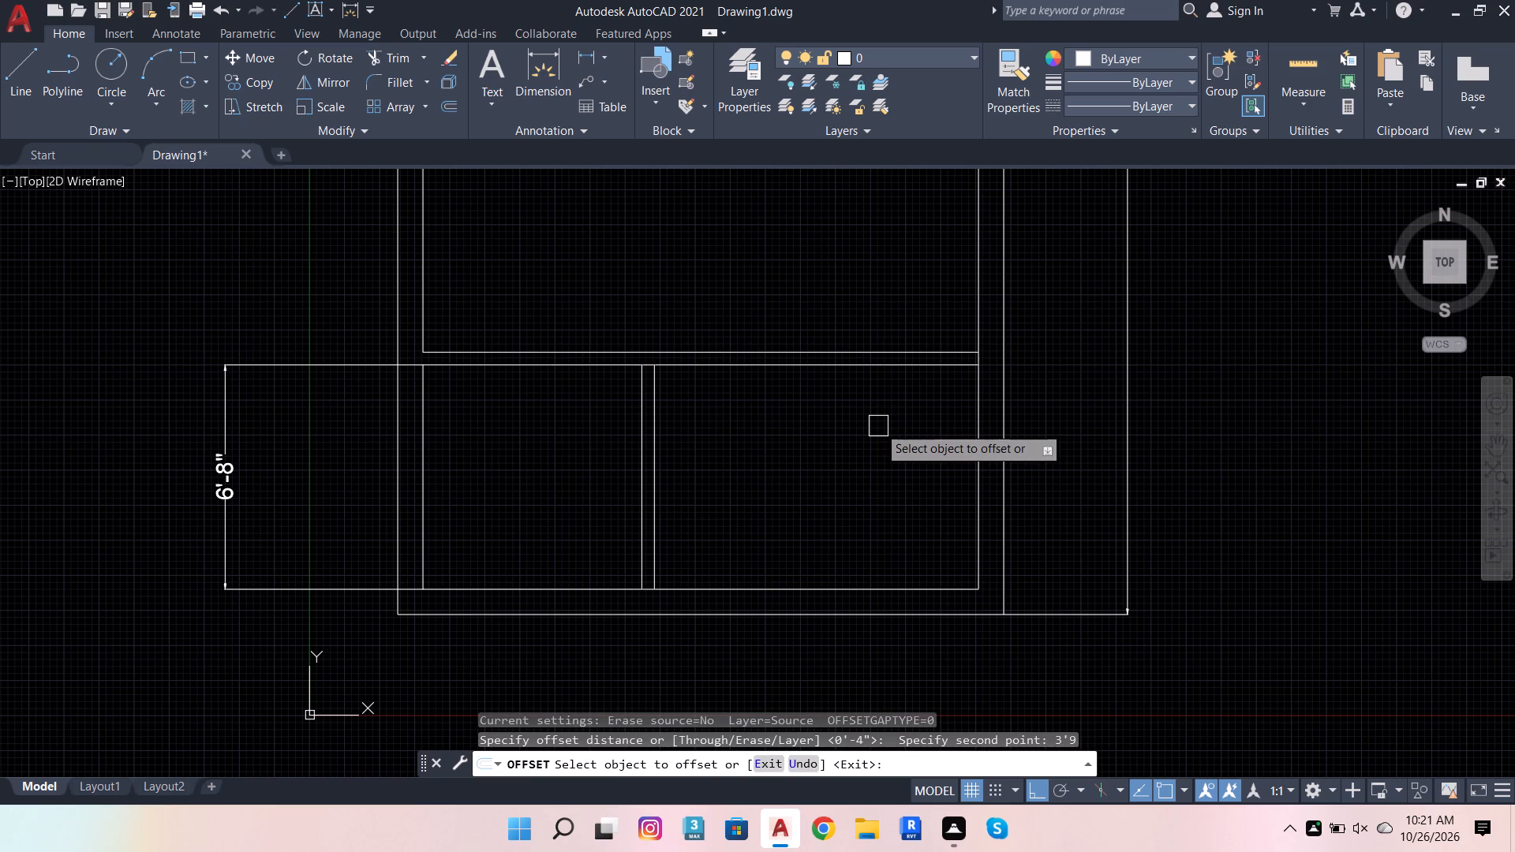
pyautogui.click(649, 472)
pyautogui.click(787, 465)
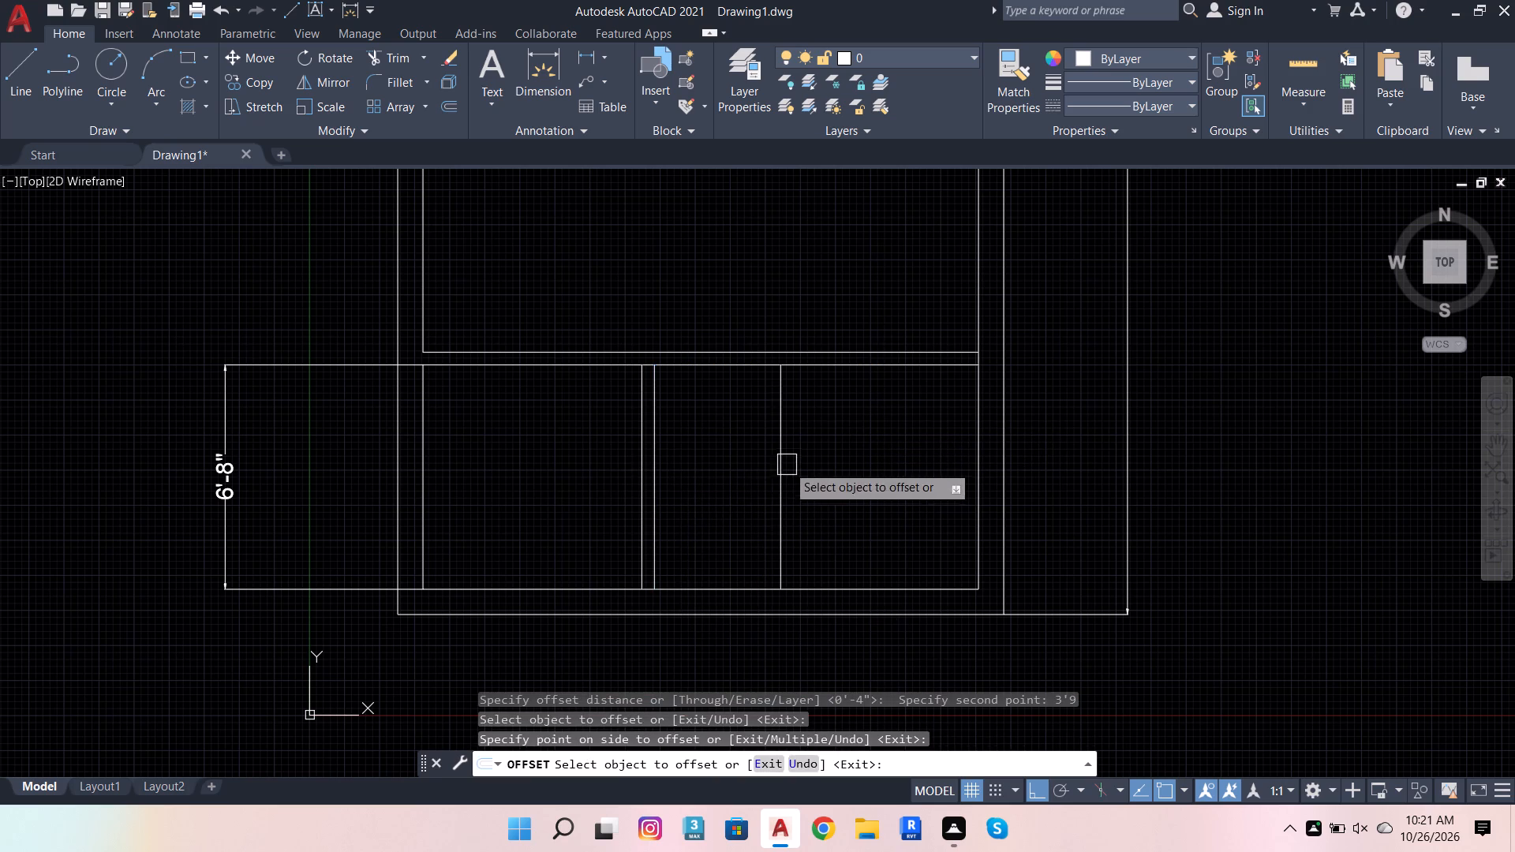
# Offset the middle space's right boundary line 4.5" to the right to form the bottom strip's second partition.
pyautogui.click(451, 109)
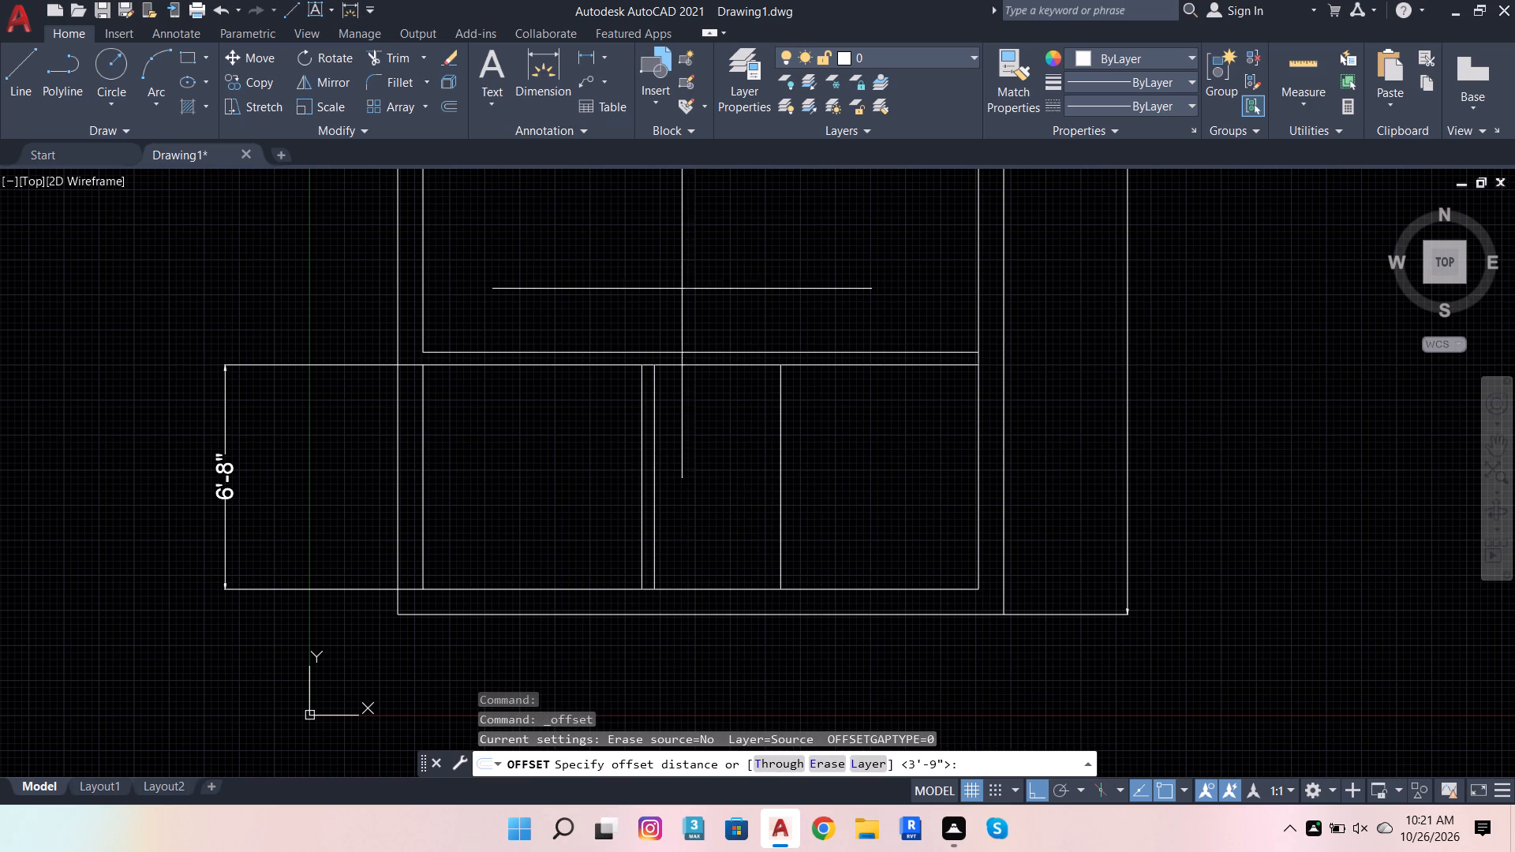
pyautogui.click(782, 363)
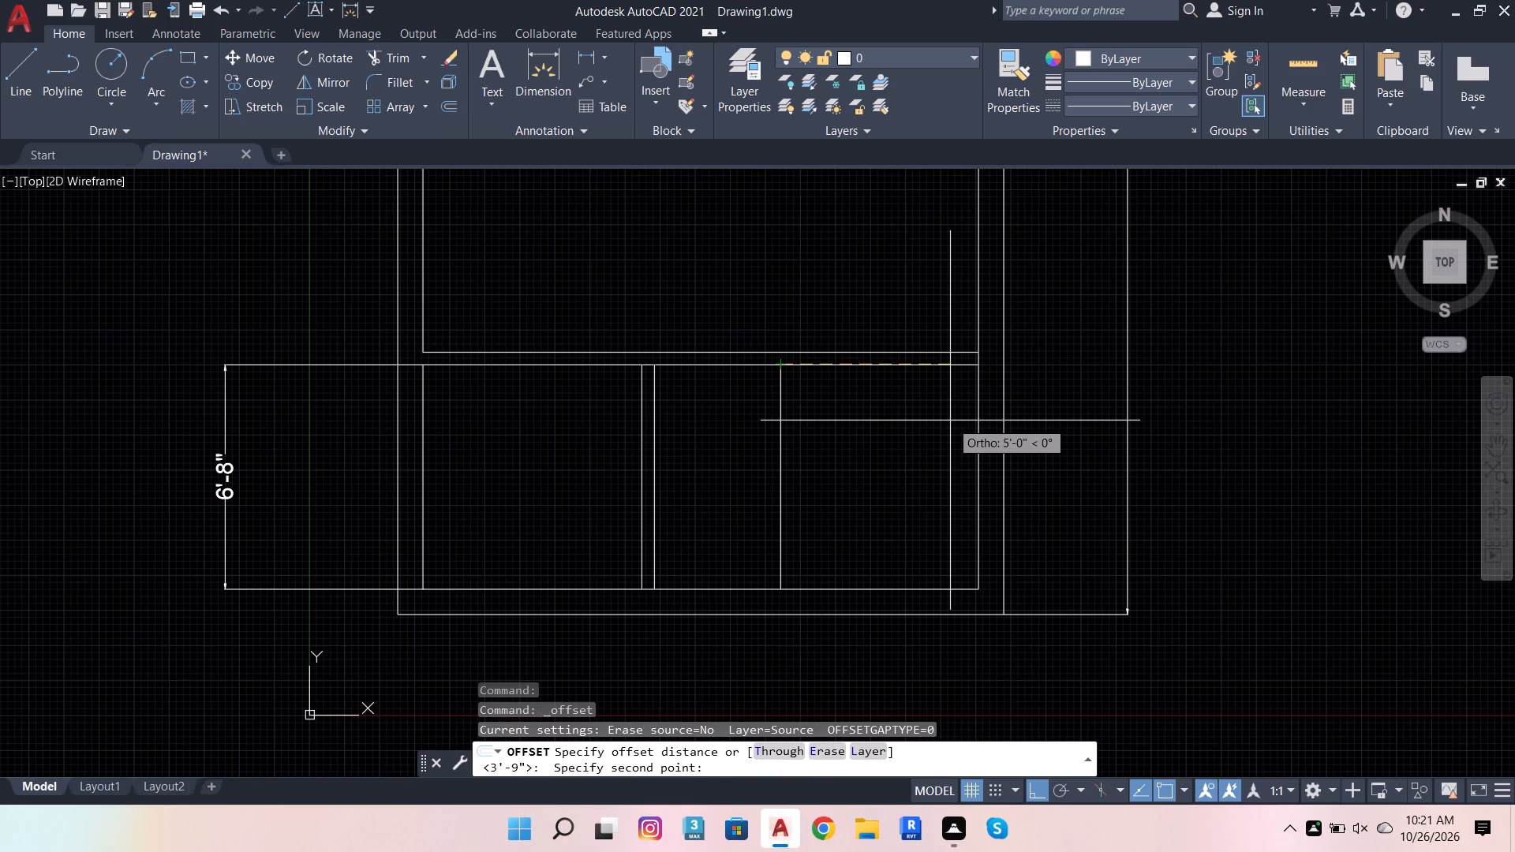
pyautogui.write('4.5')
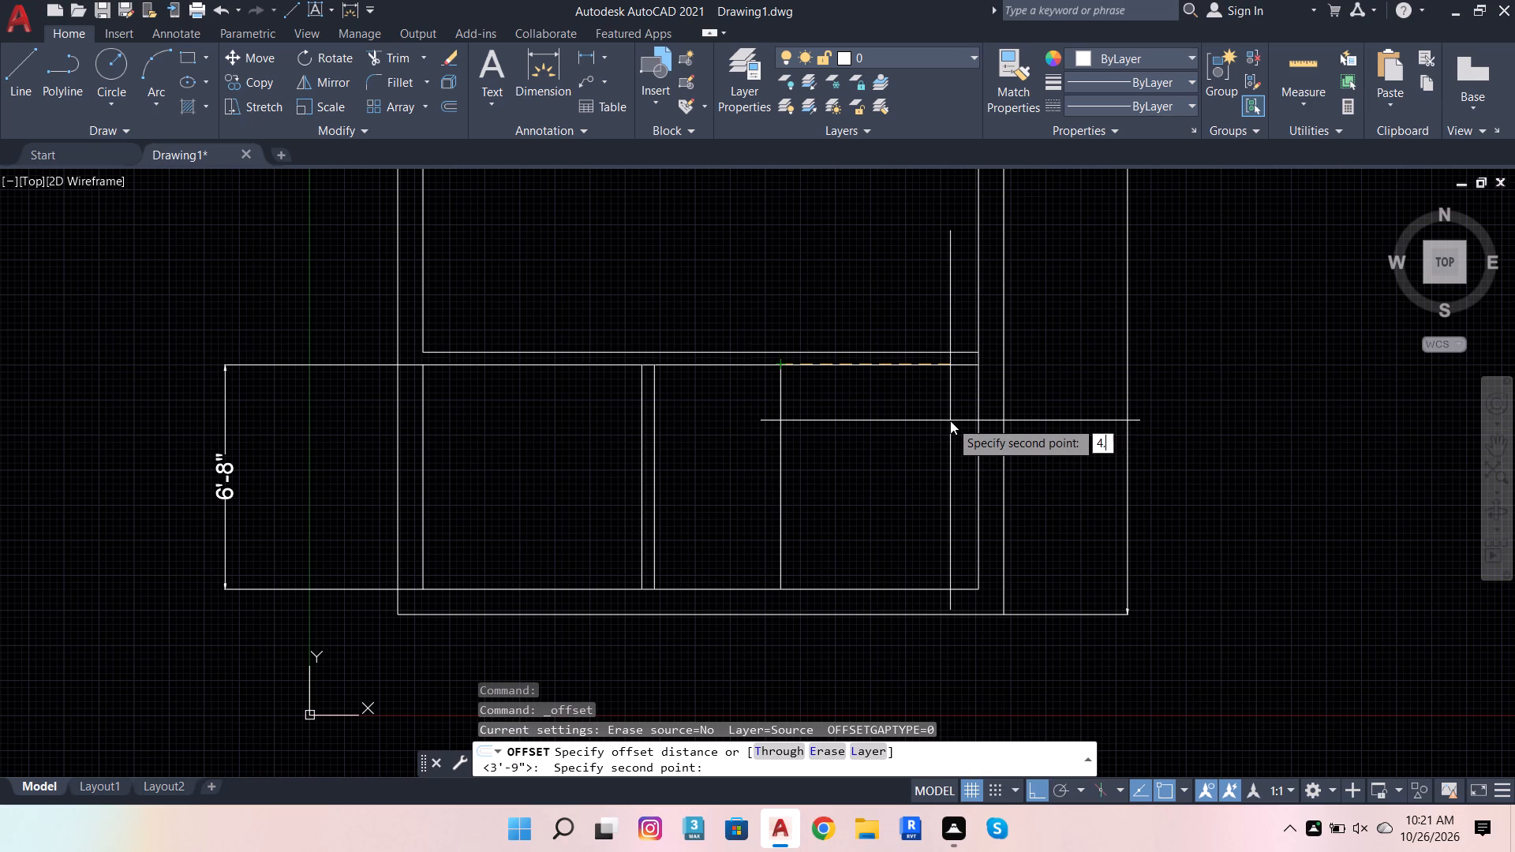
pyautogui.press('Return')
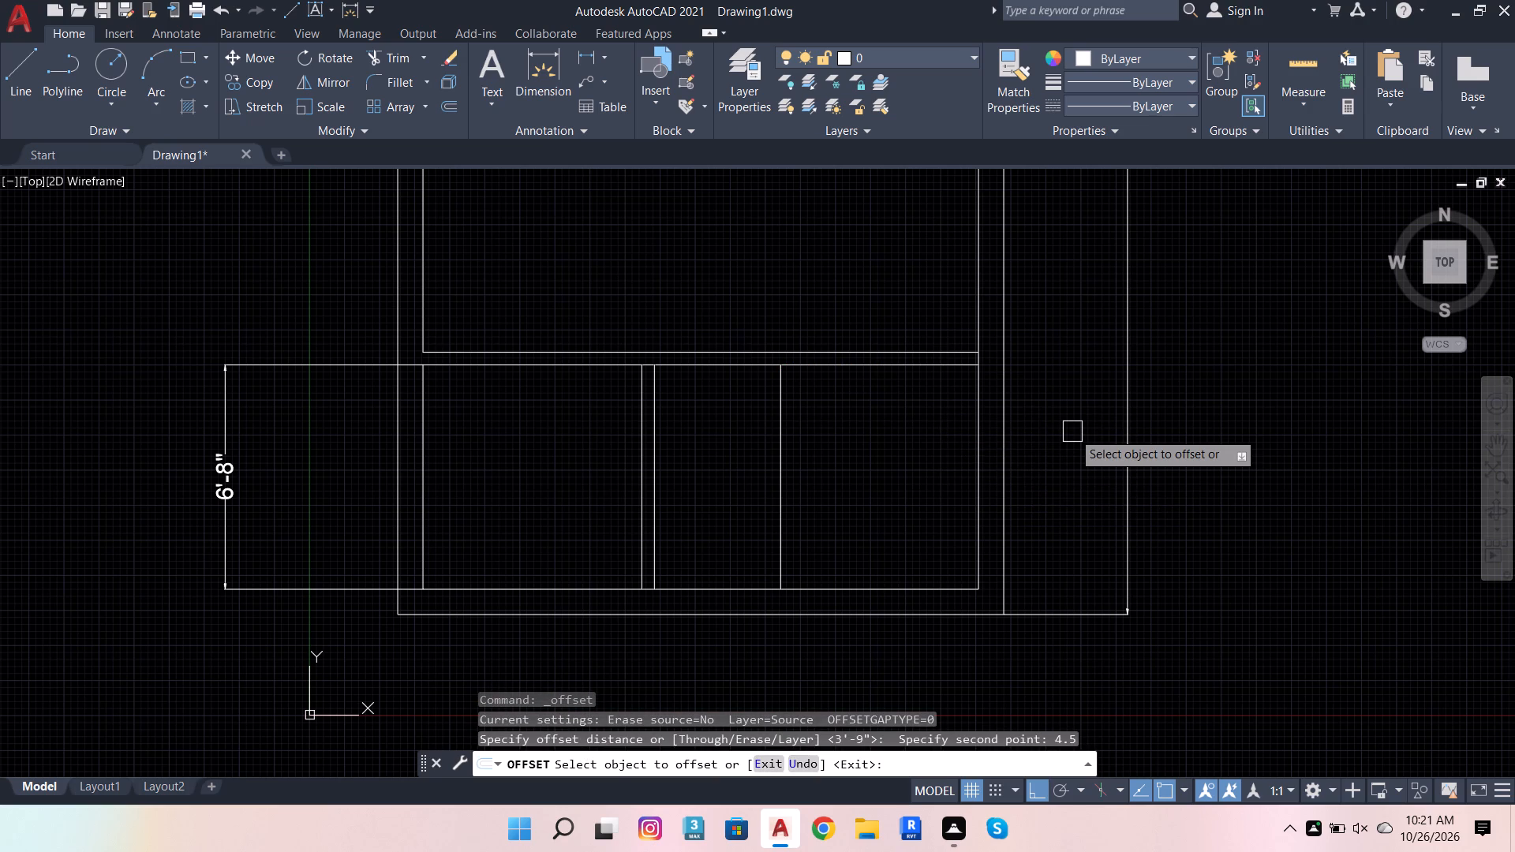
pyautogui.click(769, 456)
pyautogui.click(781, 481)
pyautogui.click(872, 488)
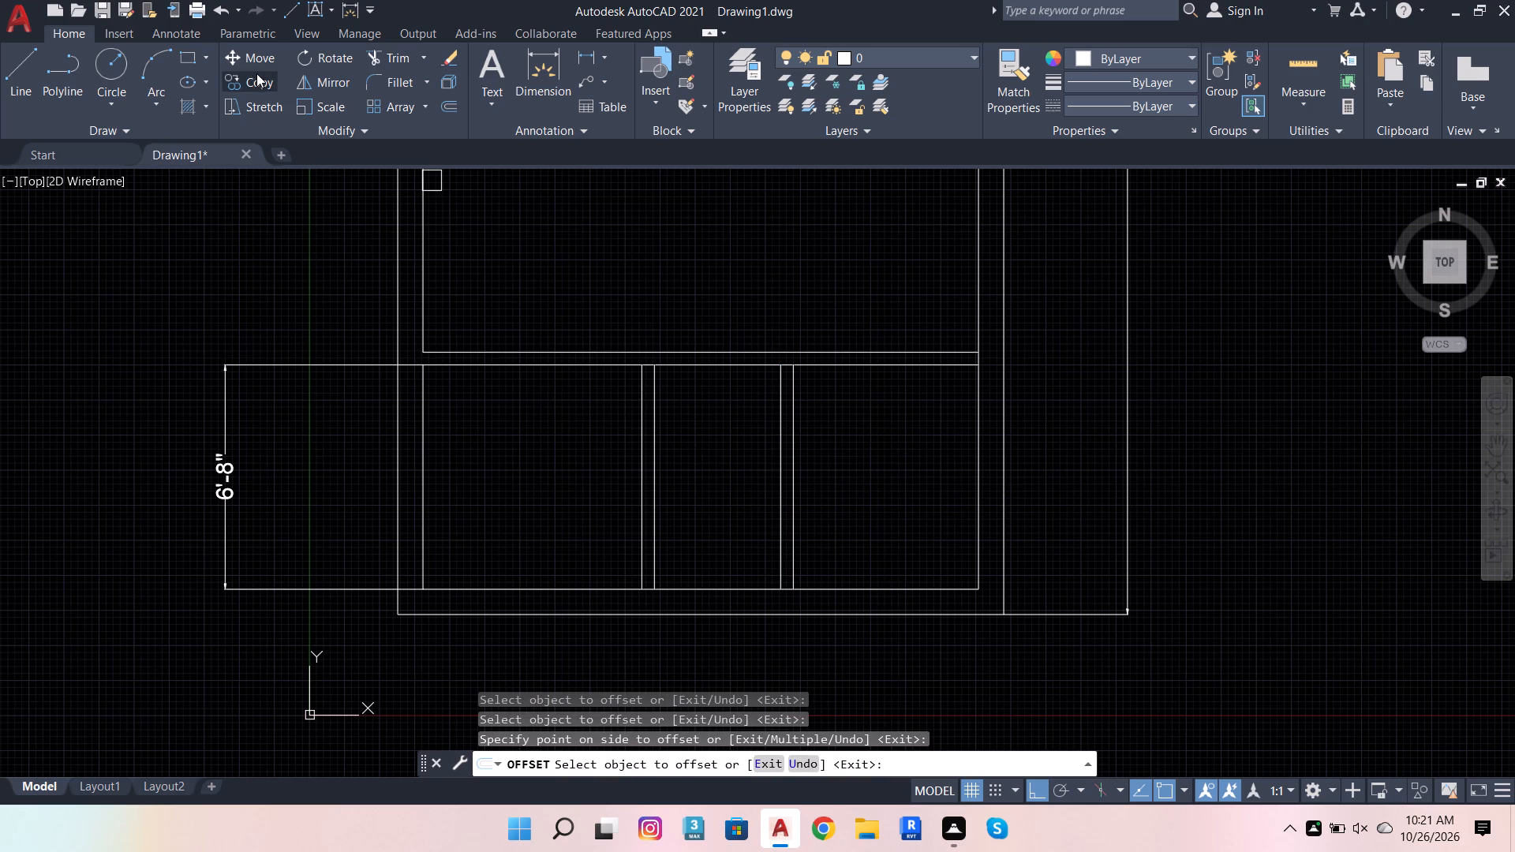
# Extend the second partition's right line to the strip's upper wall line and trim both horizontal wall lines beyond it.
pyautogui.click(387, 62)
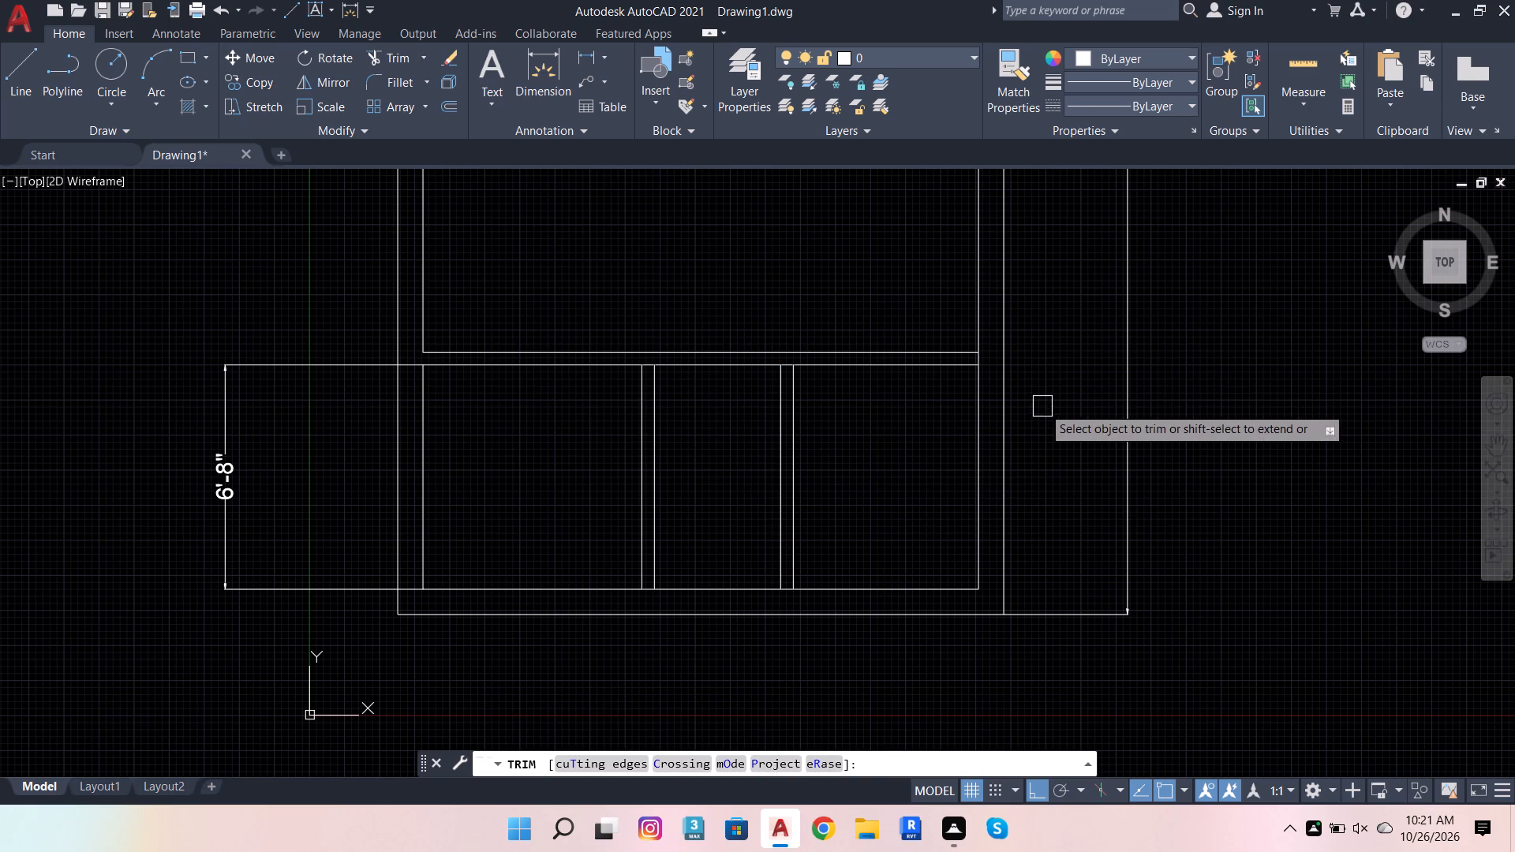
pyautogui.keyDown('shift'); pyautogui.click(801, 432); pyautogui.keyUp('shift')
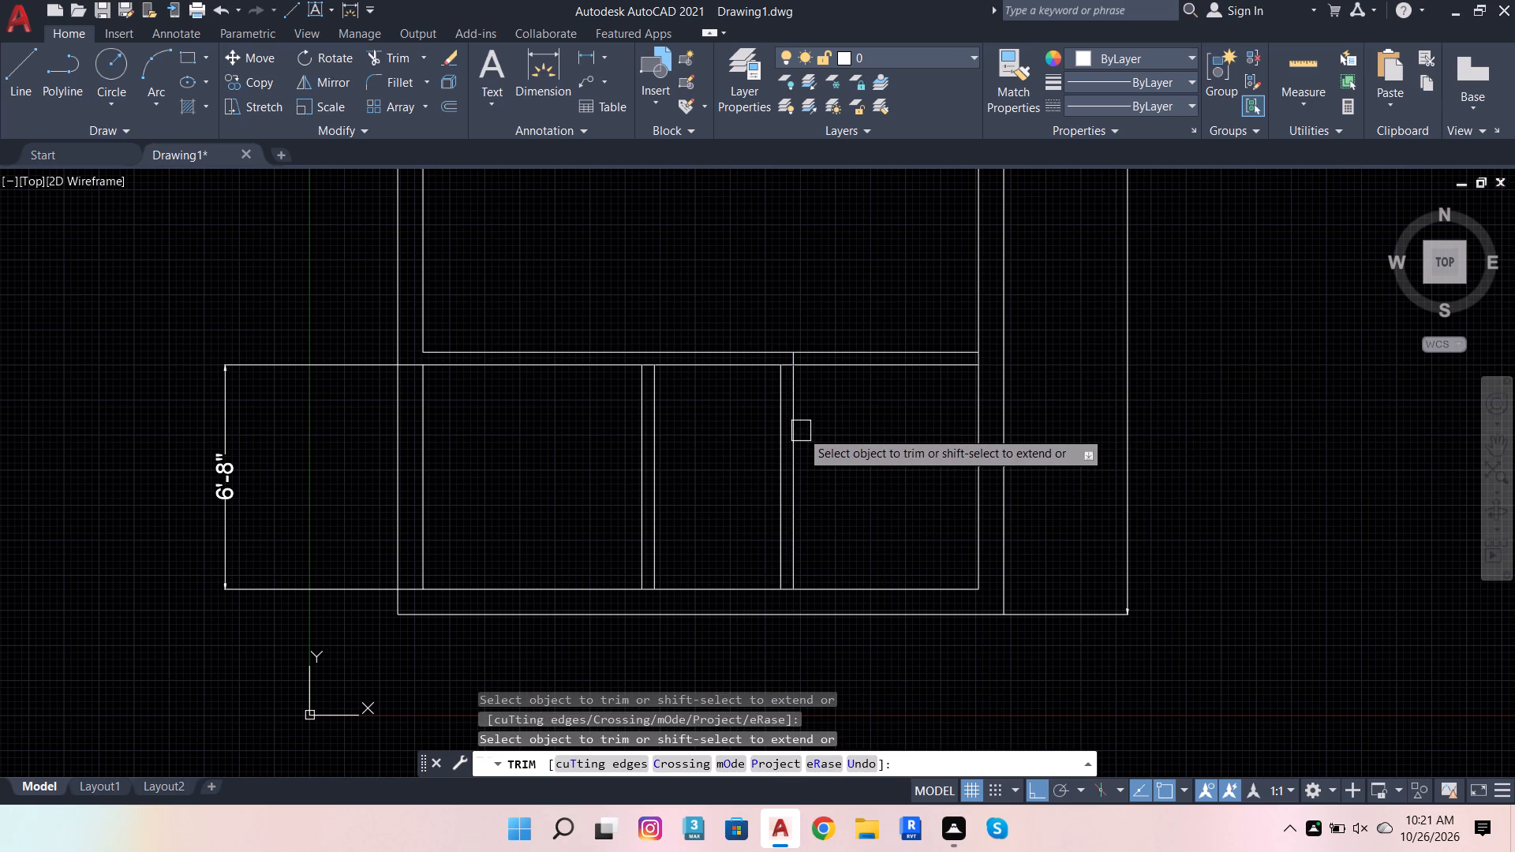
pyautogui.scroll(3, 771, 365)
pyautogui.click(828, 356)
pyautogui.scroll(-4, 770, 495)
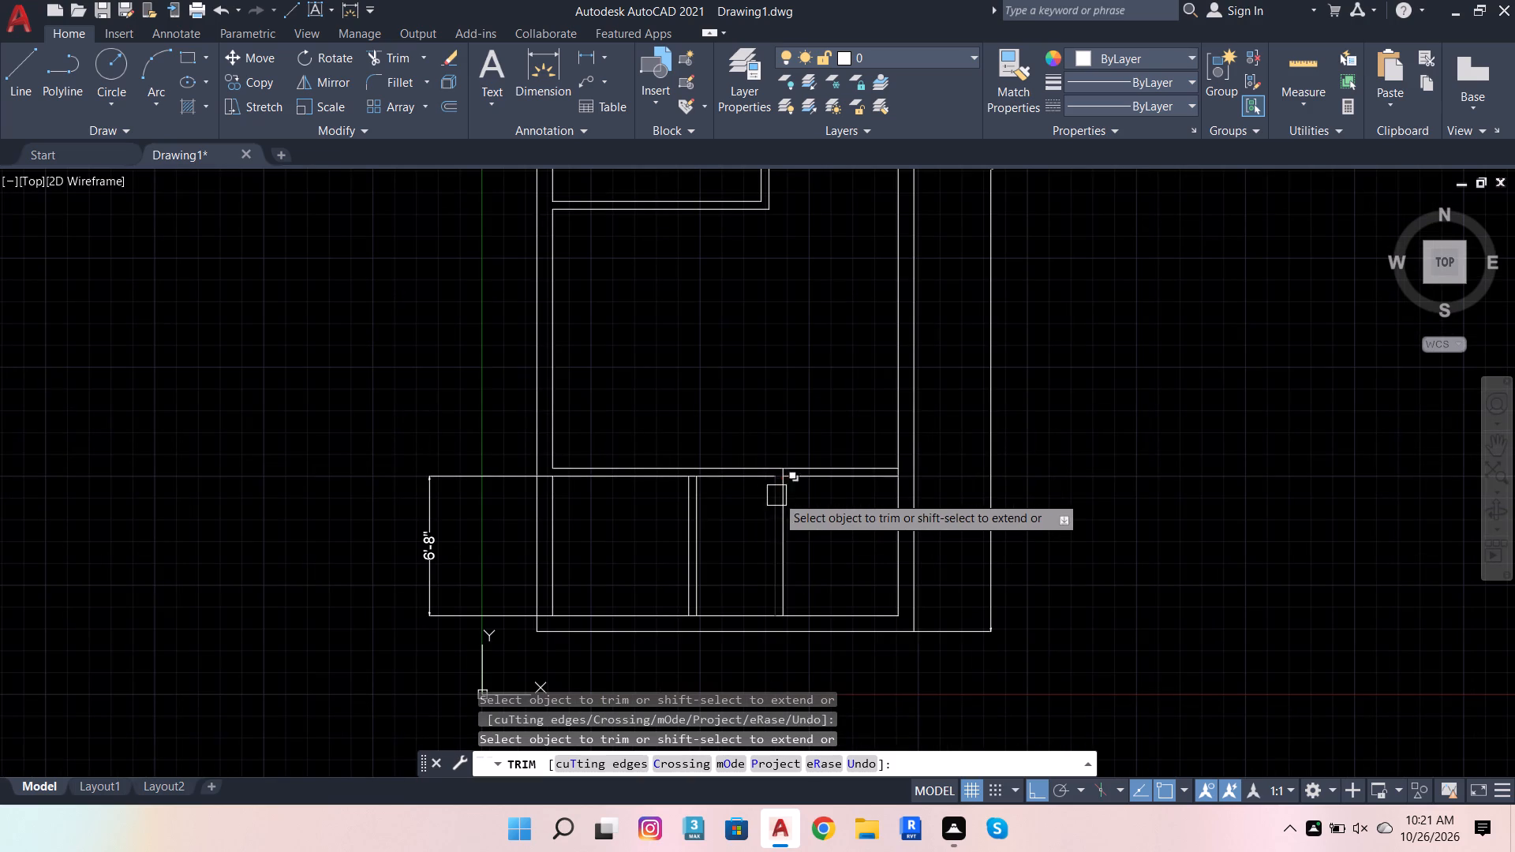
pyautogui.click(865, 425)
pyautogui.click(858, 499)
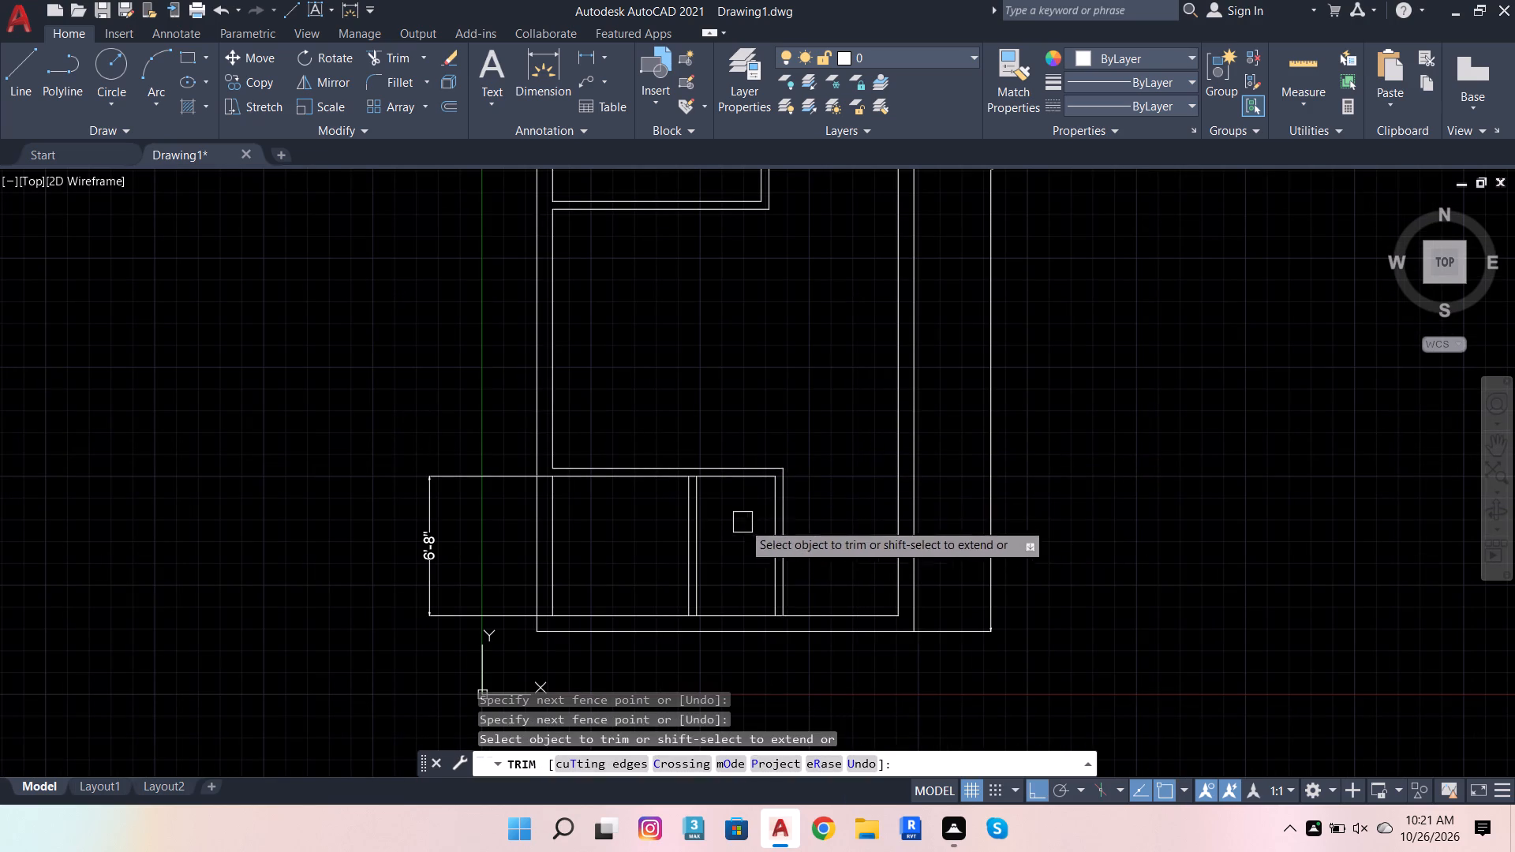
# Trim the short line pieces across the first partition's top and bottom ends and the second partition's bottom end.
pyautogui.scroll(3, 707, 486)
pyautogui.scroll(2, 630, 454)
pyautogui.click(666, 450)
pyautogui.scroll(-4, 821, 347)
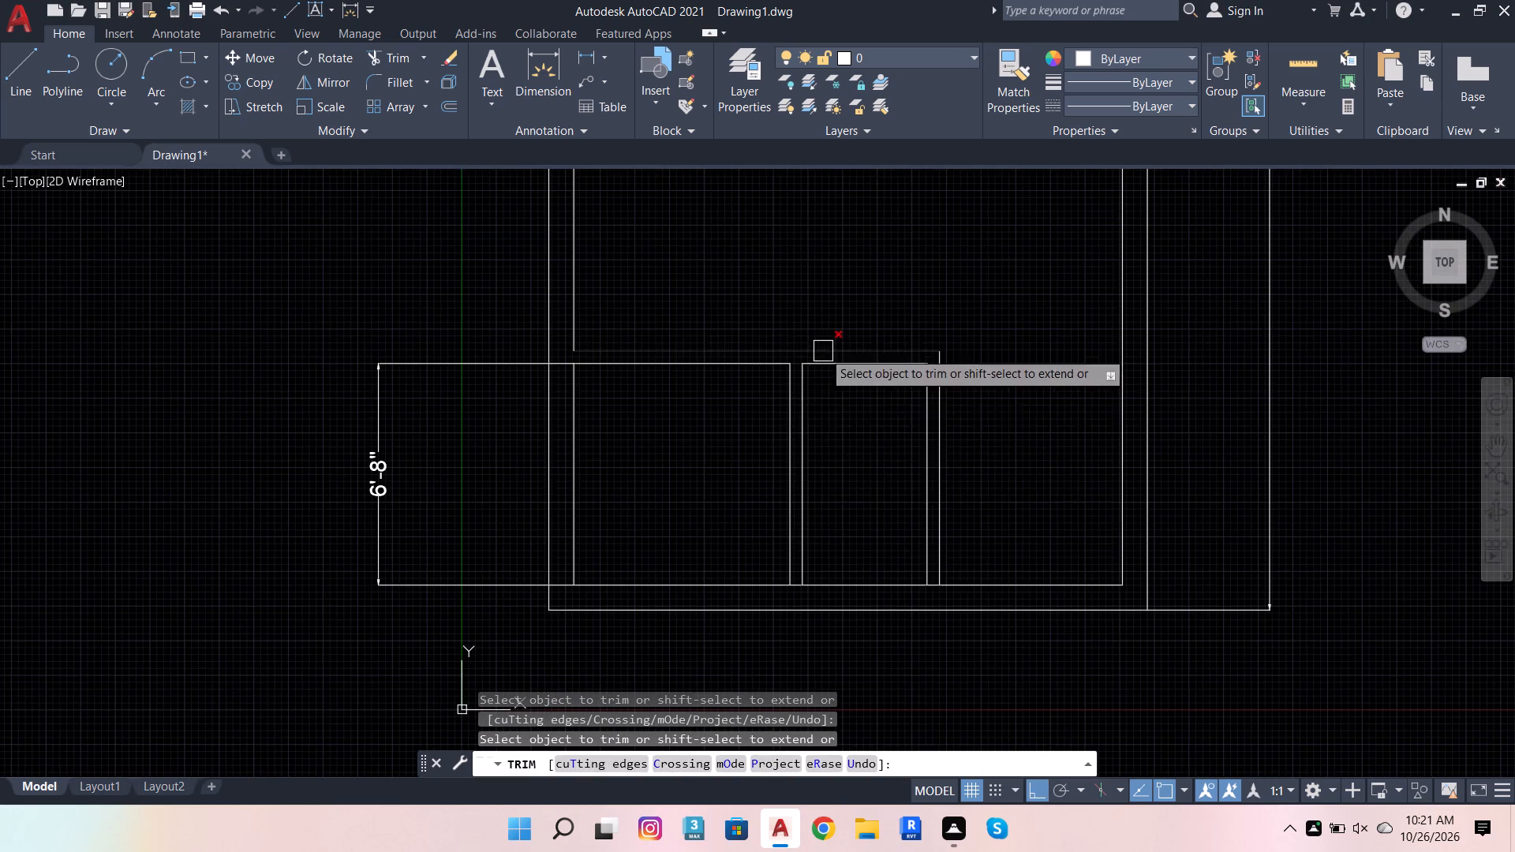
pyautogui.scroll(3, 802, 579)
pyautogui.click(773, 606)
pyautogui.scroll(-2, 669, 565)
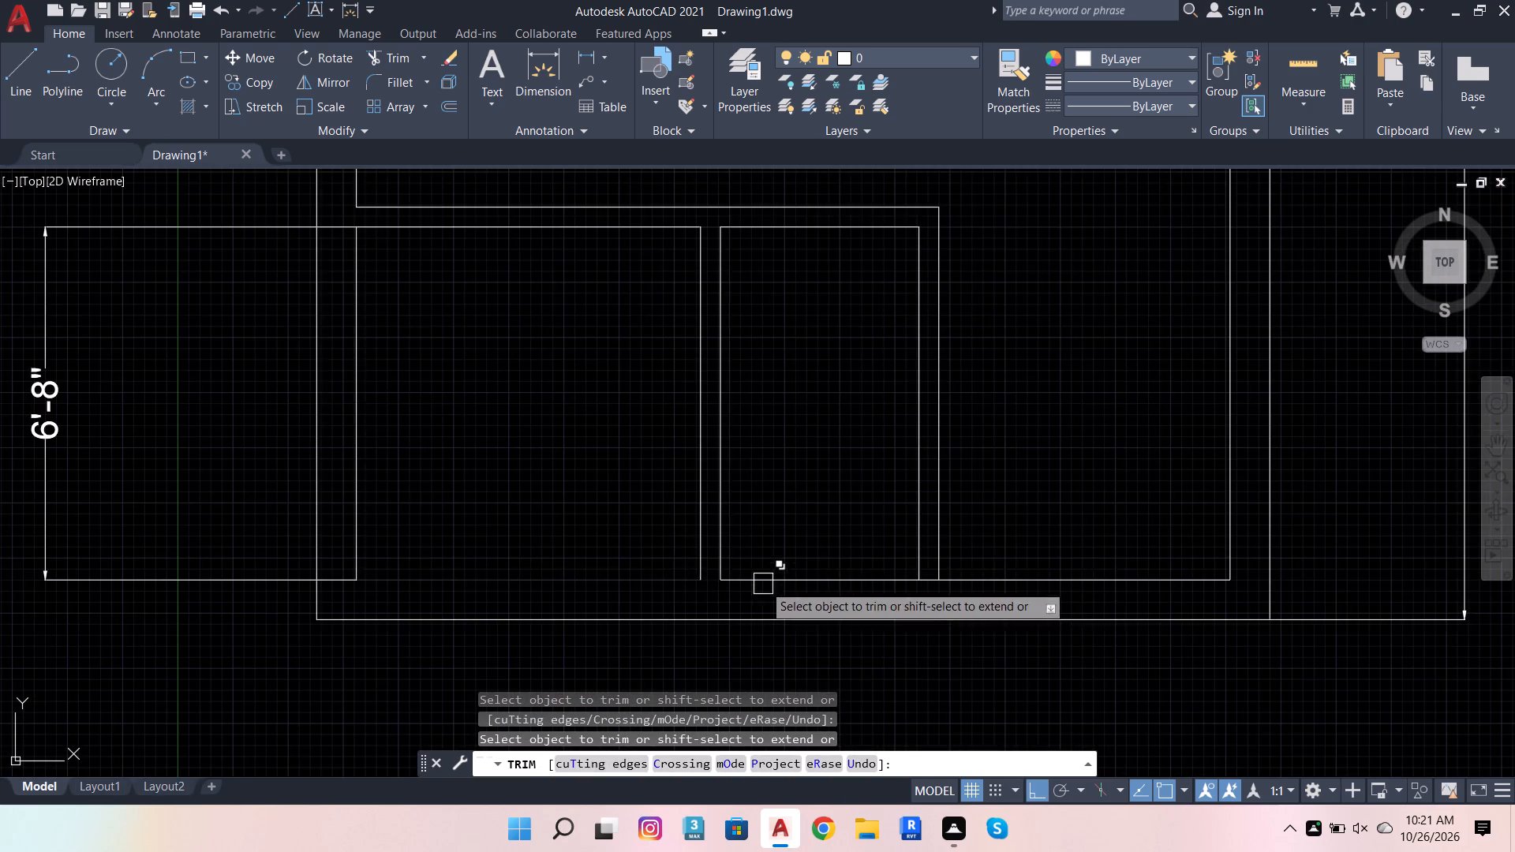
pyautogui.scroll(3, 914, 585)
pyautogui.click(970, 566)
# Dimension the widths of the open space right of the second partition and of the middle space, placing both dimensions inside.
pyautogui.scroll(-6, 892, 634)
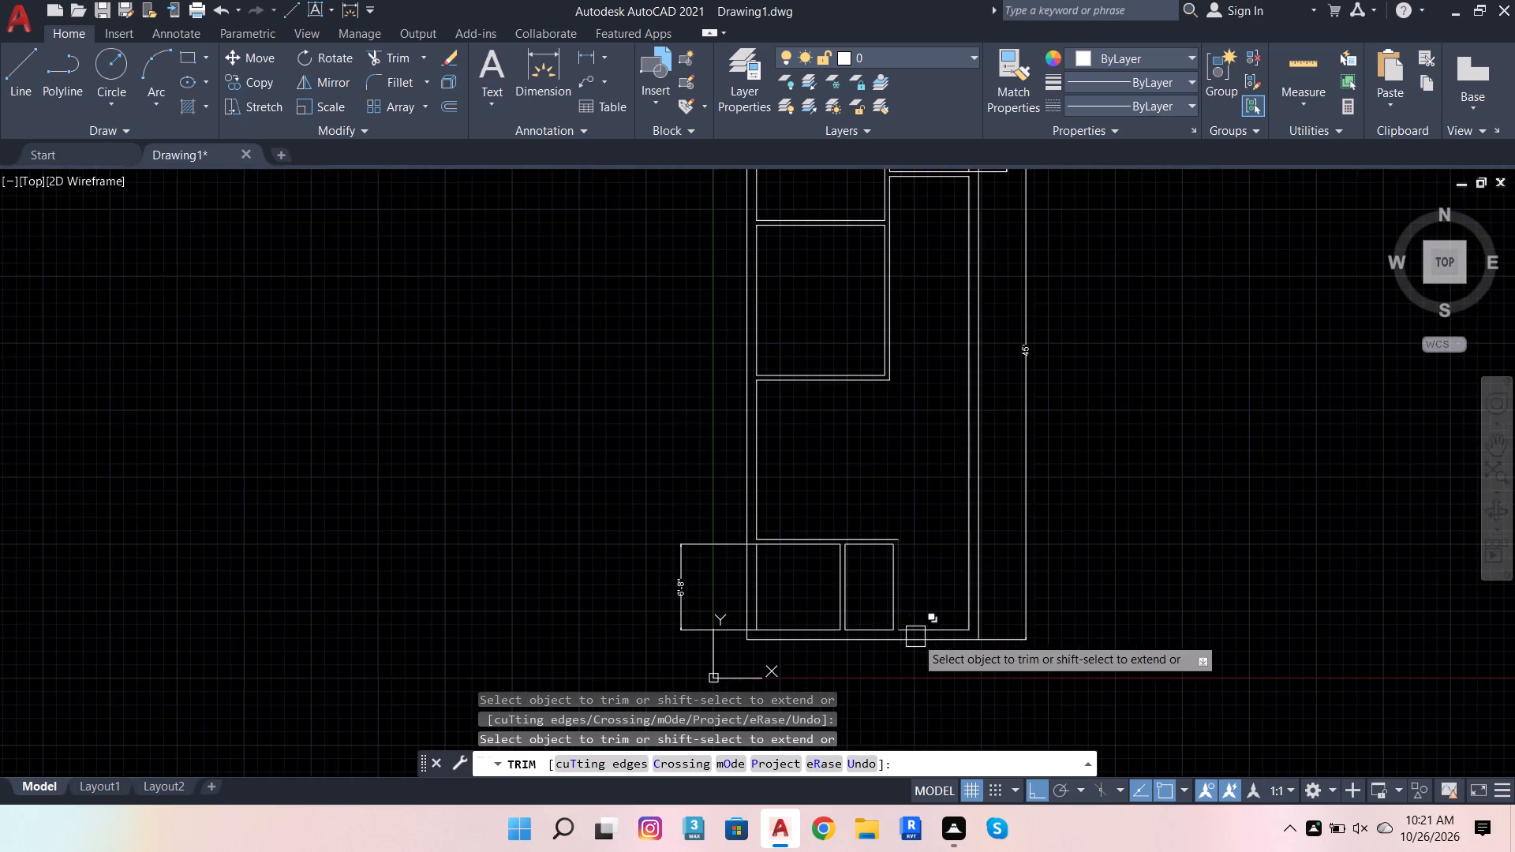
pyautogui.scroll(3, 946, 631)
pyautogui.click(544, 78)
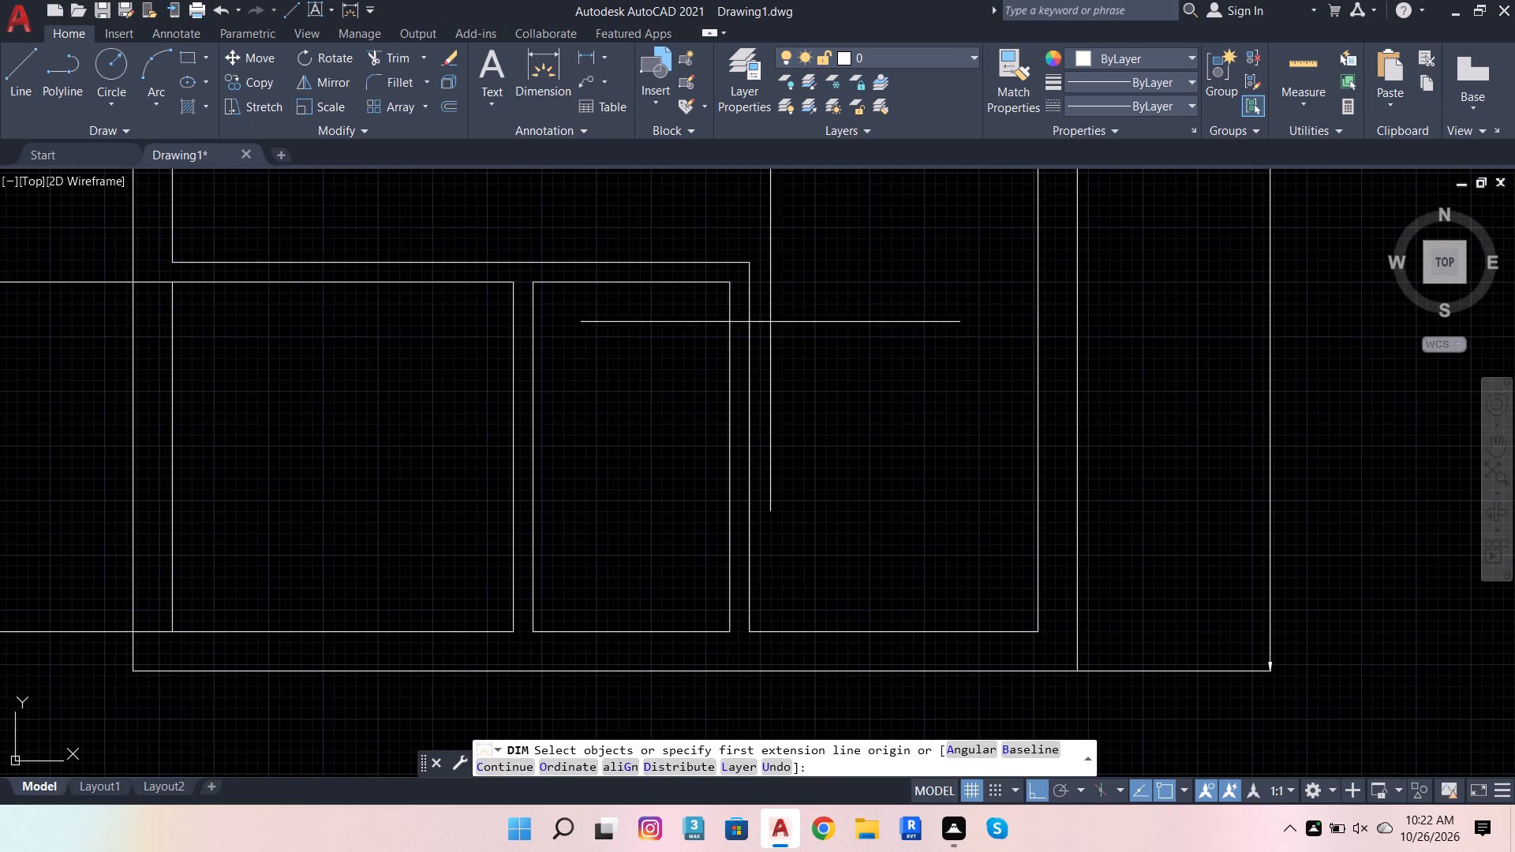
pyautogui.click(951, 631)
pyautogui.click(874, 437)
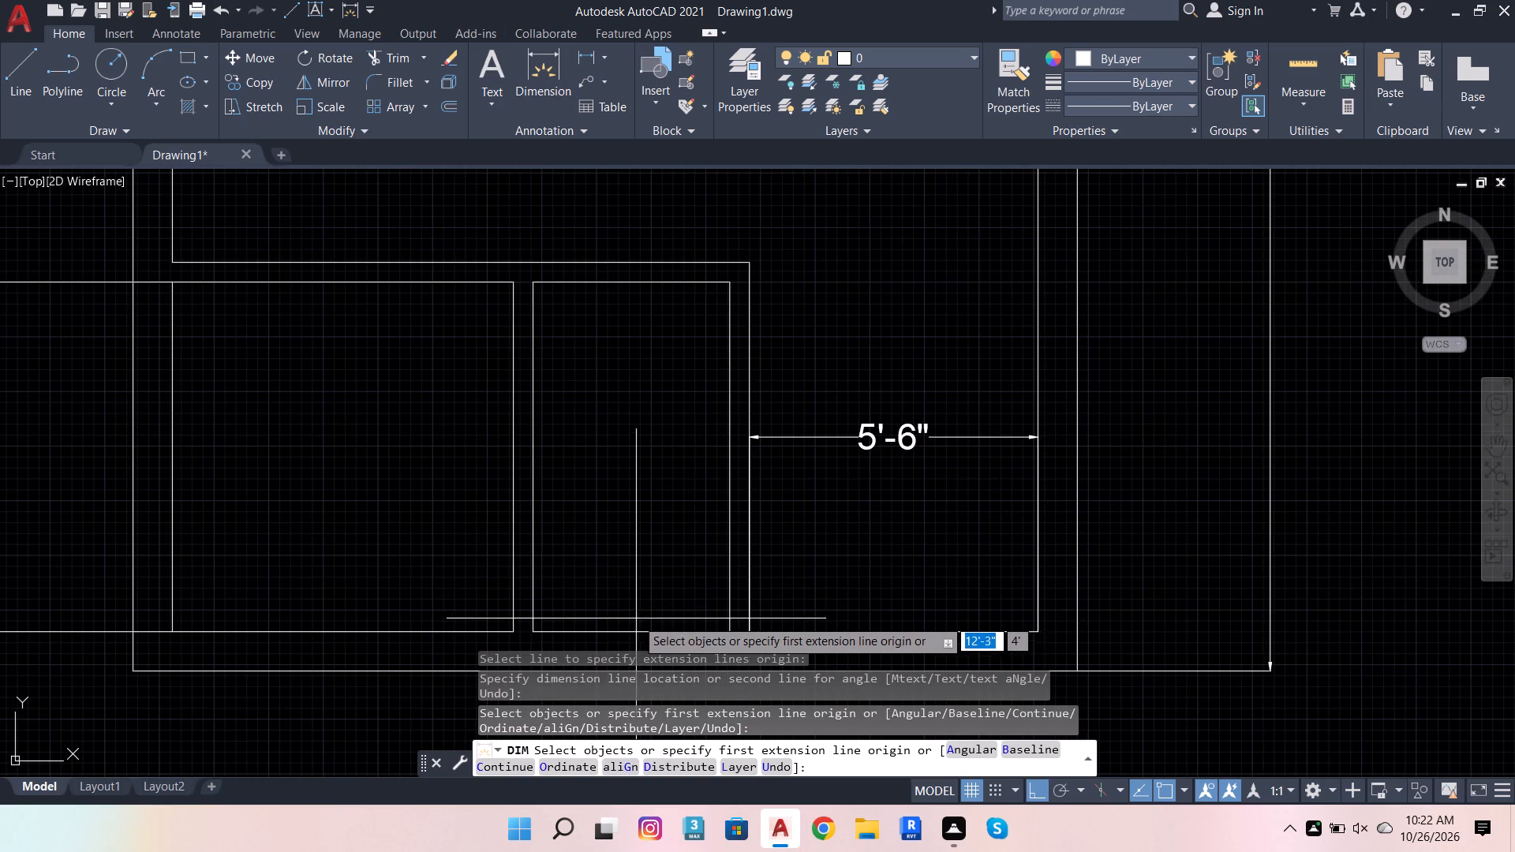
pyautogui.click(638, 630)
pyautogui.click(638, 550)
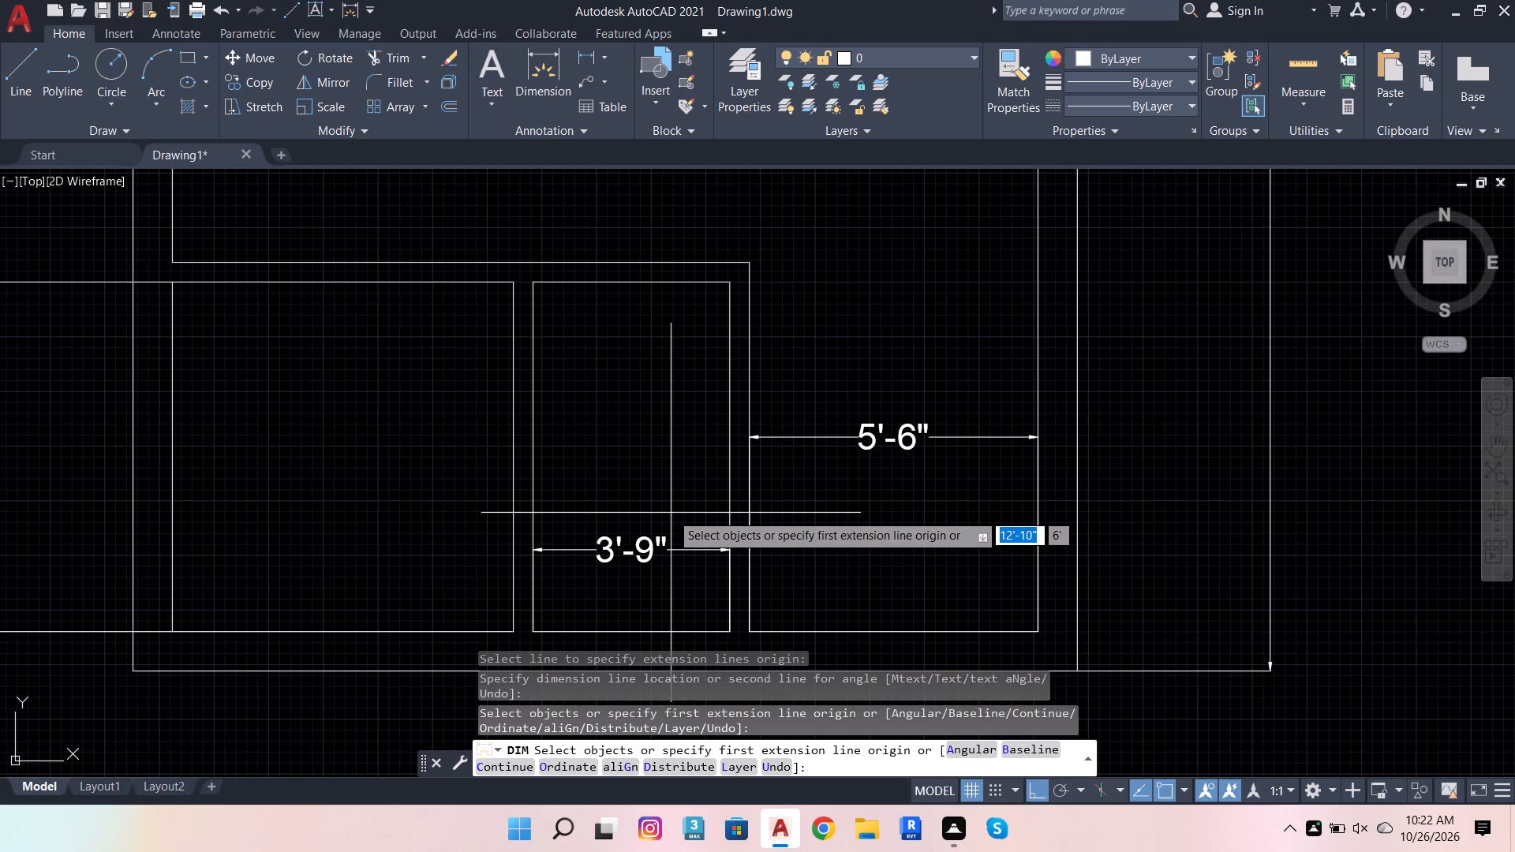
pyautogui.press('Escape')
pyautogui.press('Escape')
# Delete the width dimension in the open space right of the second partition.
pyautogui.click(947, 449)
pyautogui.click(907, 380)
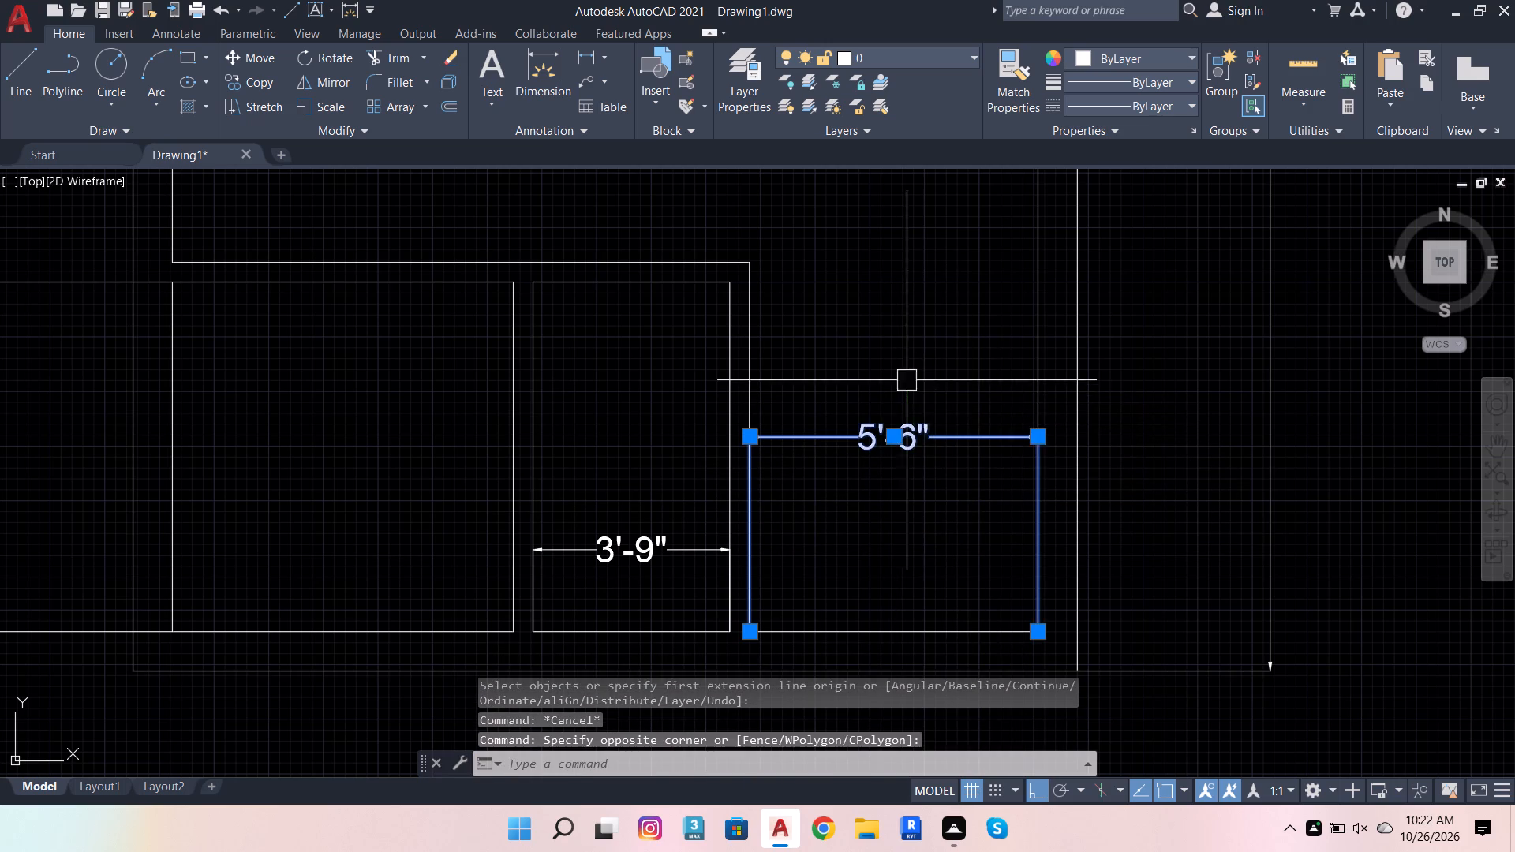
pyautogui.hotkey('shift', 'Delete')
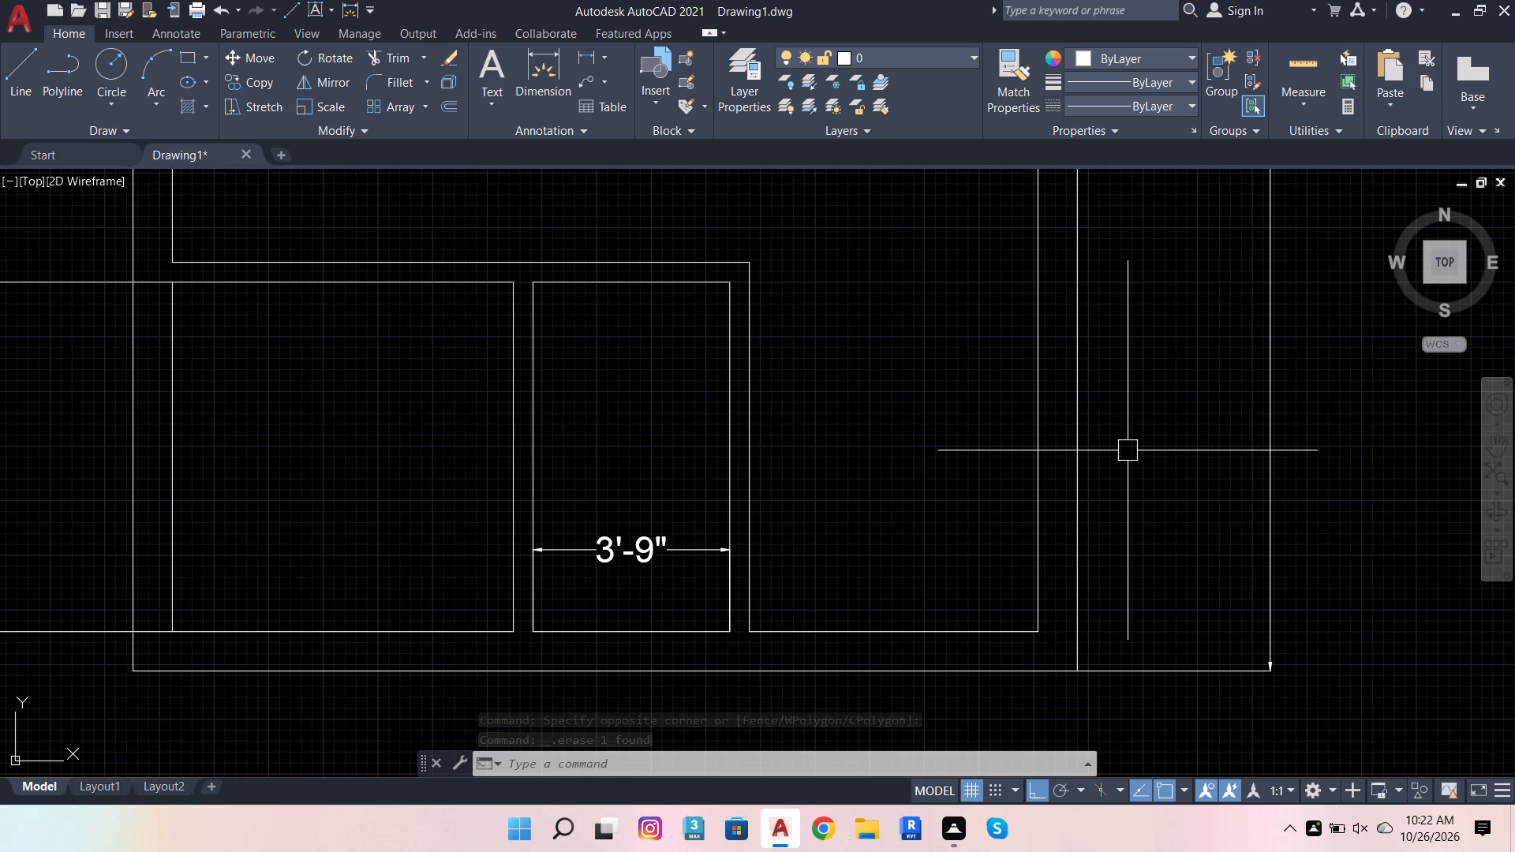
# Offset the first bottom room's lower line 2'2" upward and its left inner wall line 2'2" to the right.
pyautogui.scroll(-5, 985, 545)
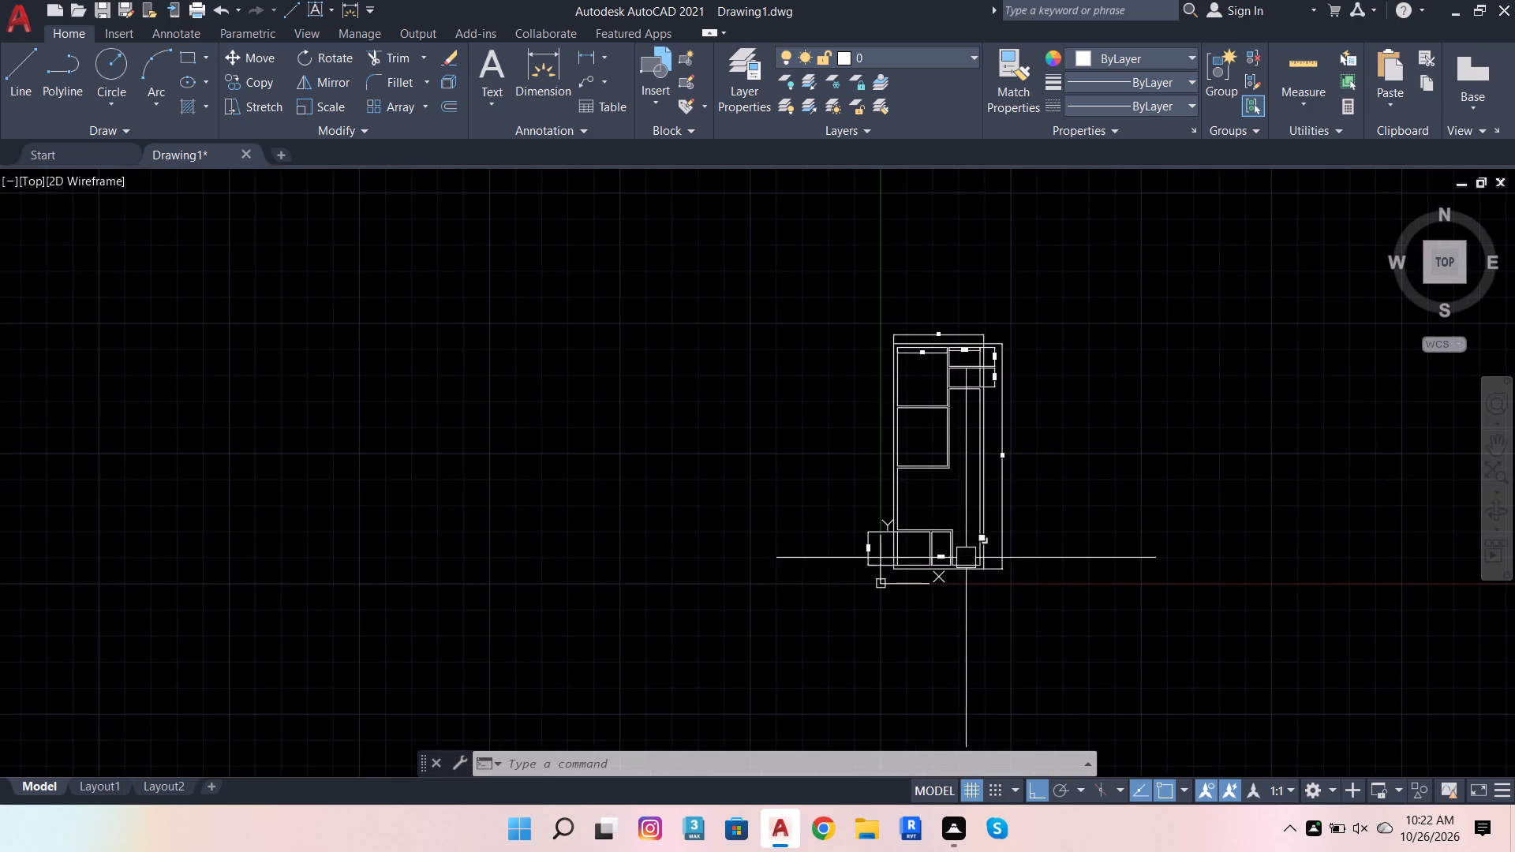
pyautogui.scroll(3, 970, 438)
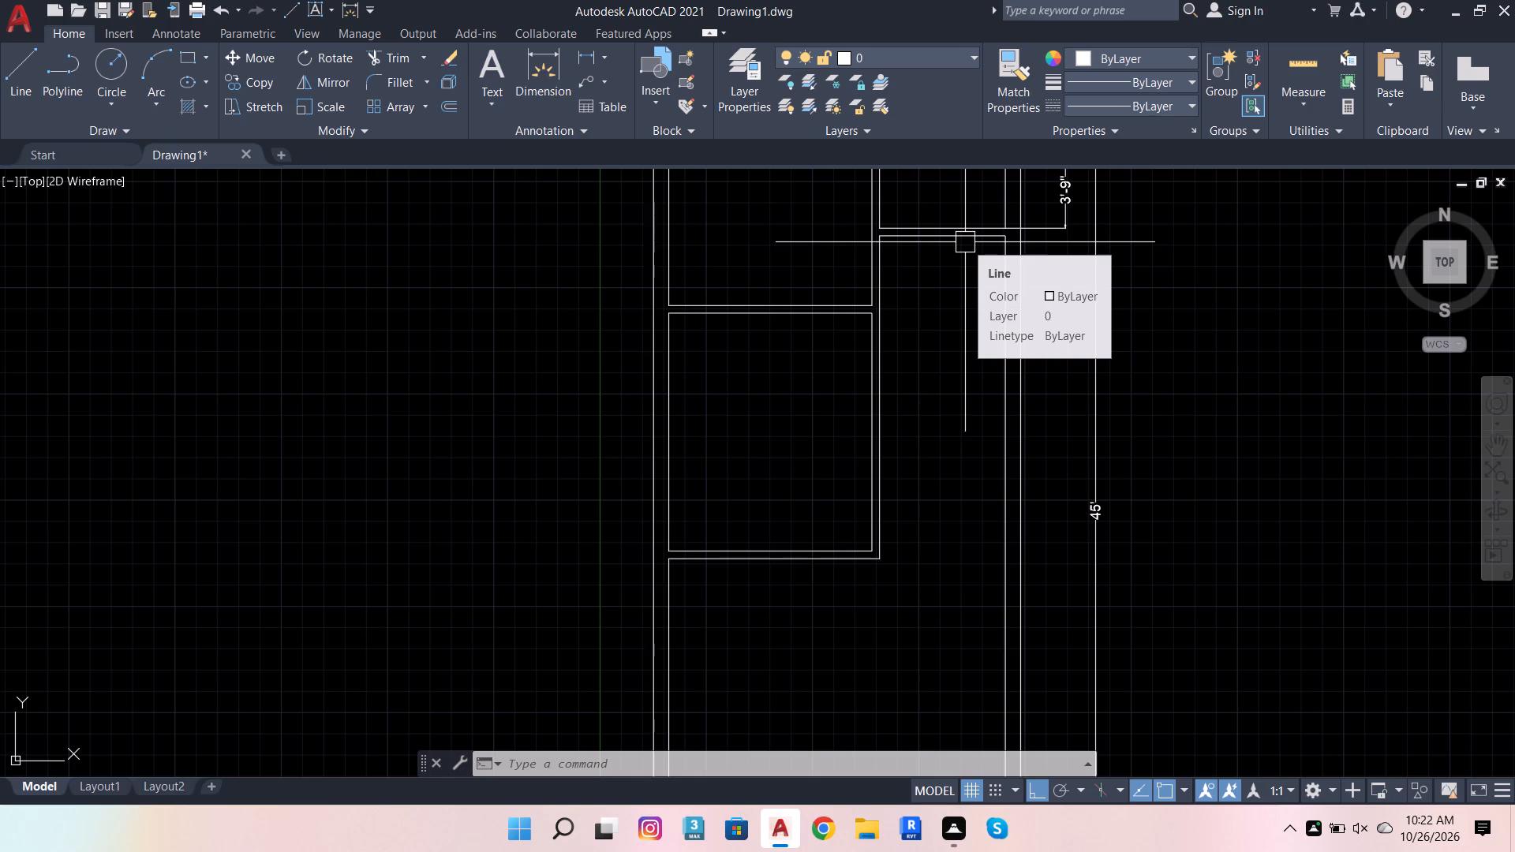
pyautogui.scroll(-2, 968, 469)
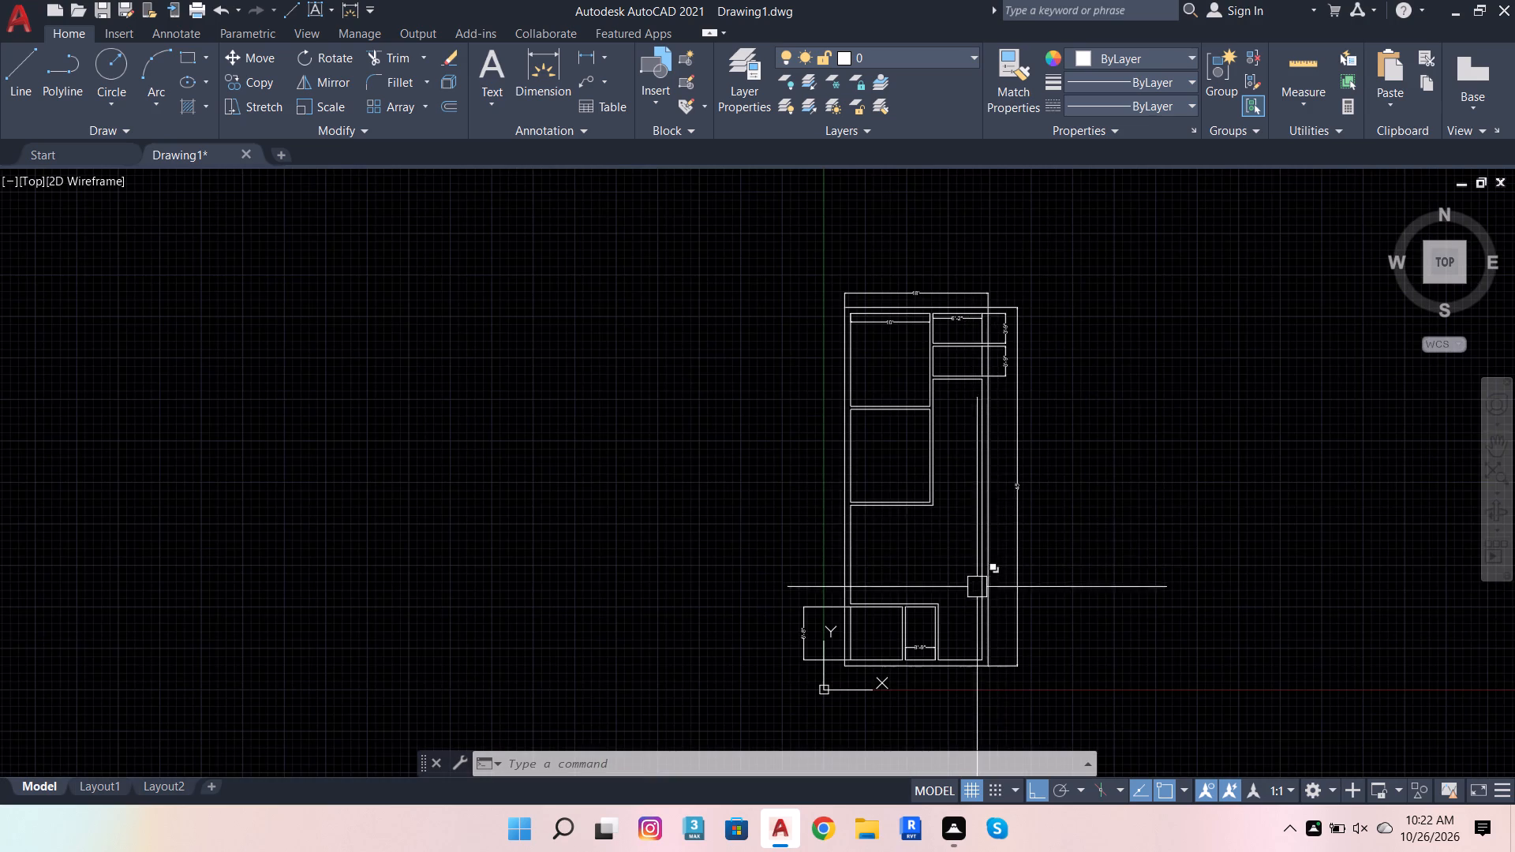
pyautogui.scroll(-1, 976, 596)
pyautogui.scroll(3, 982, 650)
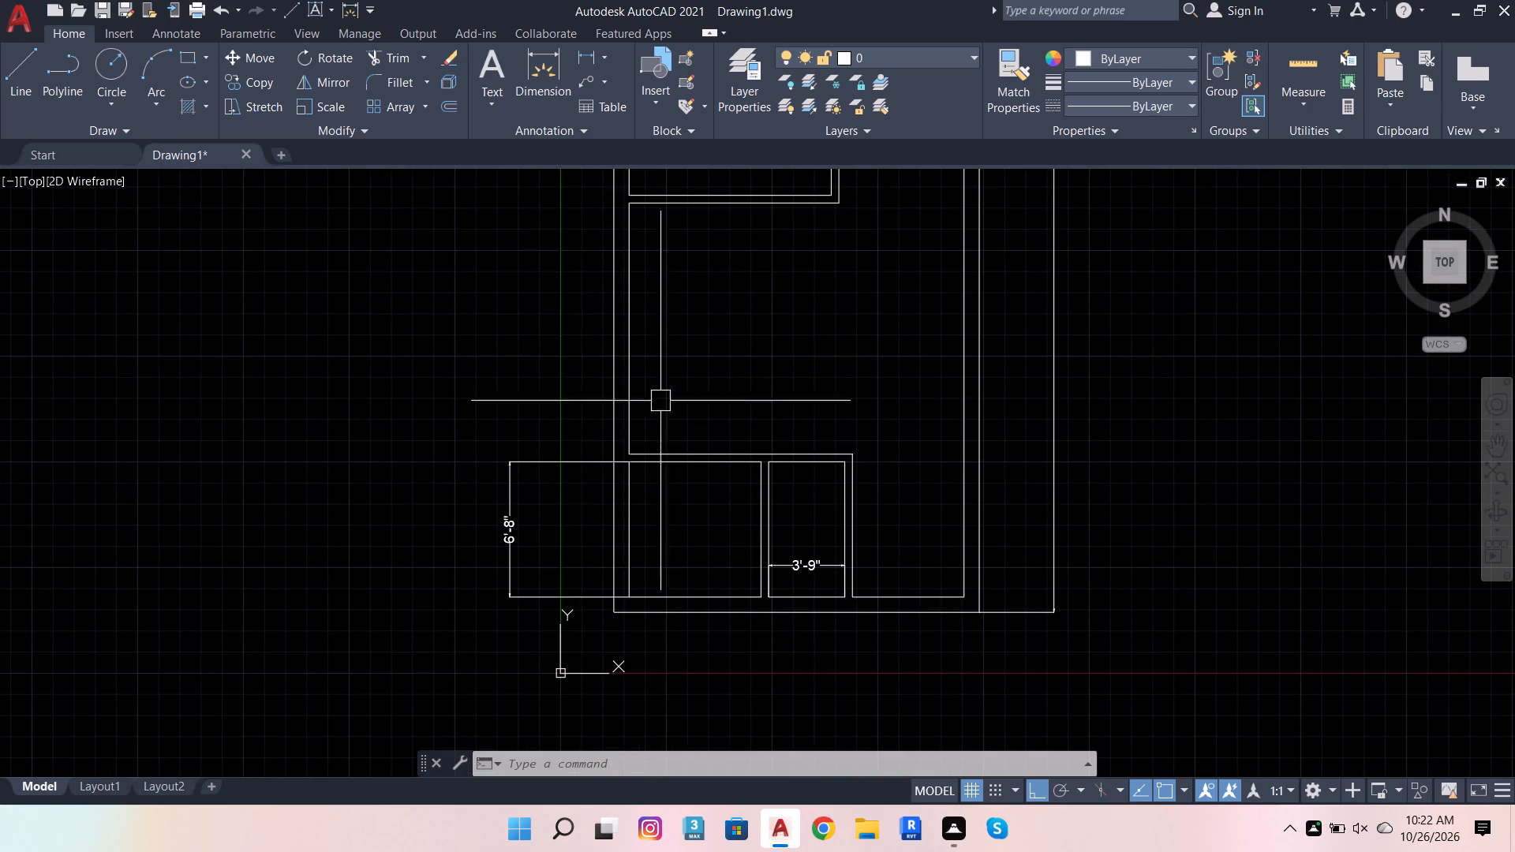
pyautogui.click(440, 101)
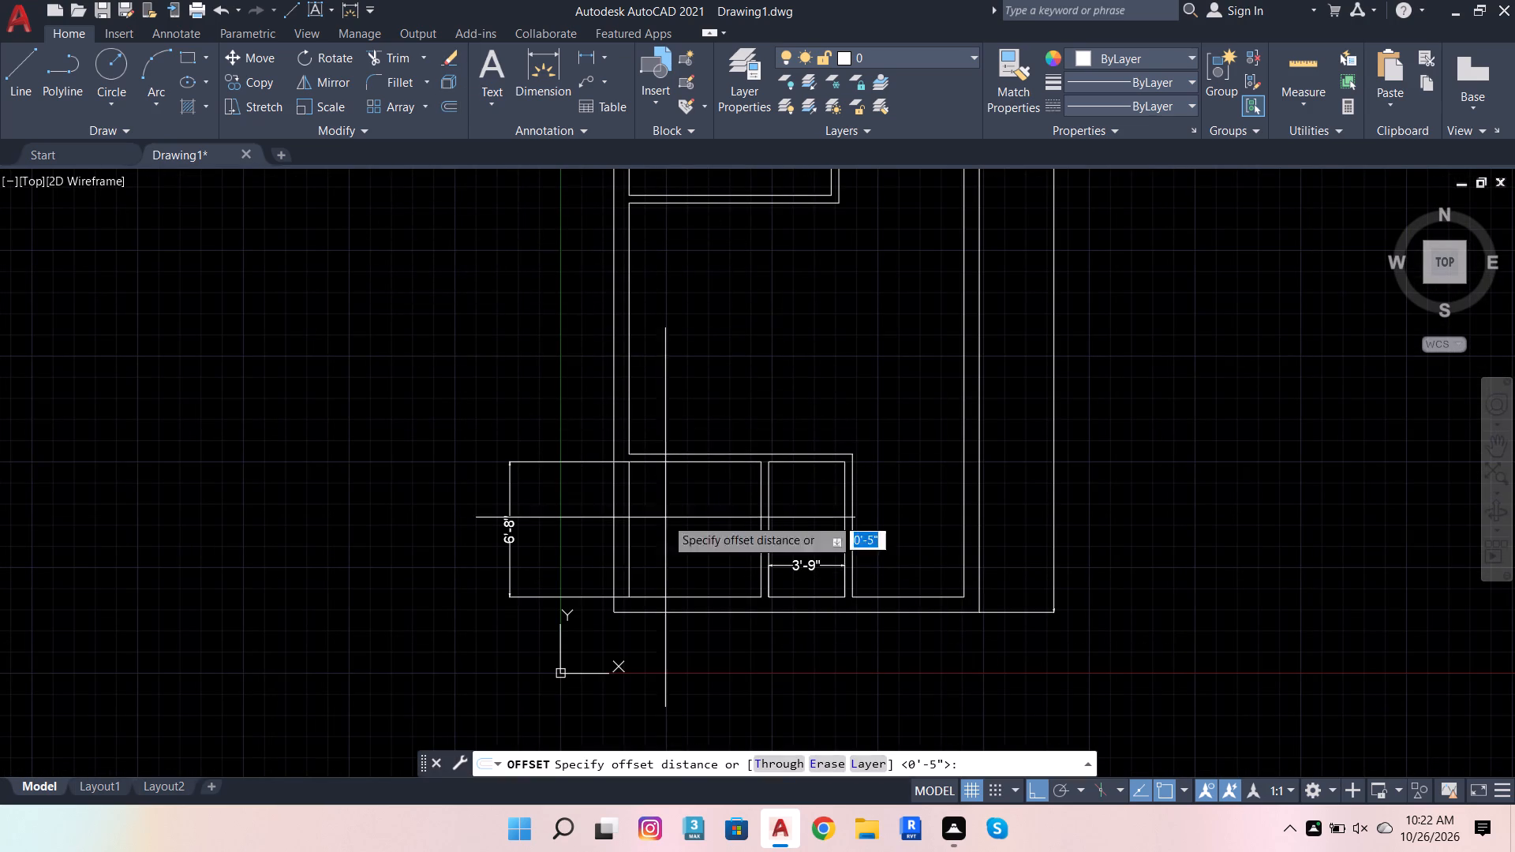
pyautogui.click(642, 599)
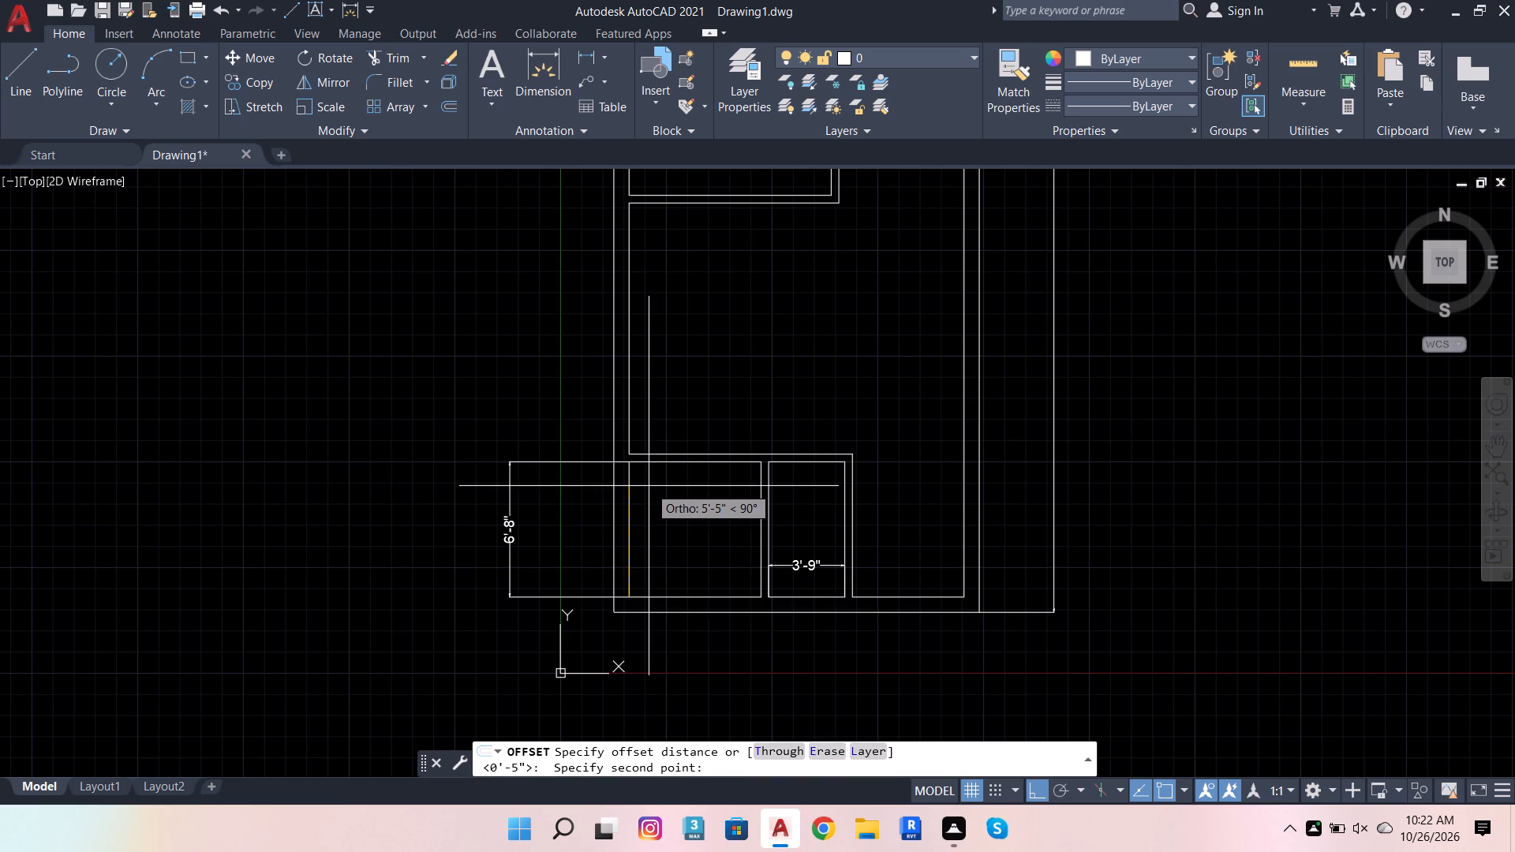
pyautogui.write("2'")
pyautogui.press('2')
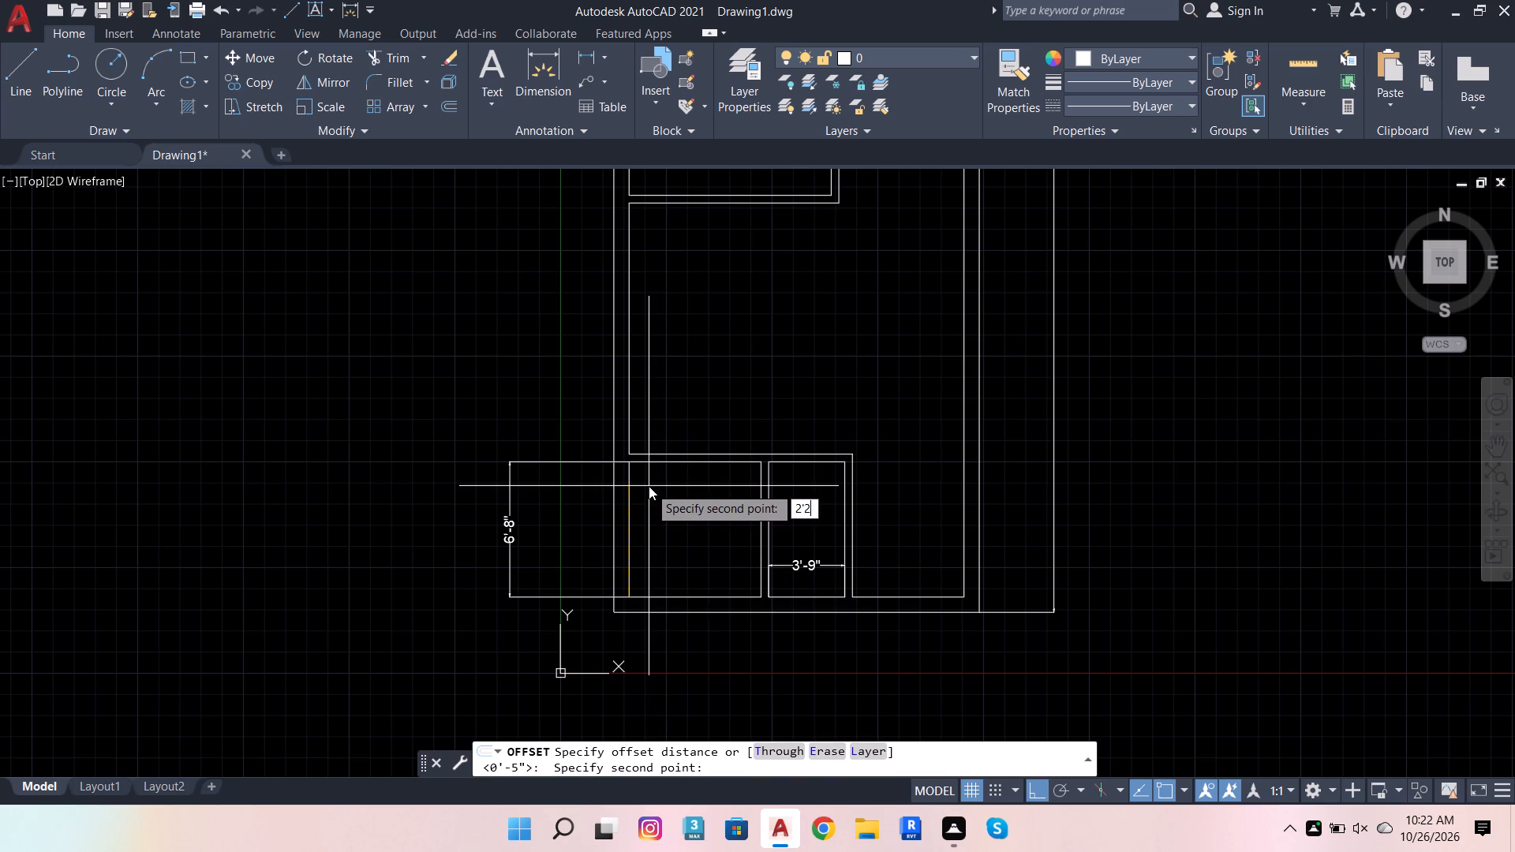
pyautogui.press('Return')
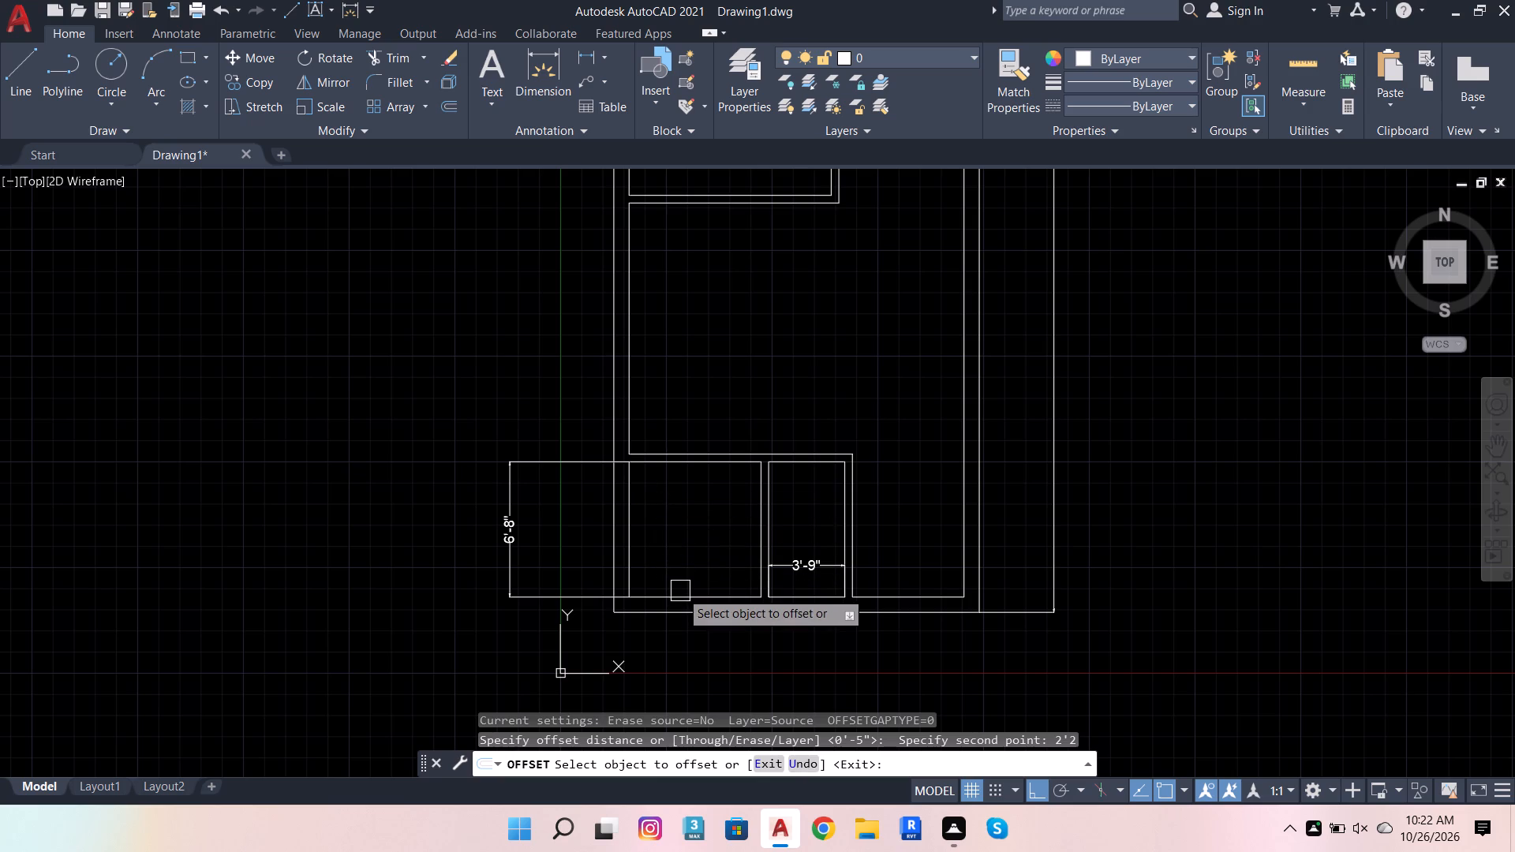
pyautogui.click(680, 591)
pyautogui.click(710, 550)
pyautogui.click(634, 520)
pyautogui.click(719, 526)
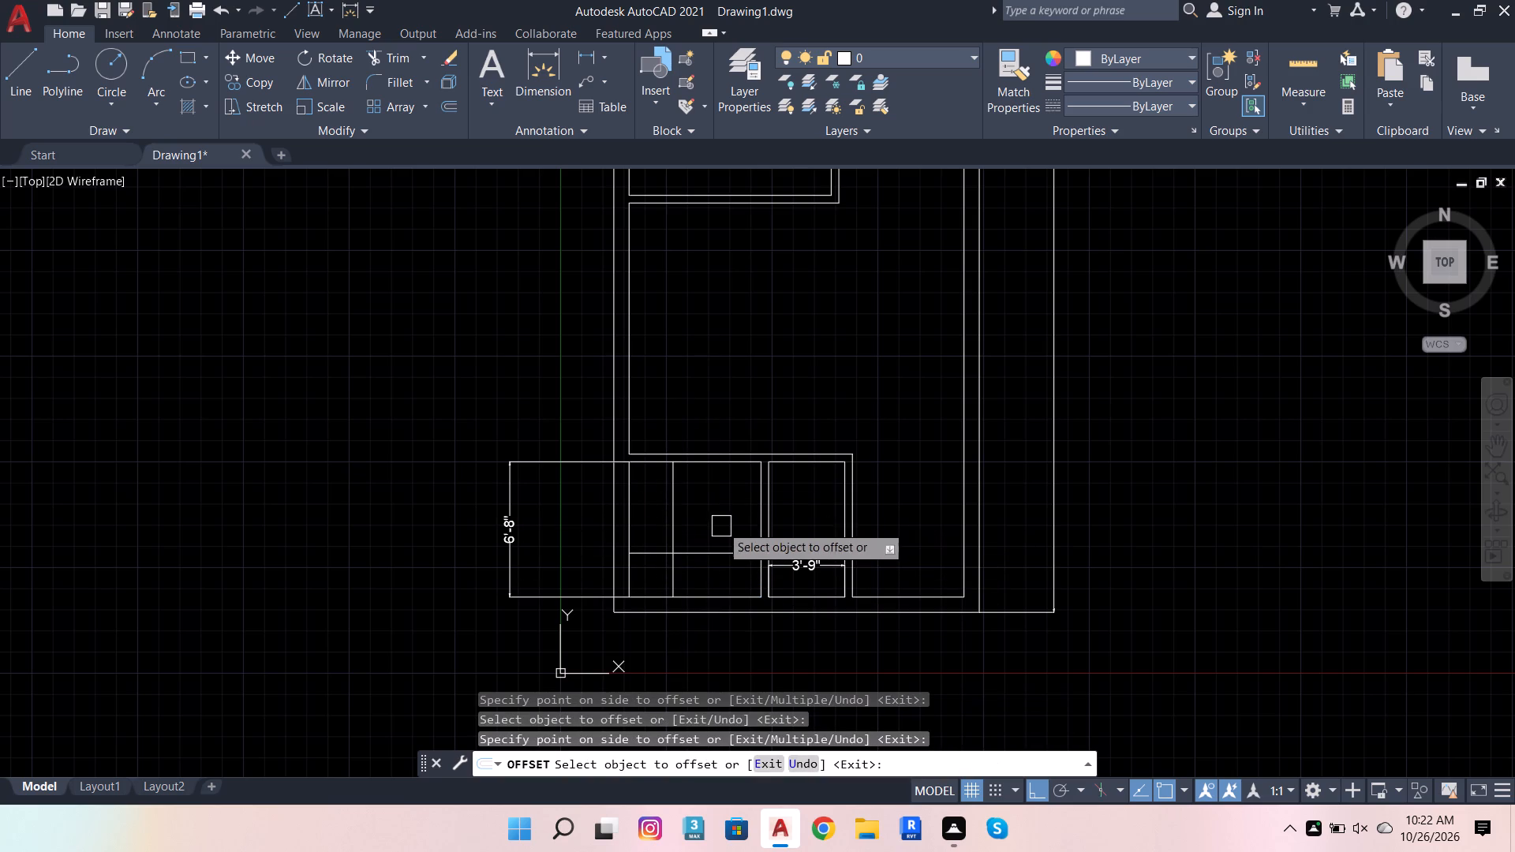
# Trim the crossing ends of the two offset lines in the first bottom room to leave an L-shaped edge.
pyautogui.click(389, 57)
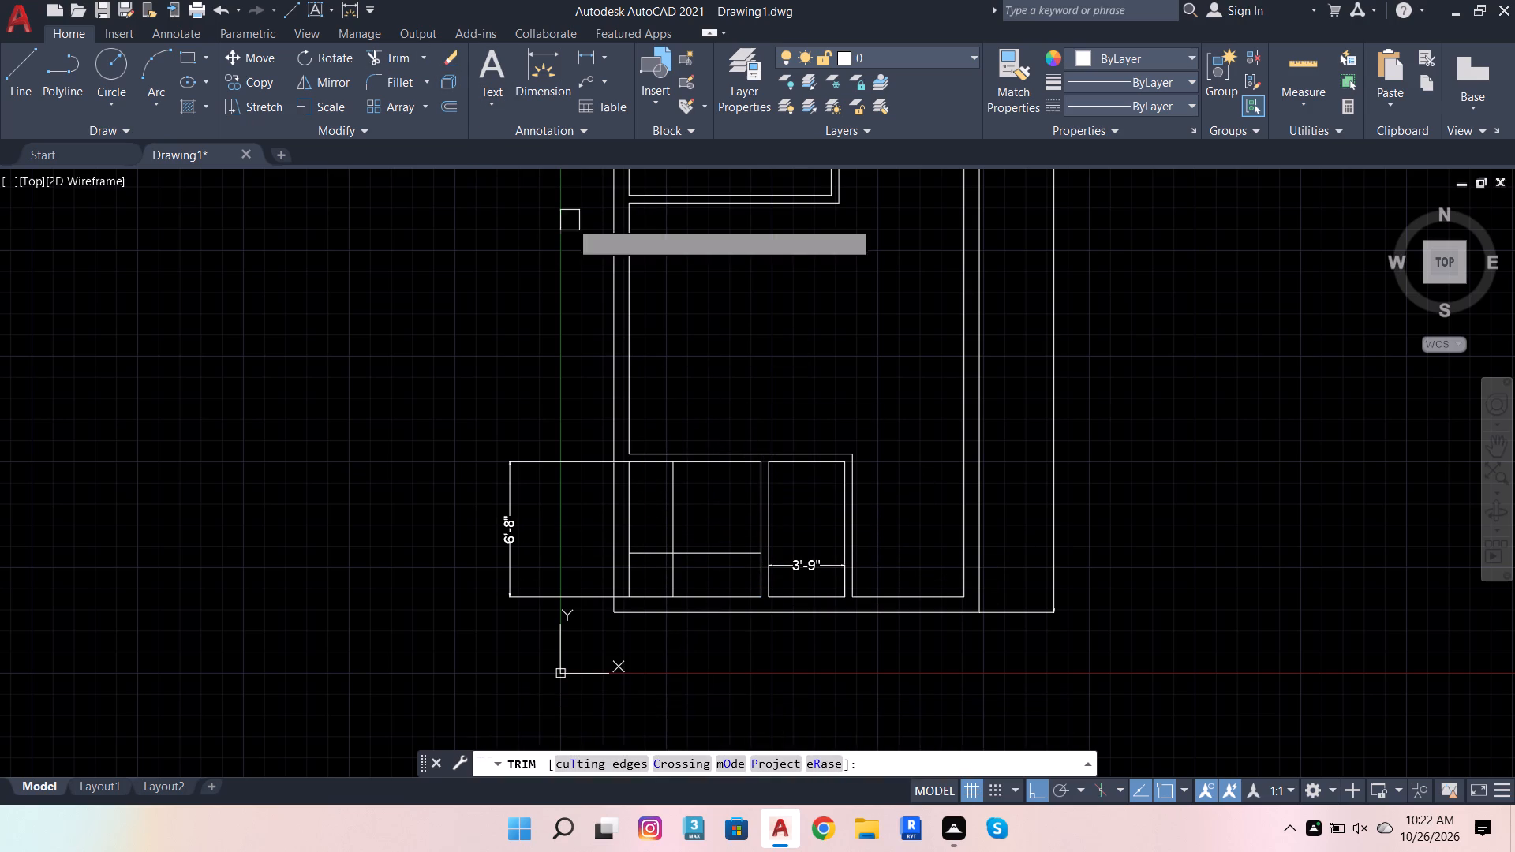
pyautogui.scroll(3, 668, 562)
pyautogui.click(631, 536)
pyautogui.click(691, 610)
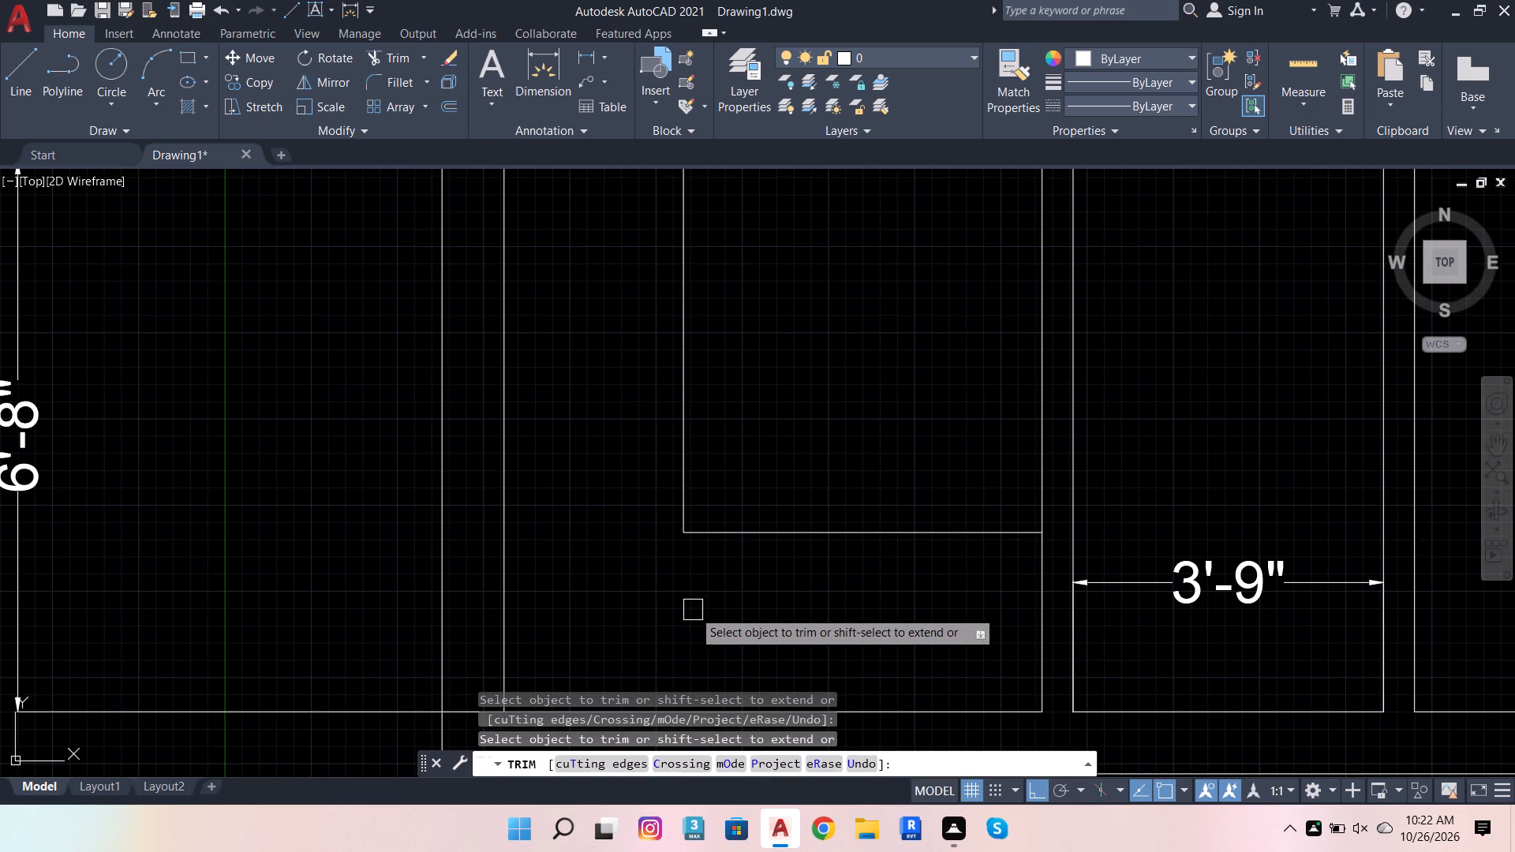
# Draw a vertical line from inside the first bottom room up across its top wall, just right of the L-shaped edge.
pyautogui.scroll(-3, 544, 551)
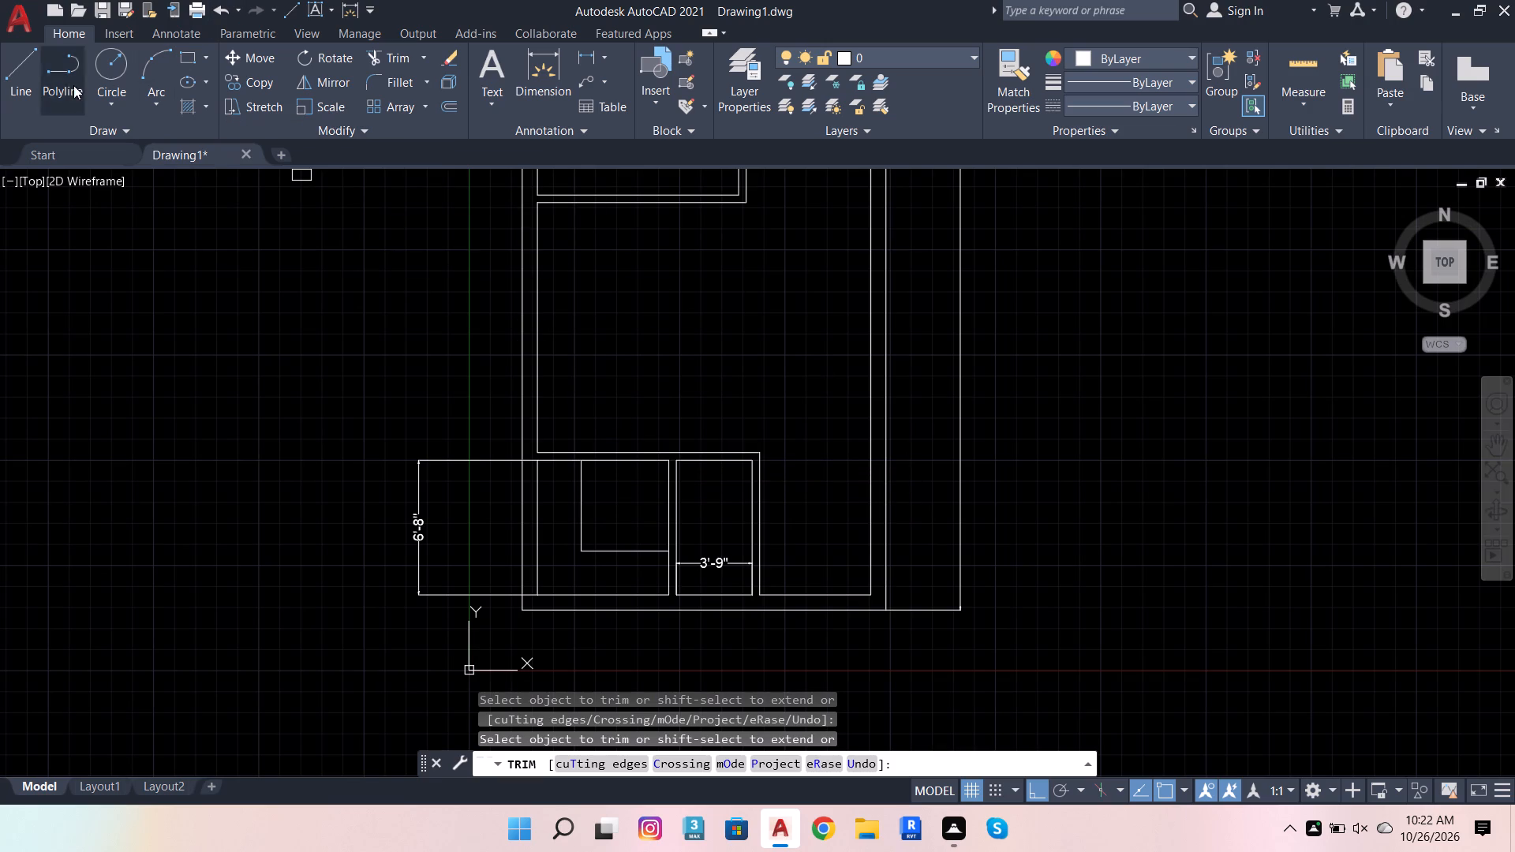
pyautogui.click(20, 81)
pyautogui.scroll(3, 579, 499)
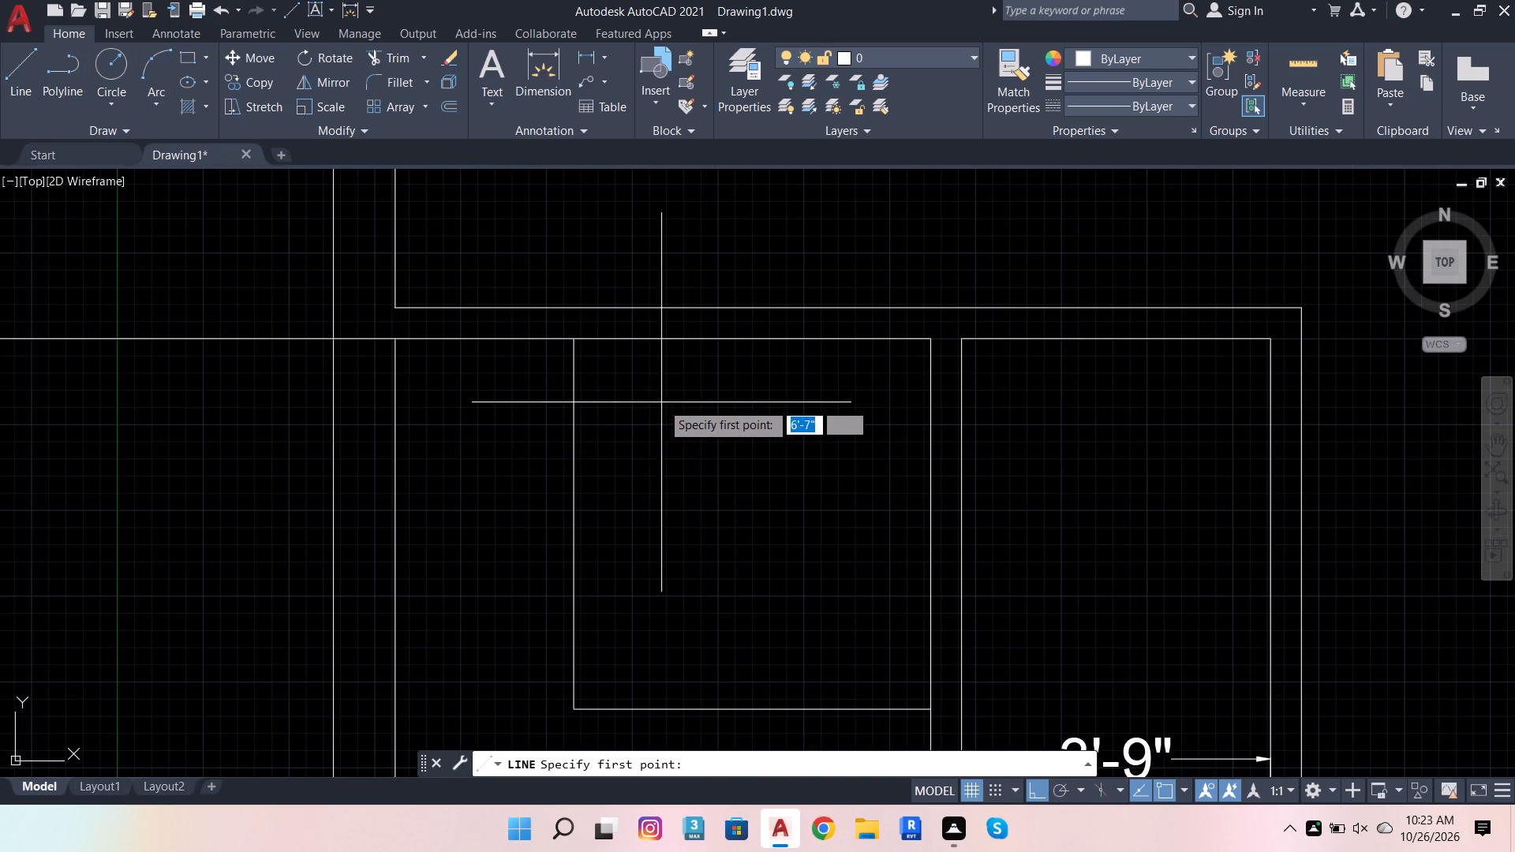
pyautogui.click(639, 378)
pyautogui.click(615, 256)
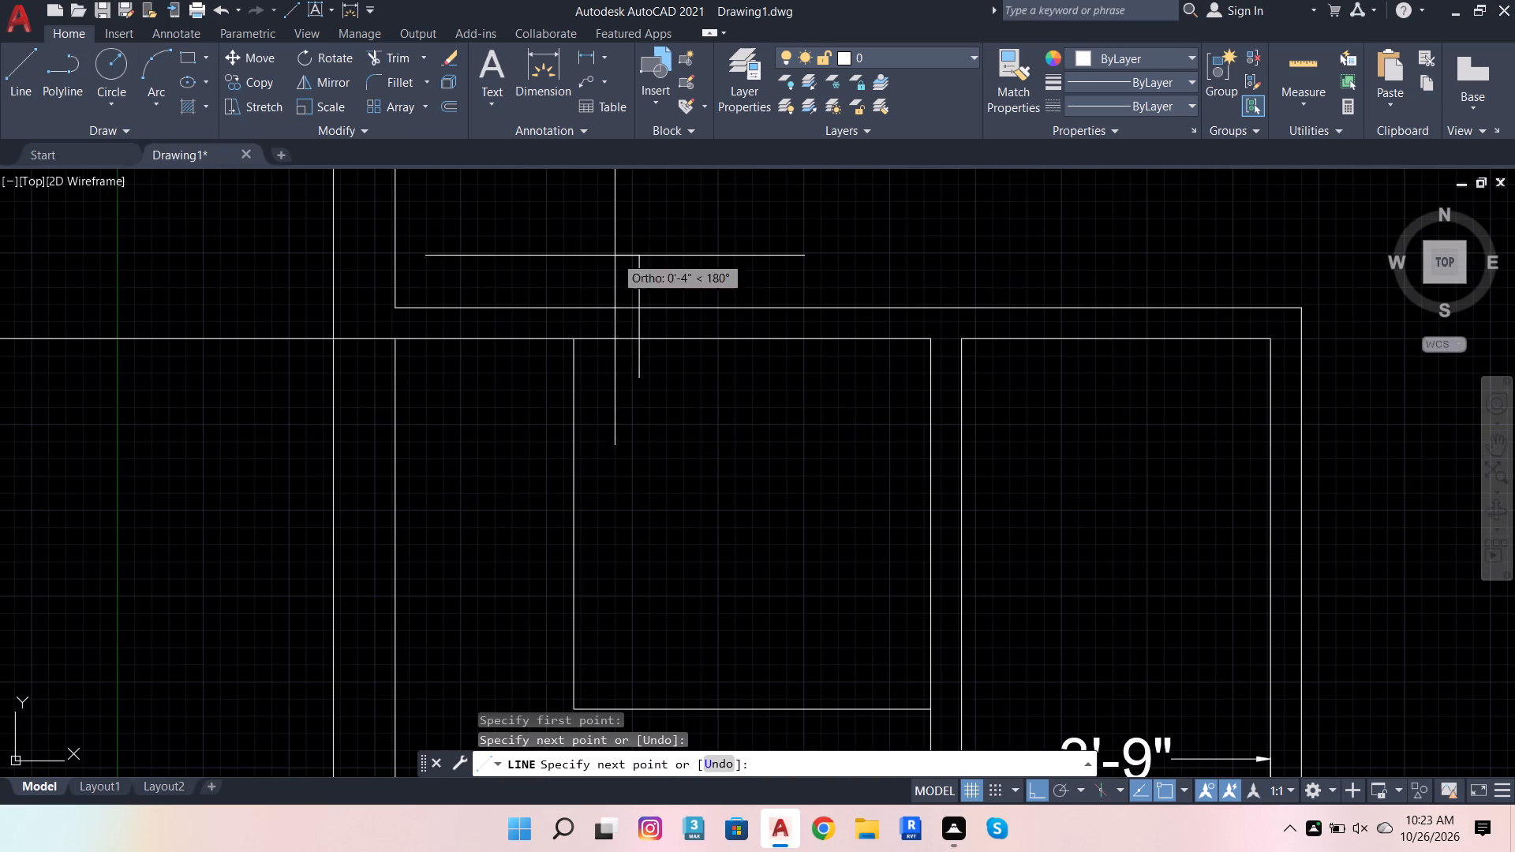
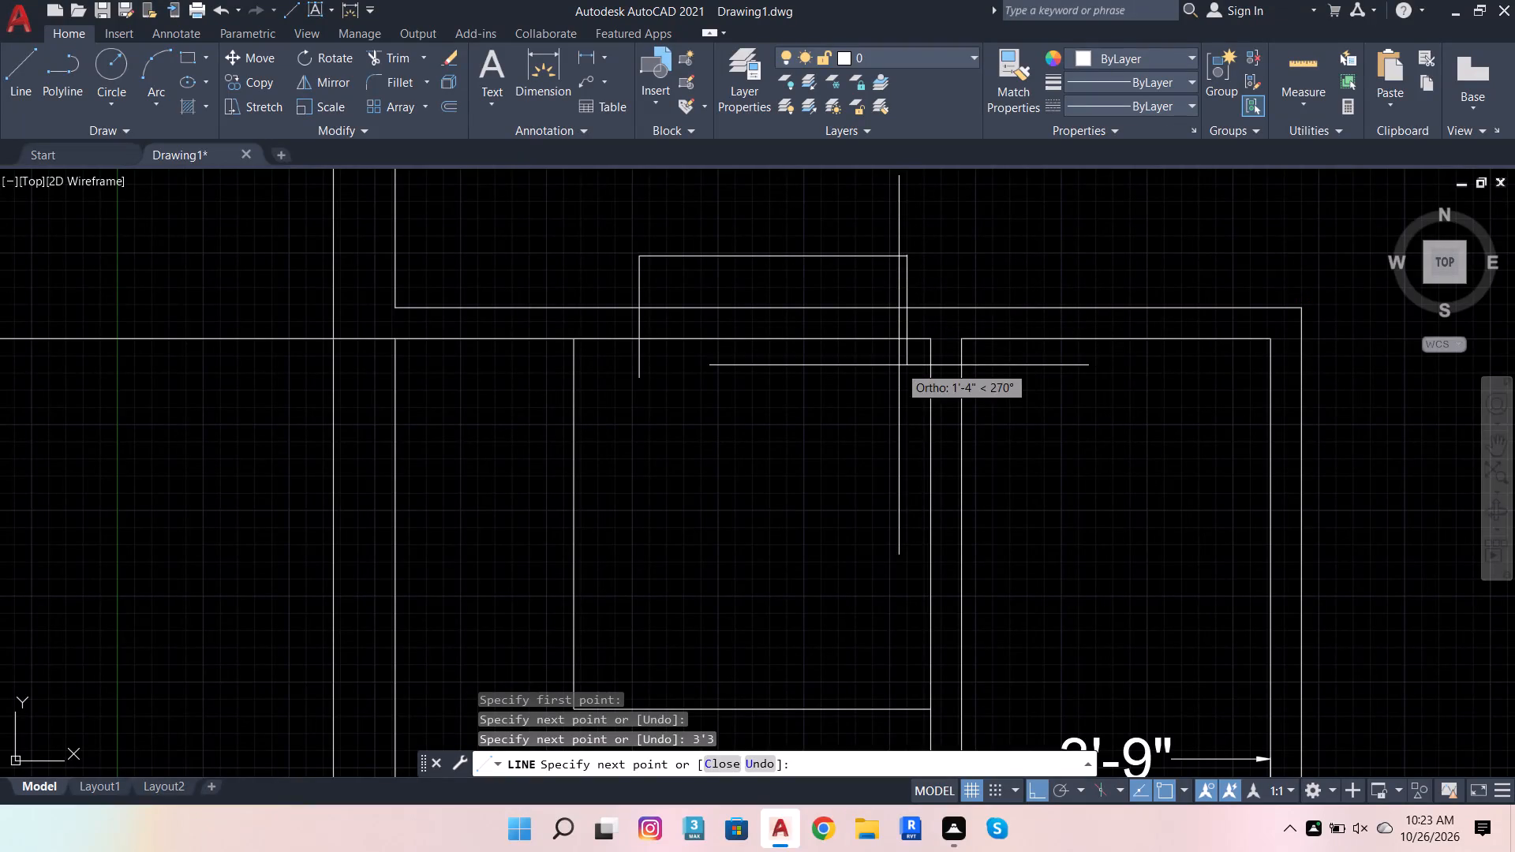
# Close the opening outline with a vertical line about 1'4" down, and trim it to leave an opening in the first bottom room's top wall.
pyautogui.click(899, 365)
pyautogui.click(375, 53)
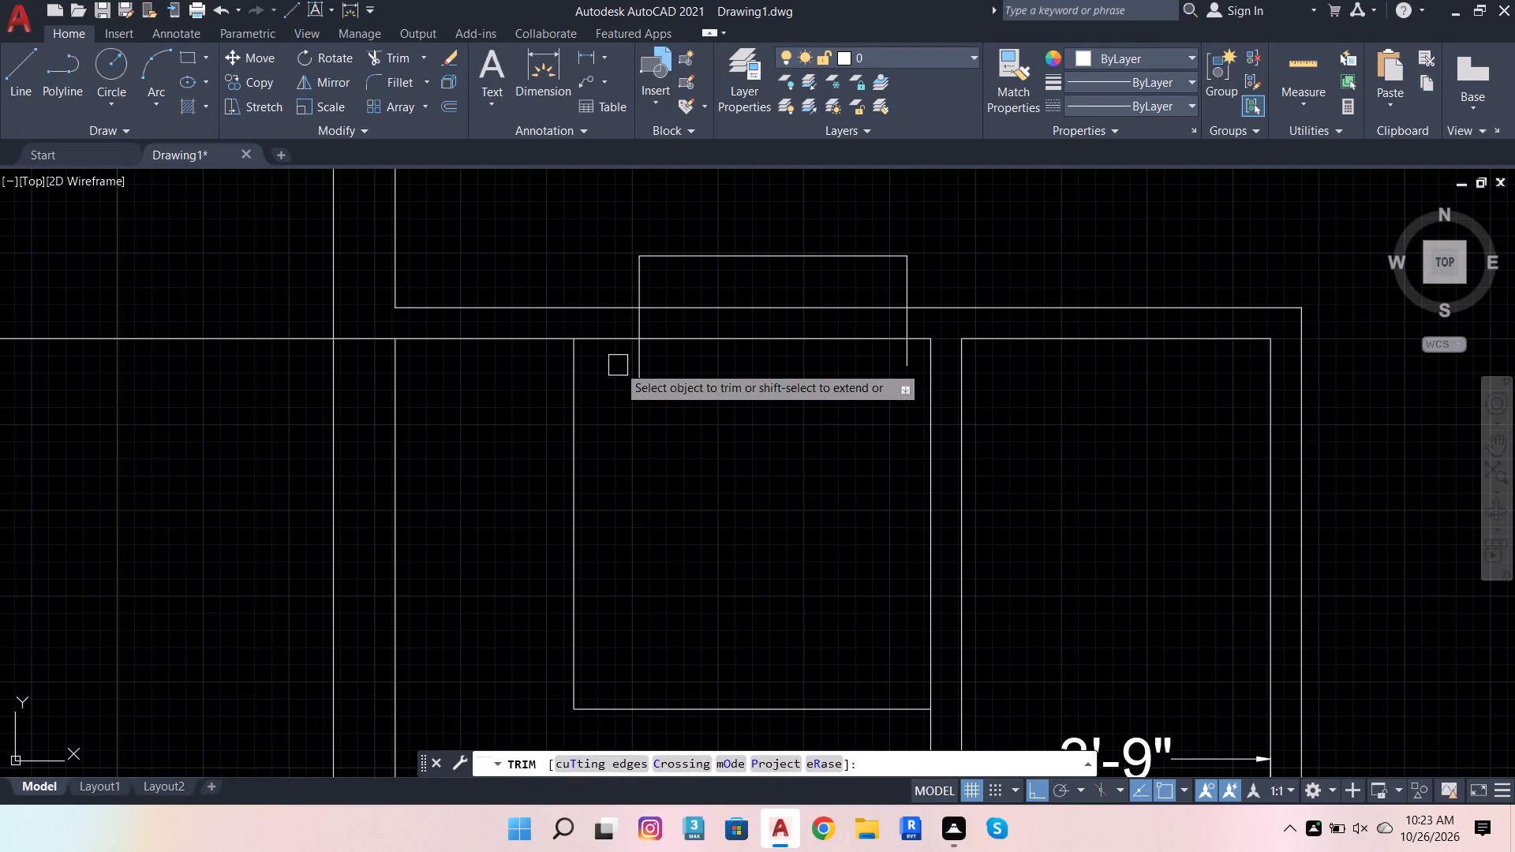
pyautogui.click(637, 364)
pyautogui.click(905, 364)
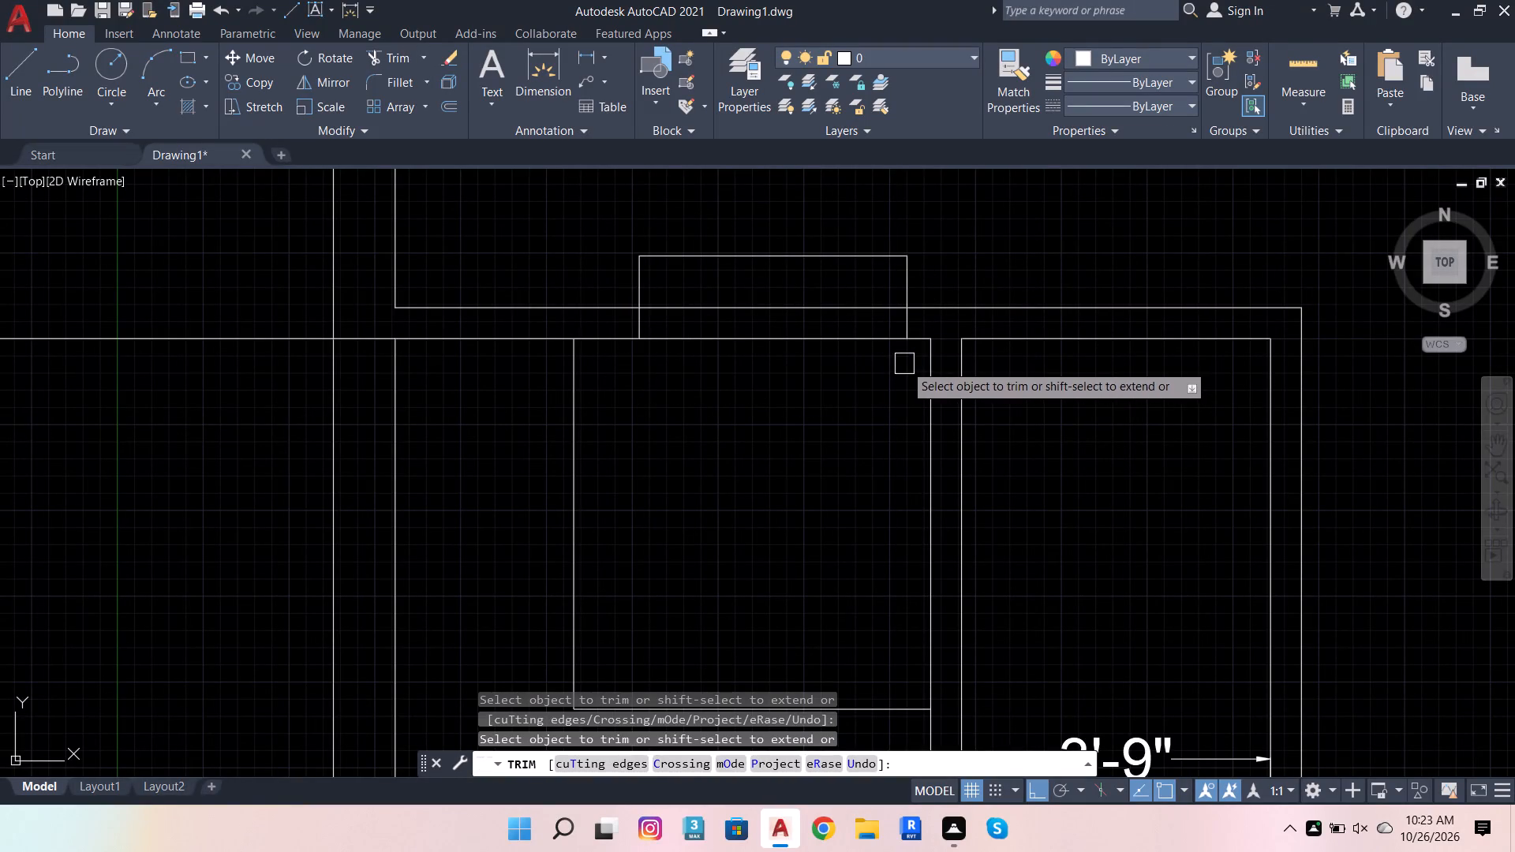
pyautogui.click(913, 283)
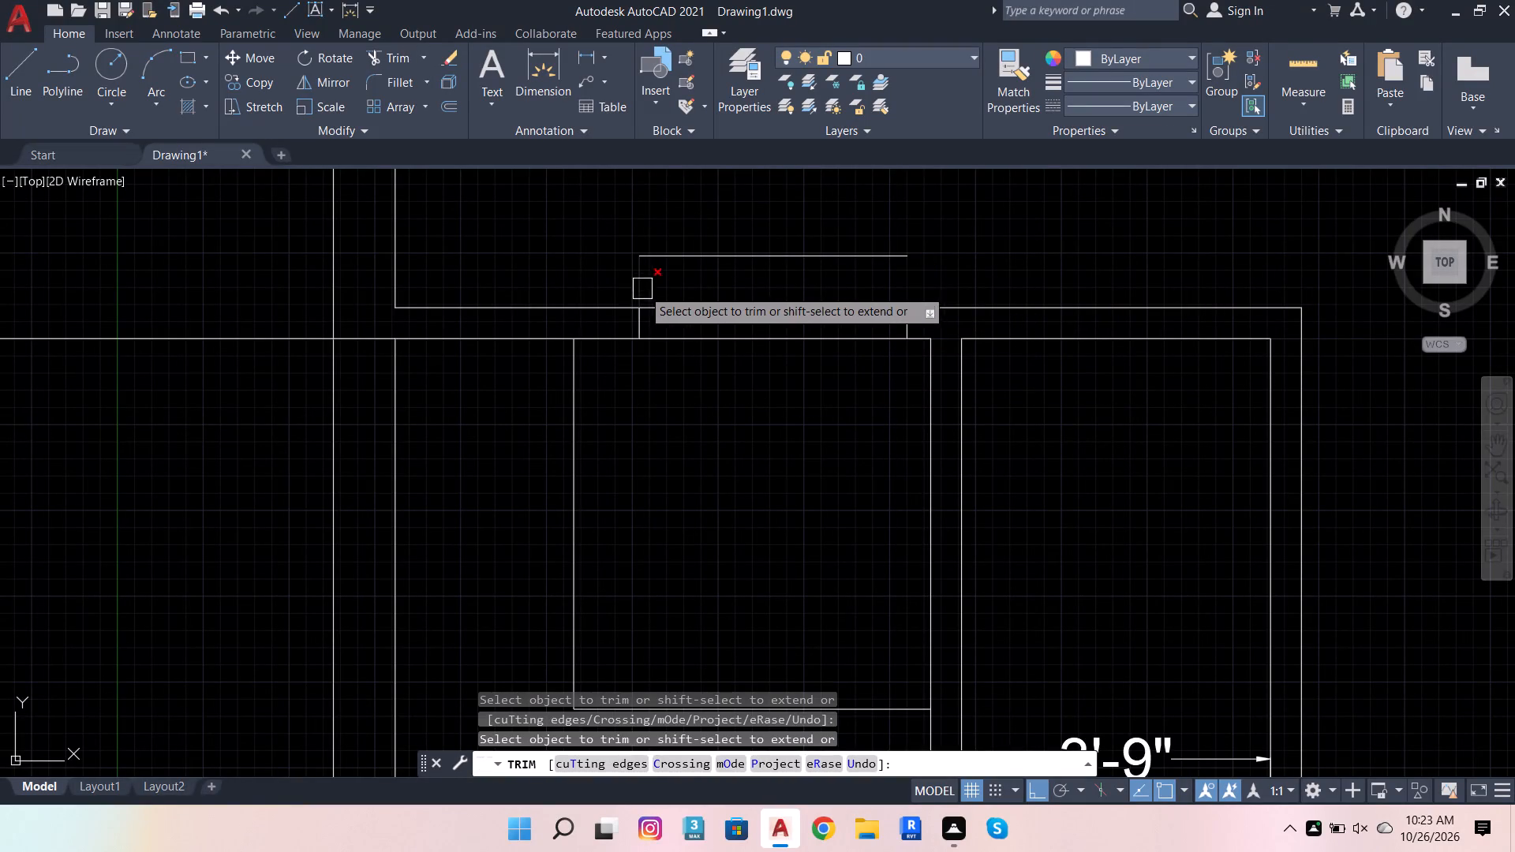
pyautogui.click(637, 285)
pyautogui.click(694, 261)
pyautogui.click(750, 257)
pyautogui.click(762, 435)
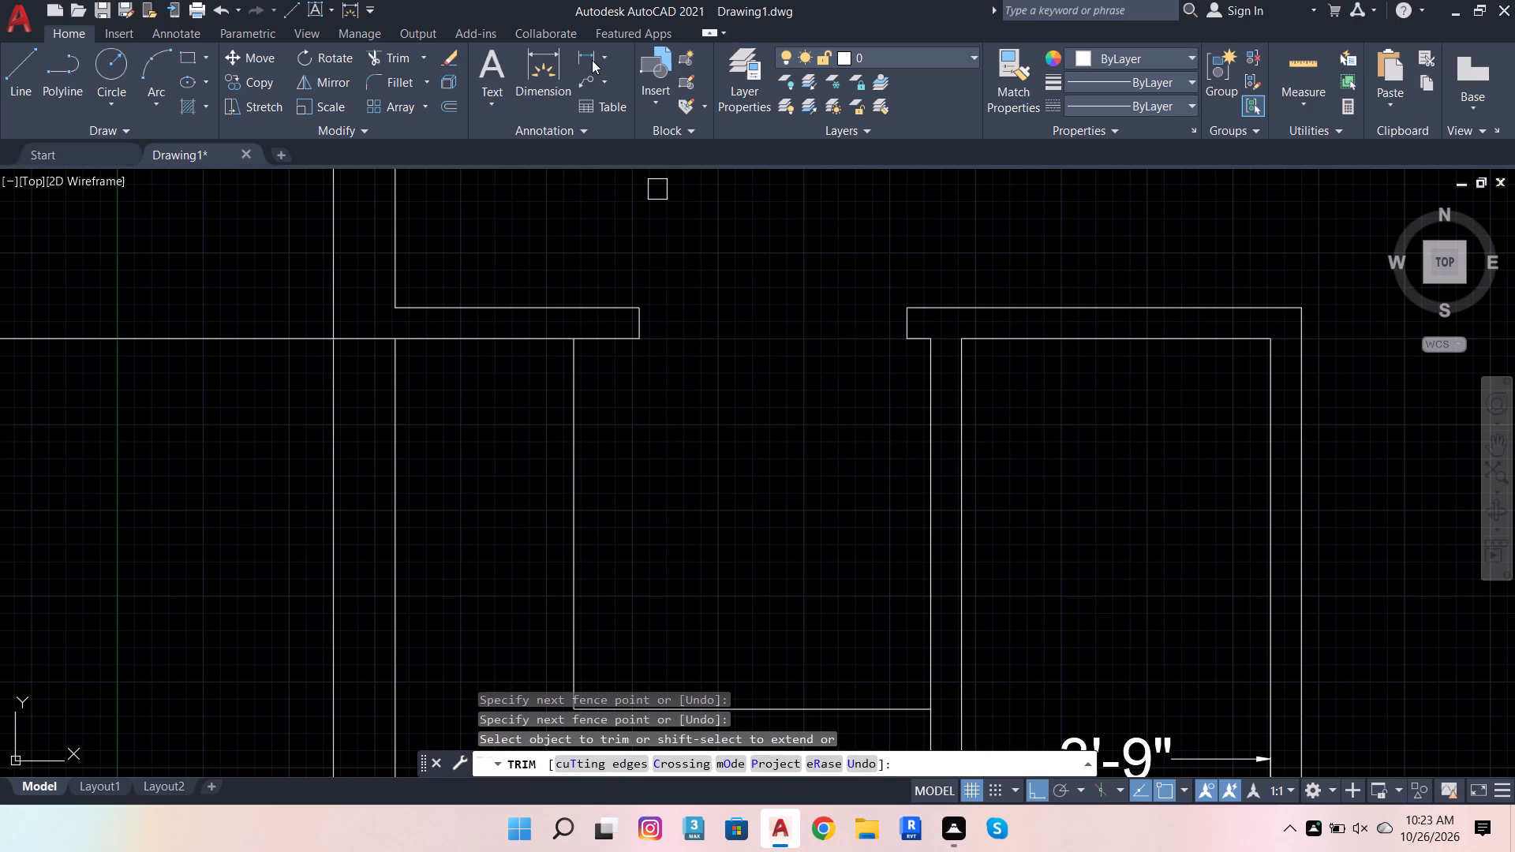
# Draw a three-sided outline 2'8" wide crossing the top wall of the 3'9" wide bottom room.
pyautogui.scroll(-3, 552, 401)
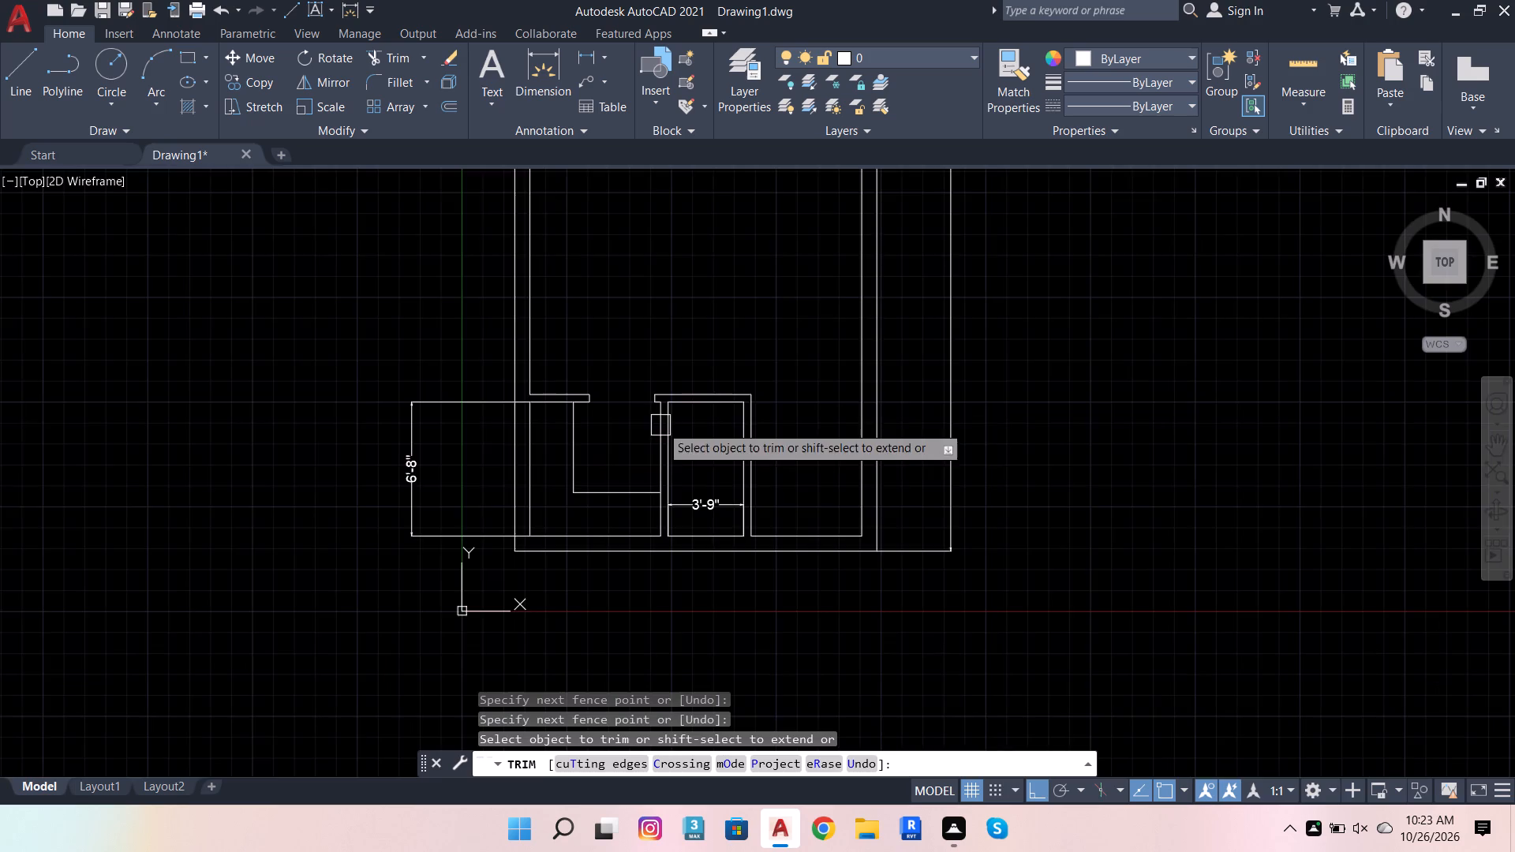
pyautogui.scroll(2, 713, 409)
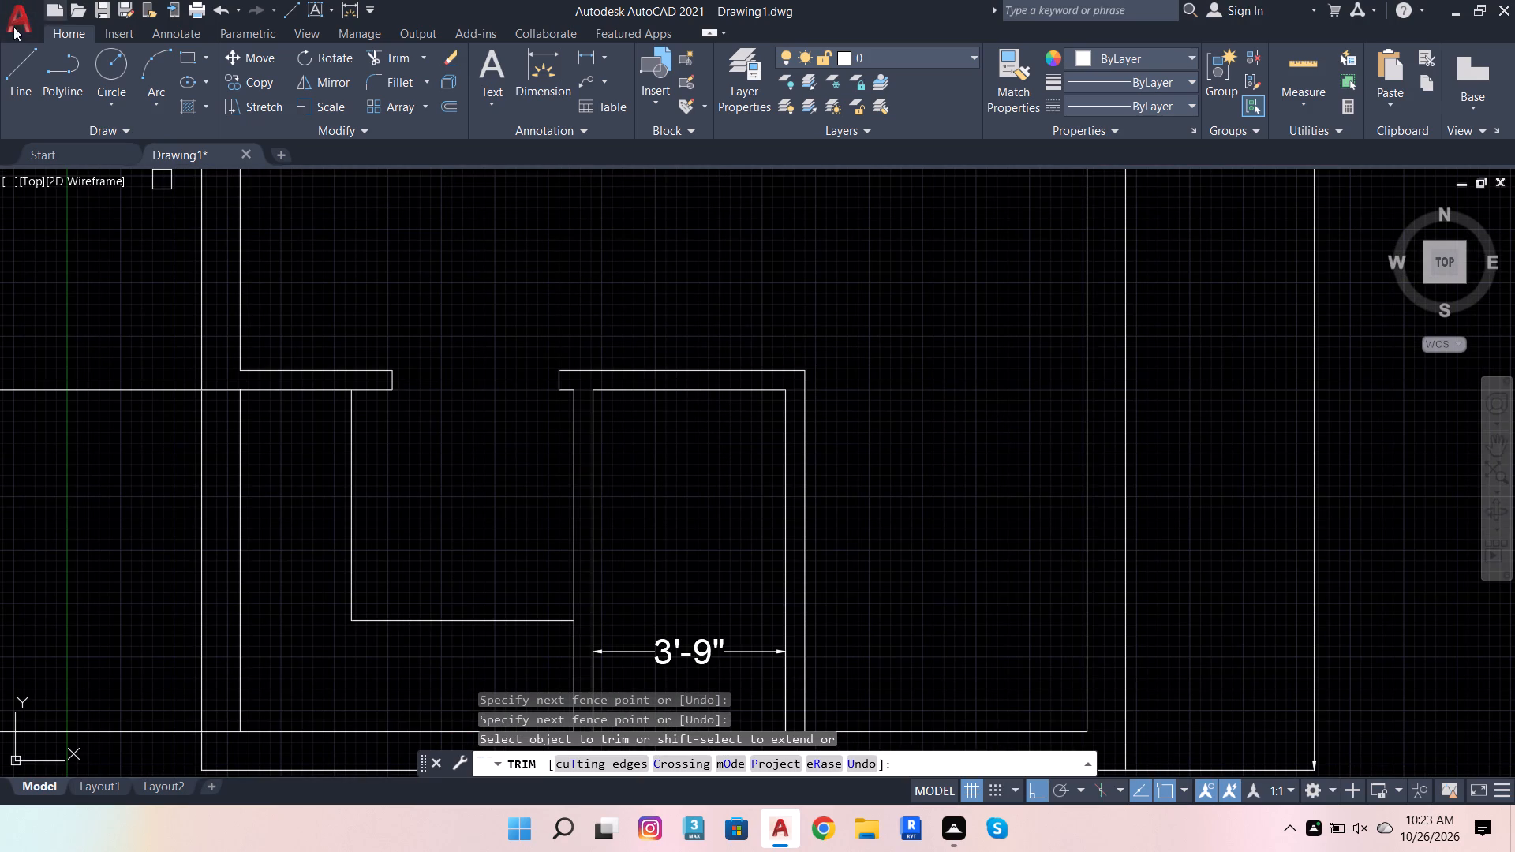
pyautogui.click(18, 58)
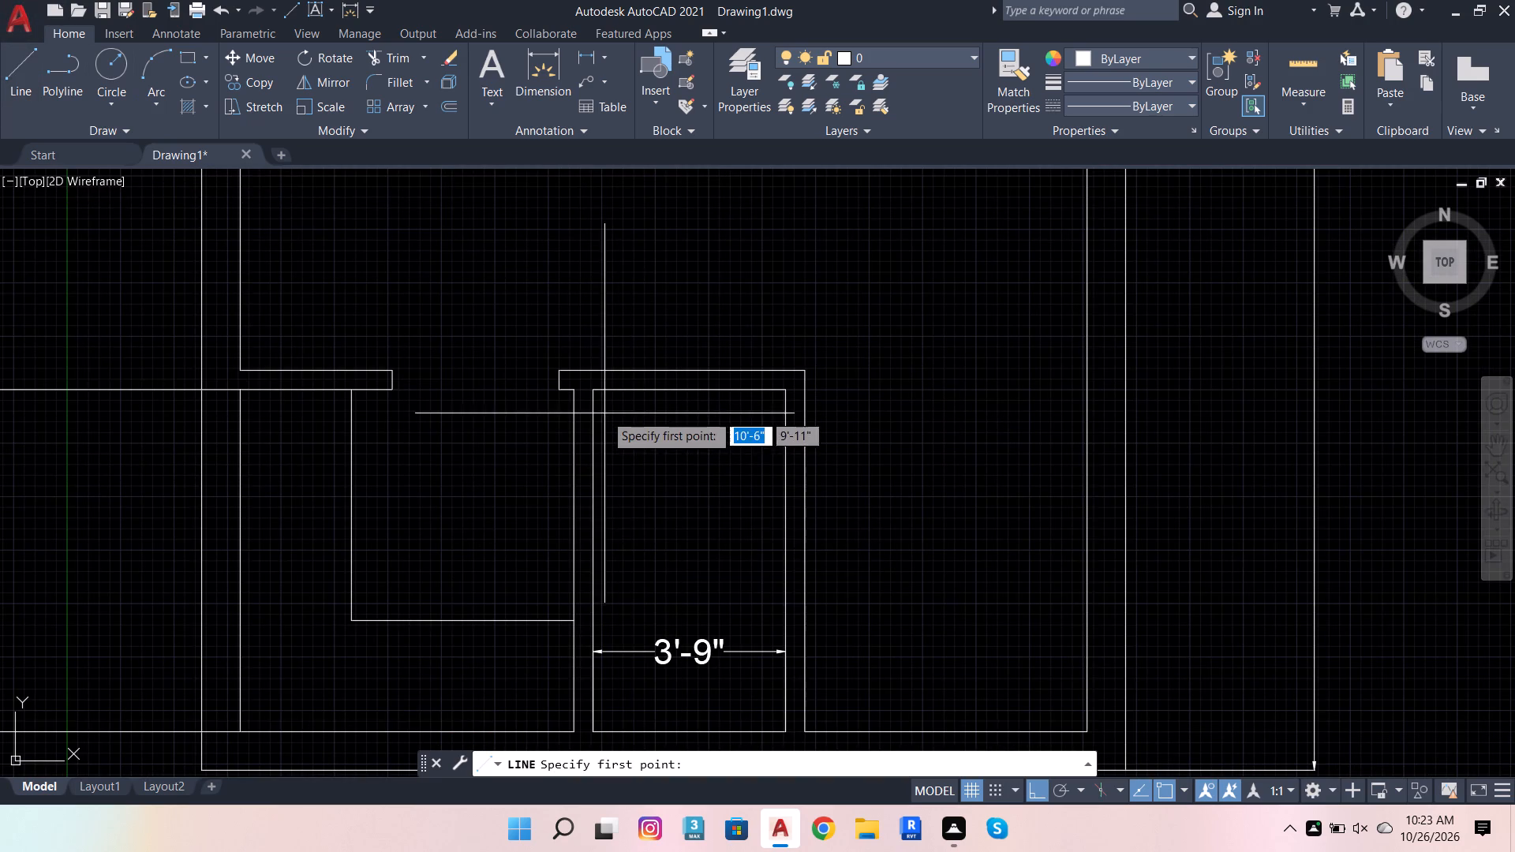
pyautogui.click(629, 409)
pyautogui.click(618, 314)
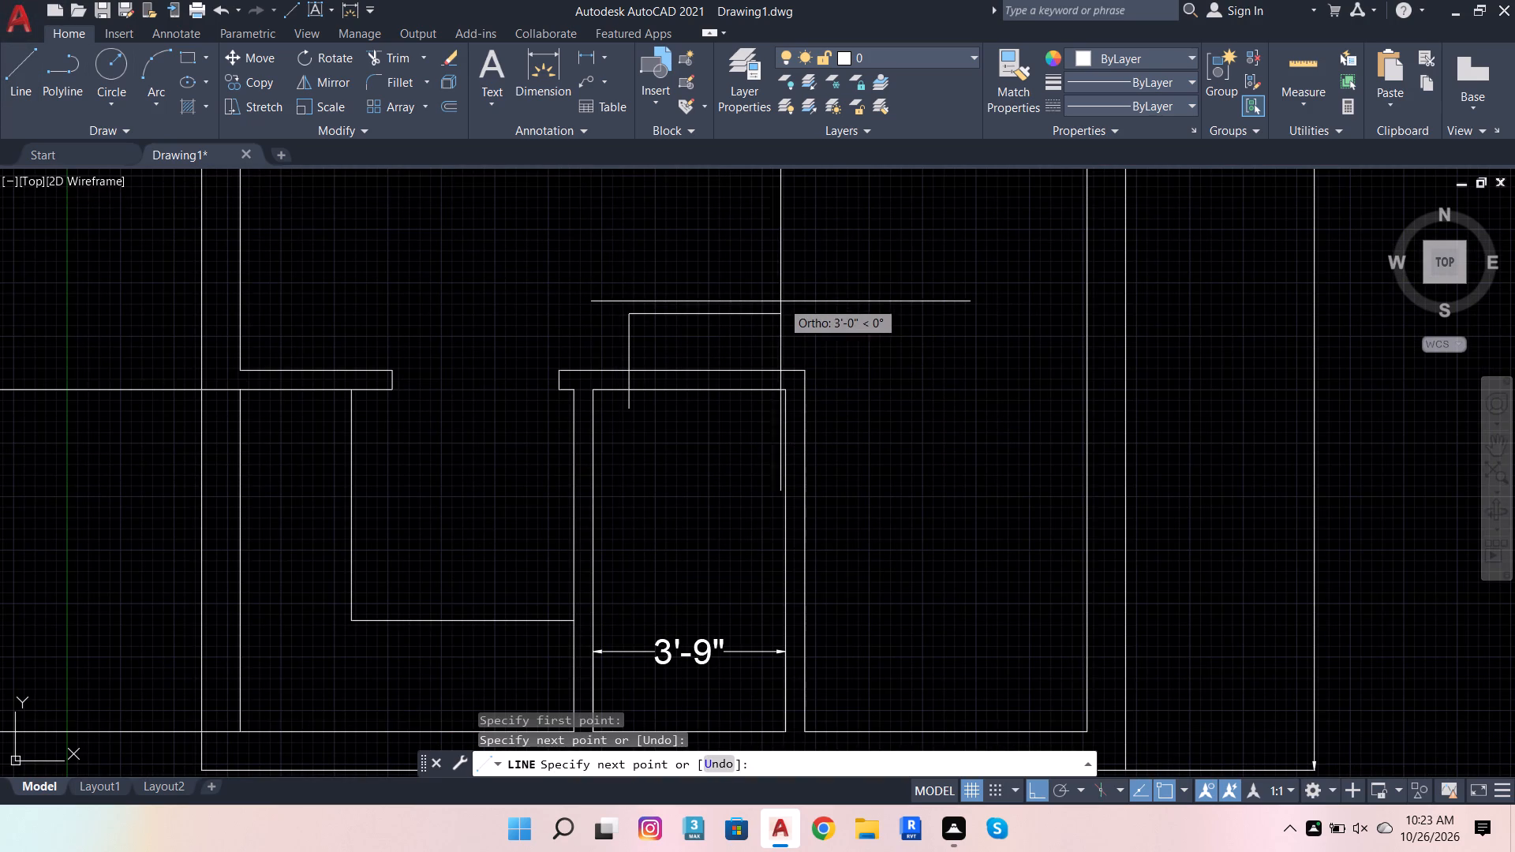
pyautogui.write("2'8")
pyautogui.press('Return')
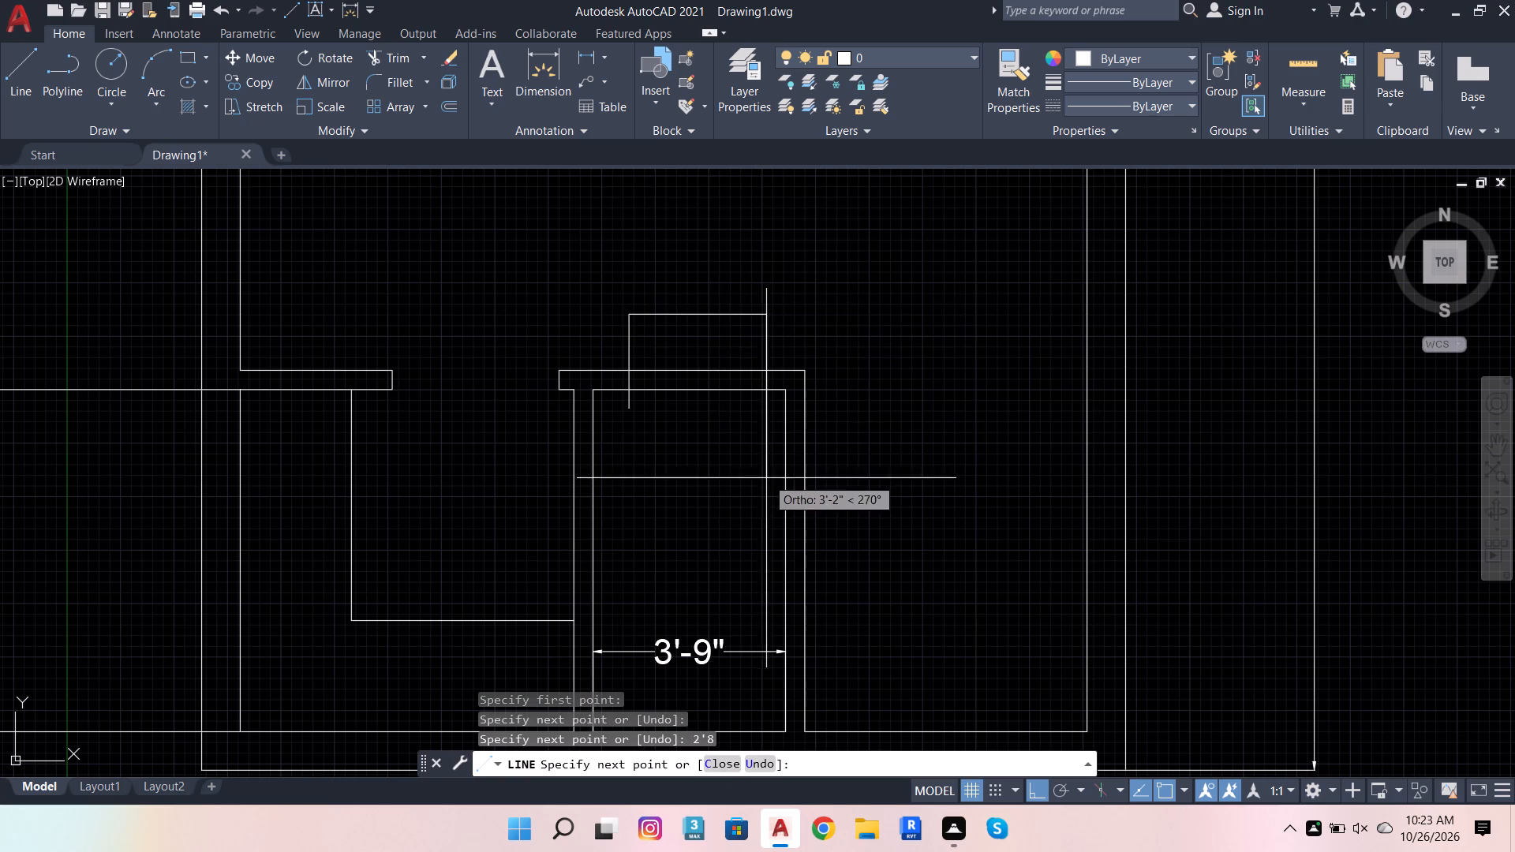
pyautogui.click(745, 416)
# Trim the outline and the wall lines between its sides to leave an opening in the 3'9" room's top wall.
pyautogui.click(402, 61)
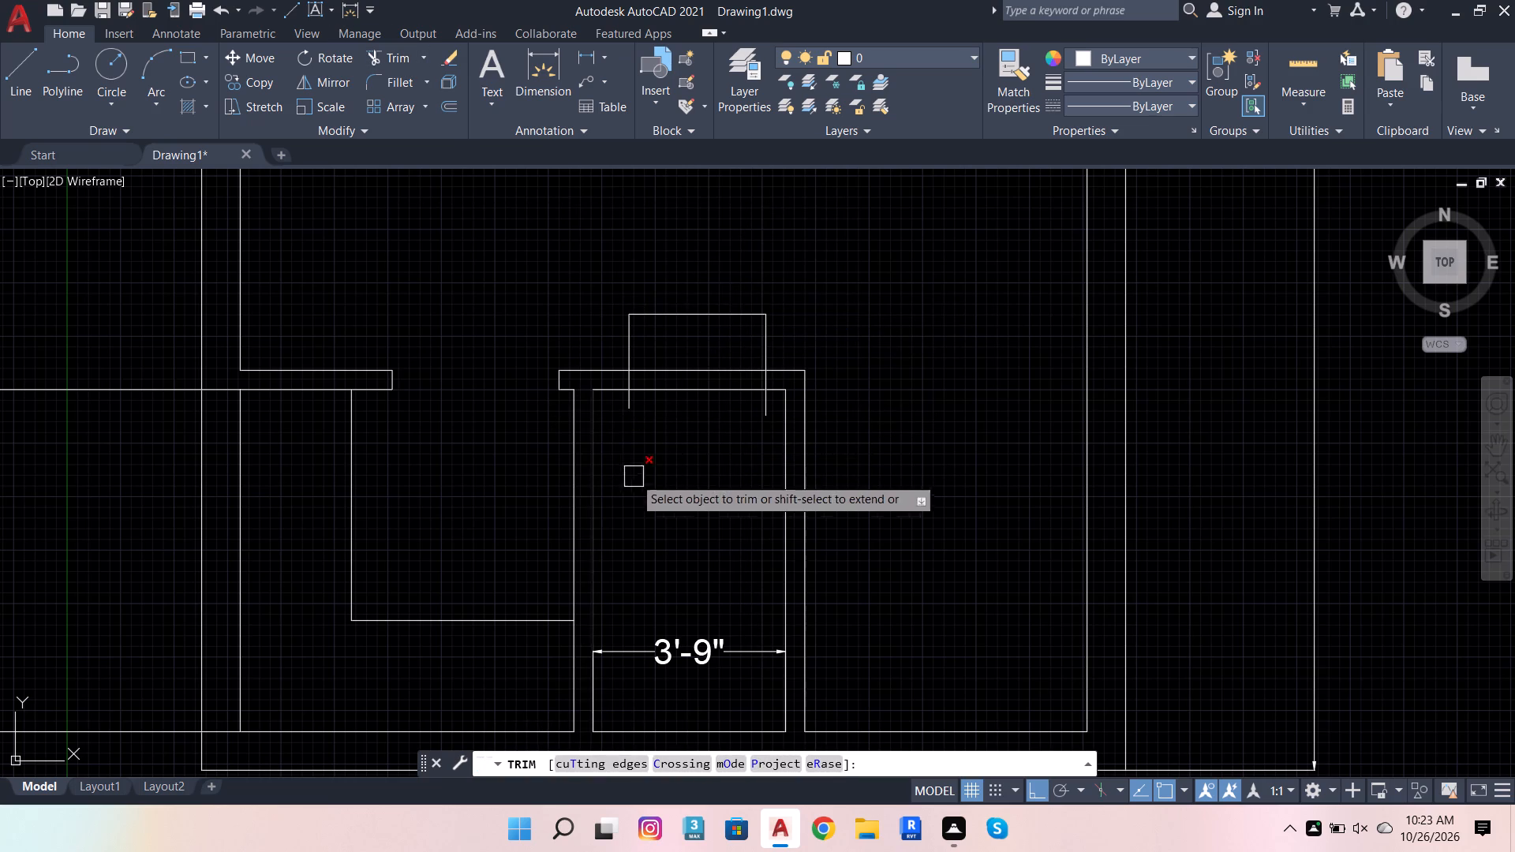
pyautogui.click(627, 417)
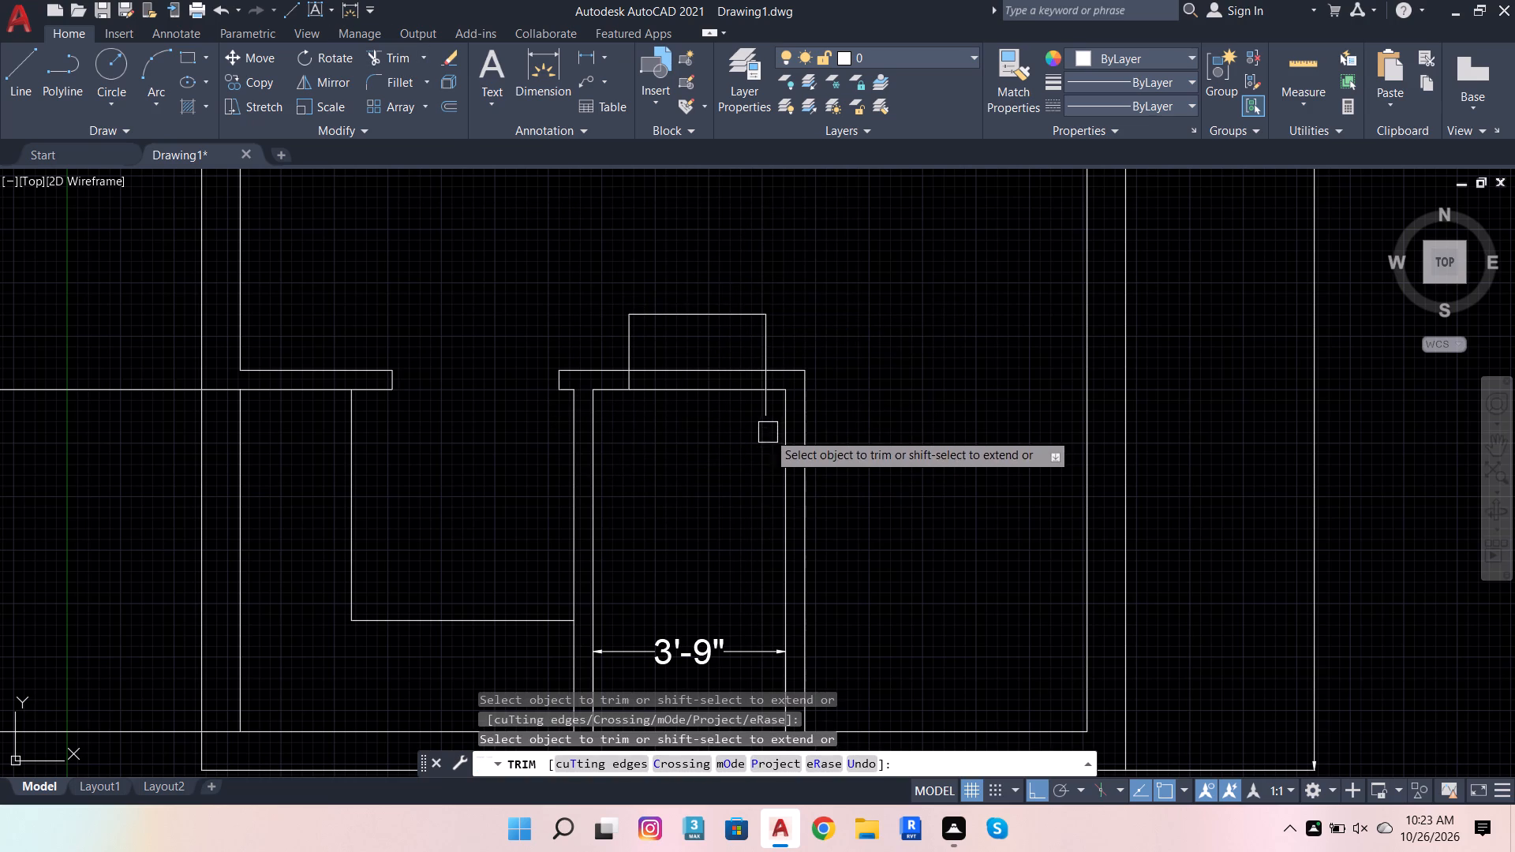
pyautogui.click(769, 424)
pyautogui.click(774, 347)
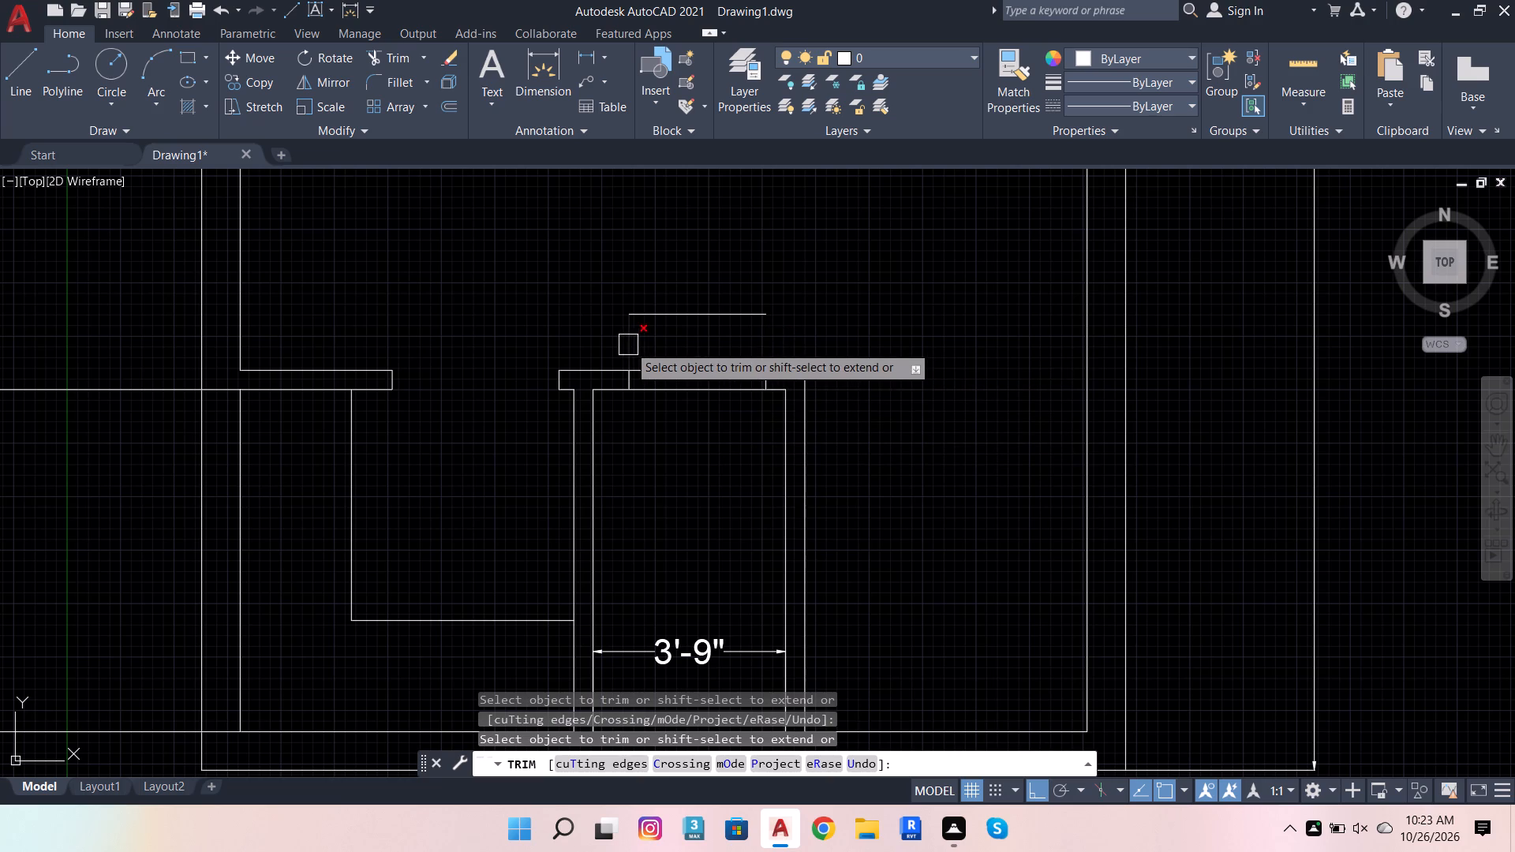
pyautogui.click(628, 345)
pyautogui.click(664, 317)
pyautogui.click(690, 328)
pyautogui.click(678, 486)
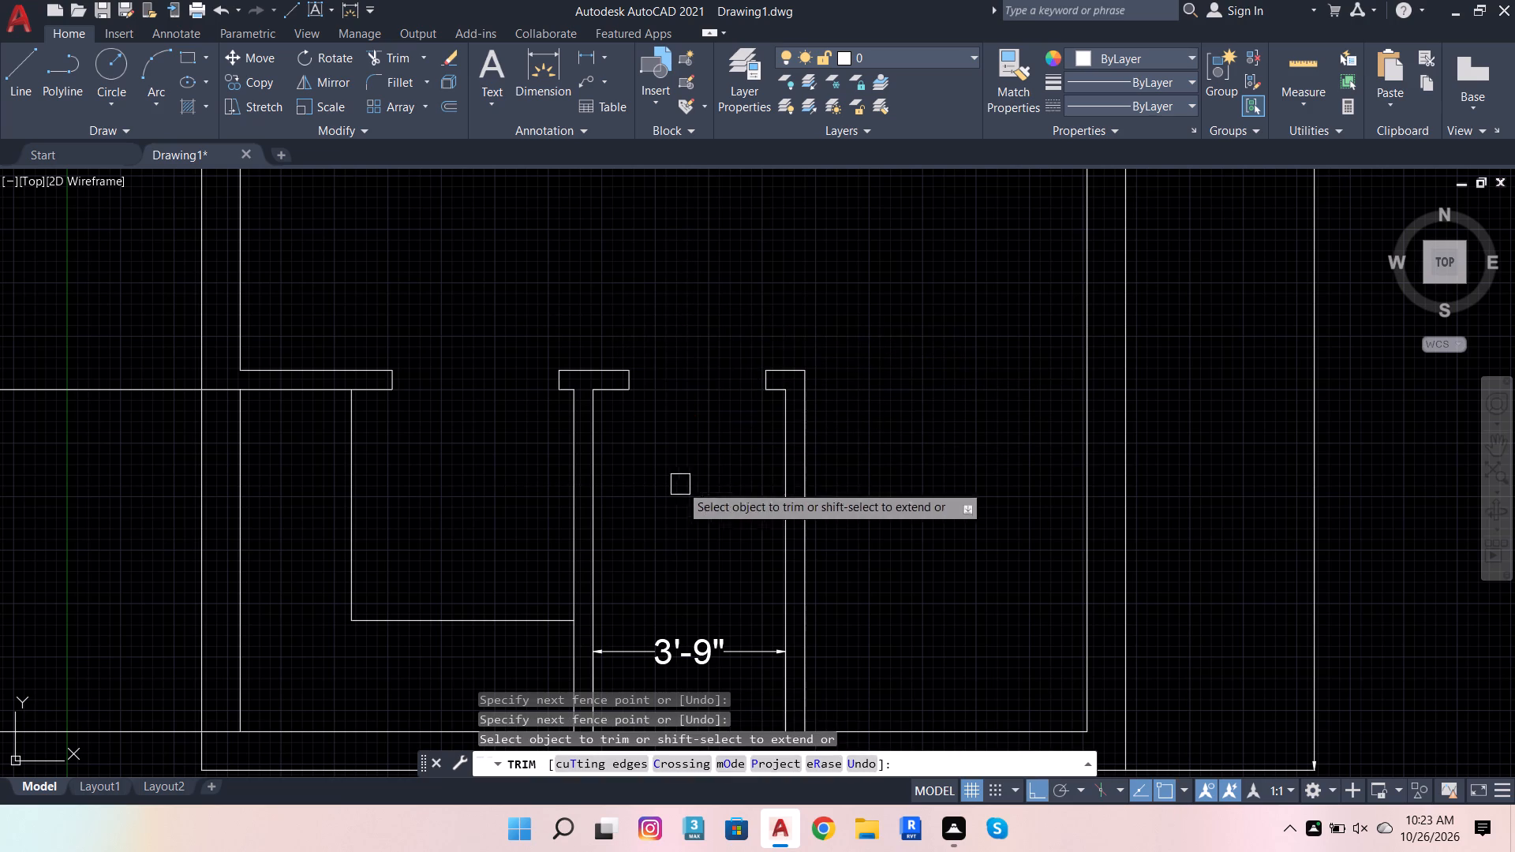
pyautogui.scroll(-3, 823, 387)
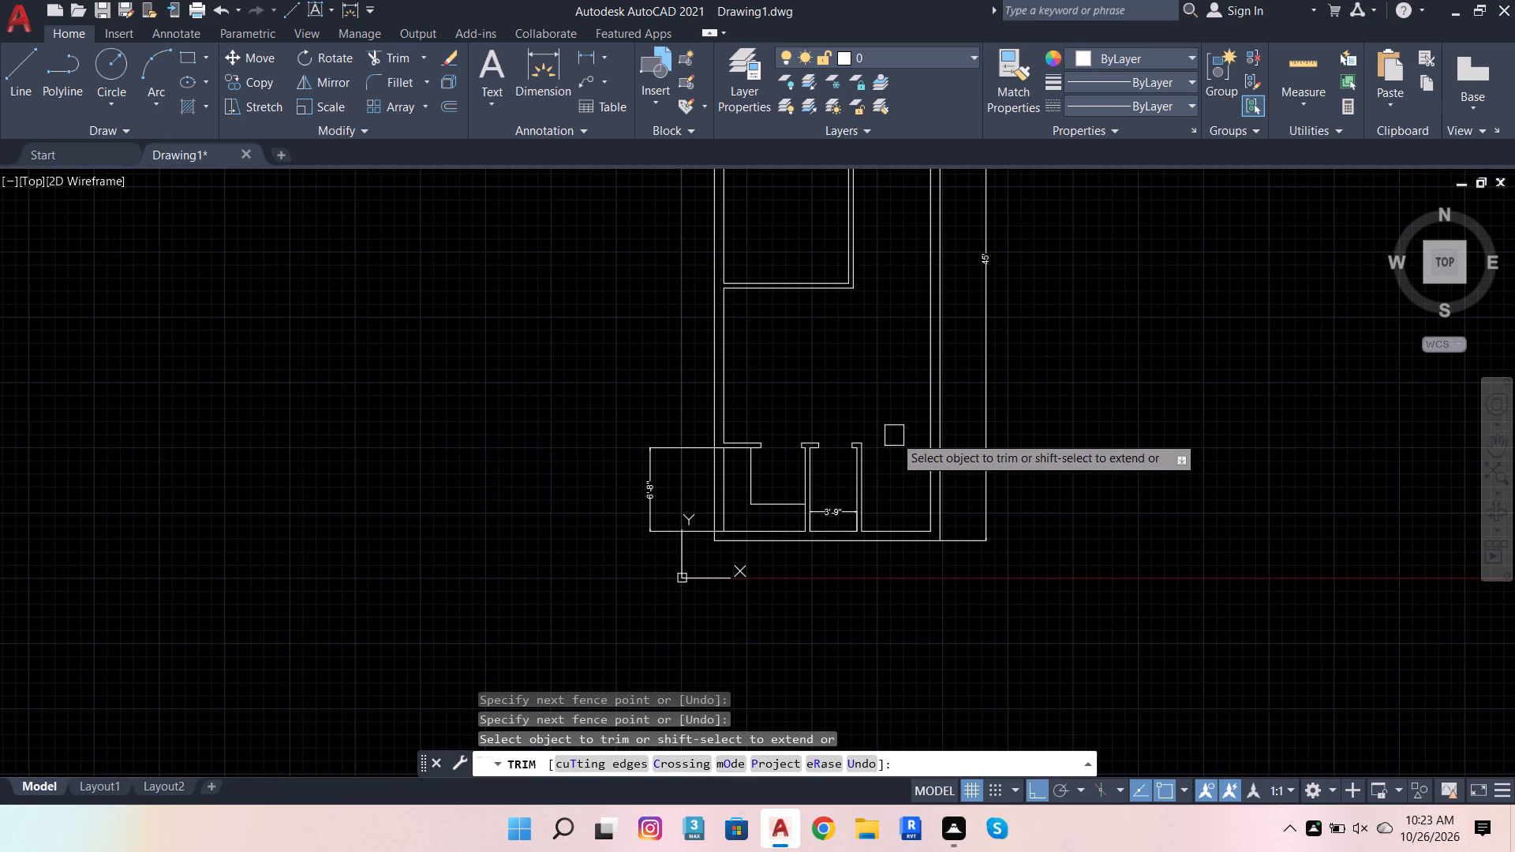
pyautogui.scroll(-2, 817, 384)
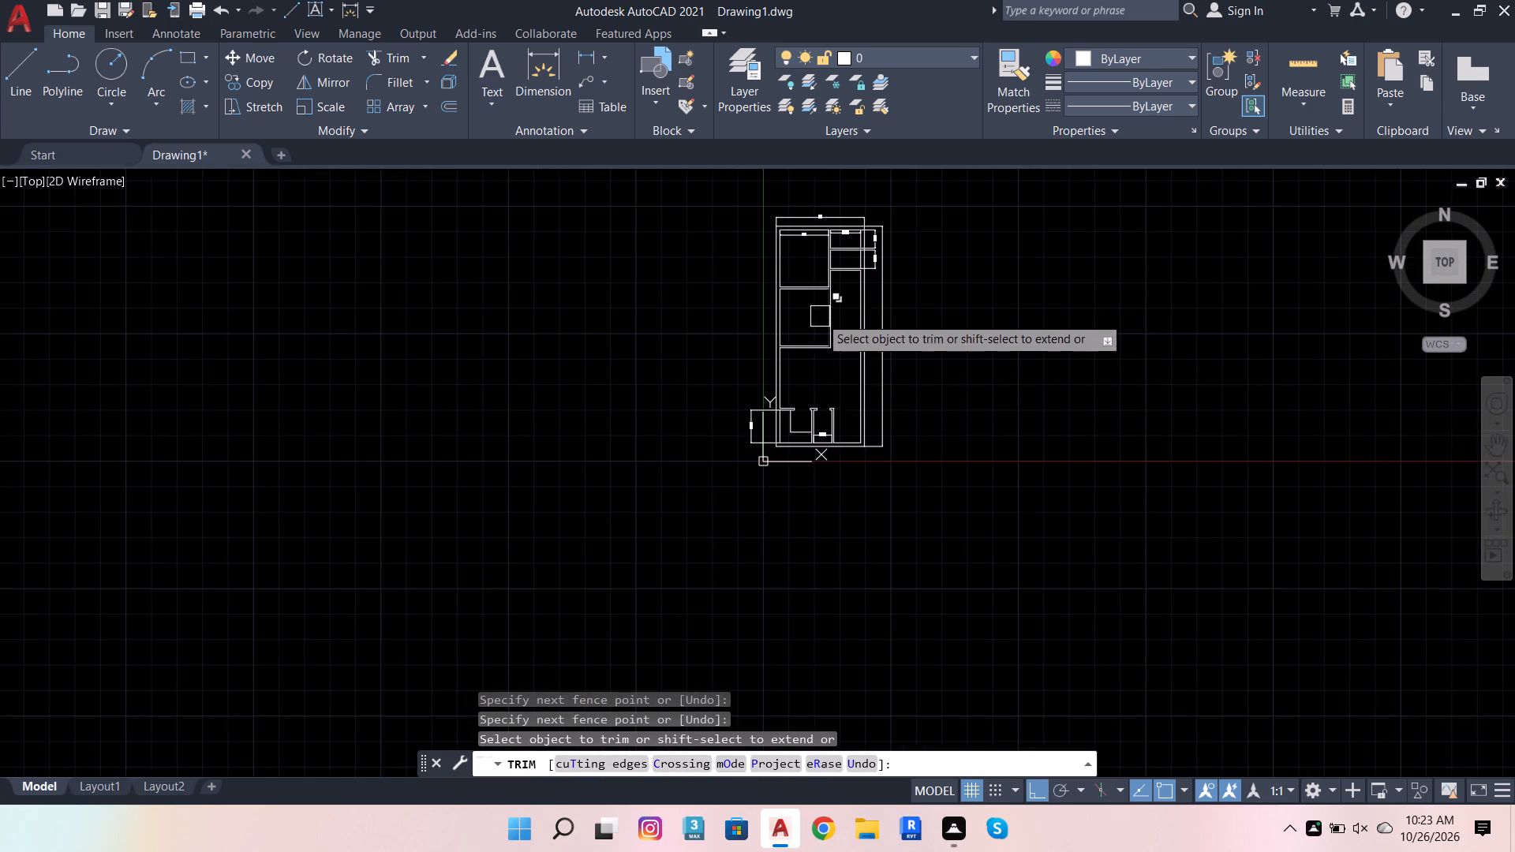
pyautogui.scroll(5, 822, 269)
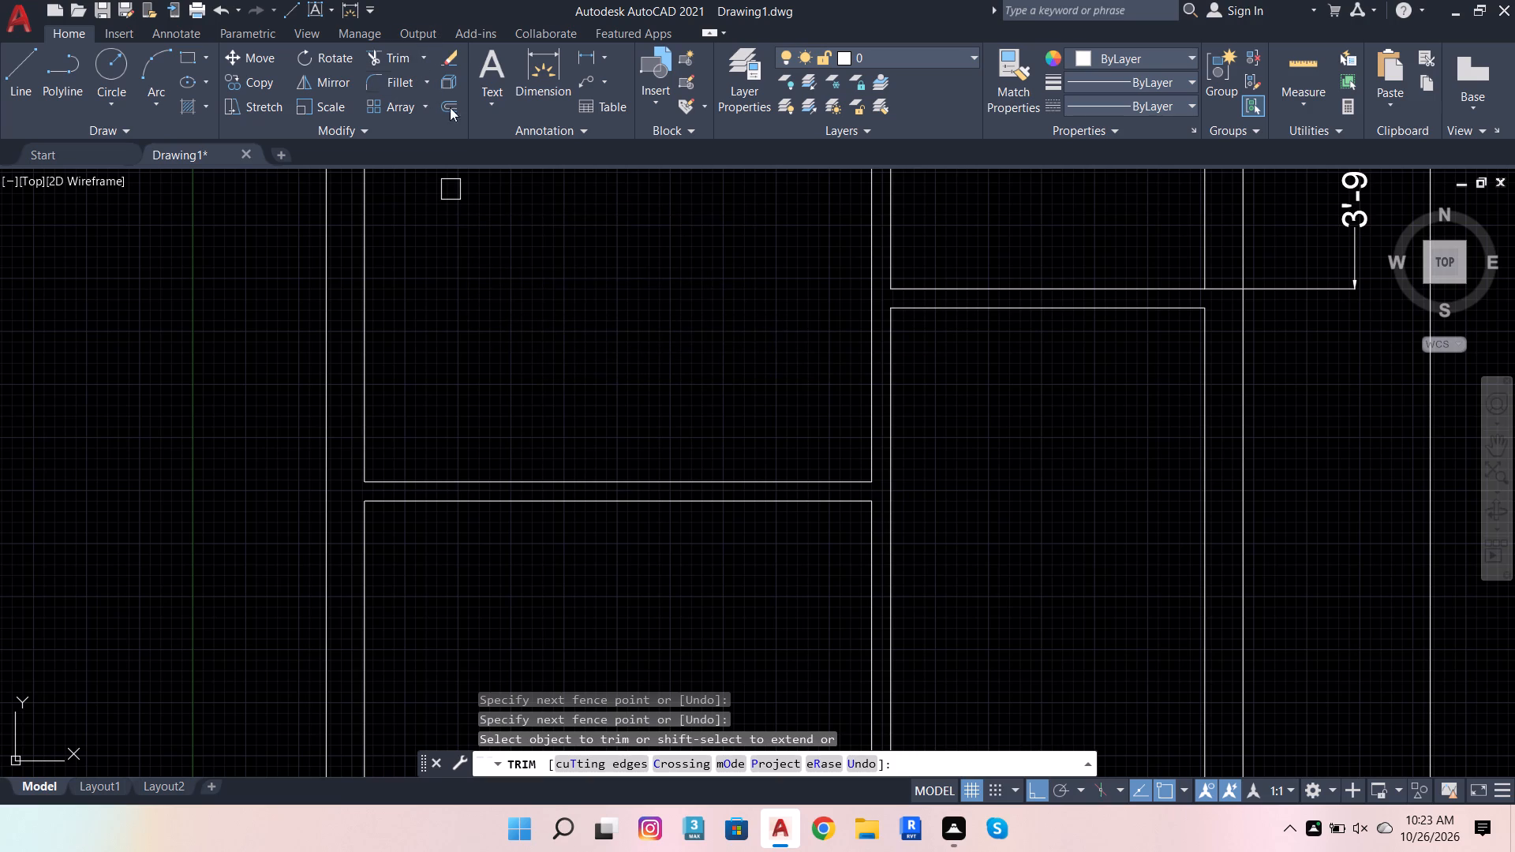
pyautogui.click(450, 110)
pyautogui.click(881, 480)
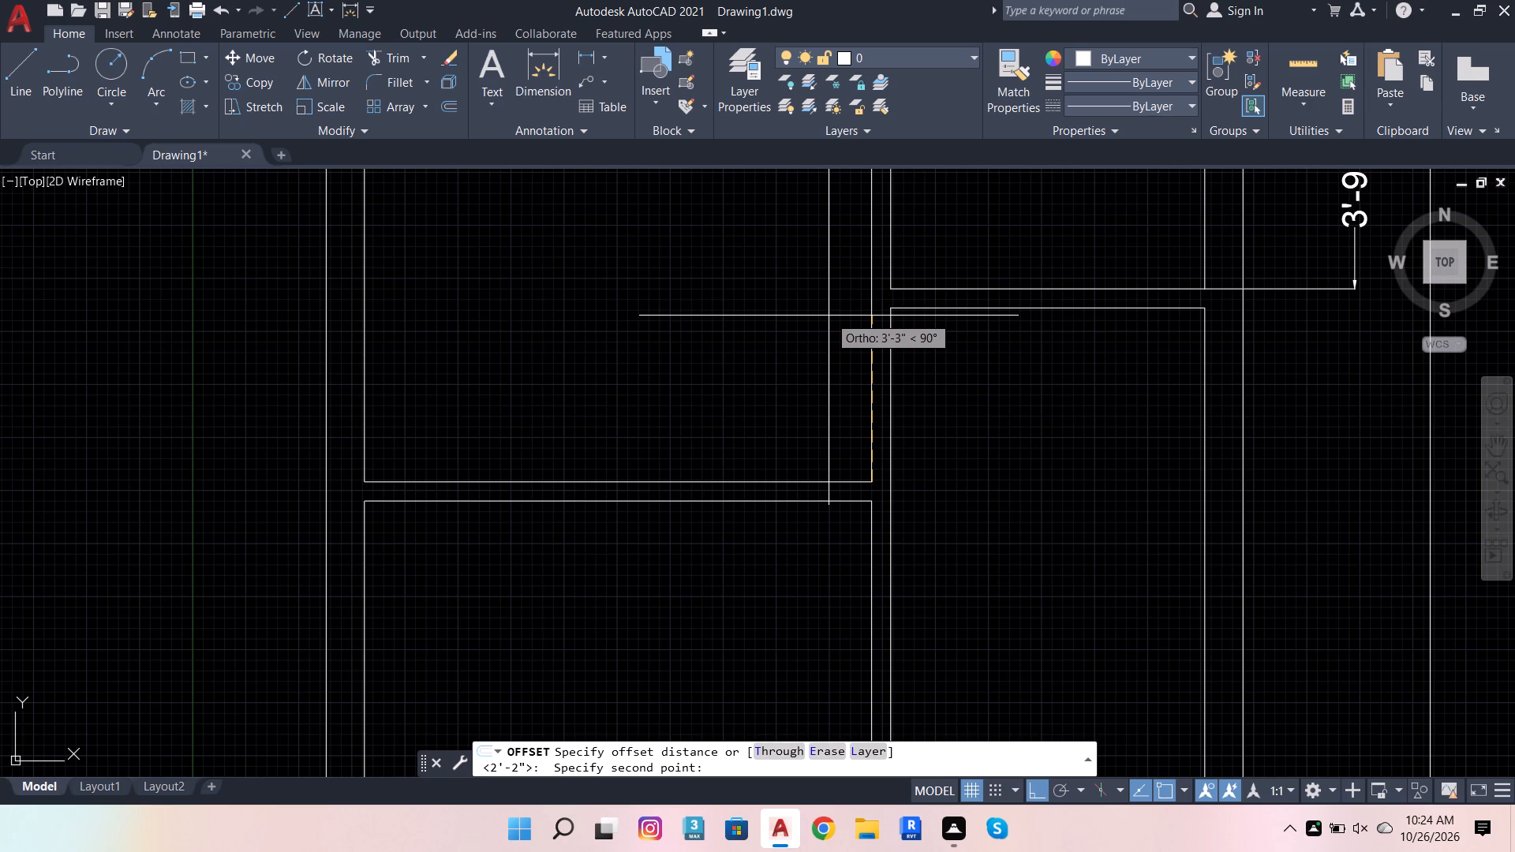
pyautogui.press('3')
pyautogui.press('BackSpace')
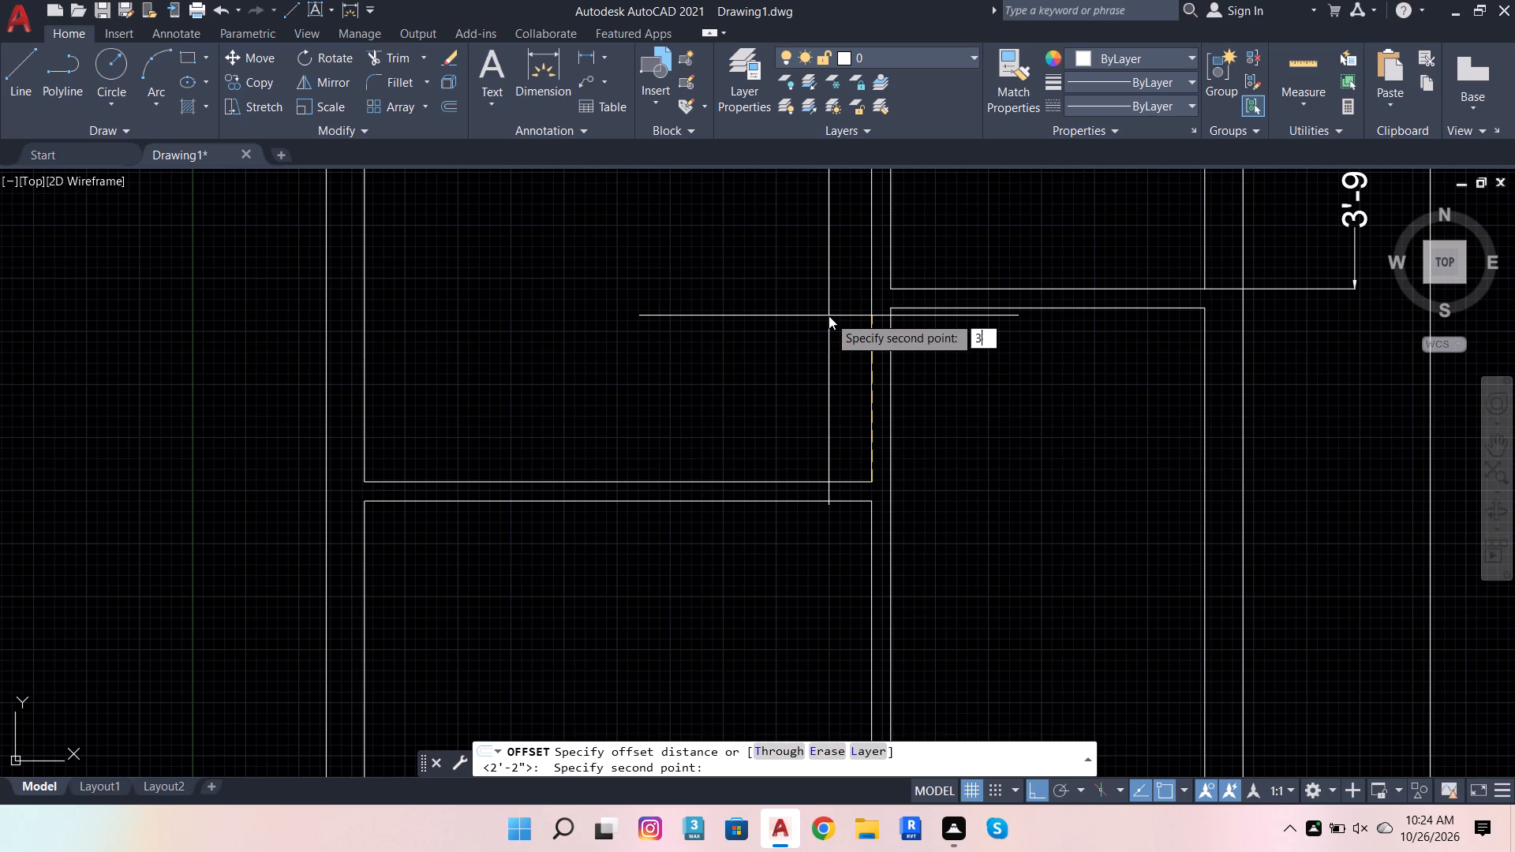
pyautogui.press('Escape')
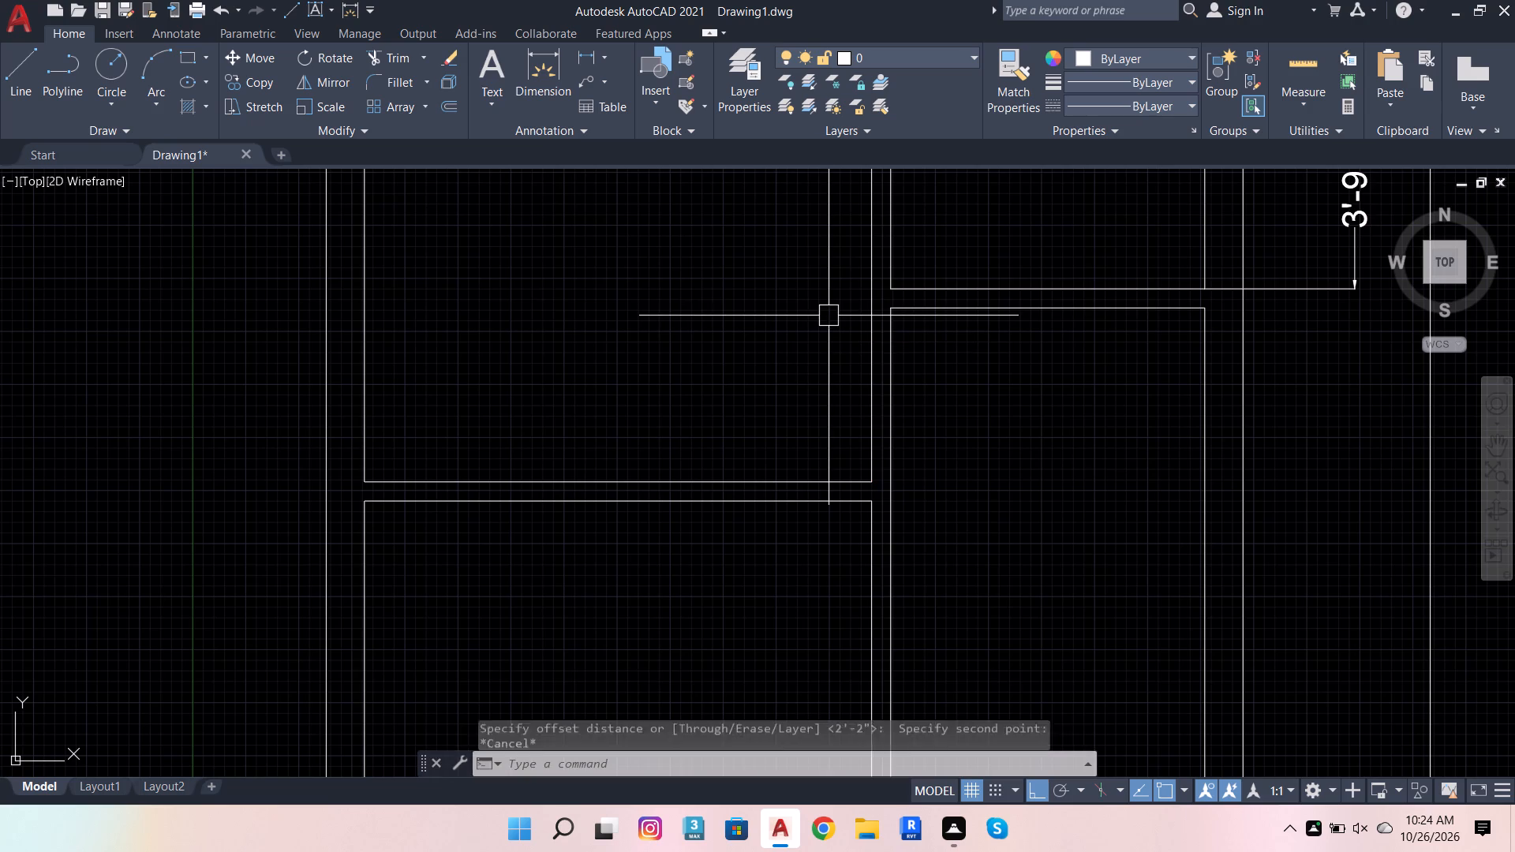
# Offset the bottom inner wall line of the 10' wide upper-left room 4" upward.
pyautogui.click(454, 117)
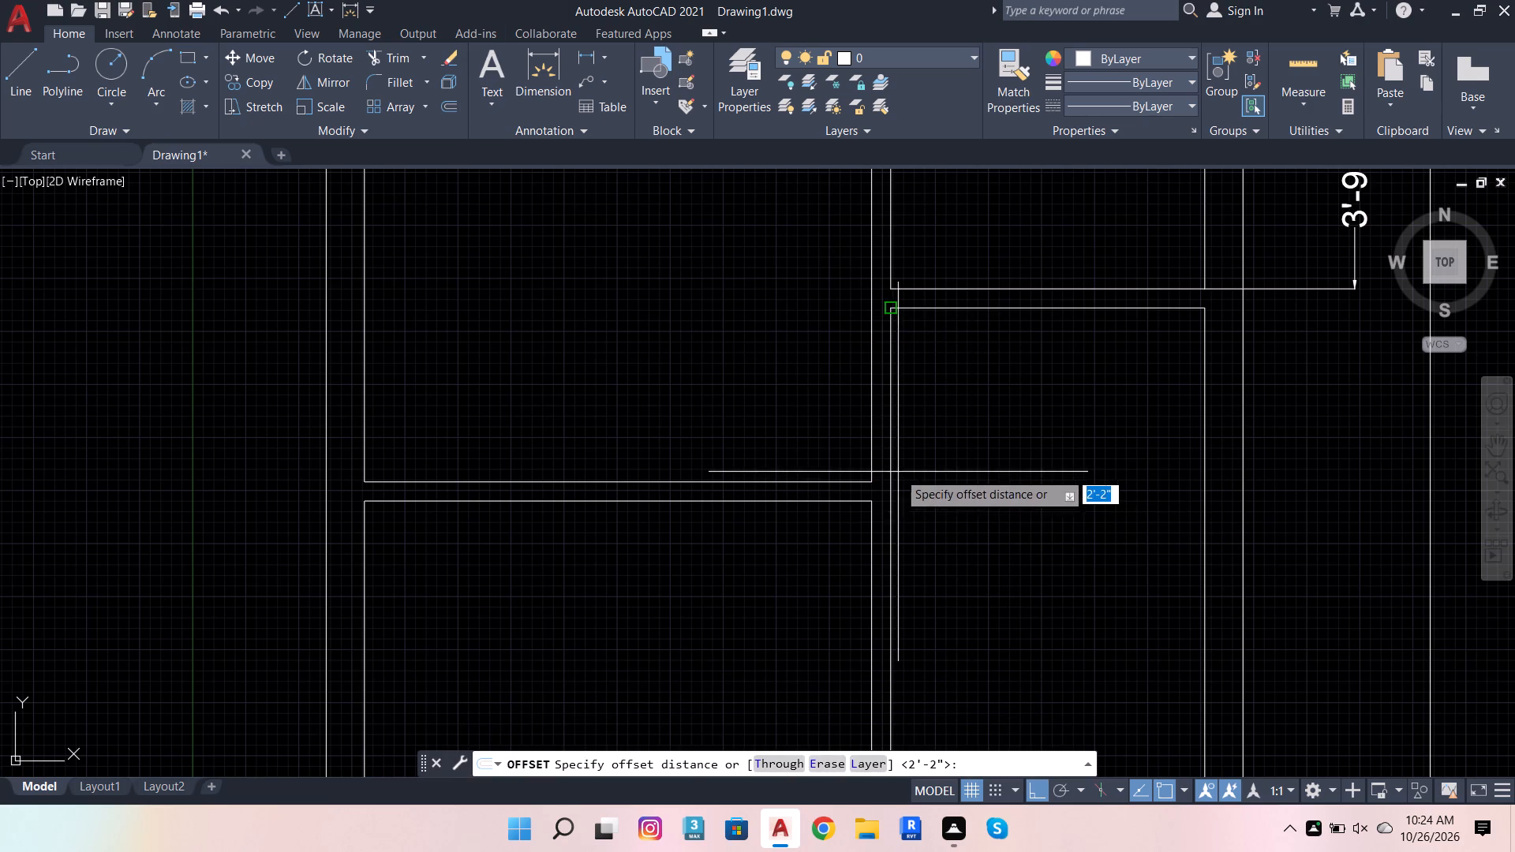
pyautogui.click(874, 480)
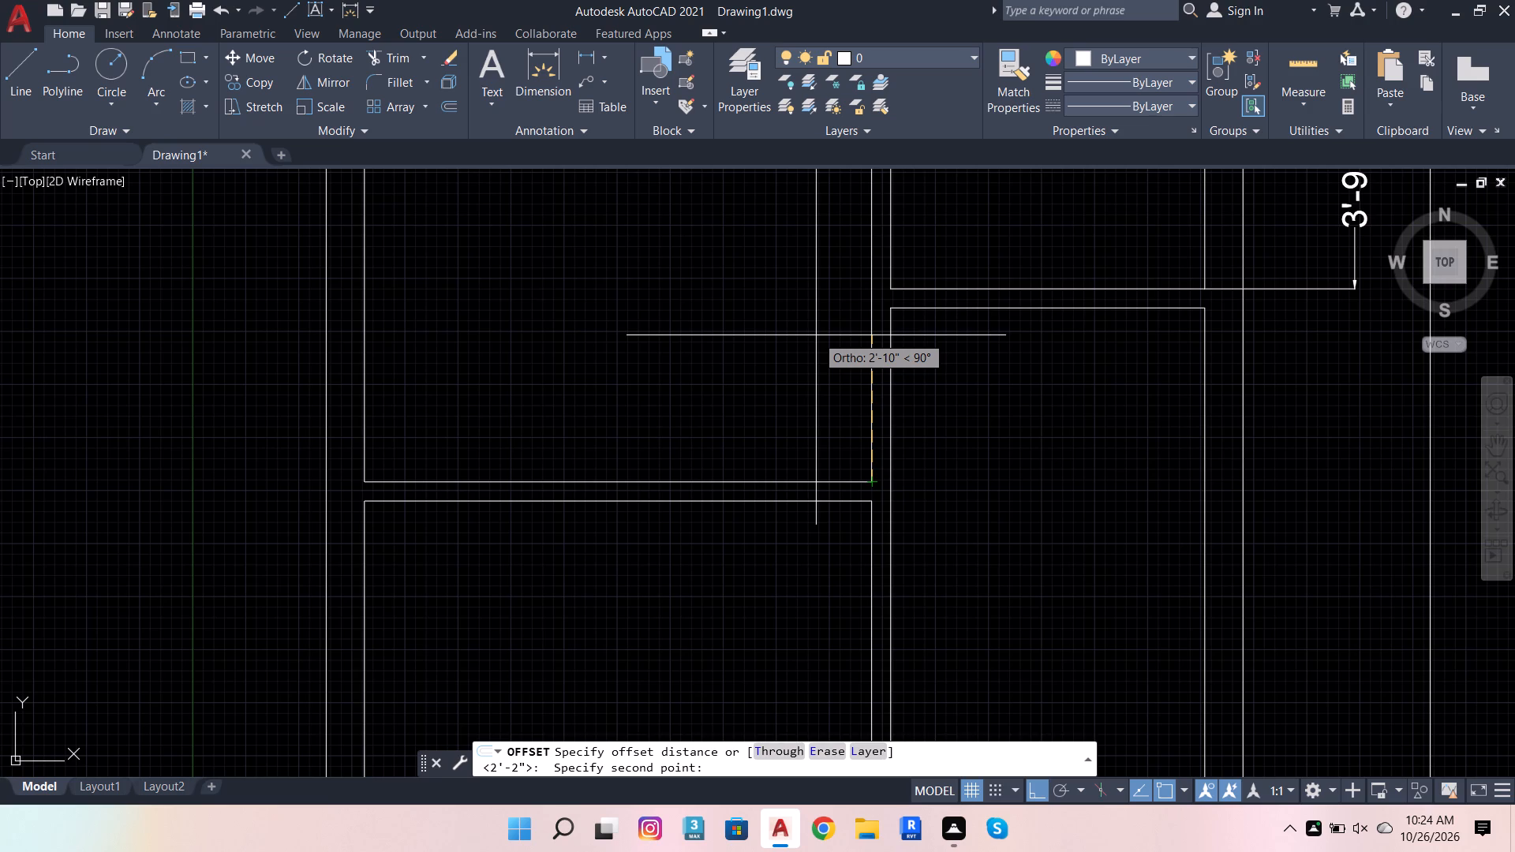
pyautogui.press('4')
pyautogui.press('Return')
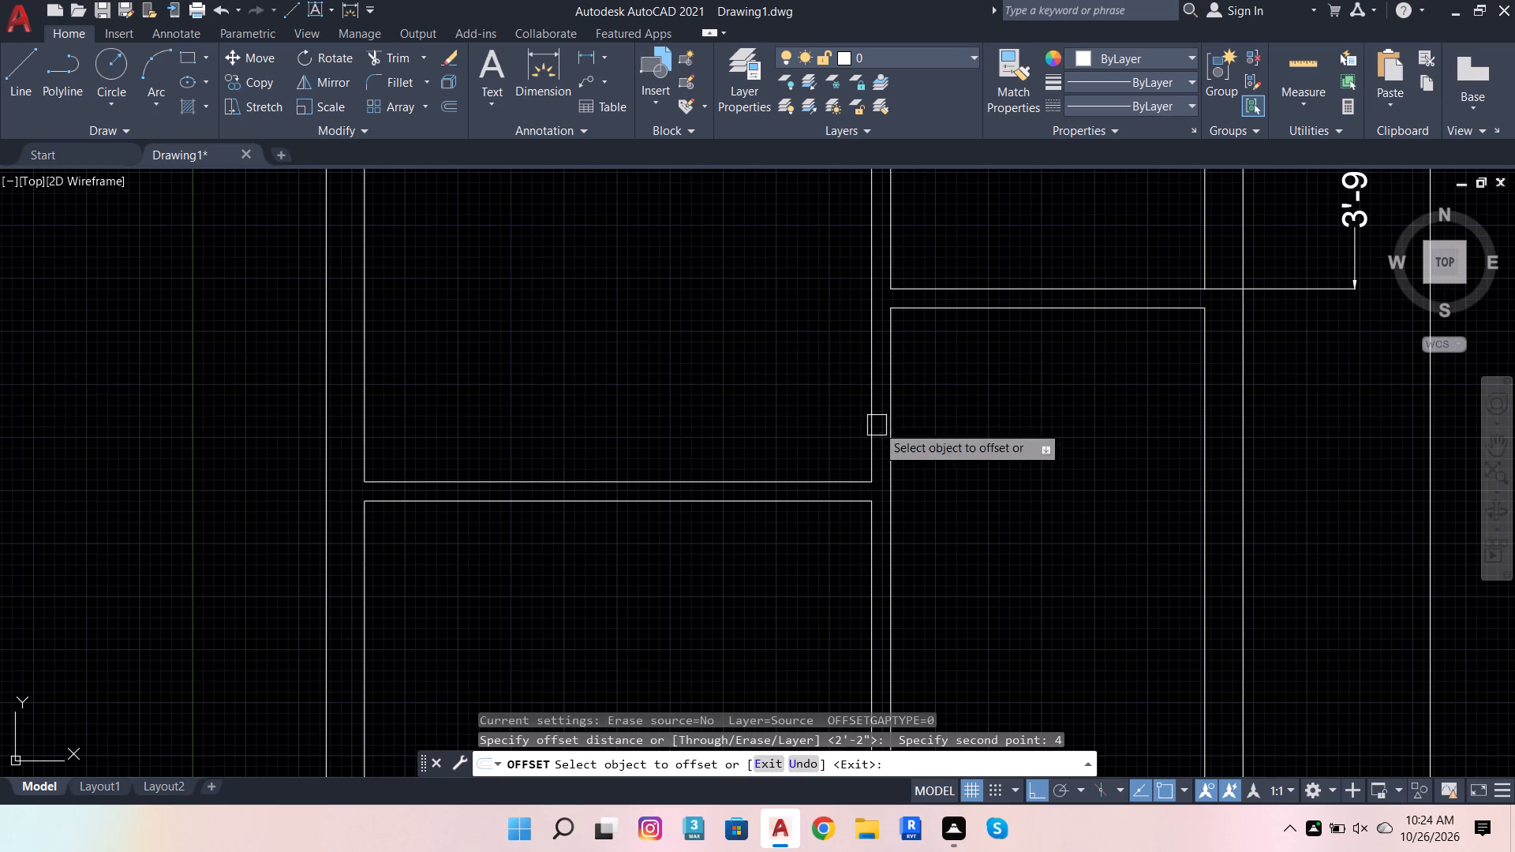
pyautogui.click(817, 471)
pyautogui.moveTo(829, 368); pyautogui.dragTo(827, 391)
pyautogui.click(806, 476)
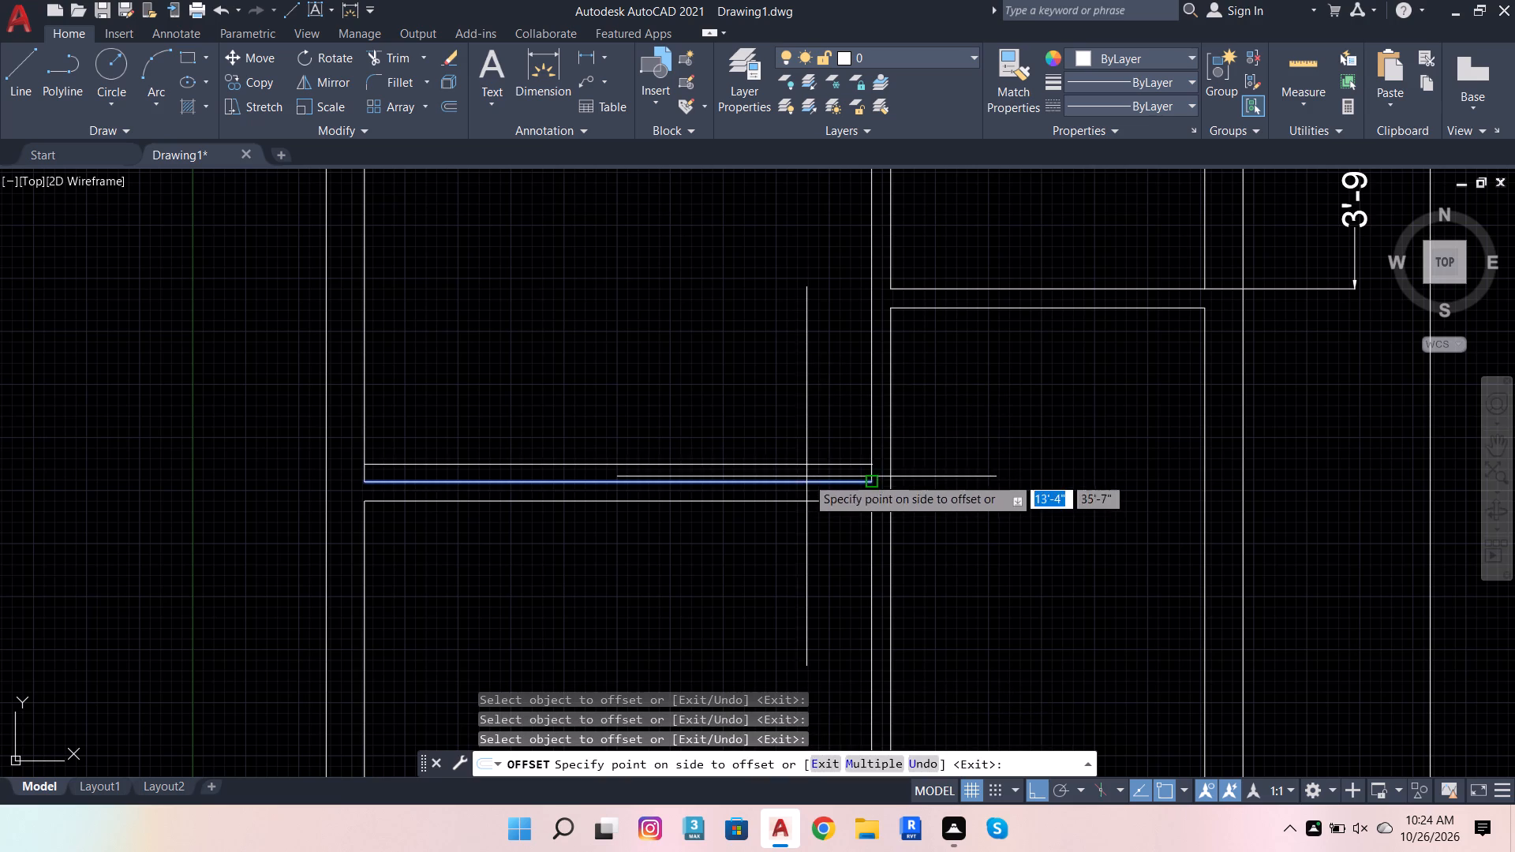
pyautogui.click(798, 413)
# Offset the bottom inner wall line of the second room in the left column 4" upward.
pyautogui.scroll(-2, 851, 502)
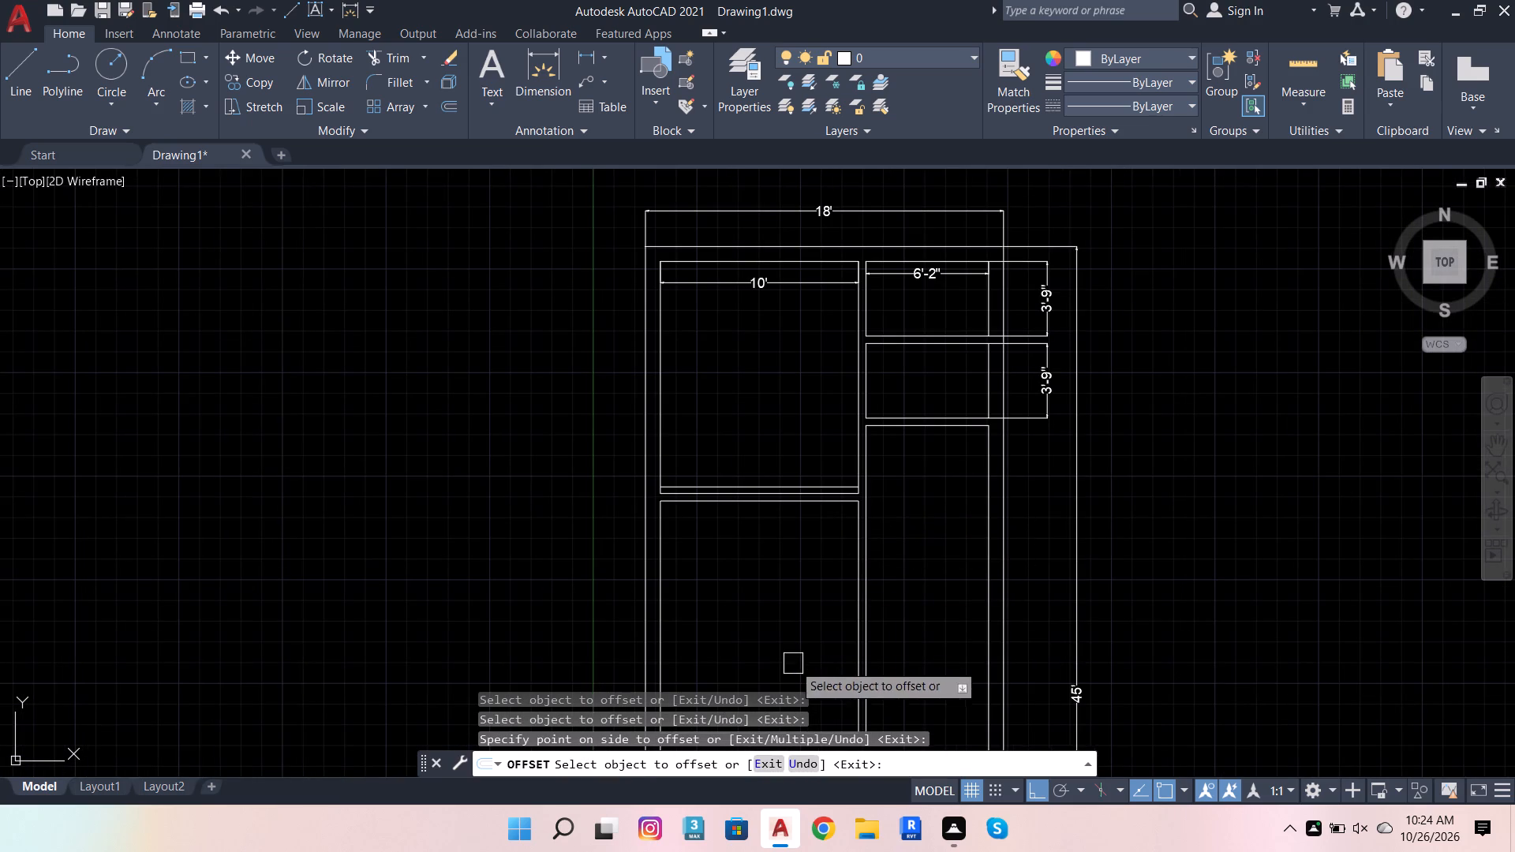
pyautogui.scroll(-4, 907, 622)
pyautogui.scroll(3, 879, 660)
pyautogui.scroll(3, 911, 561)
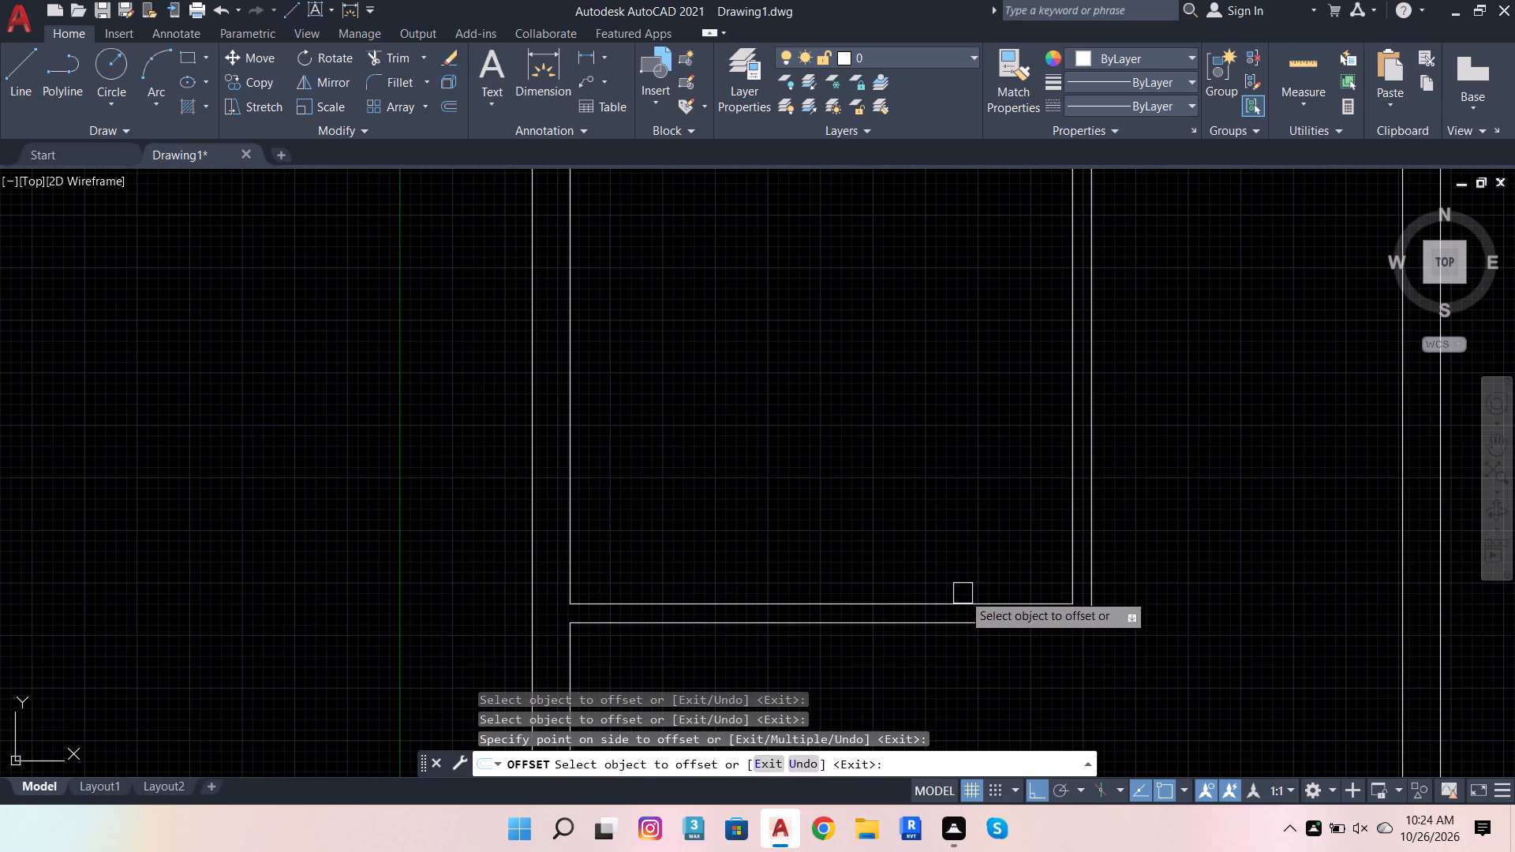
pyautogui.click(967, 599)
pyautogui.click(973, 538)
# Offset the right inner wall line of the second 3'9" deep room in the right column 4" inward.
pyautogui.scroll(-3, 918, 704)
pyautogui.scroll(1, 1129, 342)
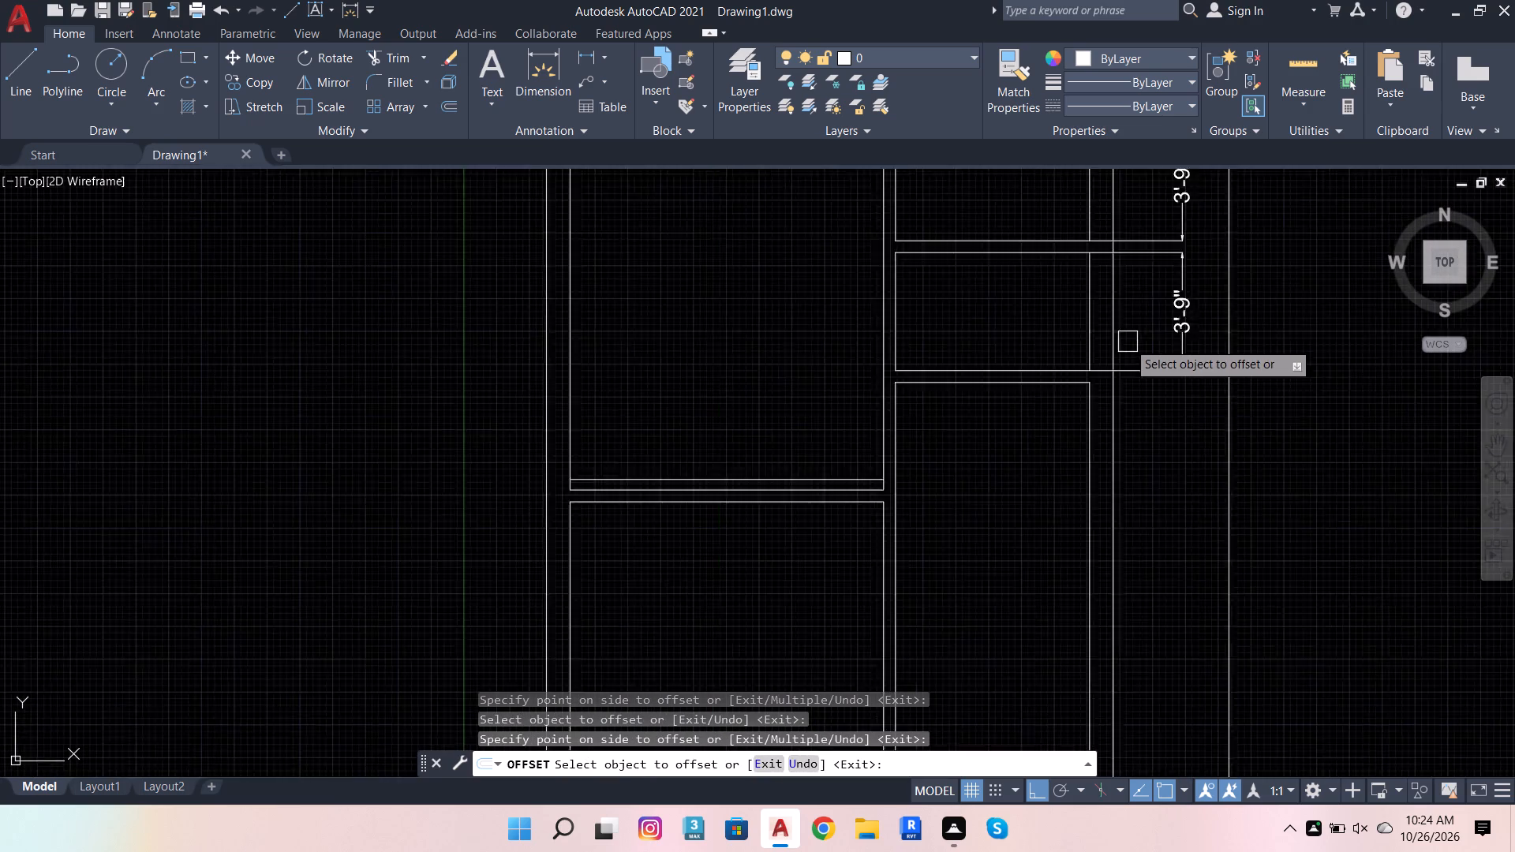
pyautogui.scroll(2, 1127, 342)
pyautogui.click(1042, 349)
pyautogui.click(722, 362)
# Offset the bottom inner wall line of the 6'2" wide top-right room 4" upward.
pyautogui.scroll(-1, 876, 564)
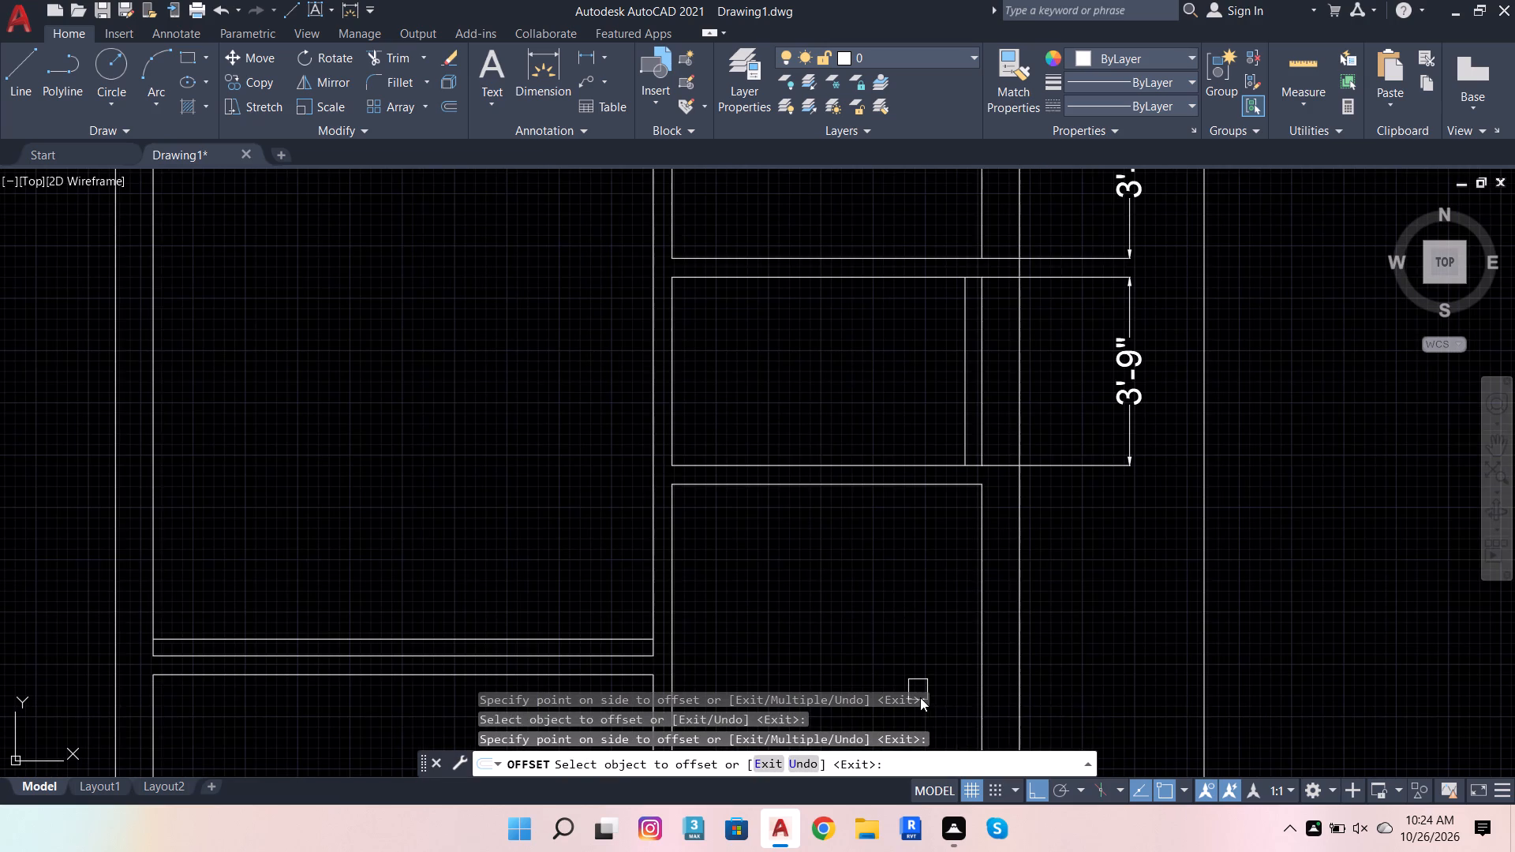
pyautogui.scroll(-3, 869, 330)
pyautogui.scroll(2, 838, 305)
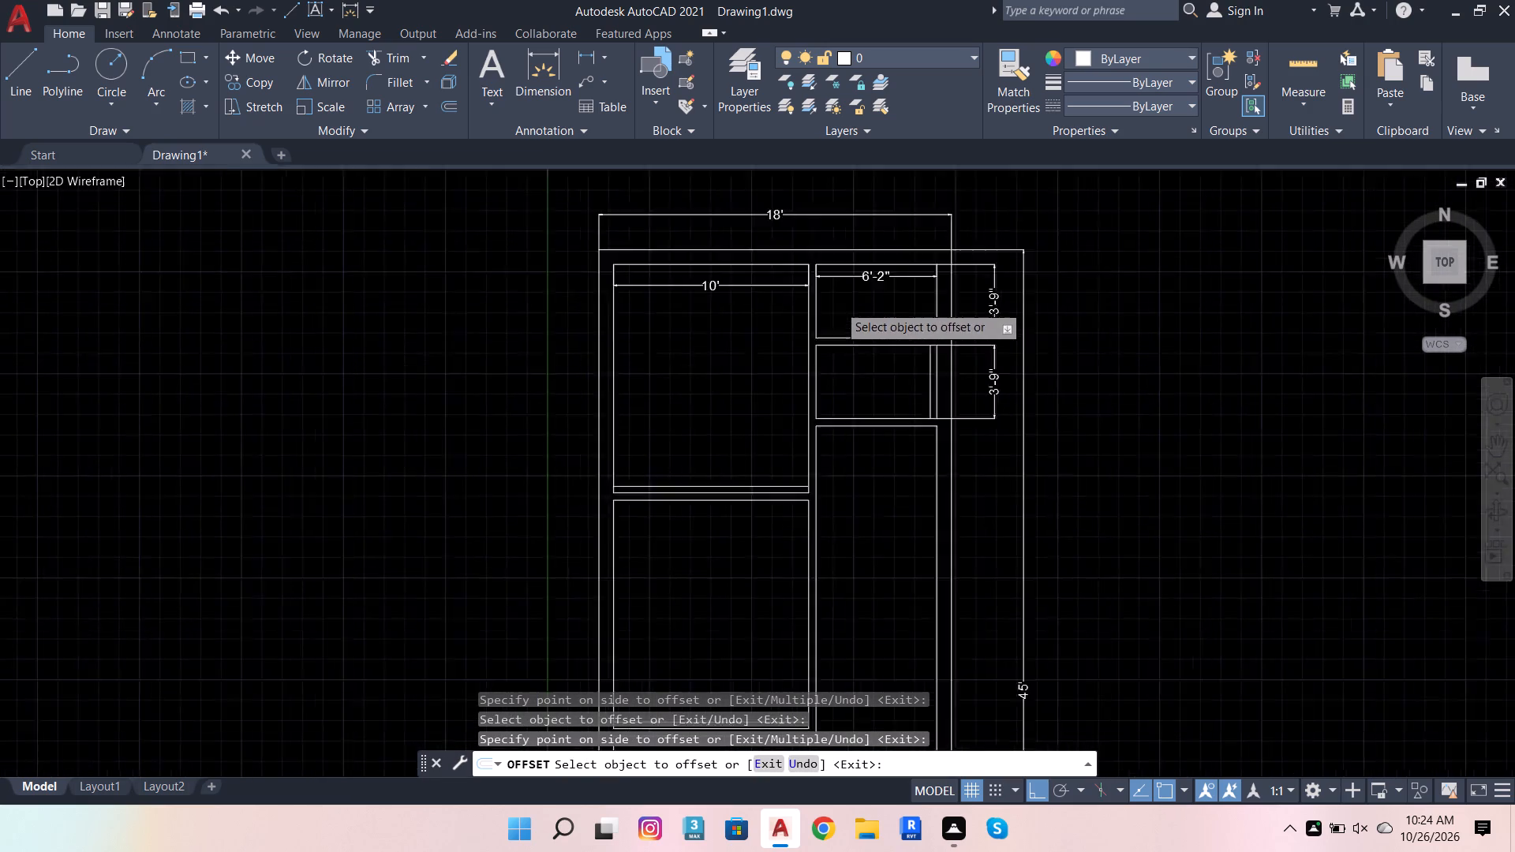
pyautogui.scroll(2, 838, 305)
pyautogui.click(852, 440)
pyautogui.click(836, 357)
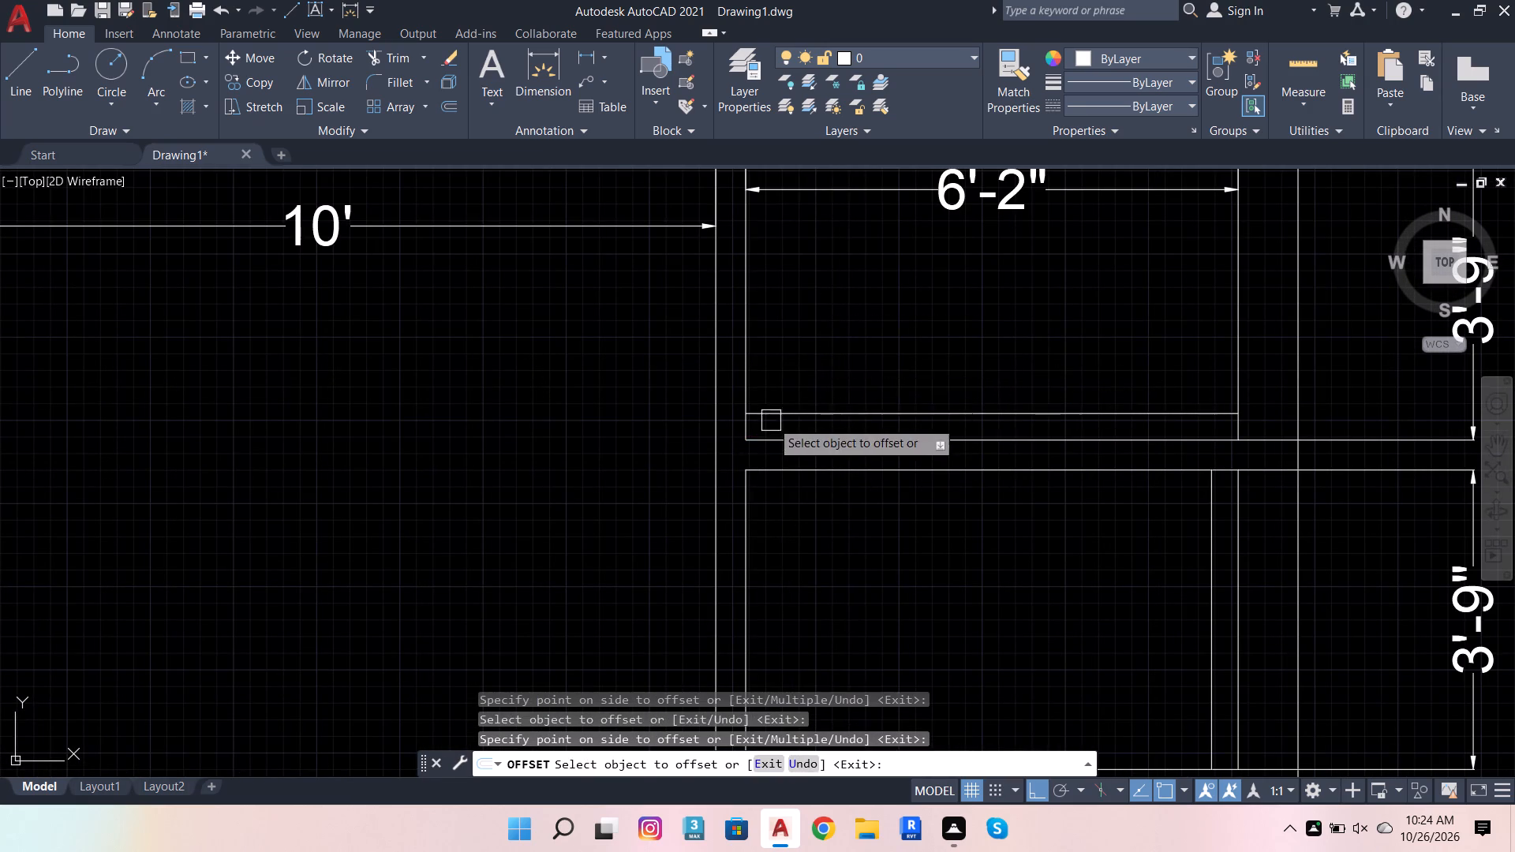
# Offset the 4" offset line in the upper-left room 2'8" upward.
pyautogui.scroll(-3, 764, 454)
pyautogui.click(453, 103)
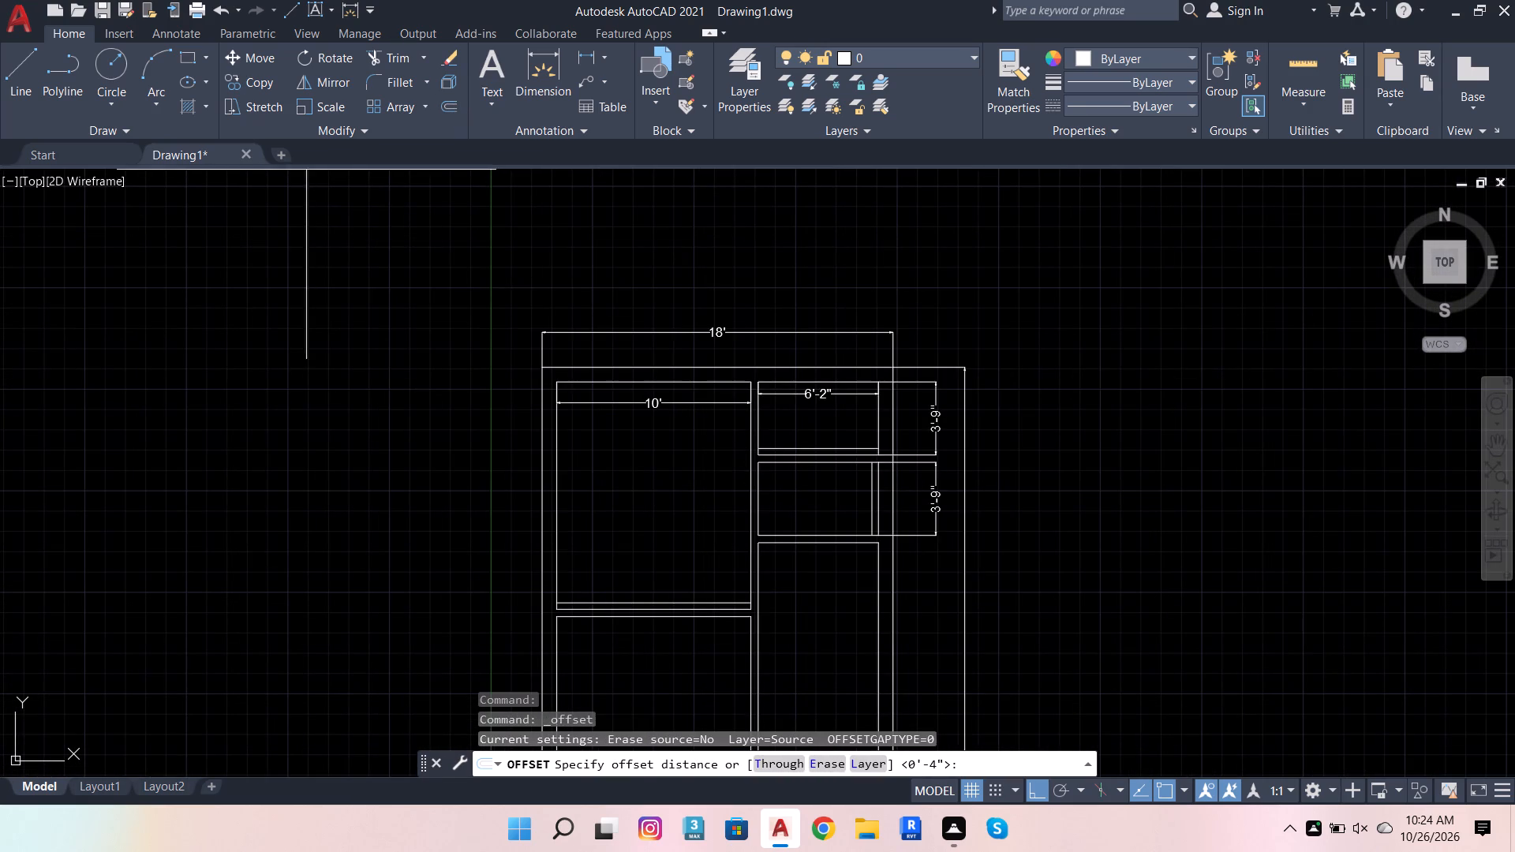
pyautogui.scroll(2, 747, 619)
pyautogui.moveTo(746, 573); pyautogui.dragTo(738, 560)
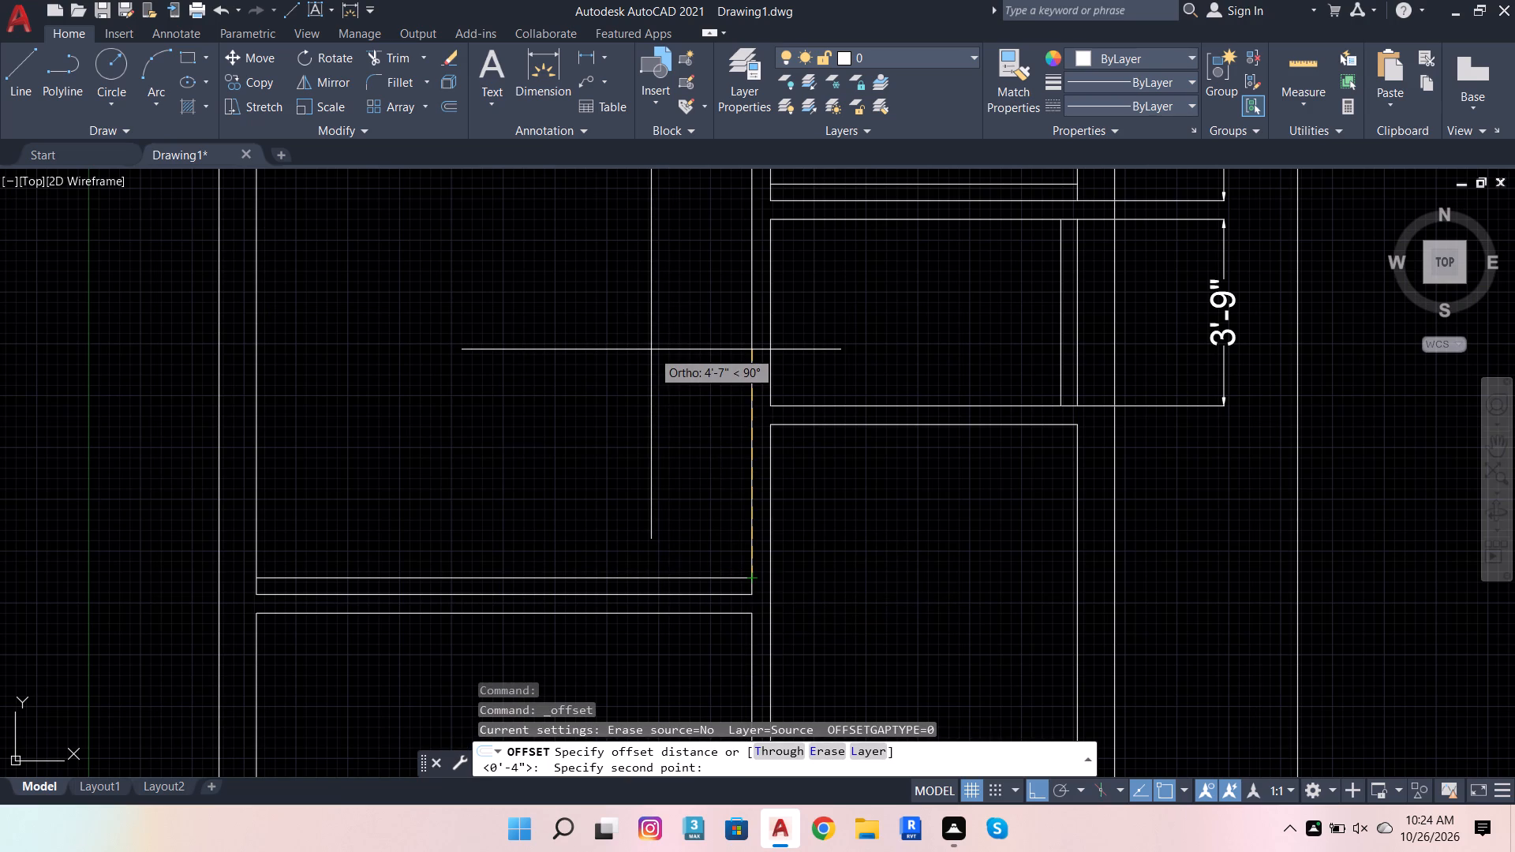
pyautogui.write("2'8")
pyautogui.press('Return')
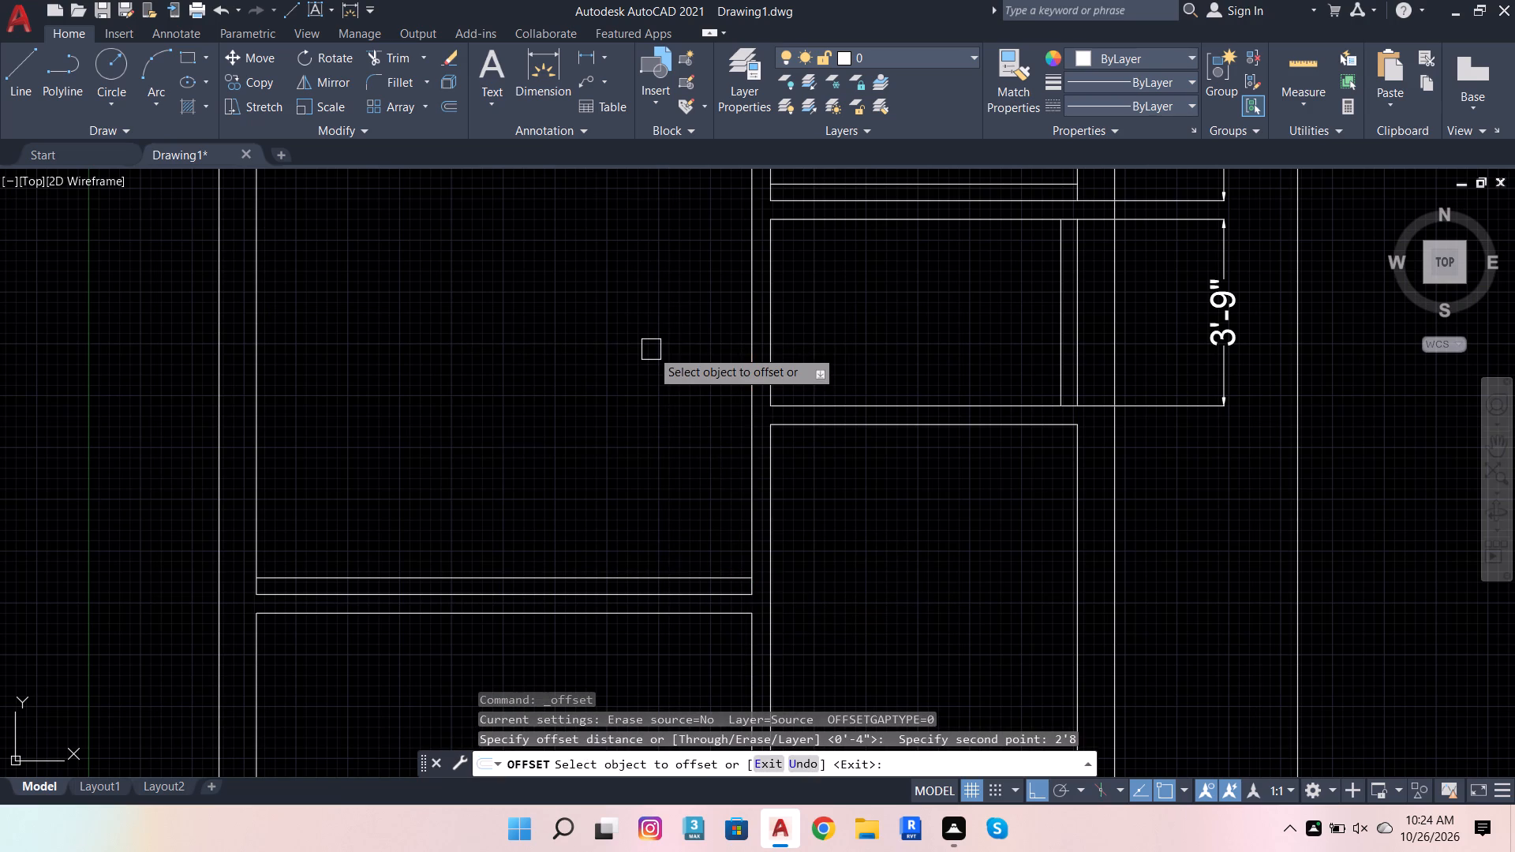
pyautogui.click(690, 574)
pyautogui.click(686, 514)
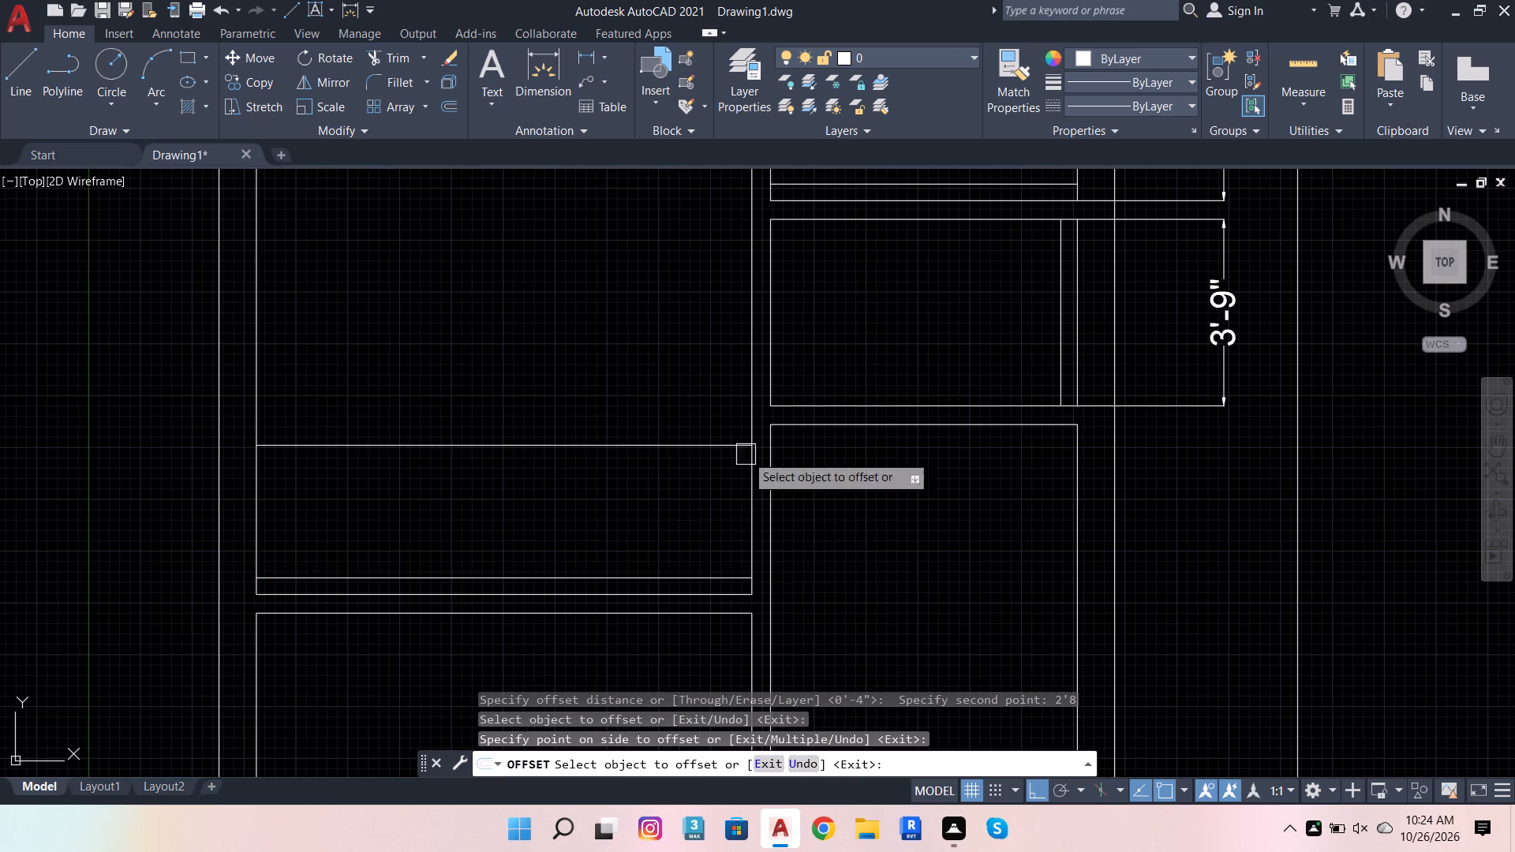
# Offset the 4" offset line in the left column's second room 2'8" upward.
pyautogui.scroll(-3, 782, 432)
pyautogui.scroll(2, 743, 539)
pyautogui.scroll(-3, 772, 649)
pyautogui.scroll(5, 783, 676)
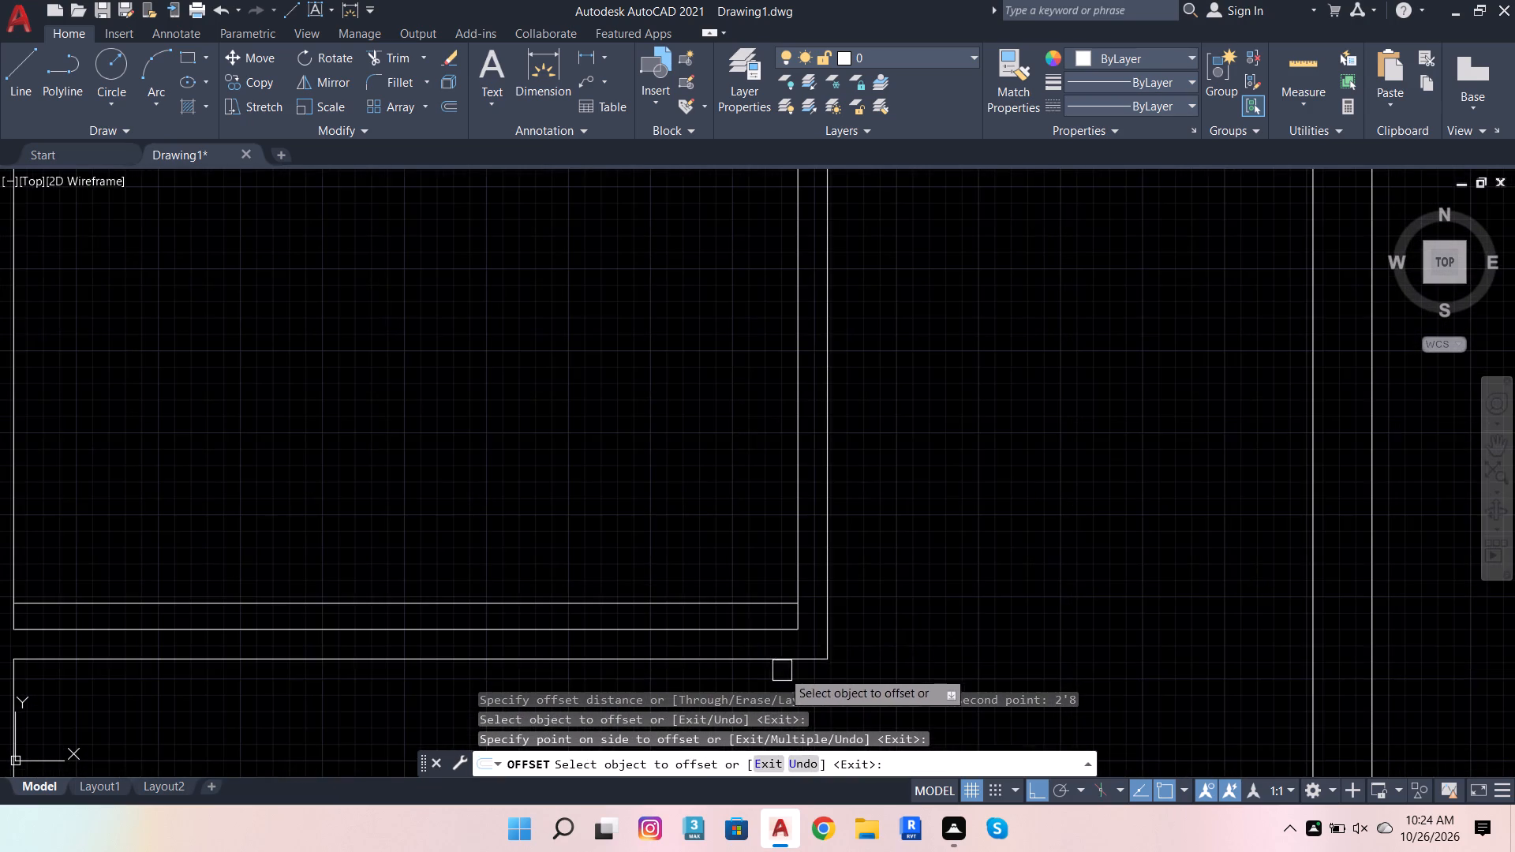
pyautogui.click(746, 607)
pyautogui.click(675, 432)
pyautogui.scroll(-4, 739, 619)
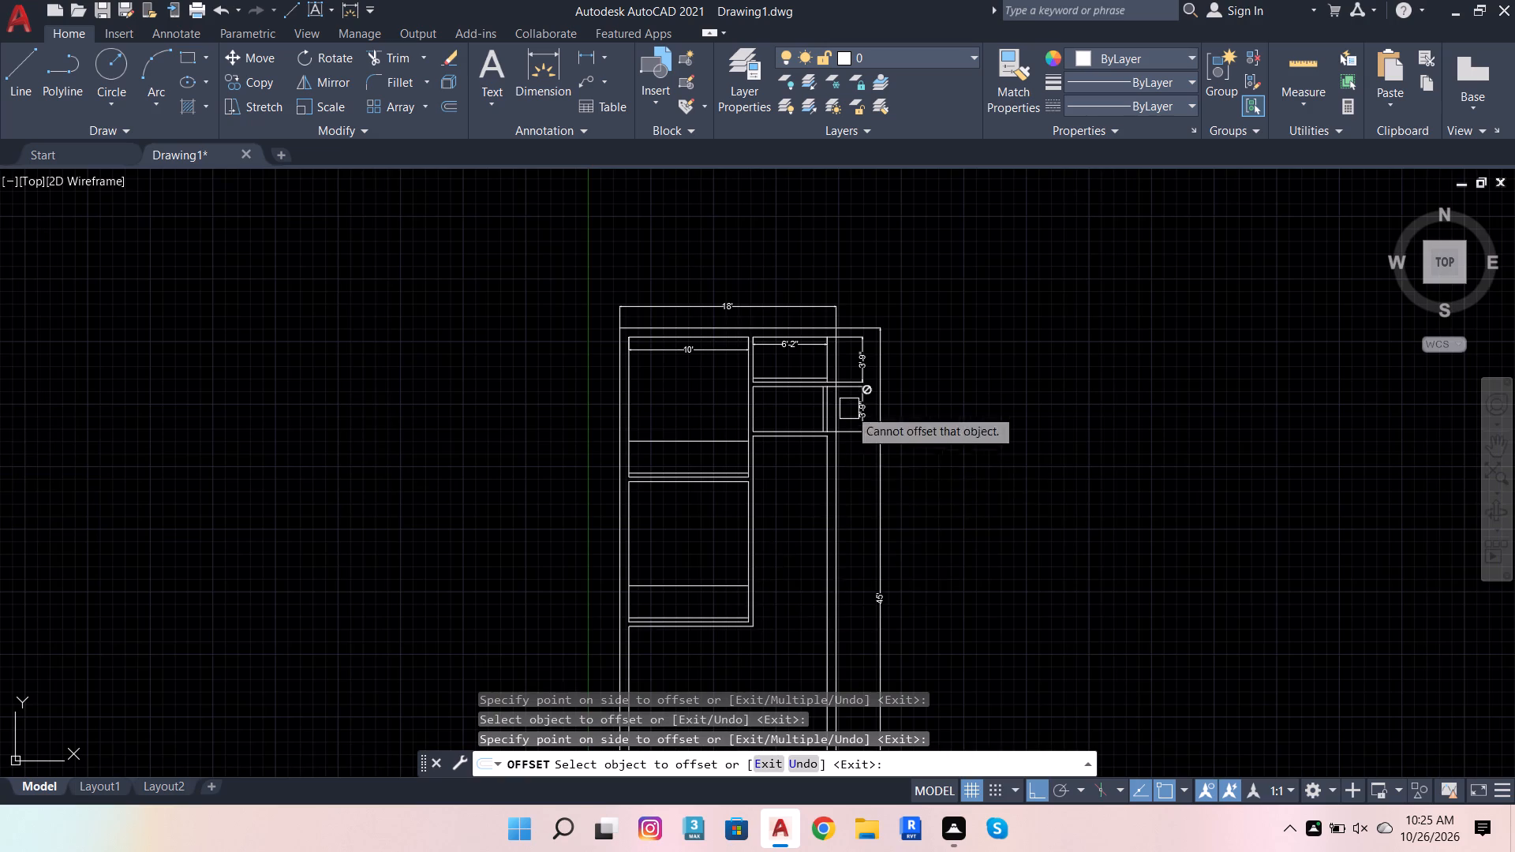
# Offset the 4" offset line in the right column's second 3'9" deep room 2'8" to the left.
pyautogui.scroll(3, 847, 407)
pyautogui.click(746, 461)
pyautogui.click(612, 437)
pyautogui.scroll(-1, 771, 521)
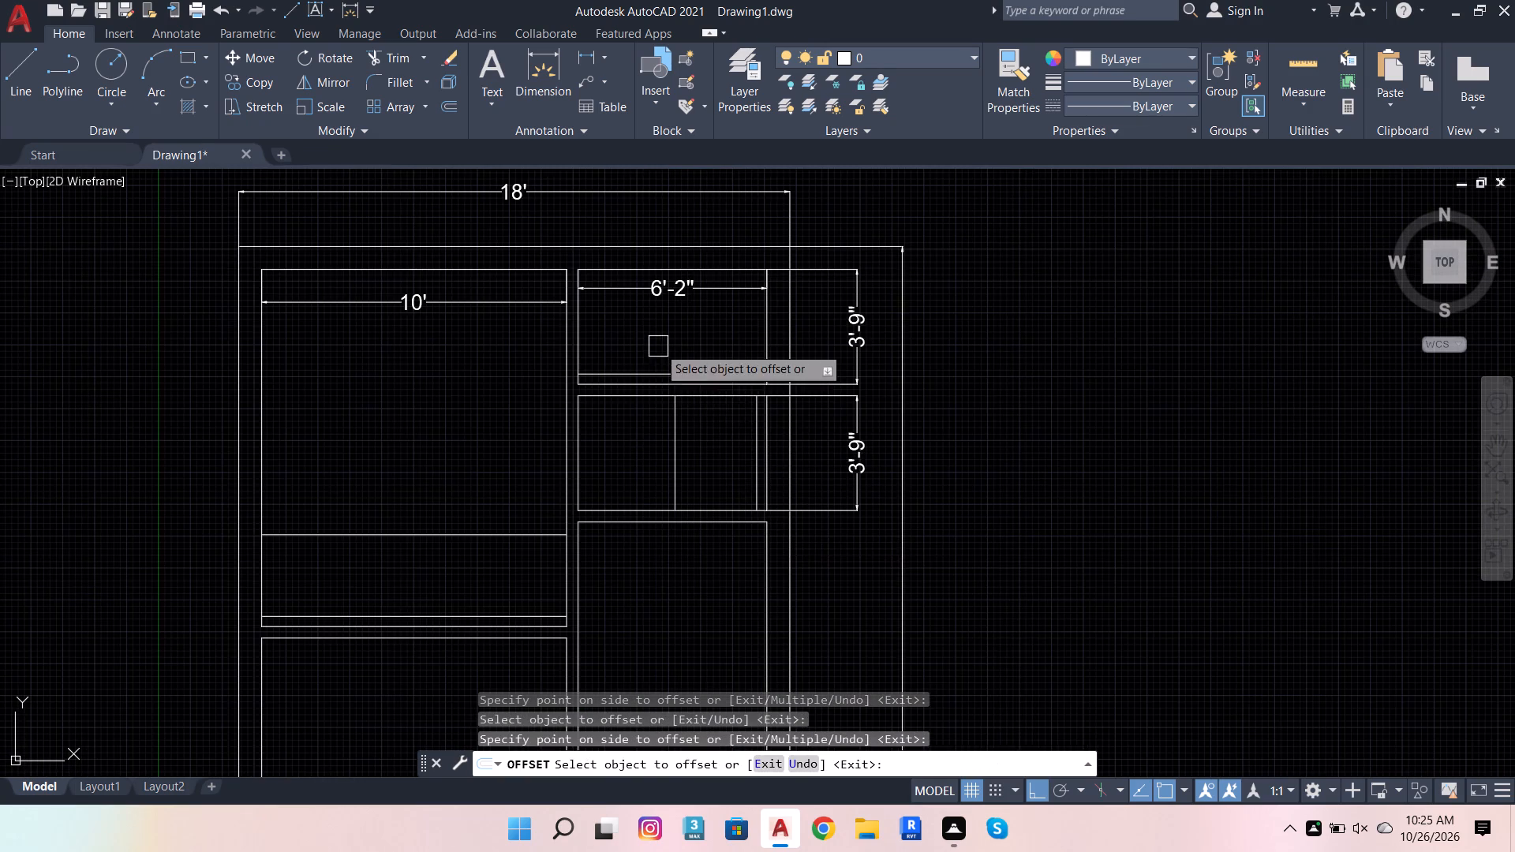
# Offset the 4" offset line in the 6'2" wide top-right room 2'8" upward.
pyautogui.scroll(2, 634, 369)
pyautogui.click(633, 375)
pyautogui.click(627, 309)
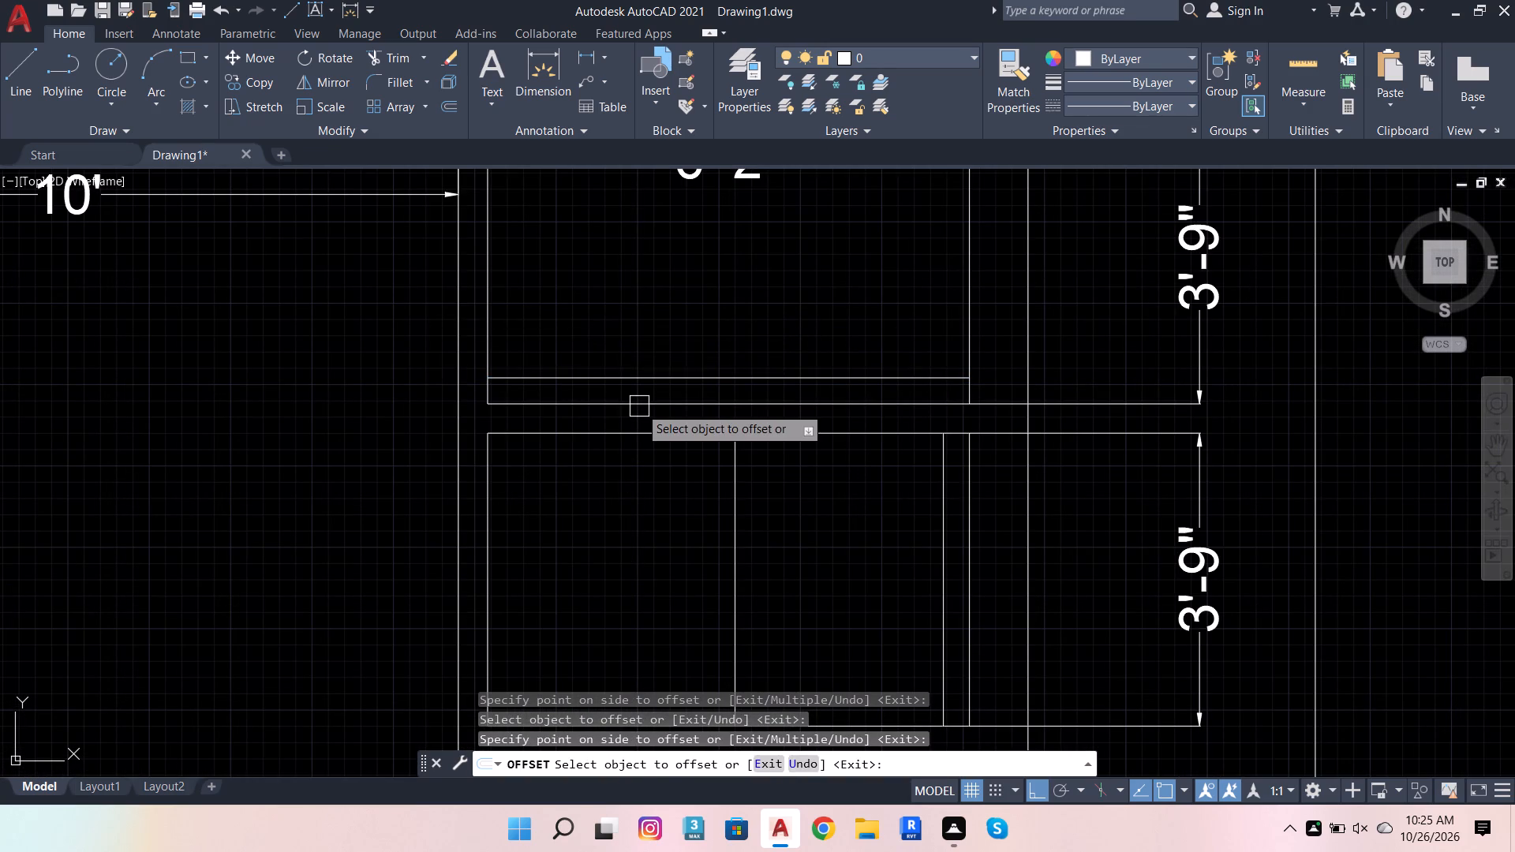
# Extend the top-right room's two opening lines across its left partition, and the two in the room below across its bottom partition.
pyautogui.scroll(-1, 643, 402)
pyautogui.scroll(1, 635, 383)
pyautogui.scroll(-2, 635, 405)
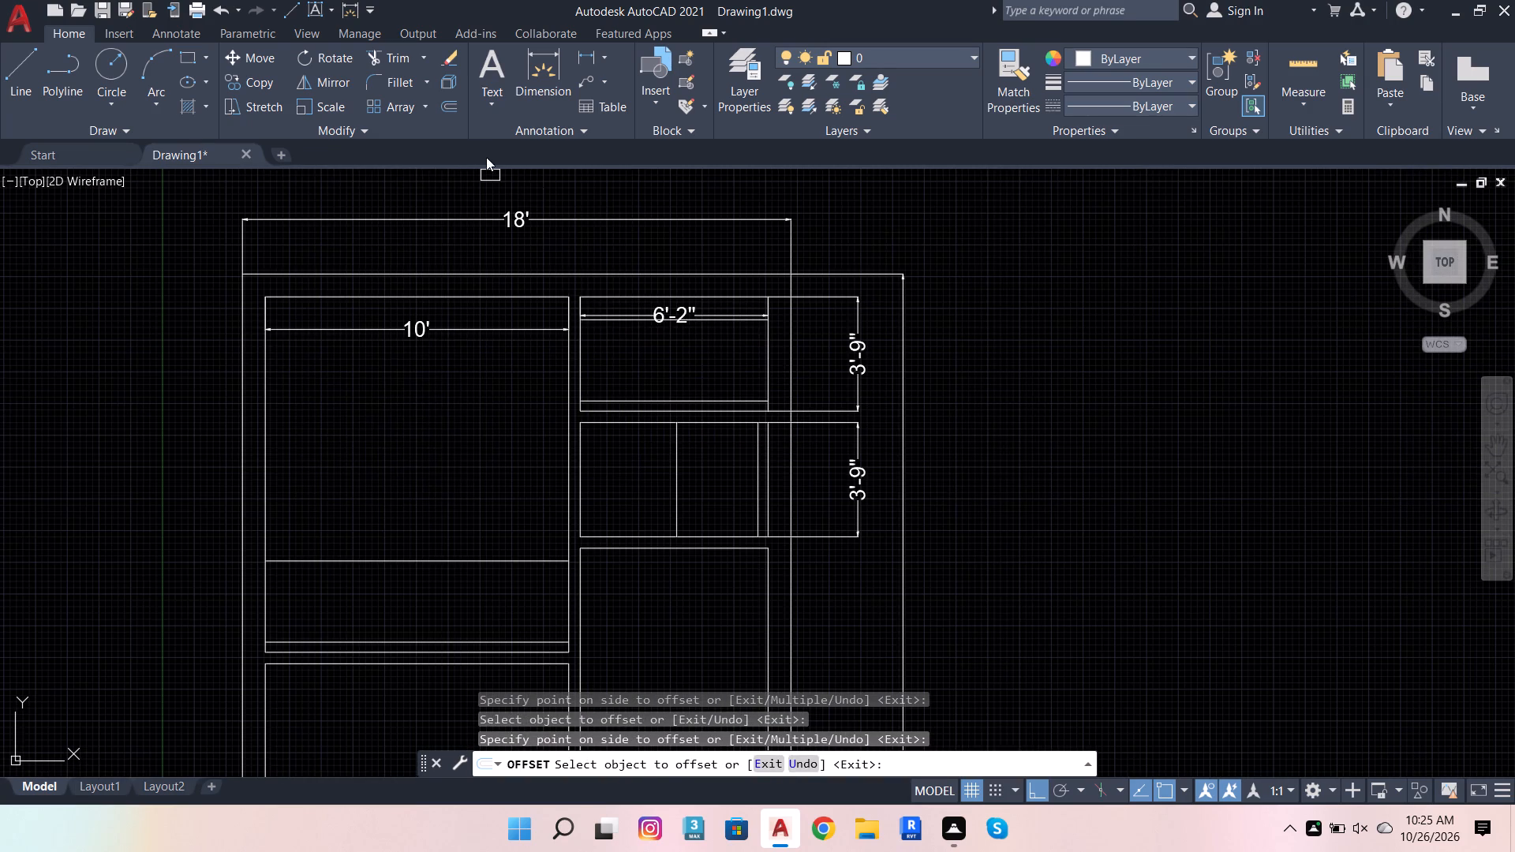
pyautogui.click(374, 50)
pyautogui.scroll(1, 627, 303)
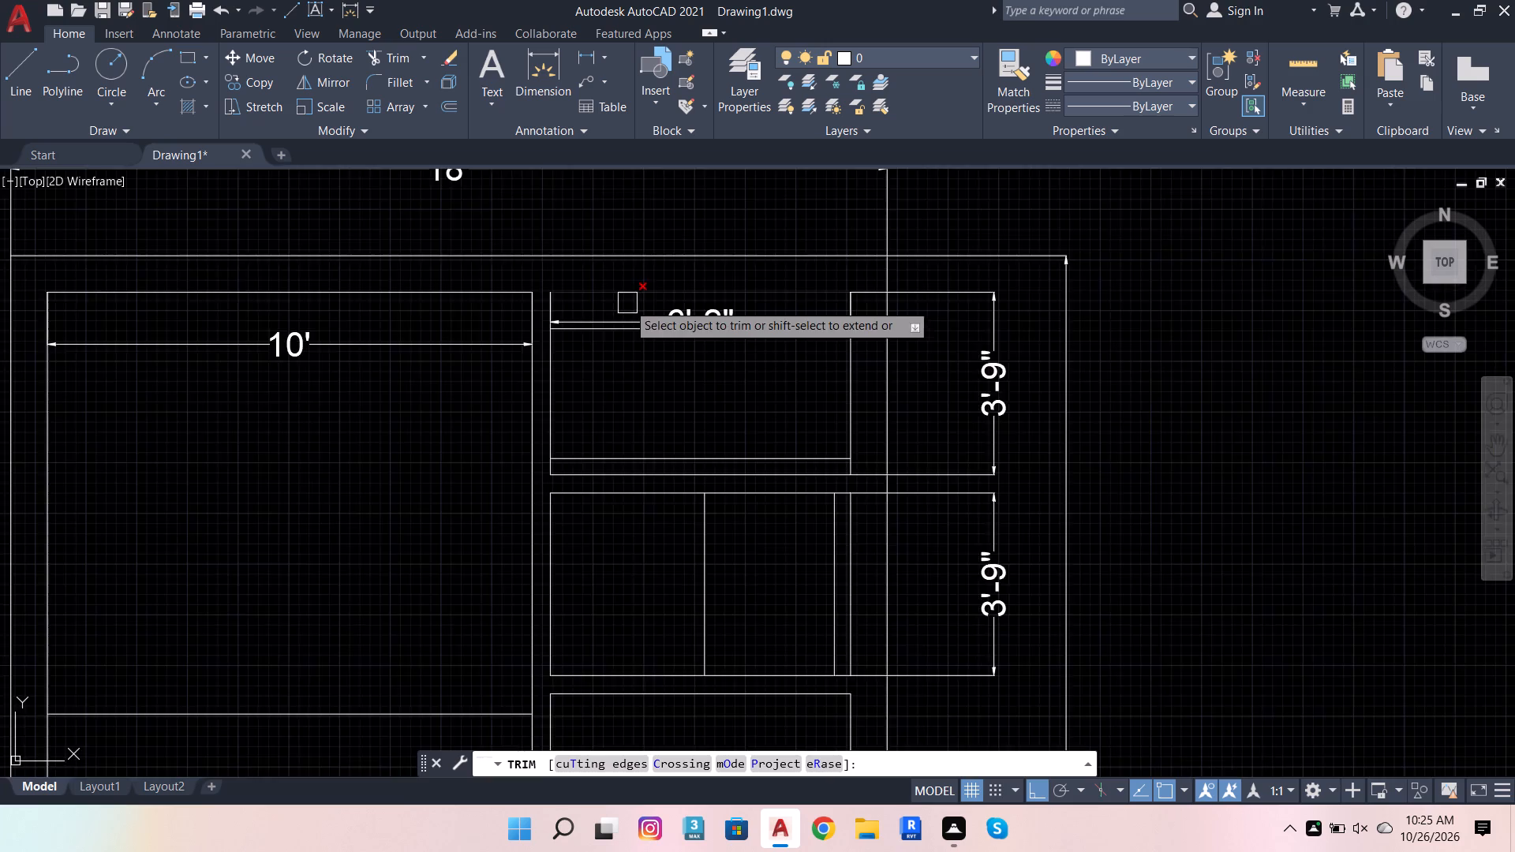
pyautogui.scroll(3, 627, 303)
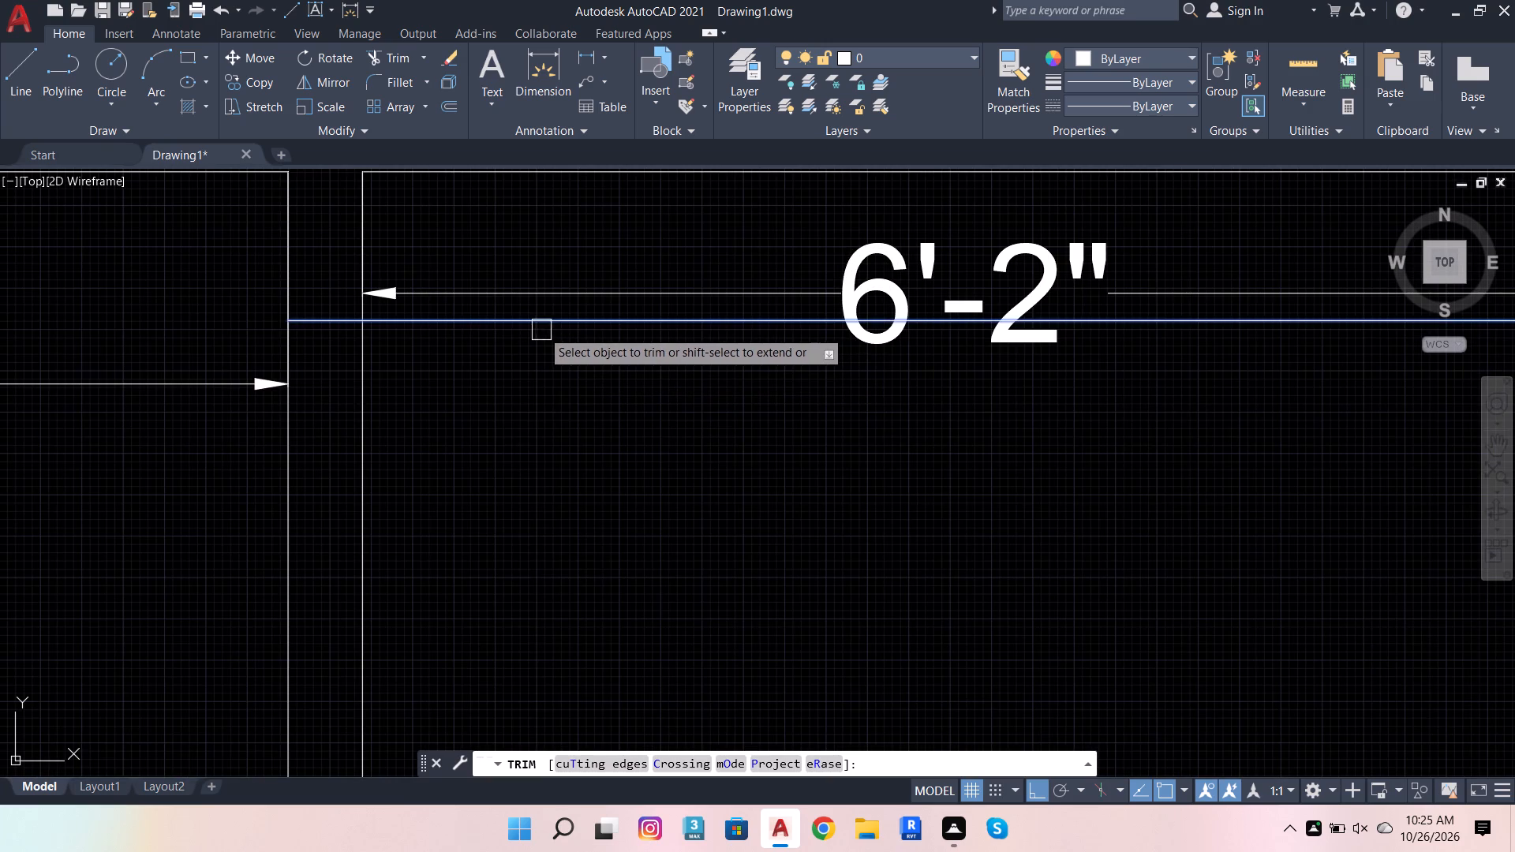
pyautogui.keyDown('shift'); pyautogui.click(521, 319); pyautogui.keyUp('shift')
pyautogui.keyDown('shift'); pyautogui.scroll(-5, 613, 385); pyautogui.keyUp('shift')
pyautogui.keyDown('shift'); pyautogui.scroll(2, 602, 460); pyautogui.keyUp('shift')
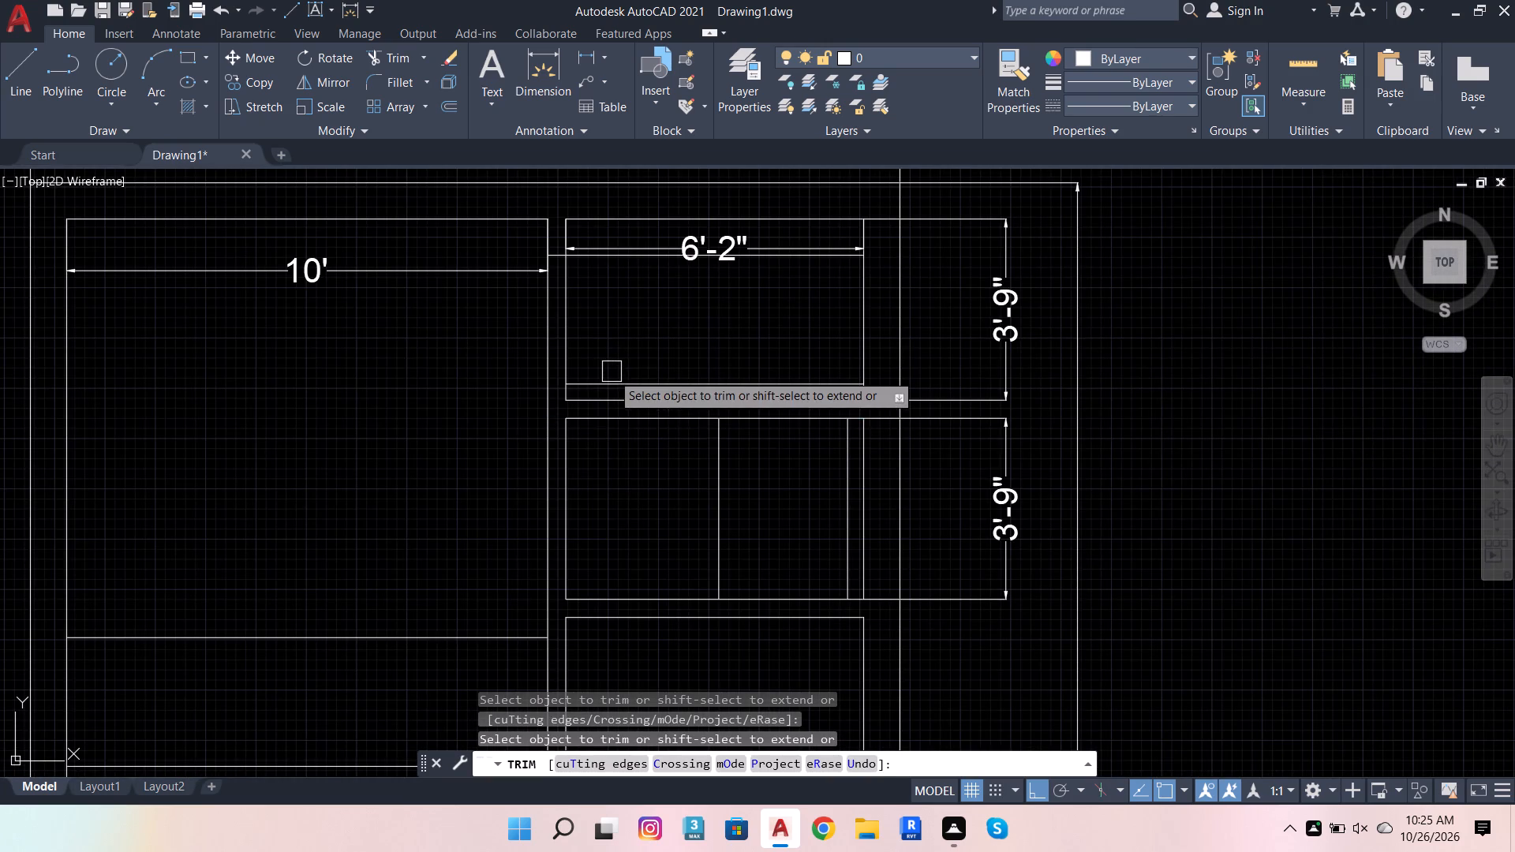
pyautogui.keyDown('shift'); pyautogui.click(612, 375); pyautogui.keyUp('shift')
pyautogui.keyDown('shift'); pyautogui.click(726, 533); pyautogui.keyUp('shift')
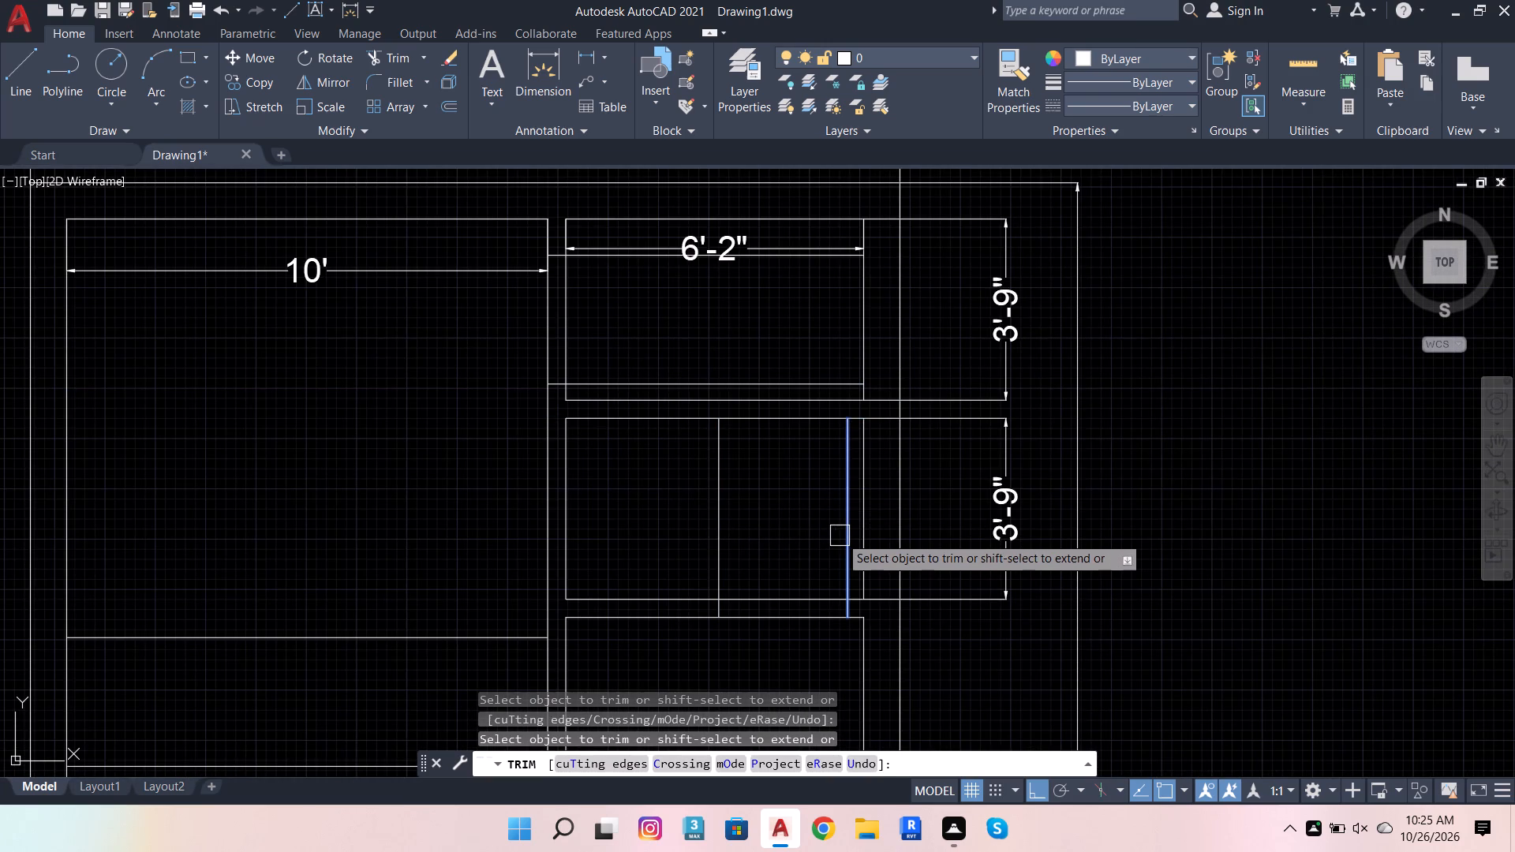
pyautogui.keyDown('shift'); pyautogui.click(840, 536); pyautogui.keyUp('shift')
# Trim away the opening lines inside the two right-column rooms, leaving only the short segments within the partitions.
pyautogui.click(840, 543)
pyautogui.click(722, 531)
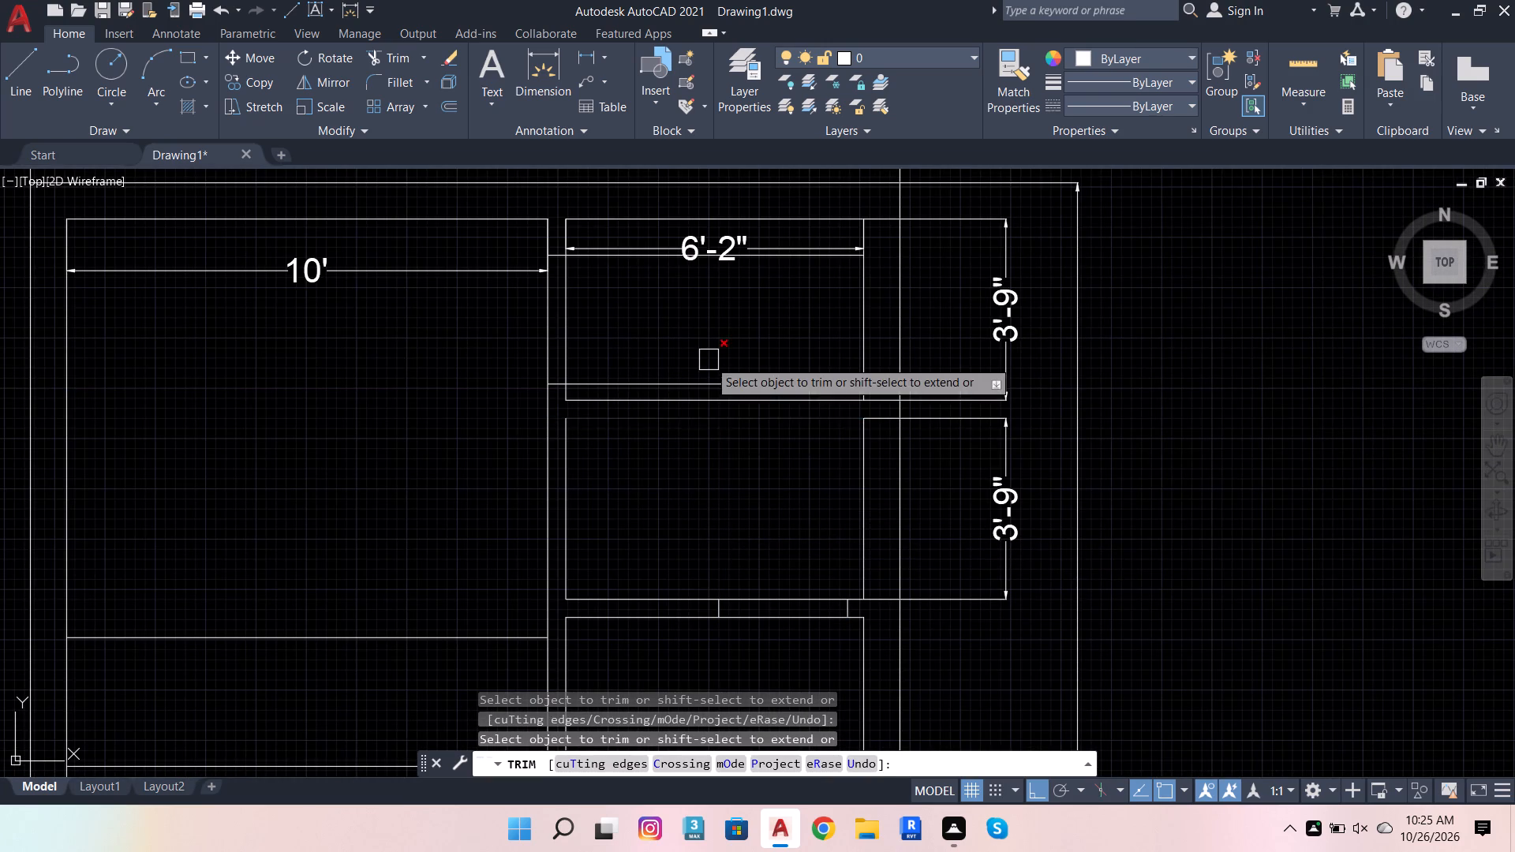
pyautogui.click(698, 374)
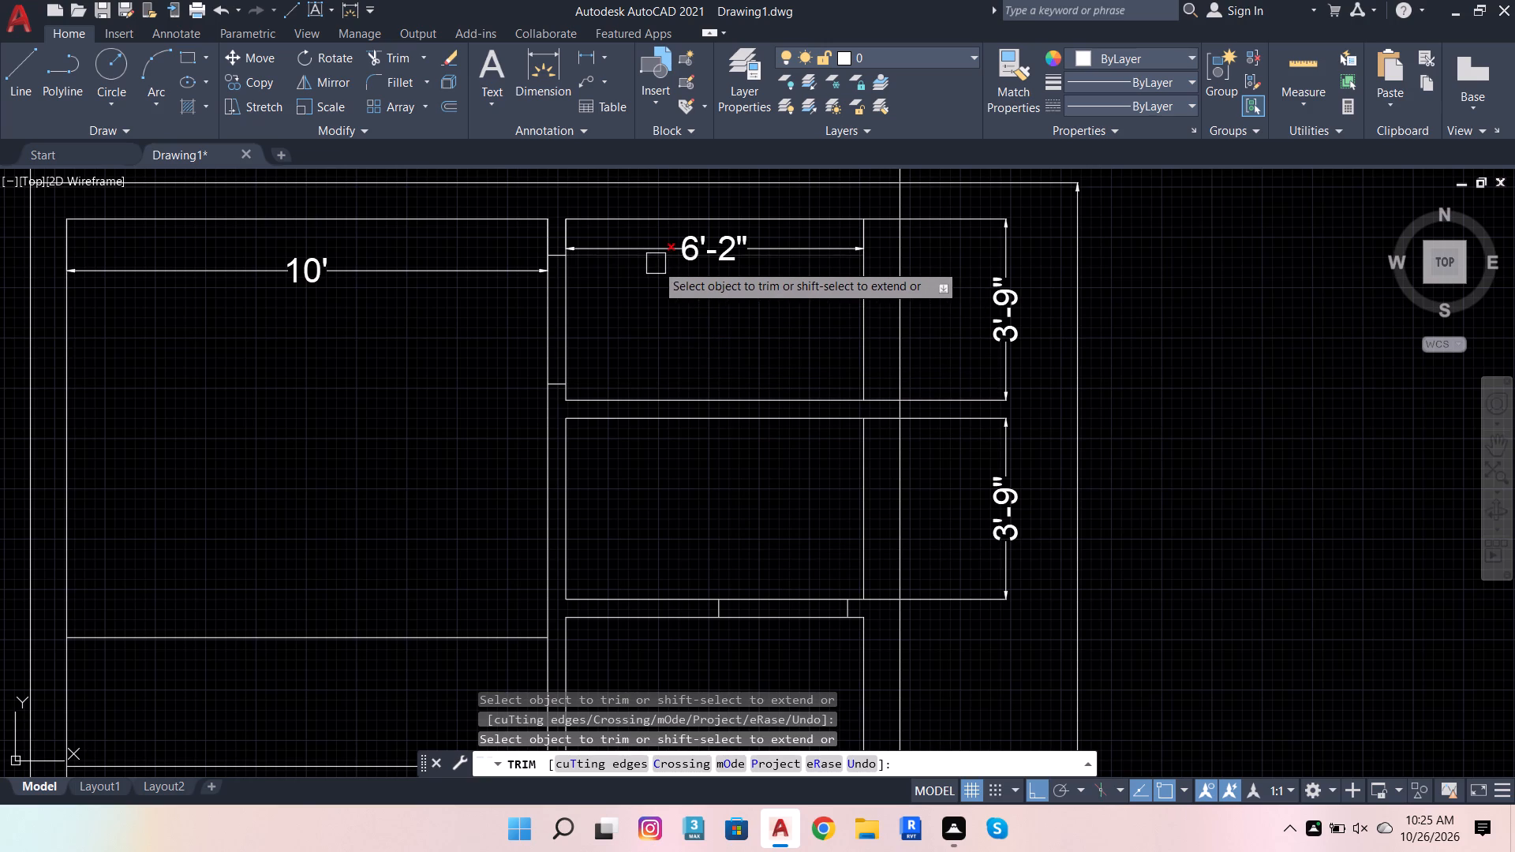
pyautogui.click(656, 263)
# Extend the upper-left room's two opening lines across its right partition and trim their portions inside the room.
pyautogui.scroll(-4, 698, 347)
pyautogui.scroll(3, 666, 458)
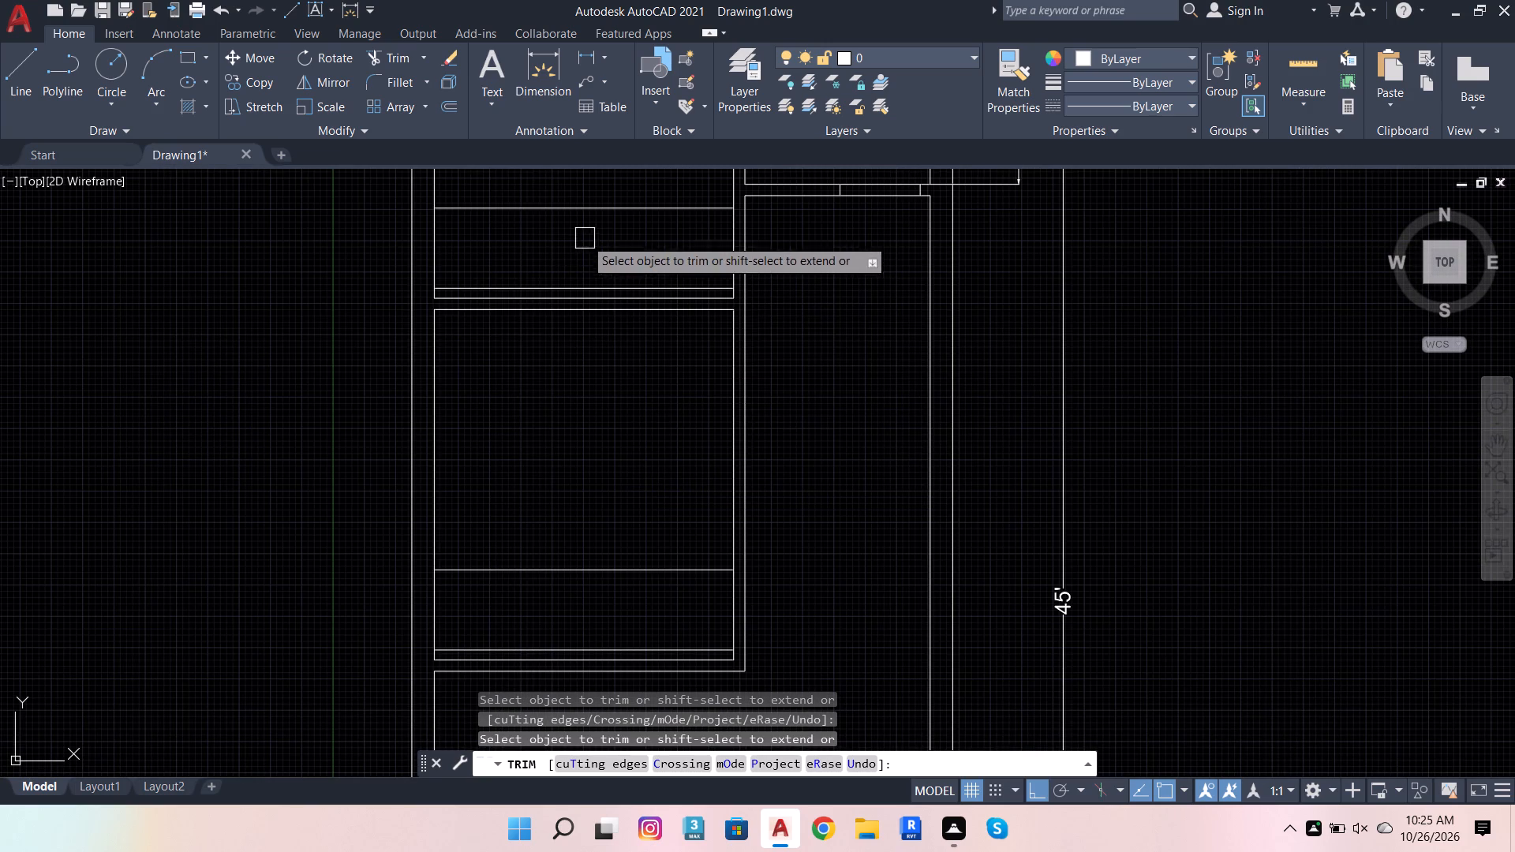
pyautogui.keyDown('shift'); pyautogui.click(640, 215); pyautogui.keyUp('shift')
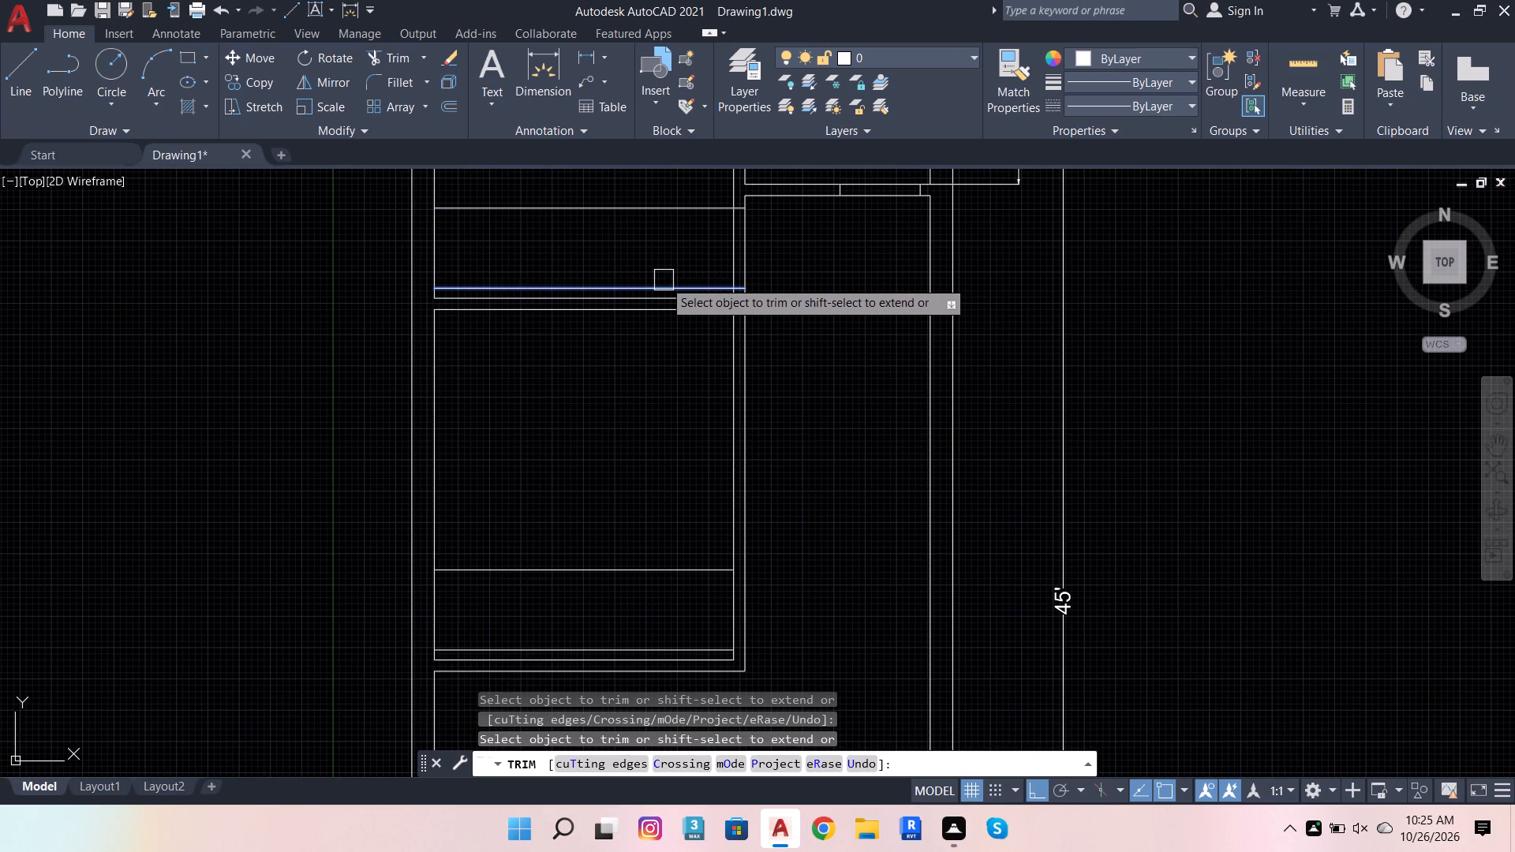
pyautogui.keyDown('shift'); pyautogui.click(664, 280); pyautogui.keyUp('shift')
pyautogui.click(664, 283)
pyautogui.click(683, 214)
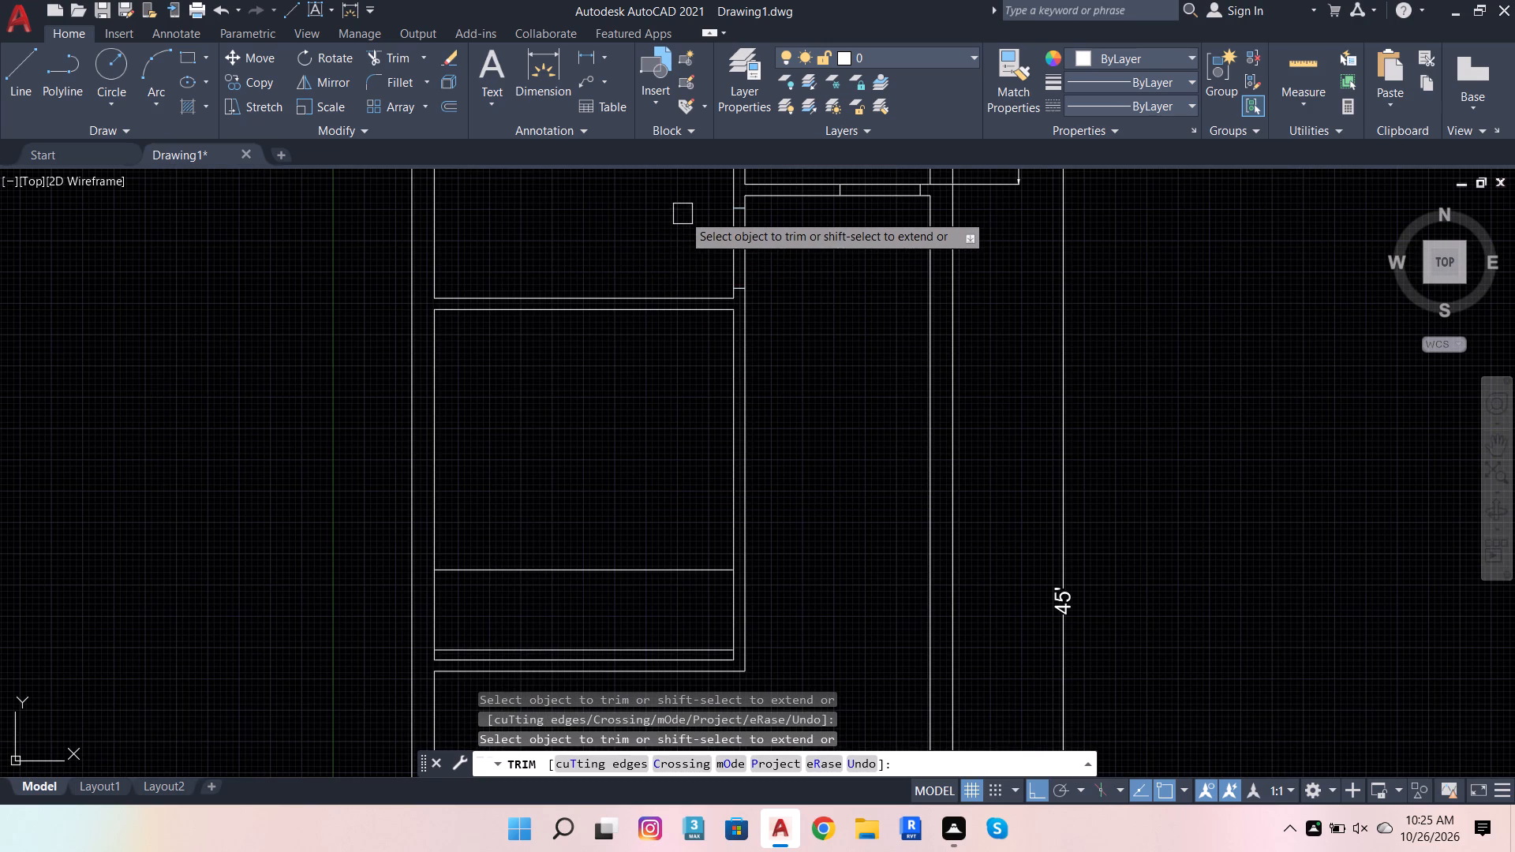
# Extend the opening lines in the left column's second room across its right partition and trim their portions inside the room.
pyautogui.scroll(-3, 762, 530)
pyautogui.scroll(4, 735, 566)
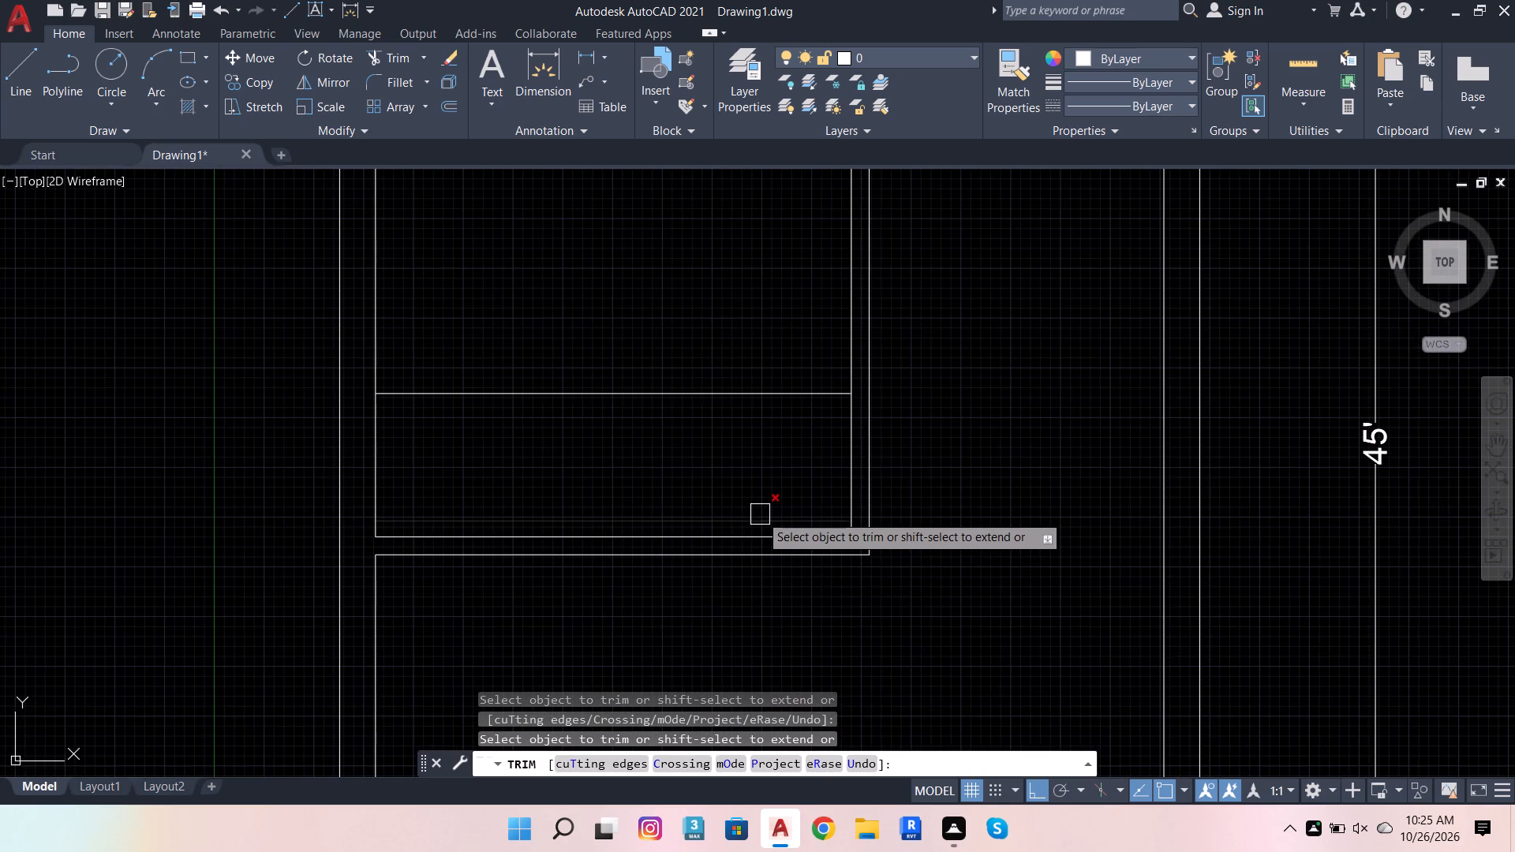
pyautogui.keyDown('shift'); pyautogui.click(767, 515); pyautogui.keyUp('shift')
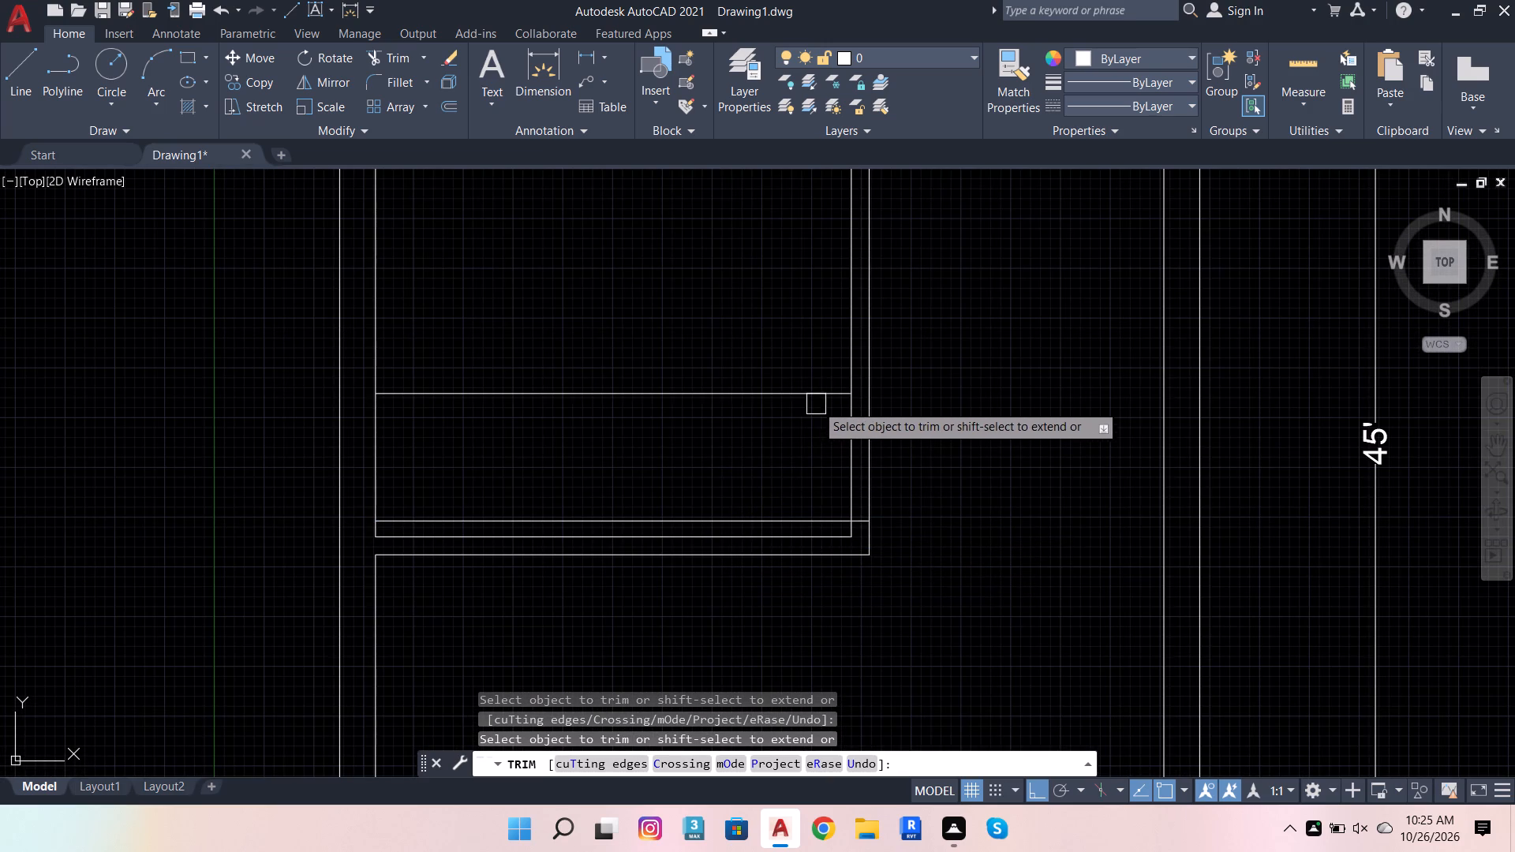
pyautogui.keyDown('shift'); pyautogui.click(819, 398); pyautogui.keyUp('shift')
pyautogui.click(816, 383)
pyautogui.click(806, 524)
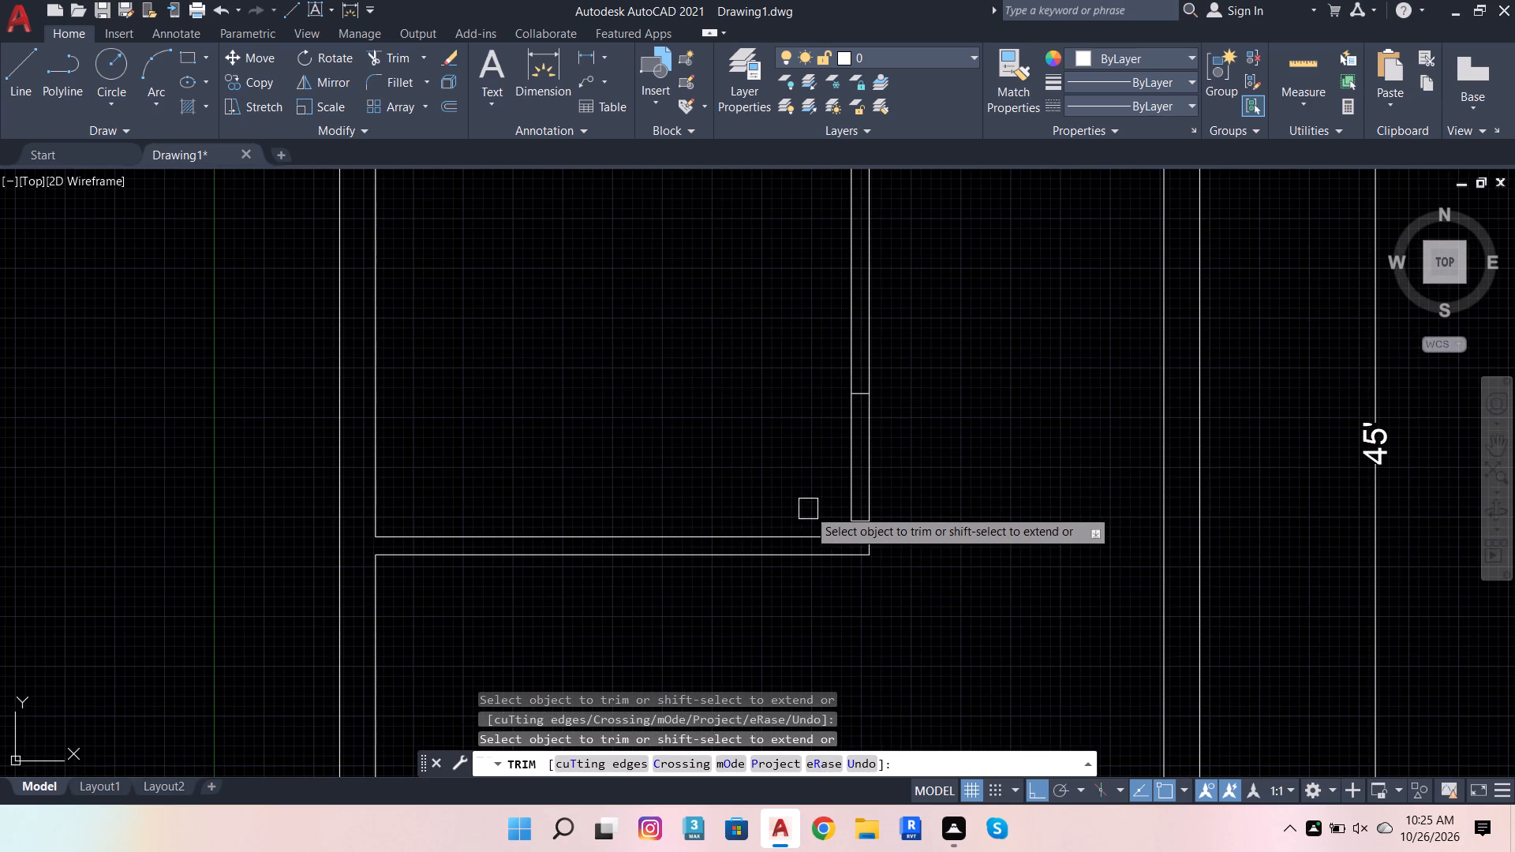
# Fence-trim the right partition of the left column's second room between its two opening lines.
pyautogui.click(806, 460)
pyautogui.click(926, 453)
# Fence-trim the upper-left room's right partition between its two lower opening lines.
pyautogui.scroll(-4, 922, 630)
pyautogui.scroll(4, 922, 482)
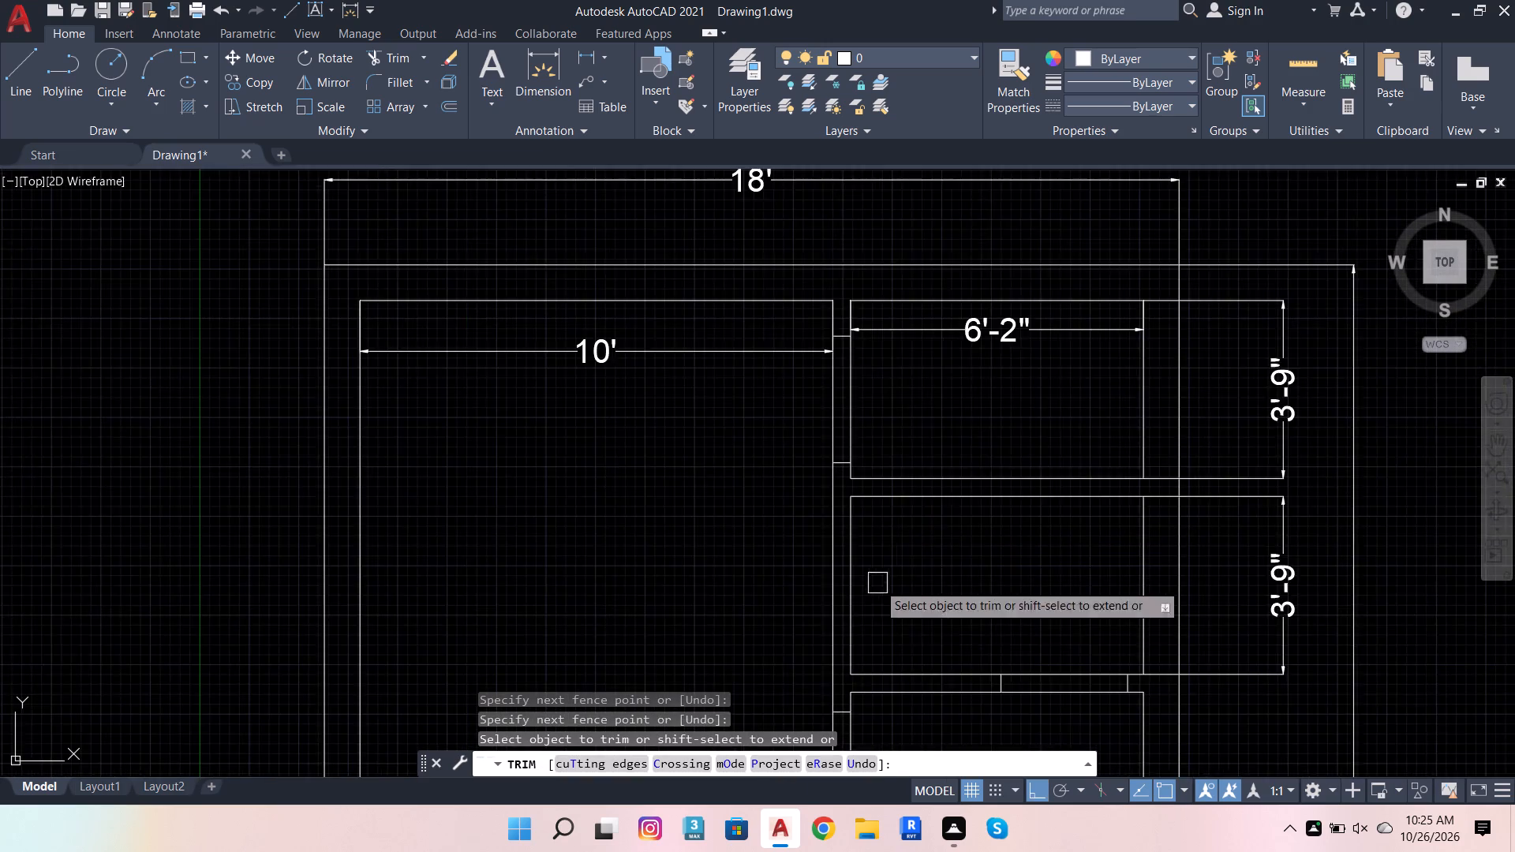
pyautogui.scroll(-4, 866, 618)
pyautogui.scroll(5, 851, 671)
pyautogui.click(850, 369)
pyautogui.click(1041, 368)
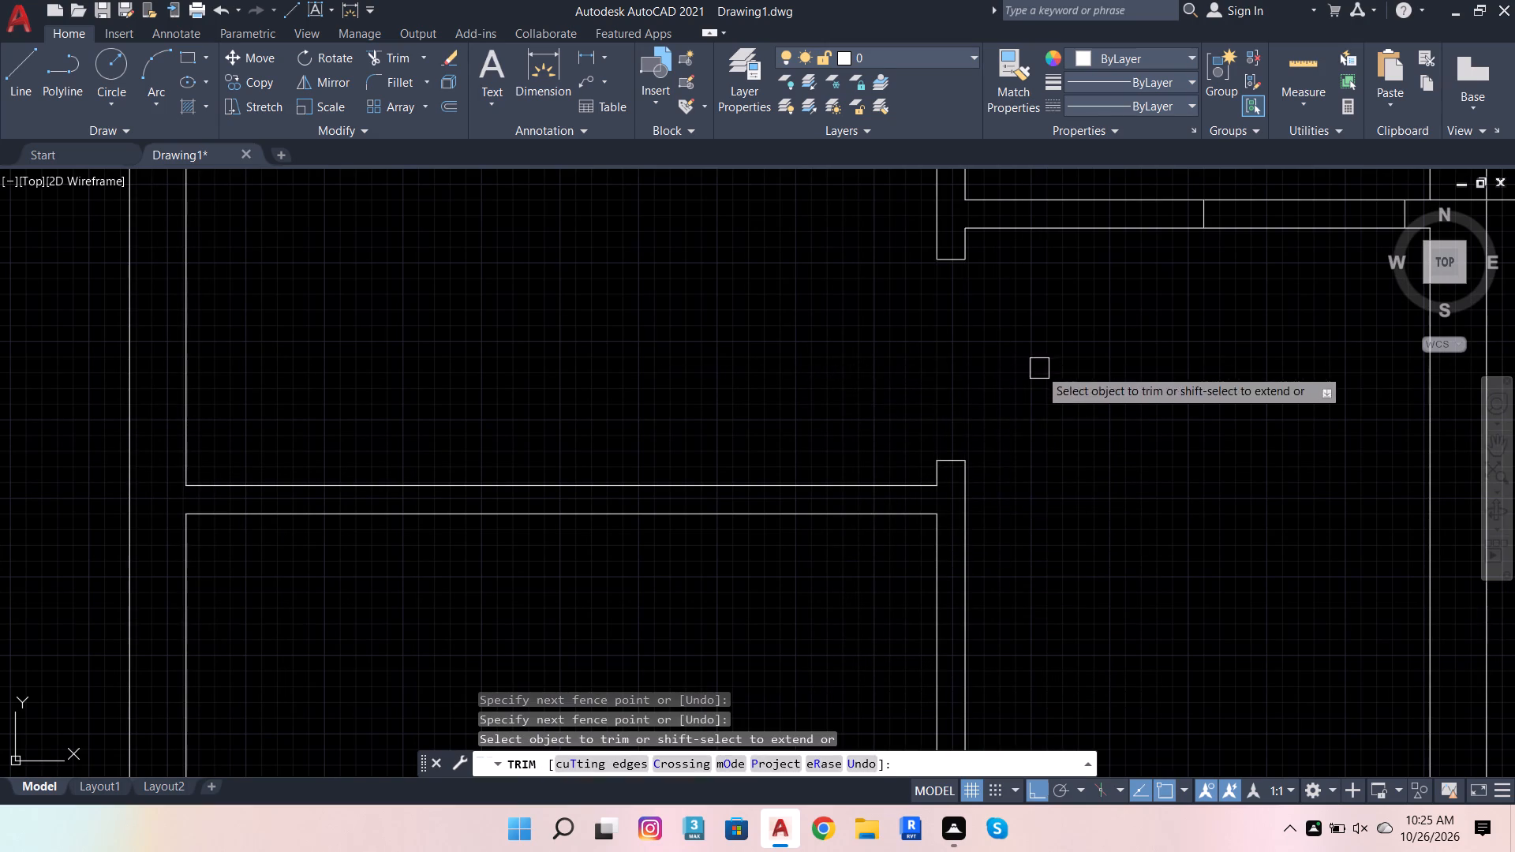
# Fence-trim the bottom partition of the right column's second 3'9" deep room between its two opening lines.
pyautogui.scroll(-3, 698, 454)
pyautogui.scroll(3, 877, 406)
pyautogui.click(785, 294)
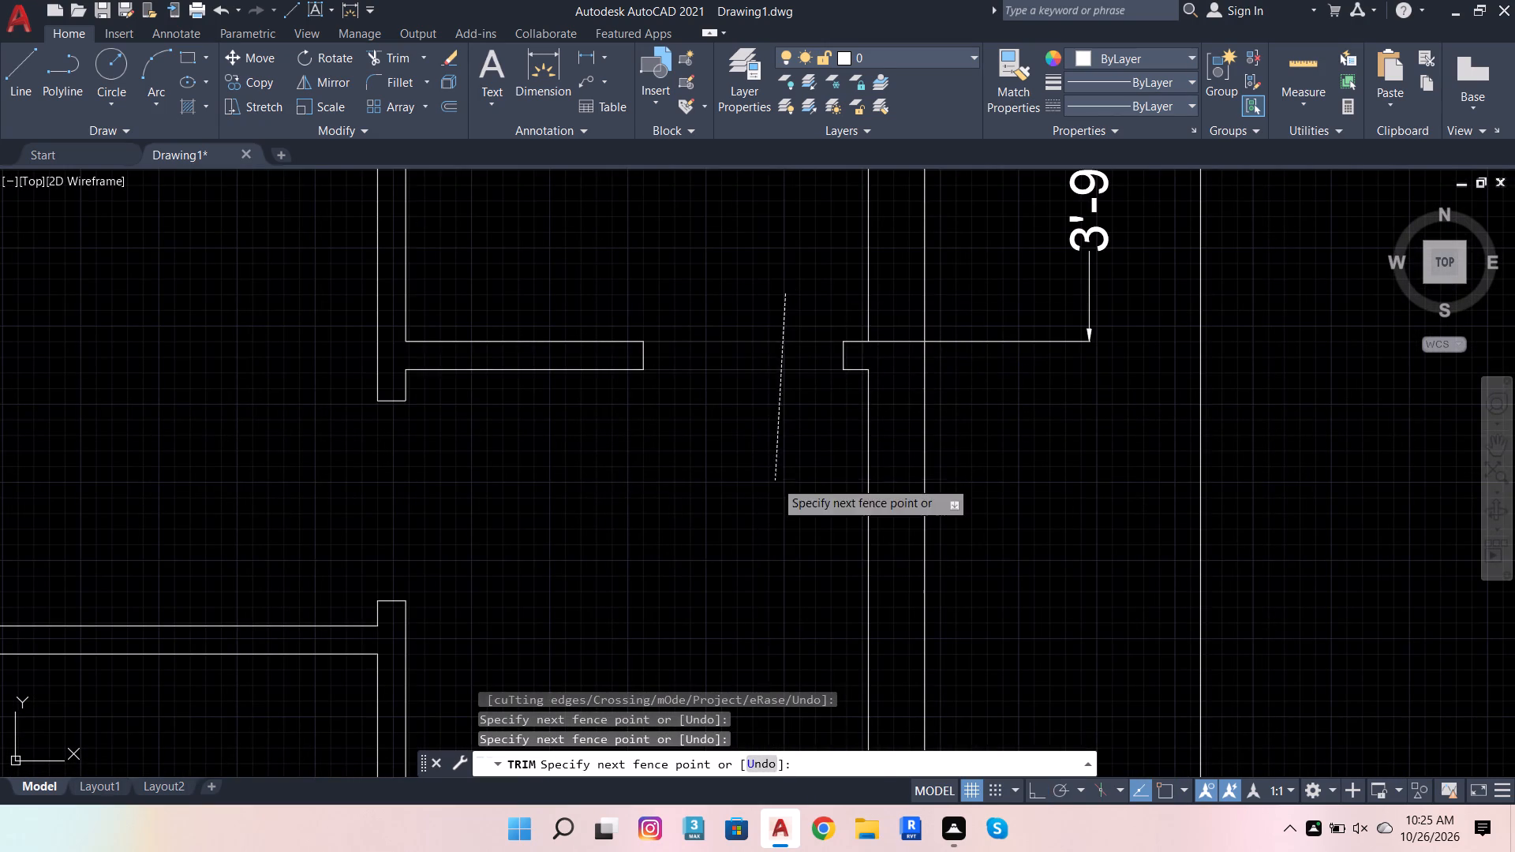
pyautogui.click(775, 480)
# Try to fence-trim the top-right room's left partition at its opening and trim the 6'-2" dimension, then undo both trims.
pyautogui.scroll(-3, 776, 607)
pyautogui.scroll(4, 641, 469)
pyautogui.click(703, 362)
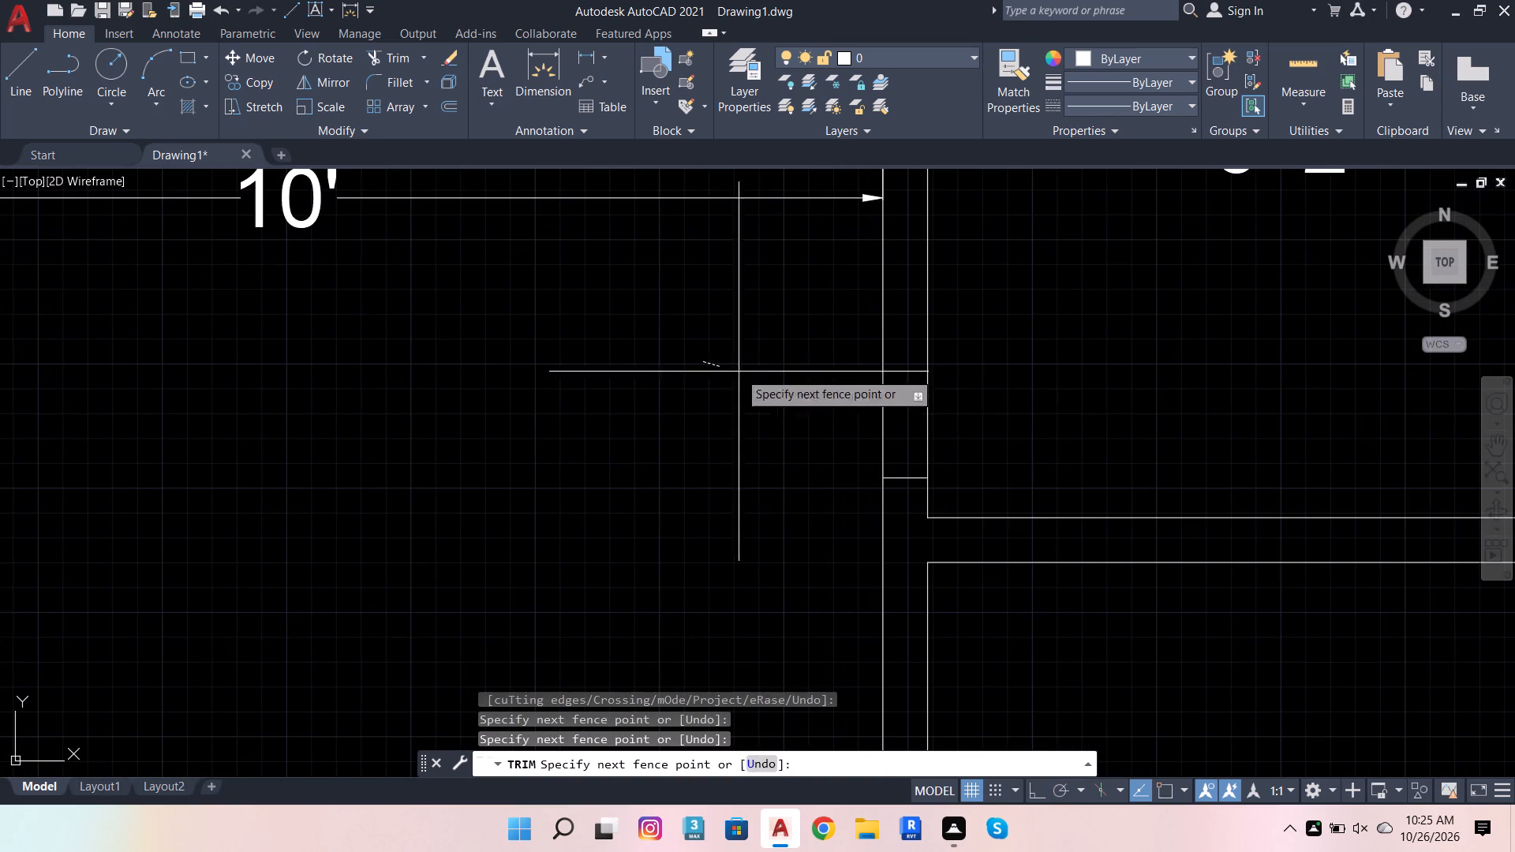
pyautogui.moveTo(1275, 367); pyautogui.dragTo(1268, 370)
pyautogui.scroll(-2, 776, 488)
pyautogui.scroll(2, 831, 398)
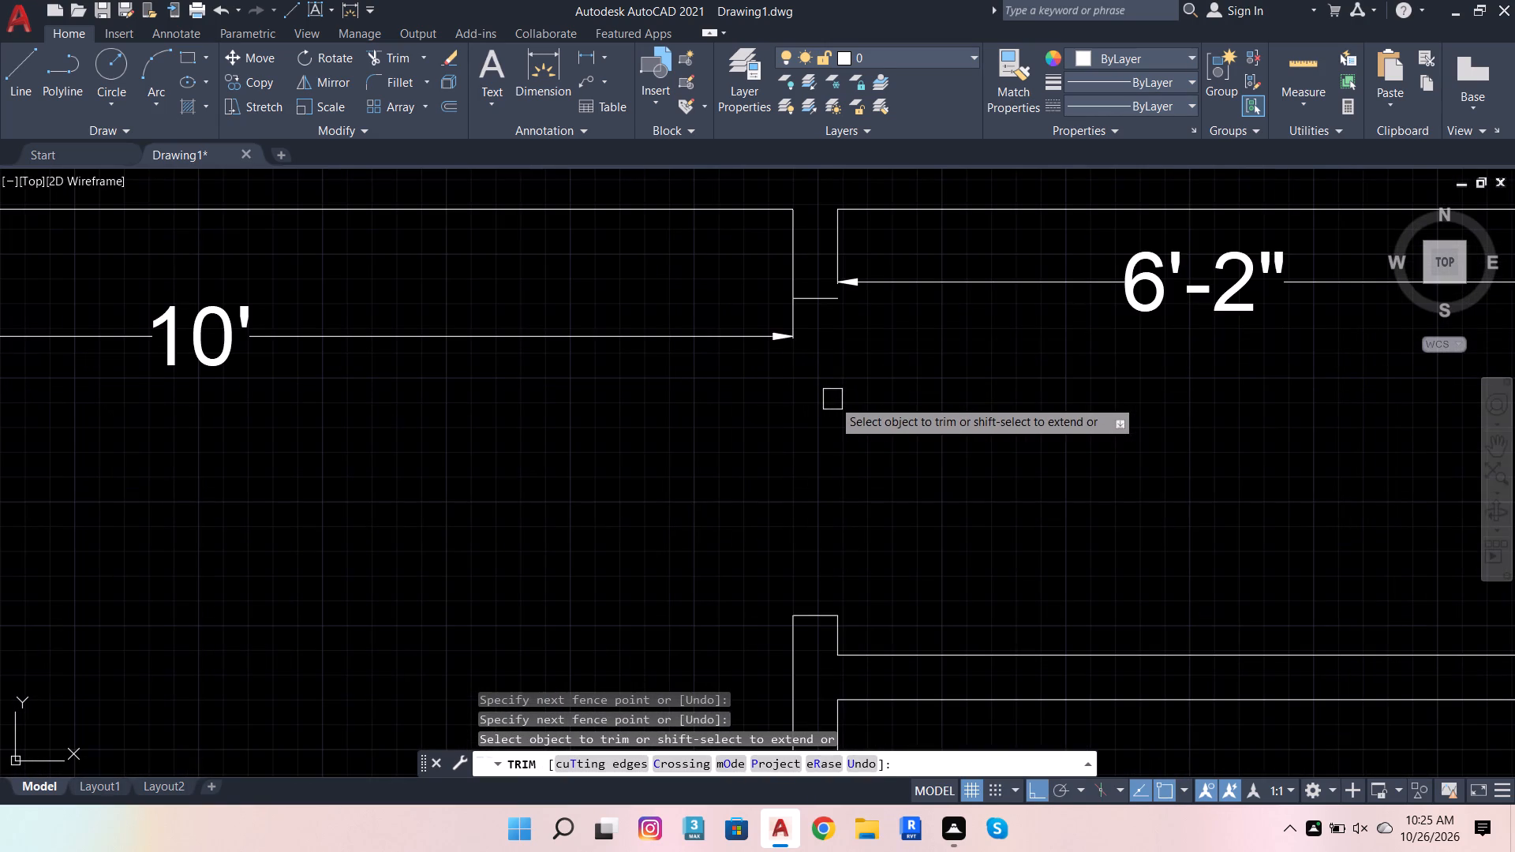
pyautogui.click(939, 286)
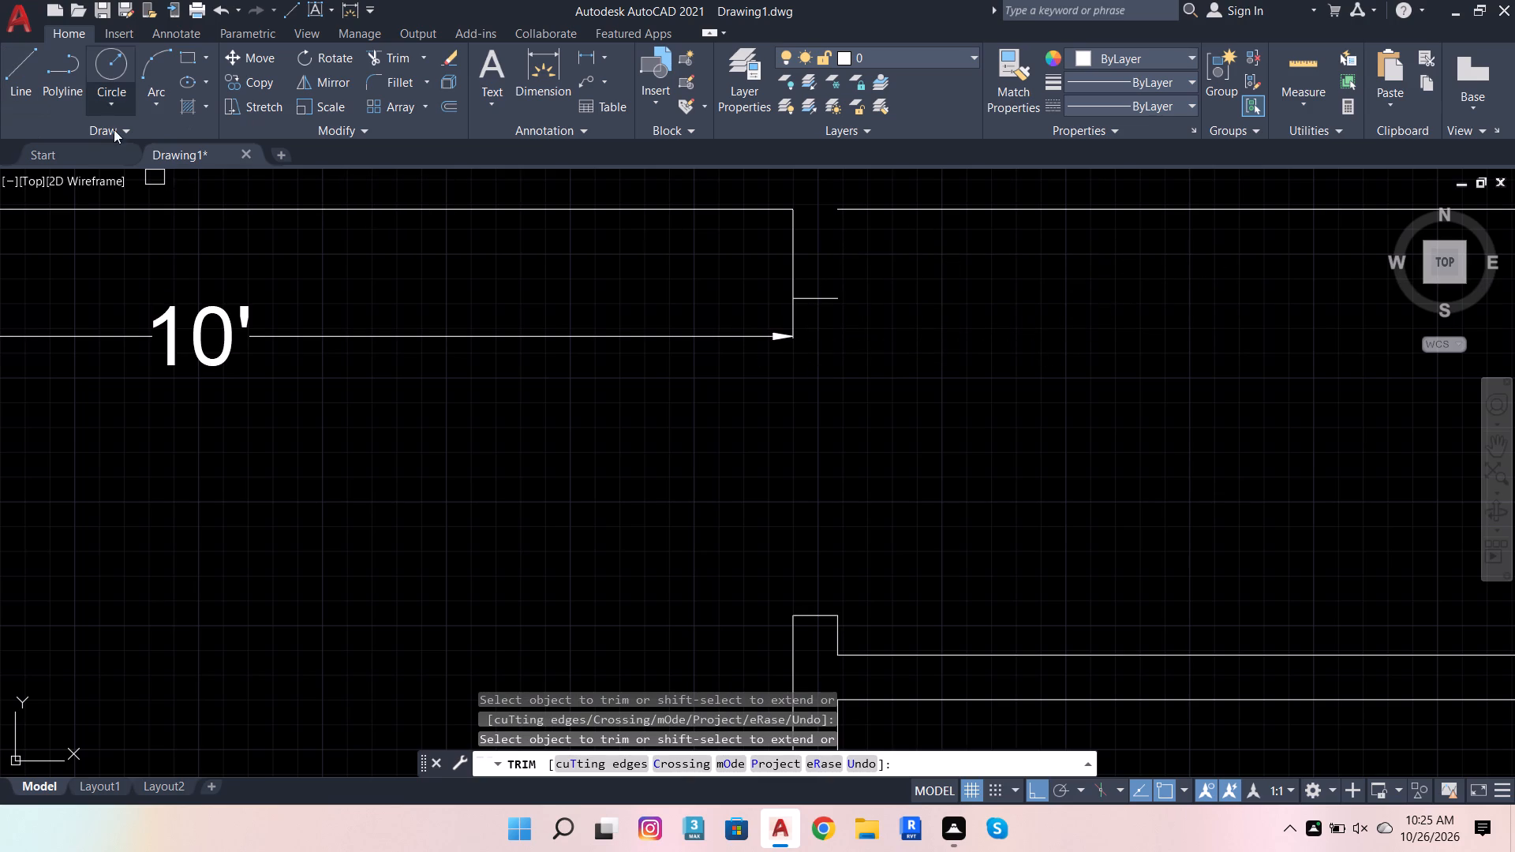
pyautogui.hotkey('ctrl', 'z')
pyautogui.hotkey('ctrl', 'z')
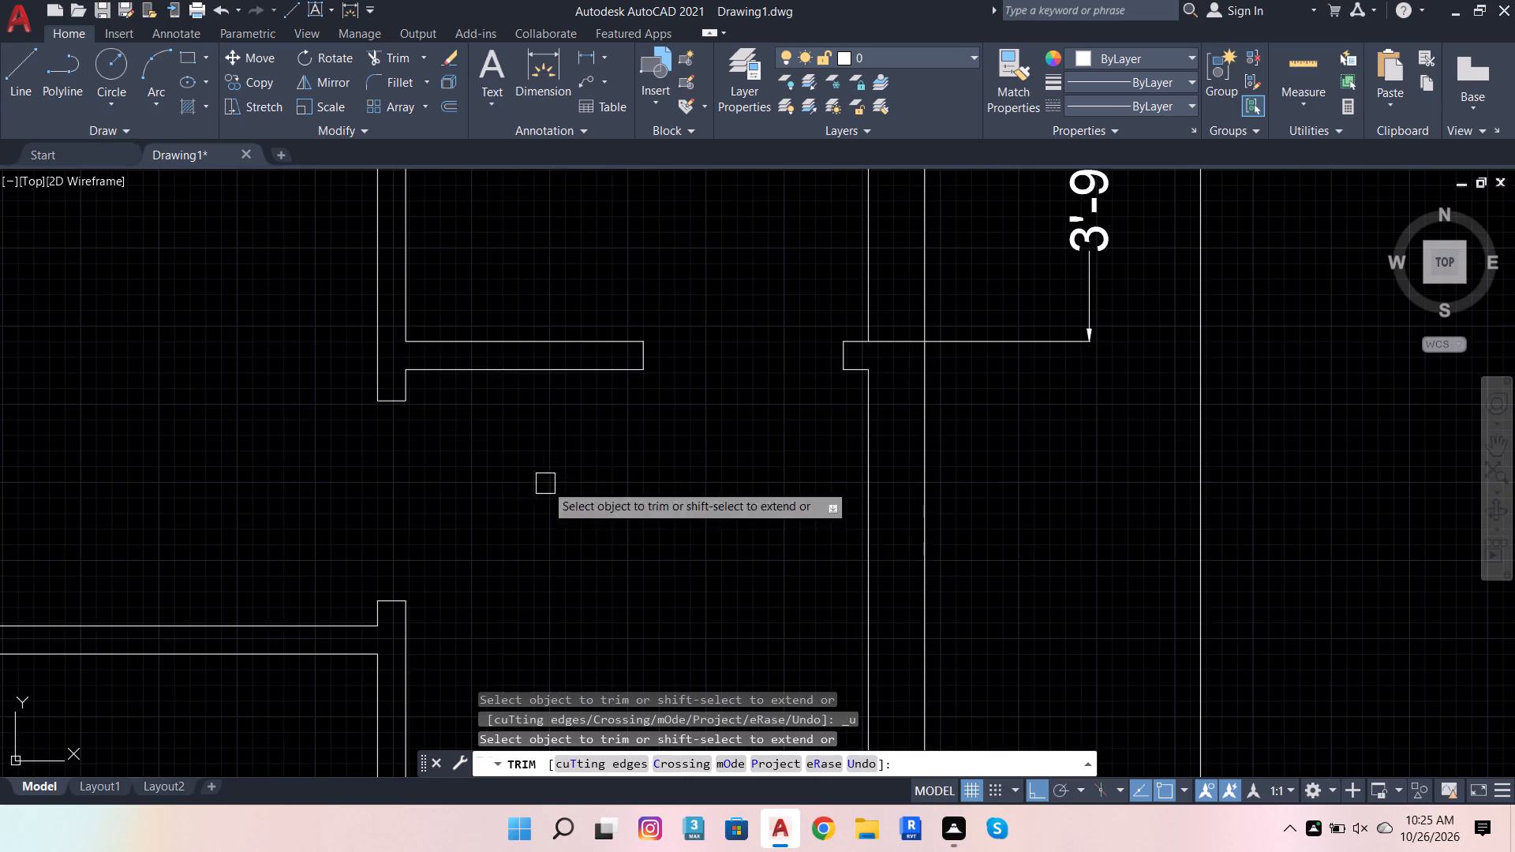
# Remove the 6'-2" and 10' width dimensions from the two top rooms using Trim.
pyautogui.scroll(-2, 703, 611)
pyautogui.scroll(3, 635, 304)
pyautogui.click(656, 255)
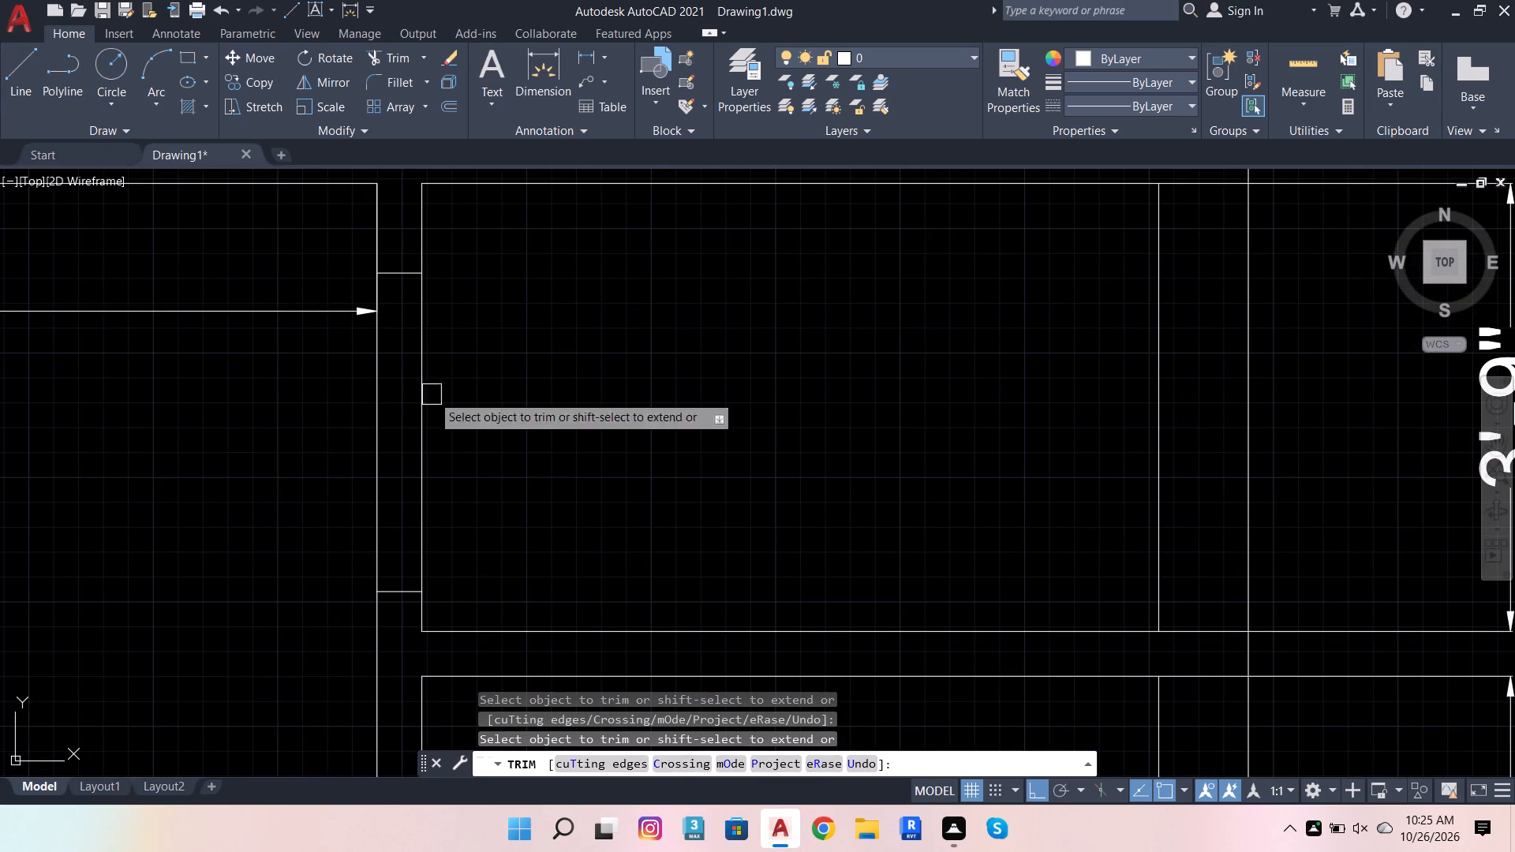
pyautogui.click(270, 303)
# Fence-trim the partition between the two top rooms between the top-right room's opening lines.
pyautogui.click(612, 403)
pyautogui.click(28, 394)
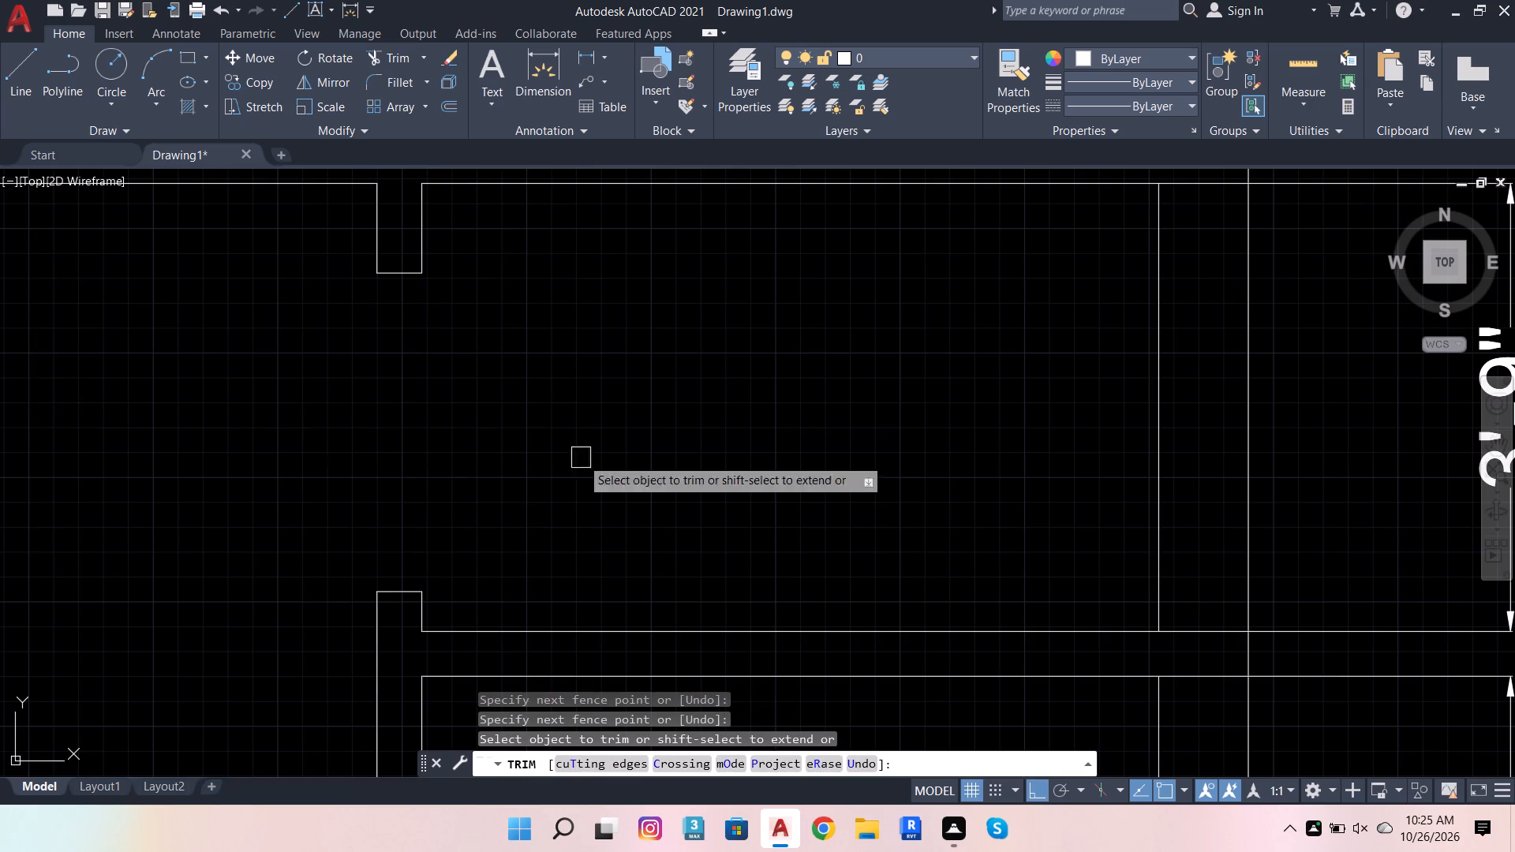
# Start the Line command for a line at the plan's bottom-right inner wall corner.
pyautogui.scroll(-5, 851, 513)
pyautogui.scroll(-5, 937, 484)
pyautogui.scroll(3, 948, 543)
pyautogui.scroll(1, 863, 563)
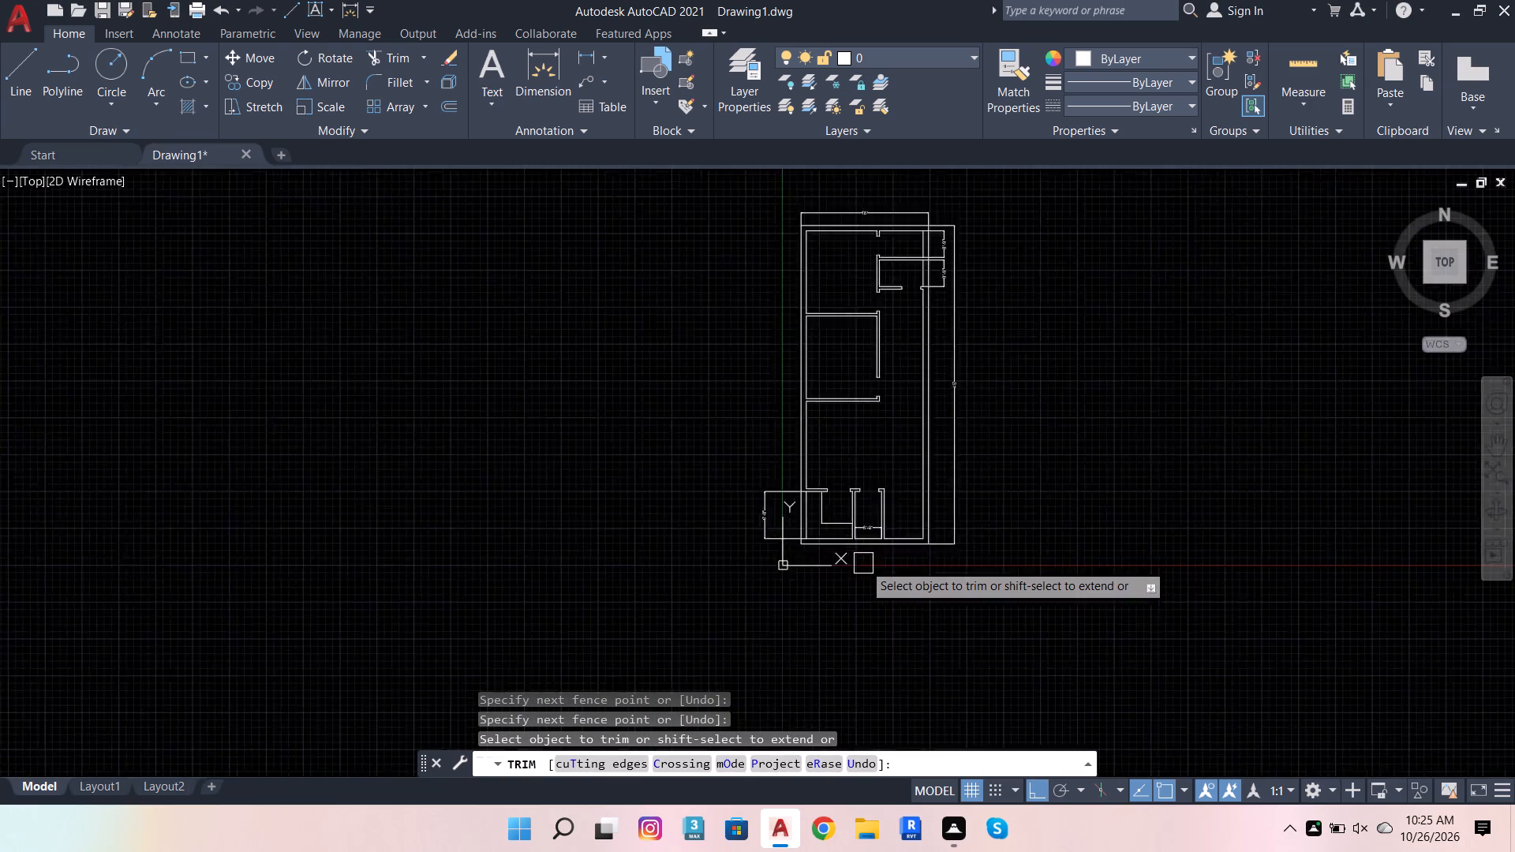
pyautogui.scroll(2, 863, 563)
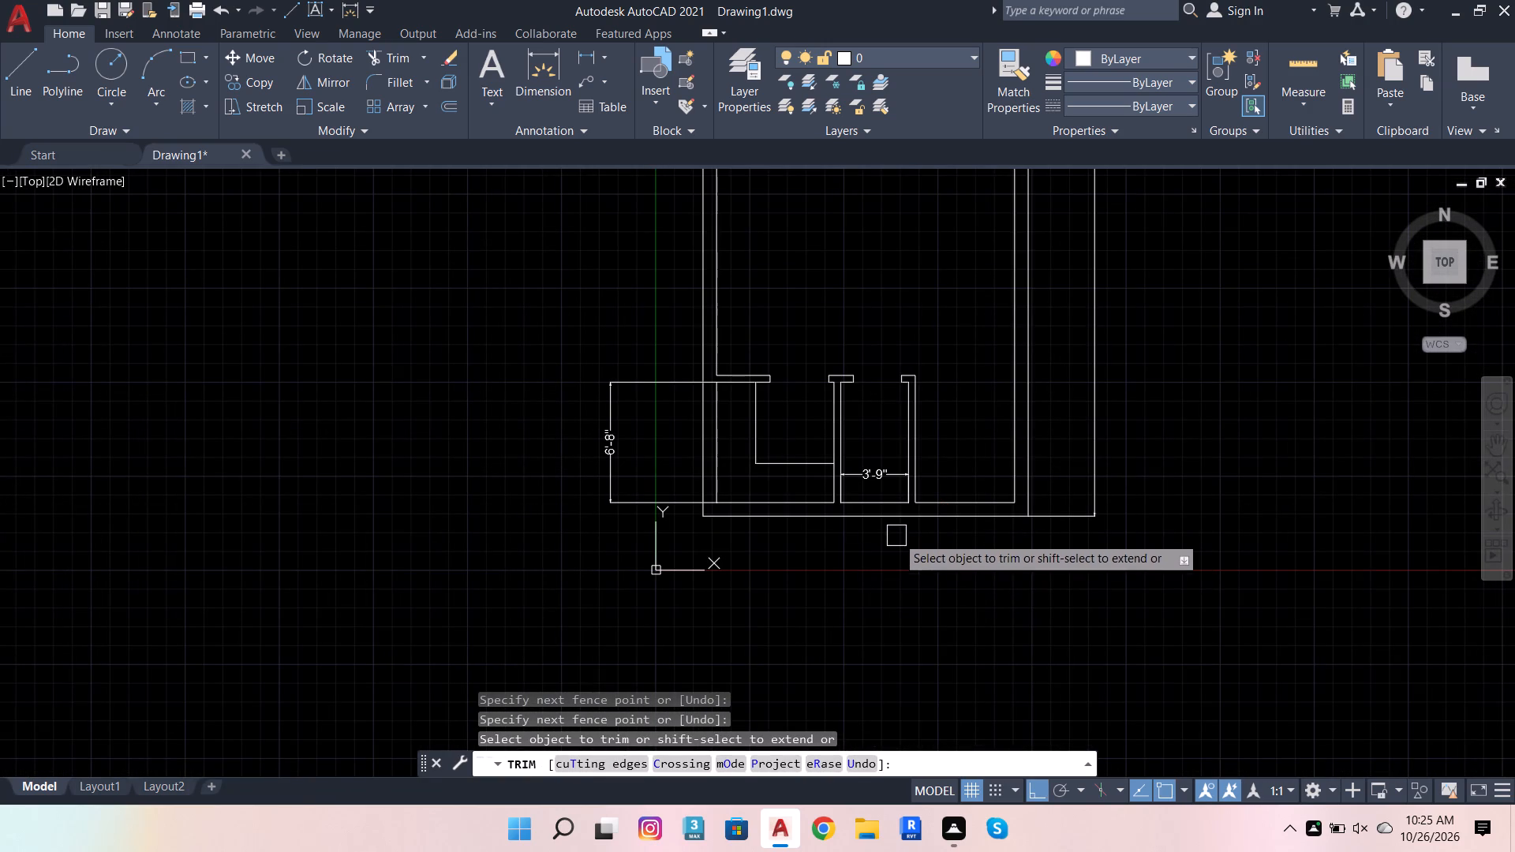
pyautogui.click(26, 74)
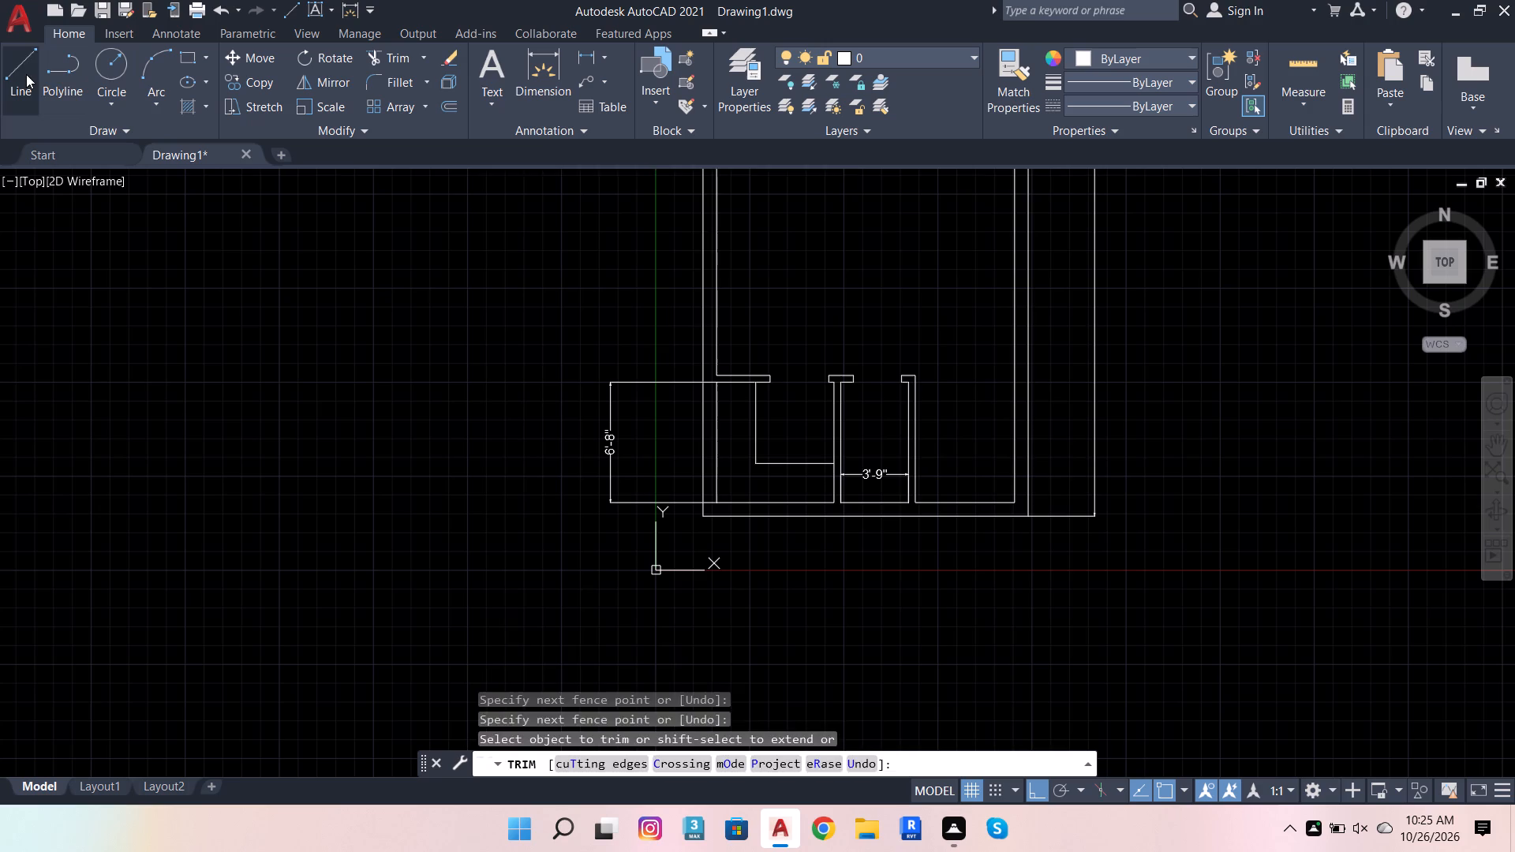
pyautogui.scroll(3, 1025, 510)
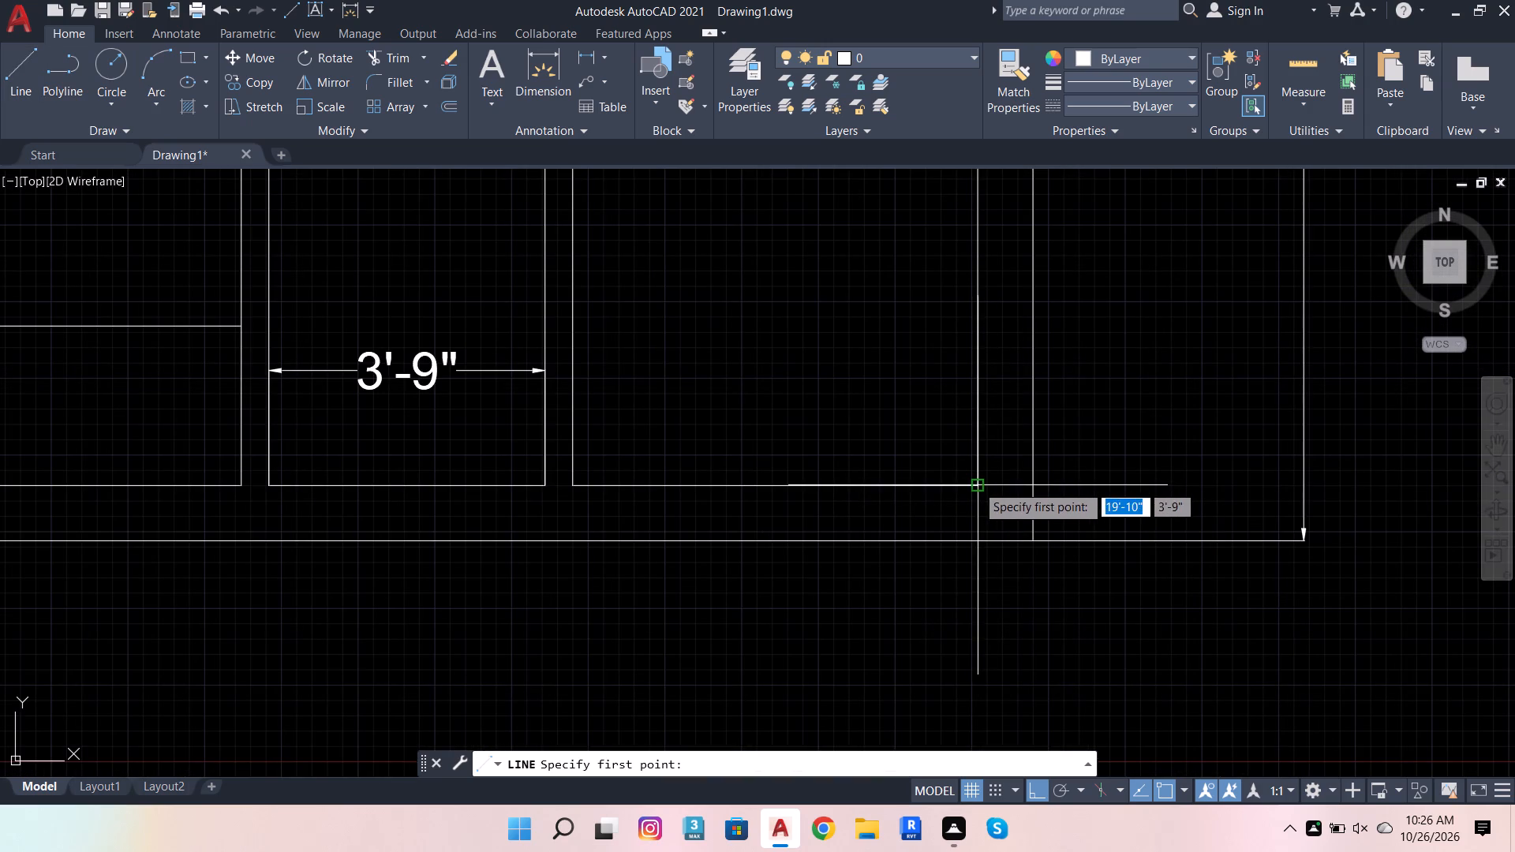
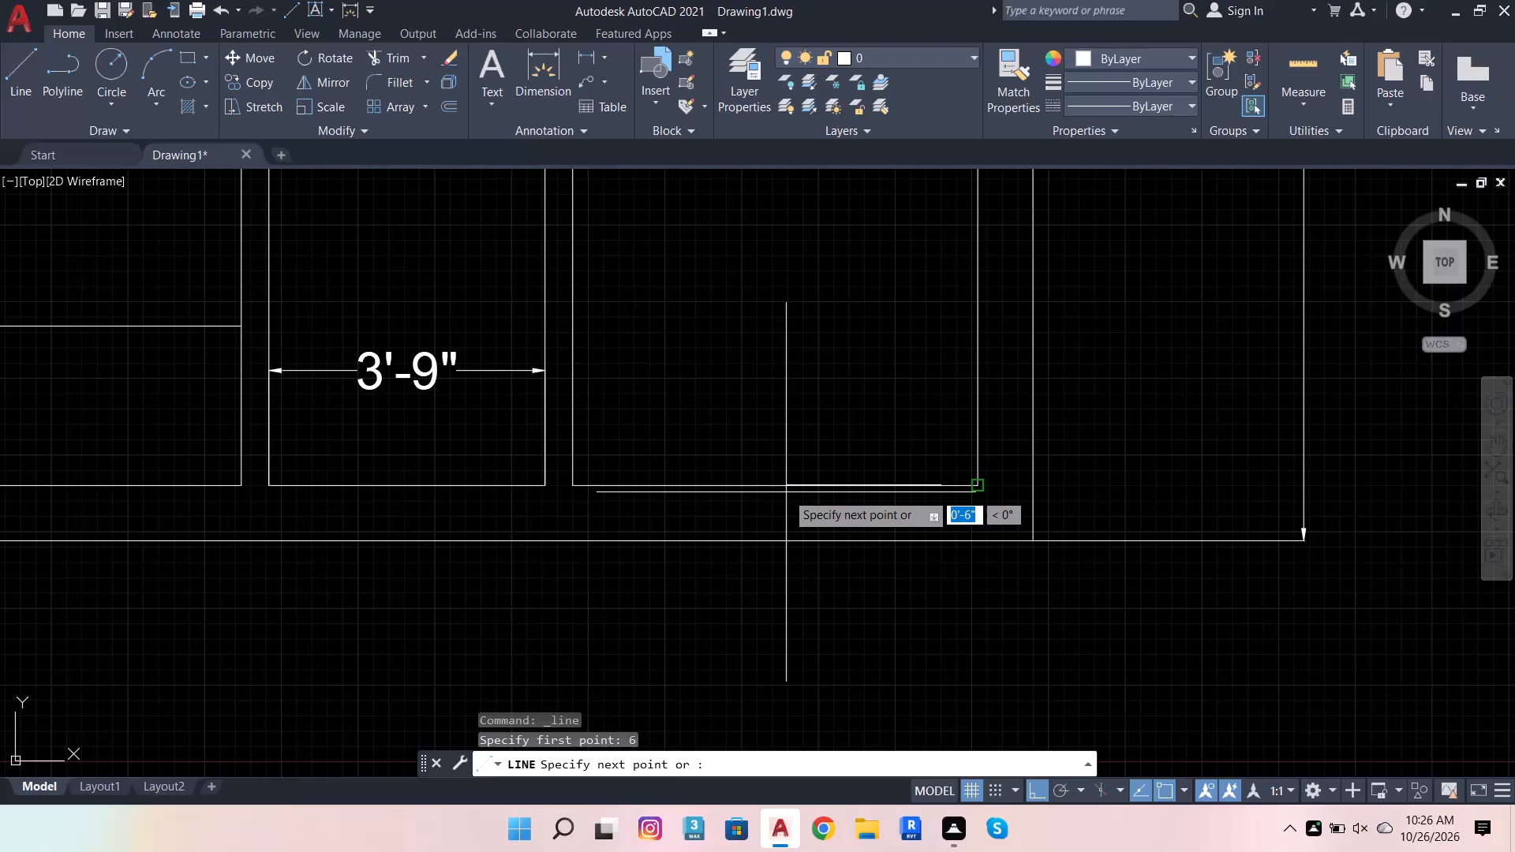
# Draw a vertical jamb line down across the bottom wall, 6" in from the bottom-right inner wall corner.
pyautogui.click(918, 652)
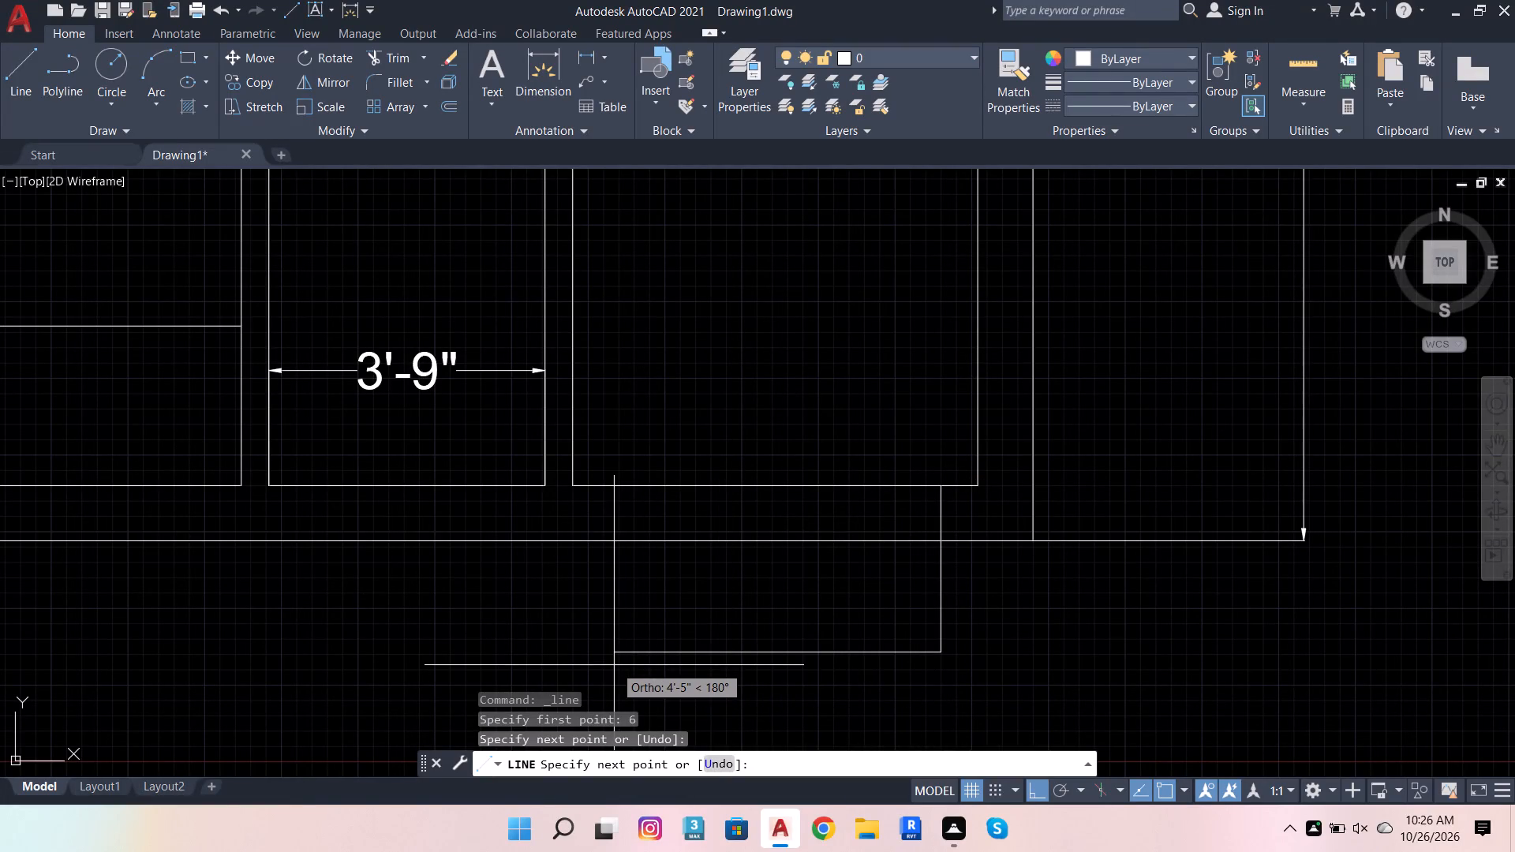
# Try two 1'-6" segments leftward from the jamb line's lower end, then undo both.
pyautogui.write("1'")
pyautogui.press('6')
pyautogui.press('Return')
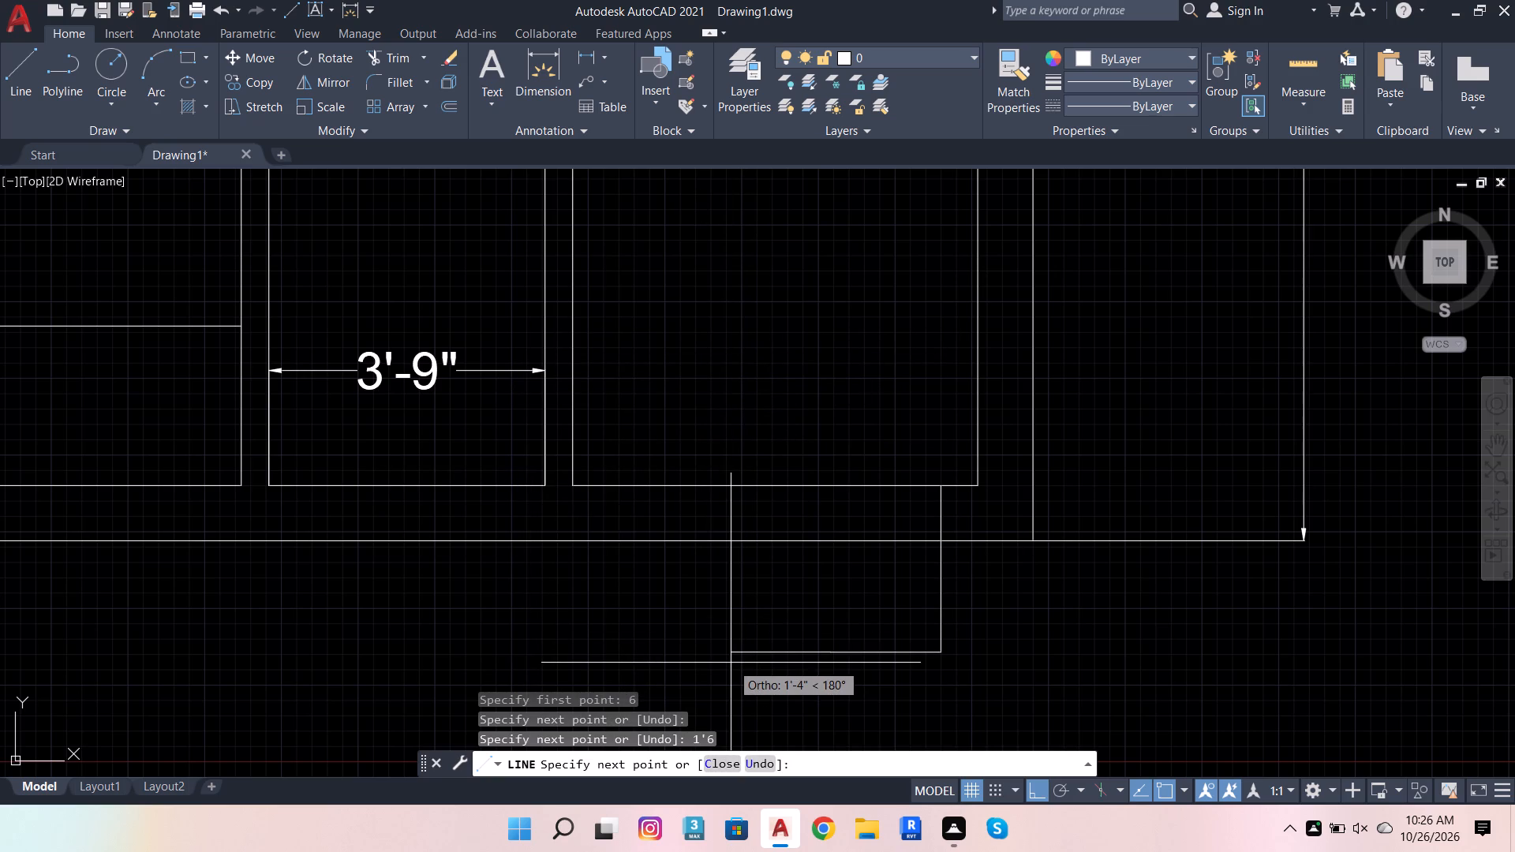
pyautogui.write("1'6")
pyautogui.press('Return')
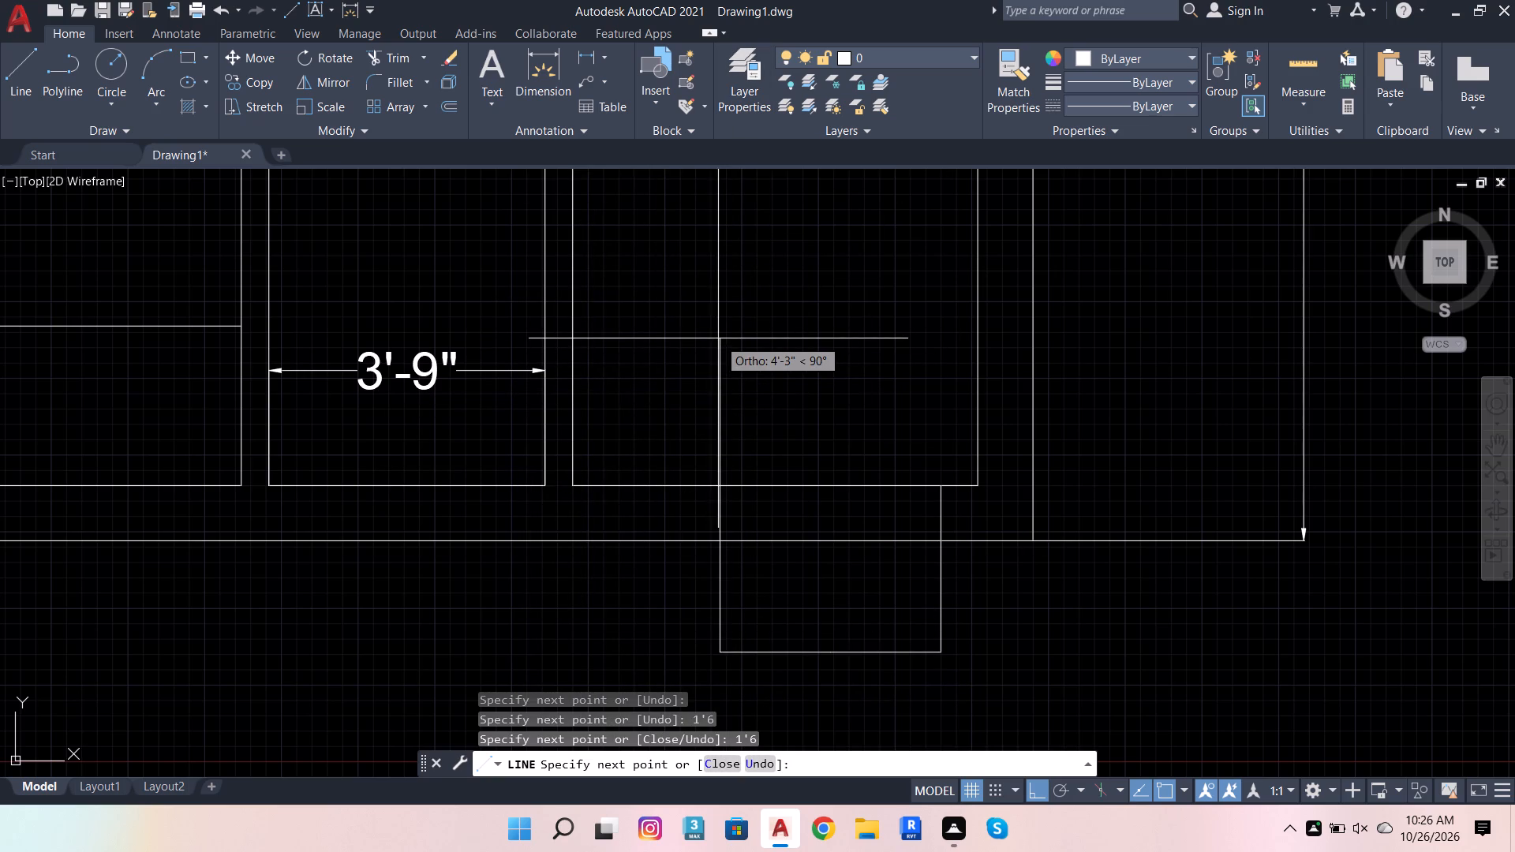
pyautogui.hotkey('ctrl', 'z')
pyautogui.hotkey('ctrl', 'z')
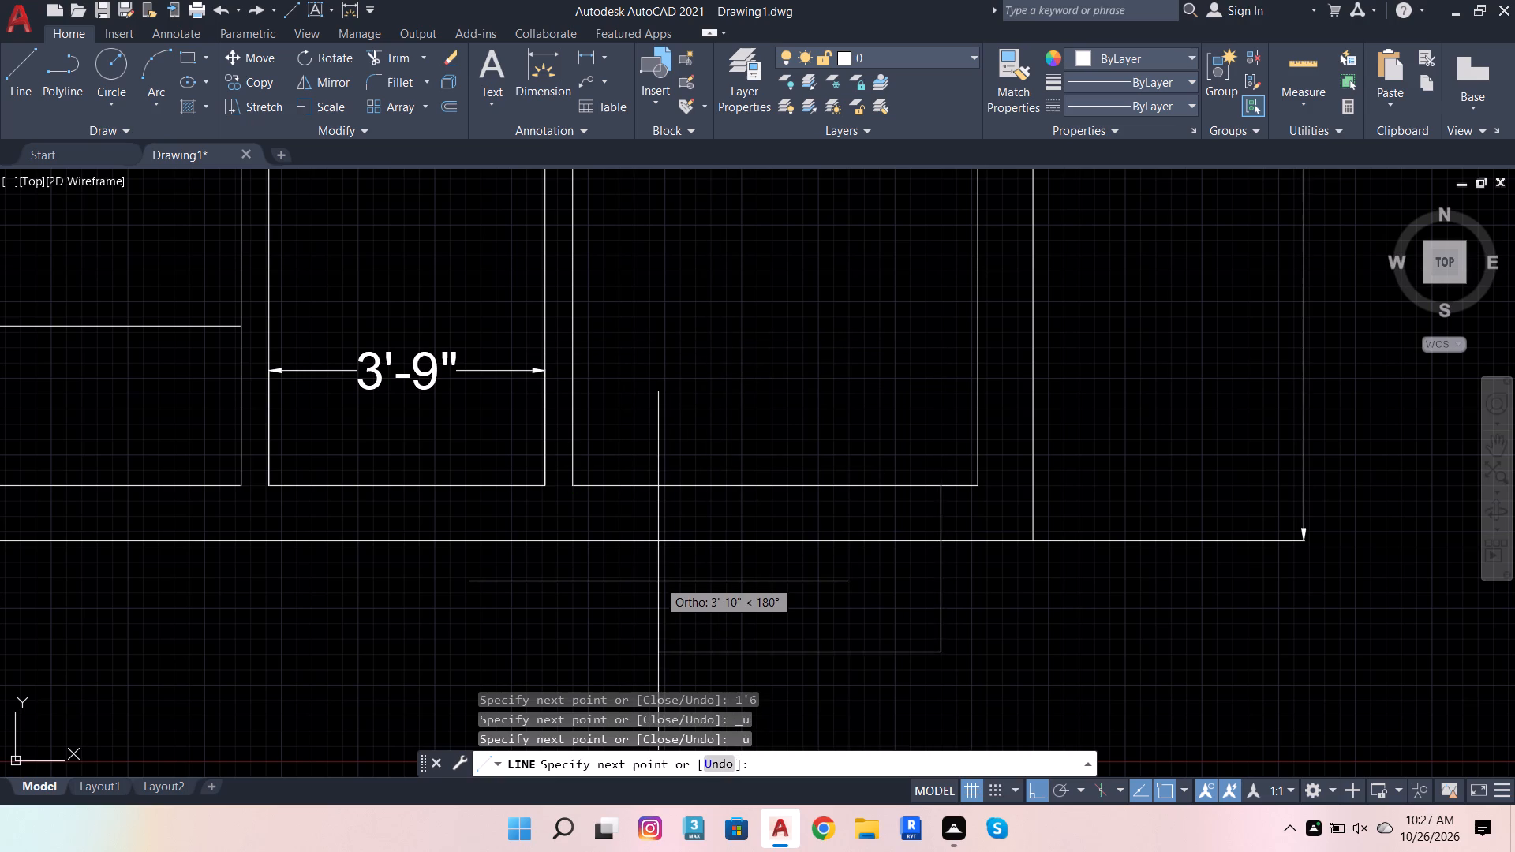
# Continue the line with two 2' segments leftward and a segment about 4'-2" long upward across the bottom wall.
pyautogui.write("2'")
pyautogui.press('Return')
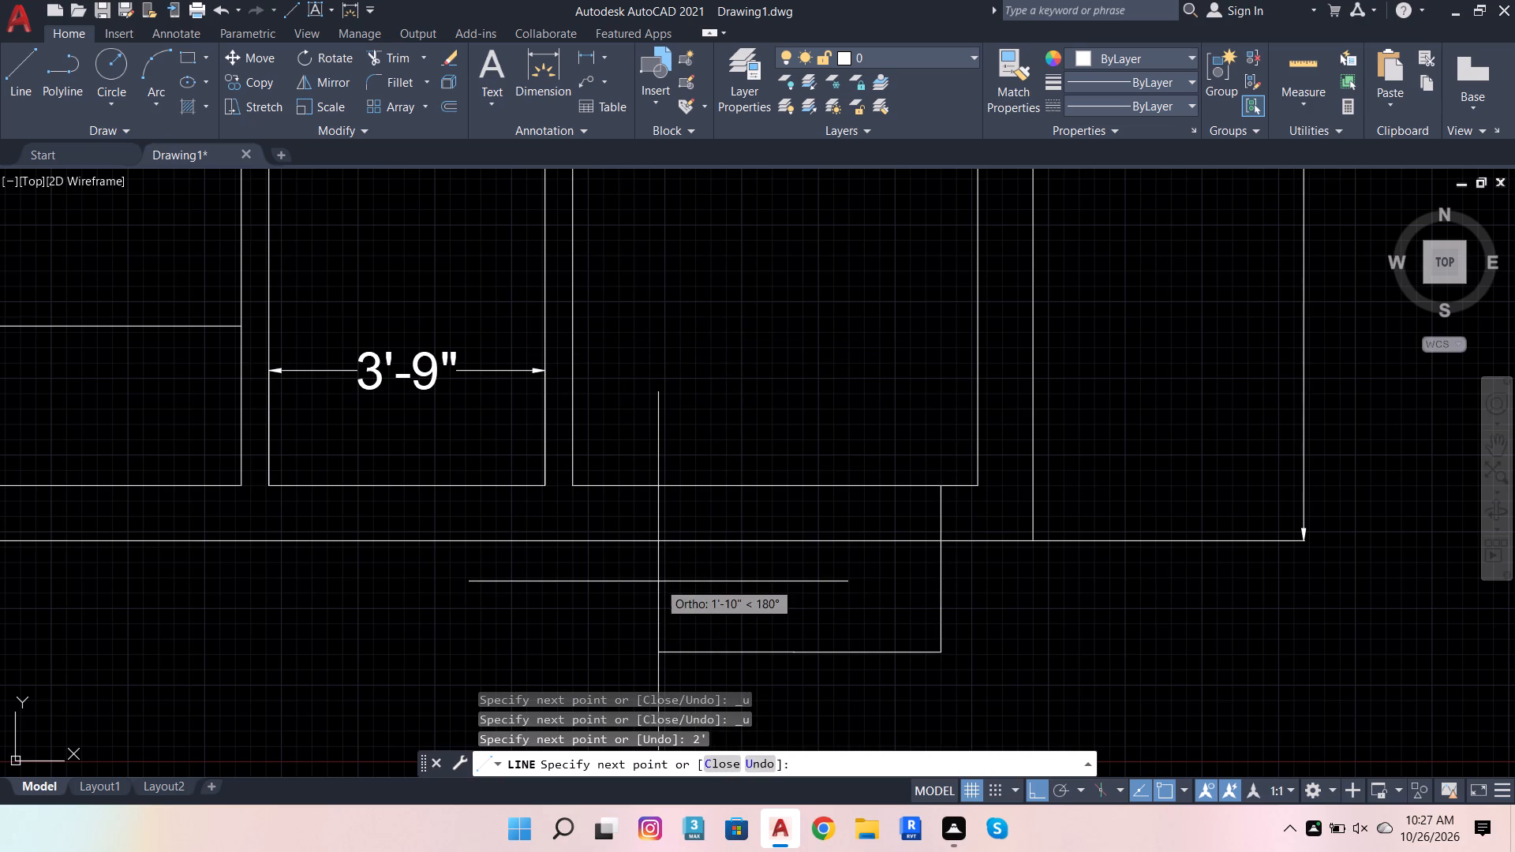
pyautogui.write("2'")
pyautogui.press('Return')
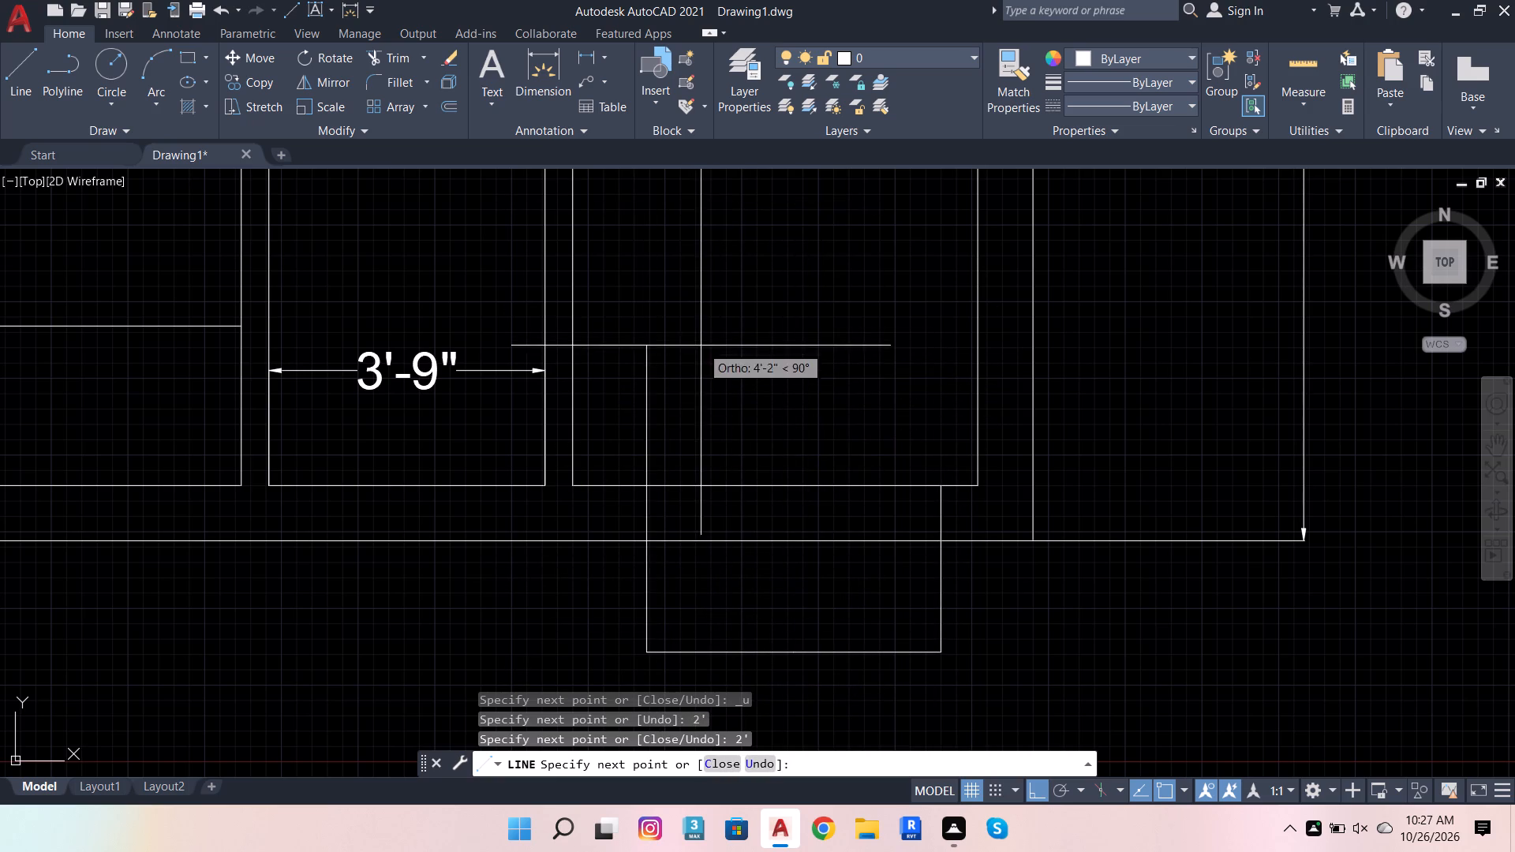
pyautogui.click(701, 346)
# Trim both jamb lines to the bottom wall's thickness and fence-trim the wall lines between them to cut the opening.
pyautogui.click(395, 52)
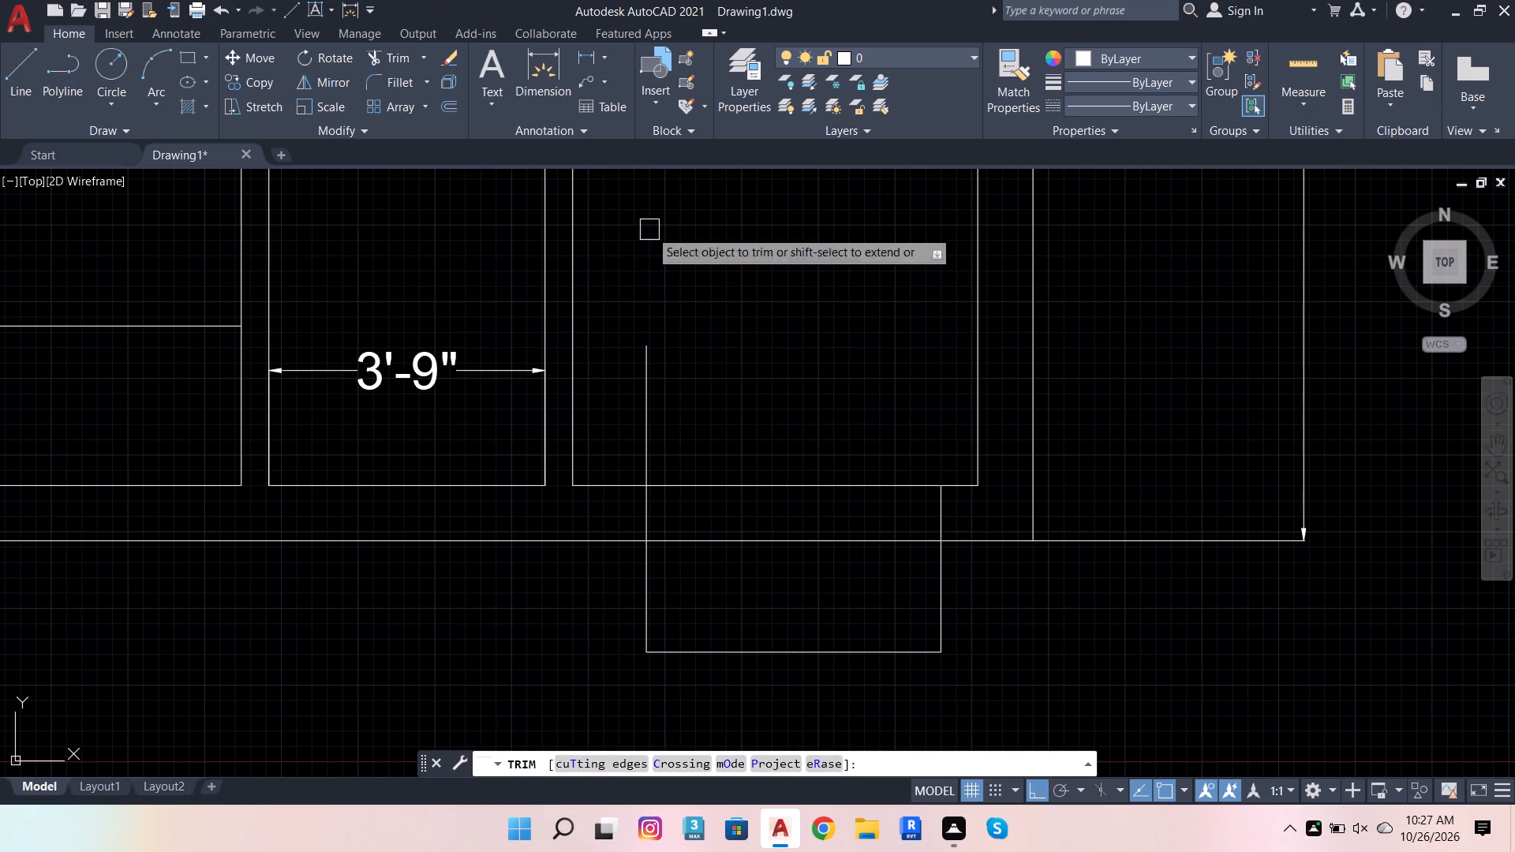
pyautogui.click(646, 394)
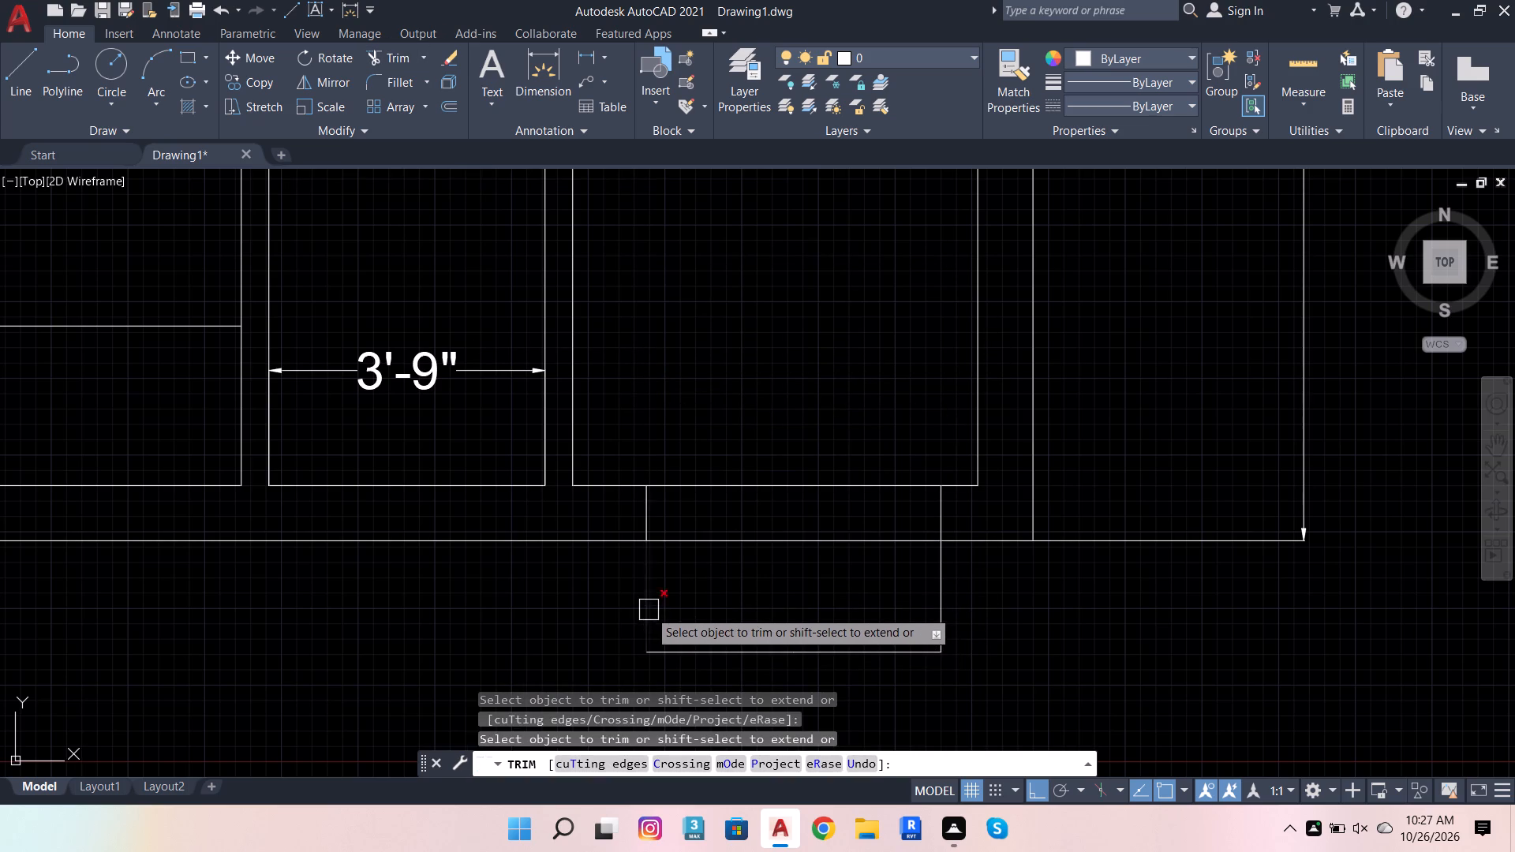
pyautogui.click(649, 610)
pyautogui.click(947, 617)
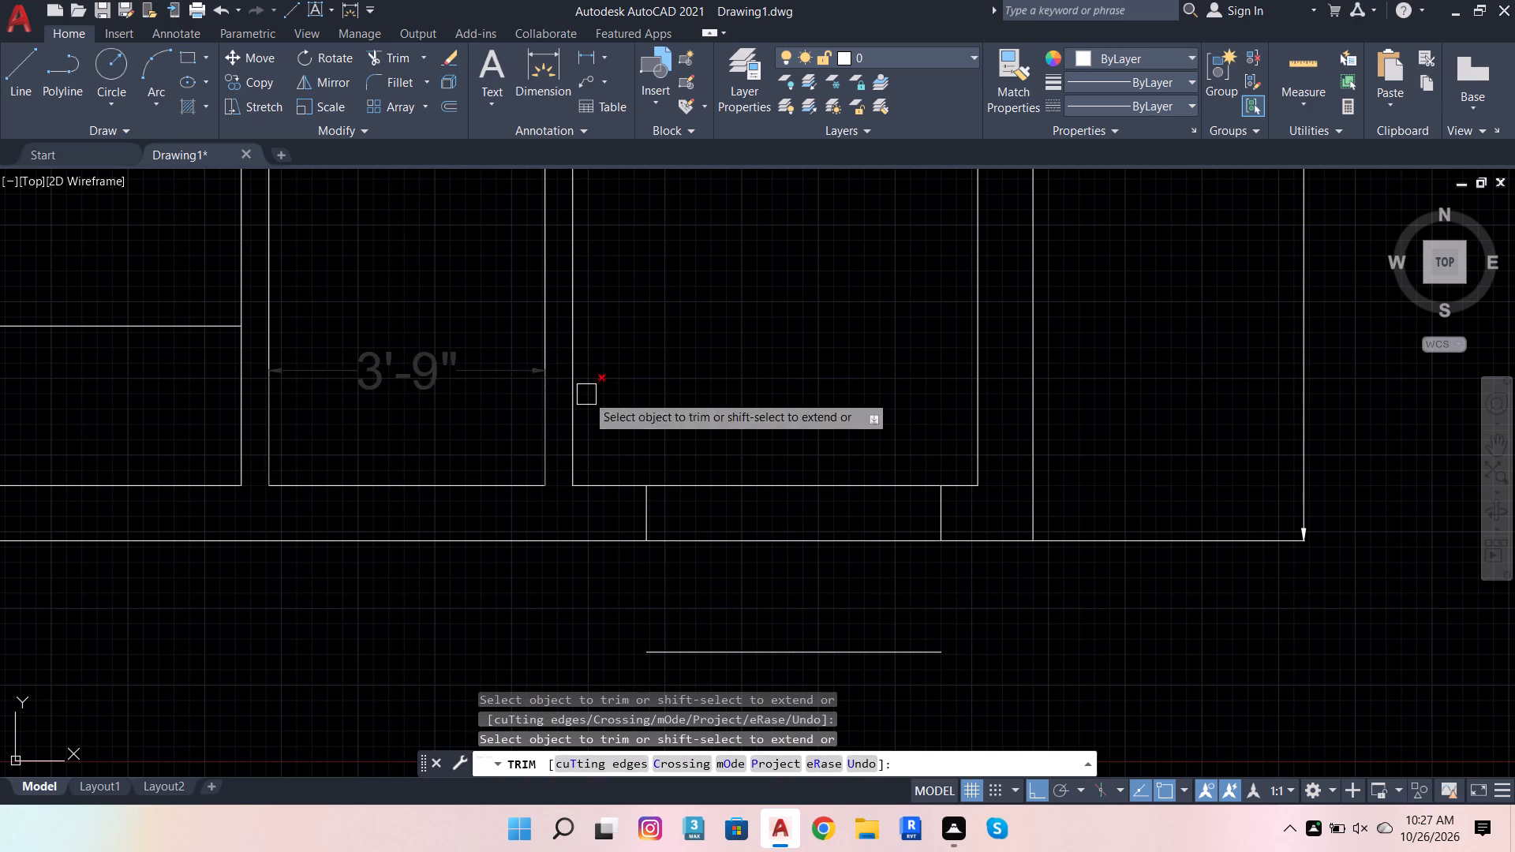
pyautogui.click(837, 423)
pyautogui.click(776, 575)
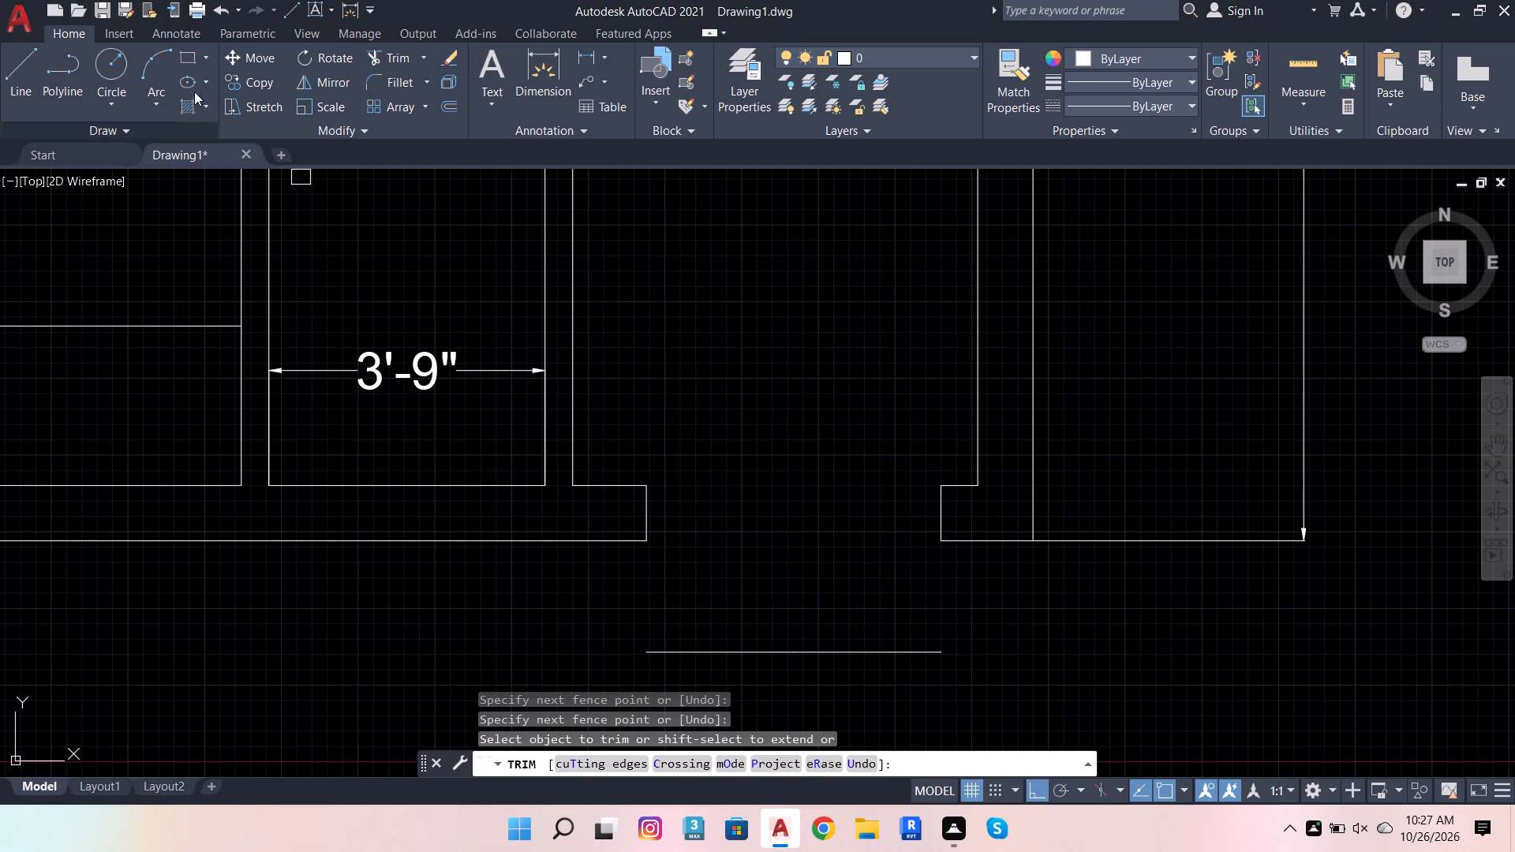
# Draw a vertical centre line up through the bottom opening from the midpoint of the horizontal line below the wall.
pyautogui.click(22, 62)
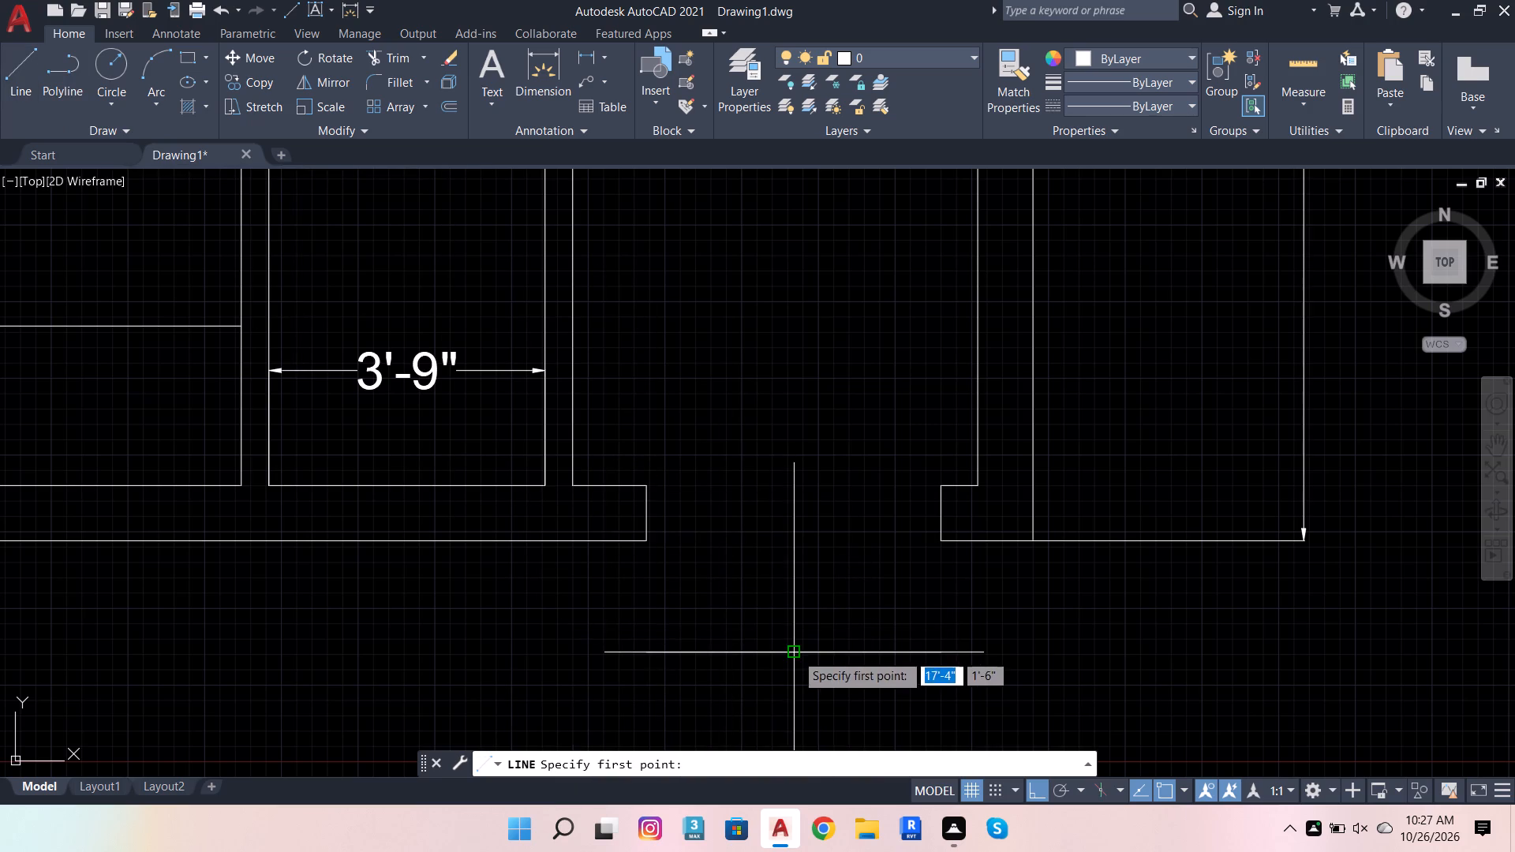
pyautogui.click(796, 655)
pyautogui.click(788, 366)
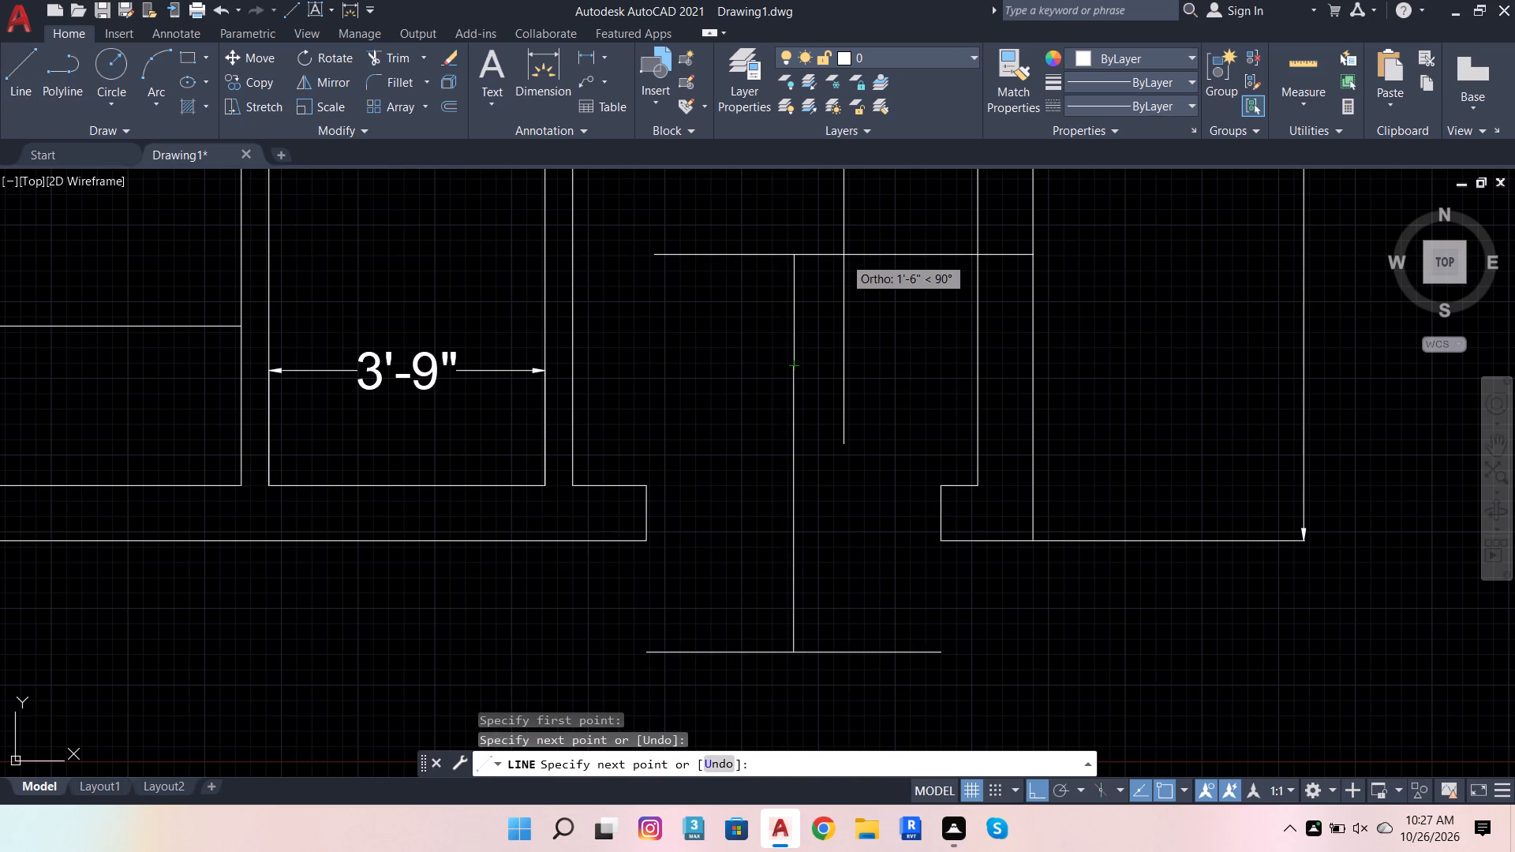
pyautogui.press('Escape')
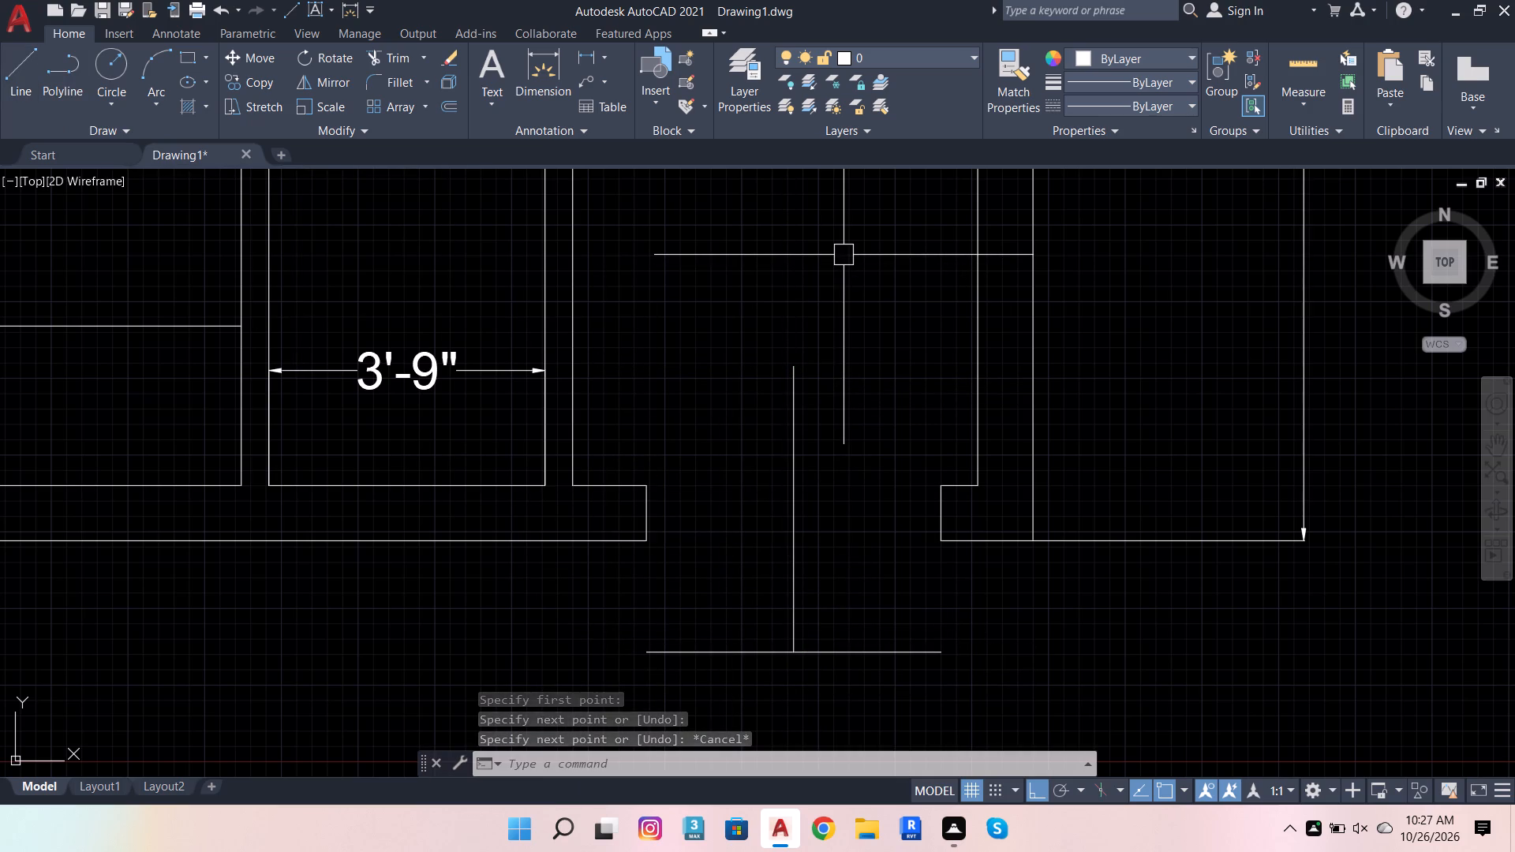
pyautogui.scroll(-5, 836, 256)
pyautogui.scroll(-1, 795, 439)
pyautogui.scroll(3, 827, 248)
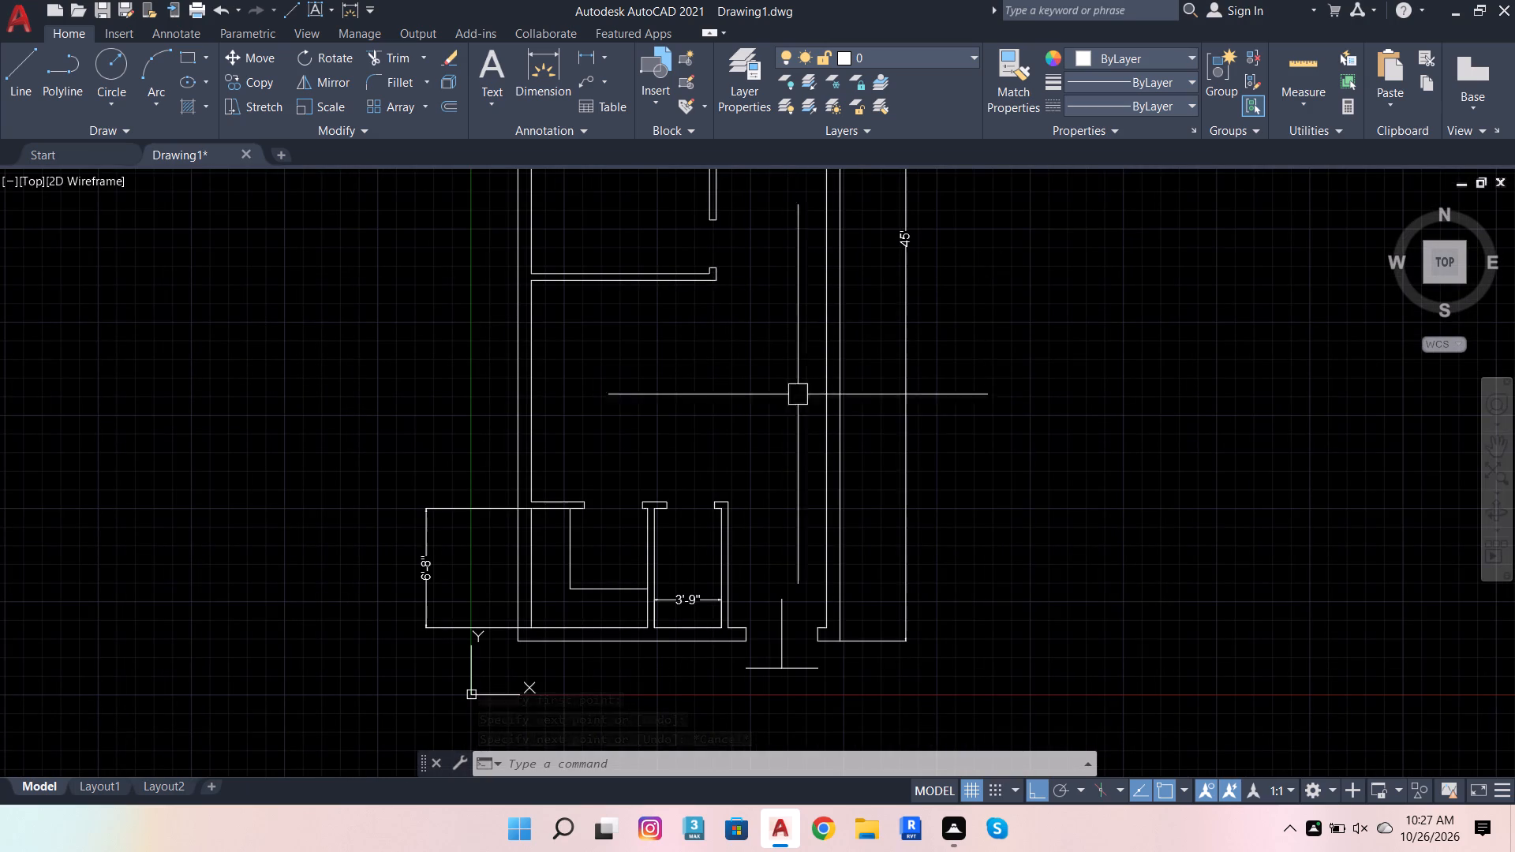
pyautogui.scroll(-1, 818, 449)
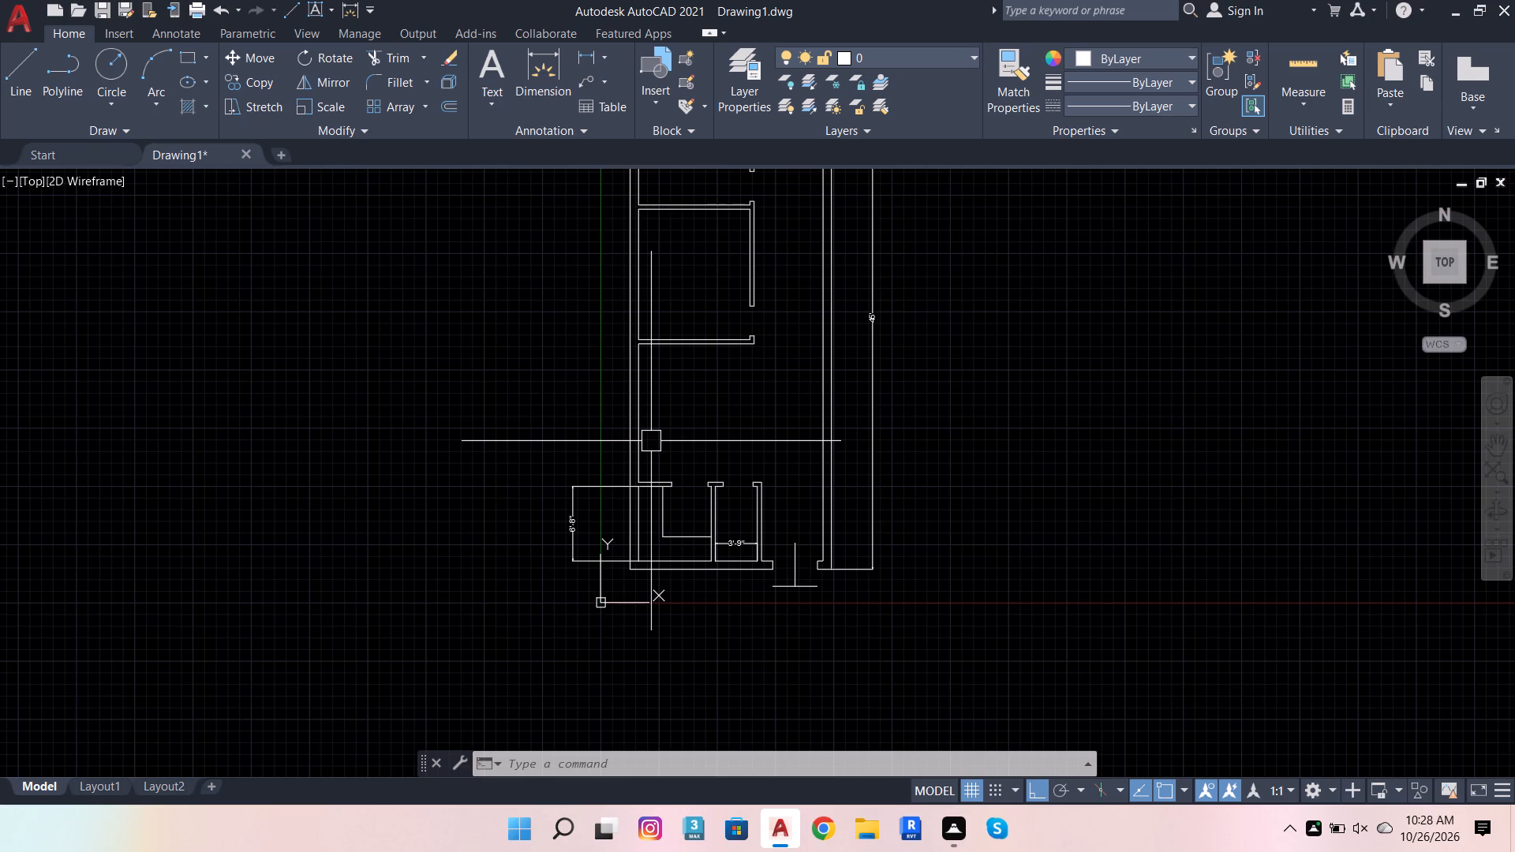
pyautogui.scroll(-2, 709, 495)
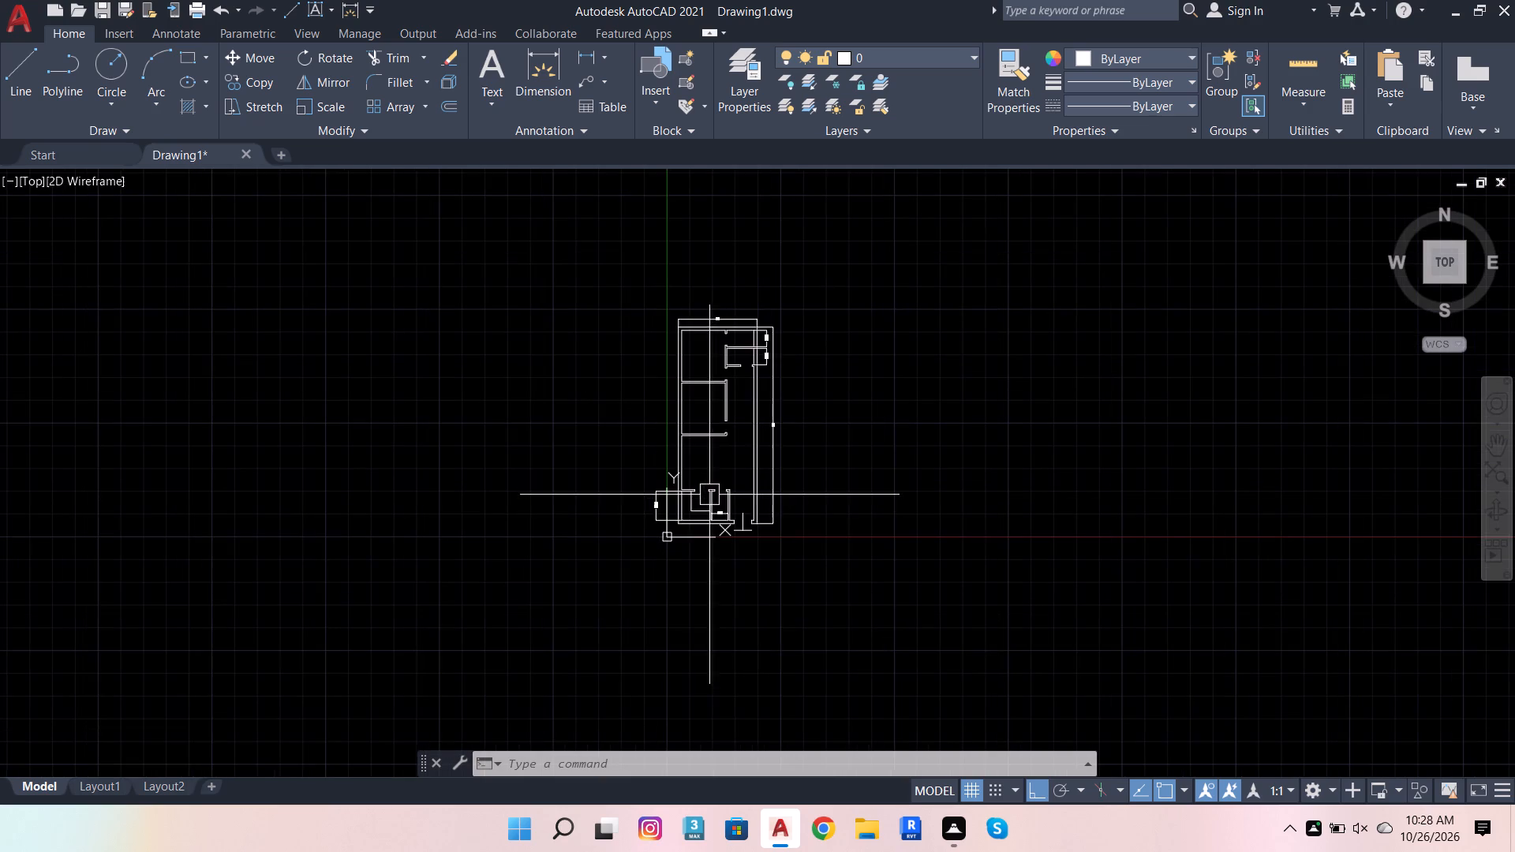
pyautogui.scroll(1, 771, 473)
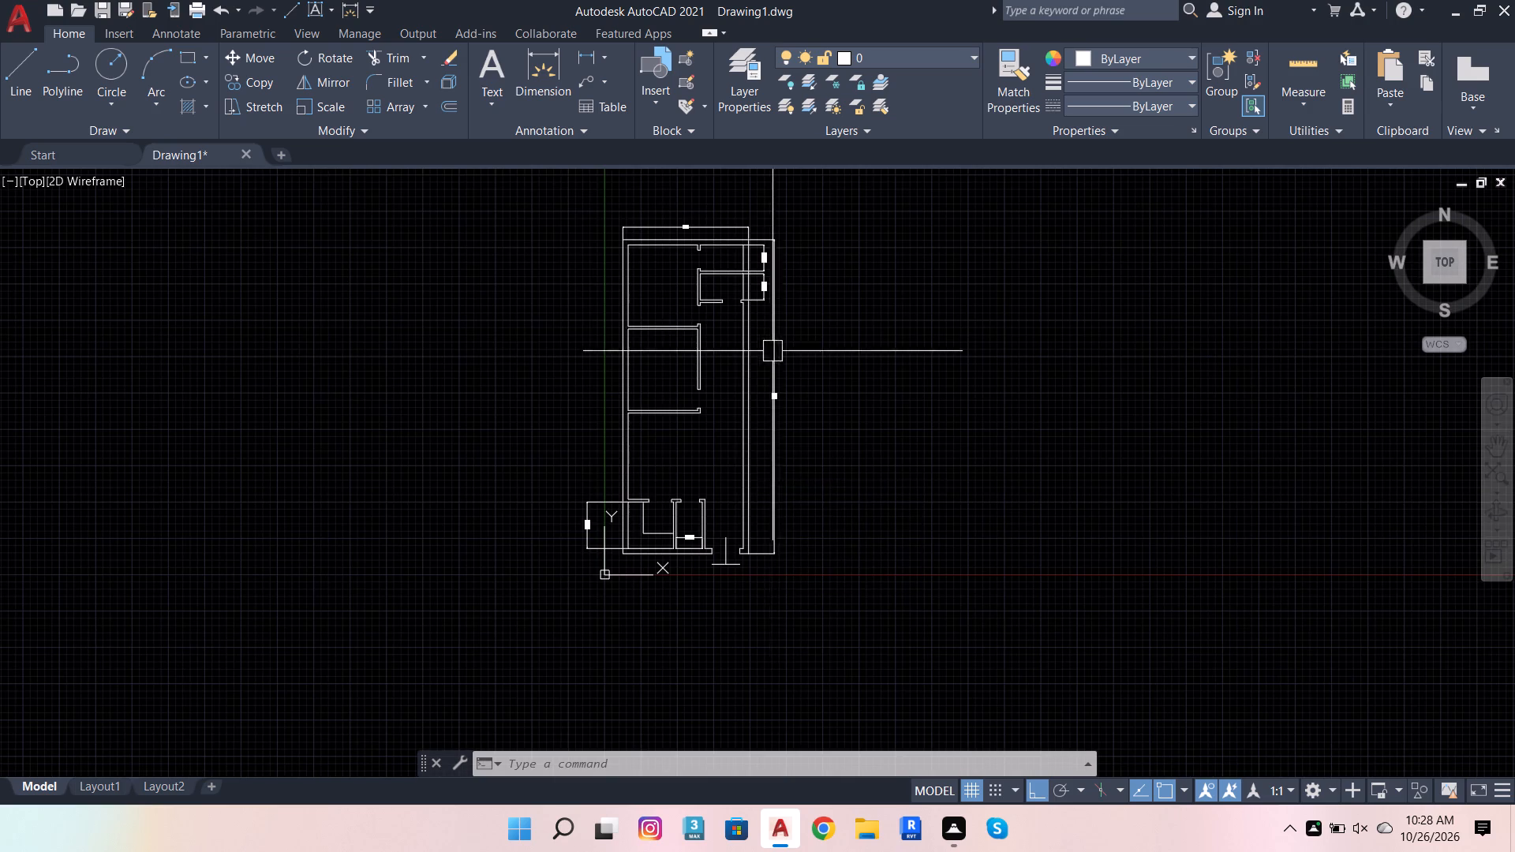
# Draw a door leaf from the bottom opening's left outer corner with segments 2'-6" up, 1" right and 2'-6" down.
pyautogui.scroll(2, 692, 588)
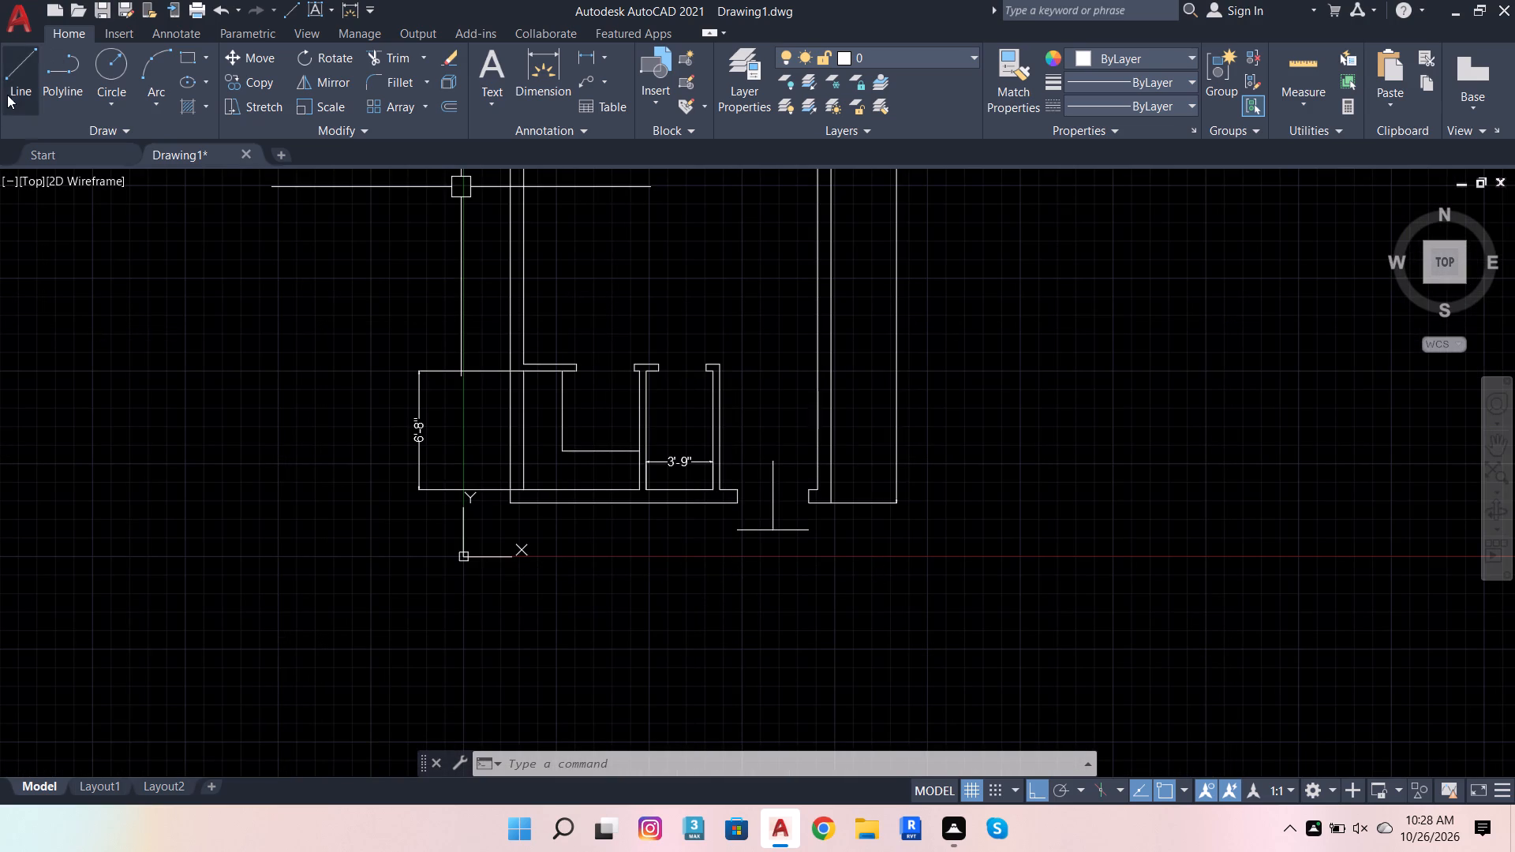
pyautogui.click(12, 86)
pyautogui.scroll(3, 761, 489)
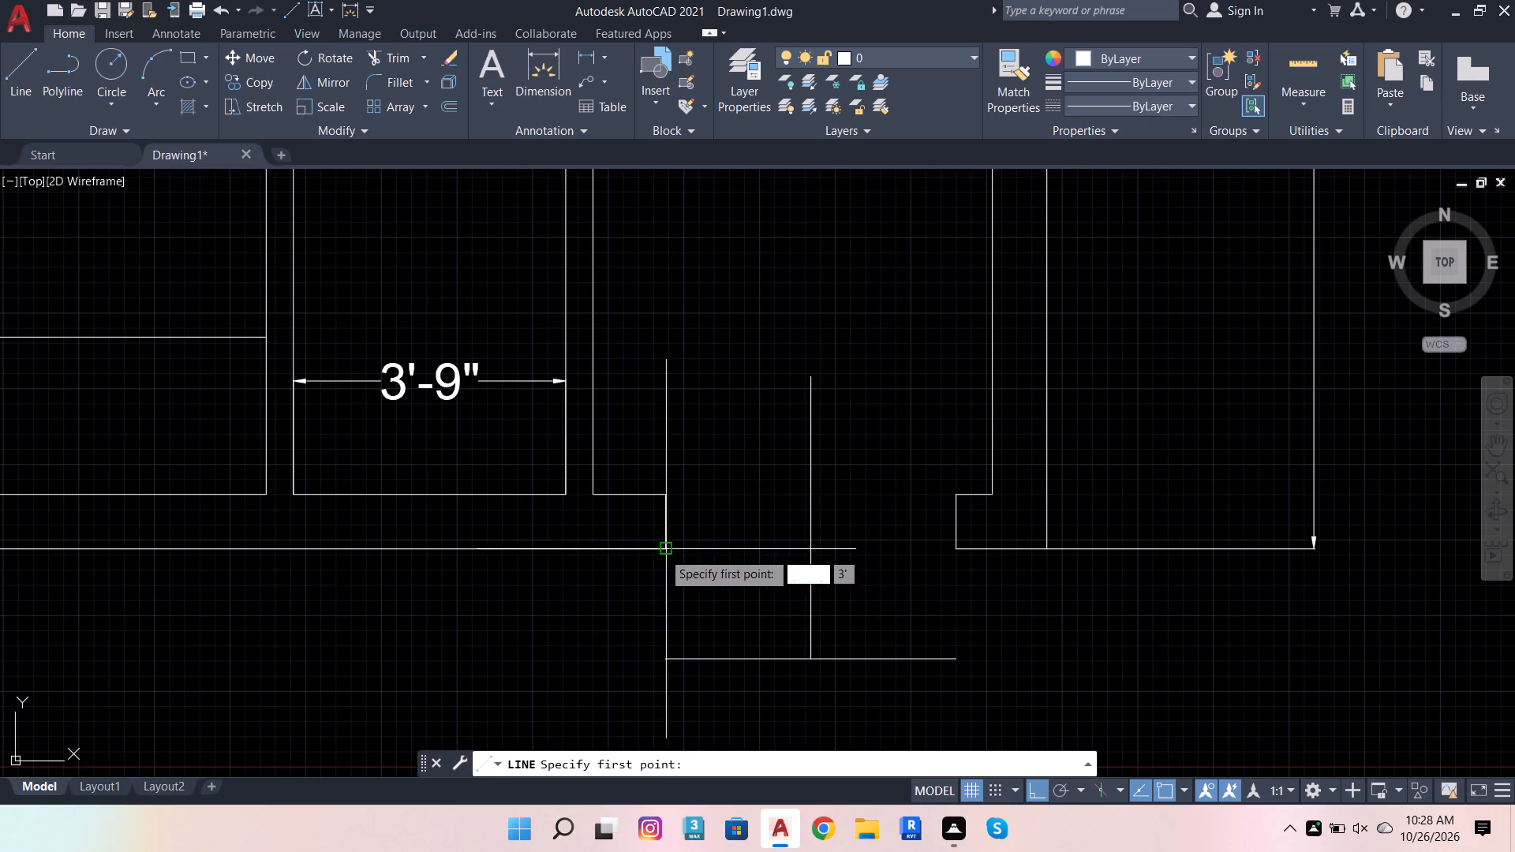
pyautogui.click(662, 551)
pyautogui.write("2'")
pyautogui.press('6')
pyautogui.press('Return')
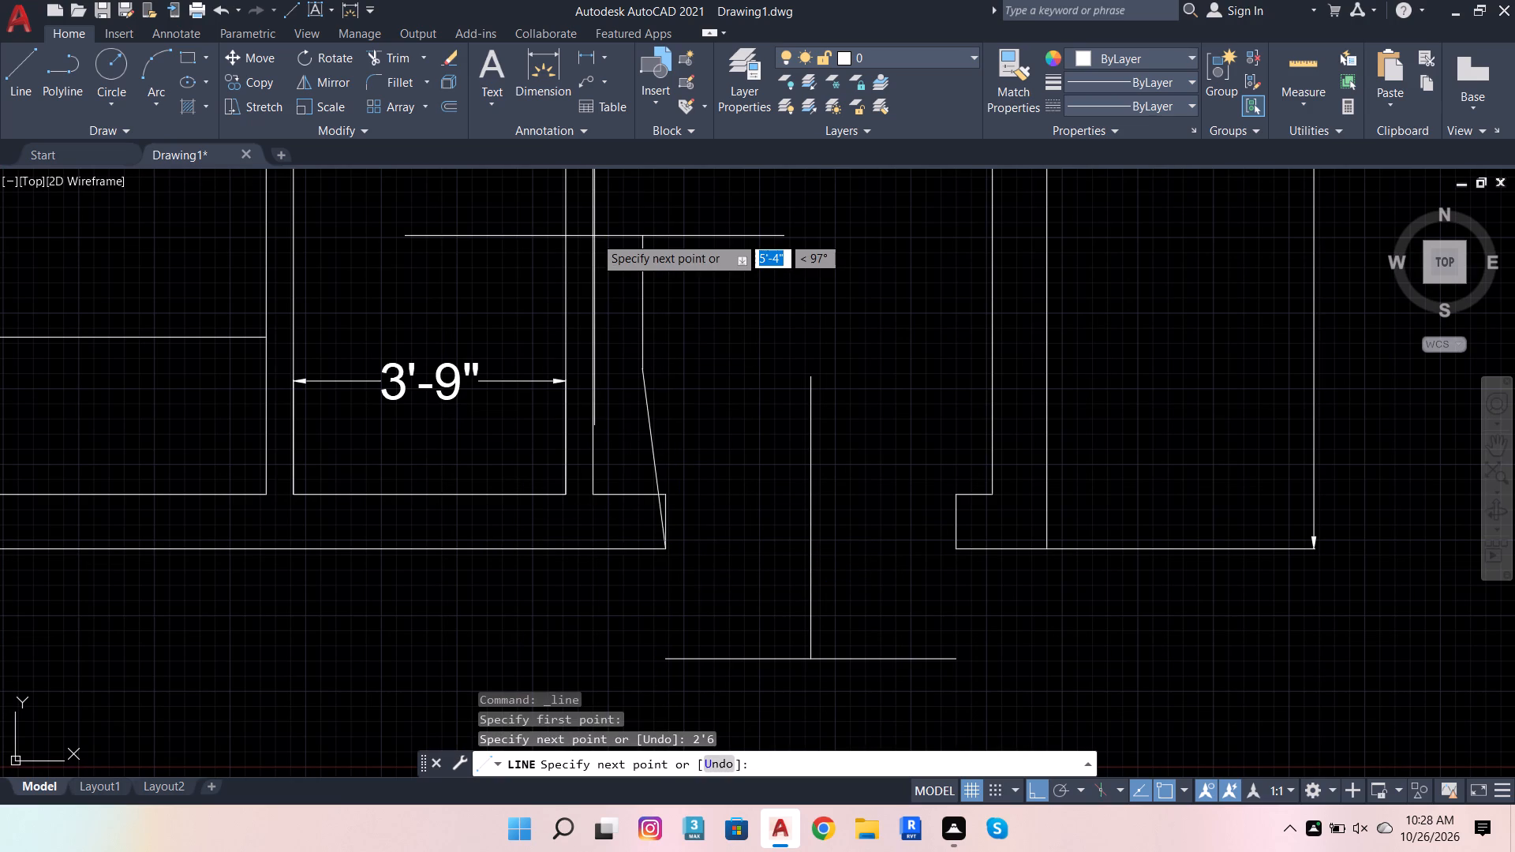
pyautogui.hotkey('ctrl', 'z')
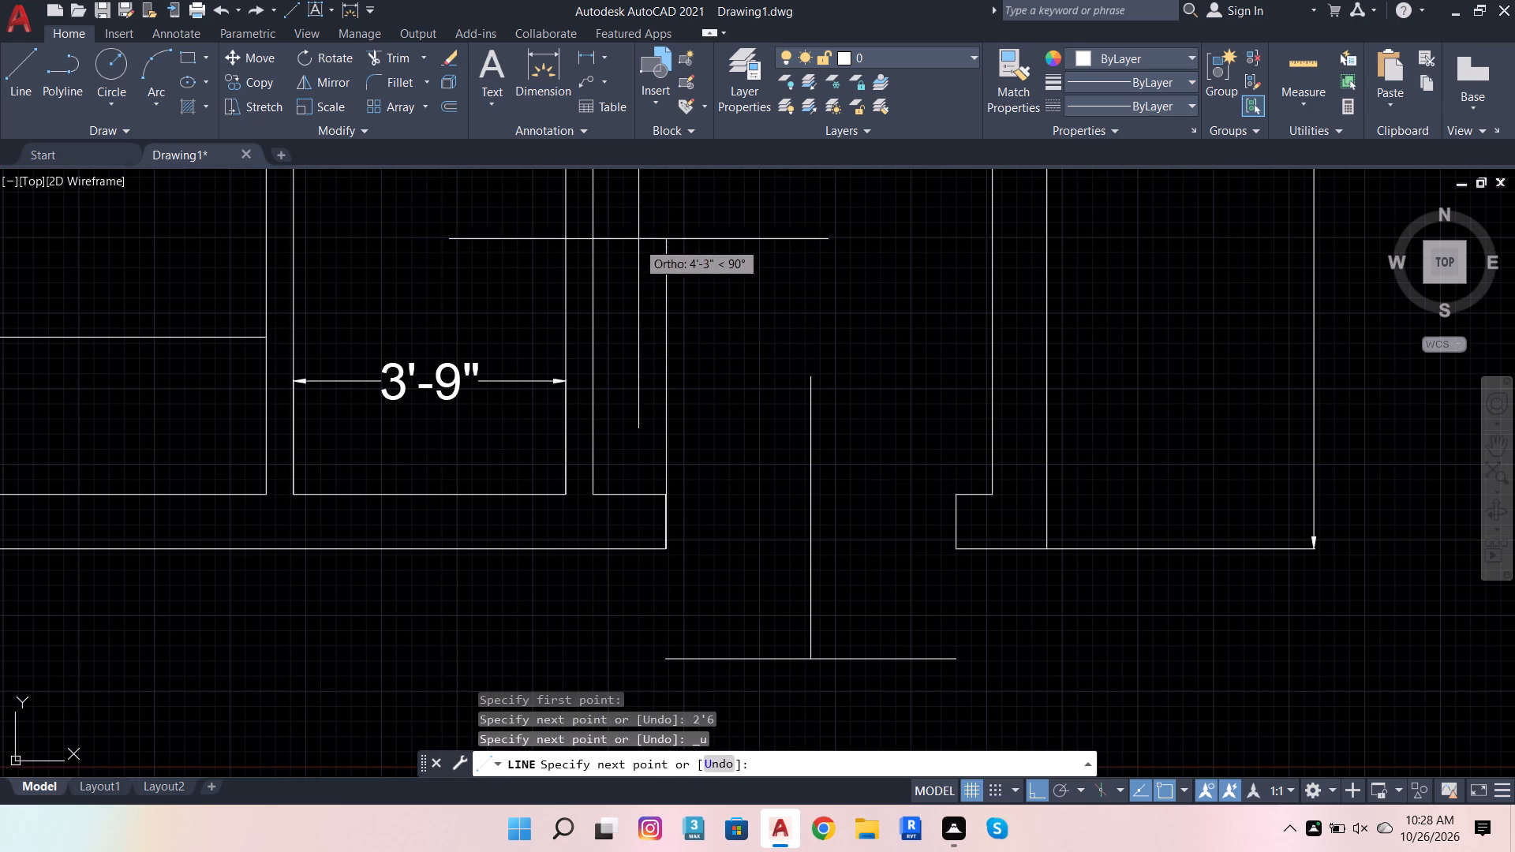
pyautogui.scroll(3, 685, 200)
pyautogui.scroll(-4, 685, 200)
pyautogui.scroll(2, 685, 200)
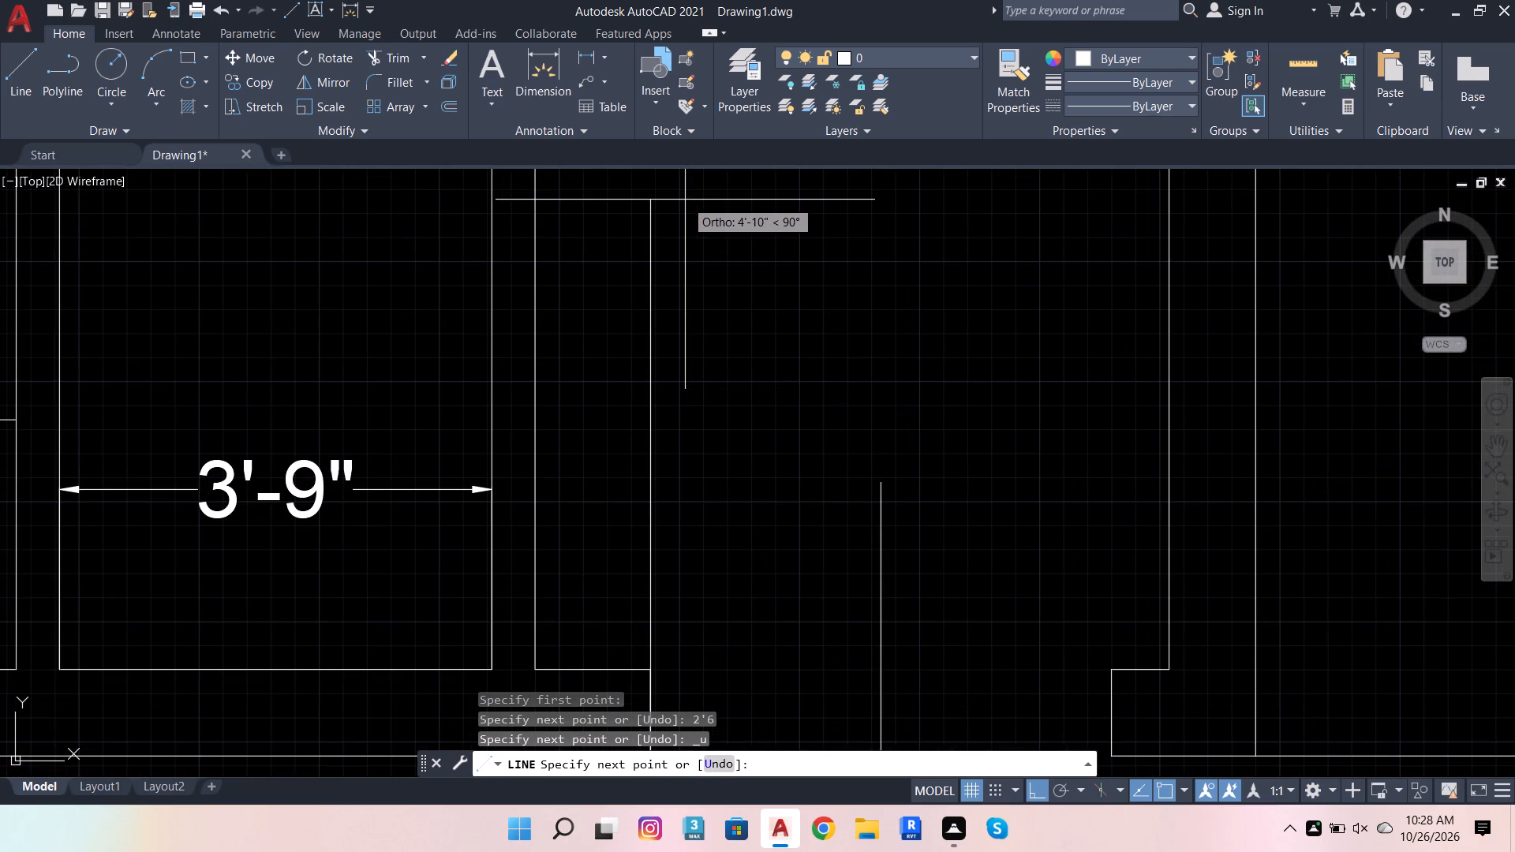
pyautogui.write("2'6")
pyautogui.press('Return')
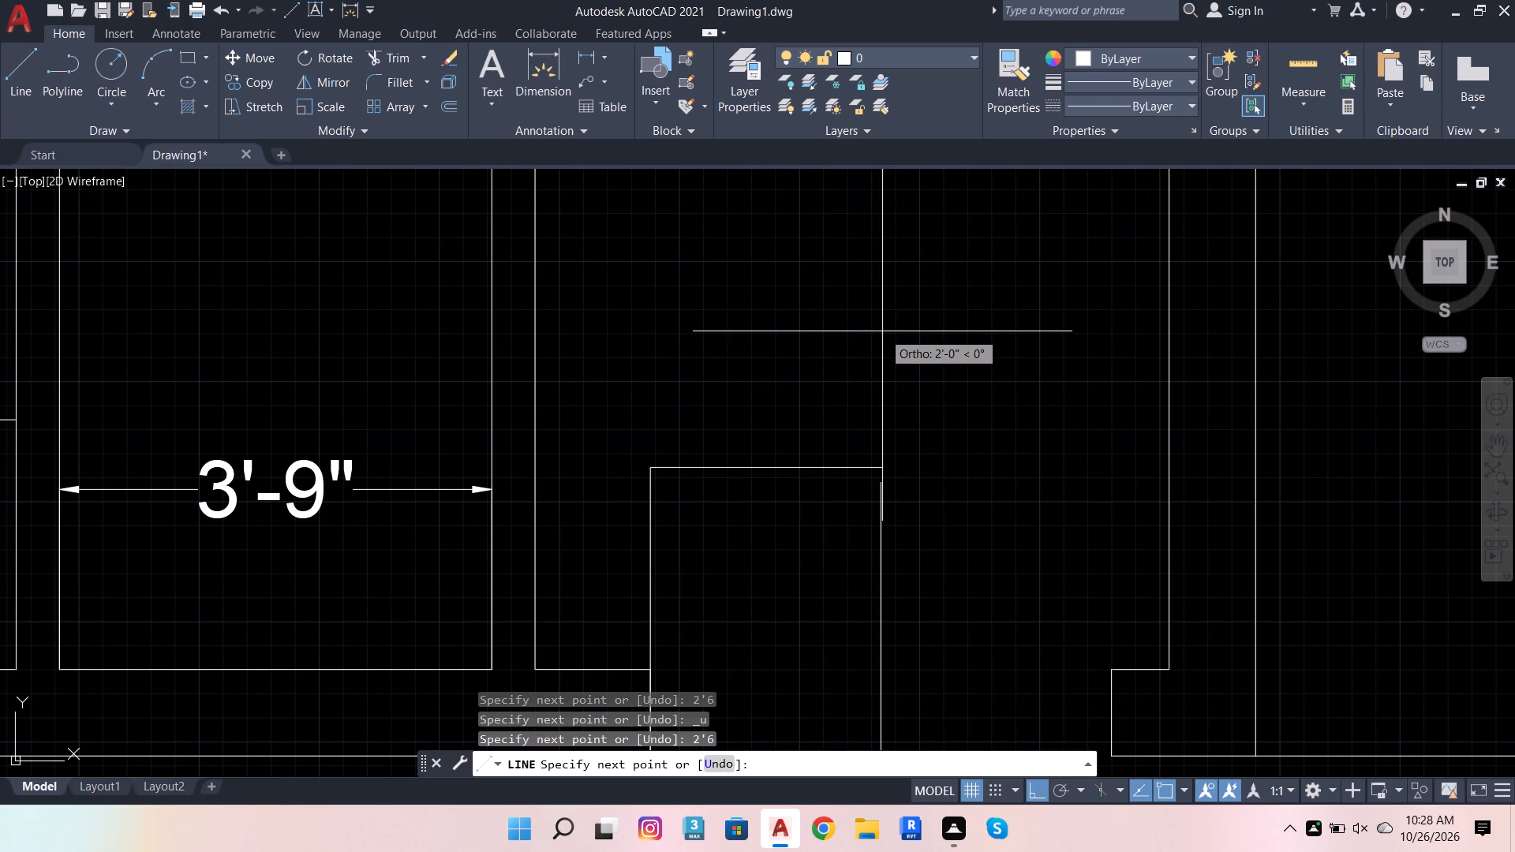
pyautogui.press('1')
pyautogui.press('Return')
pyautogui.scroll(-3, 894, 326)
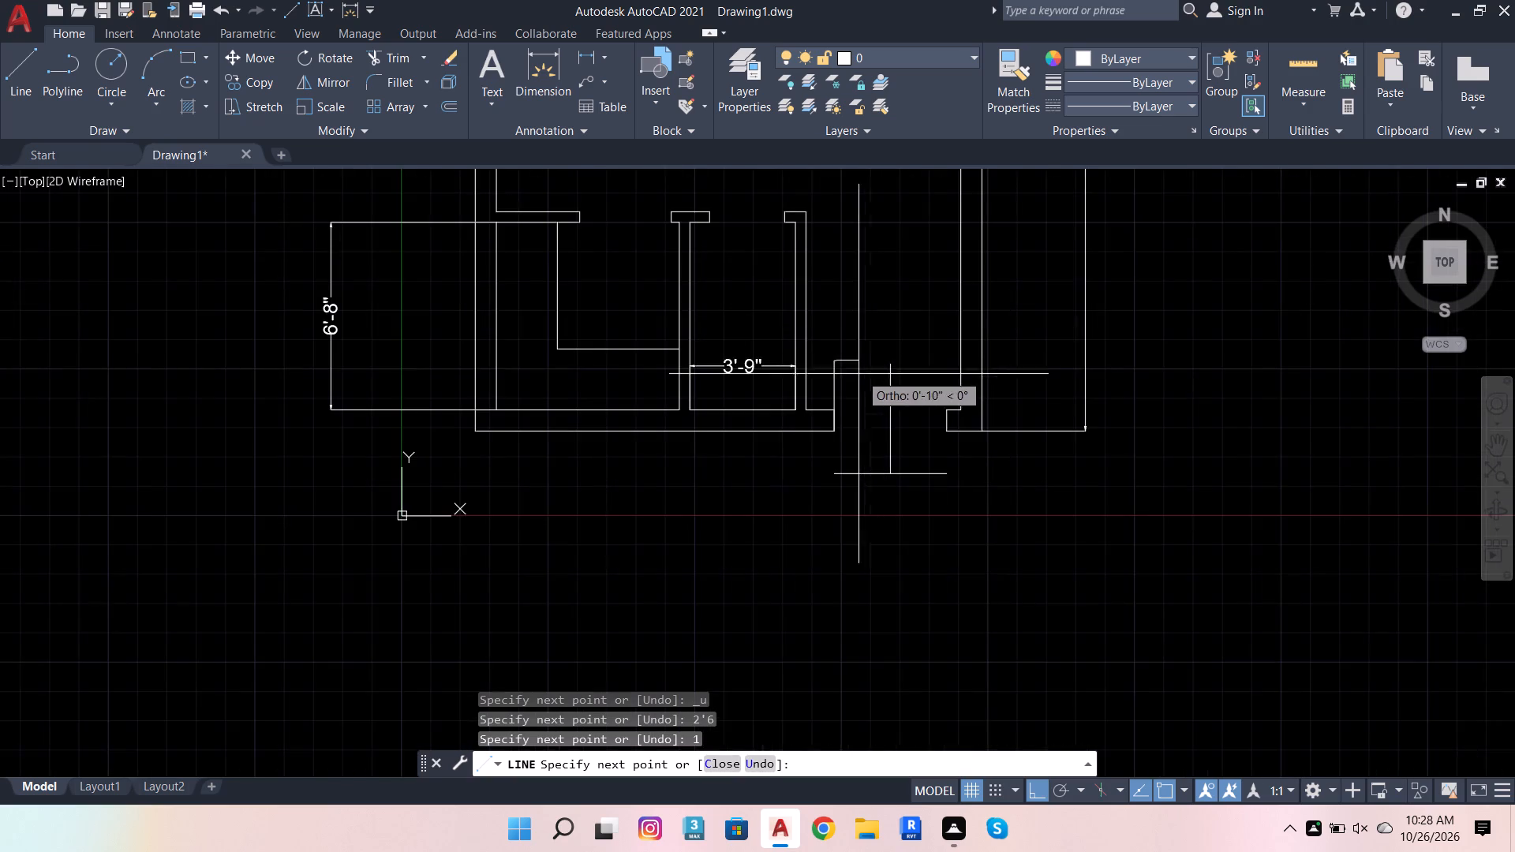
pyautogui.scroll(2, 852, 388)
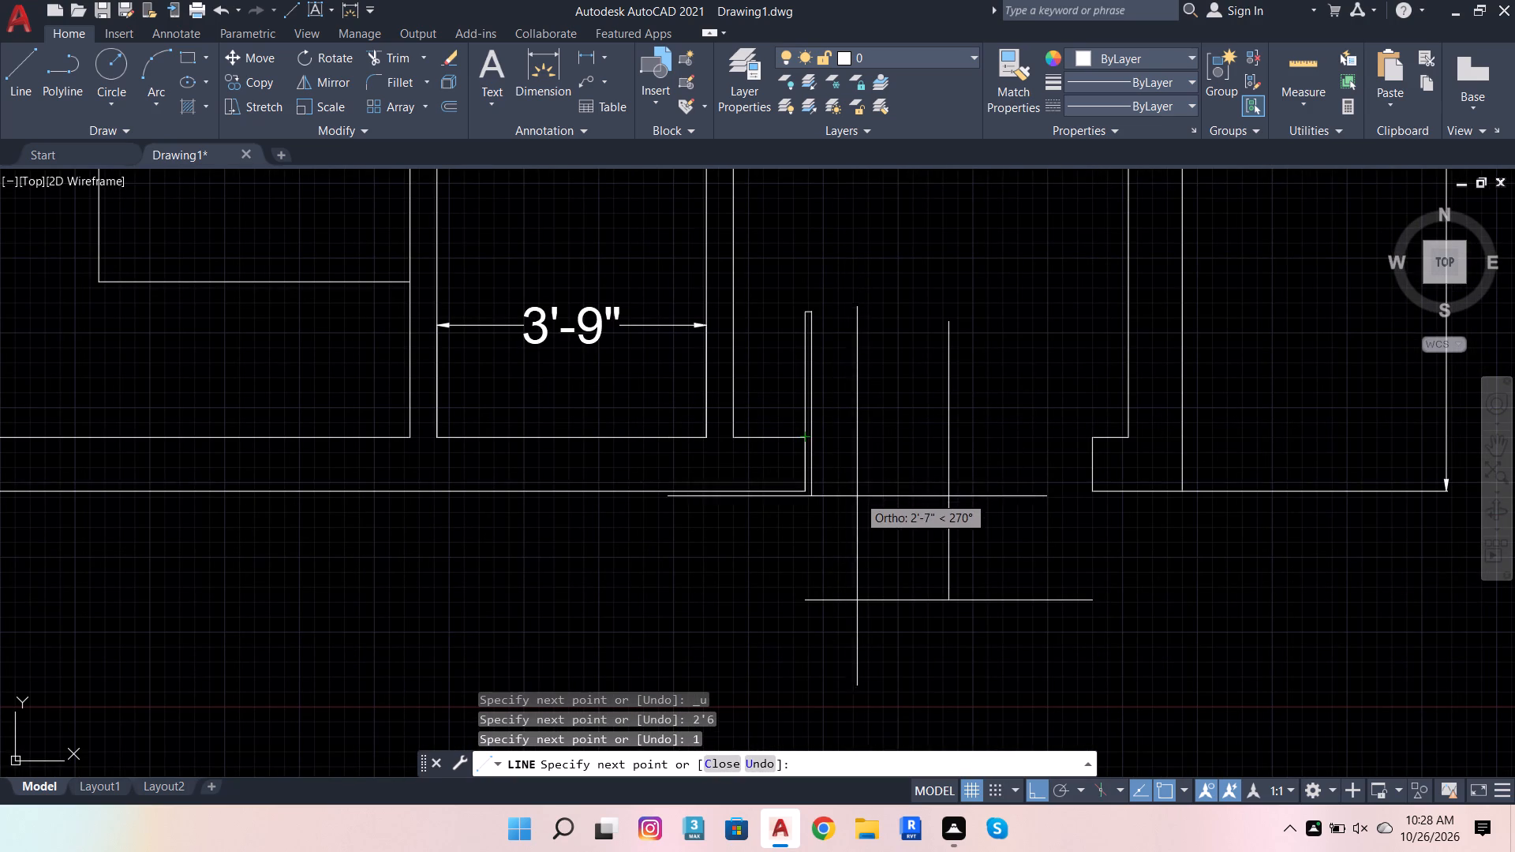
pyautogui.scroll(4, 855, 501)
pyautogui.write("2'6")
pyautogui.press('Return')
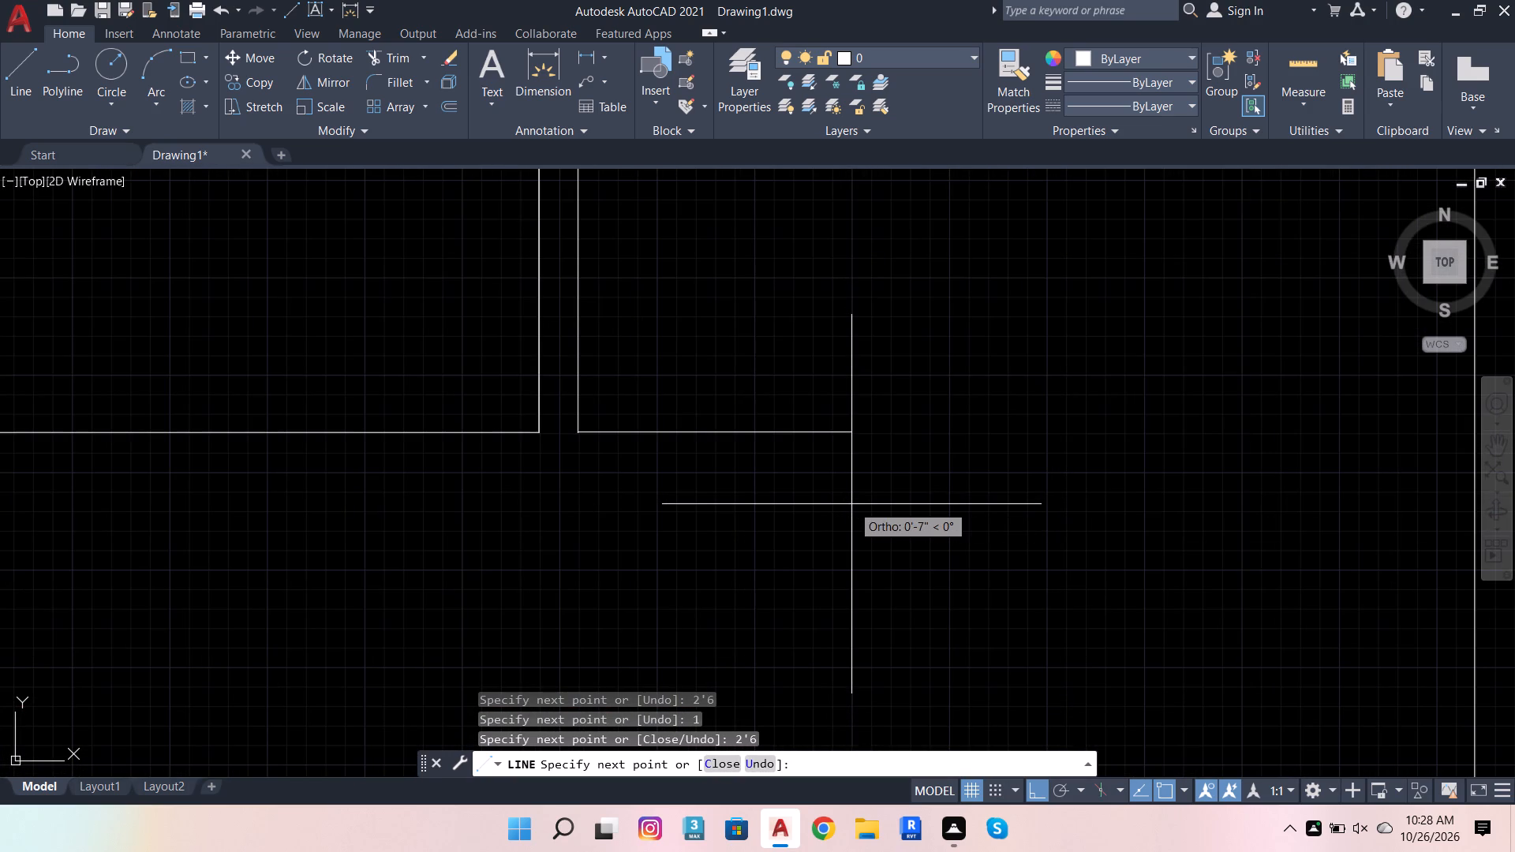
pyautogui.press('space')
pyautogui.scroll(-2, 784, 582)
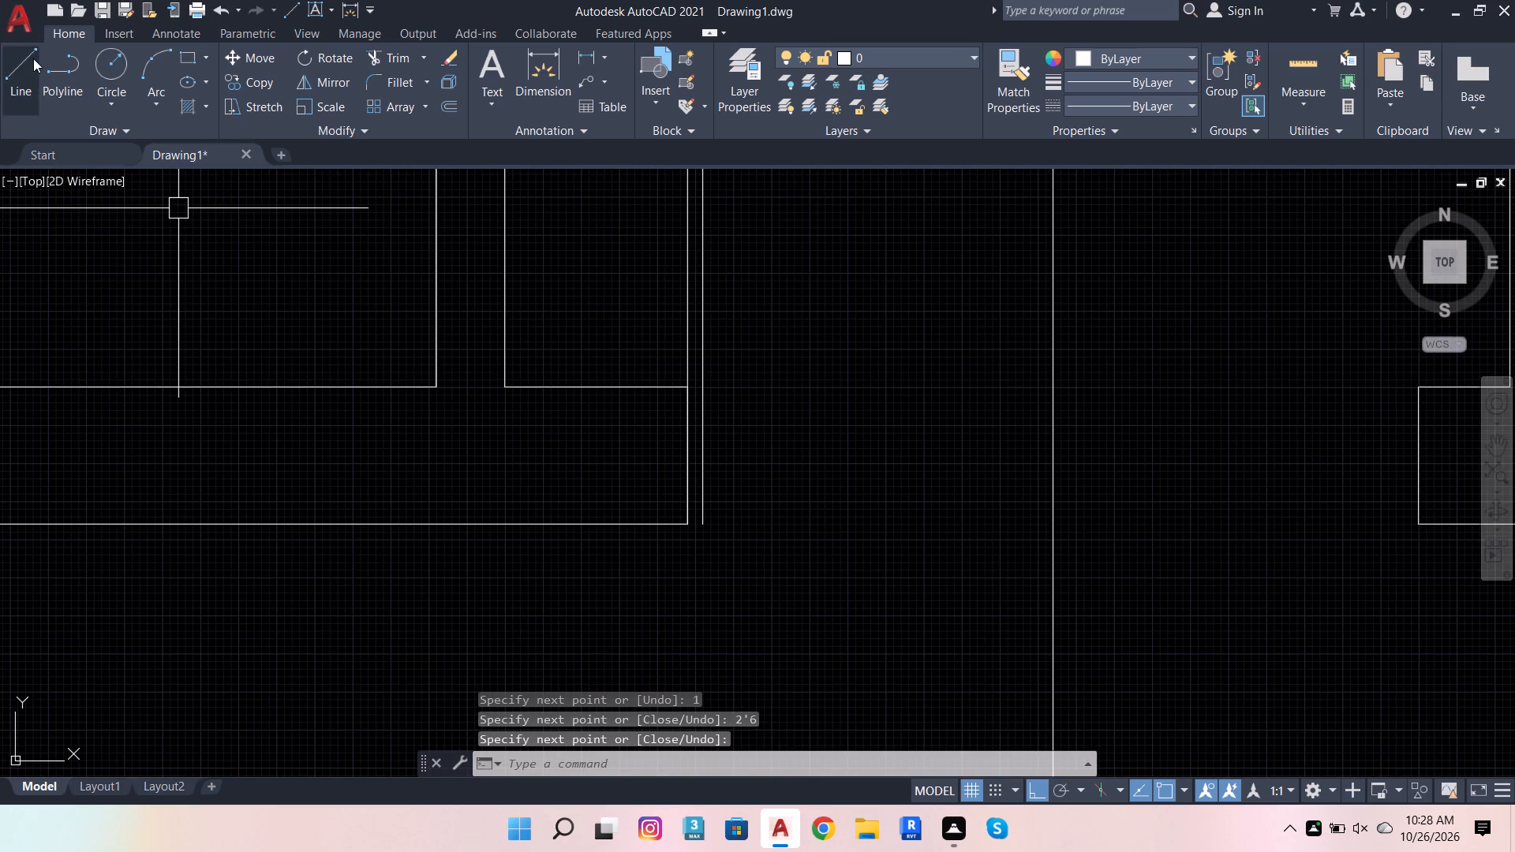
# Draw a 2' horizontal line rightward from the opening's left outer corner to the centre line.
pyautogui.click(20, 80)
pyautogui.click(692, 525)
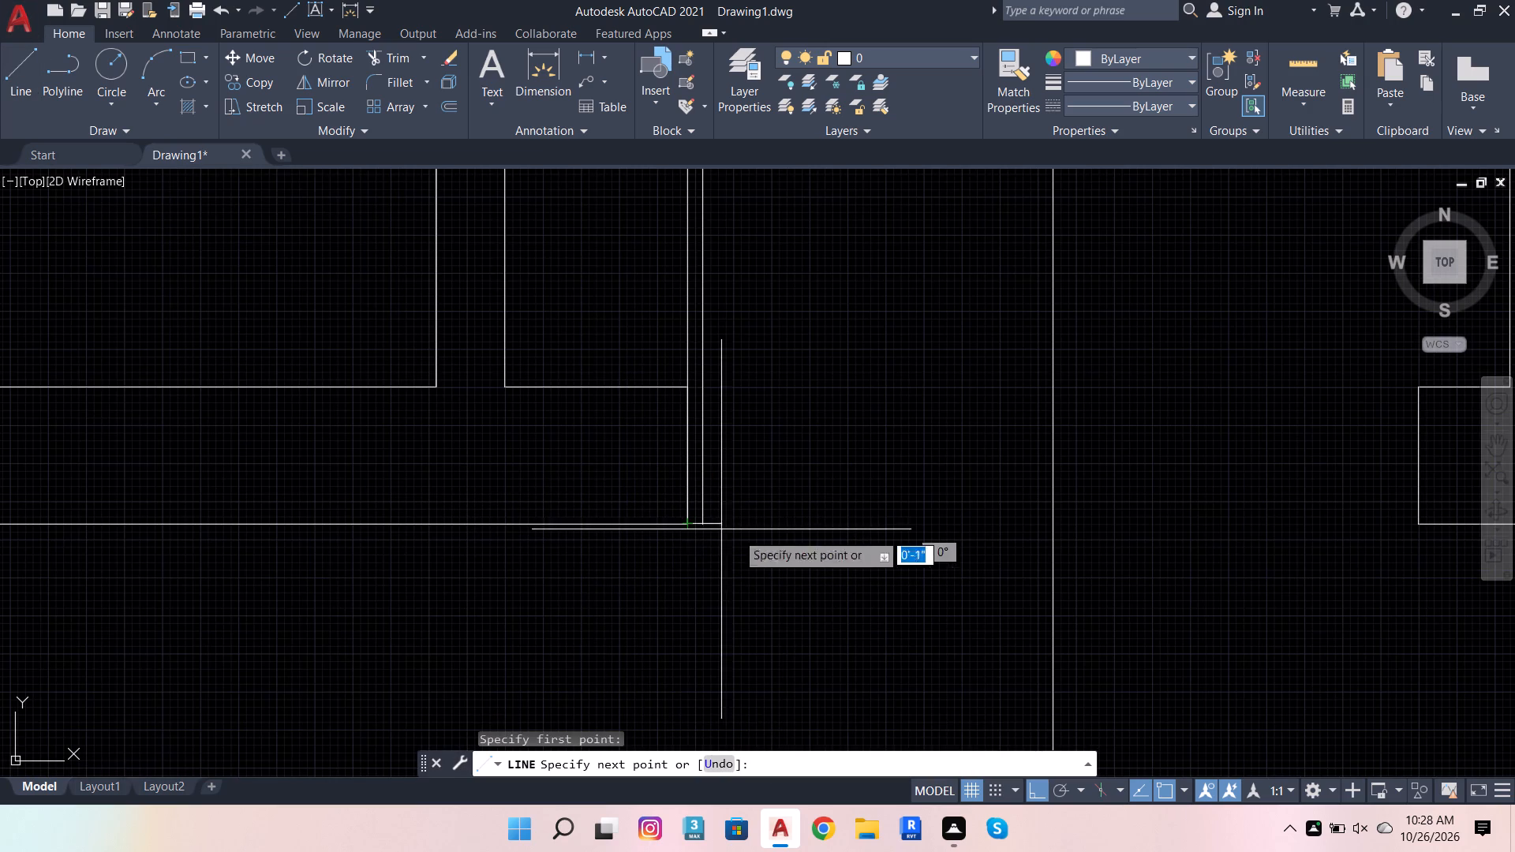
pyautogui.write("2'")
pyautogui.press('Return')
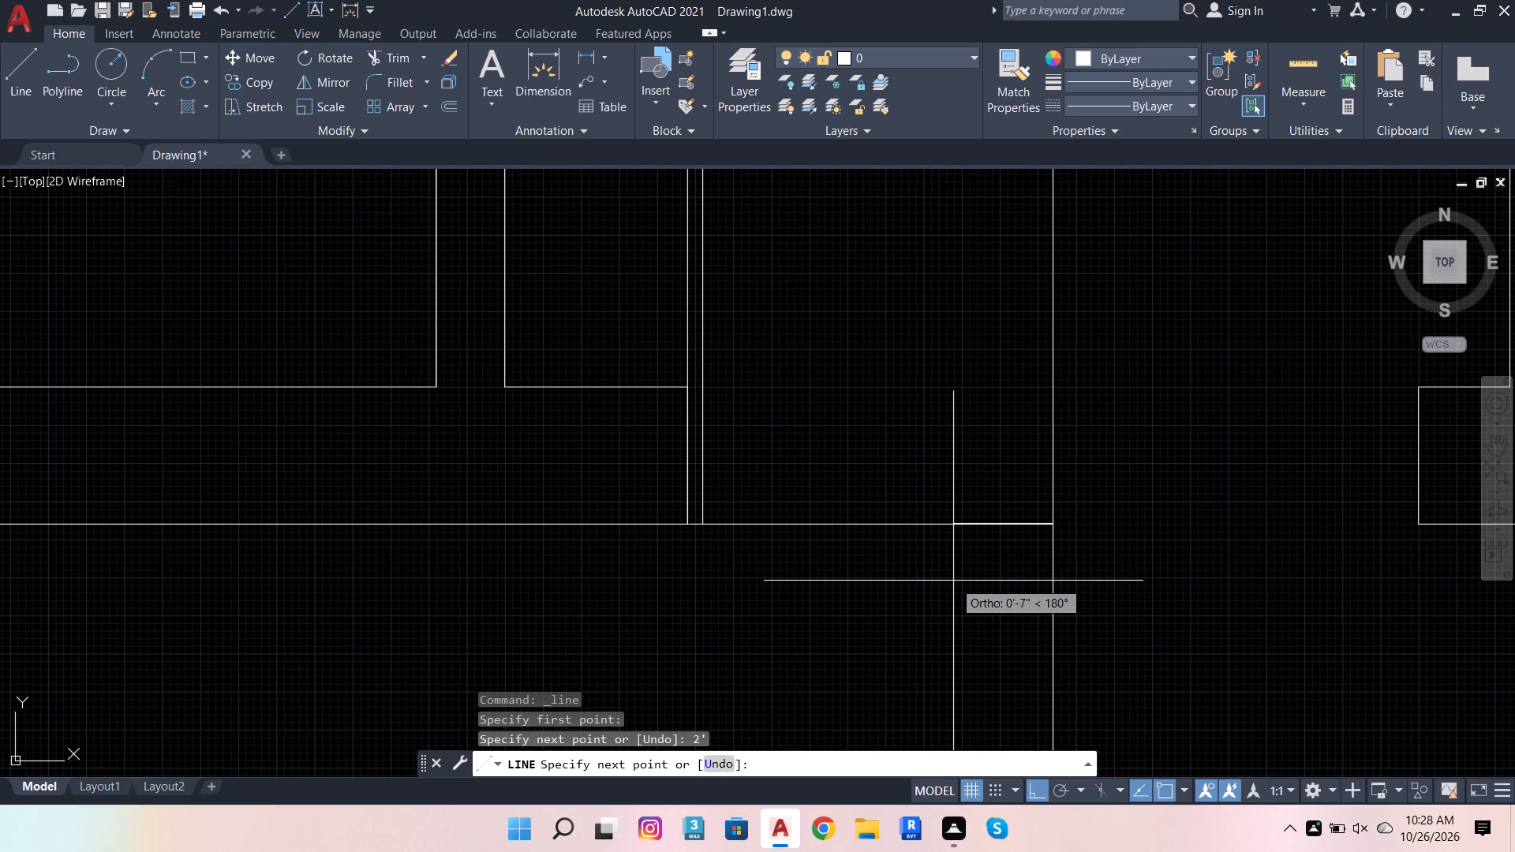
pyautogui.press('space')
pyautogui.scroll(-2, 661, 577)
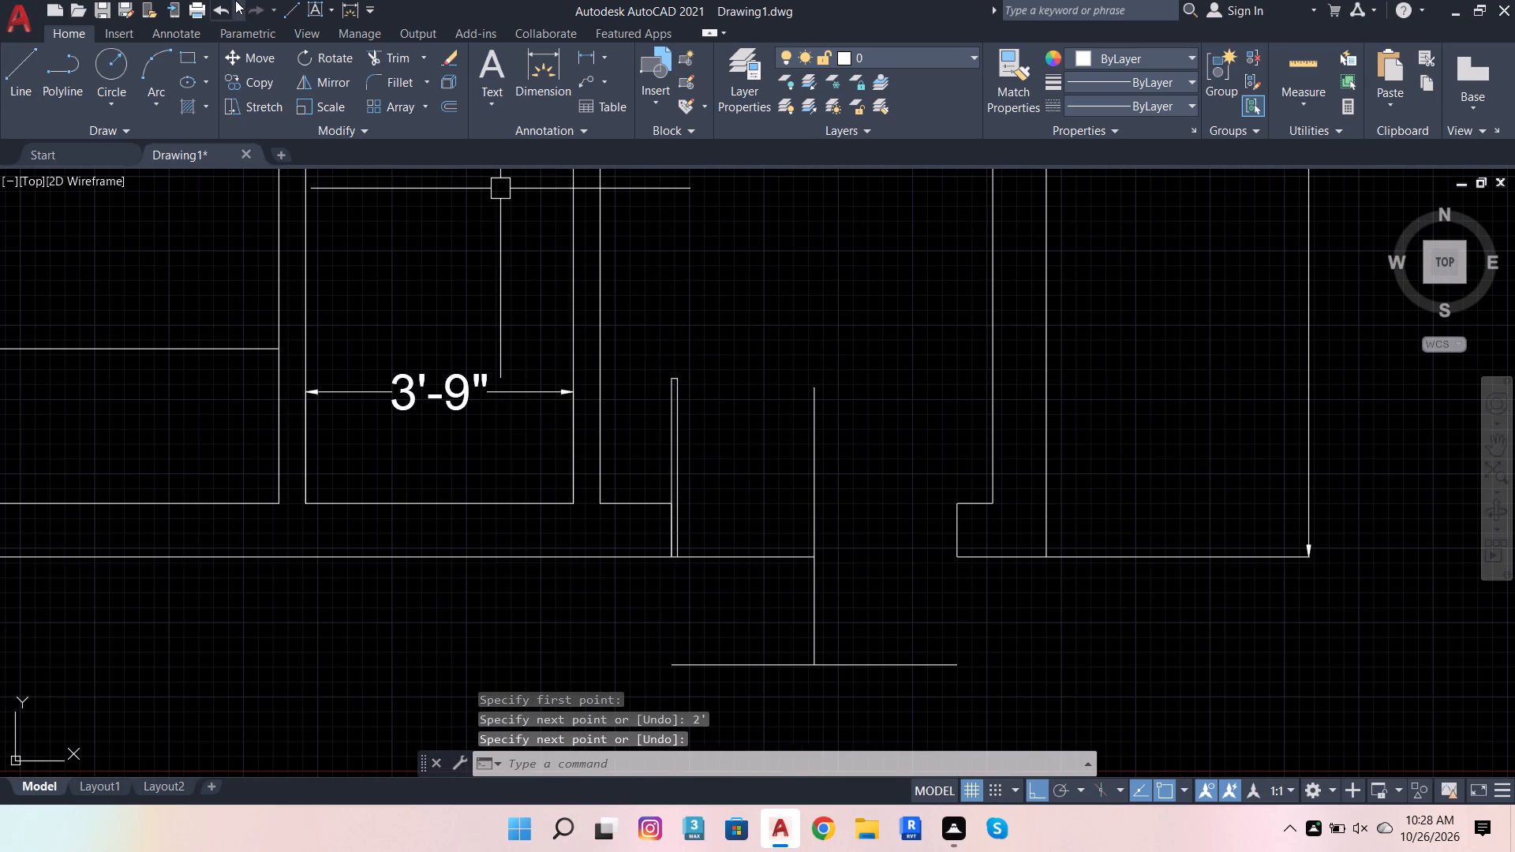
# Draw a door swing arc from the leaf's upper right corner through the 2' line's right end, ending just below it.
pyautogui.click(140, 66)
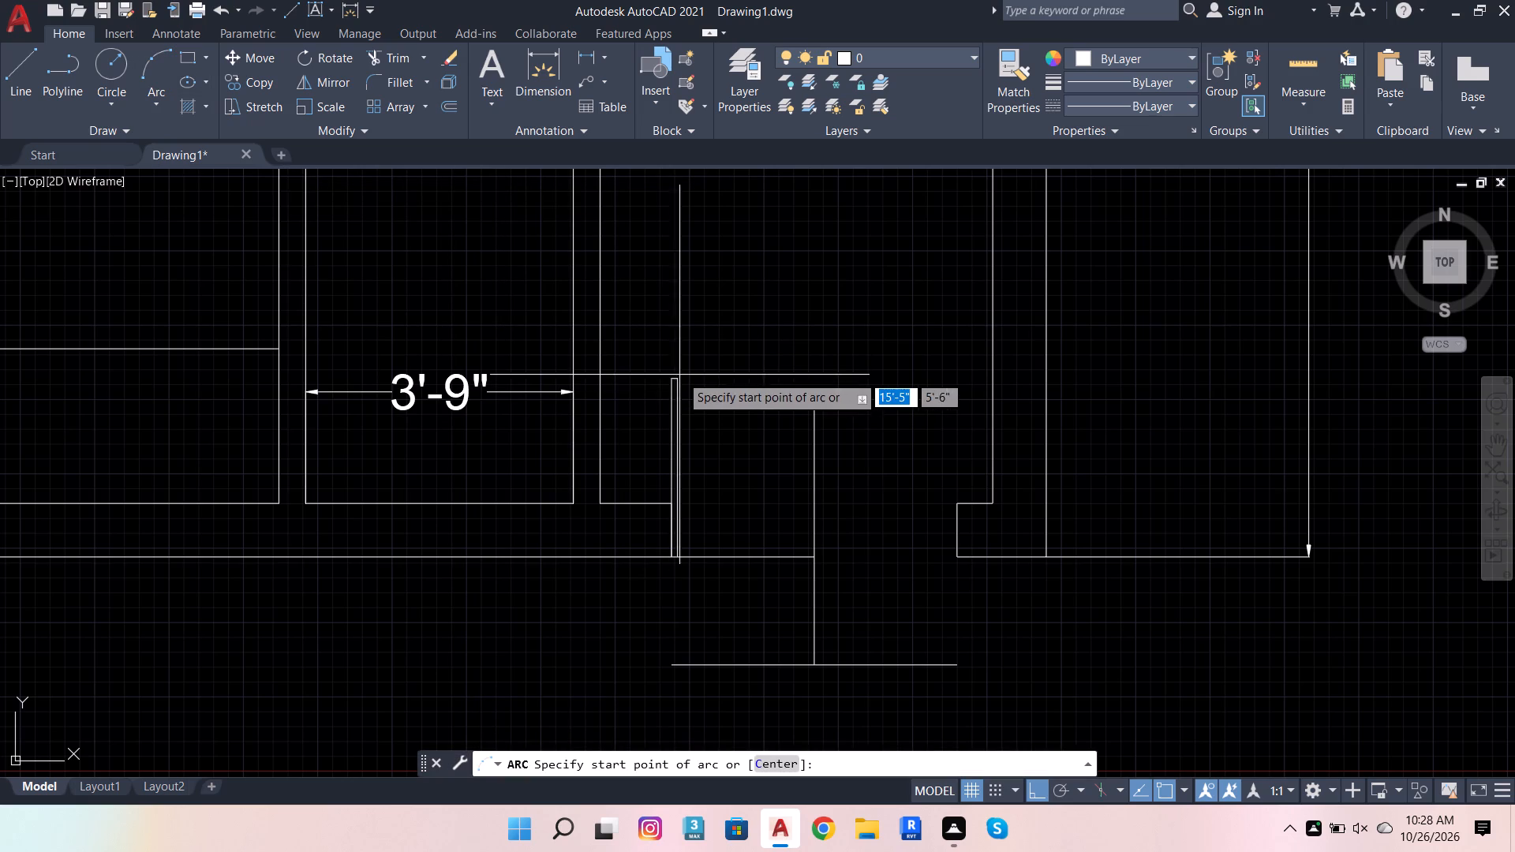
pyautogui.click(677, 374)
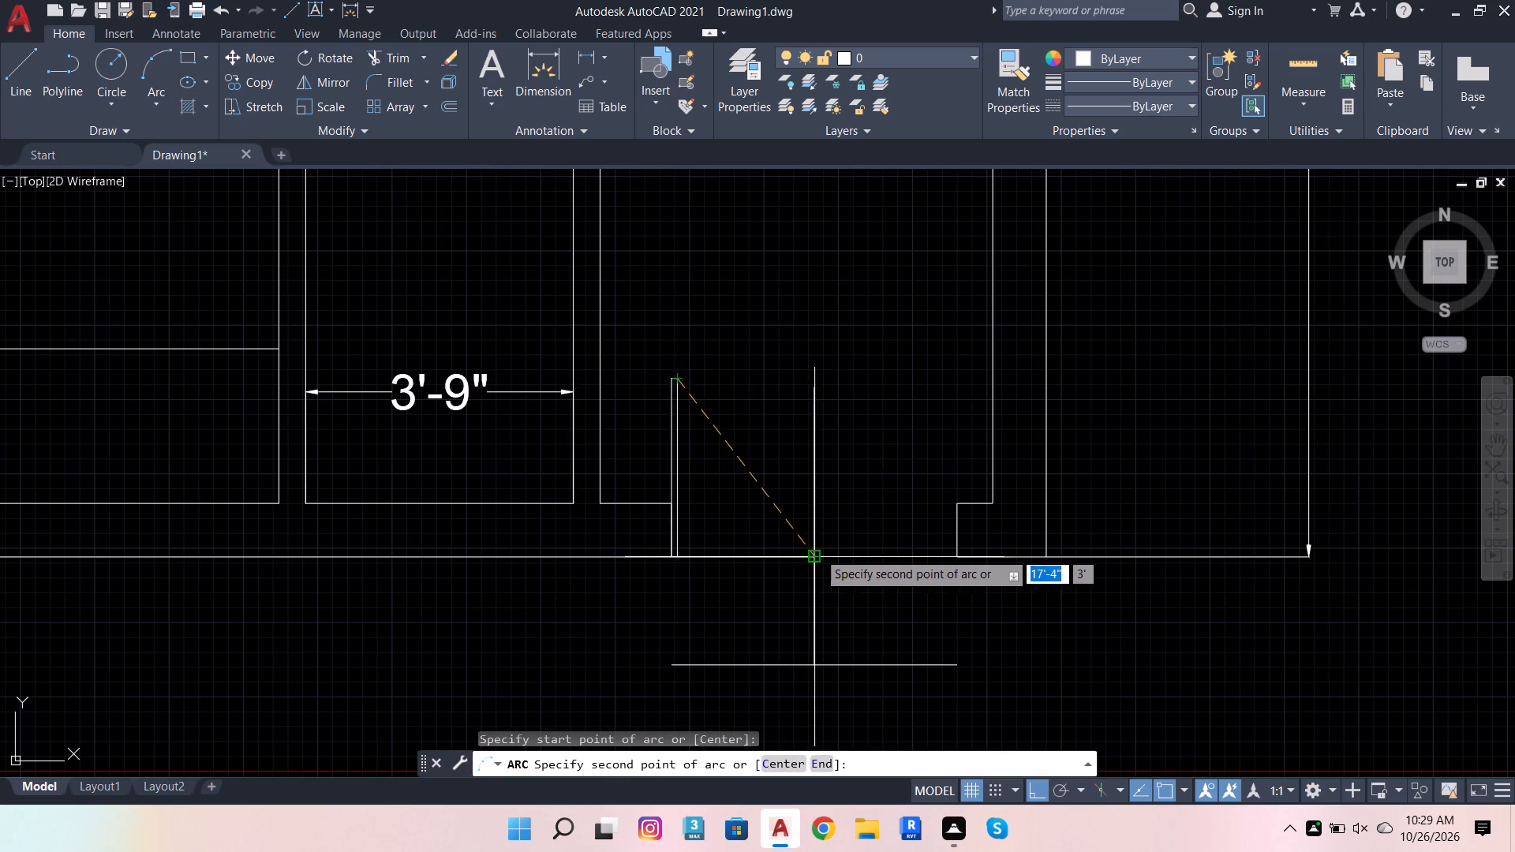
pyautogui.click(816, 556)
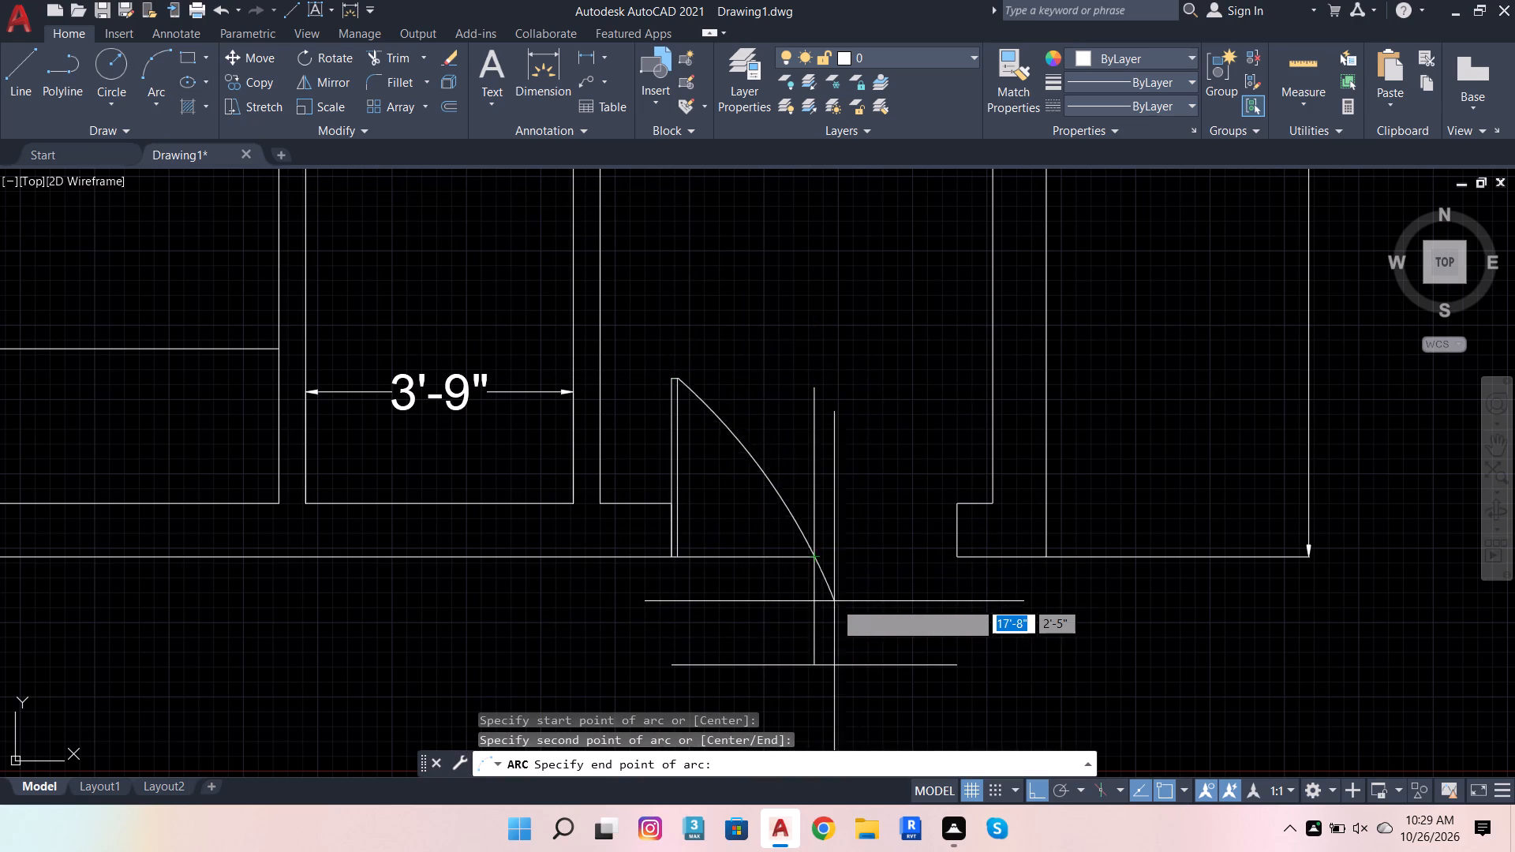
pyautogui.click(817, 607)
pyautogui.press('space')
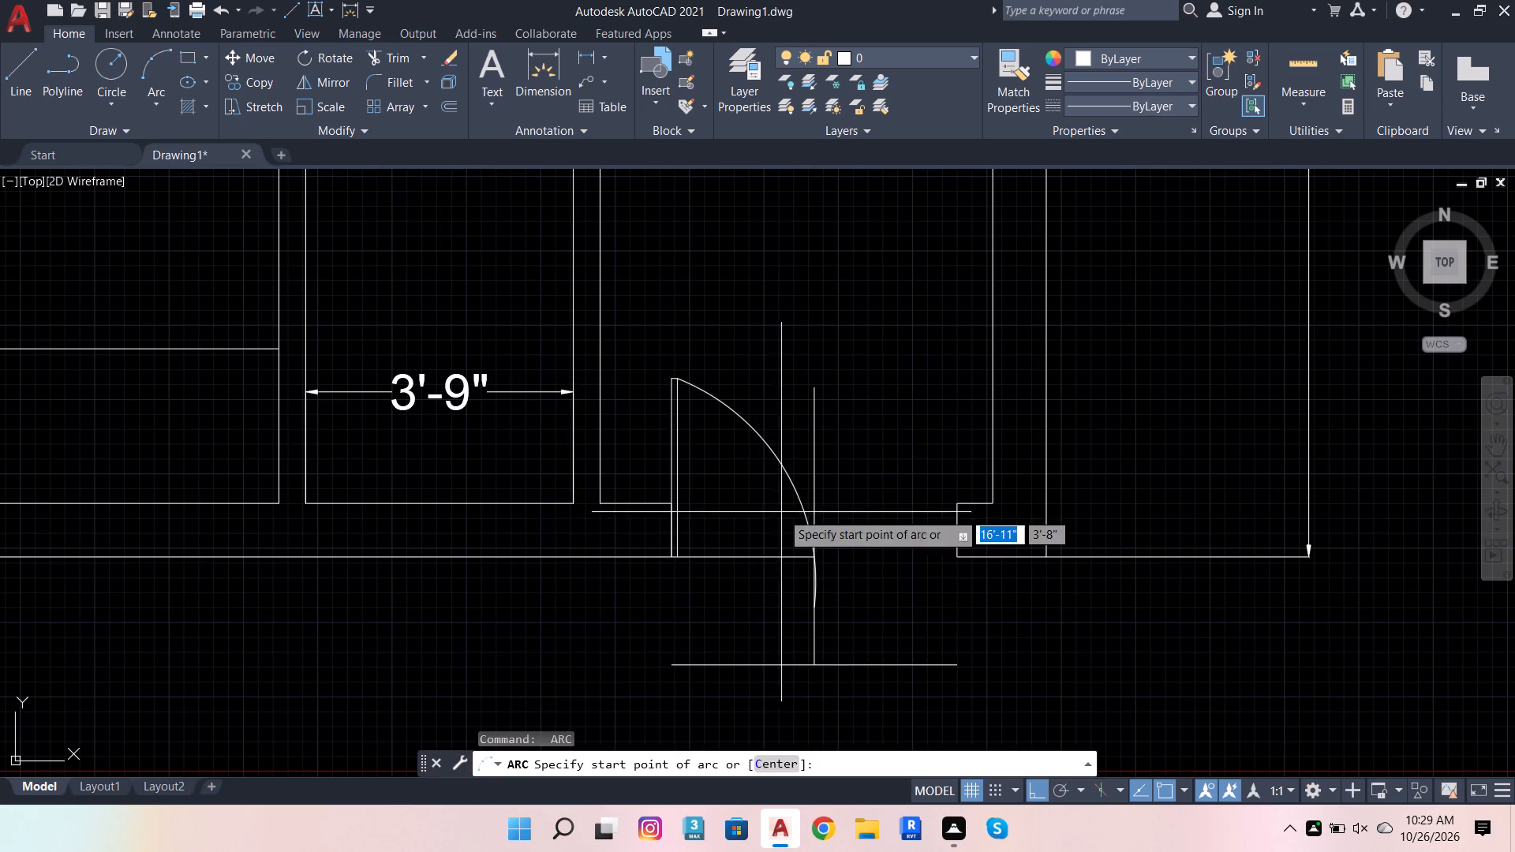
# Trim the door swing arc below the bottom opening's 2' line and remove the vertical centre line above and below it.
pyautogui.click(376, 56)
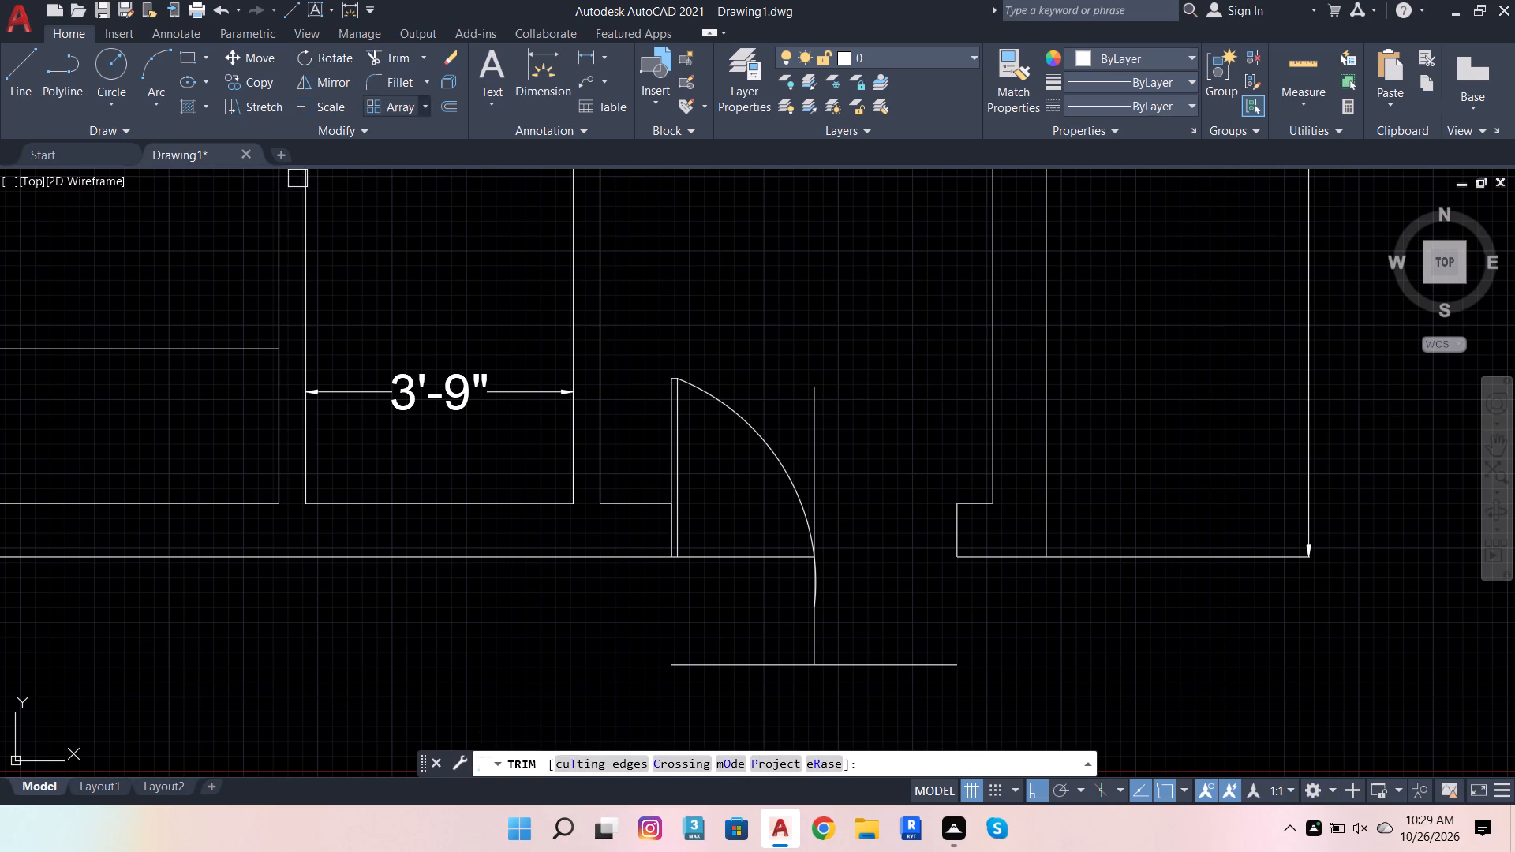
pyautogui.scroll(4, 831, 572)
pyautogui.click(787, 494)
pyautogui.click(479, 553)
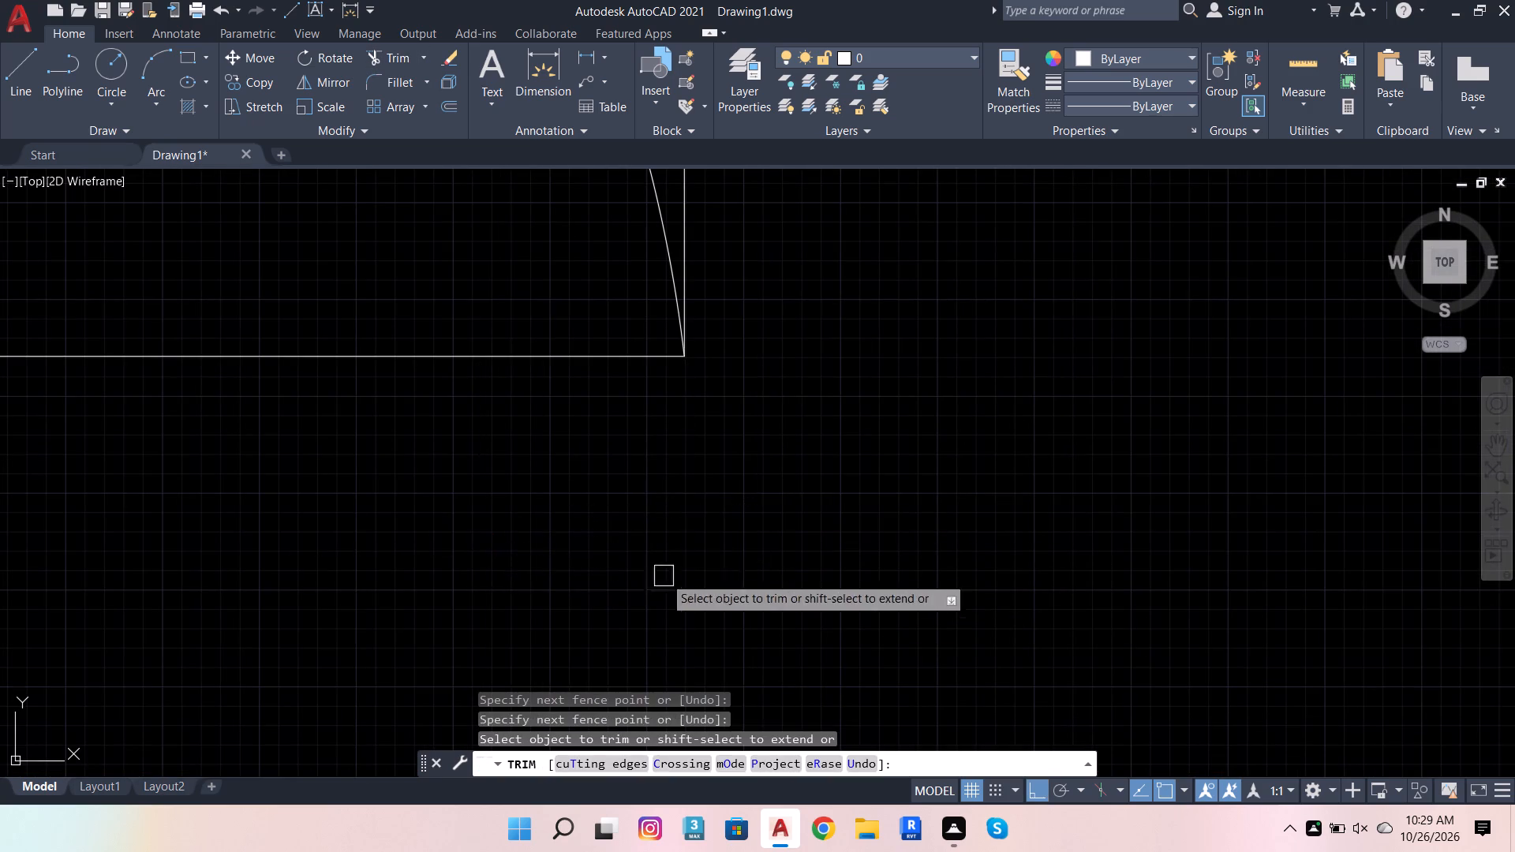
pyautogui.scroll(-2, 742, 627)
pyautogui.click(727, 372)
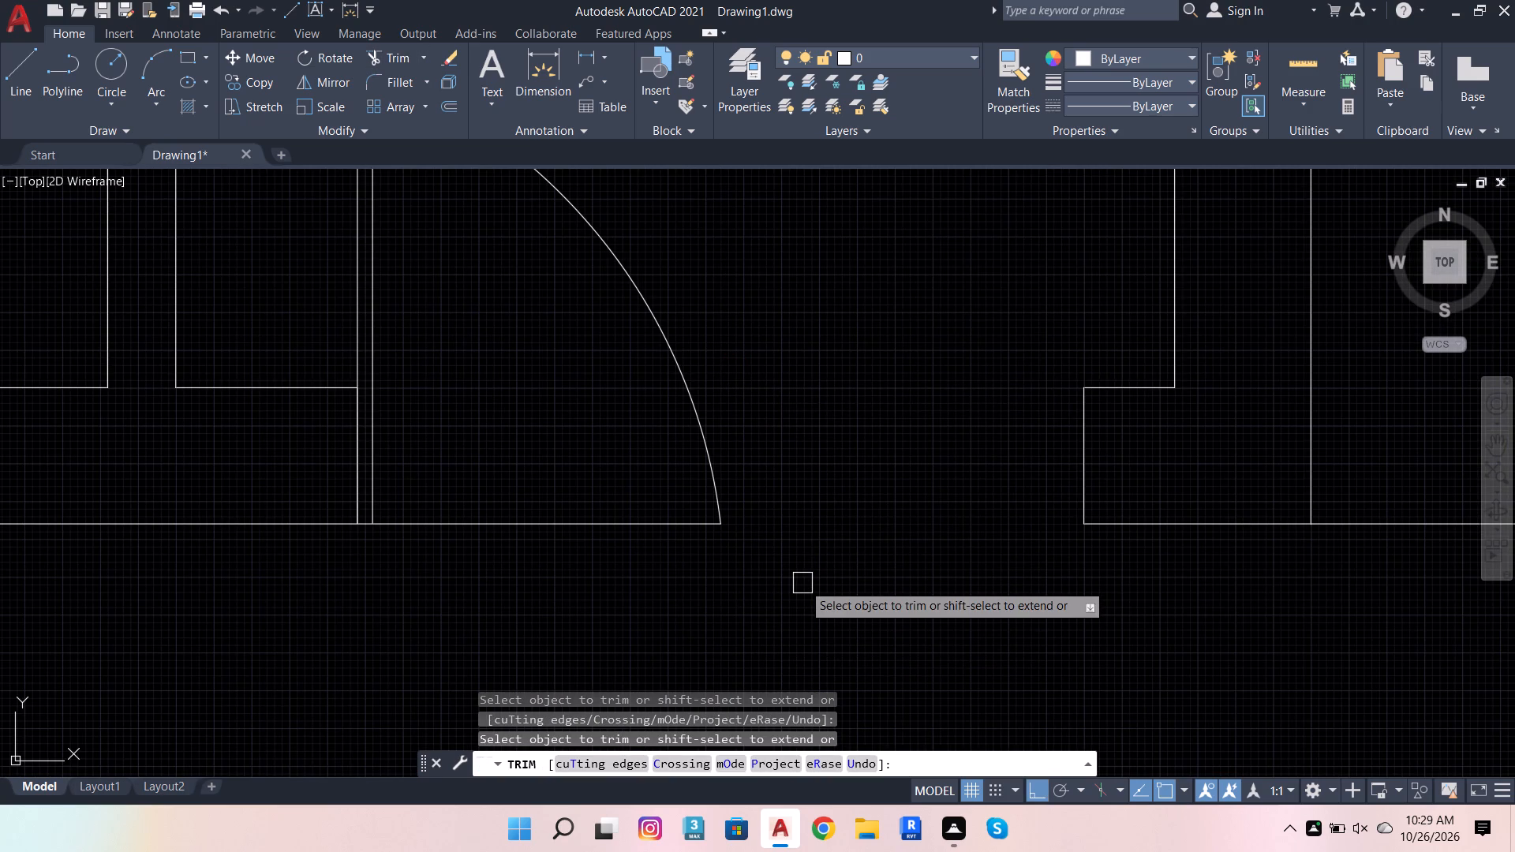
pyautogui.press('Escape')
# Mirror the entrance door leaf, swing arc and 2' line about a vertical axis through the arc's lower end, keeping the originals.
pyautogui.click(583, 587)
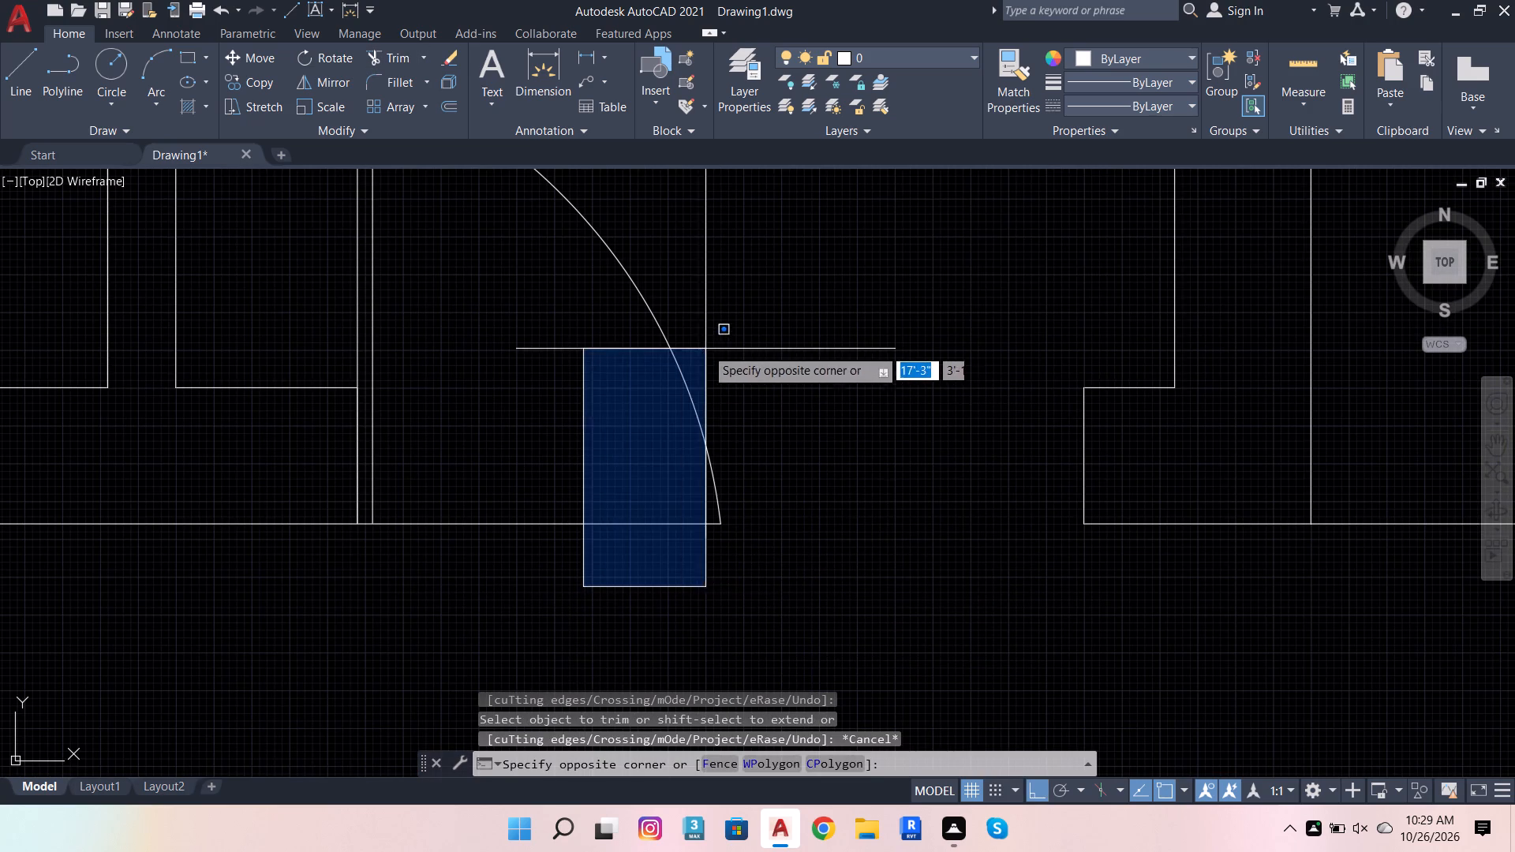
pyautogui.click(713, 342)
pyautogui.moveTo(807, 573); pyautogui.dragTo(800, 567)
pyautogui.click(469, 331)
pyautogui.scroll(-2, 647, 563)
pyautogui.scroll(3, 542, 409)
pyautogui.click(554, 397)
pyautogui.click(387, 211)
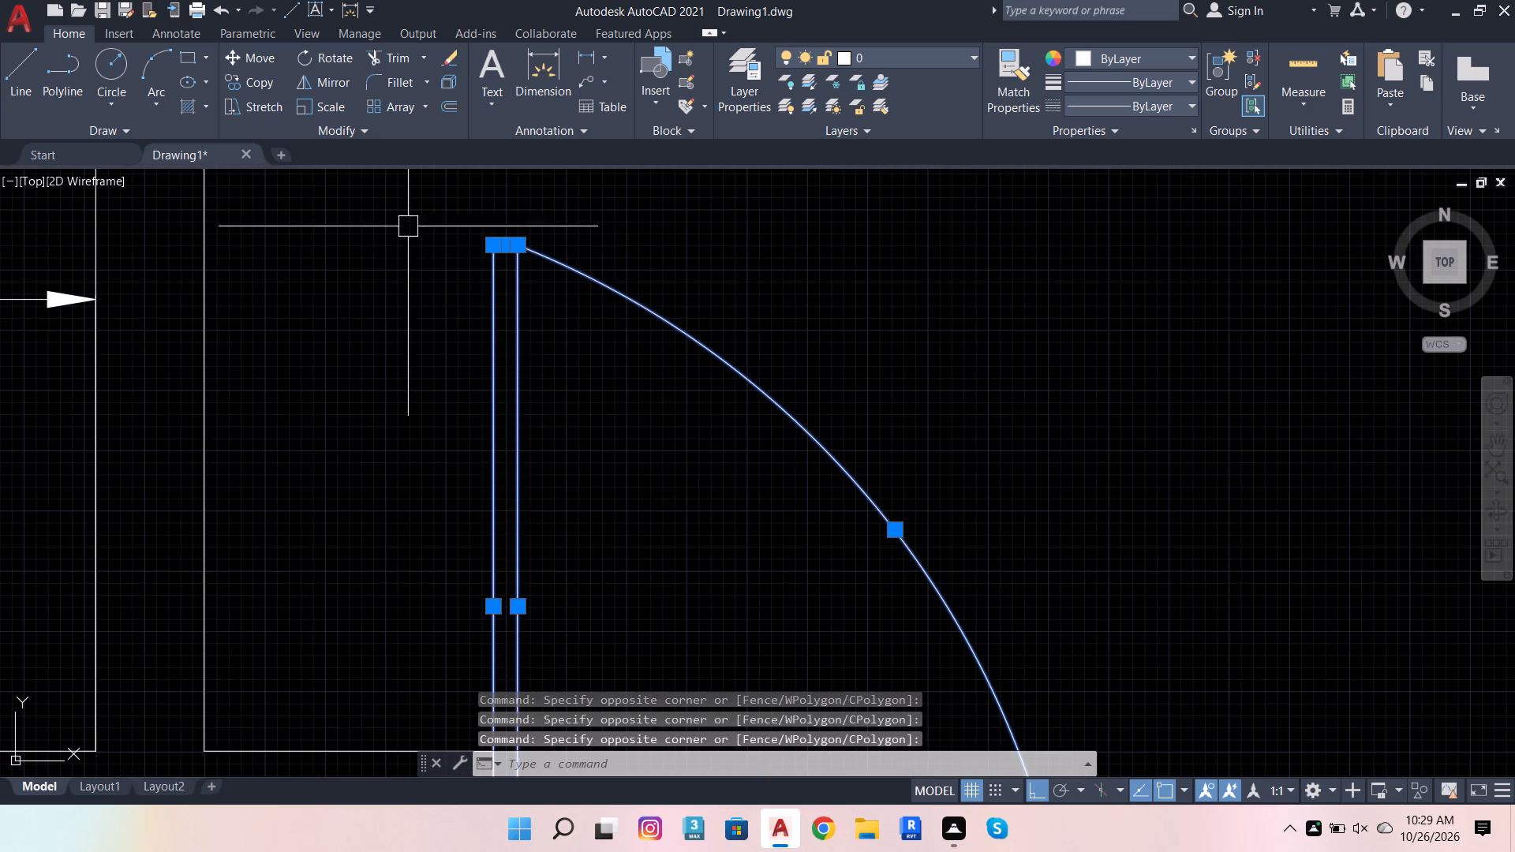
pyautogui.scroll(-3, 587, 376)
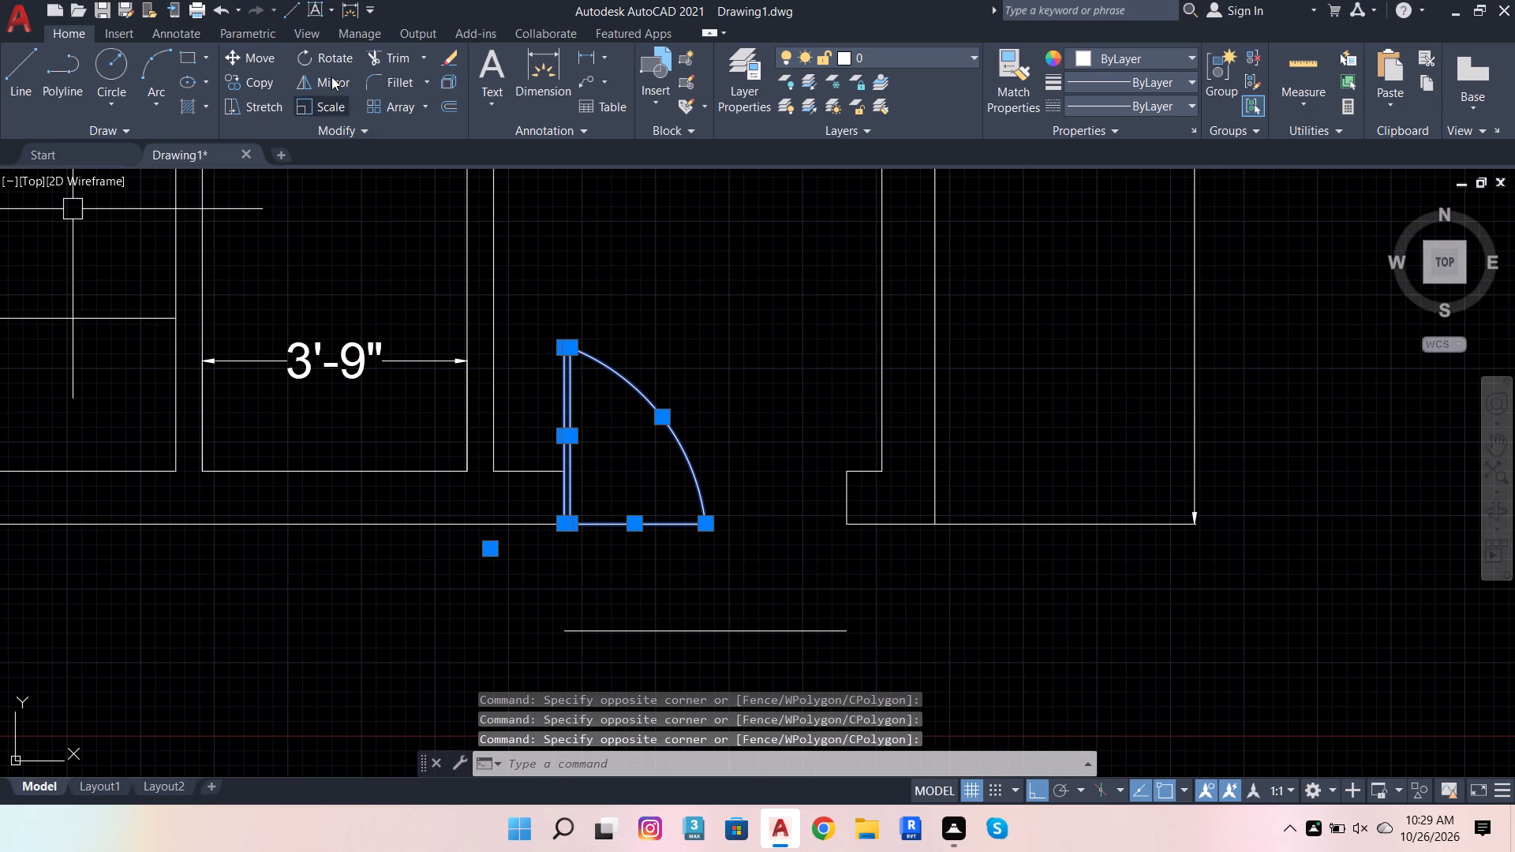
pyautogui.click(331, 77)
pyautogui.click(708, 521)
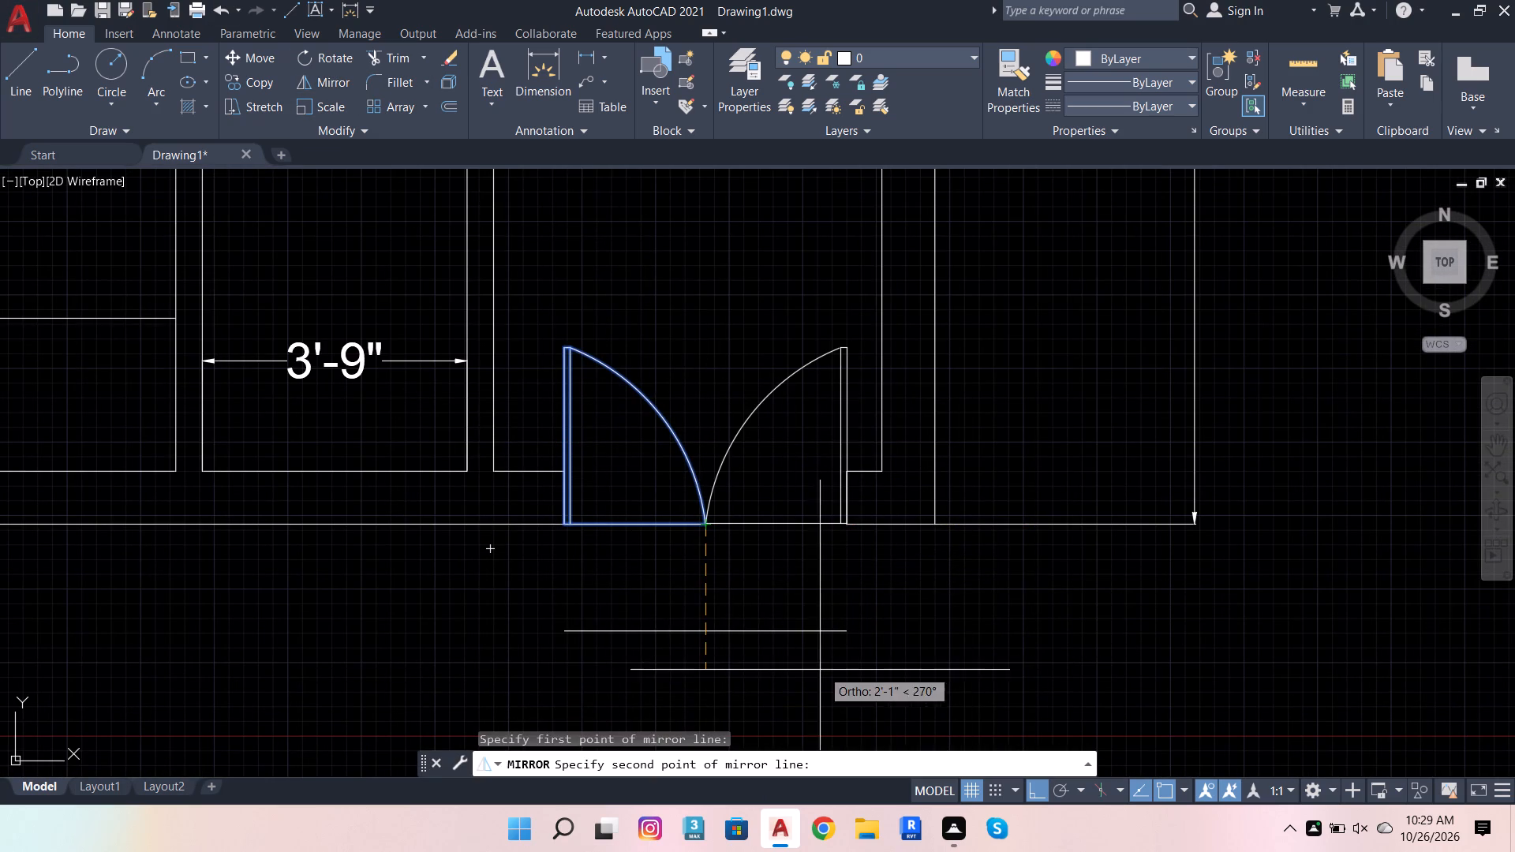
pyautogui.scroll(-4, 894, 533)
pyautogui.scroll(2, 852, 616)
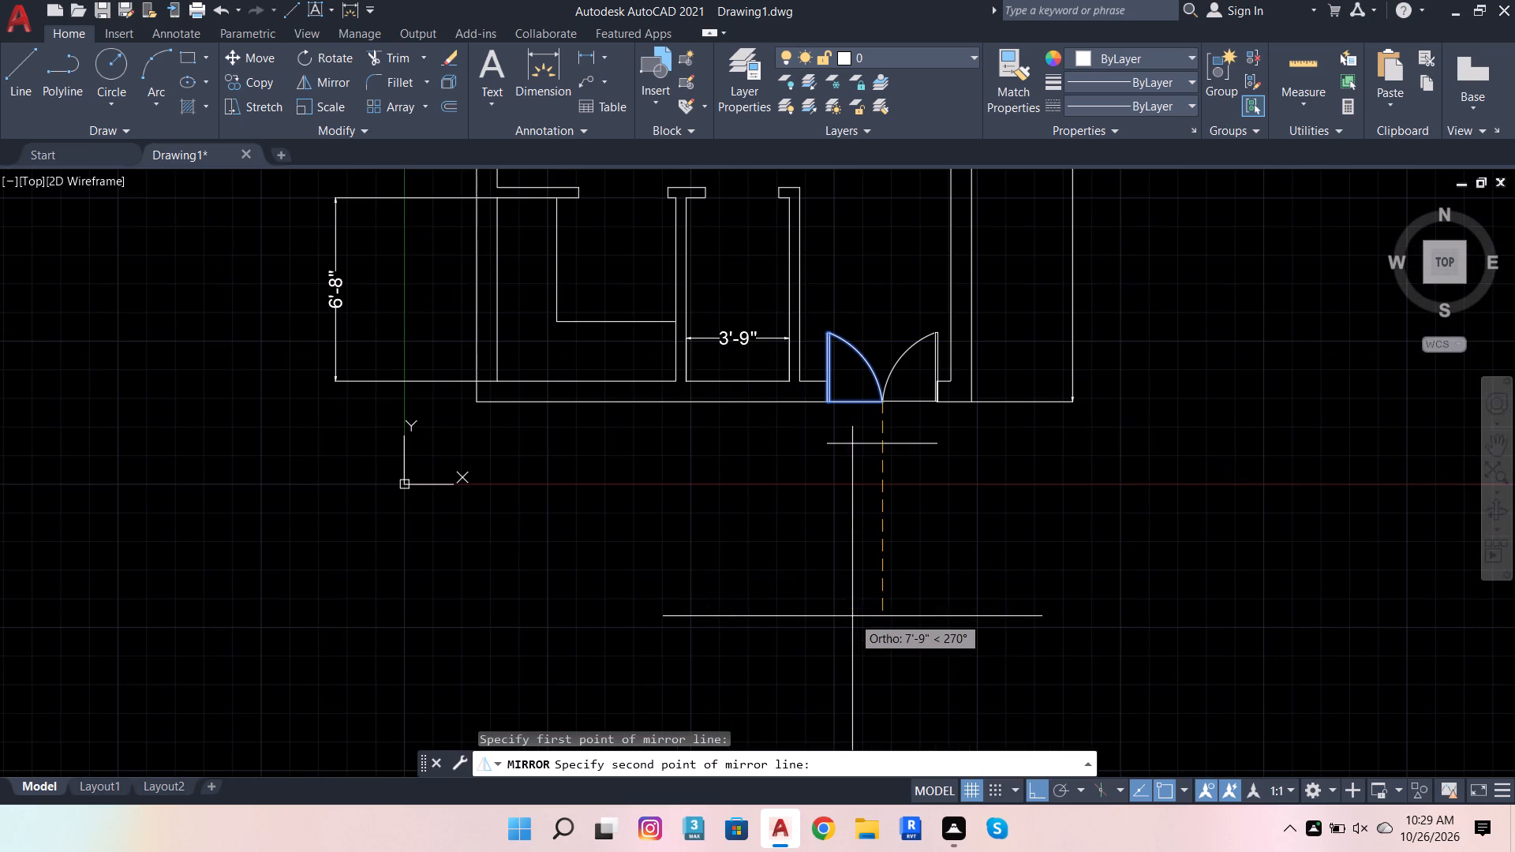
pyautogui.click(849, 581)
pyautogui.moveTo(896, 650); pyautogui.dragTo(849, 581)
pyautogui.scroll(-2, 930, 533)
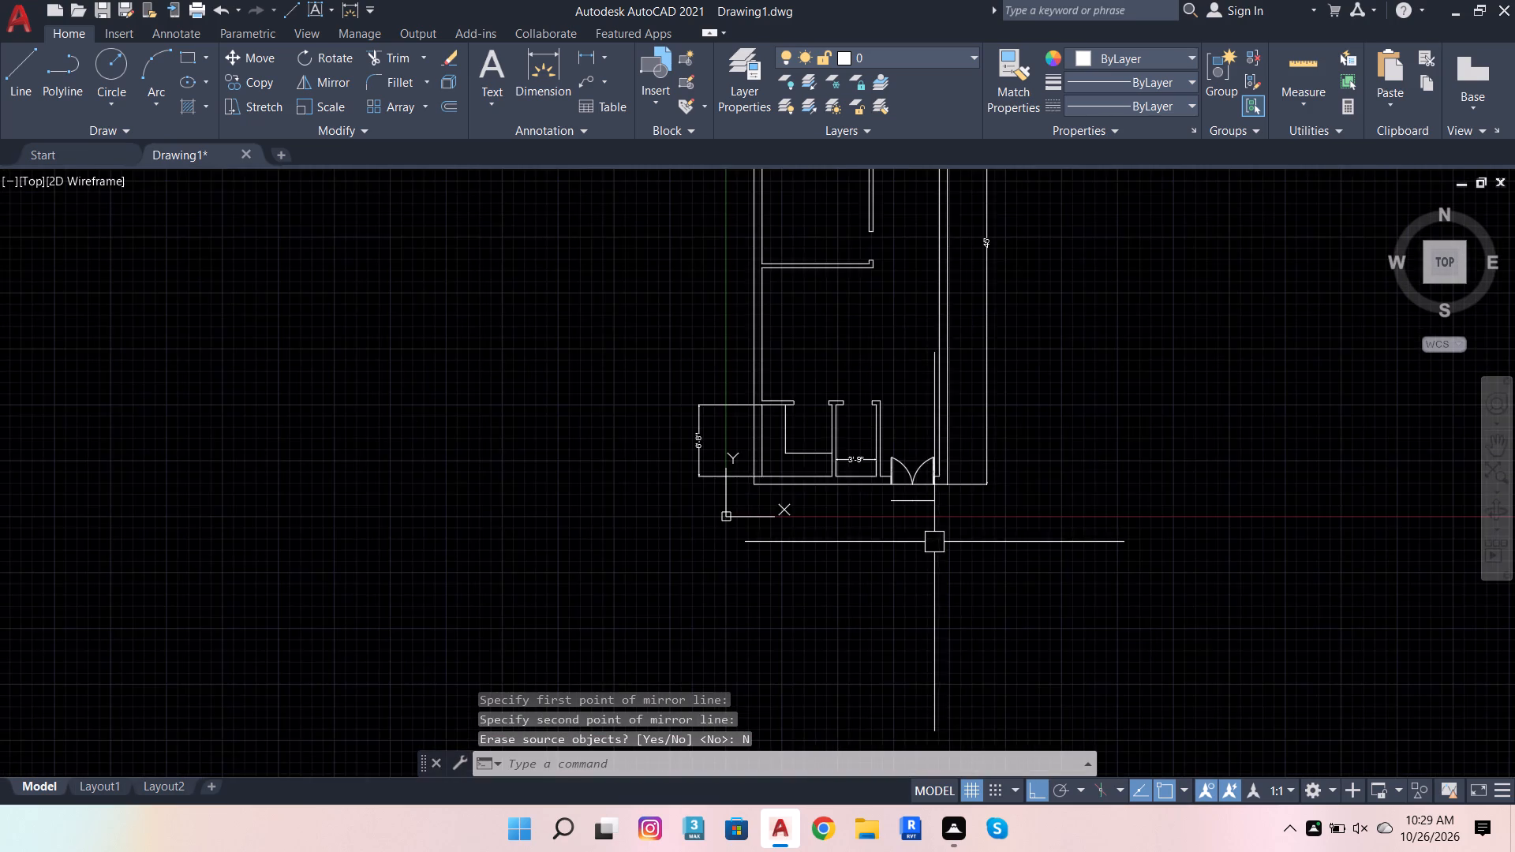
pyautogui.scroll(4, 930, 468)
pyautogui.press('Escape')
pyautogui.press('Escape')
pyautogui.press('Escape')
pyautogui.press('Escape')
pyautogui.press('Escape')
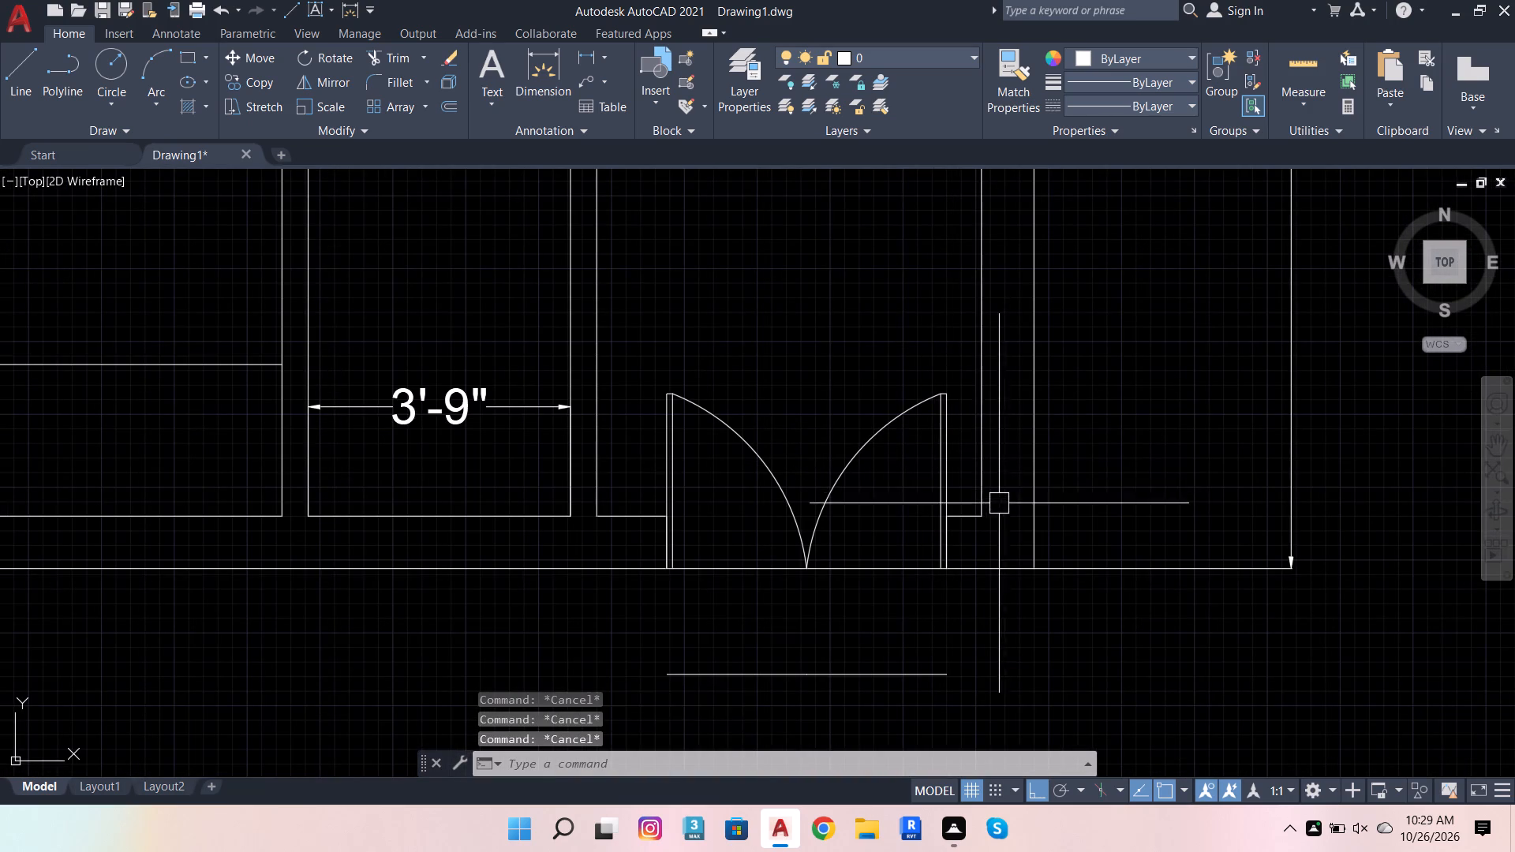
# Draw a door leaf from the upper left corner of the 3'-9" room's opening with segments 3' down, 1" right and 3' up.
pyautogui.scroll(-3, 993, 517)
pyautogui.scroll(3, 889, 391)
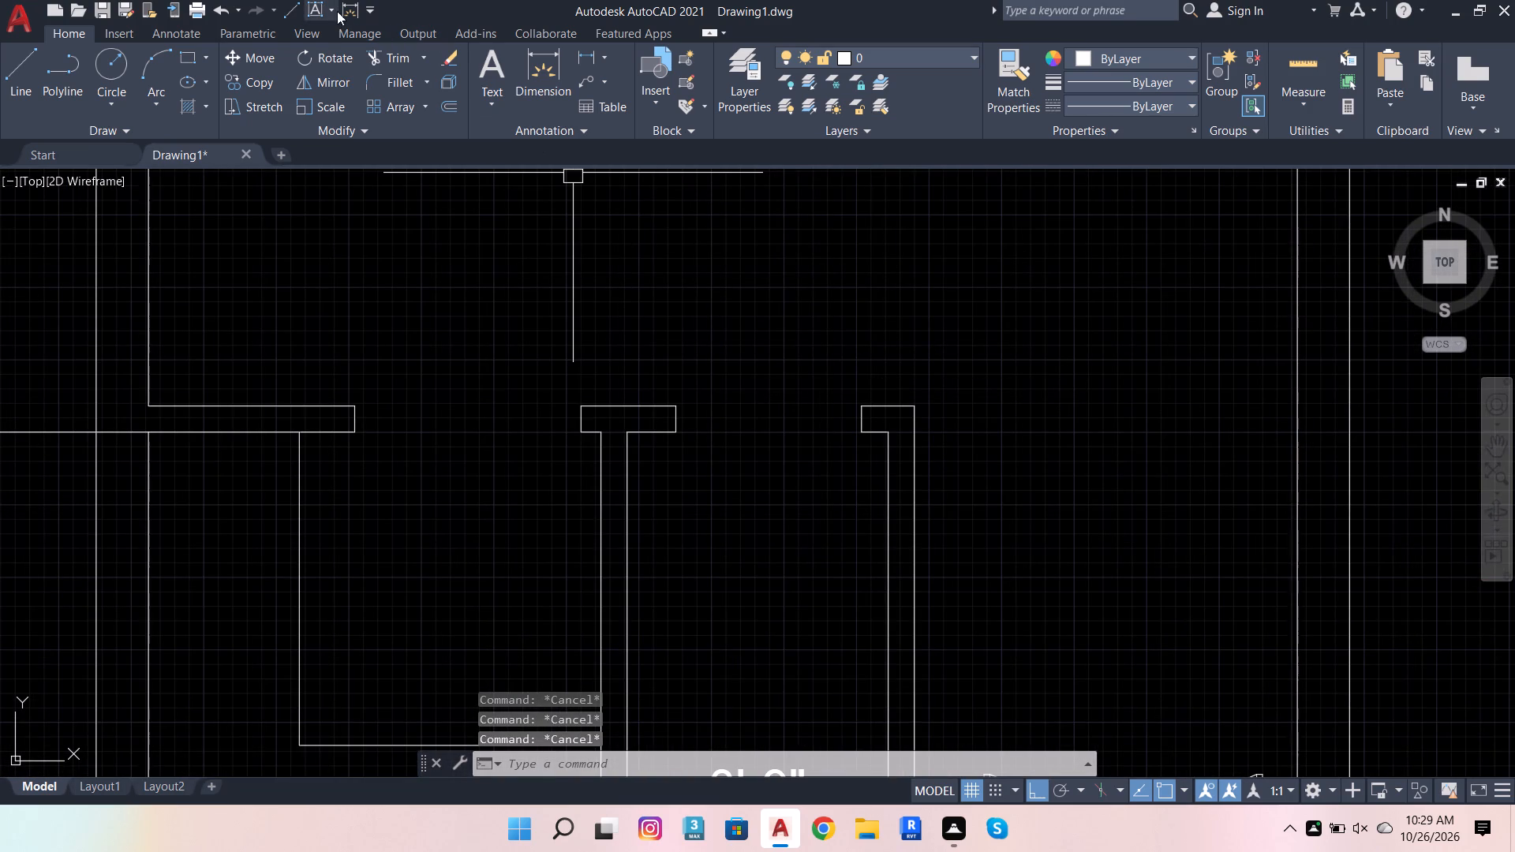
pyautogui.click(32, 58)
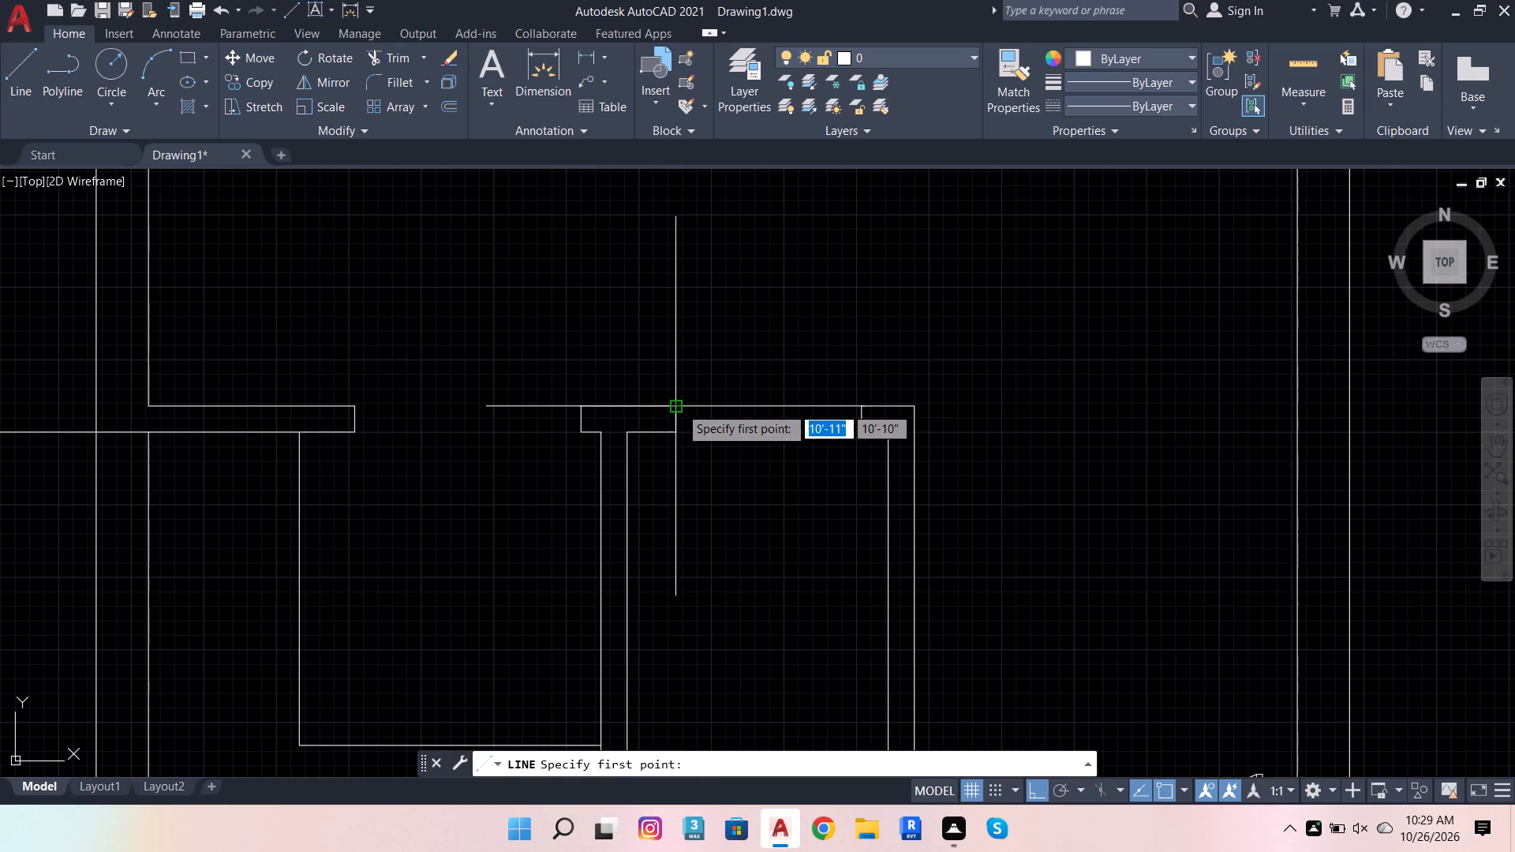
pyautogui.click(679, 406)
pyautogui.press('2')
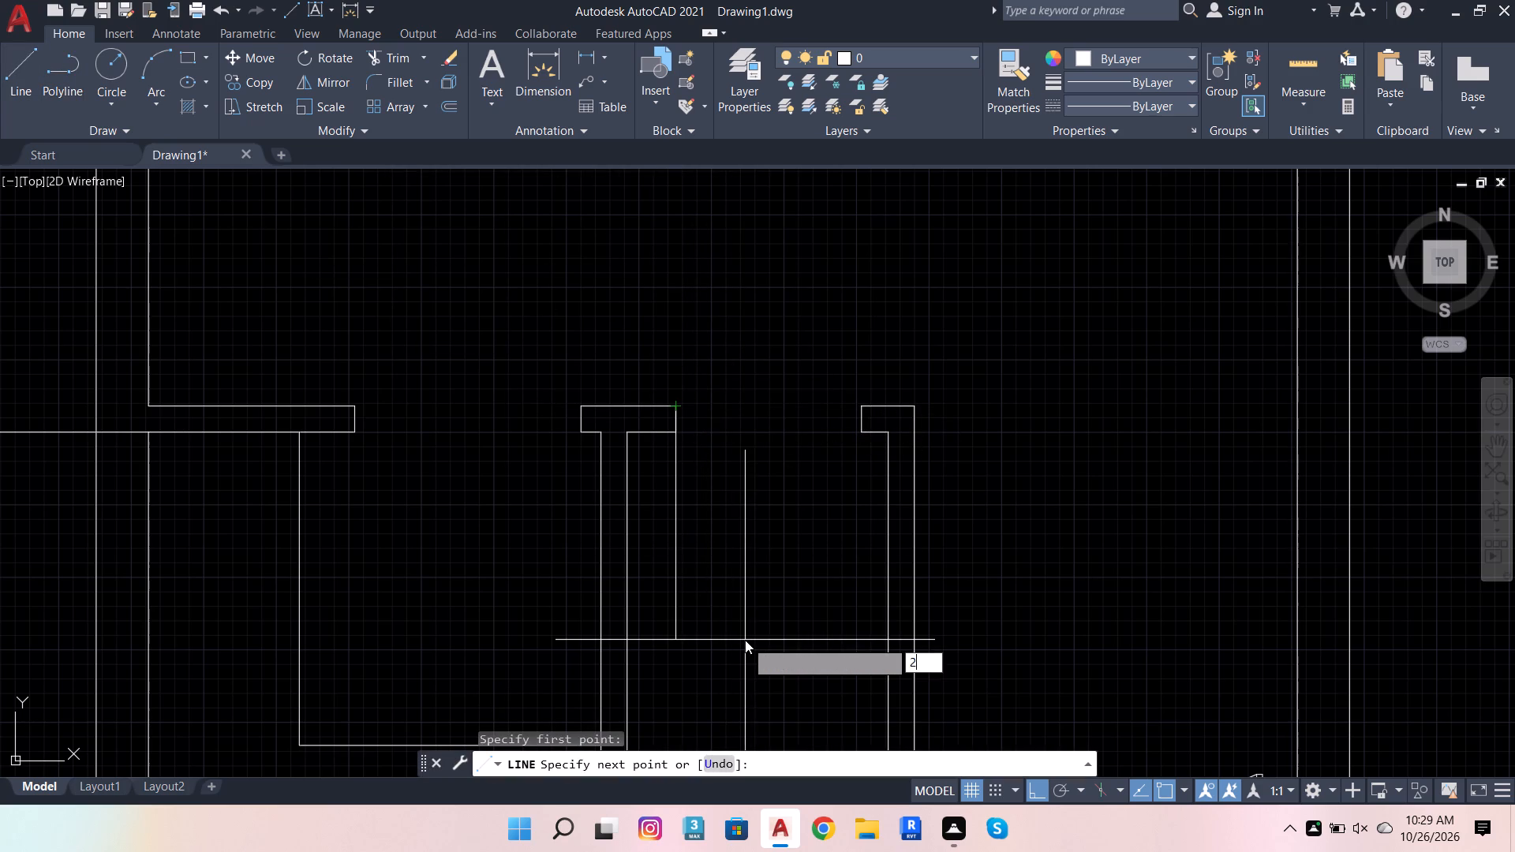
pyautogui.press('BackSpace')
pyautogui.write("3'")
pyautogui.press('Return')
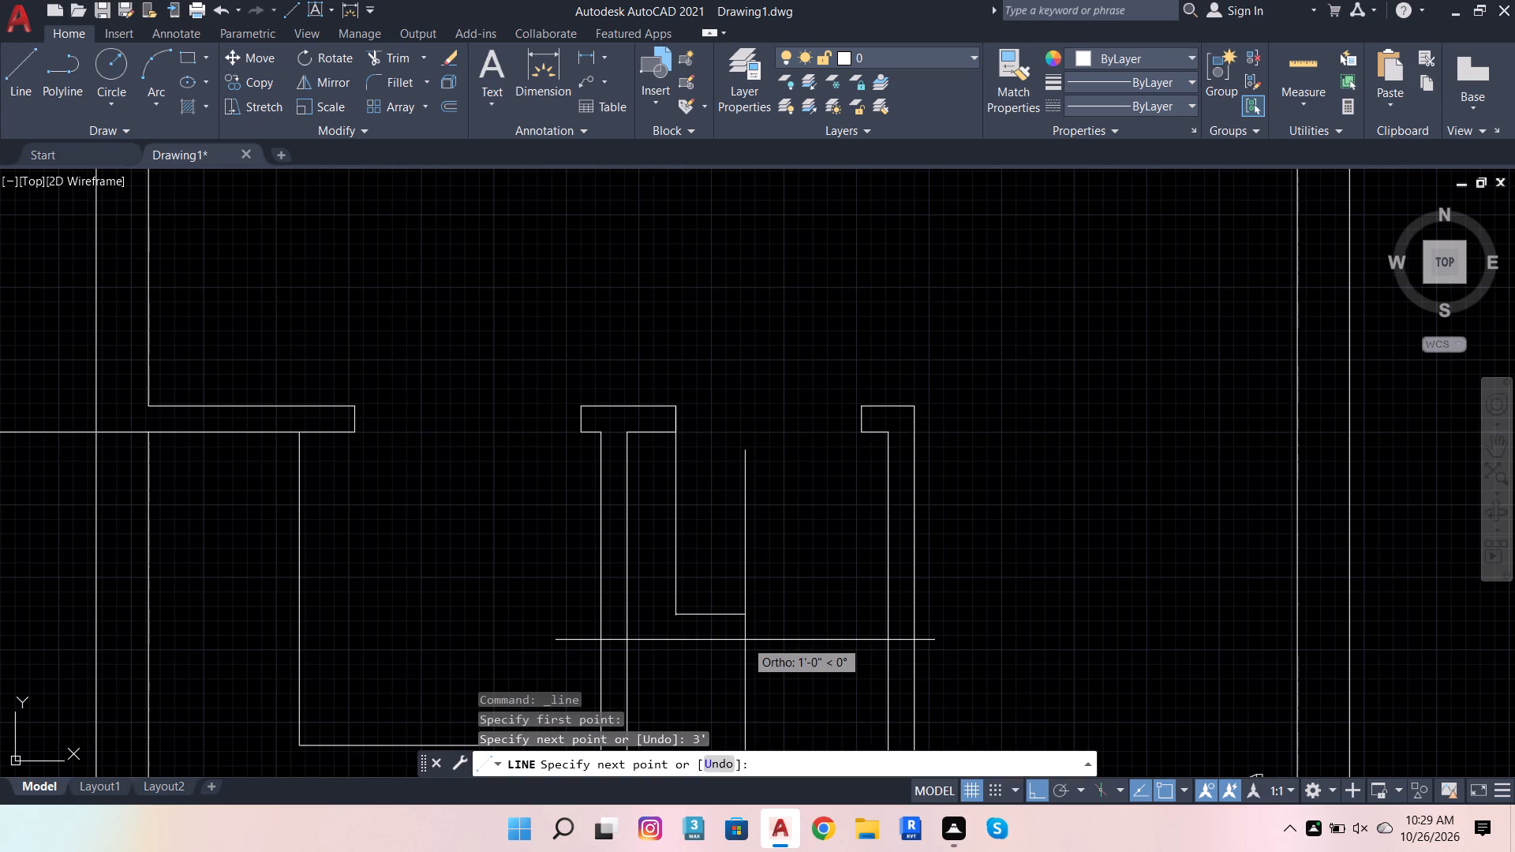
pyautogui.press('1')
pyautogui.press('Return')
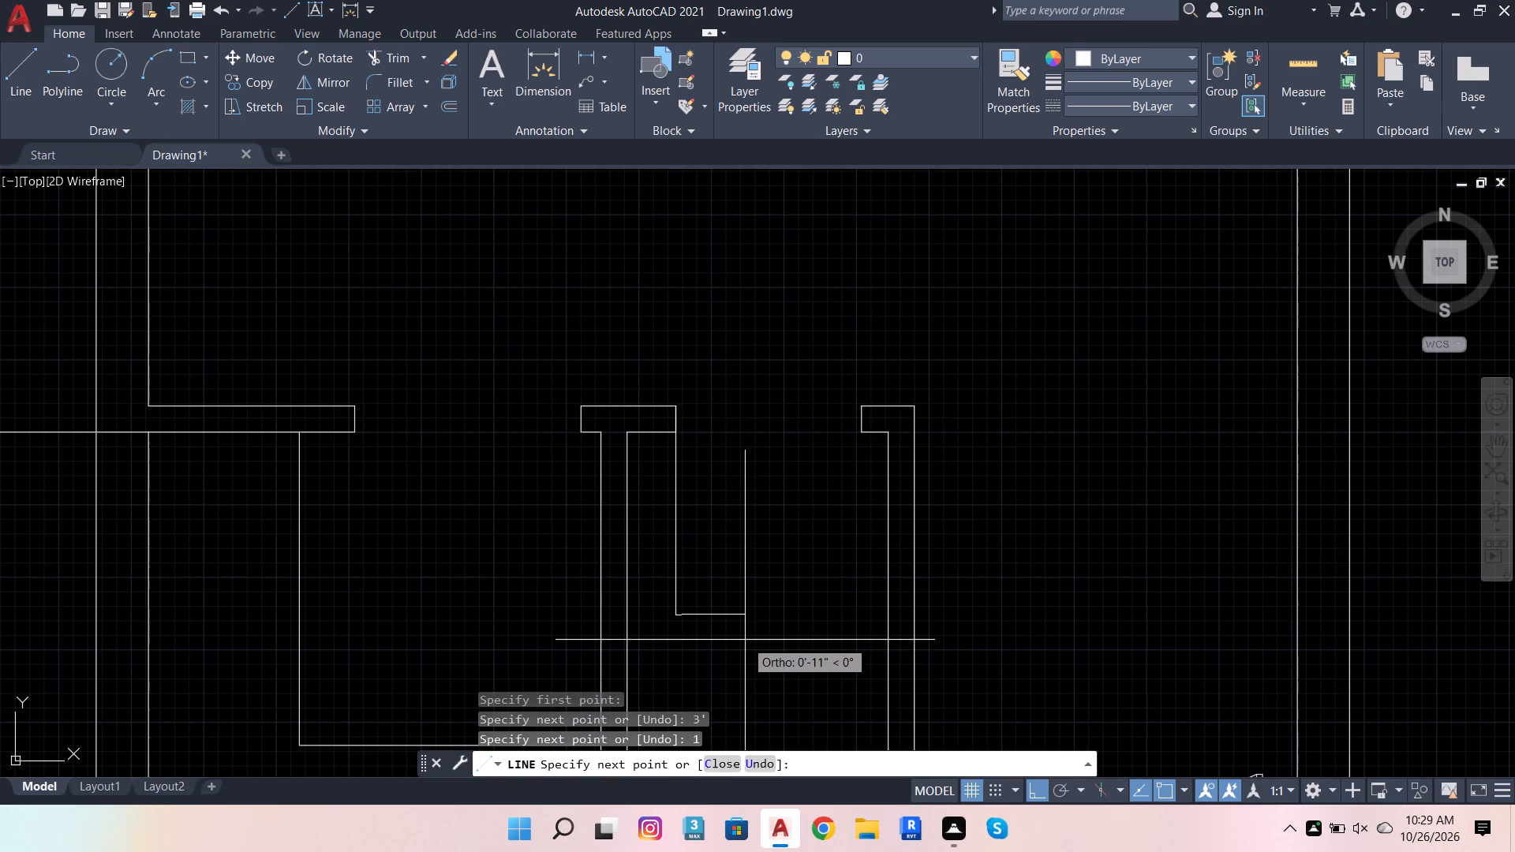
pyautogui.write("3'")
pyautogui.press('Return')
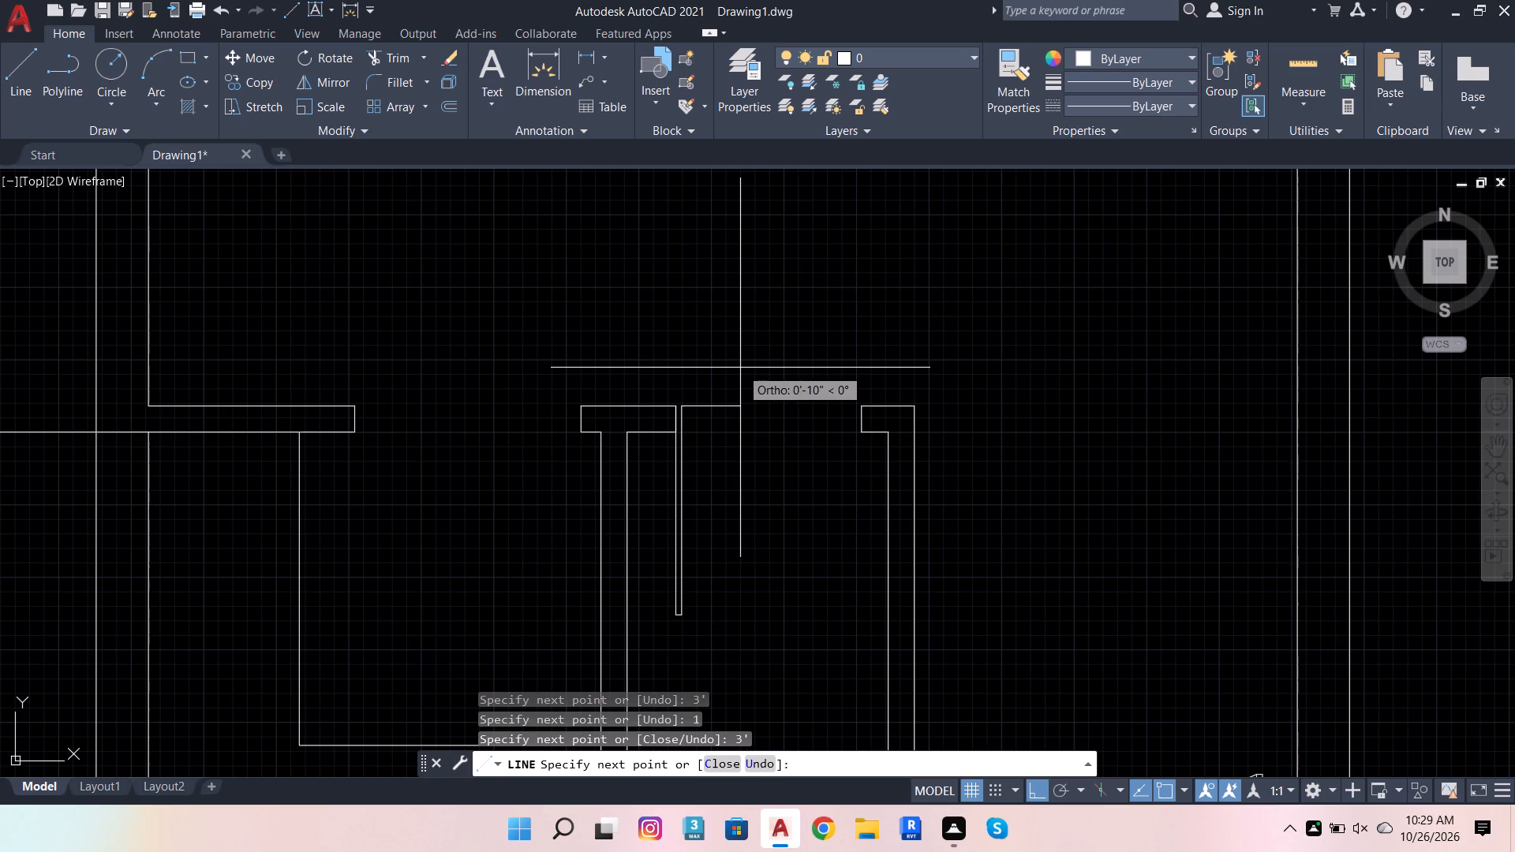
pyautogui.press('space')
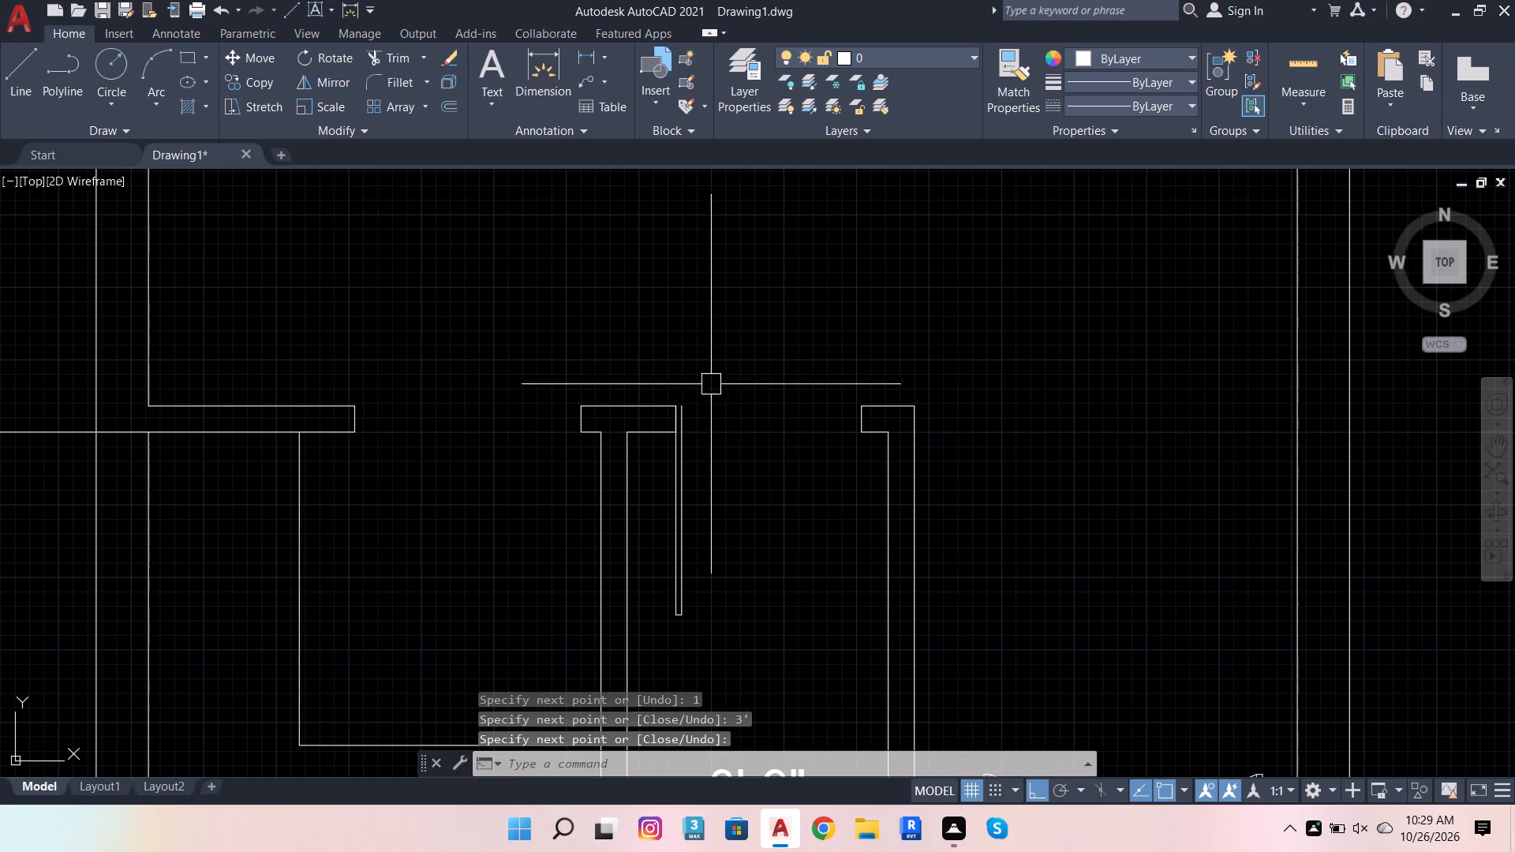
# Draw a horizontal line across the 3'-9" room's opening, joining the upper corners of its two wall ends.
pyautogui.press('space')
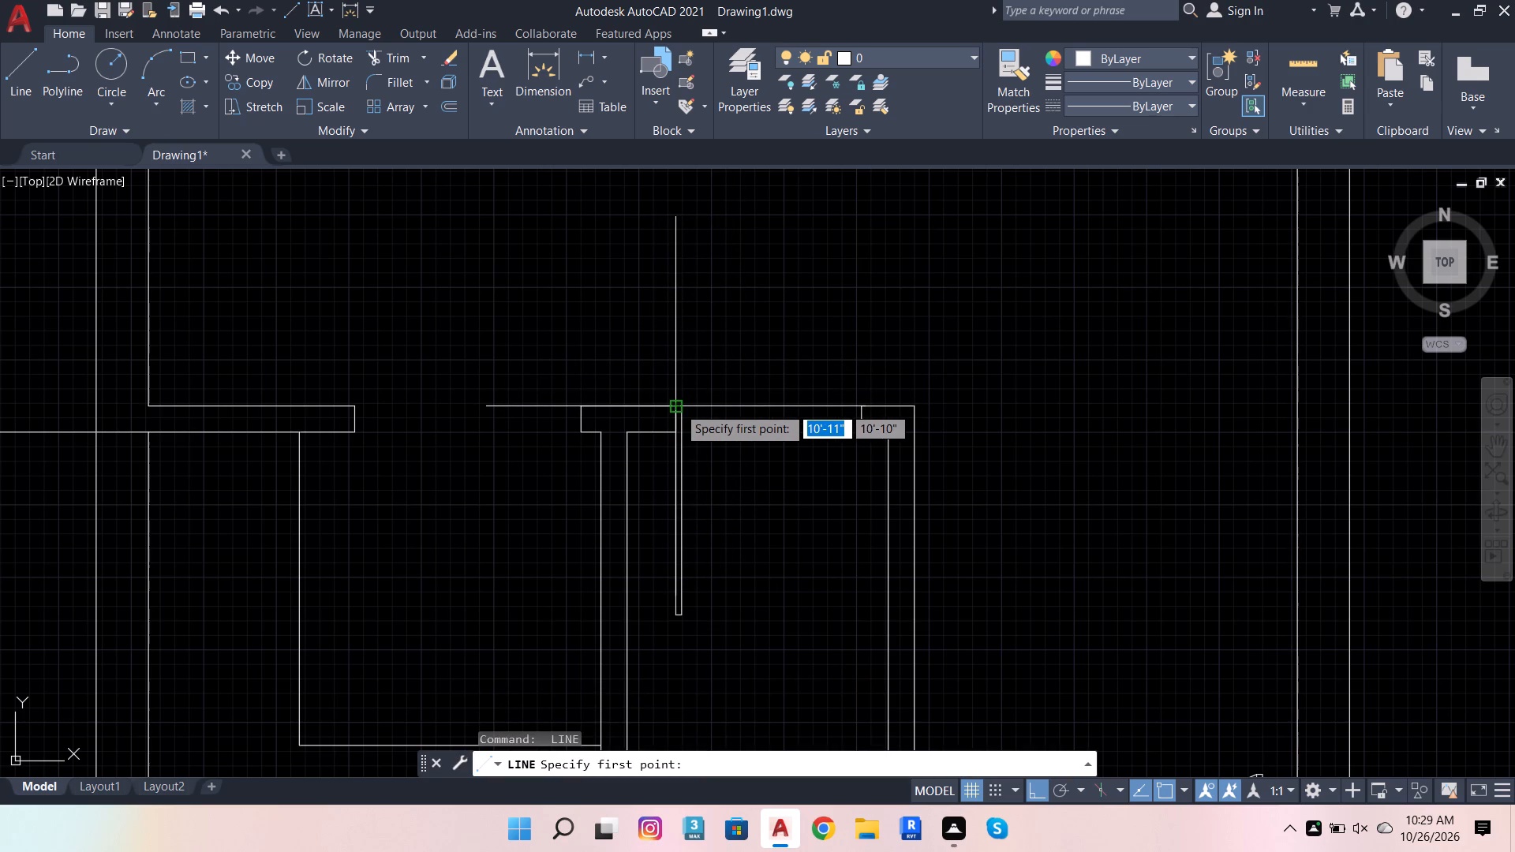
pyautogui.click(679, 406)
pyautogui.click(858, 401)
pyautogui.press('space')
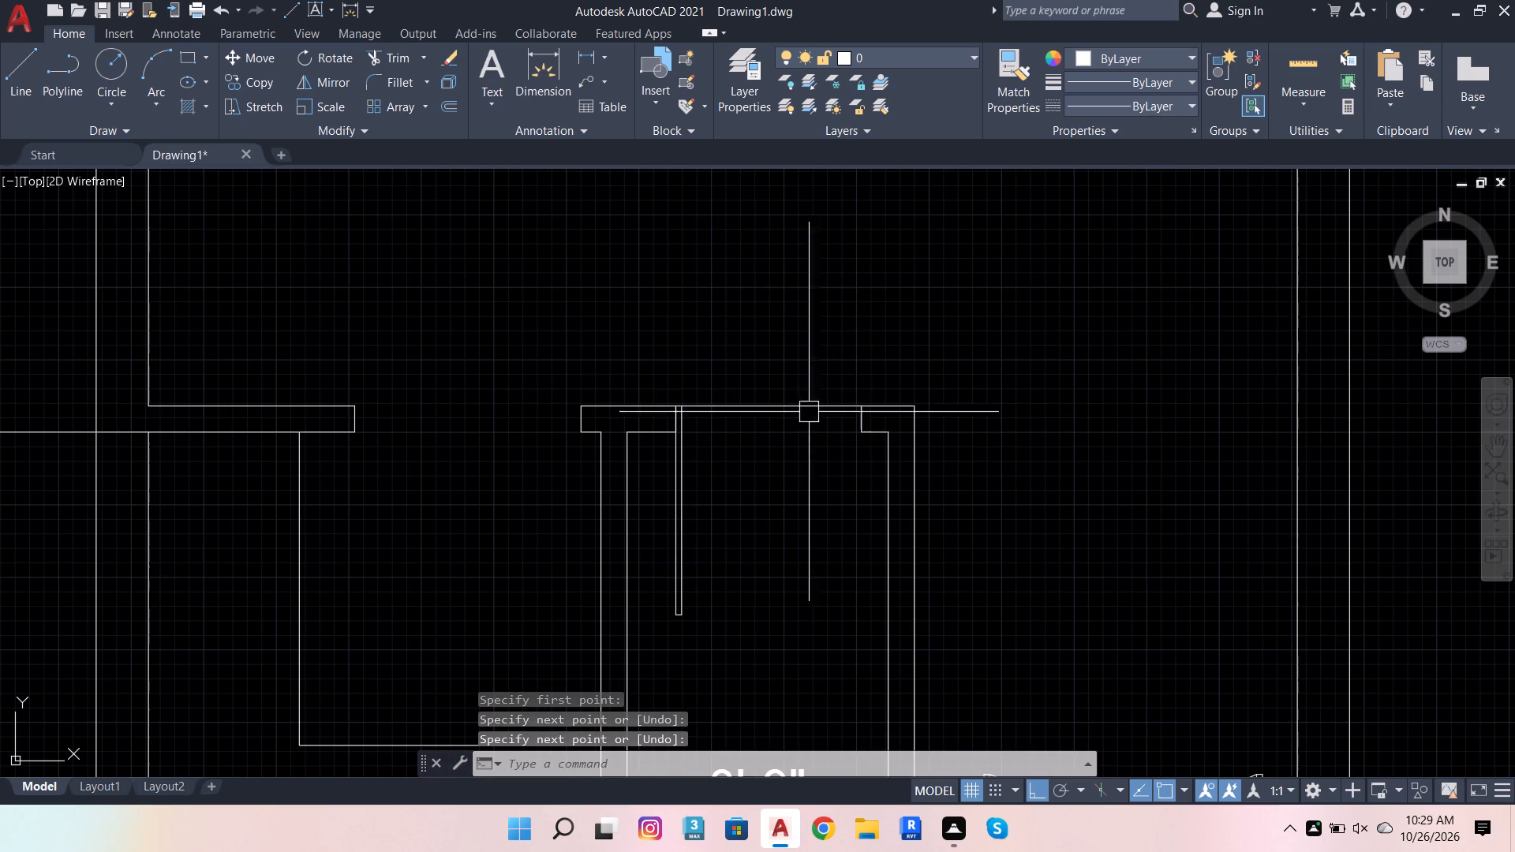
# Draw a door swing arc from the leaf's lower right corner through the opening line's right end, ending about 11" above it.
pyautogui.click(162, 61)
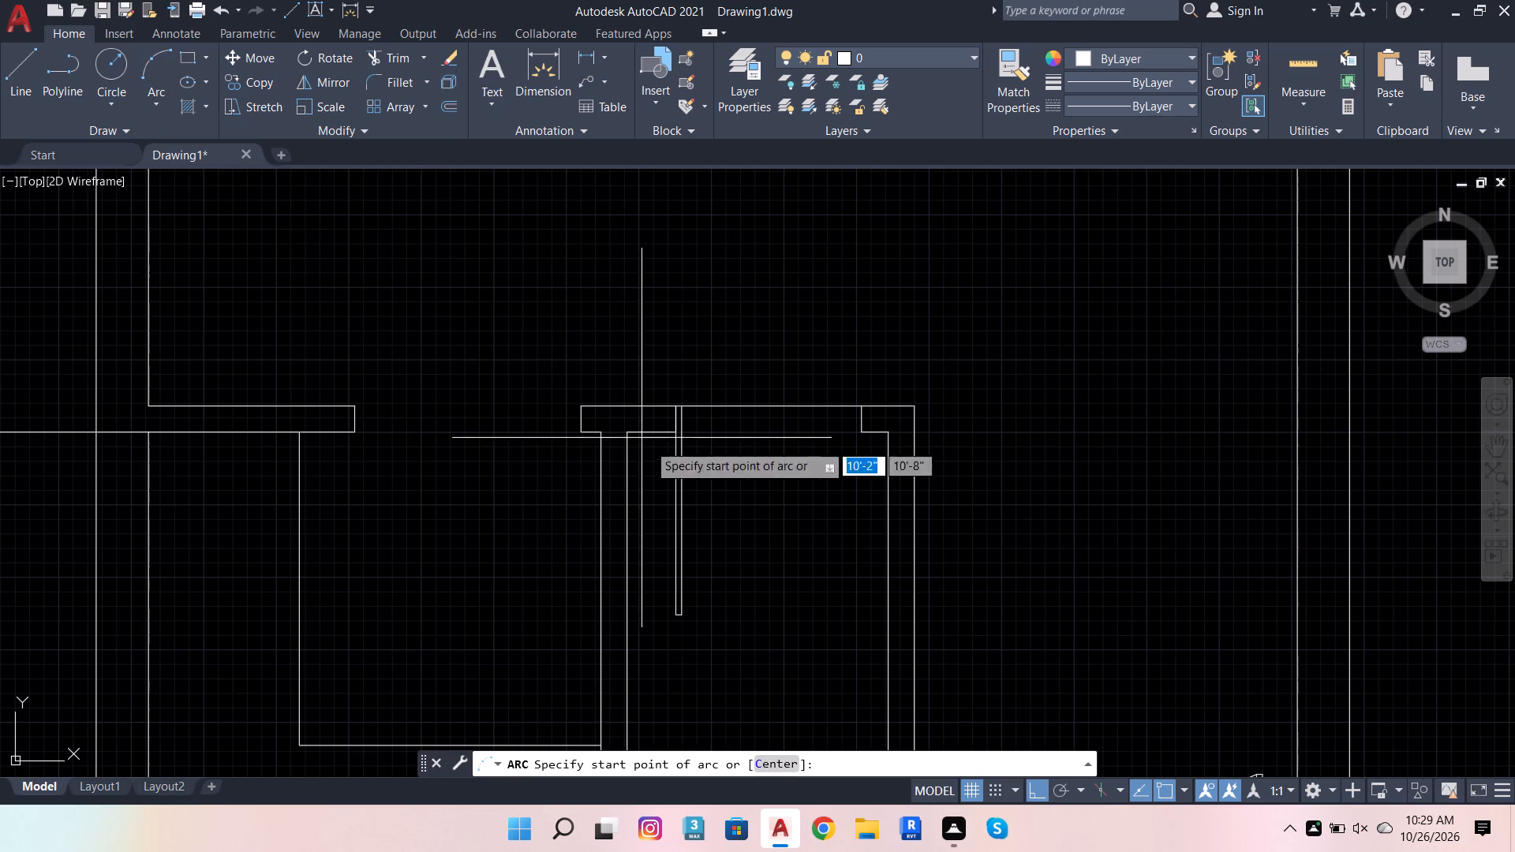
pyautogui.click(682, 617)
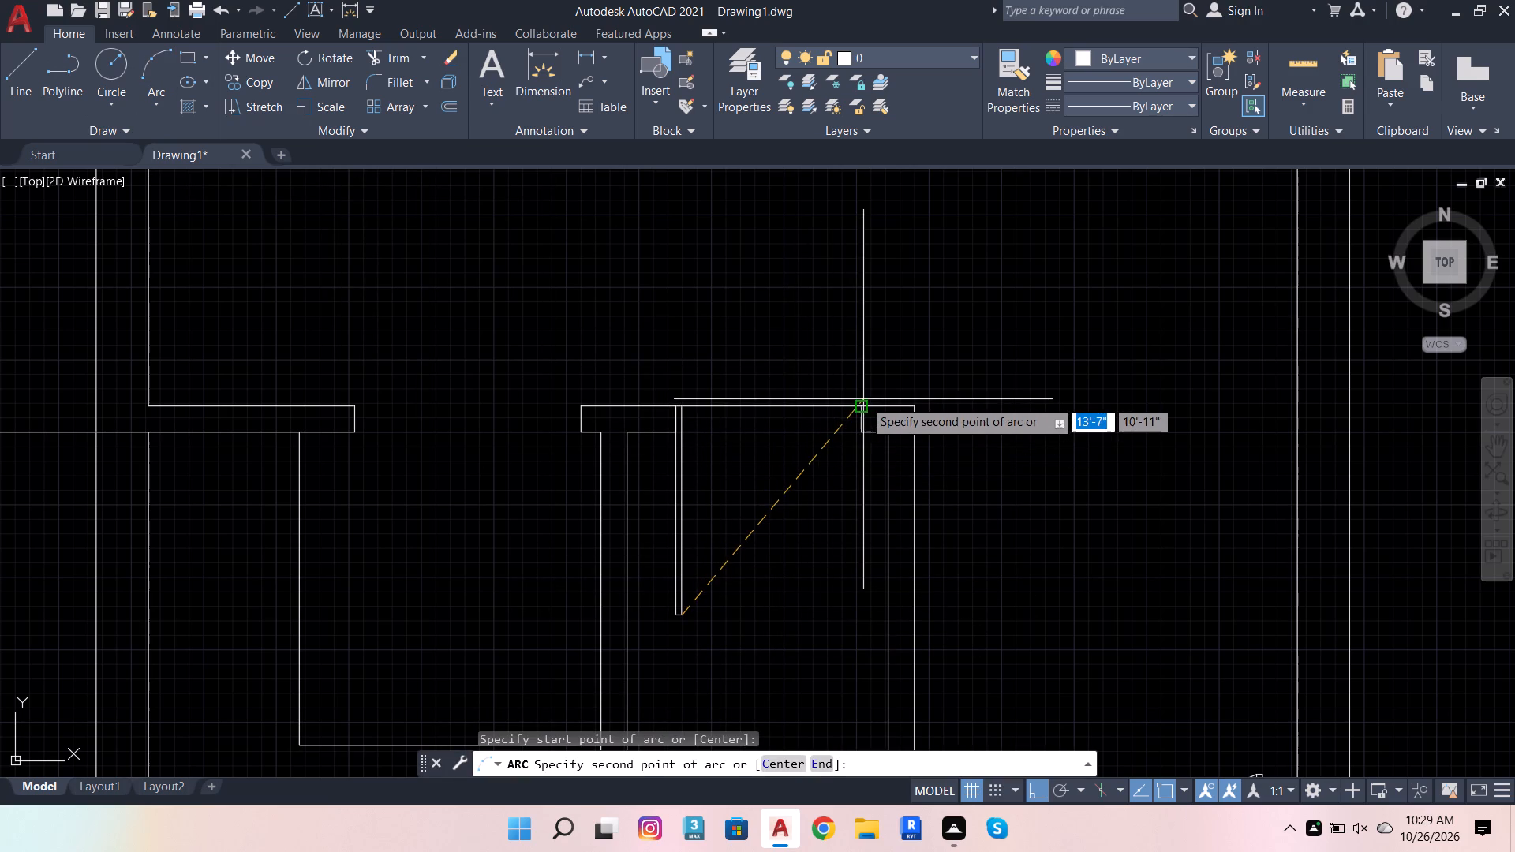
pyautogui.click(862, 412)
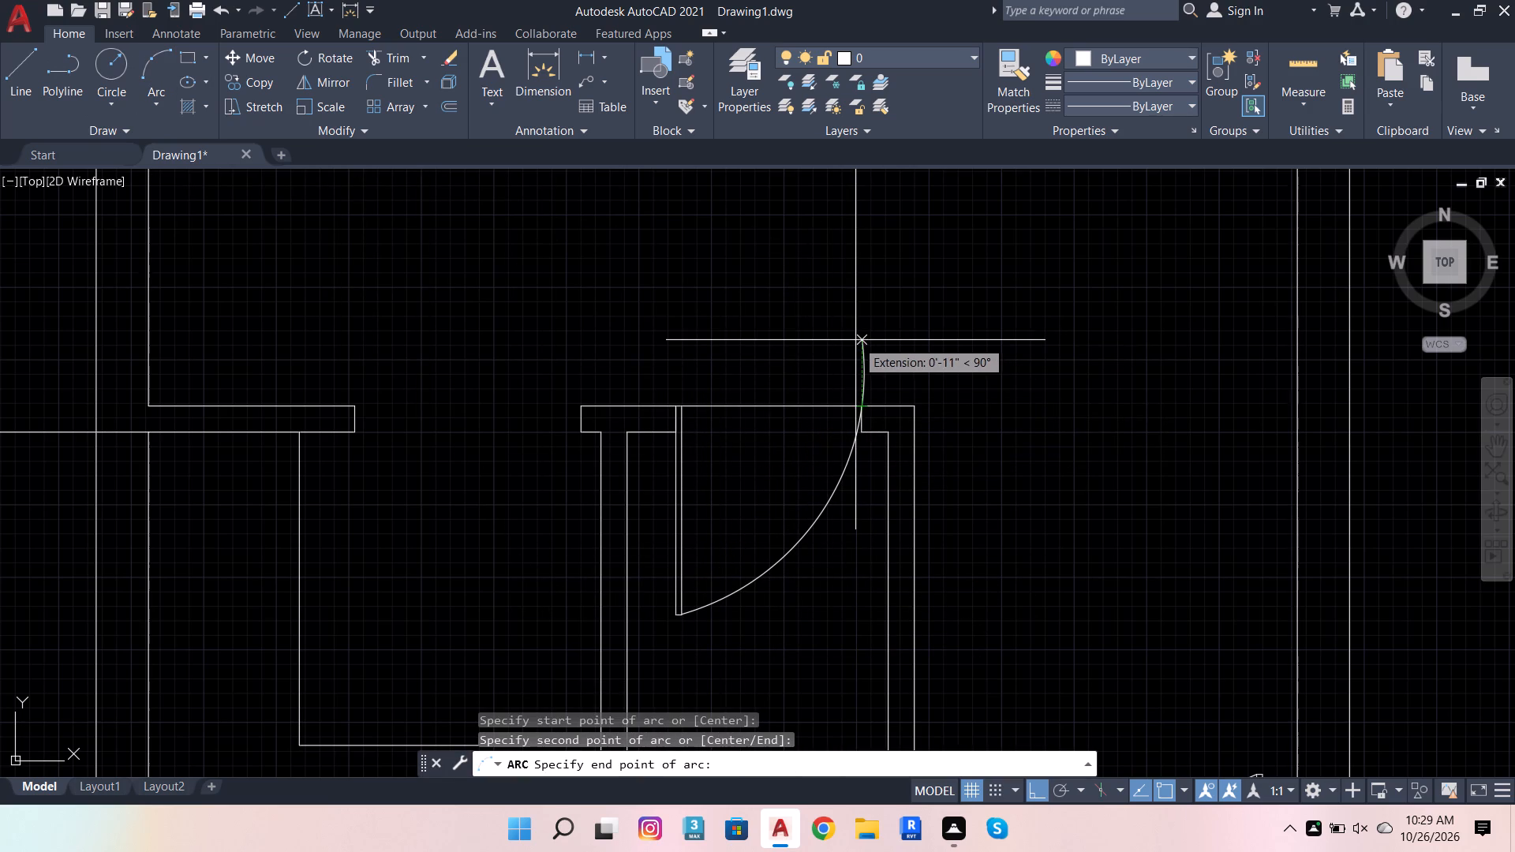
pyautogui.click(855, 340)
# Trim off the part of the door swing arc that extends above the 3'-9" room's opening line.
pyautogui.click(391, 65)
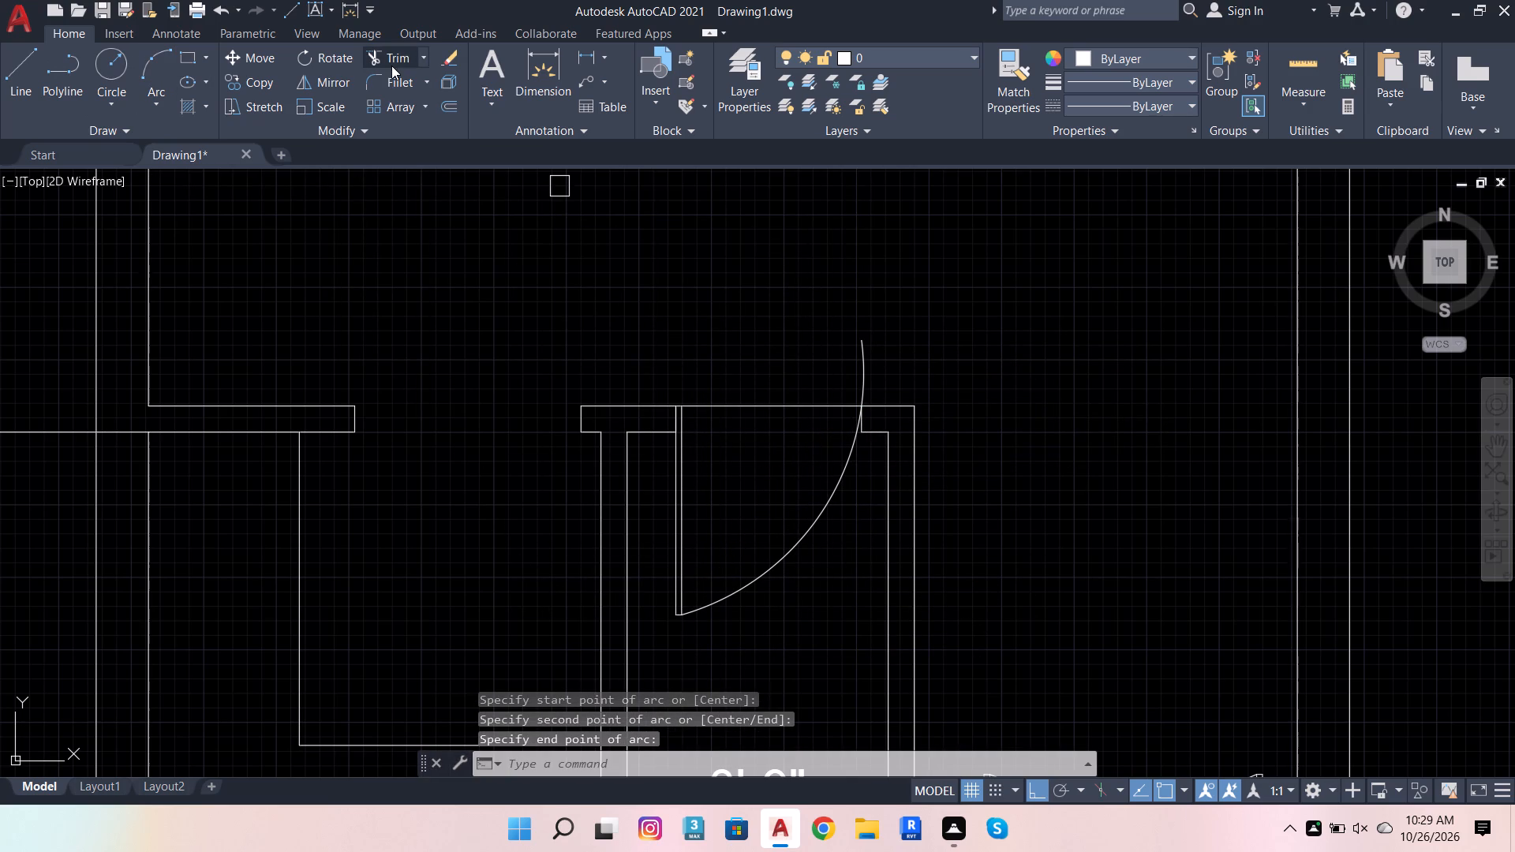
pyautogui.click(873, 361)
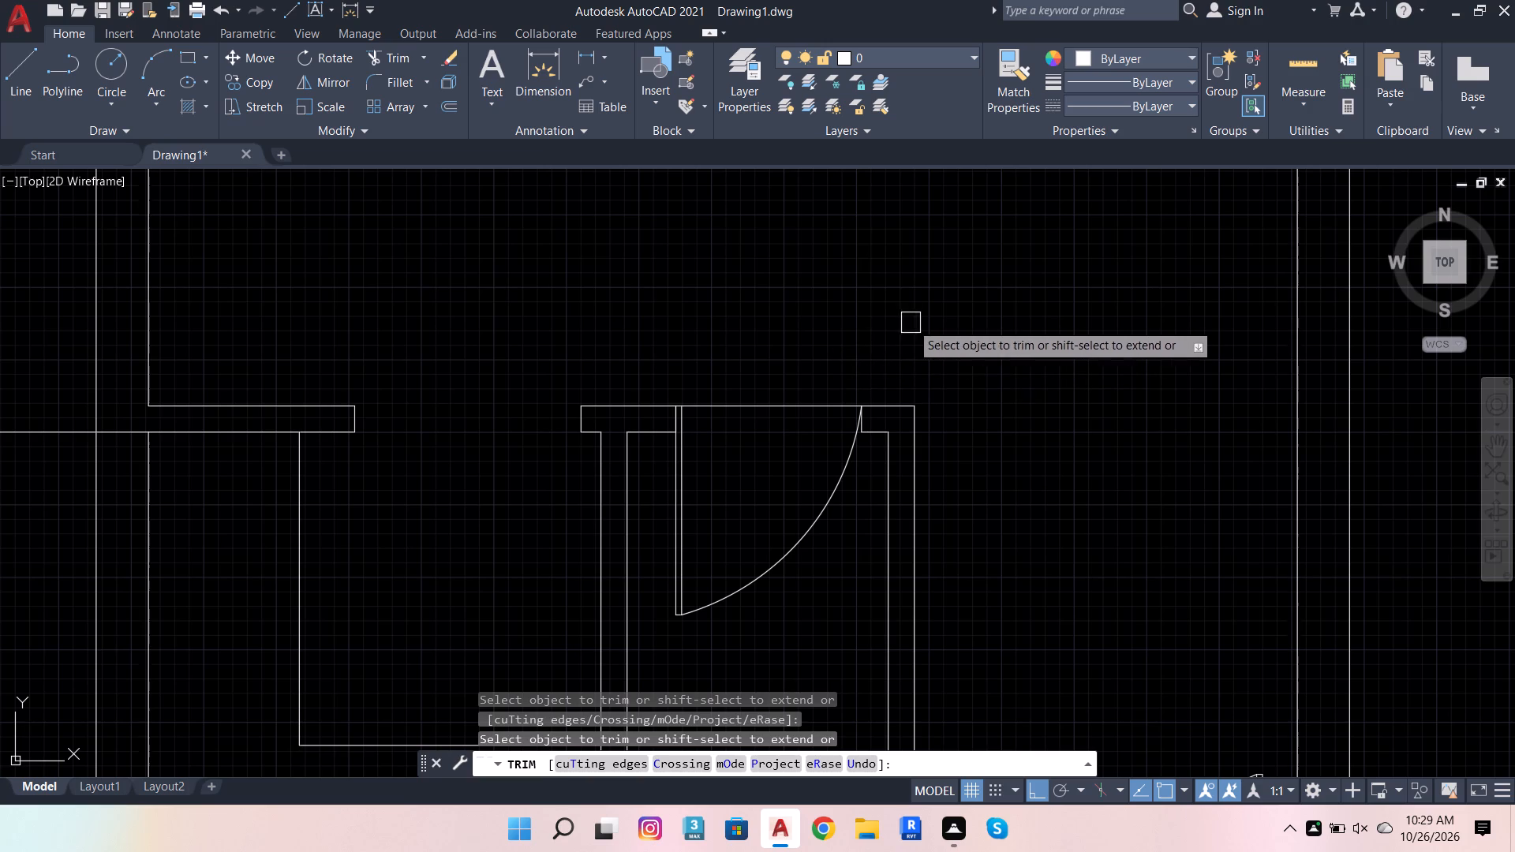
pyautogui.press('Escape')
# Group the 3'-9" room's door leaf lines, swing arc and opening line into one object.
pyautogui.click(805, 371)
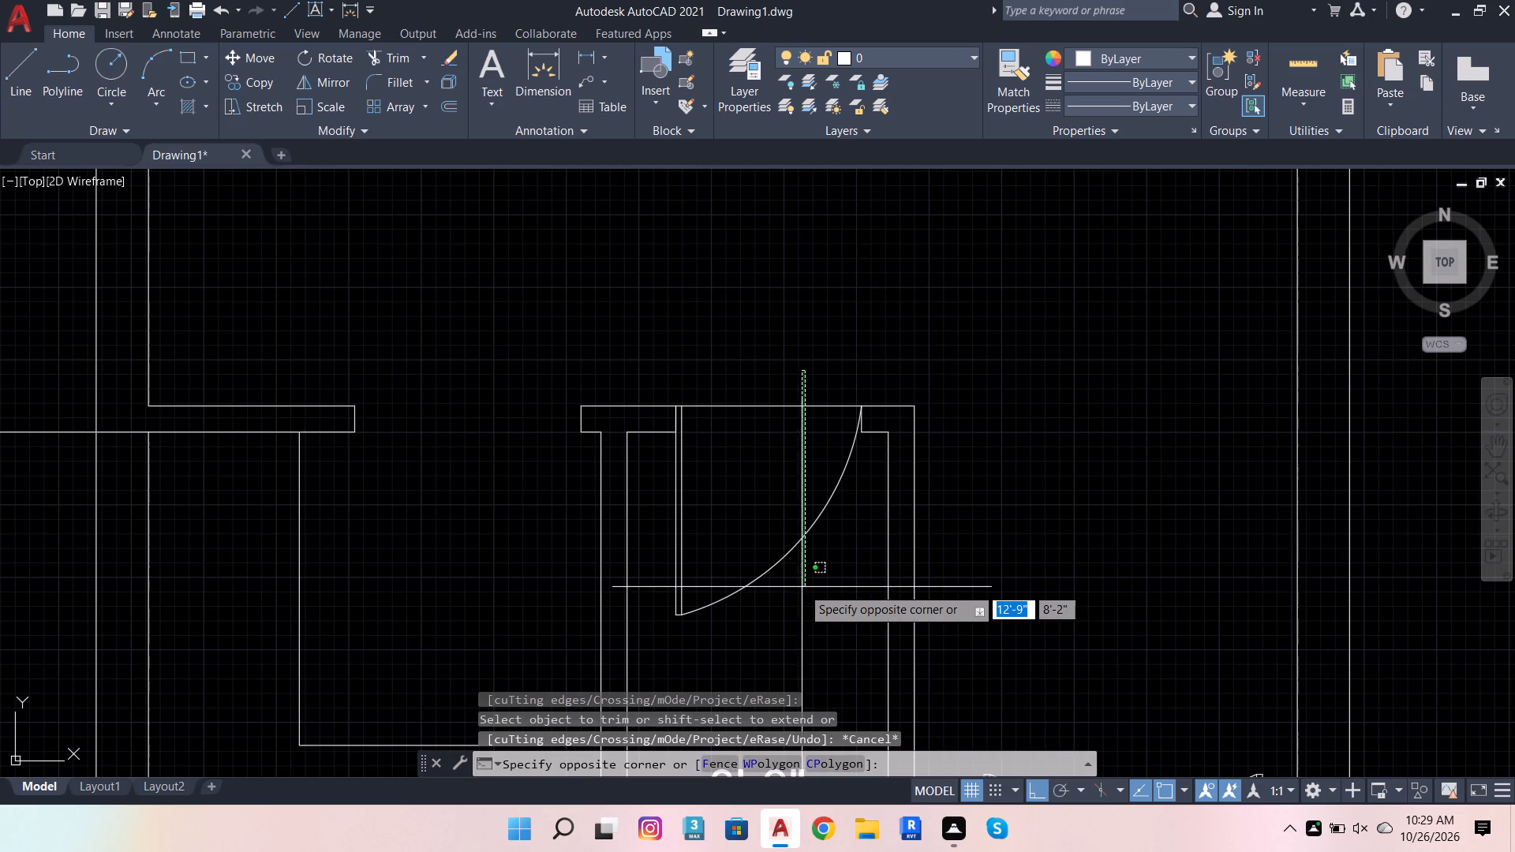
pyautogui.click(769, 574)
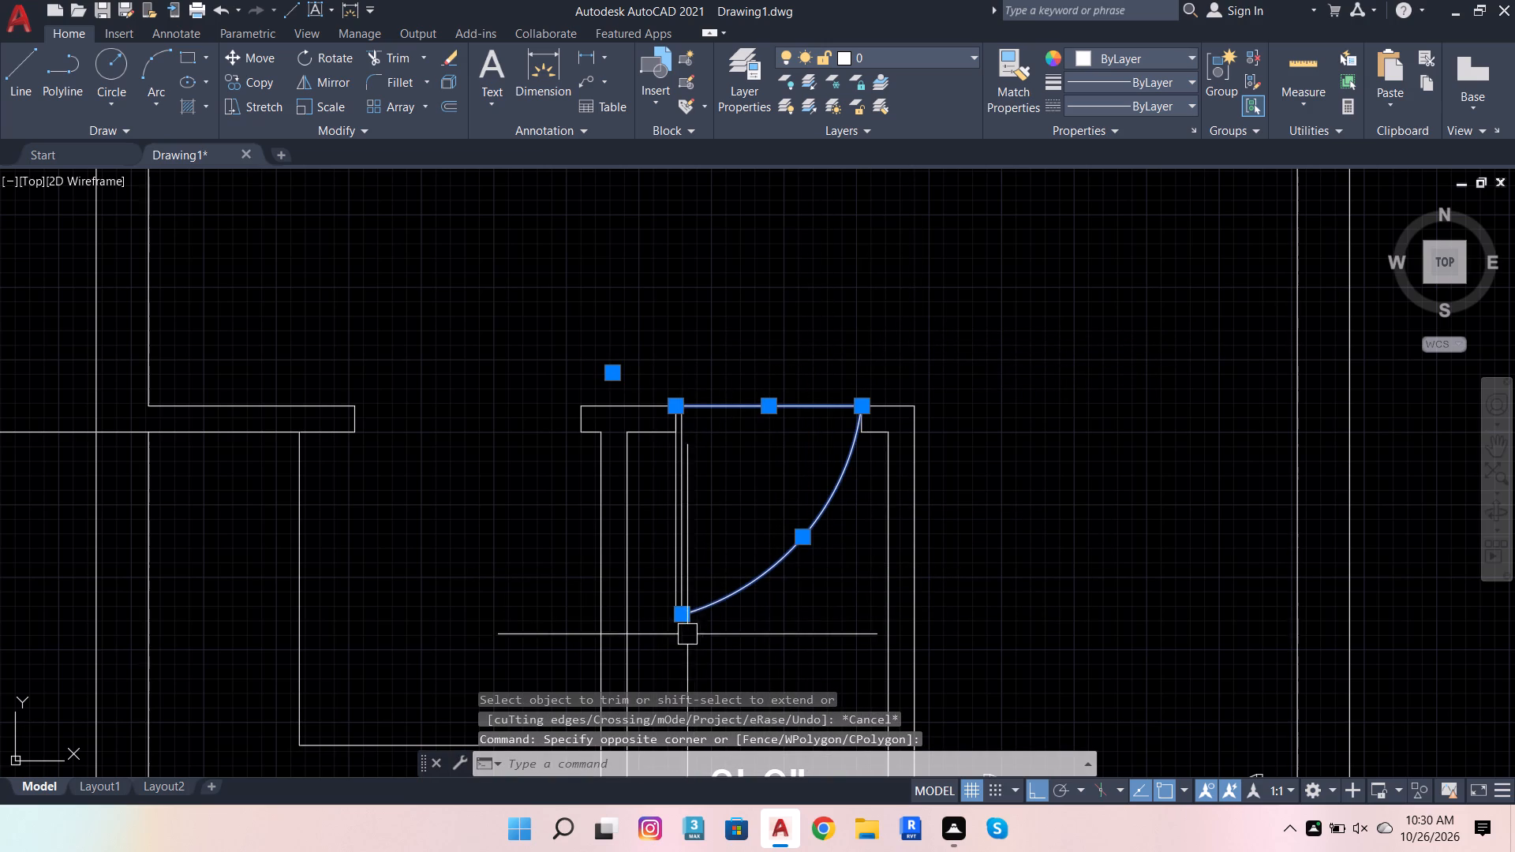
pyautogui.click(687, 638)
pyautogui.click(656, 524)
pyautogui.scroll(-2, 814, 538)
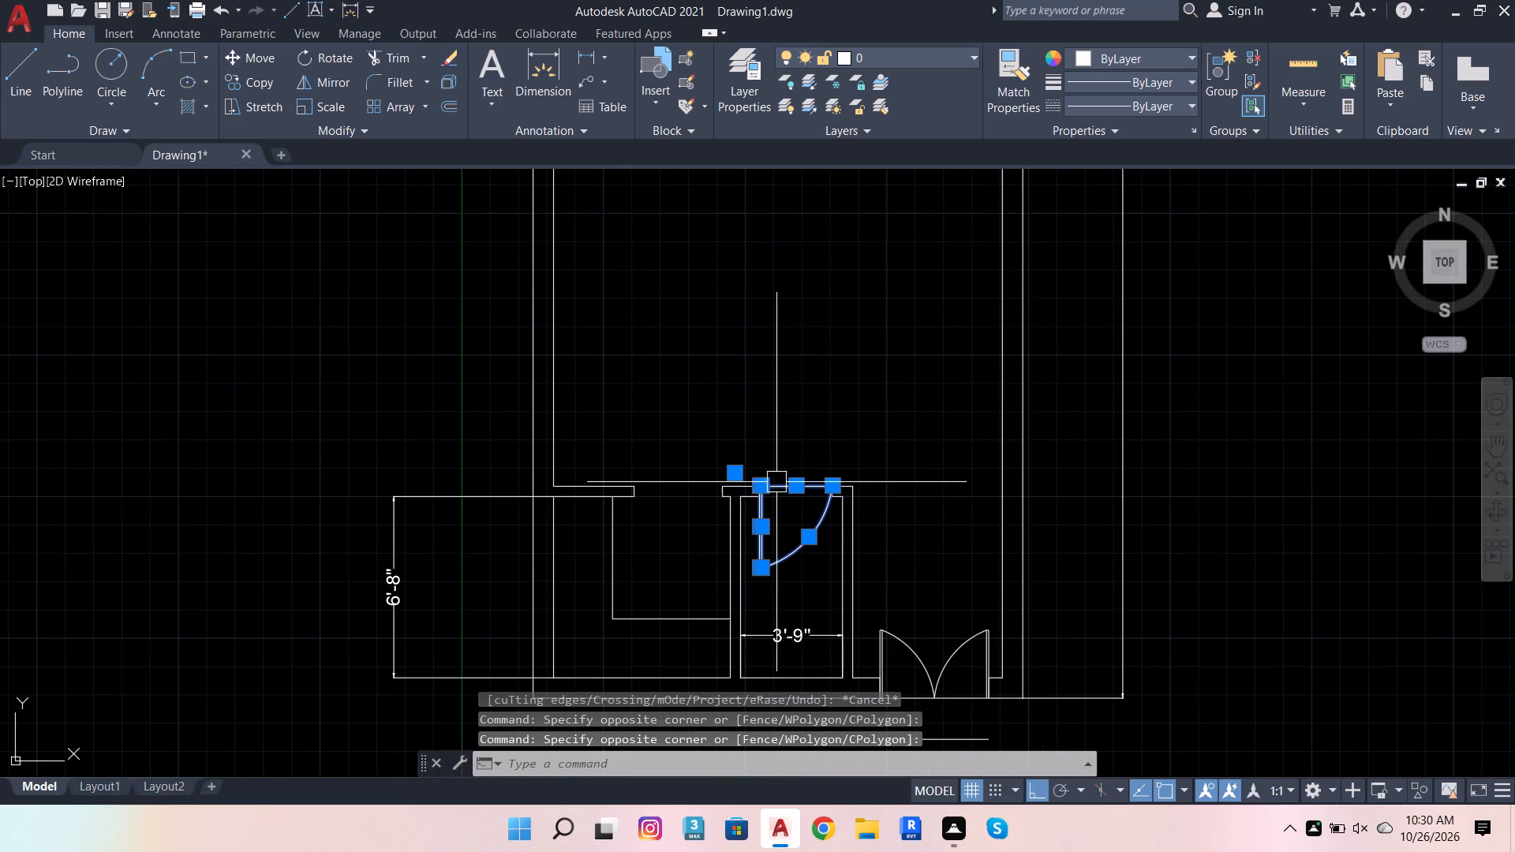
pyautogui.scroll(1, 761, 473)
pyautogui.press('g')
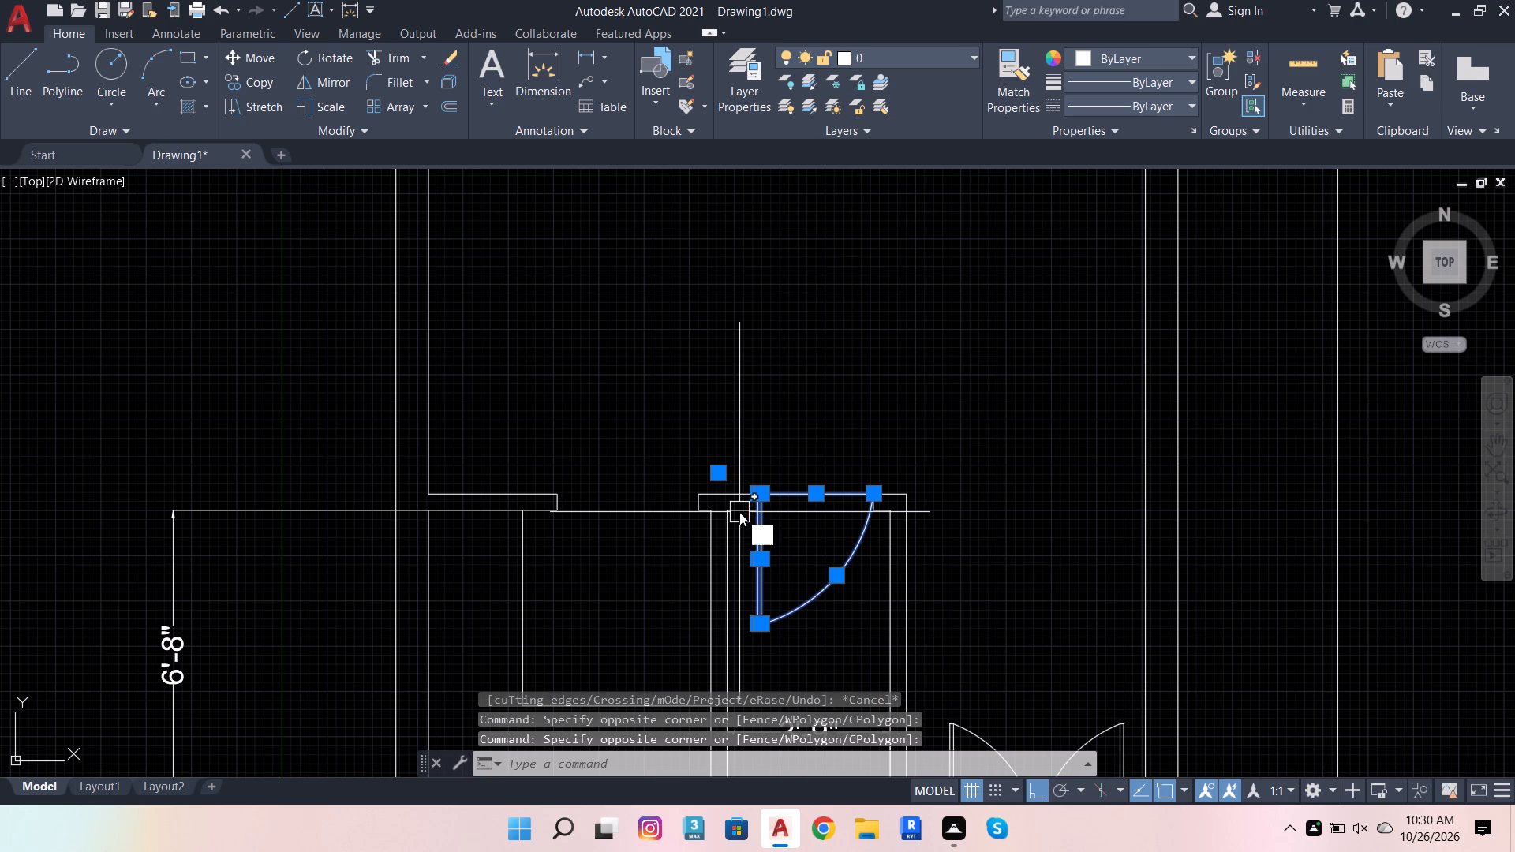
pyautogui.press('Return')
# Copy the 3'-9" room's door group from its upper left corner straight up into the open area of the room above.
pyautogui.click(767, 551)
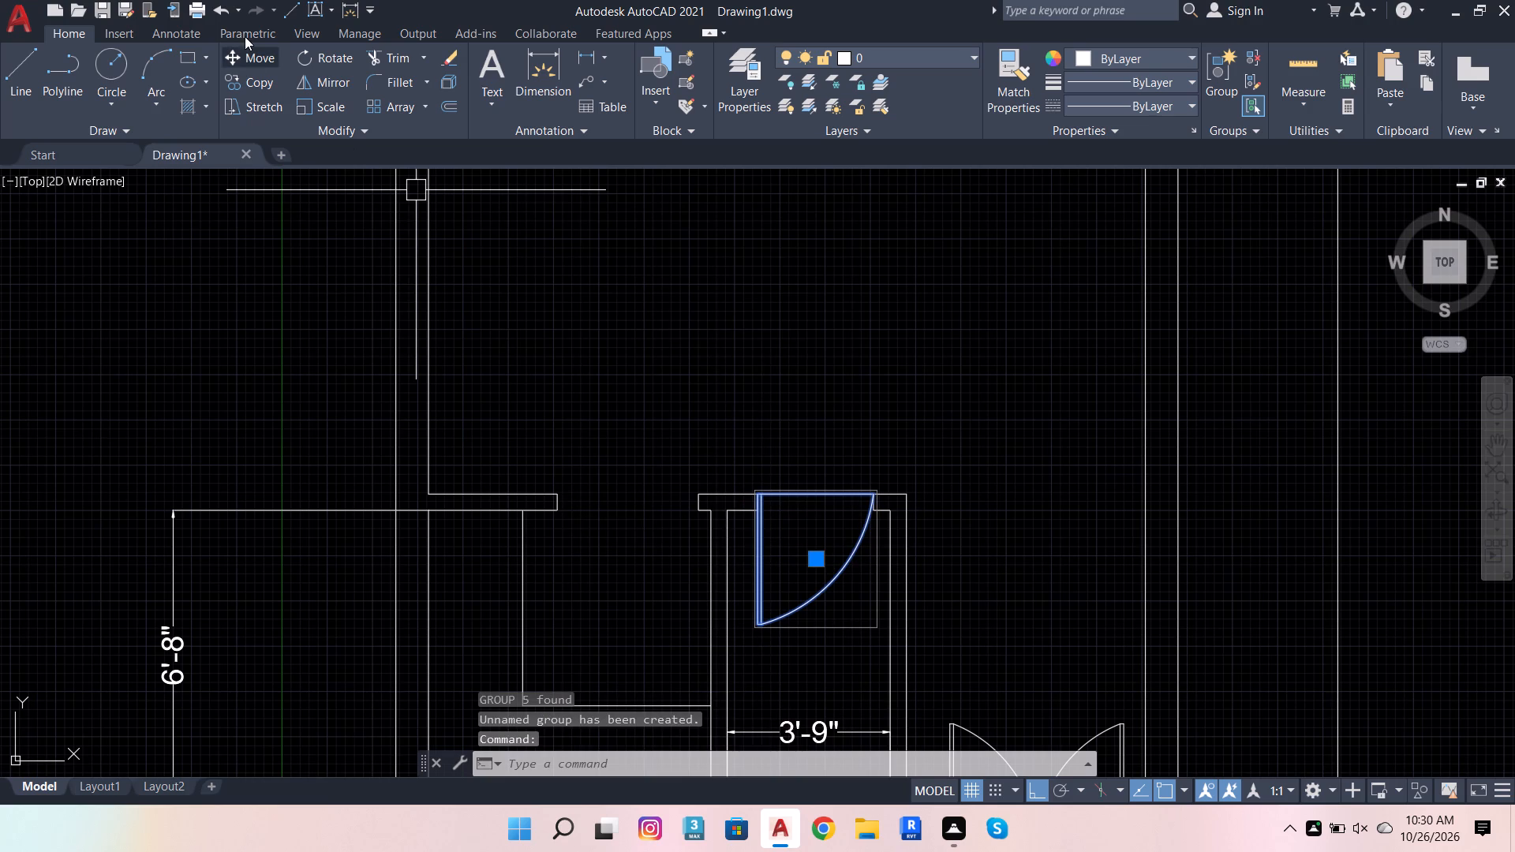
pyautogui.click(263, 86)
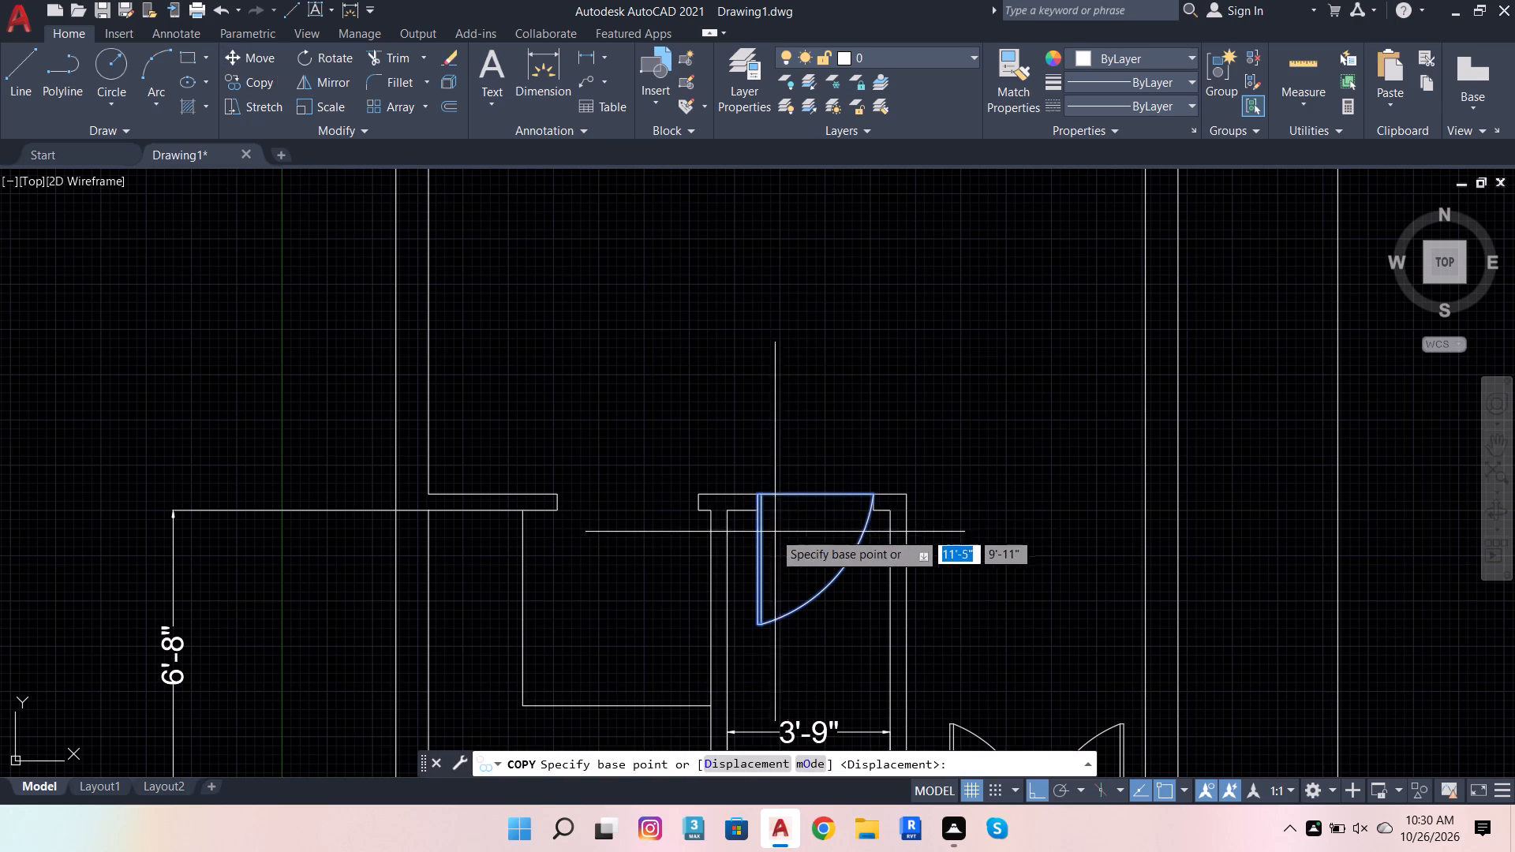
pyautogui.scroll(3, 757, 491)
pyautogui.click(754, 507)
pyautogui.scroll(-3, 925, 450)
pyautogui.scroll(-1, 900, 511)
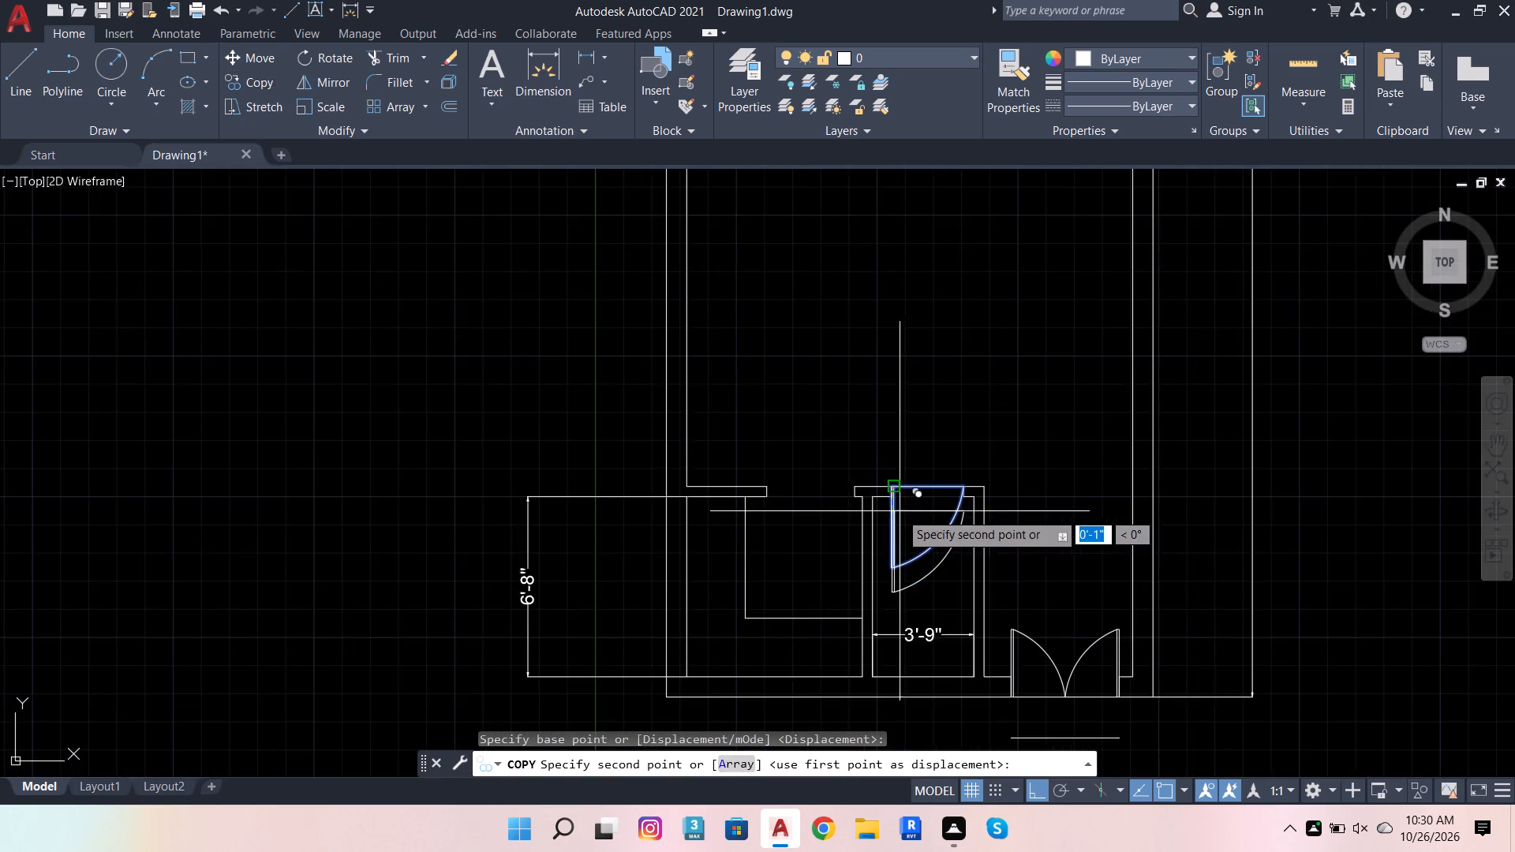
pyautogui.scroll(-1, 1008, 574)
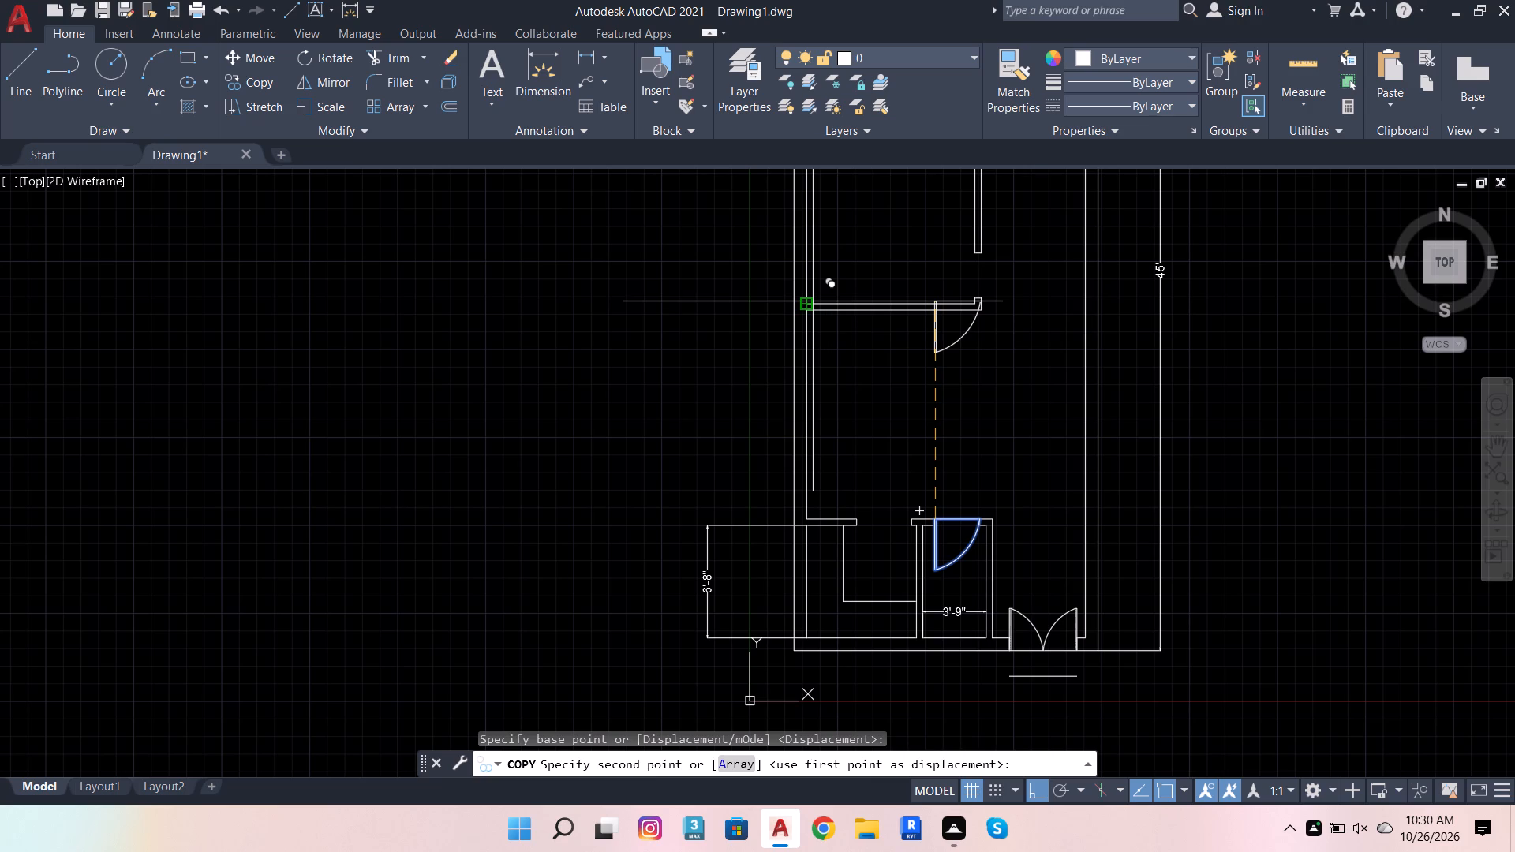
pyautogui.scroll(-3, 911, 465)
pyautogui.scroll(5, 960, 325)
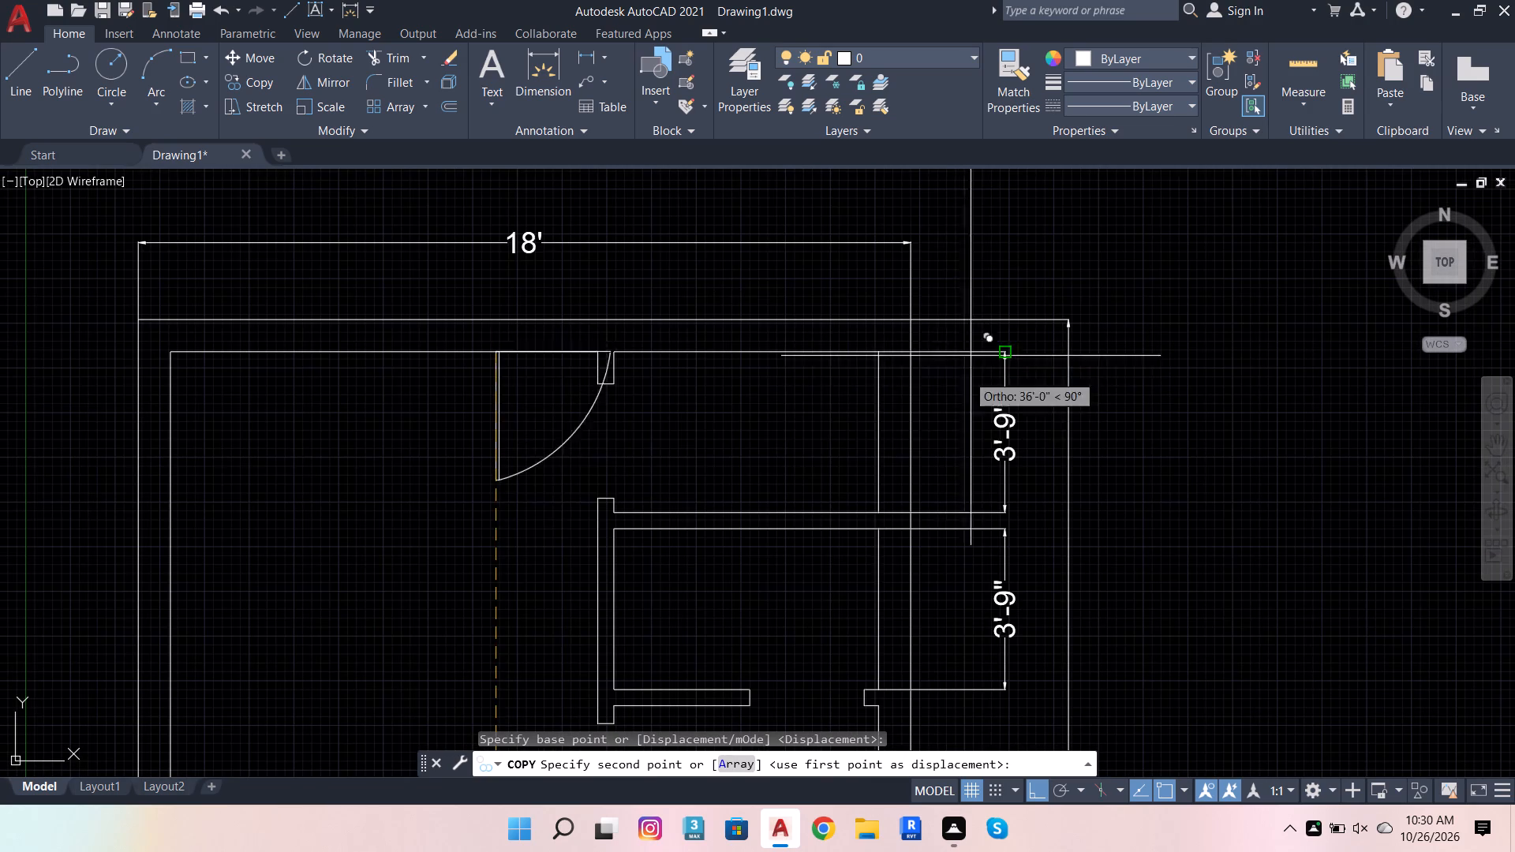
pyautogui.scroll(-2, 722, 439)
pyautogui.scroll(3, 665, 559)
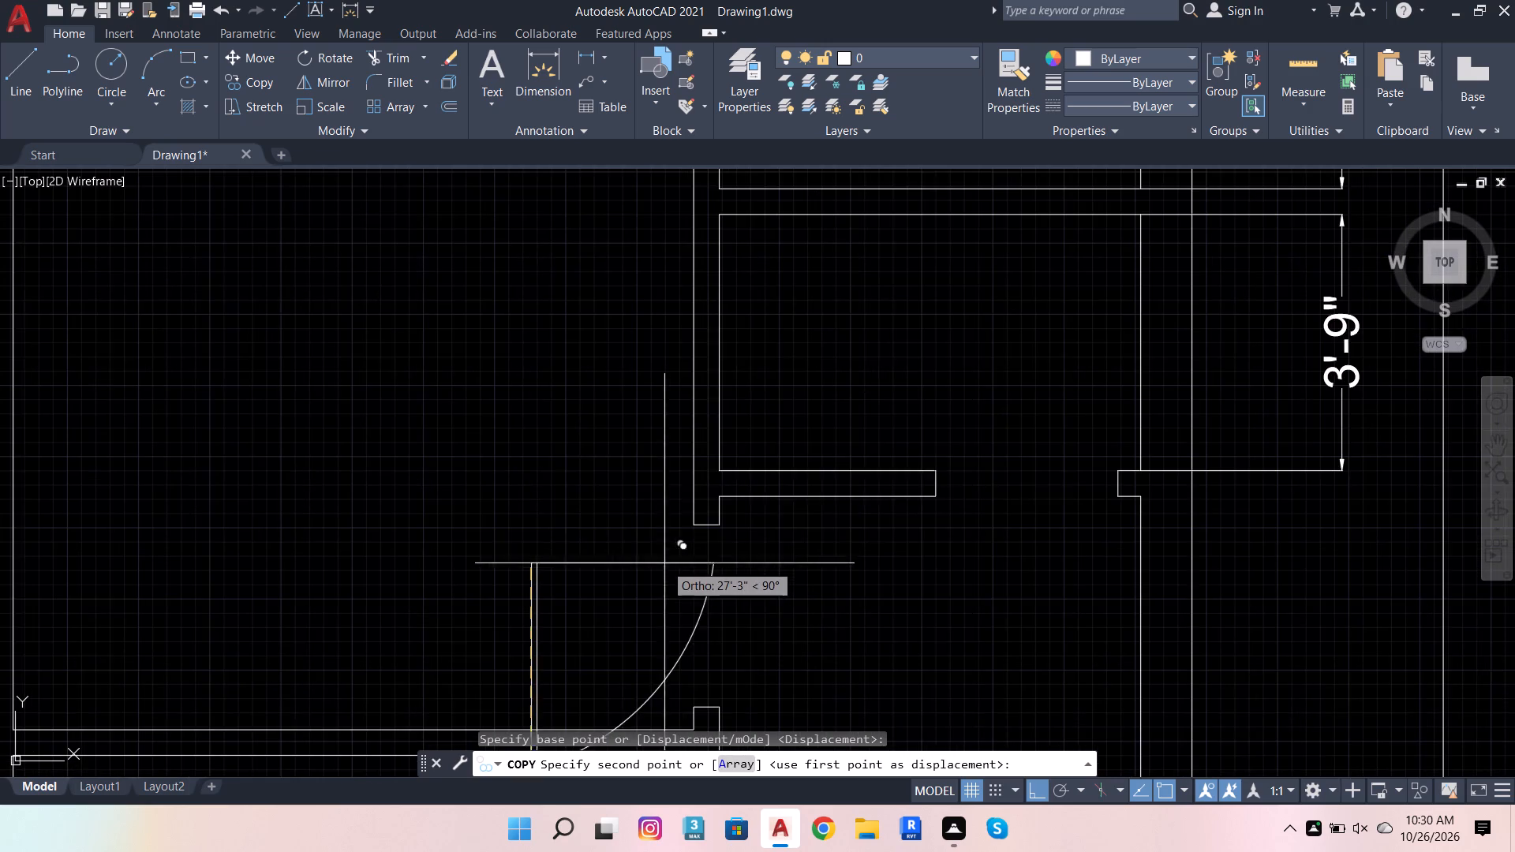
pyautogui.scroll(-3, 848, 431)
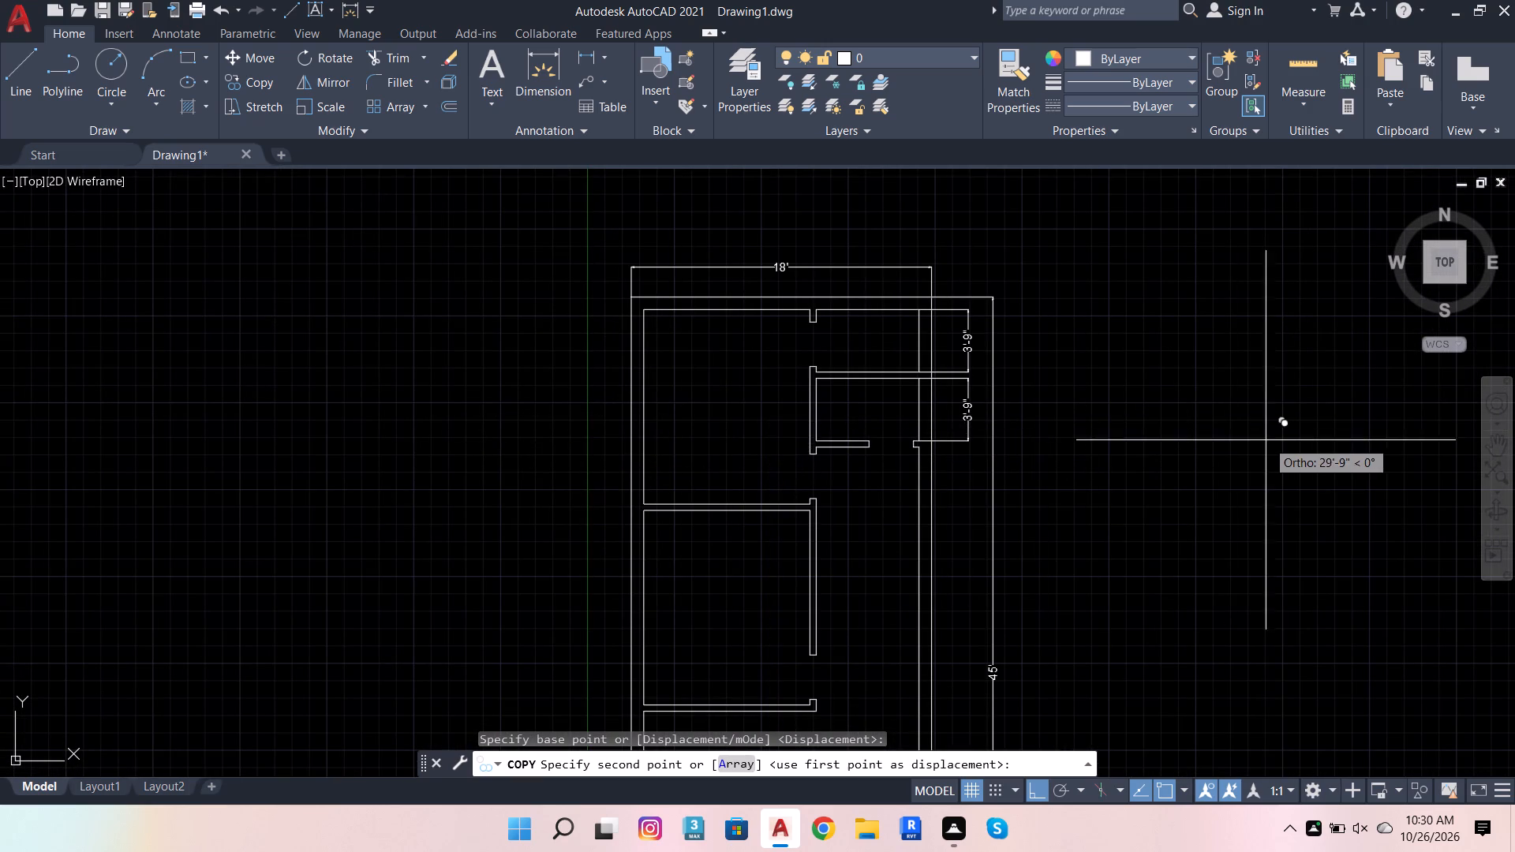
pyautogui.scroll(-4, 822, 325)
pyautogui.scroll(4, 810, 361)
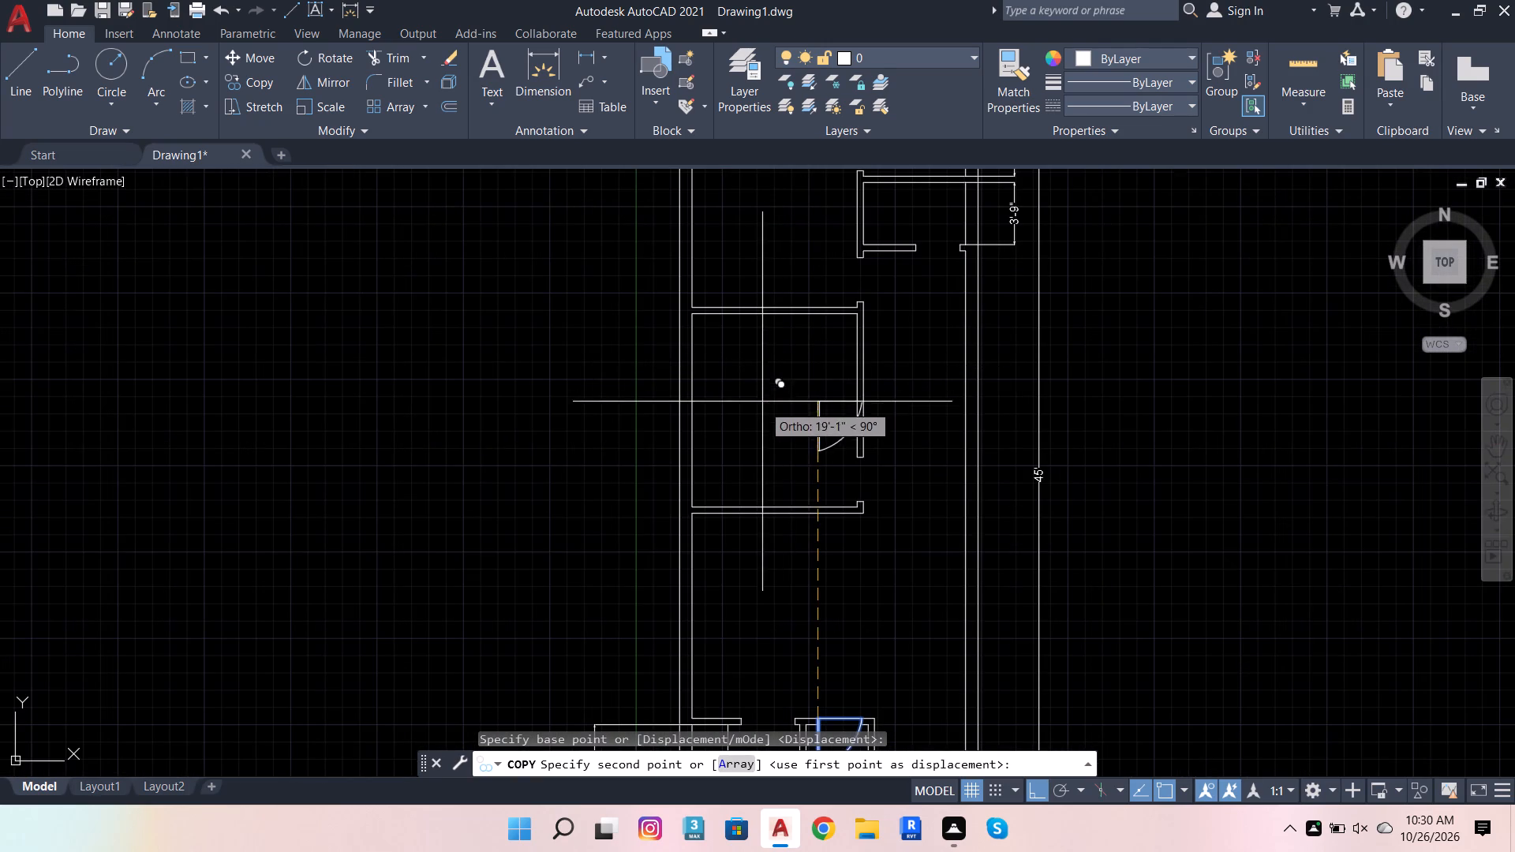
pyautogui.click(828, 580)
pyautogui.press('Escape')
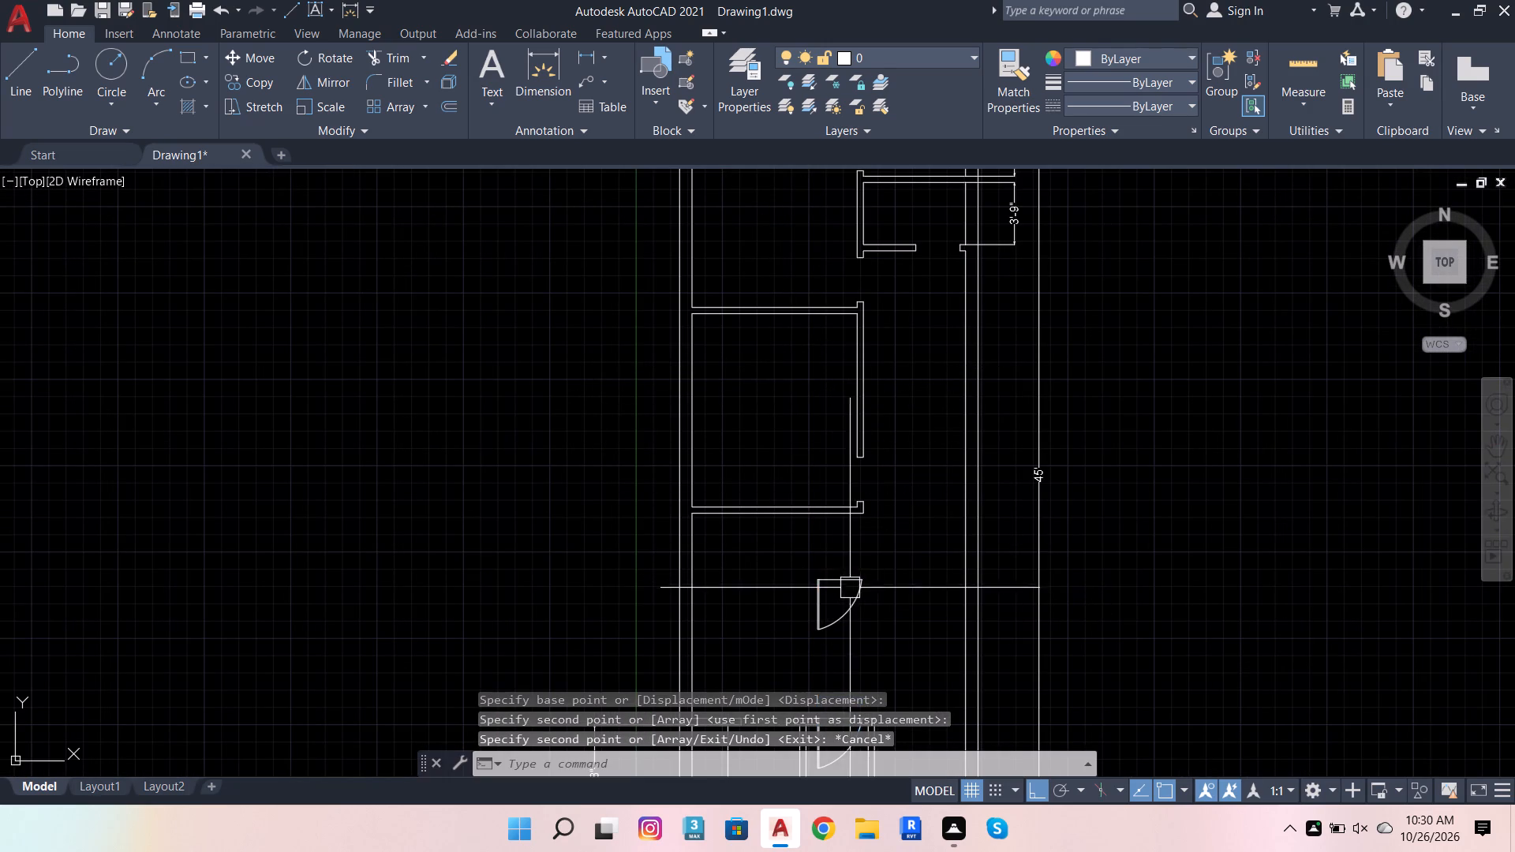
# Mirror the copied door upward about its horizontal opening line, keeping the source door.
pyautogui.click(848, 585)
pyautogui.click(331, 84)
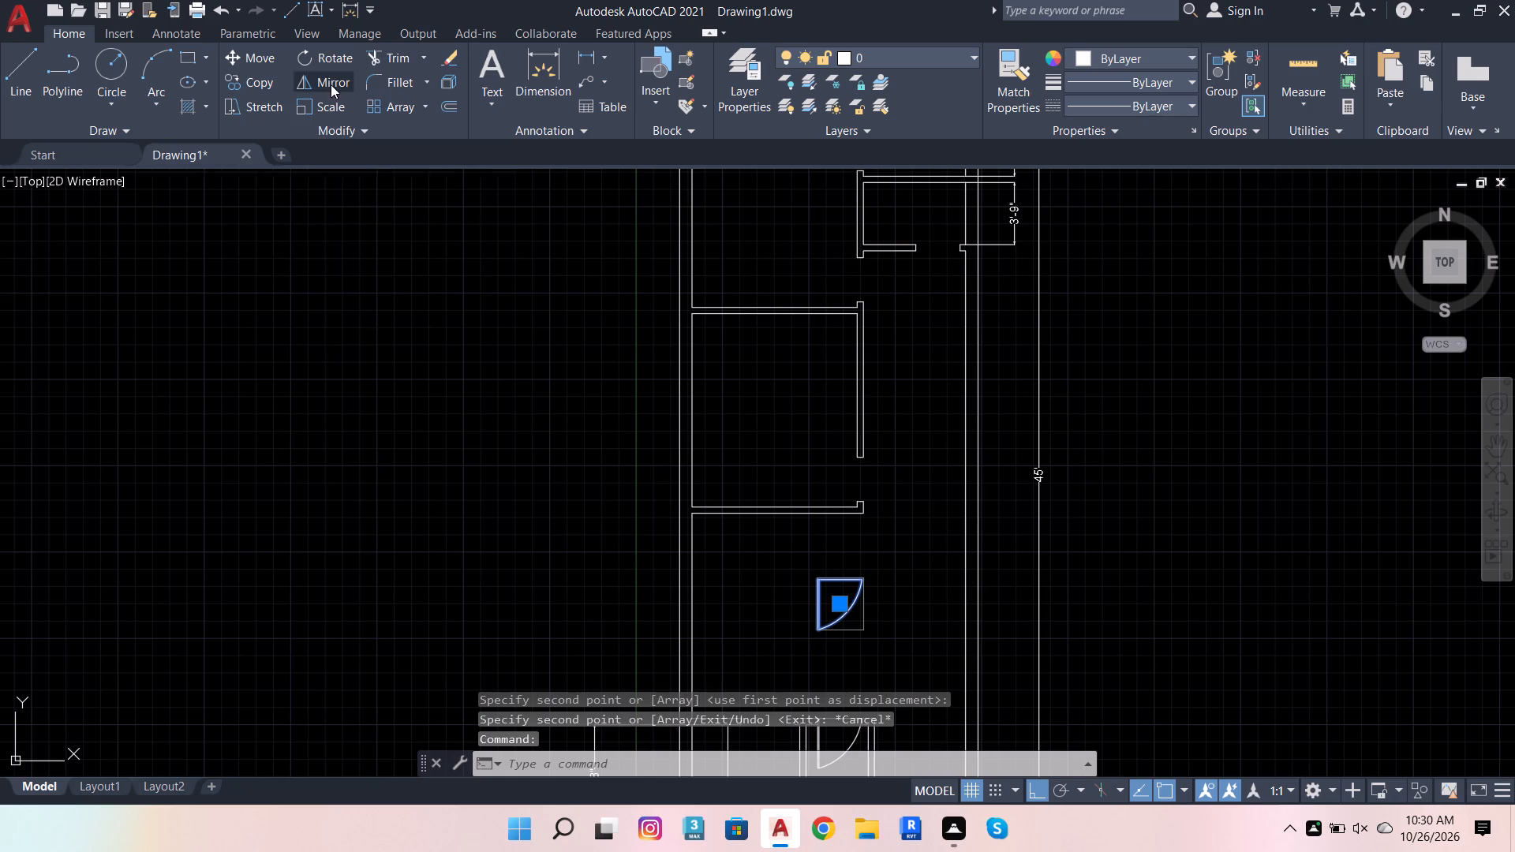
pyautogui.scroll(4, 822, 609)
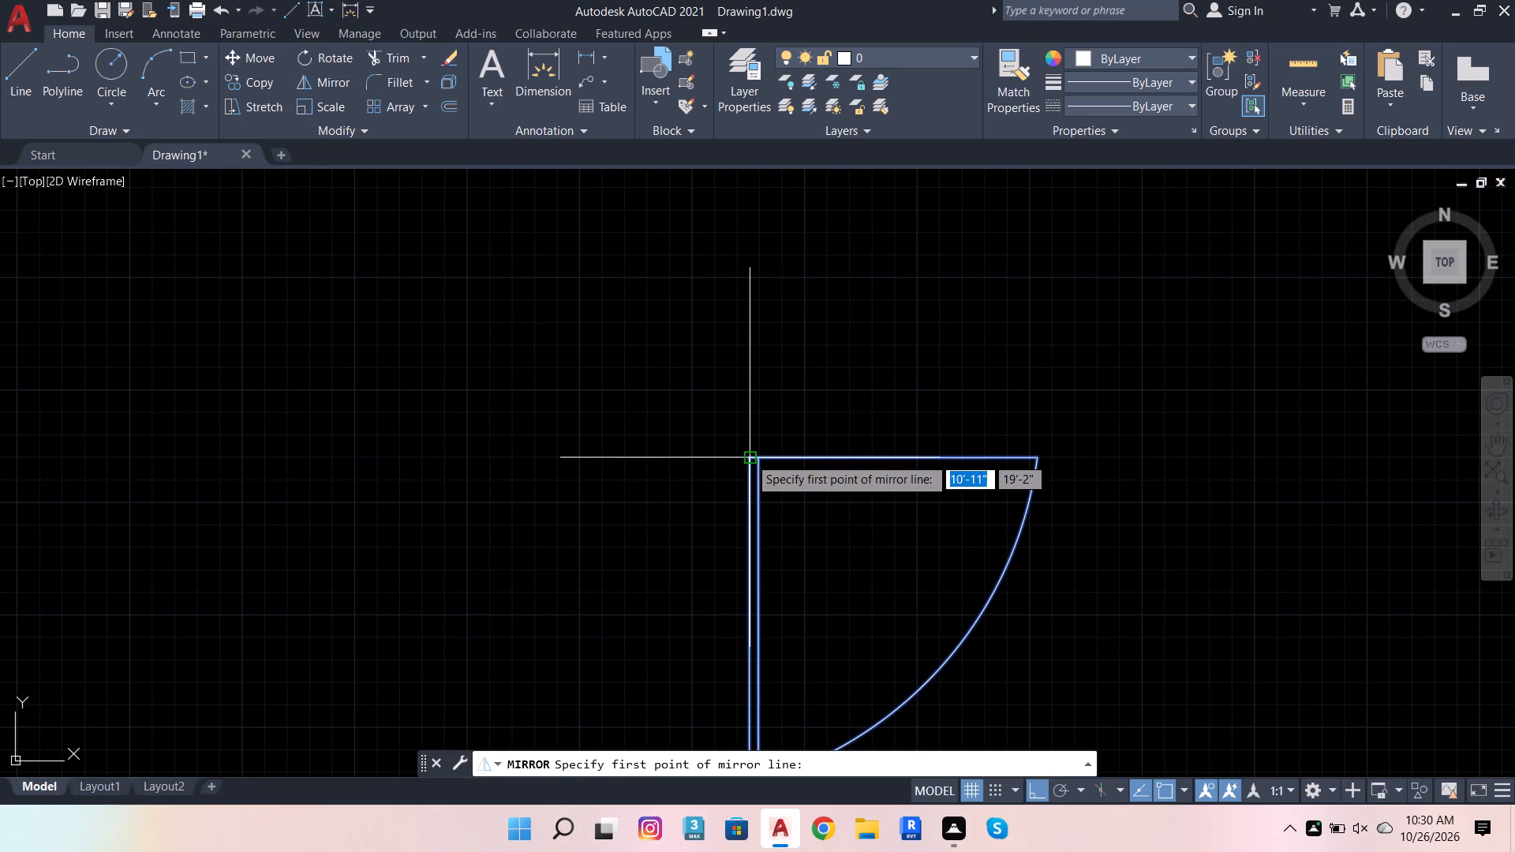
pyautogui.click(749, 457)
pyautogui.click(1334, 618)
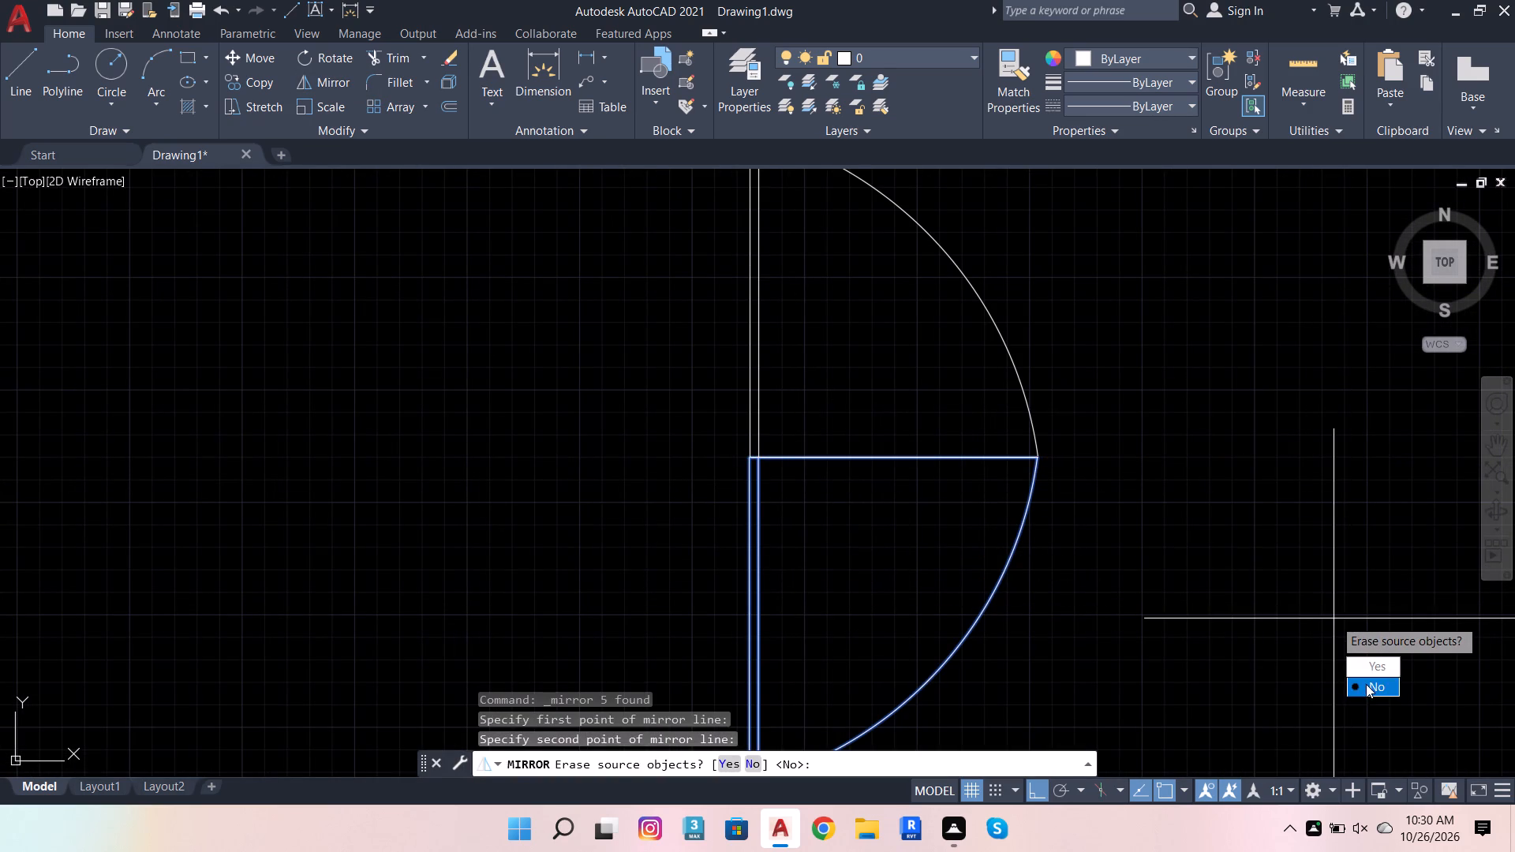
pyautogui.moveTo(1366, 684); pyautogui.dragTo(1334, 619)
# Rotate the mirrored door 90° counter-clockwise about its lower left corner, so its leaf lies horizontally.
pyautogui.click(758, 400)
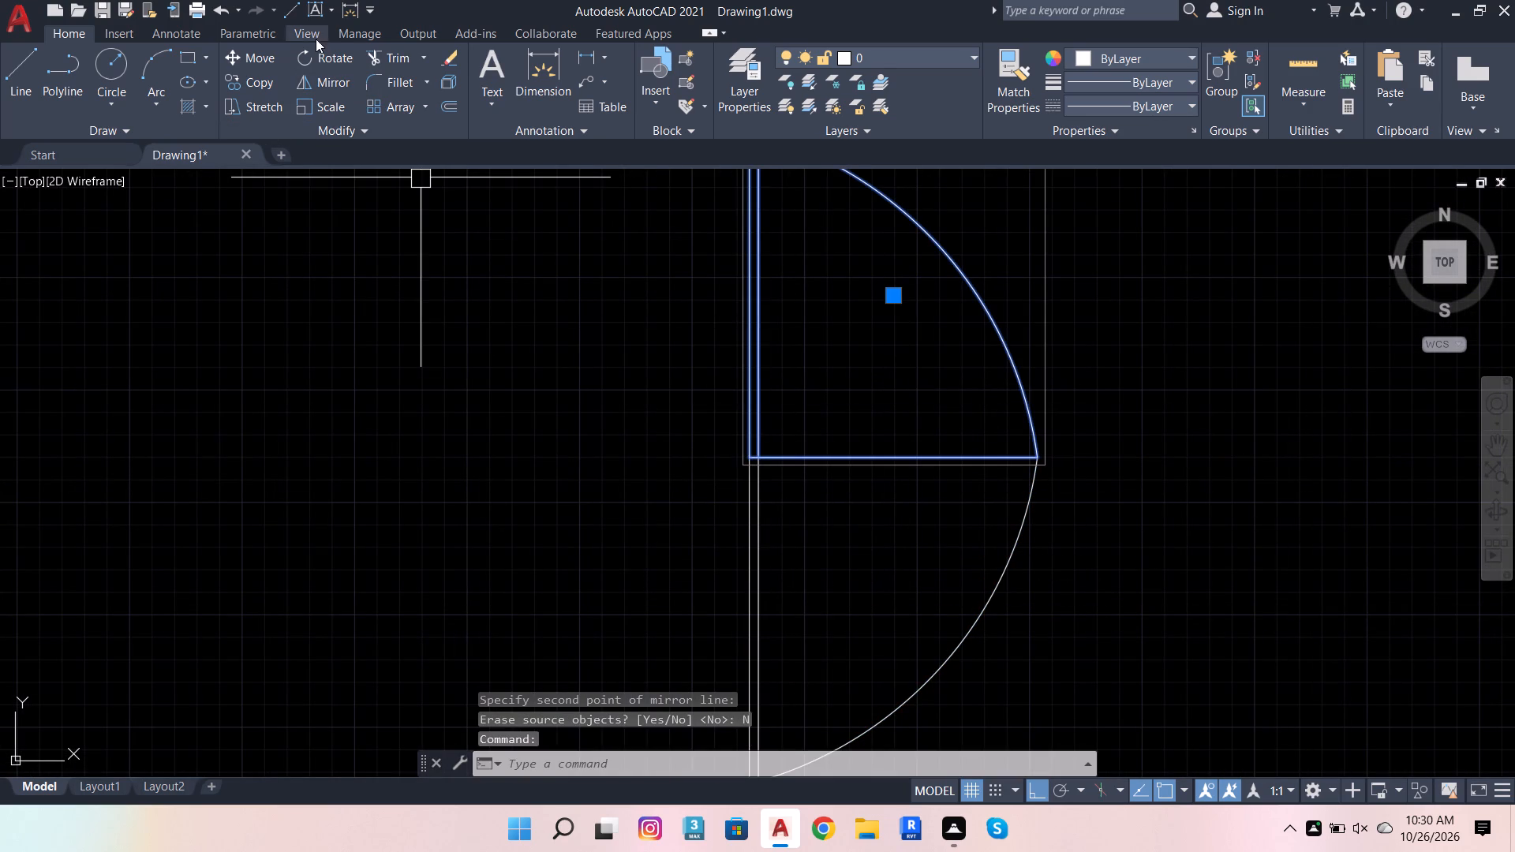
pyautogui.click(298, 59)
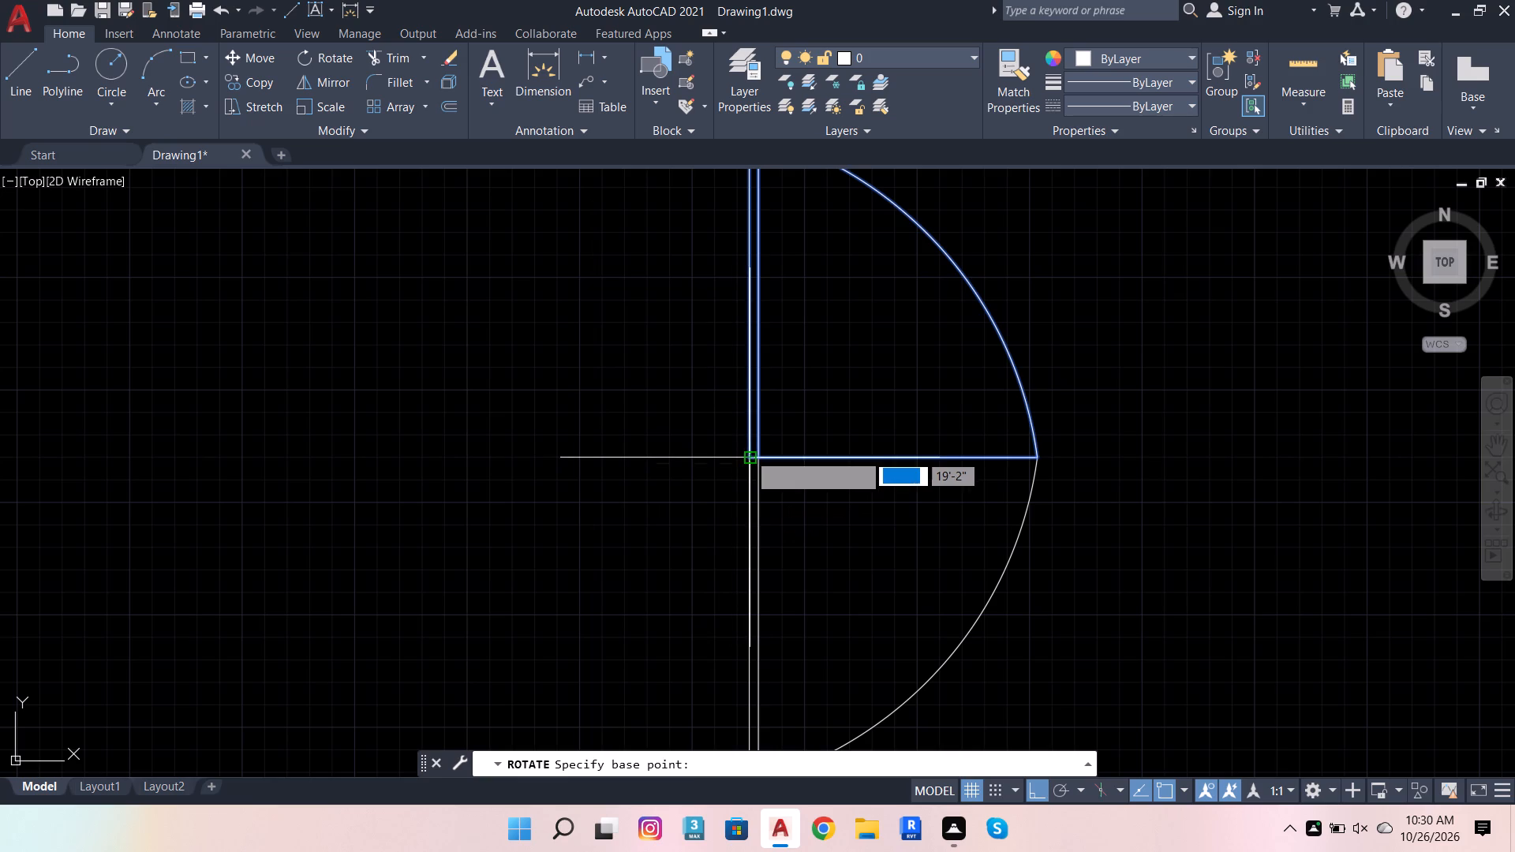
pyautogui.moveTo(749, 454); pyautogui.dragTo(757, 452)
pyautogui.click(583, 271)
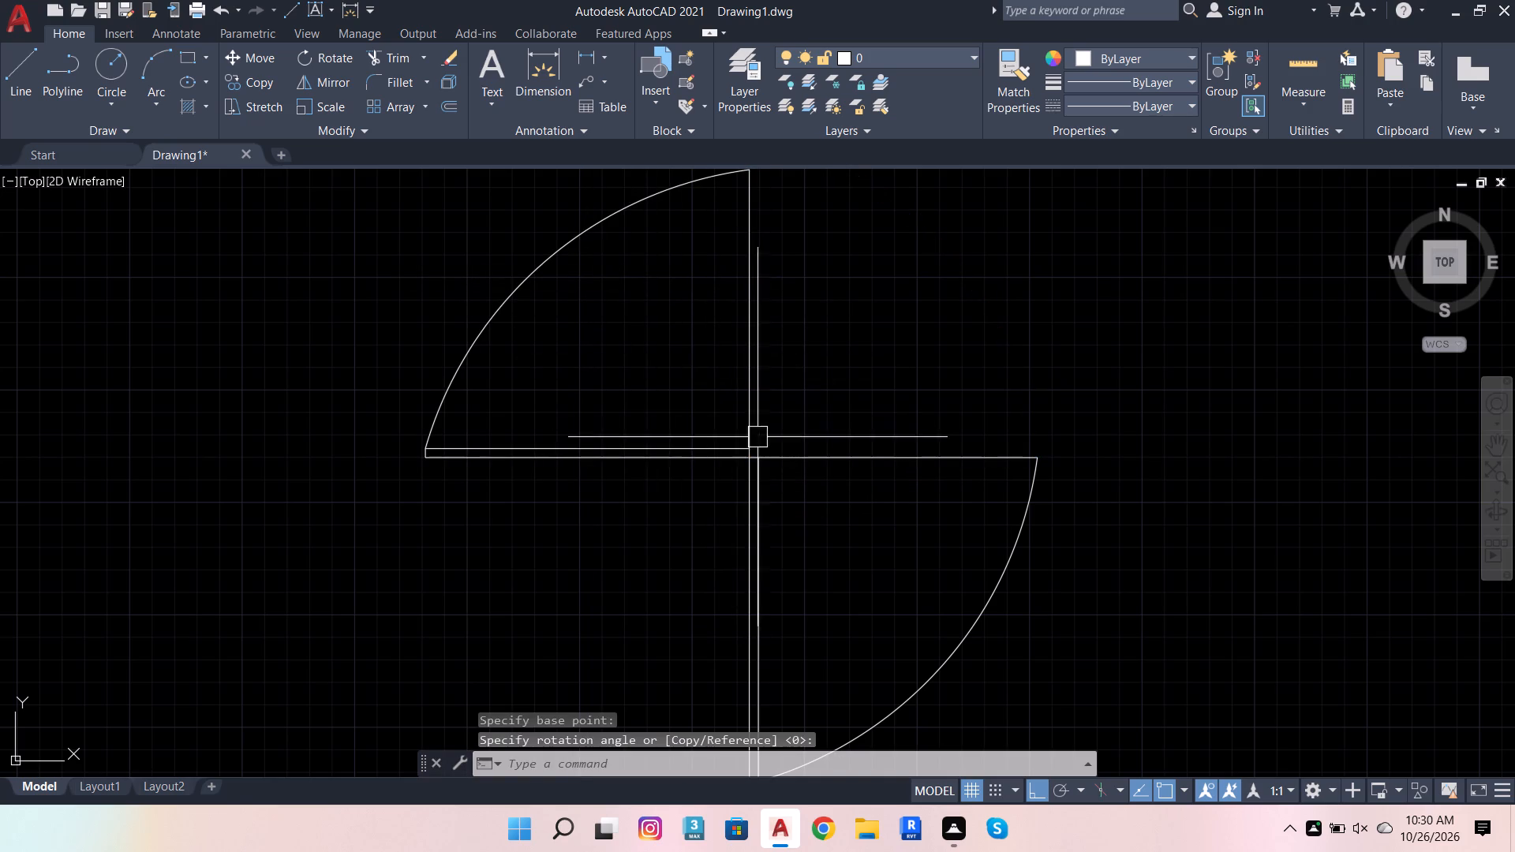
# Copy the rotated door from its lower right corner into the side-wall openings of the middle and upper left rooms.
pyautogui.click(757, 437)
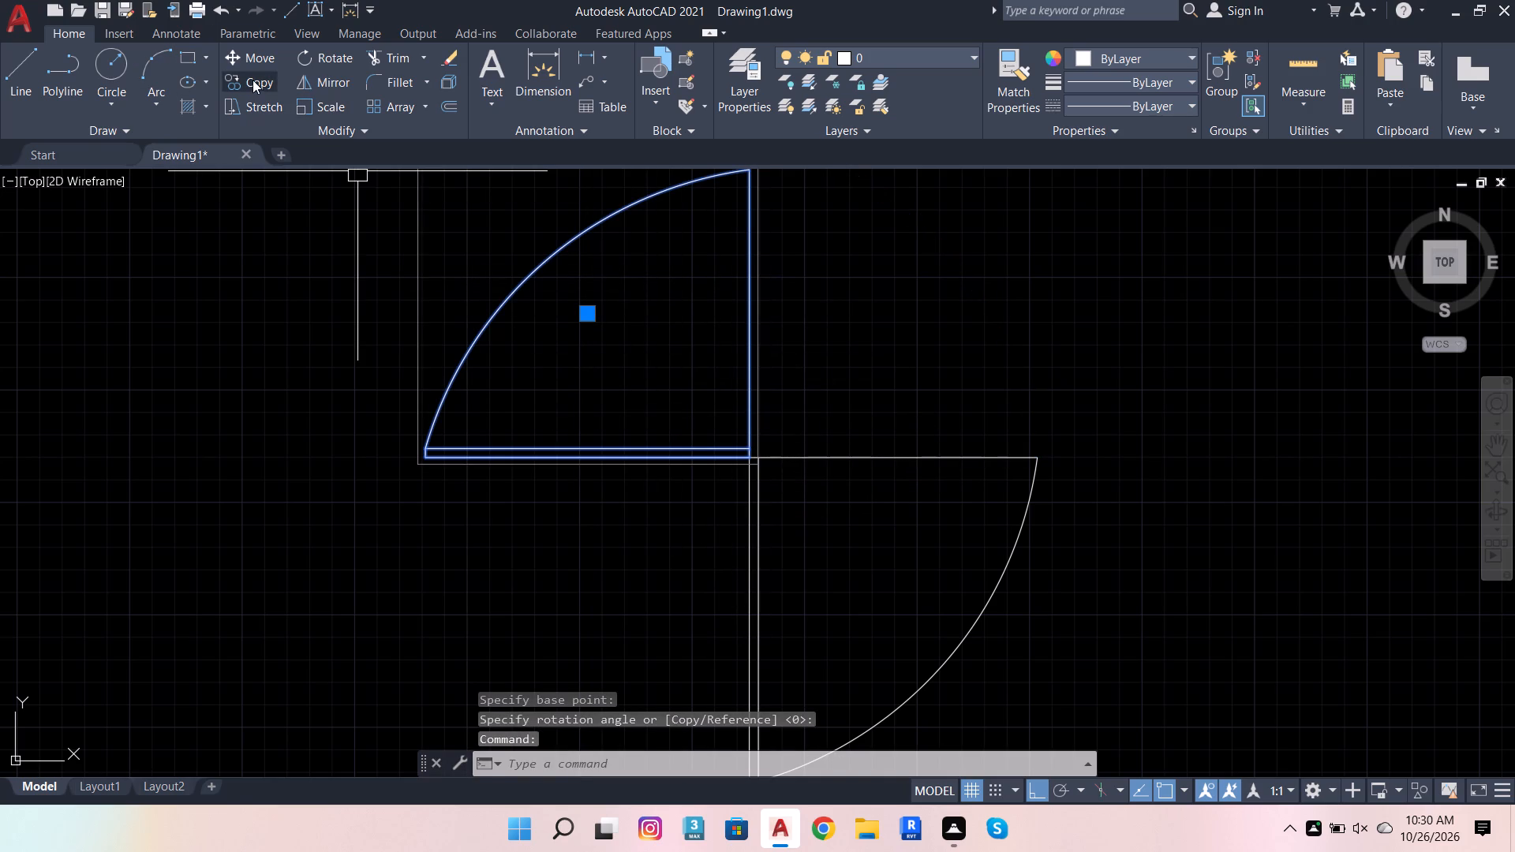
pyautogui.click(251, 77)
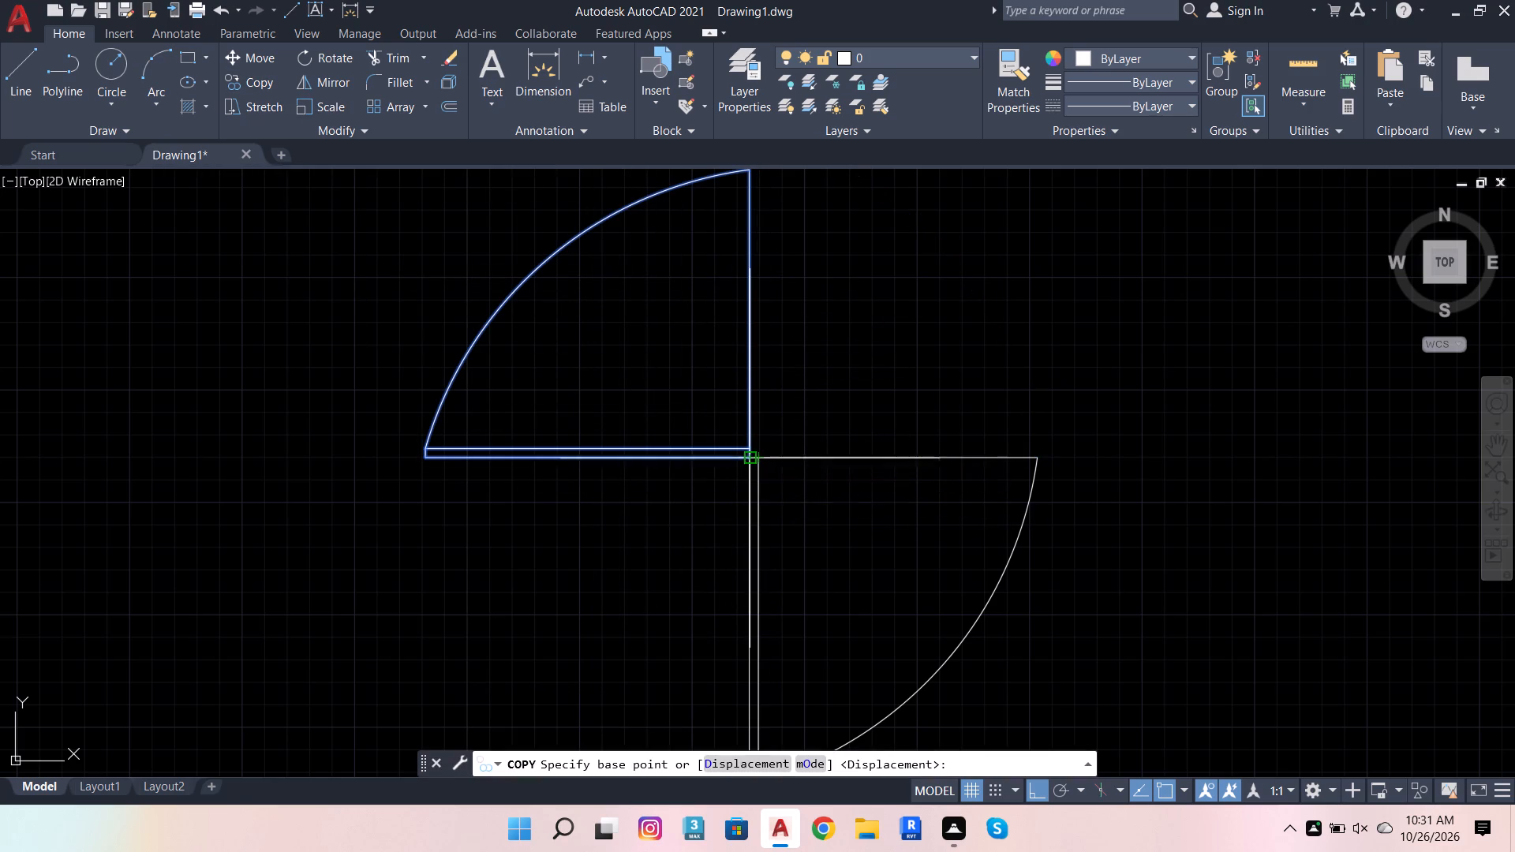
pyautogui.click(747, 460)
pyautogui.scroll(-5, 802, 503)
pyautogui.scroll(4, 832, 392)
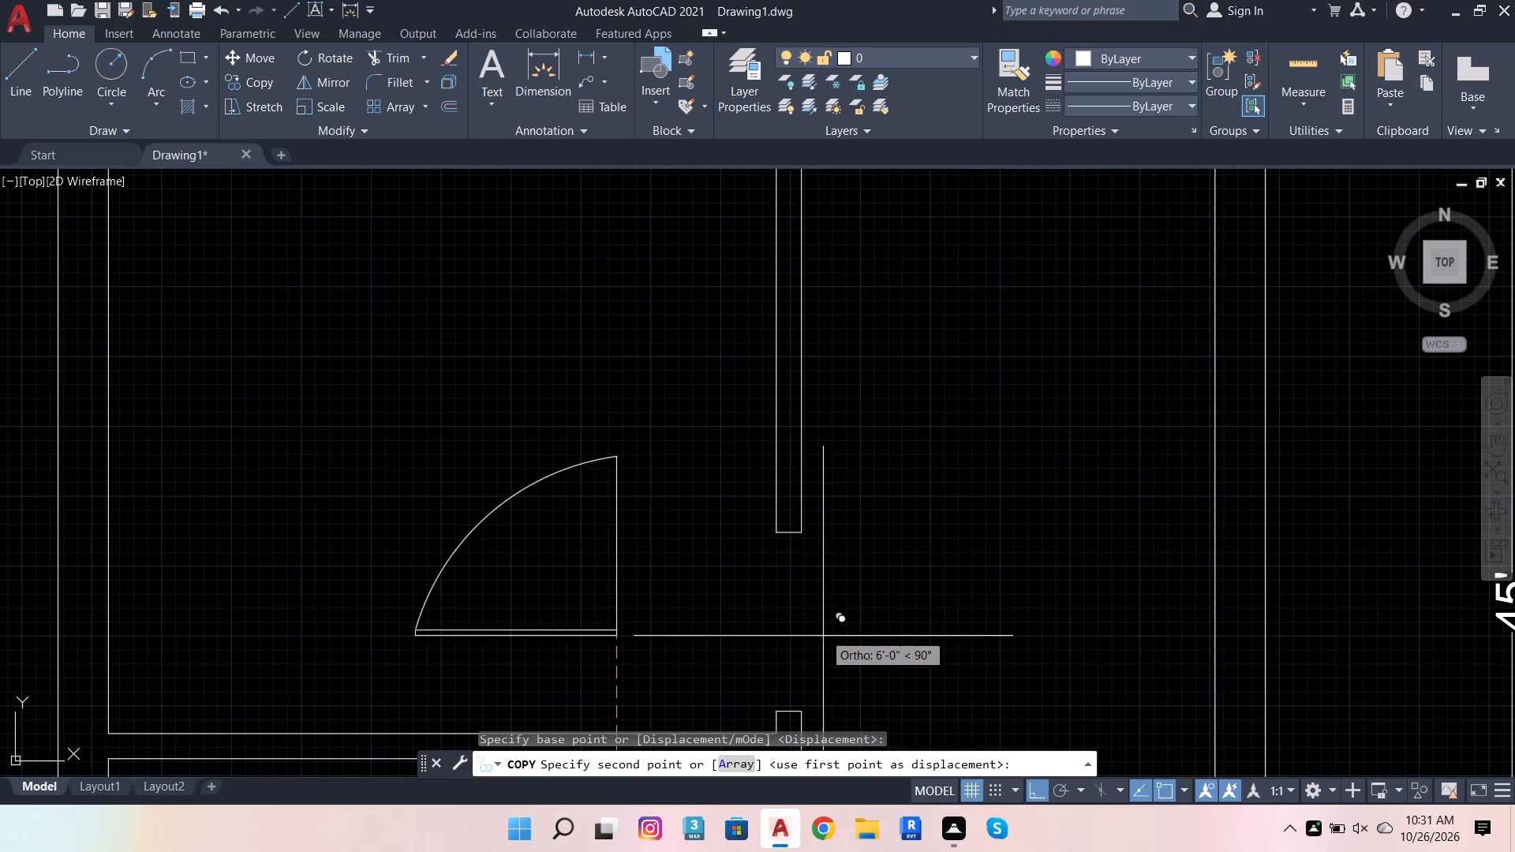
pyautogui.scroll(-3, 900, 542)
pyautogui.scroll(4, 885, 602)
pyautogui.click(813, 506)
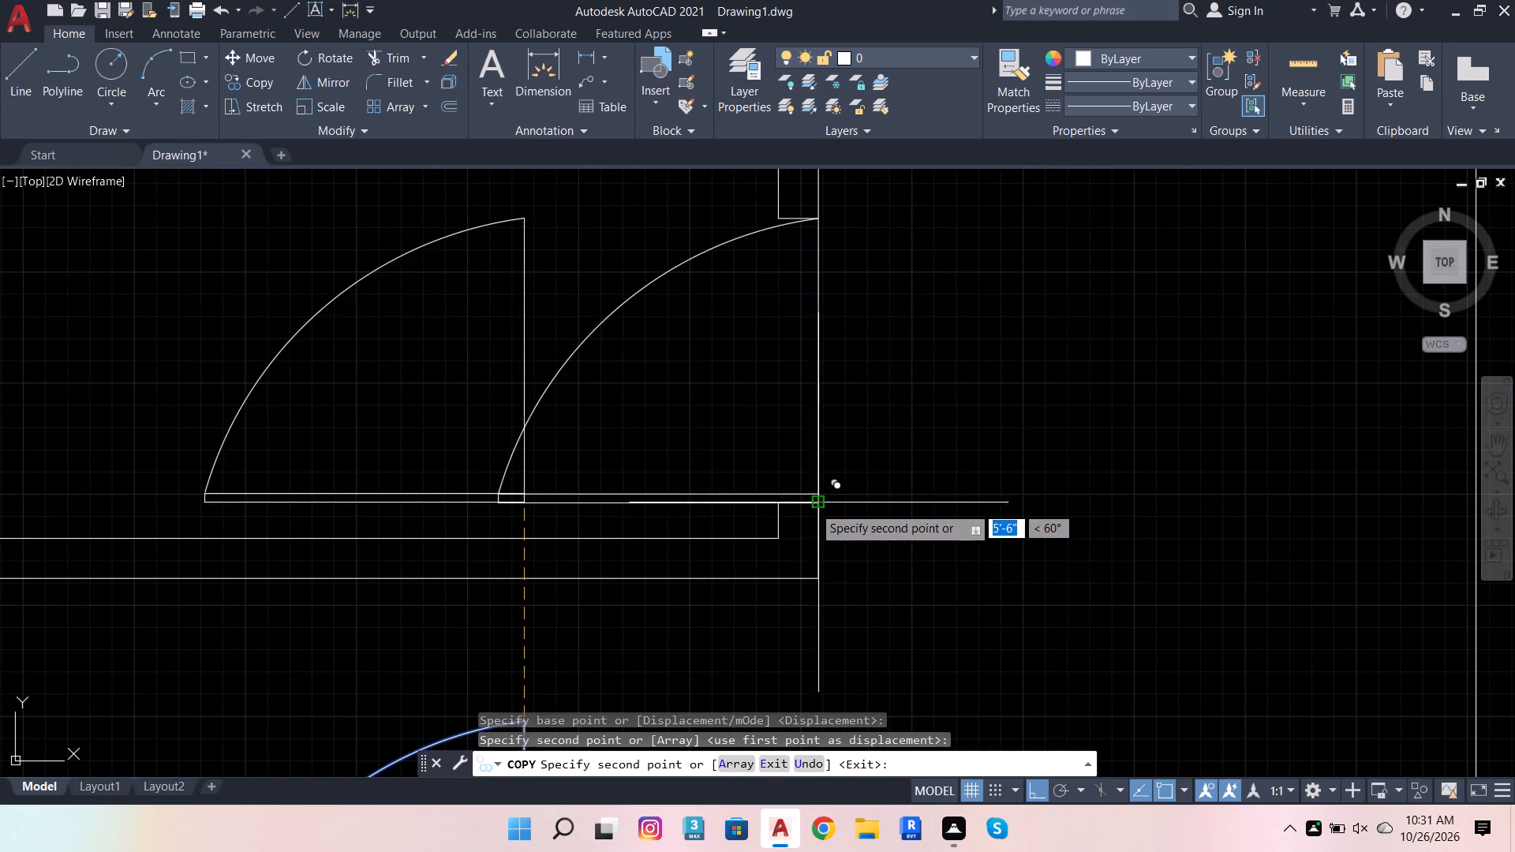
pyautogui.scroll(-5, 849, 542)
pyautogui.scroll(4, 842, 428)
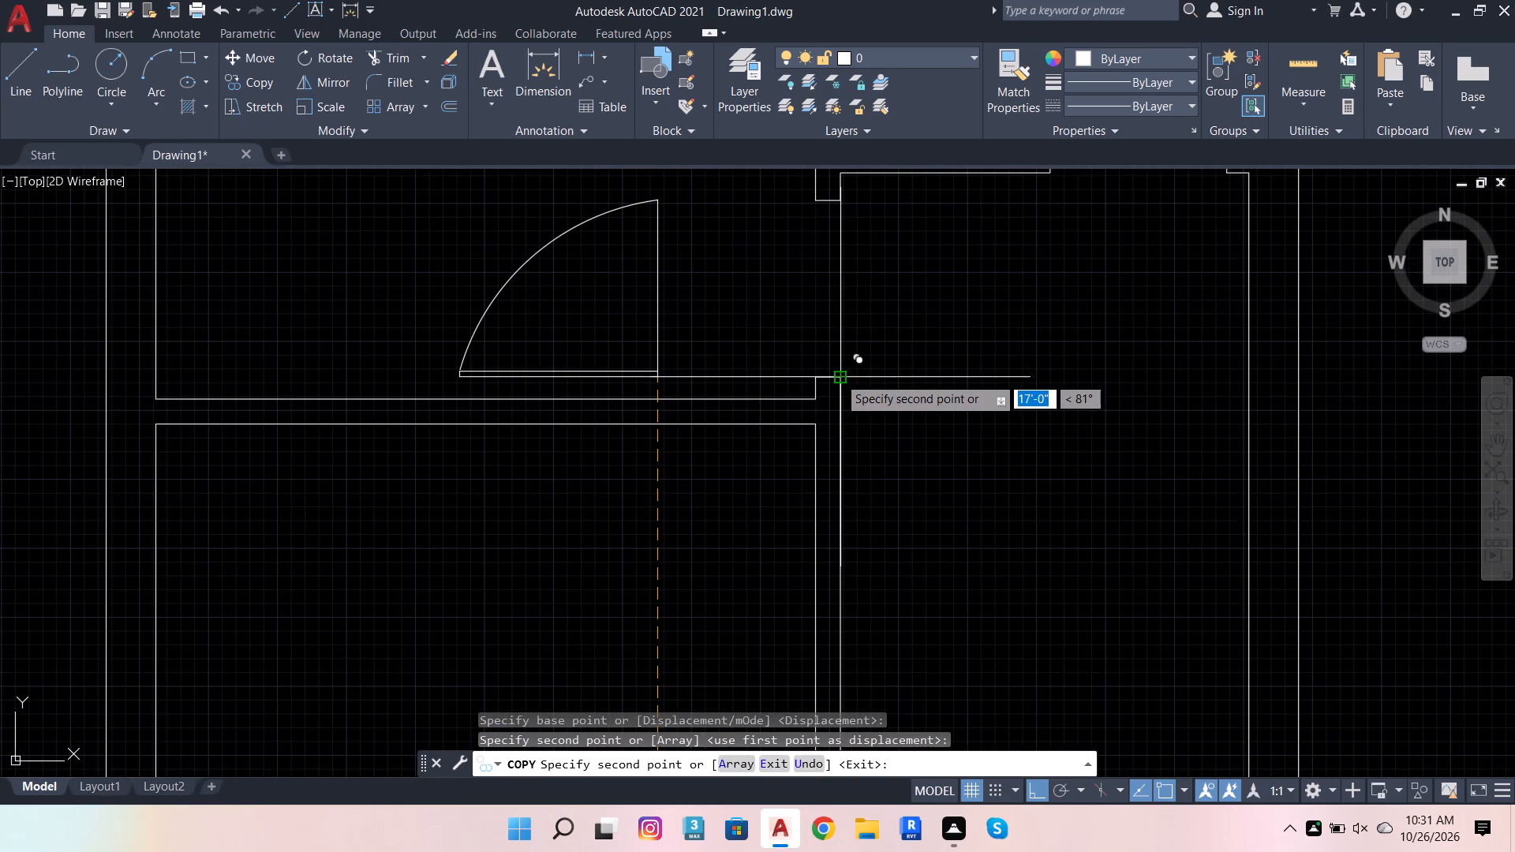
pyautogui.click(838, 376)
# Place another copy of the rotated door in the uppermost 3'-9" room's opening, at the lower wall end's left corner.
pyautogui.scroll(-3, 743, 462)
pyautogui.scroll(2, 759, 292)
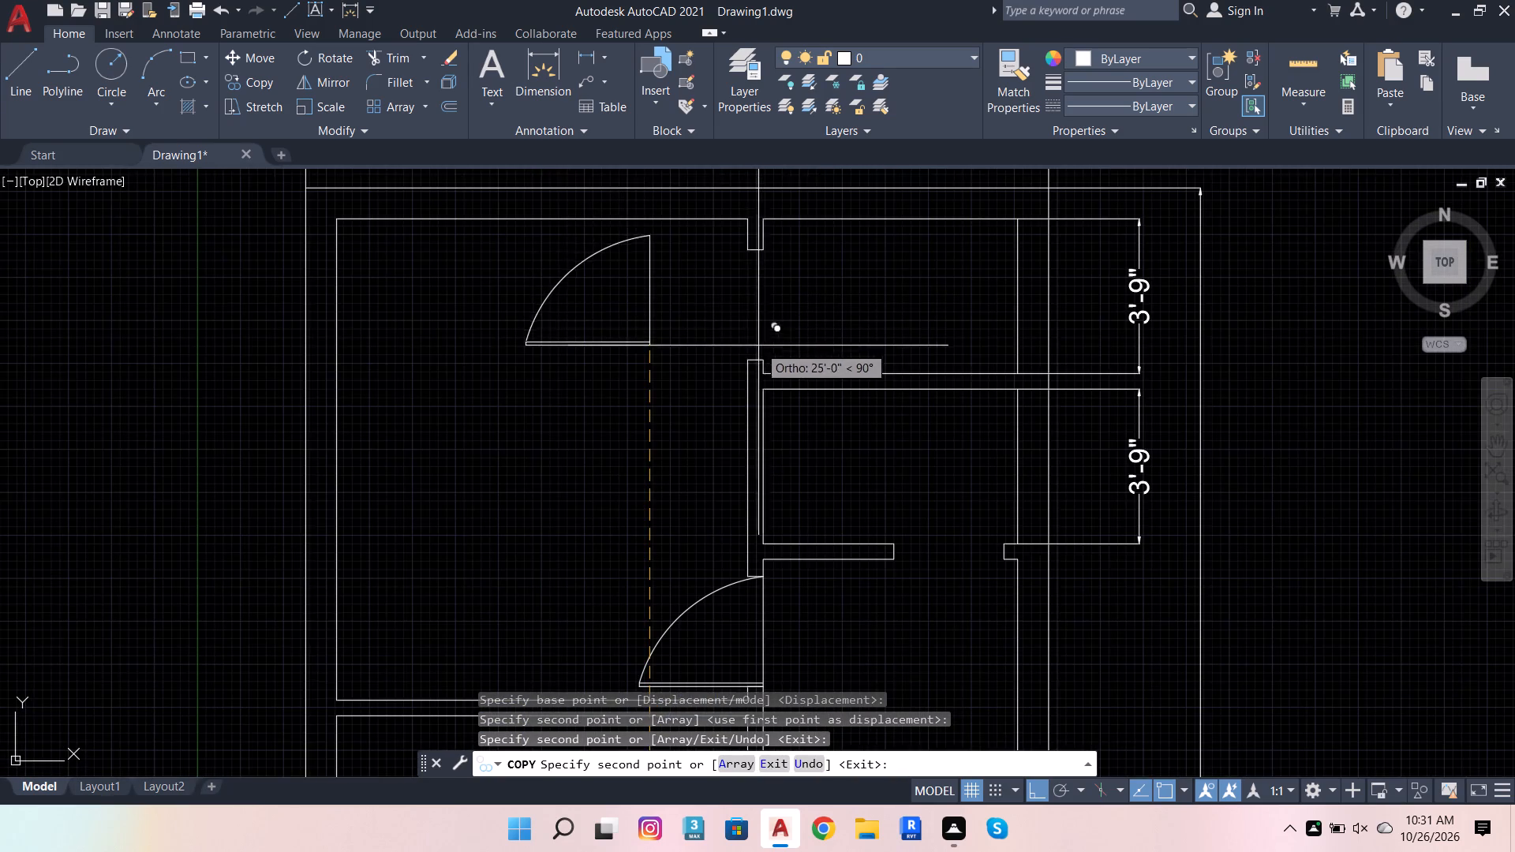
pyautogui.scroll(2, 763, 355)
pyautogui.click(722, 361)
pyautogui.scroll(-3, 814, 377)
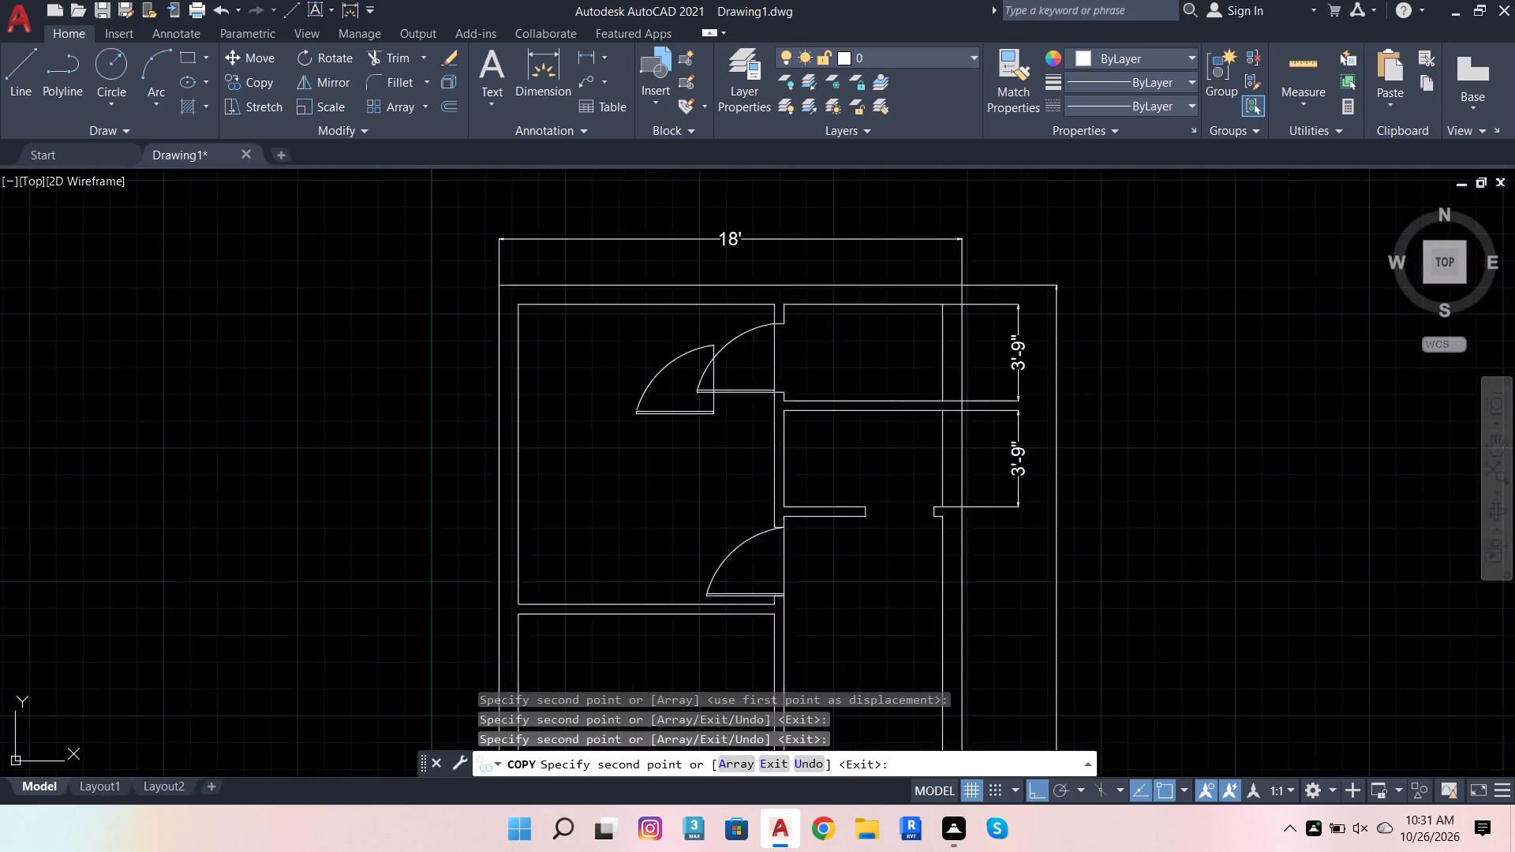
pyautogui.scroll(-1, 780, 420)
pyautogui.scroll(3, 822, 464)
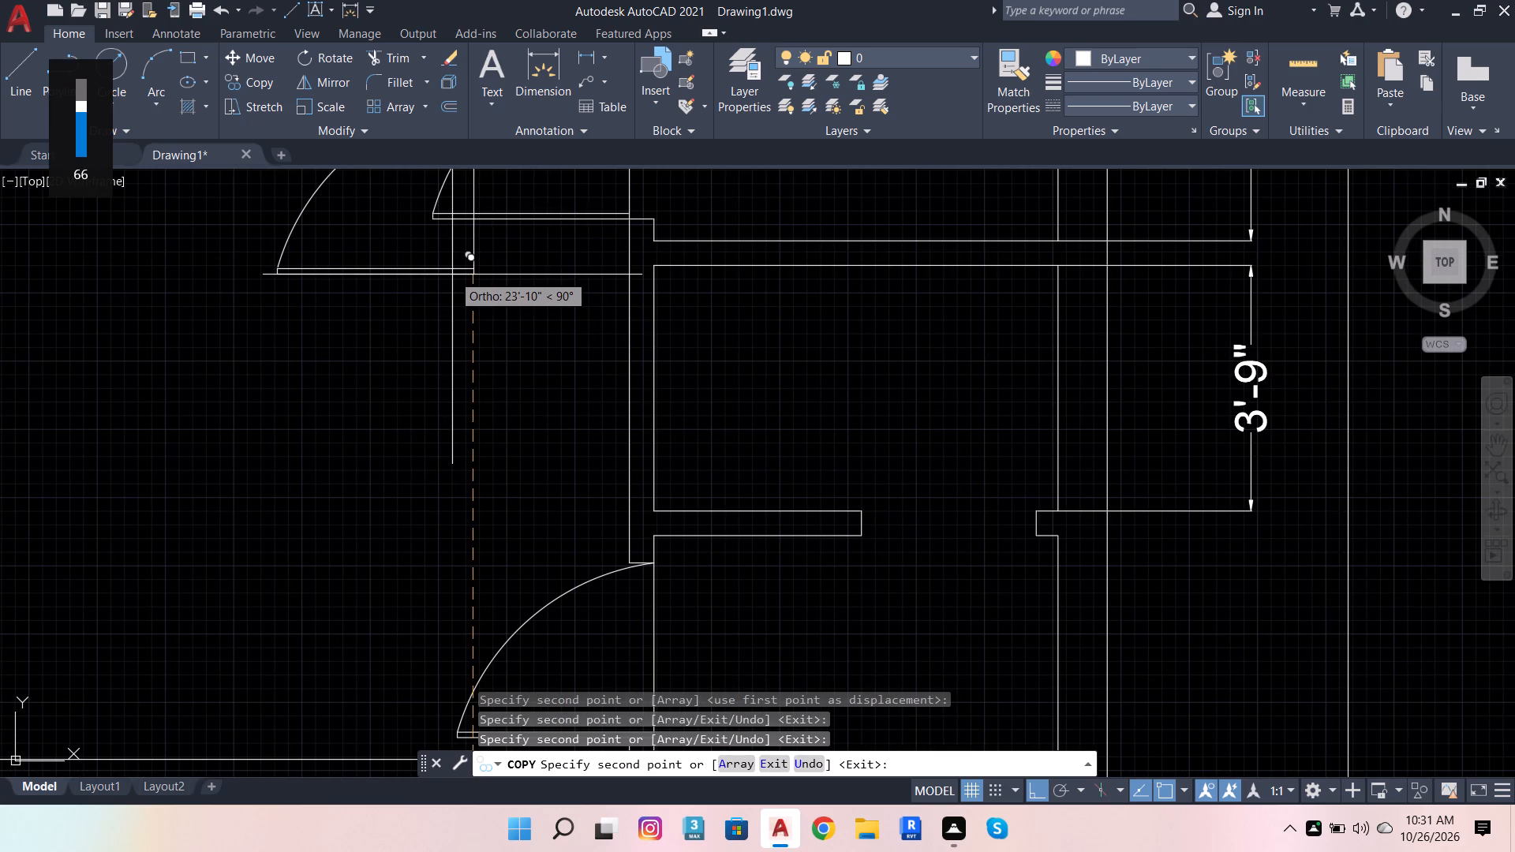
pyautogui.press('Escape')
# Mirror the uppermost 3'-9" room's door about its vertical opening line into that room, erasing the source door.
pyautogui.click(593, 215)
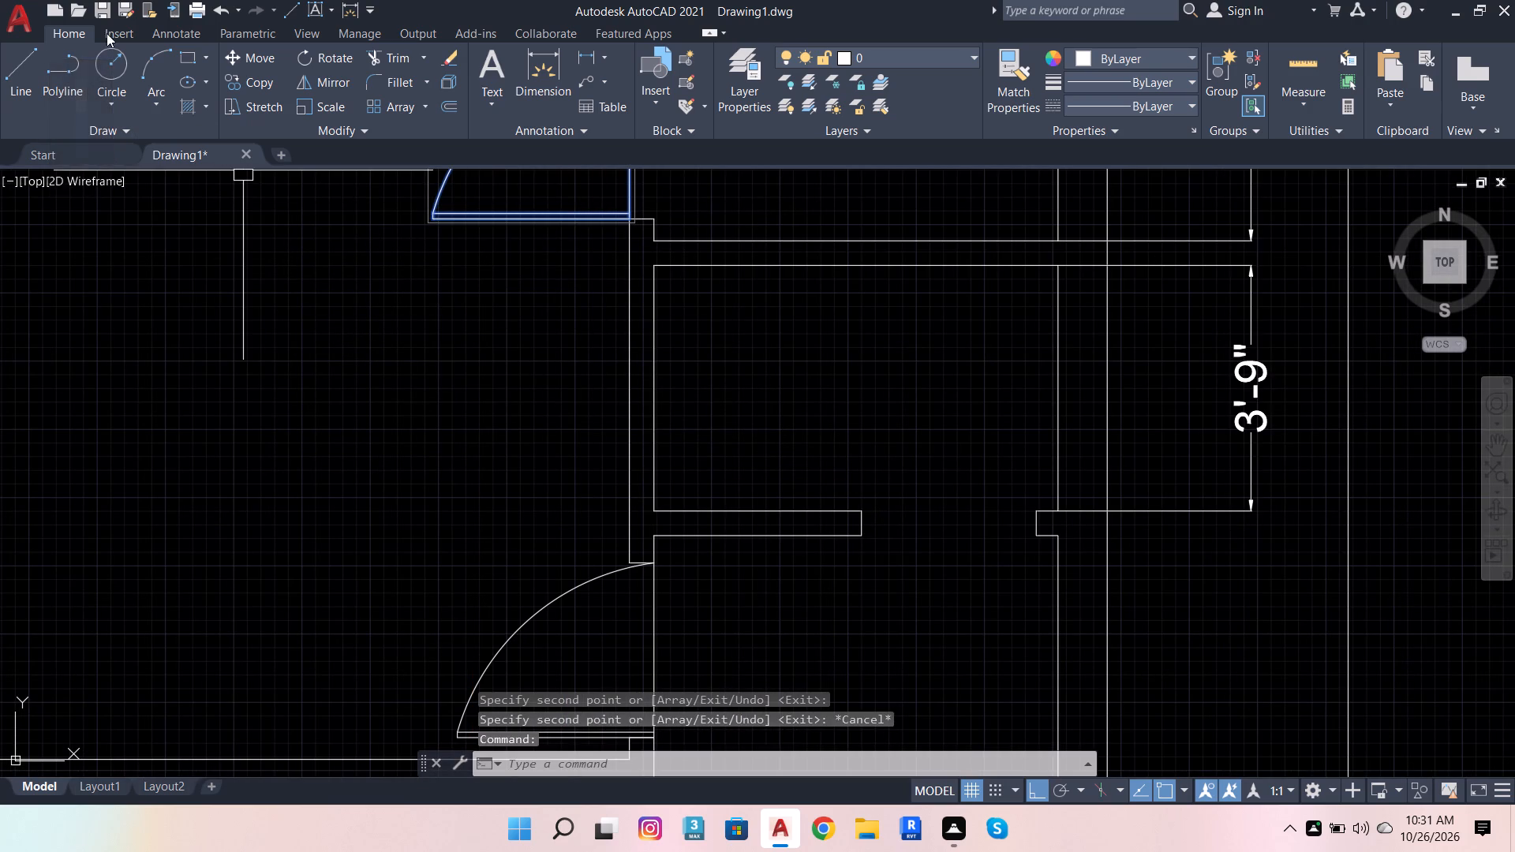
pyautogui.click(330, 81)
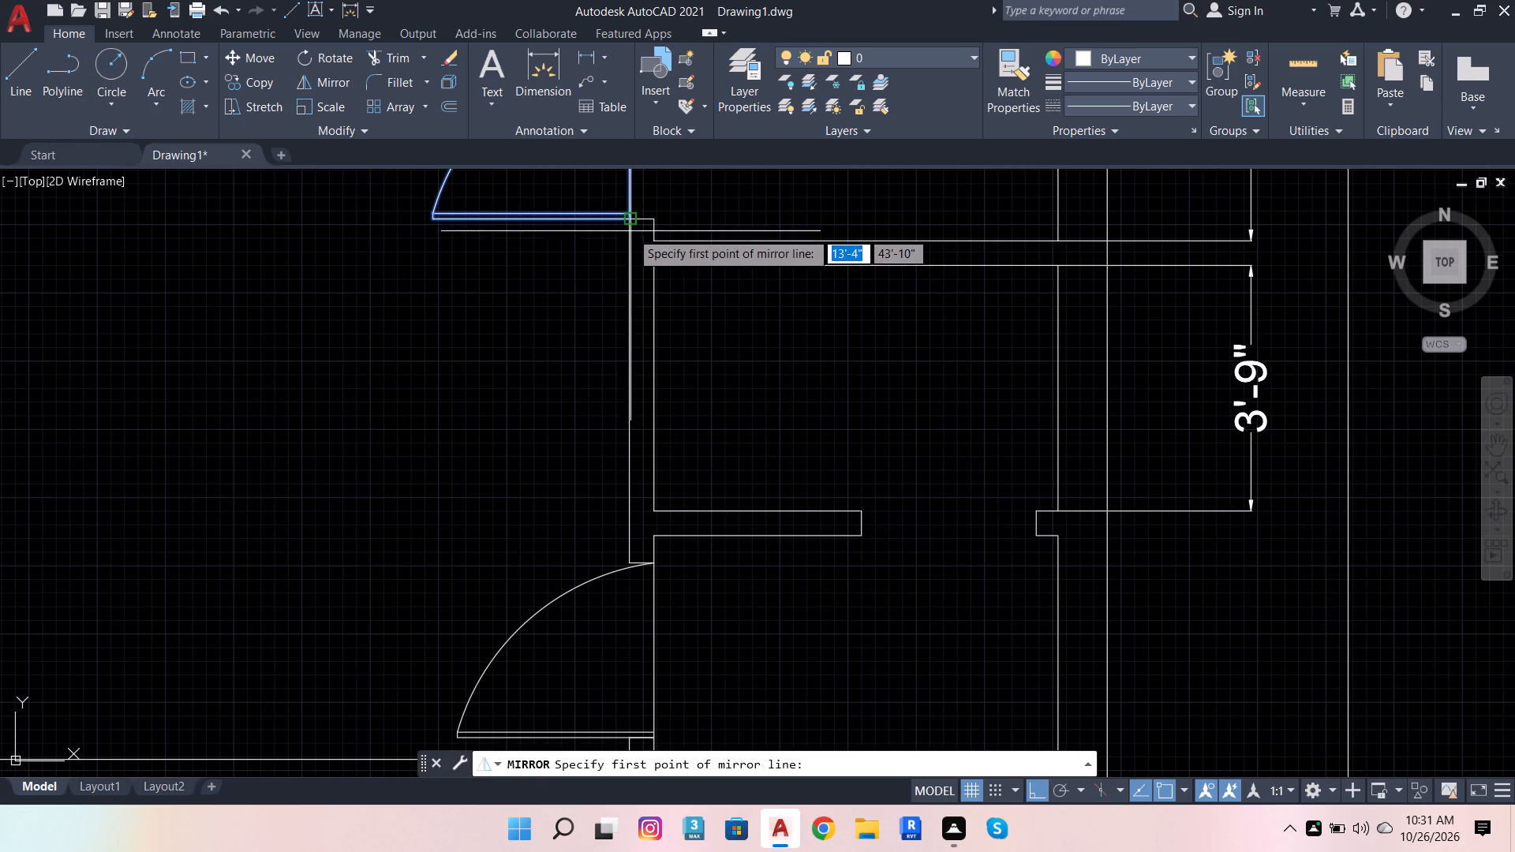
pyautogui.click(631, 218)
pyautogui.click(541, 350)
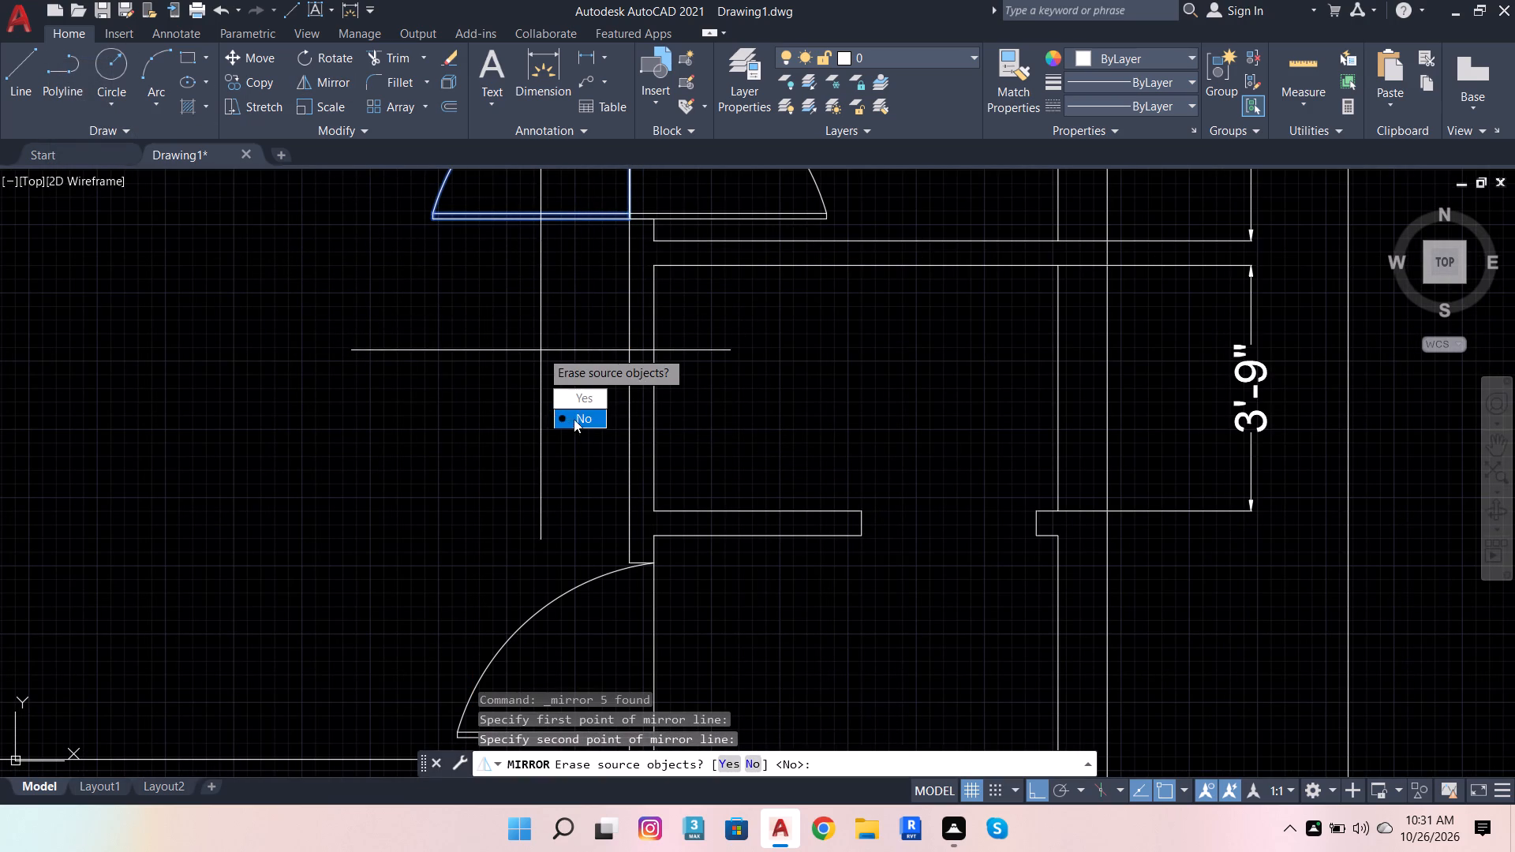
pyautogui.moveTo(593, 390); pyautogui.dragTo(541, 350)
# Copy the mirrored door from its lower left corner to the lower left corner of the second 3'-9" room's right wall end.
pyautogui.scroll(-3, 477, 417)
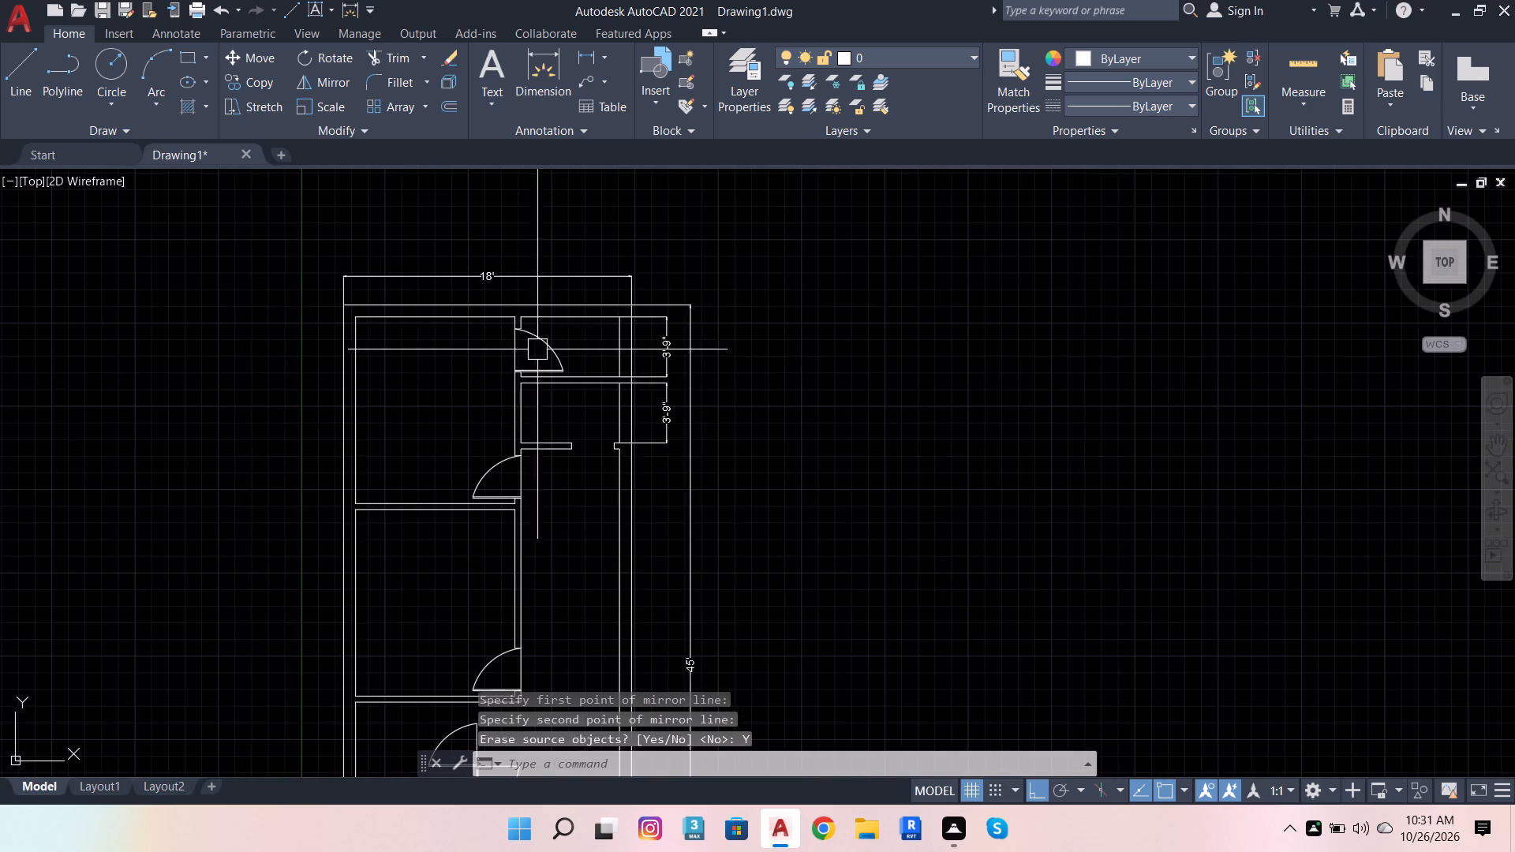
pyautogui.scroll(2, 547, 345)
pyautogui.click(547, 345)
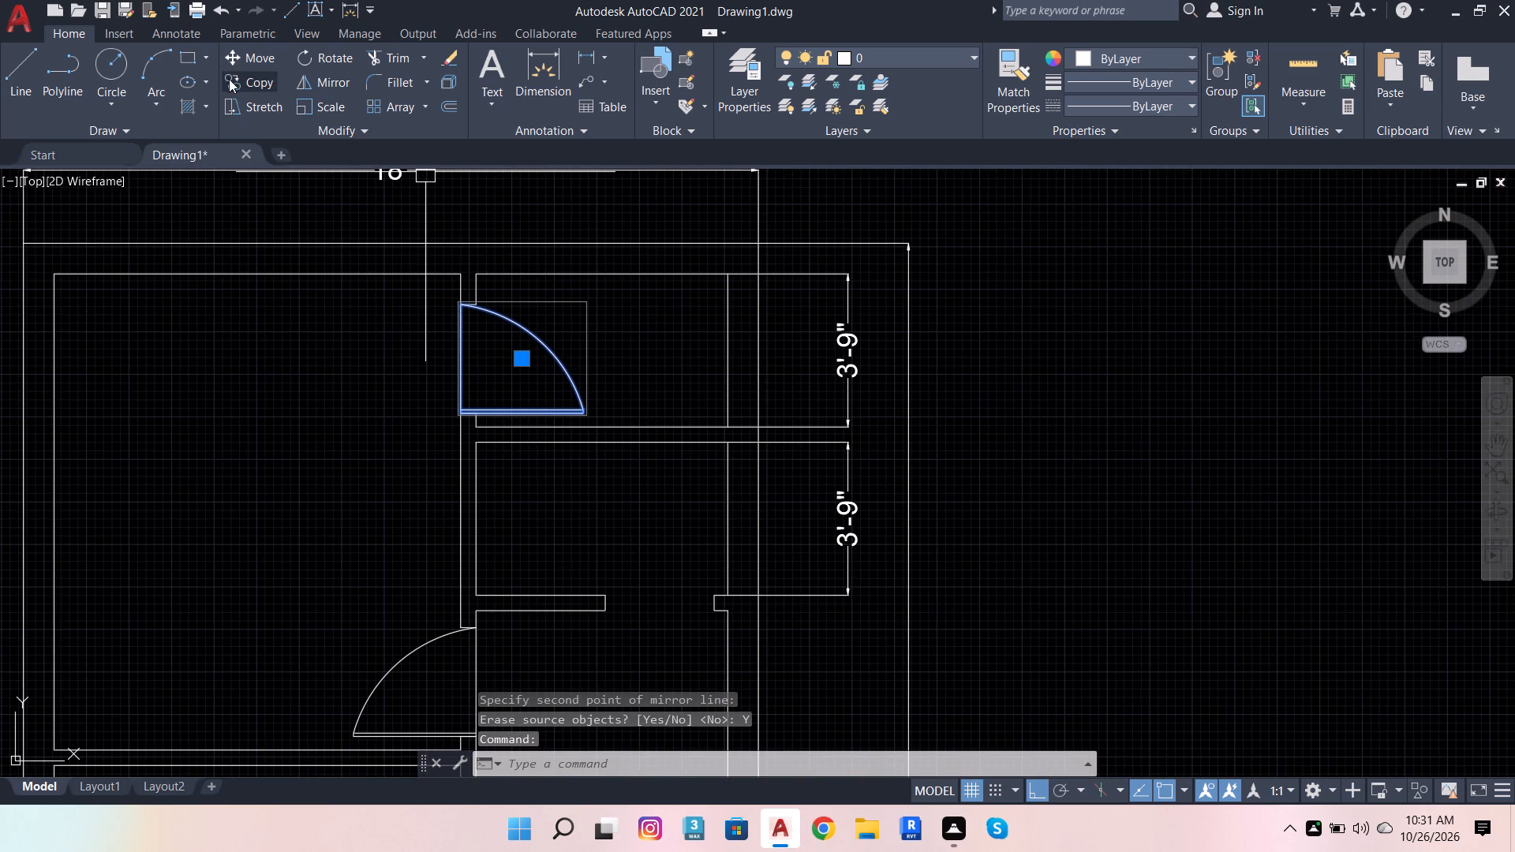
pyautogui.click(231, 79)
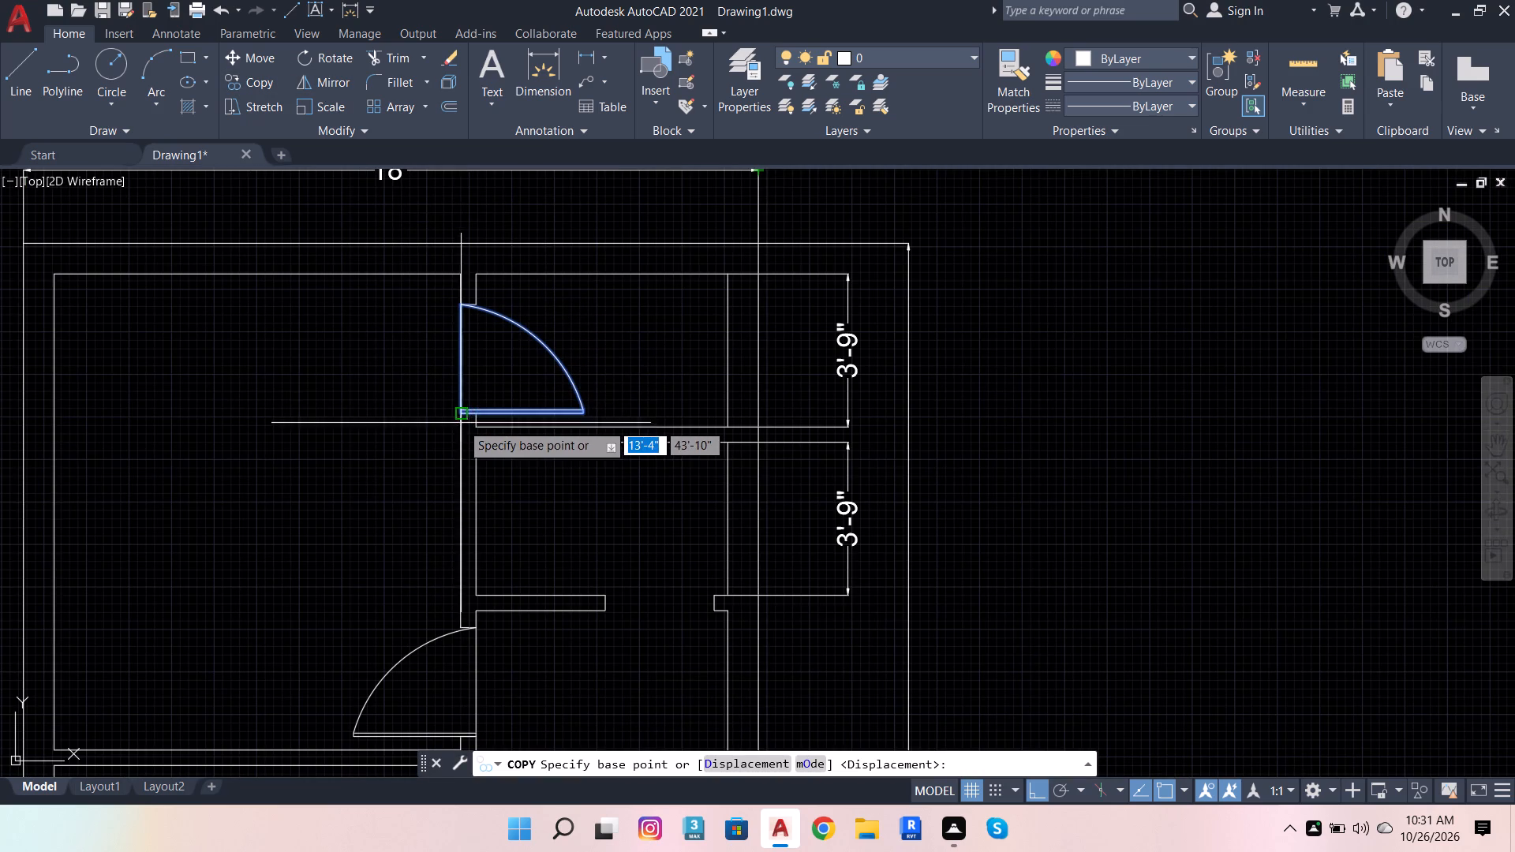
pyautogui.click(458, 414)
pyautogui.scroll(3, 701, 603)
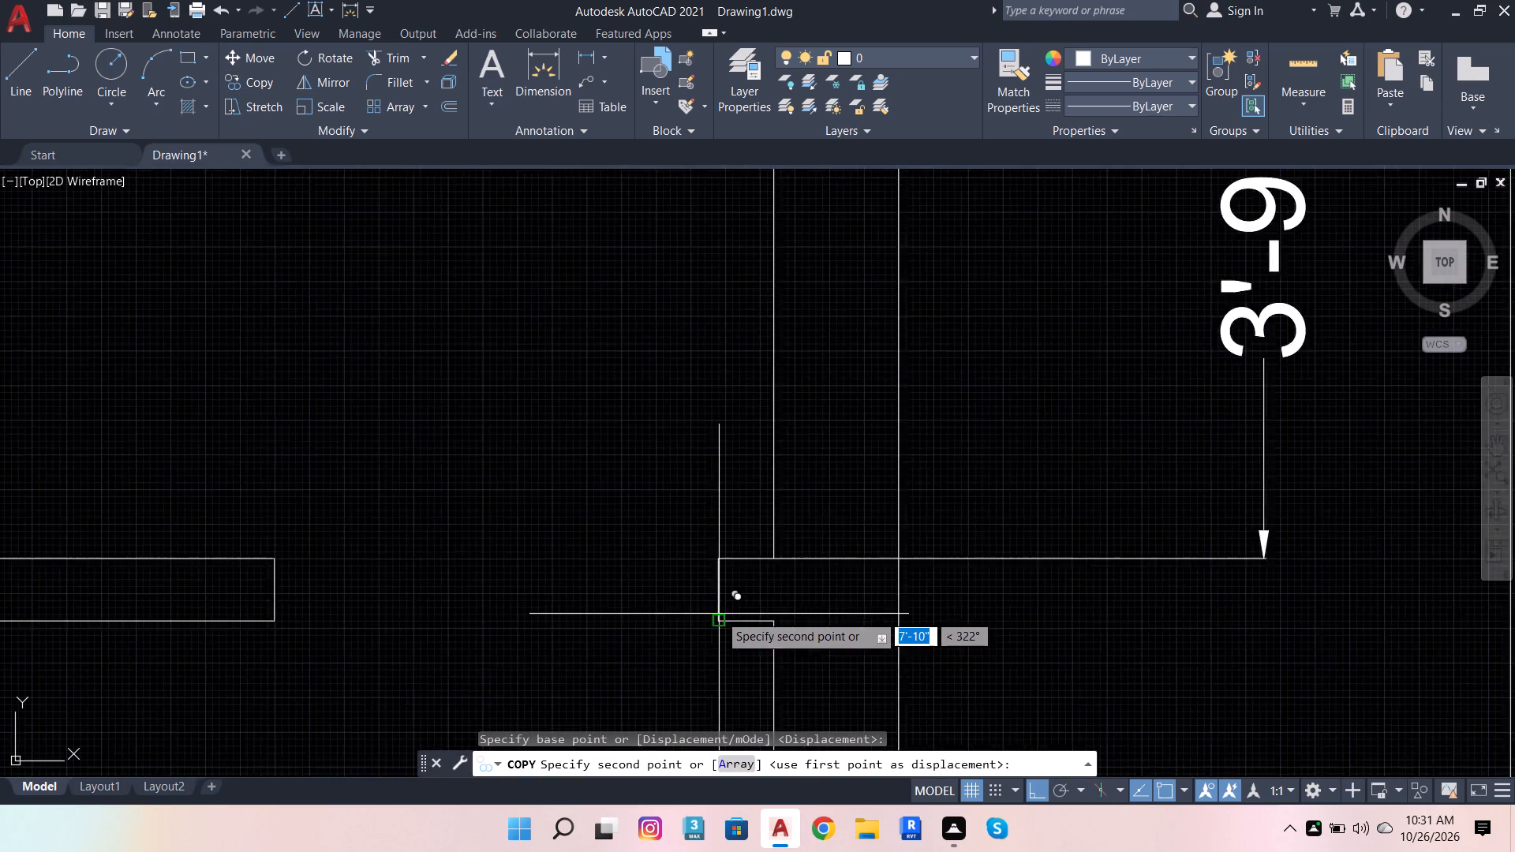
pyautogui.scroll(1, 719, 614)
pyautogui.click(721, 628)
pyautogui.press('Escape')
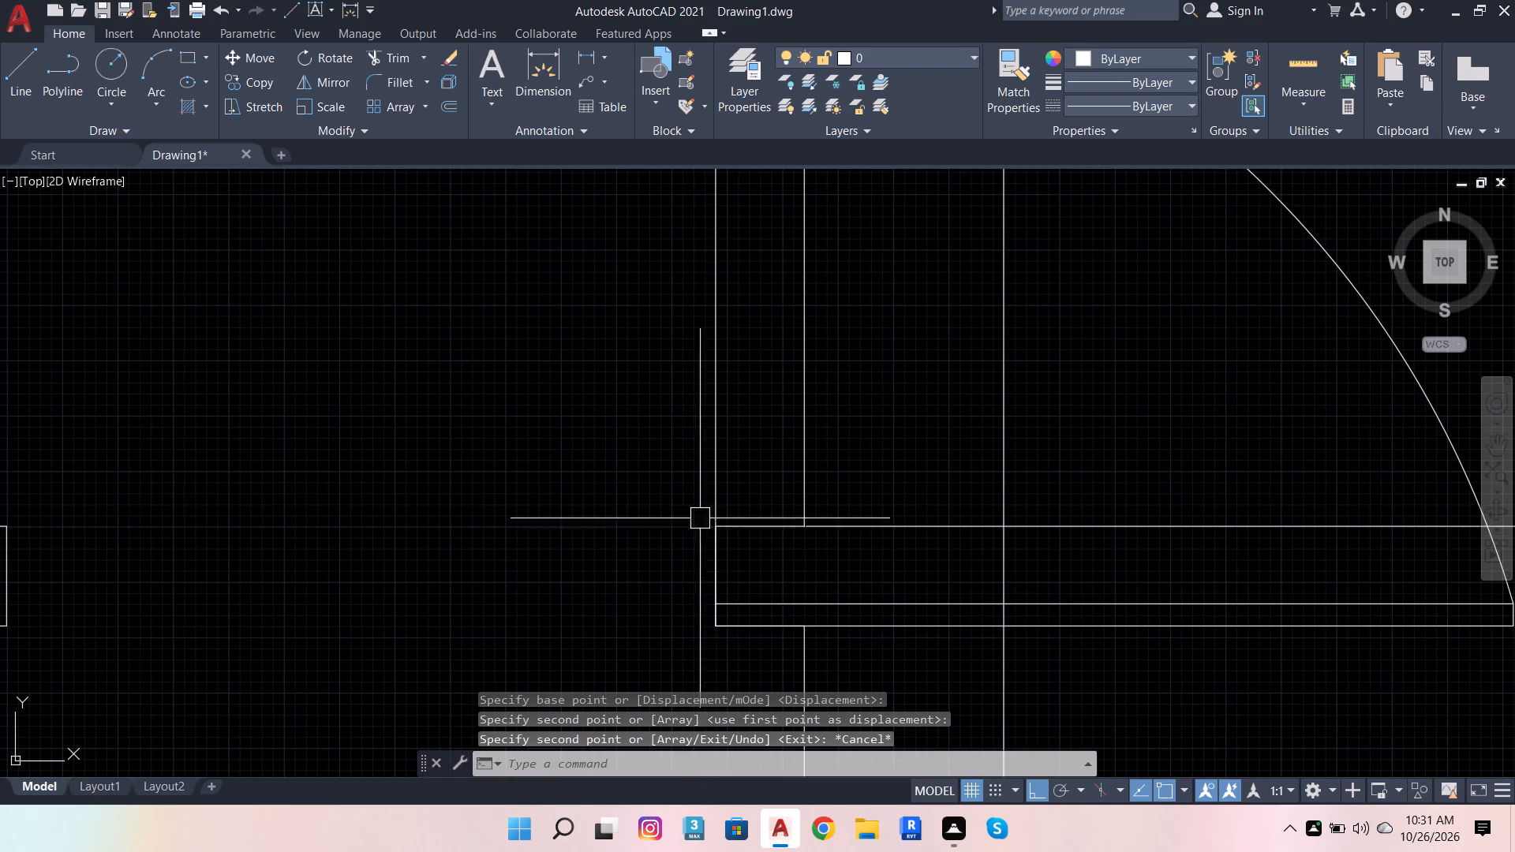
# Rotate the second 3'-9" room's door 90° counter-clockwise about its lower left corner to span the opening and swing inward.
pyautogui.click(716, 440)
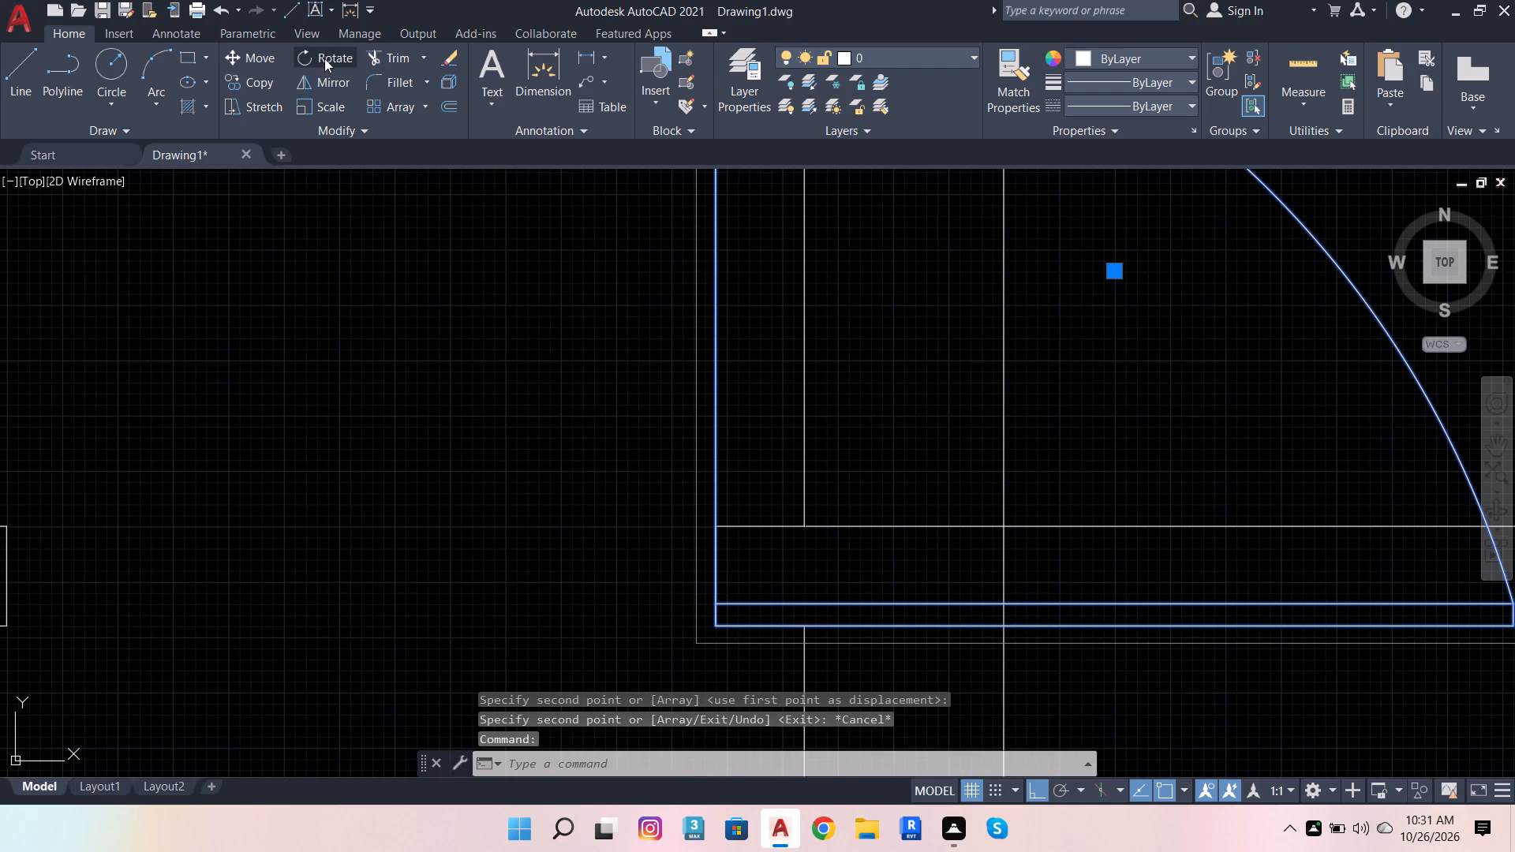
pyautogui.click(324, 58)
pyautogui.click(716, 628)
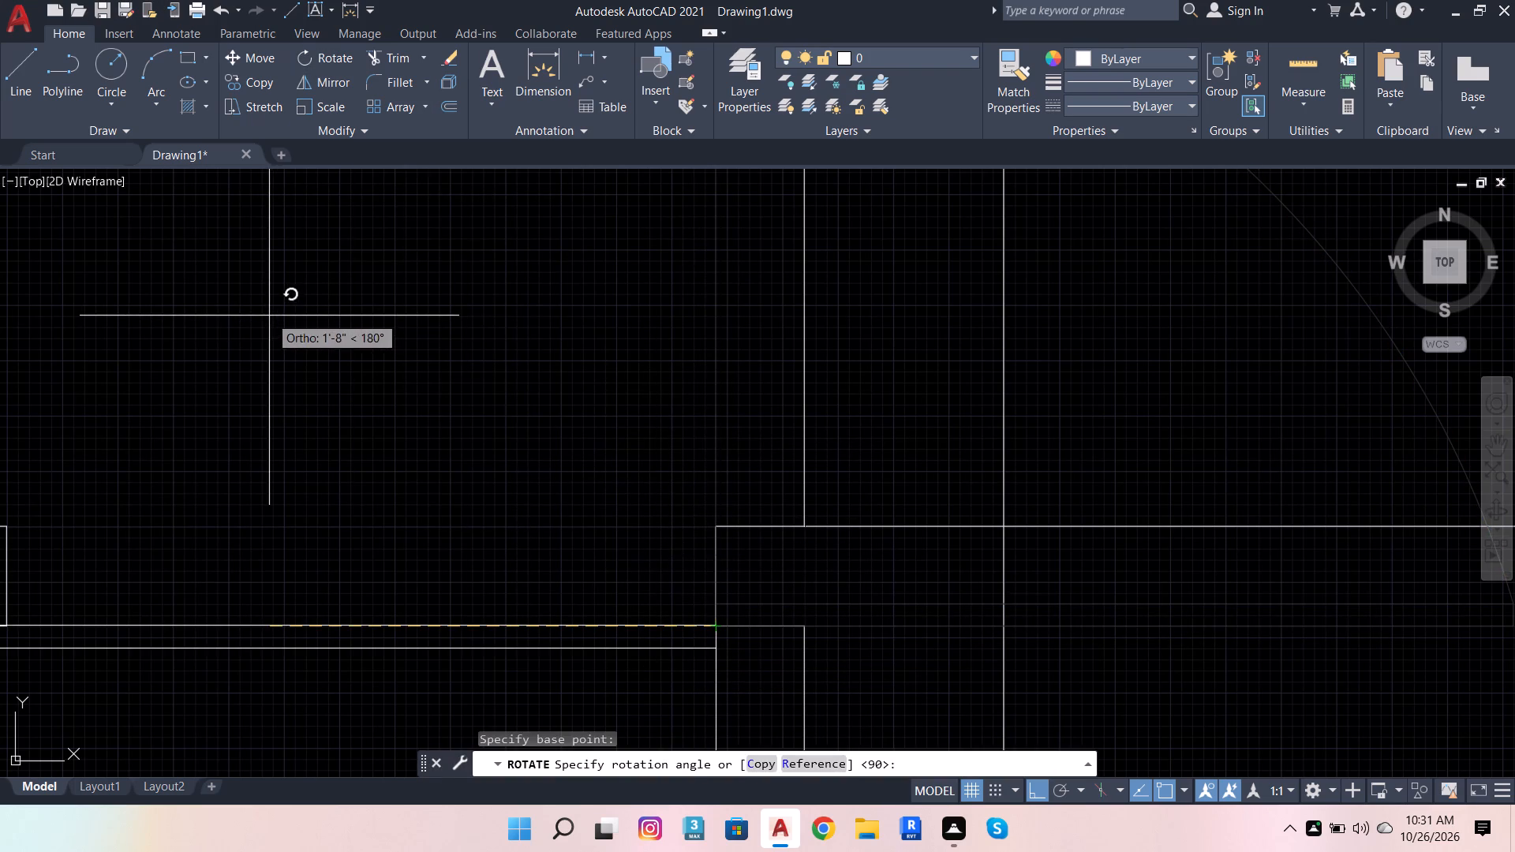
pyautogui.scroll(-4, 415, 300)
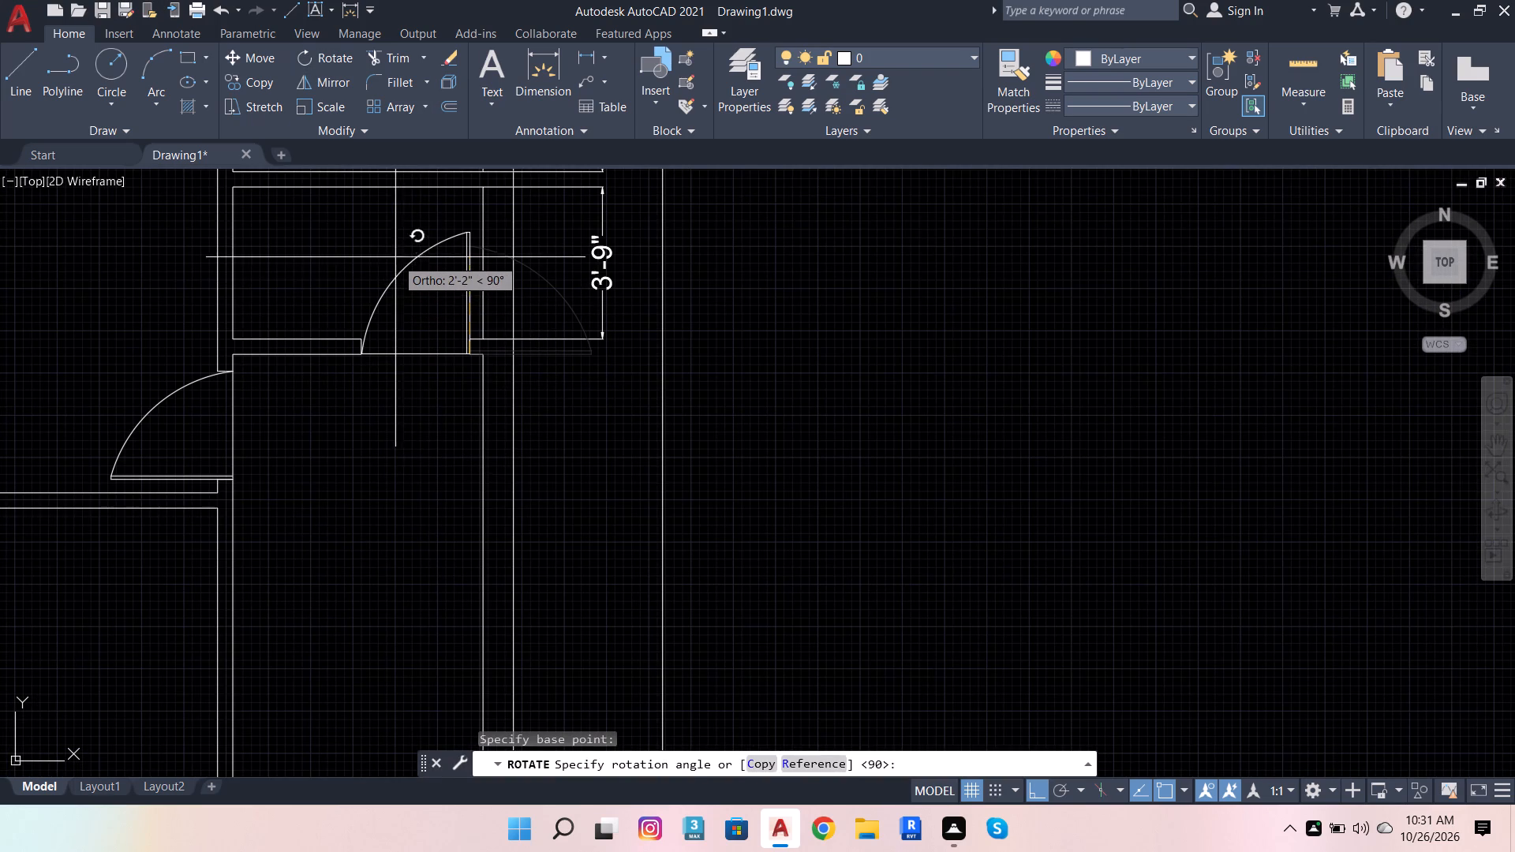
pyautogui.click(405, 202)
pyautogui.scroll(-4, 690, 525)
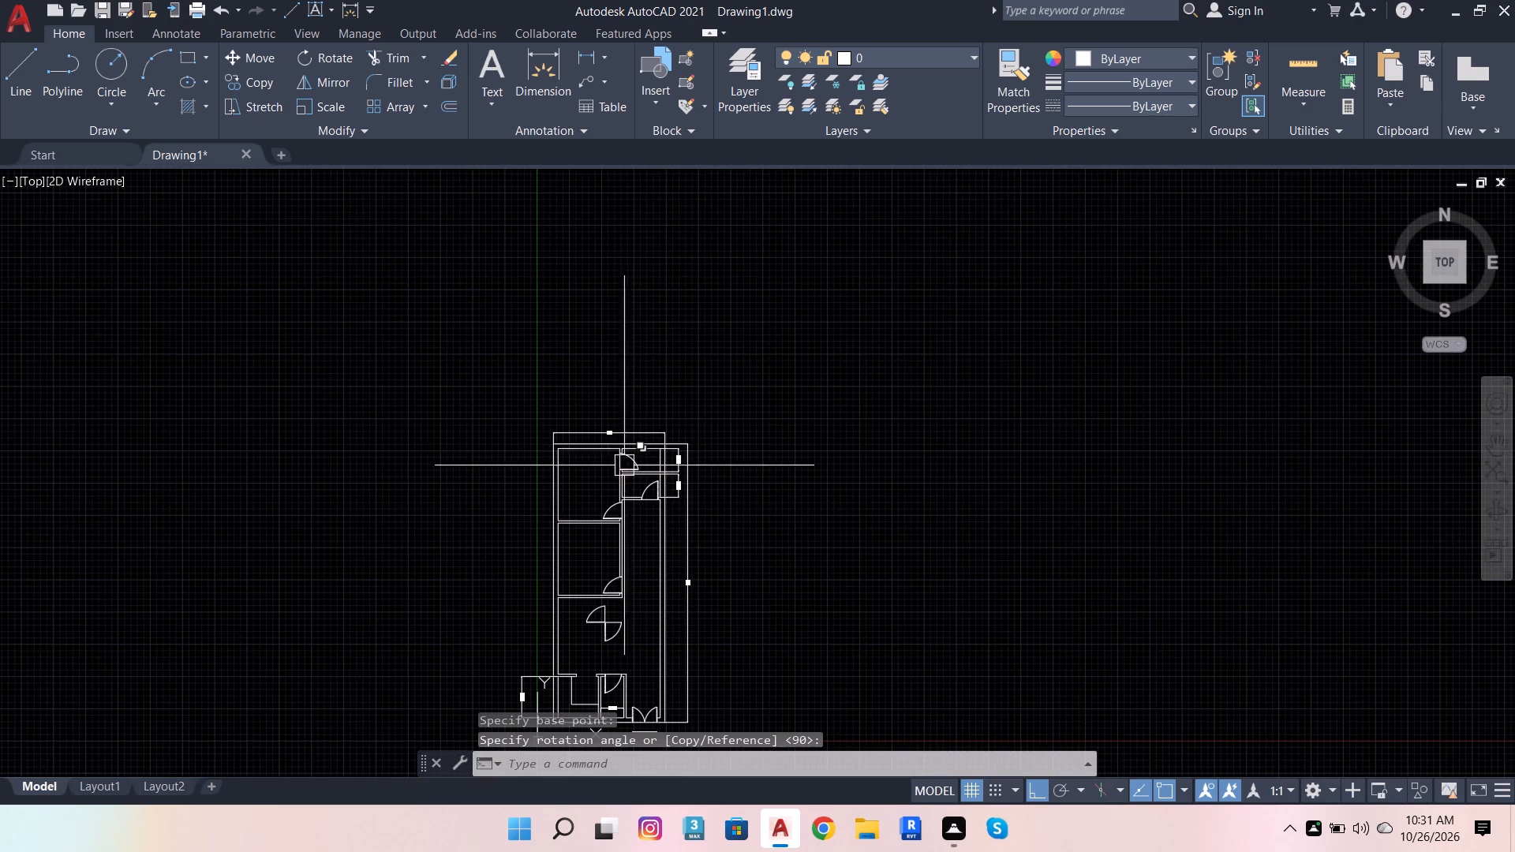
# Erase the two spare door copies left in the open area above the lower 3'-9" room.
pyautogui.scroll(-2, 725, 356)
pyautogui.scroll(4, 671, 443)
pyautogui.click(730, 569)
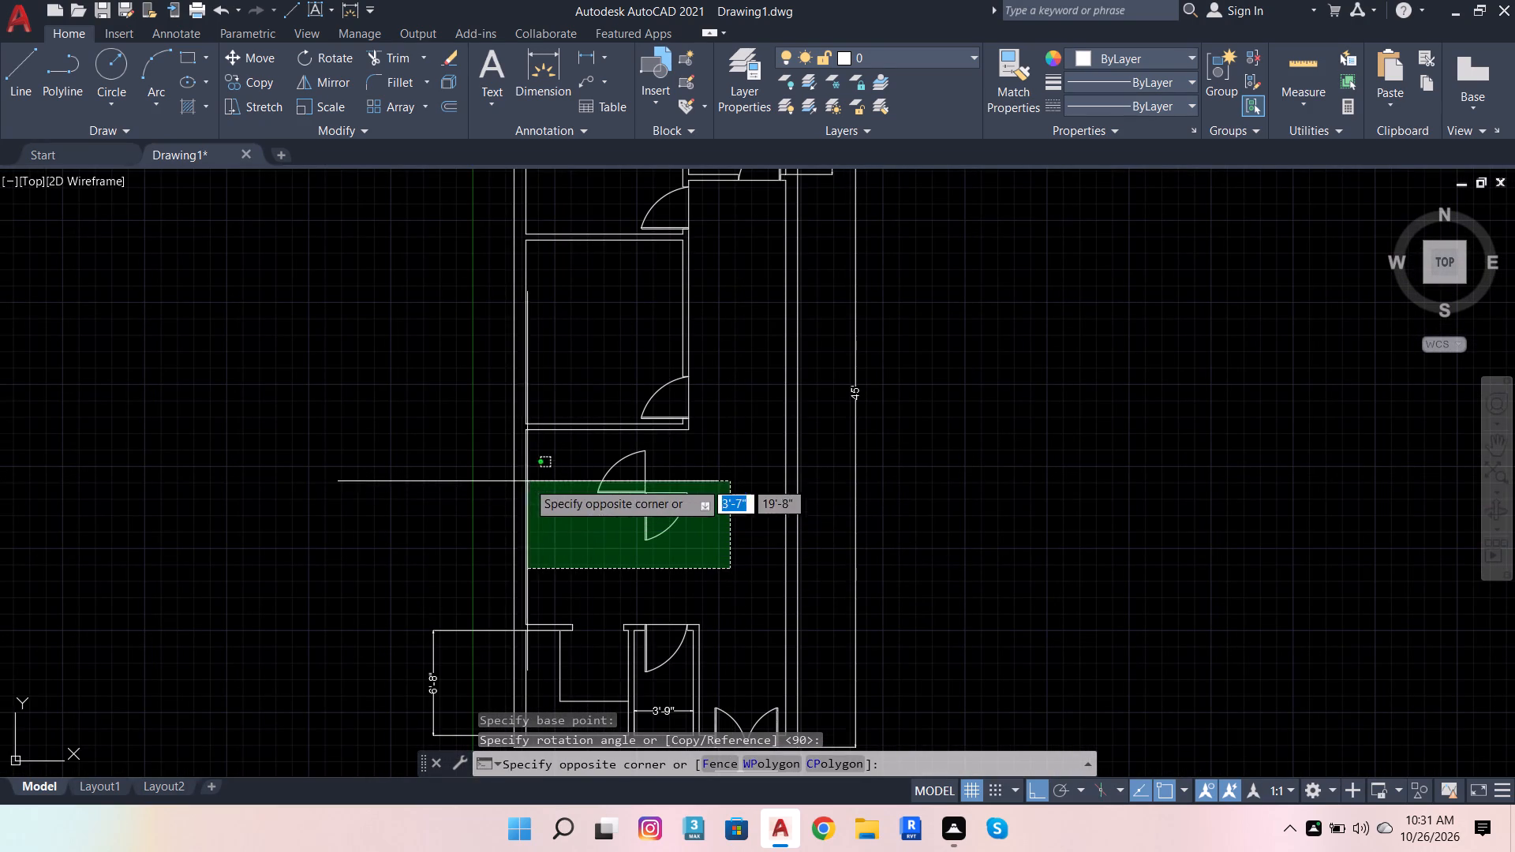
pyautogui.click(576, 447)
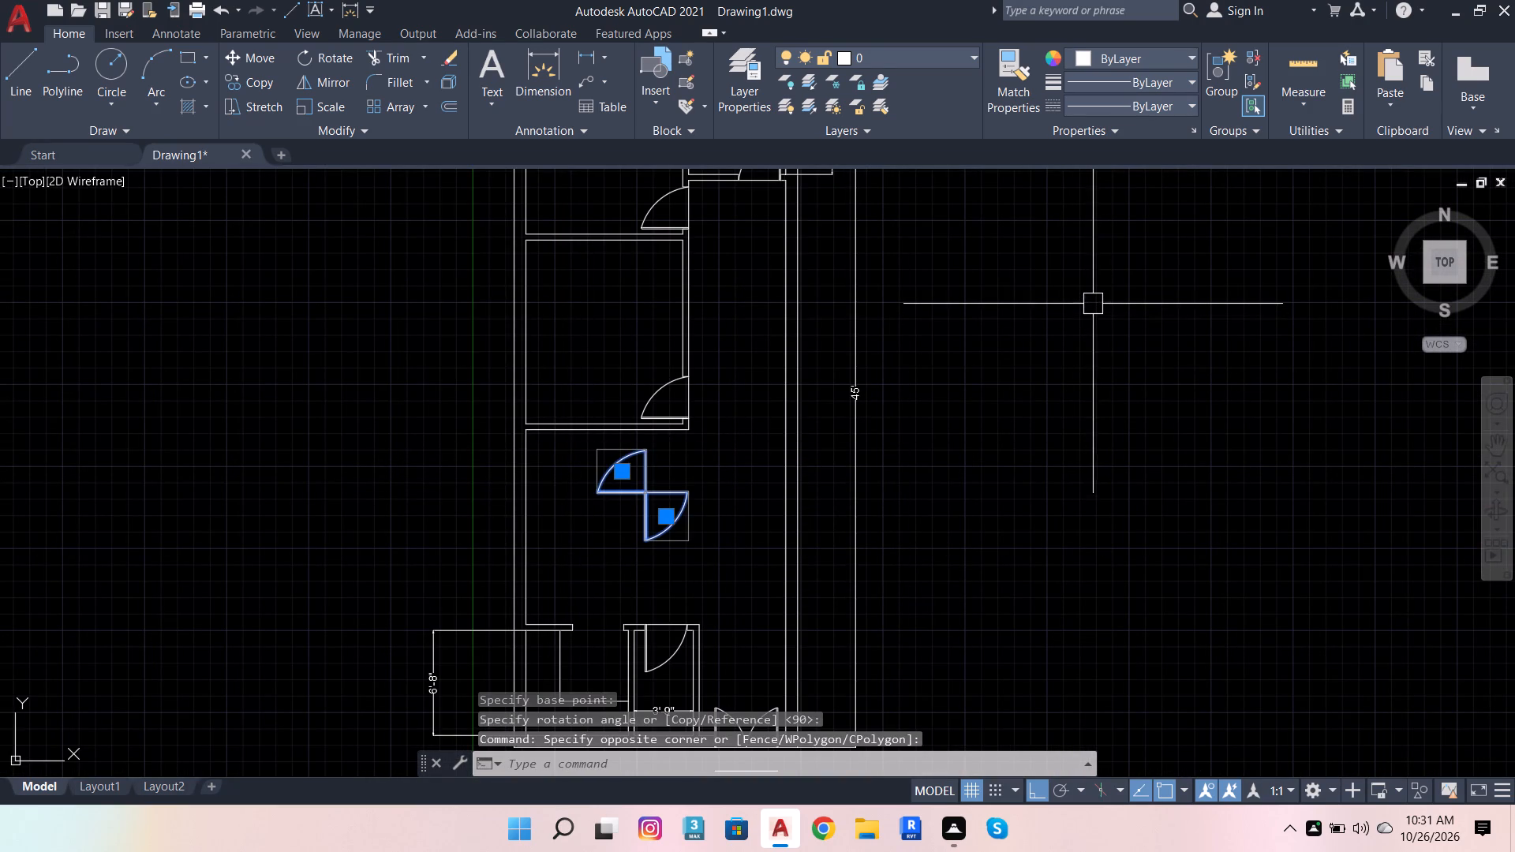
pyautogui.hotkey('shift', 'Delete')
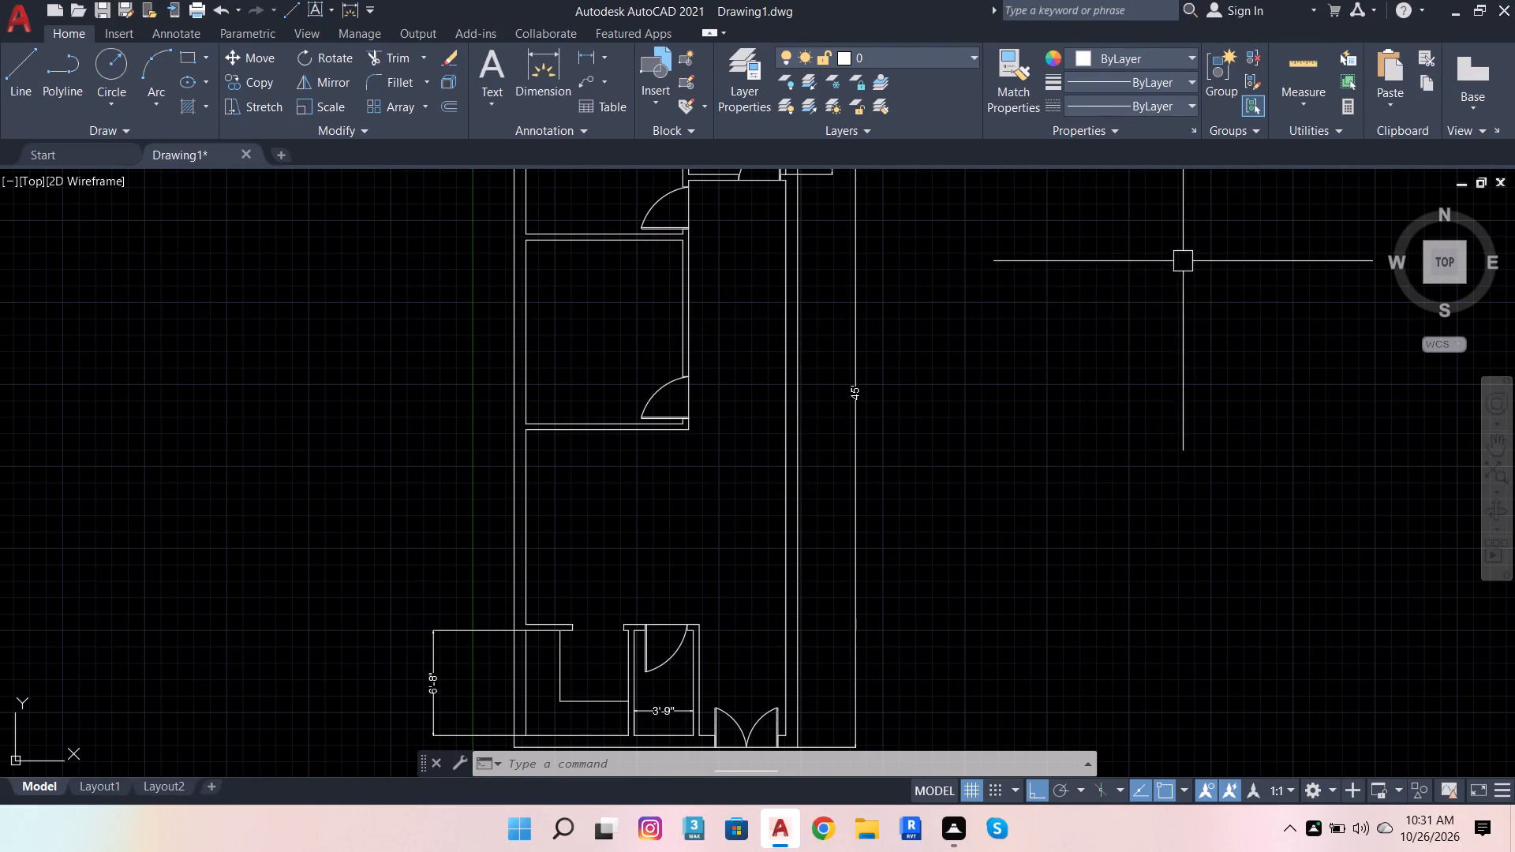
# Draw a closed 5' wide by 9" high rectangle of lines in the empty space above the floor plan.
pyautogui.scroll(-2, 1158, 383)
pyautogui.scroll(1, 832, 500)
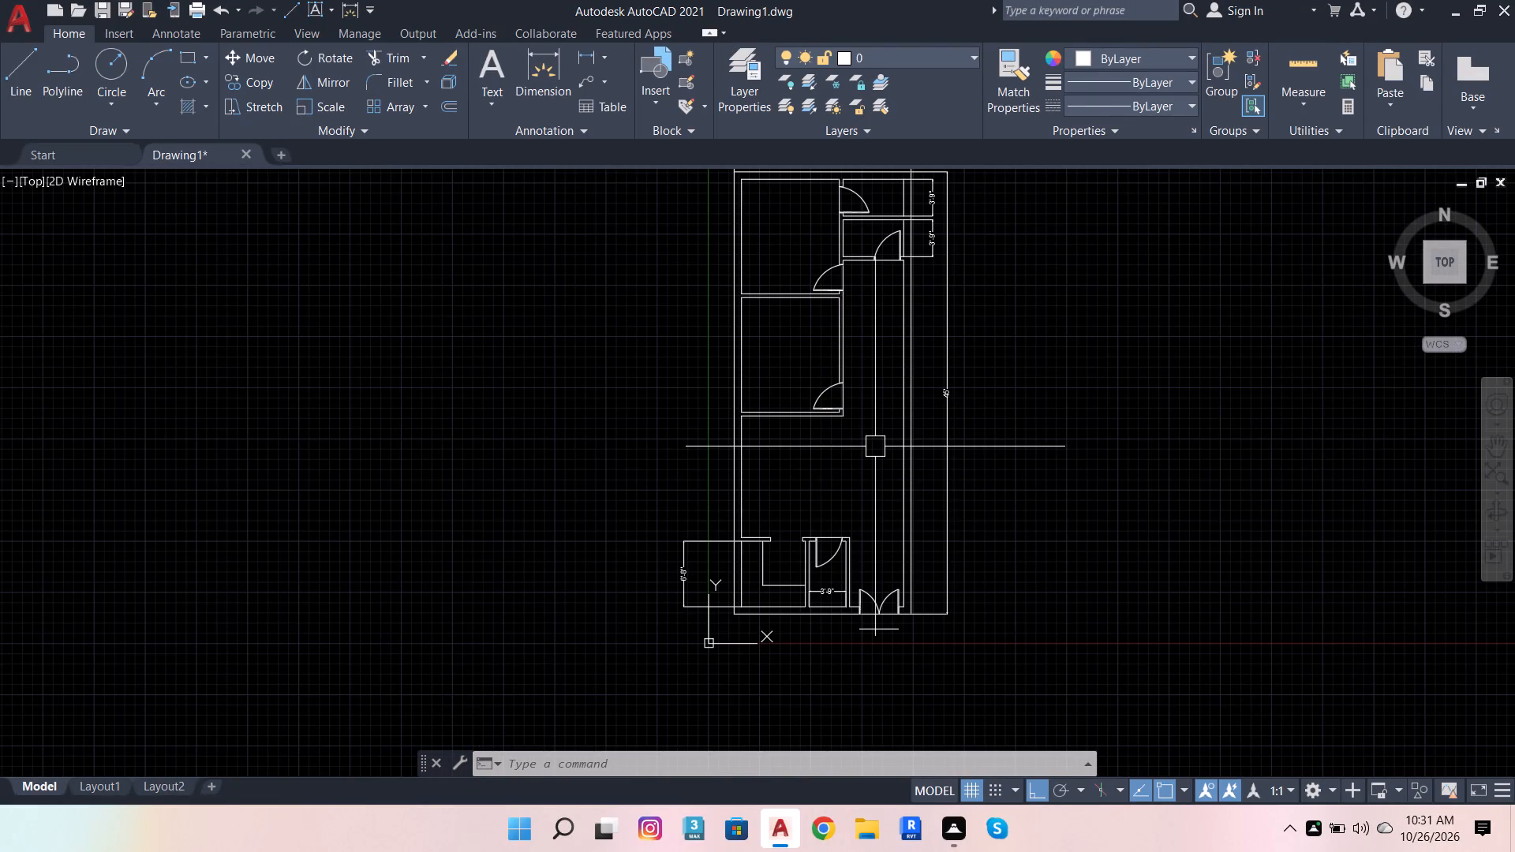
pyautogui.press('Escape')
pyautogui.scroll(-3, 980, 508)
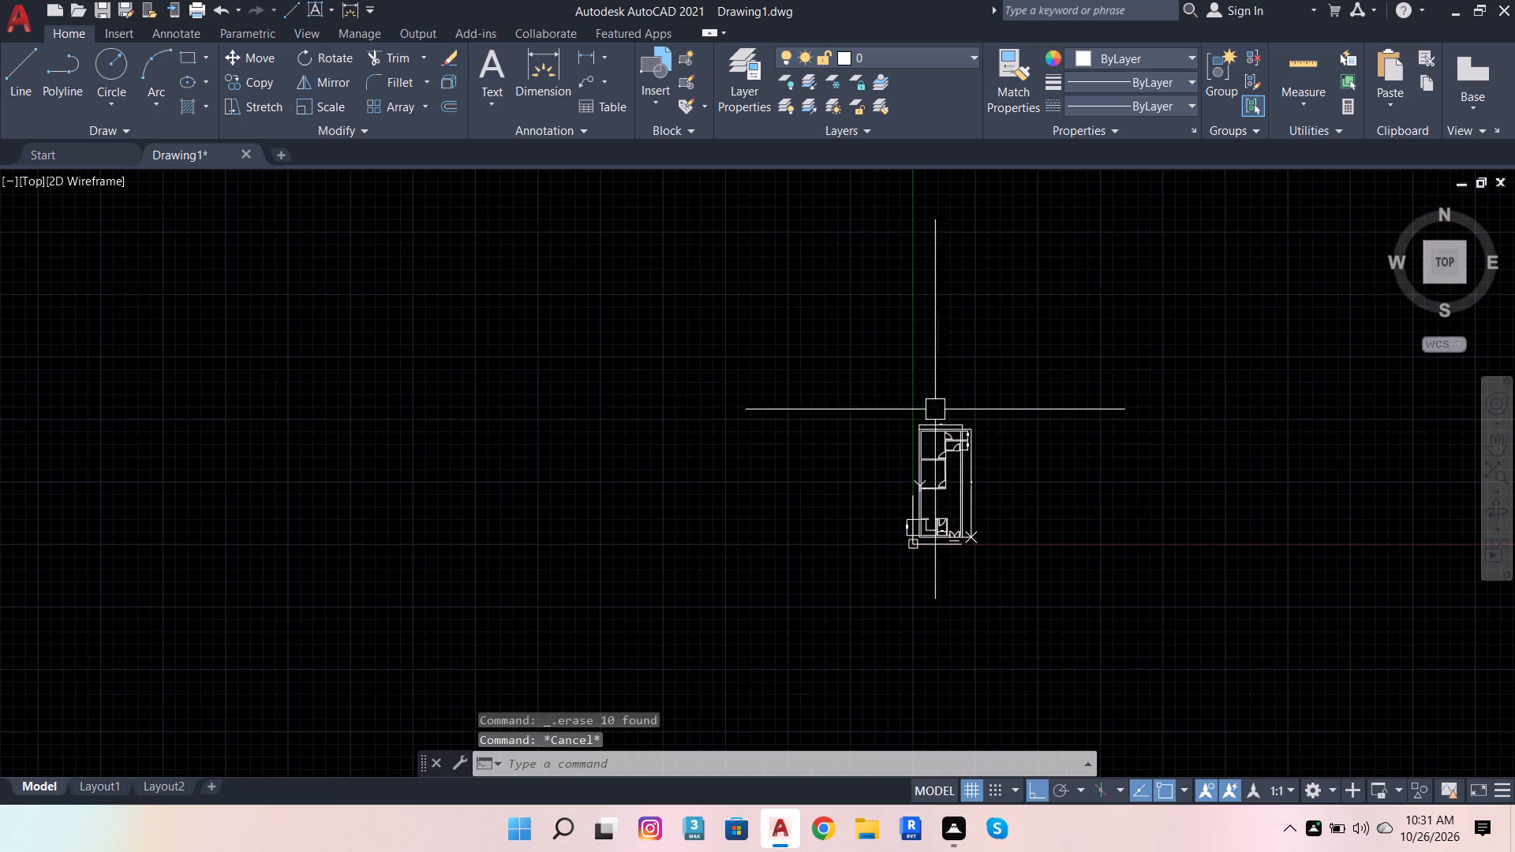
pyautogui.scroll(4, 917, 408)
pyautogui.scroll(-1, 994, 435)
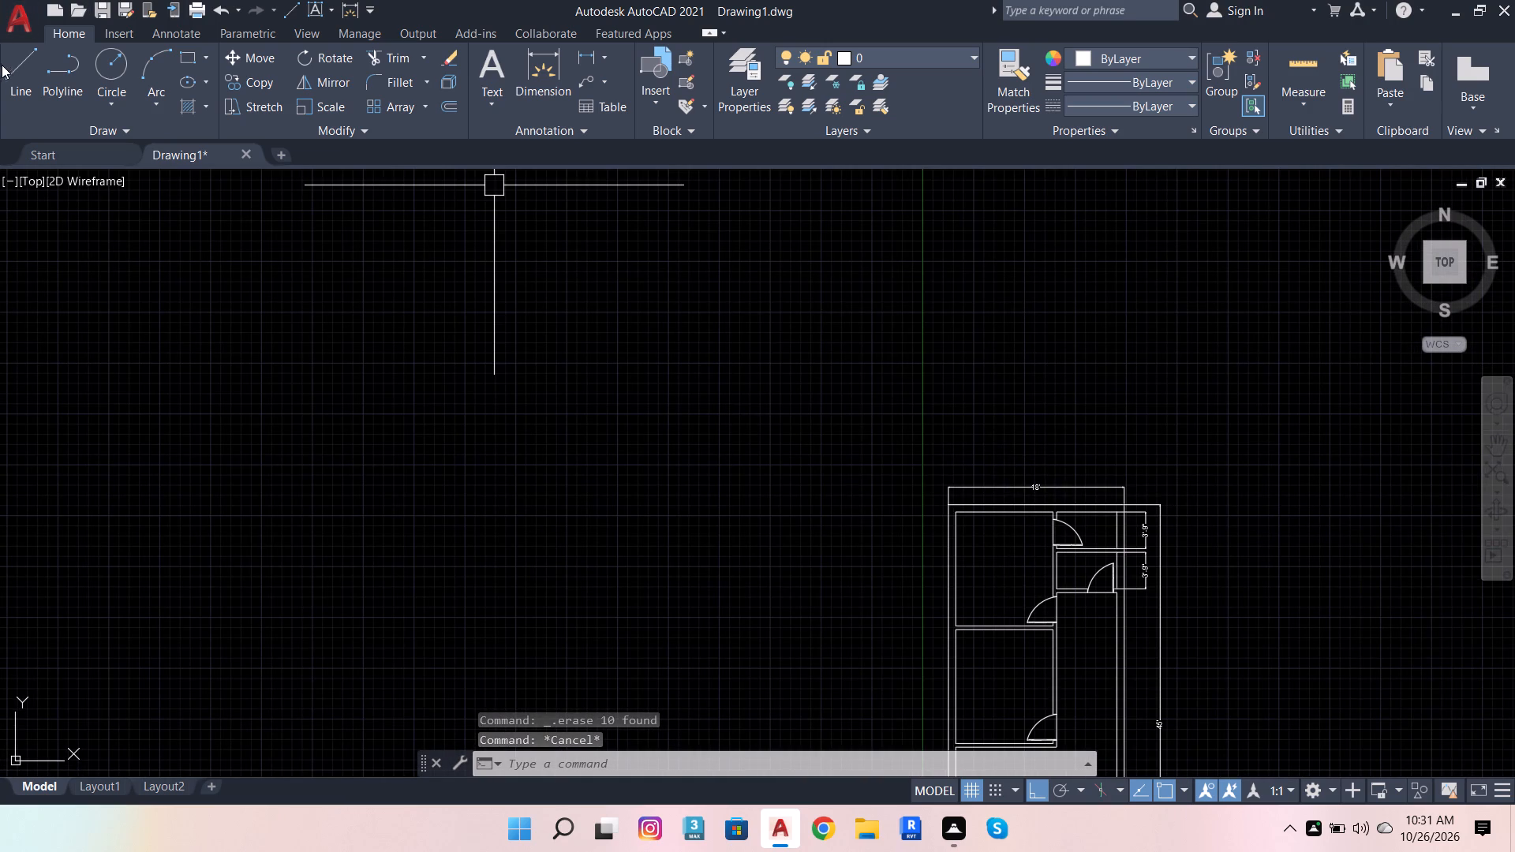
pyautogui.click(3, 67)
pyautogui.click(1068, 417)
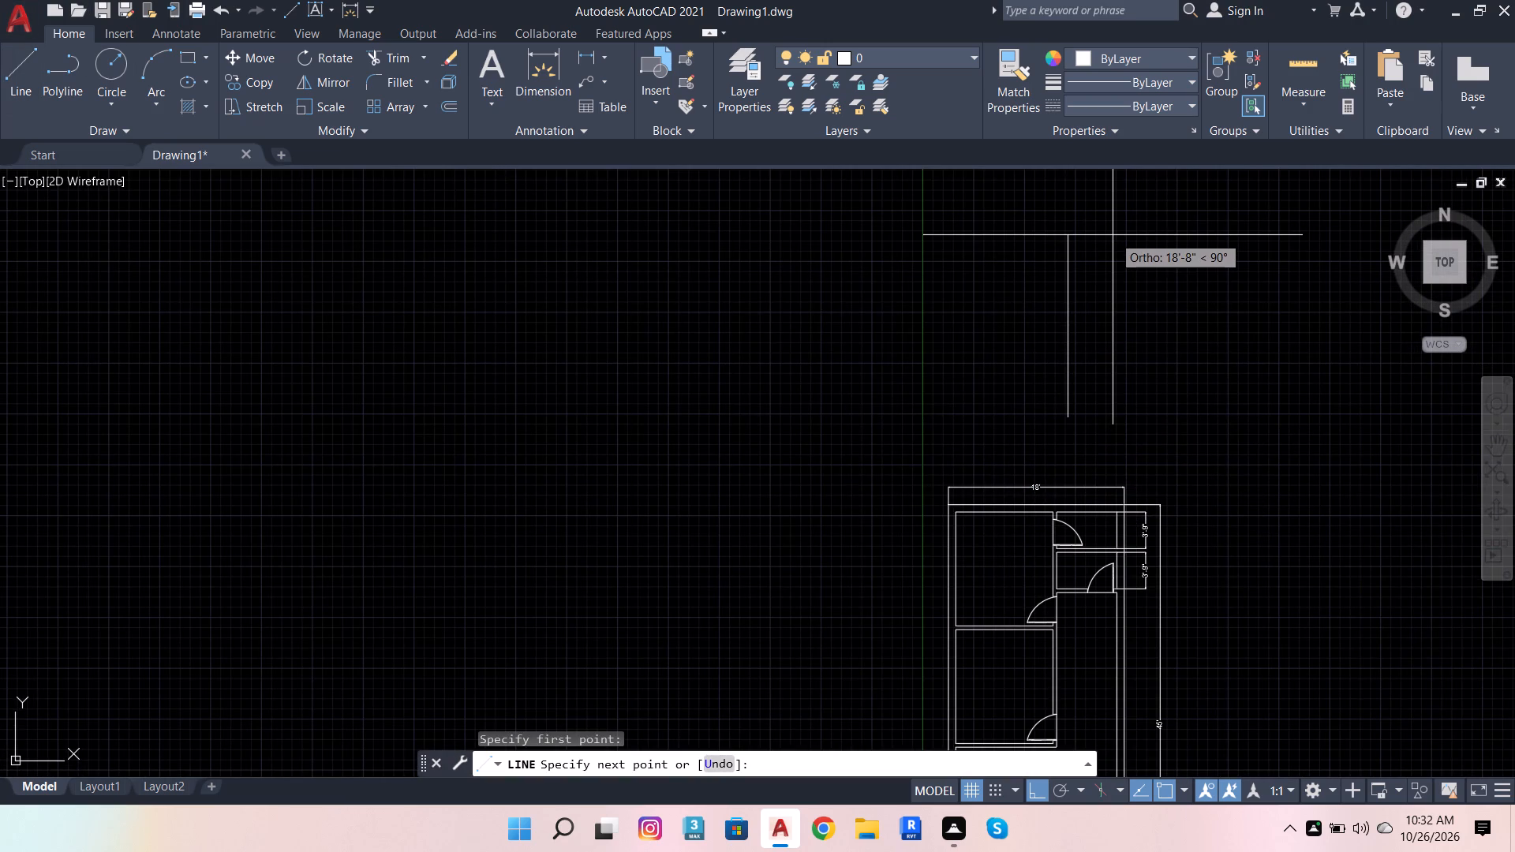
pyautogui.write("9'")
pyautogui.press('Return')
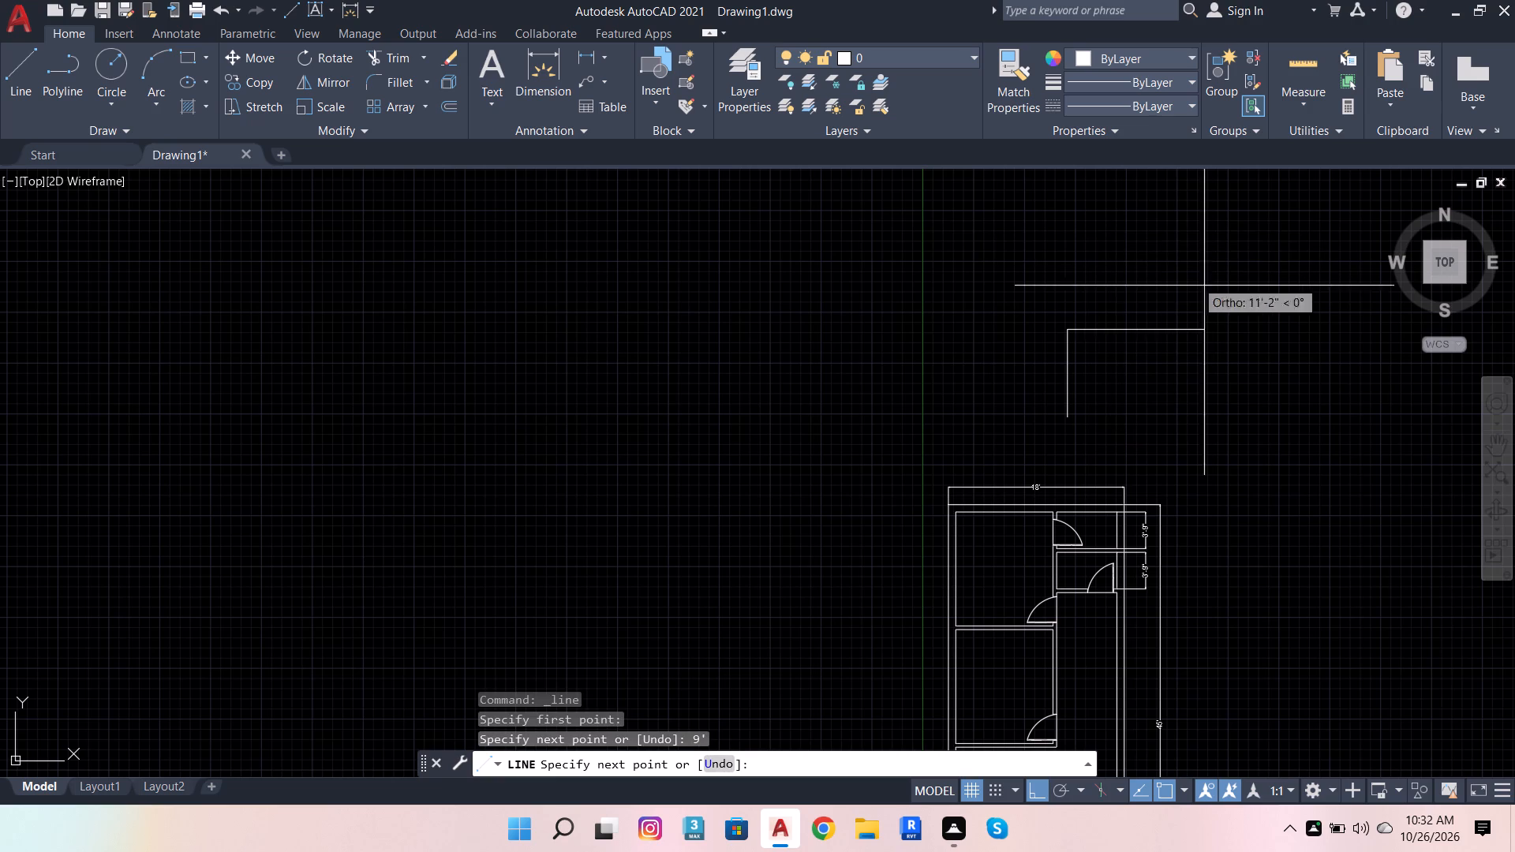
pyautogui.hotkey('ctrl', 'z')
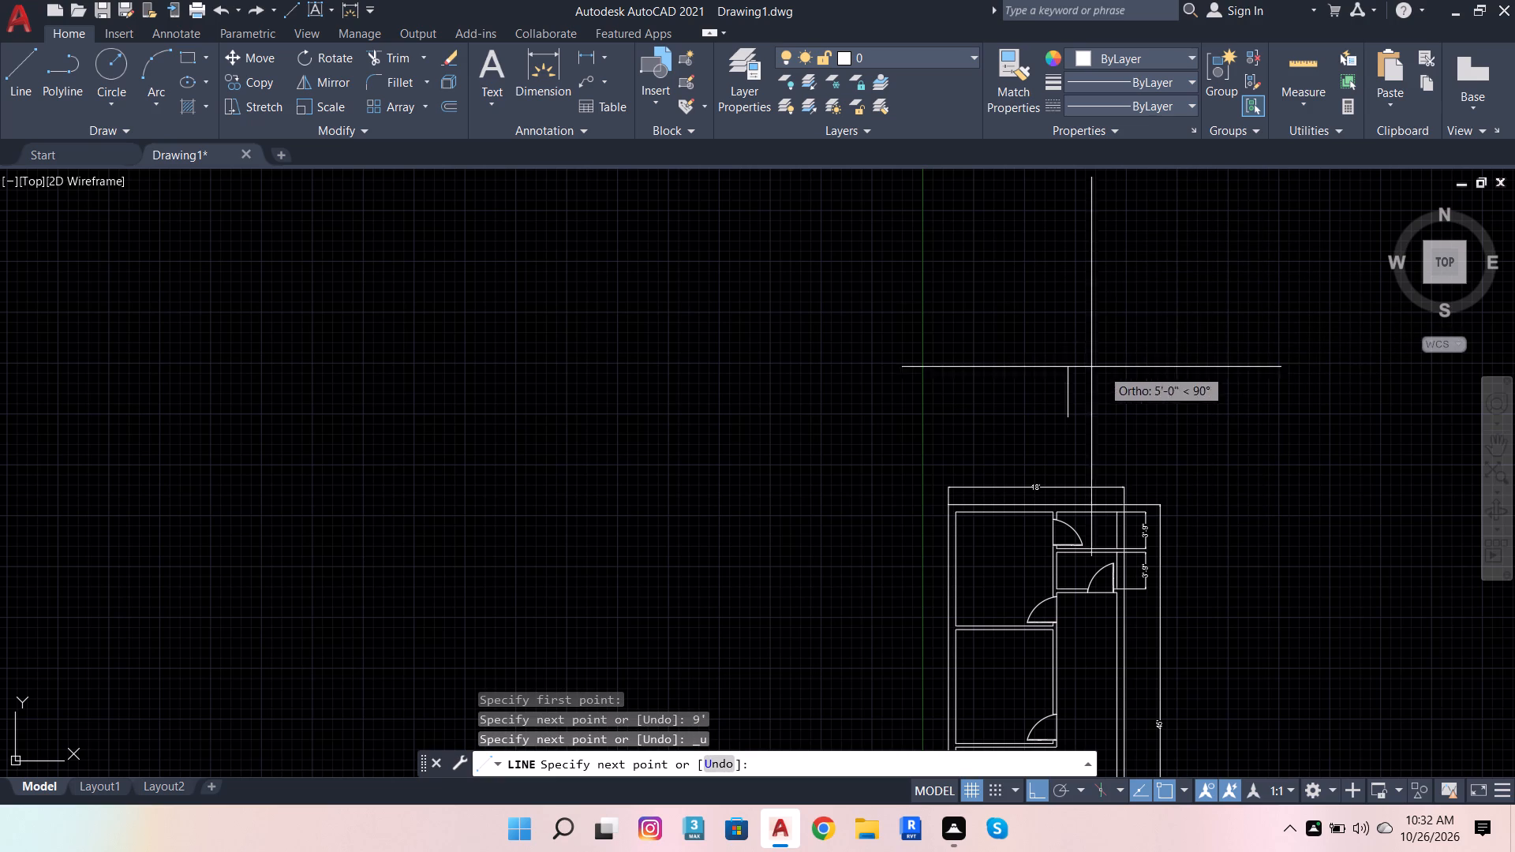
pyautogui.press('9')
pyautogui.press('Return')
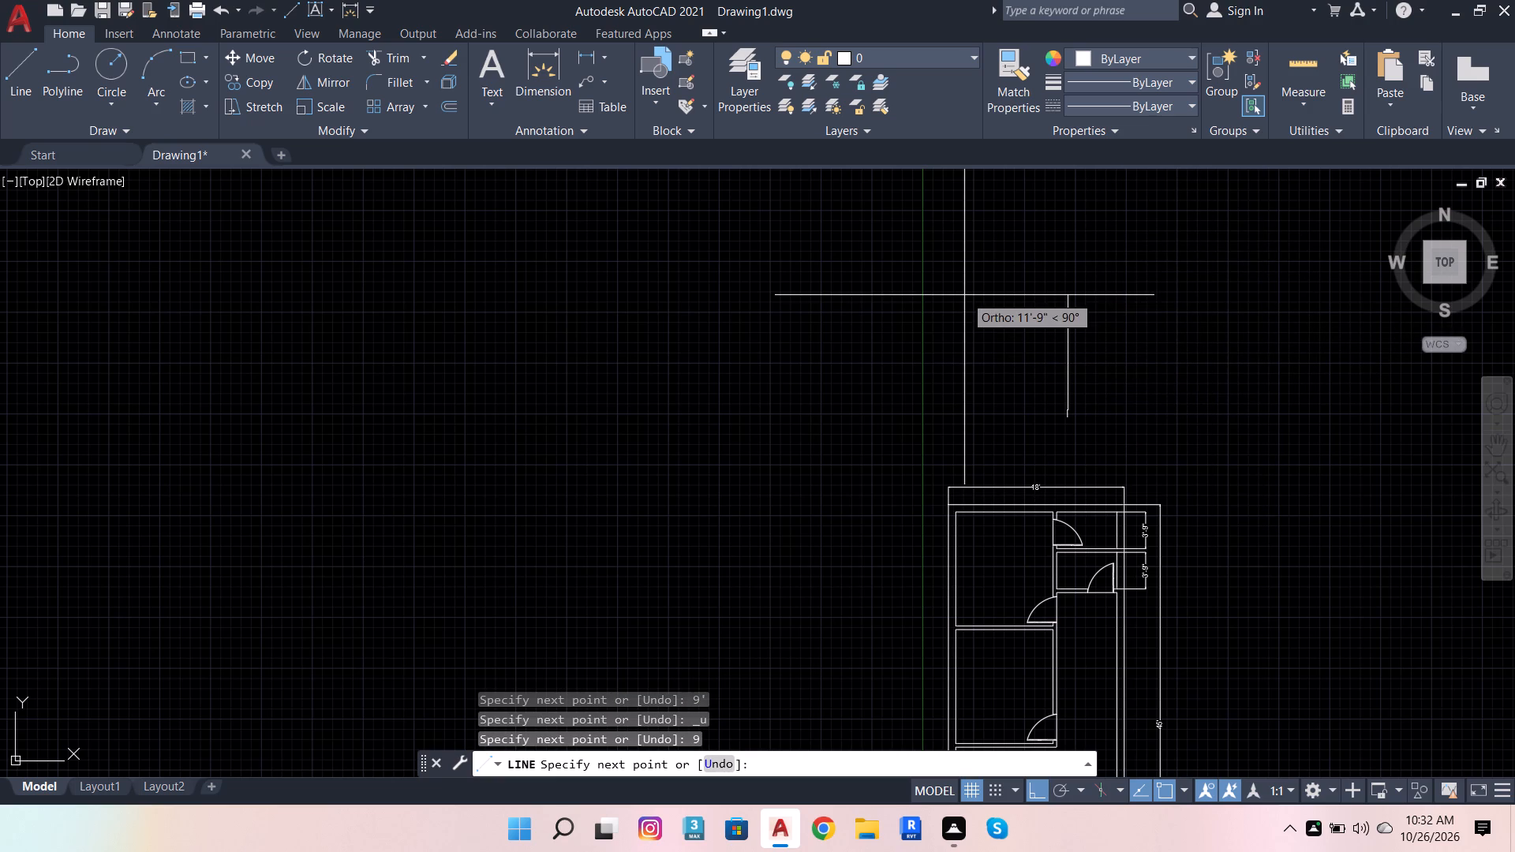
pyautogui.write("5'")
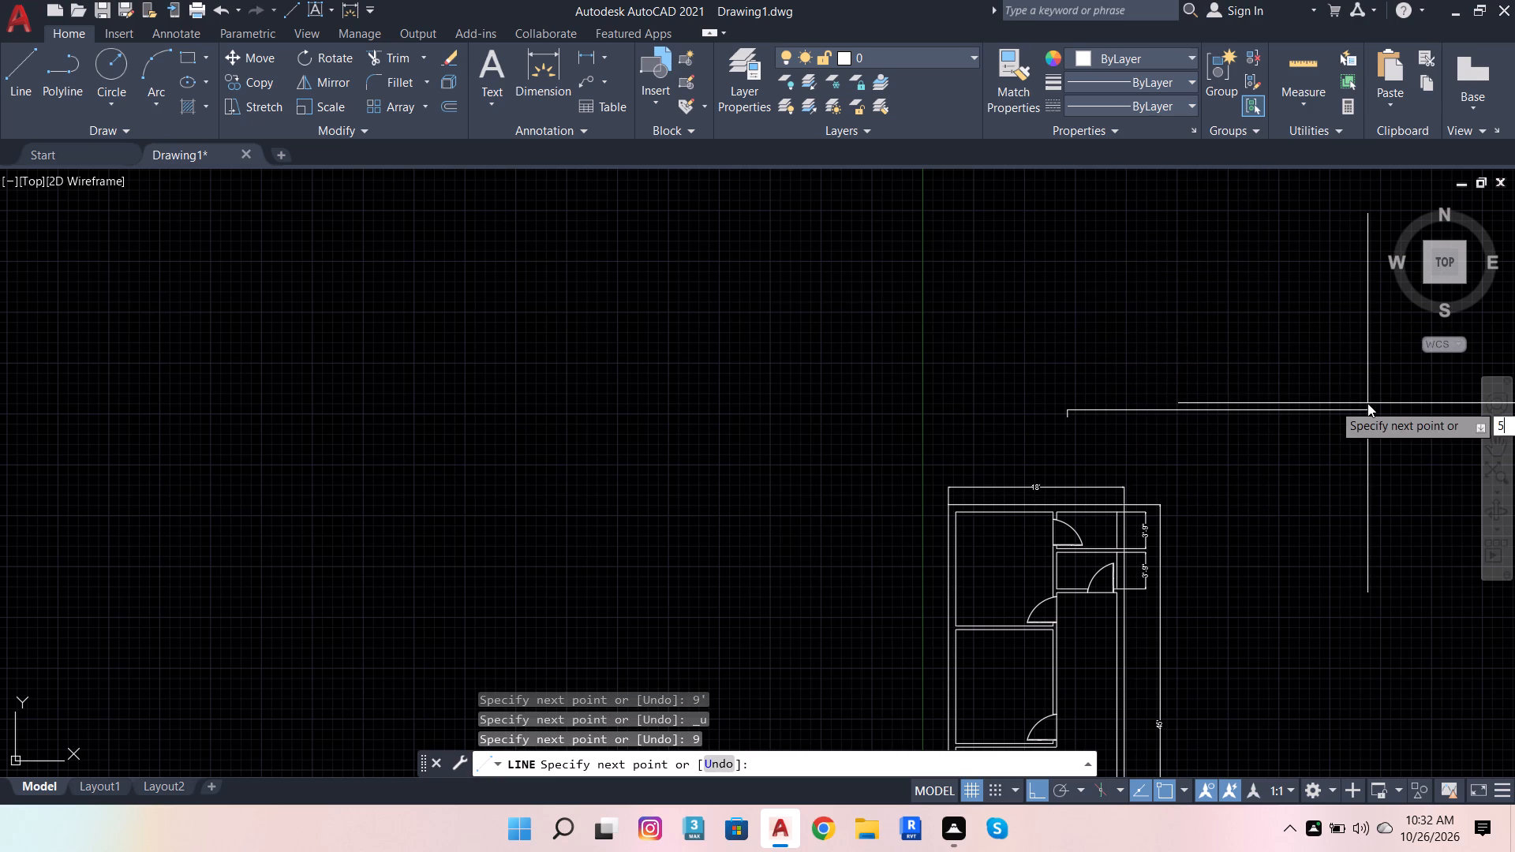
pyautogui.press('Return')
pyautogui.scroll(3, 1113, 428)
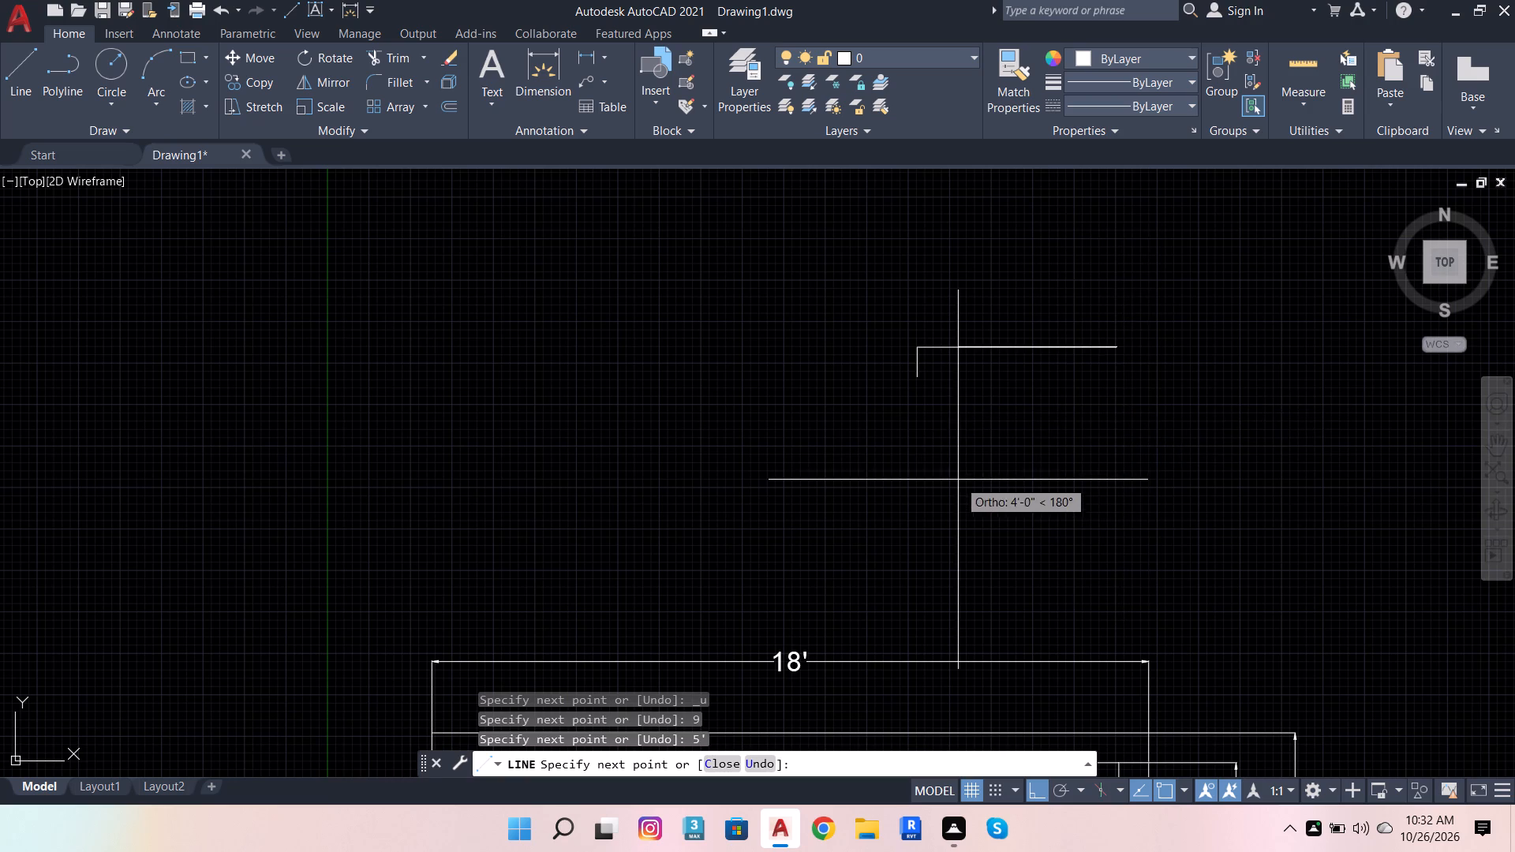
pyautogui.press('9')
pyautogui.press('Return')
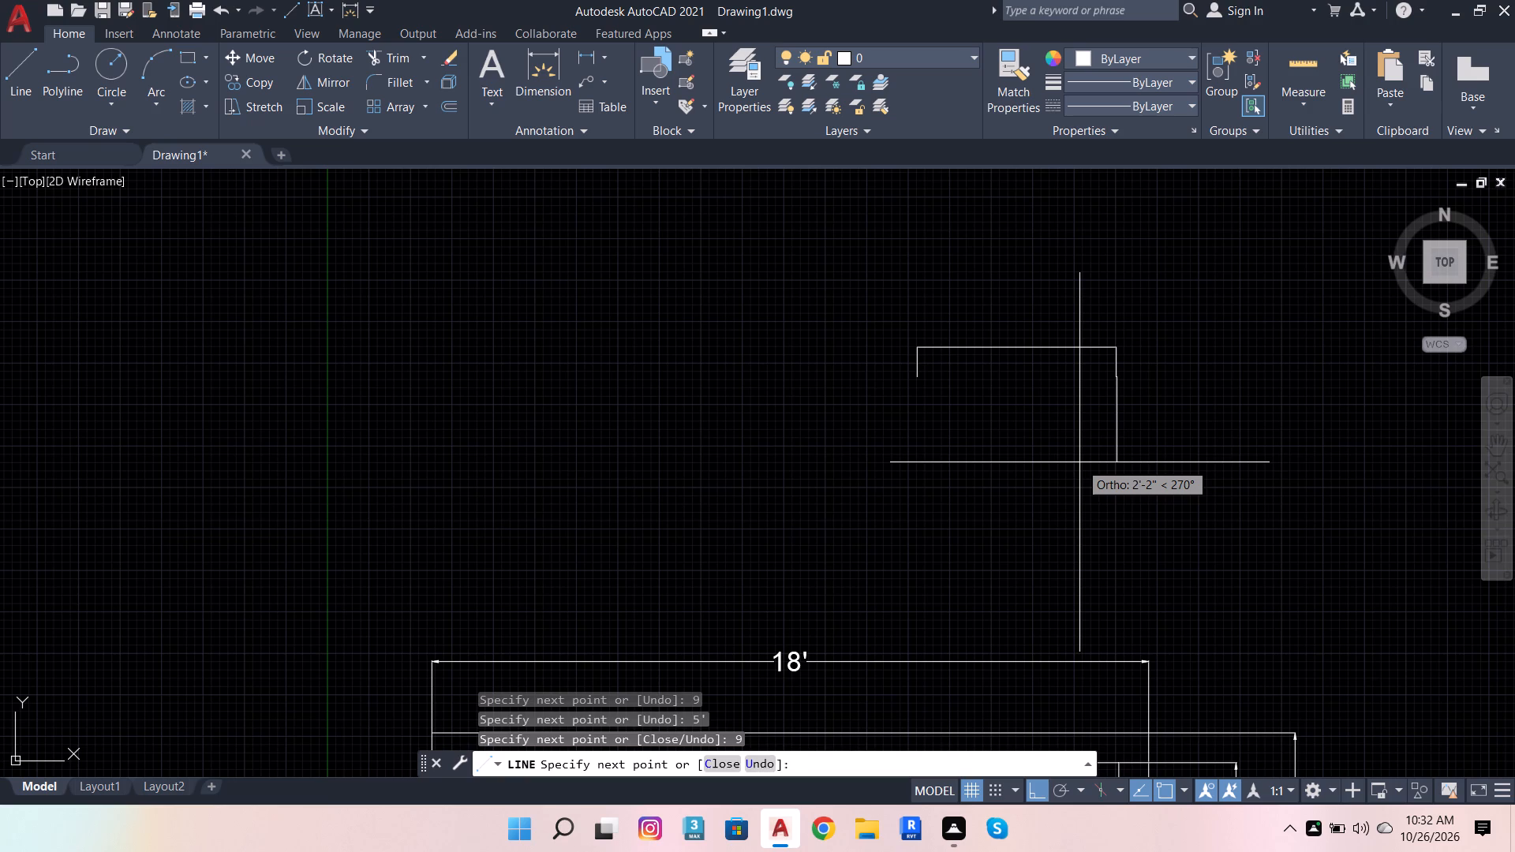
pyautogui.click(918, 379)
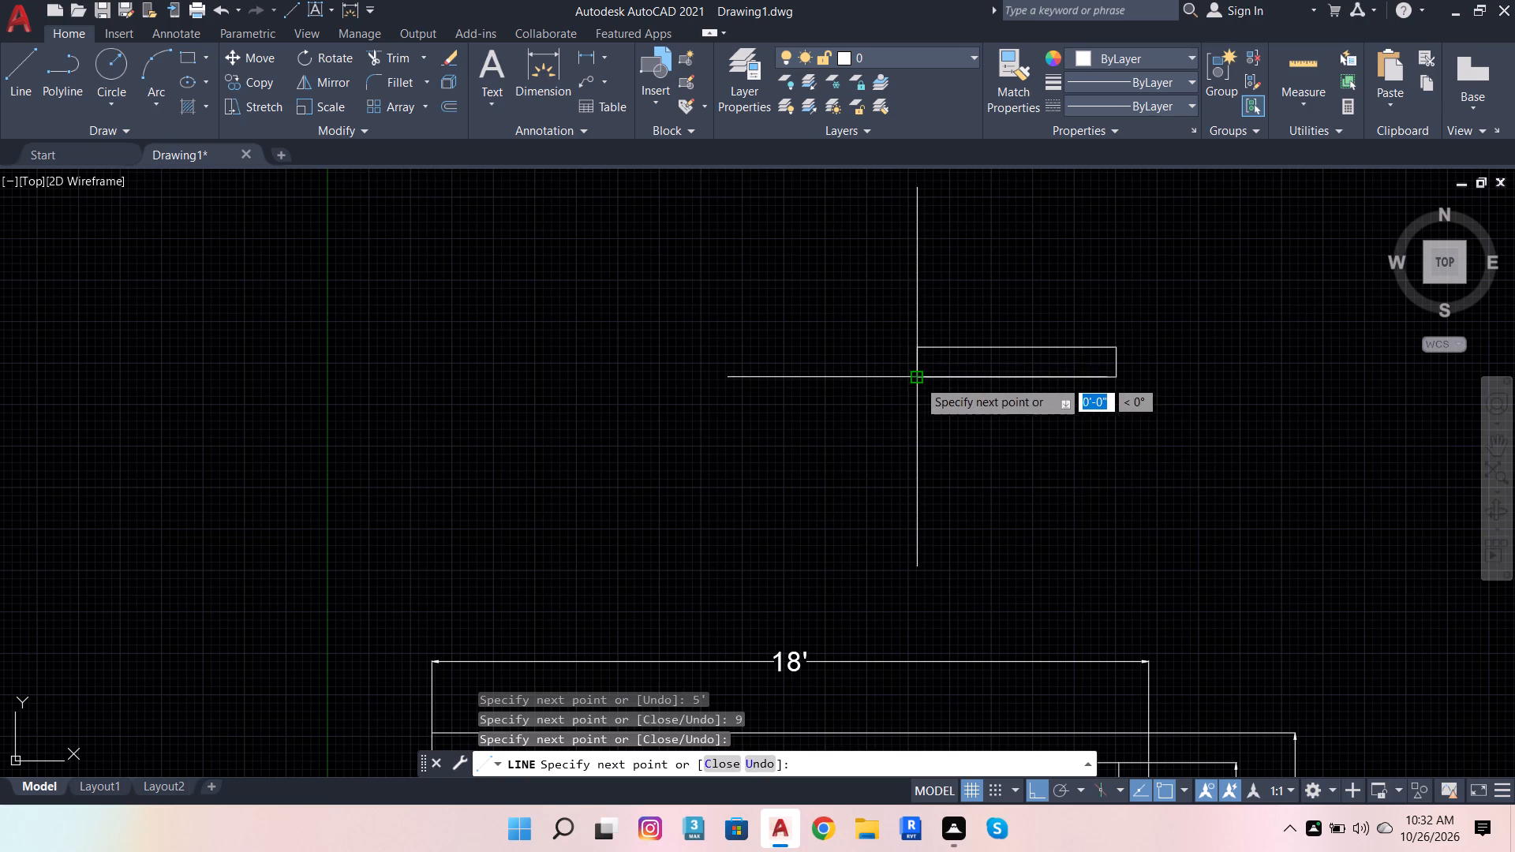
pyautogui.press('Escape')
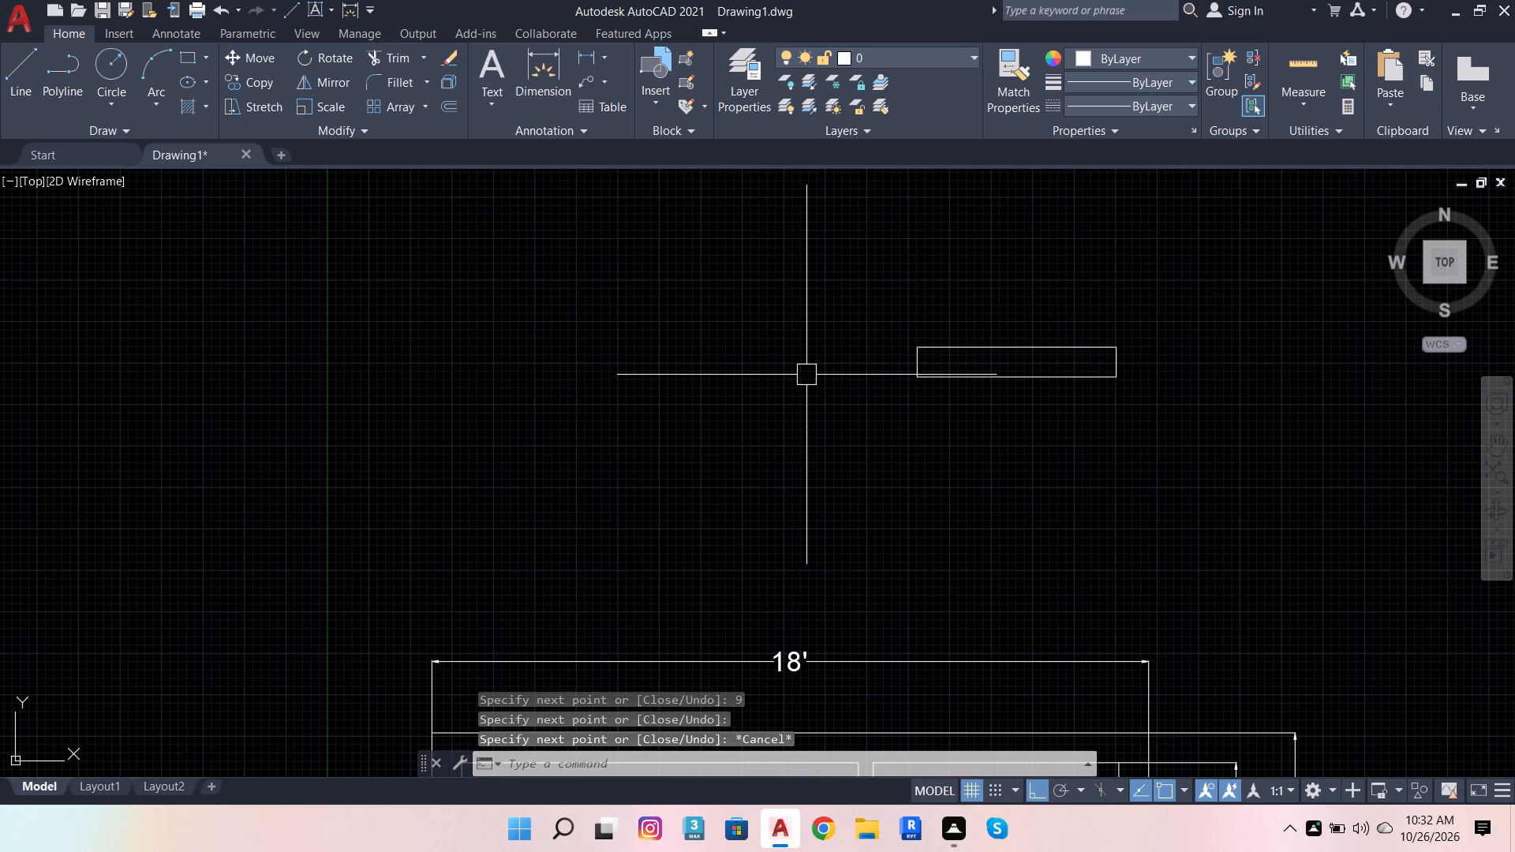
# Draw a horizontal centre line about 7' long from the midpoint of the rectangle's left edge through and past its right edge.
pyautogui.press('space')
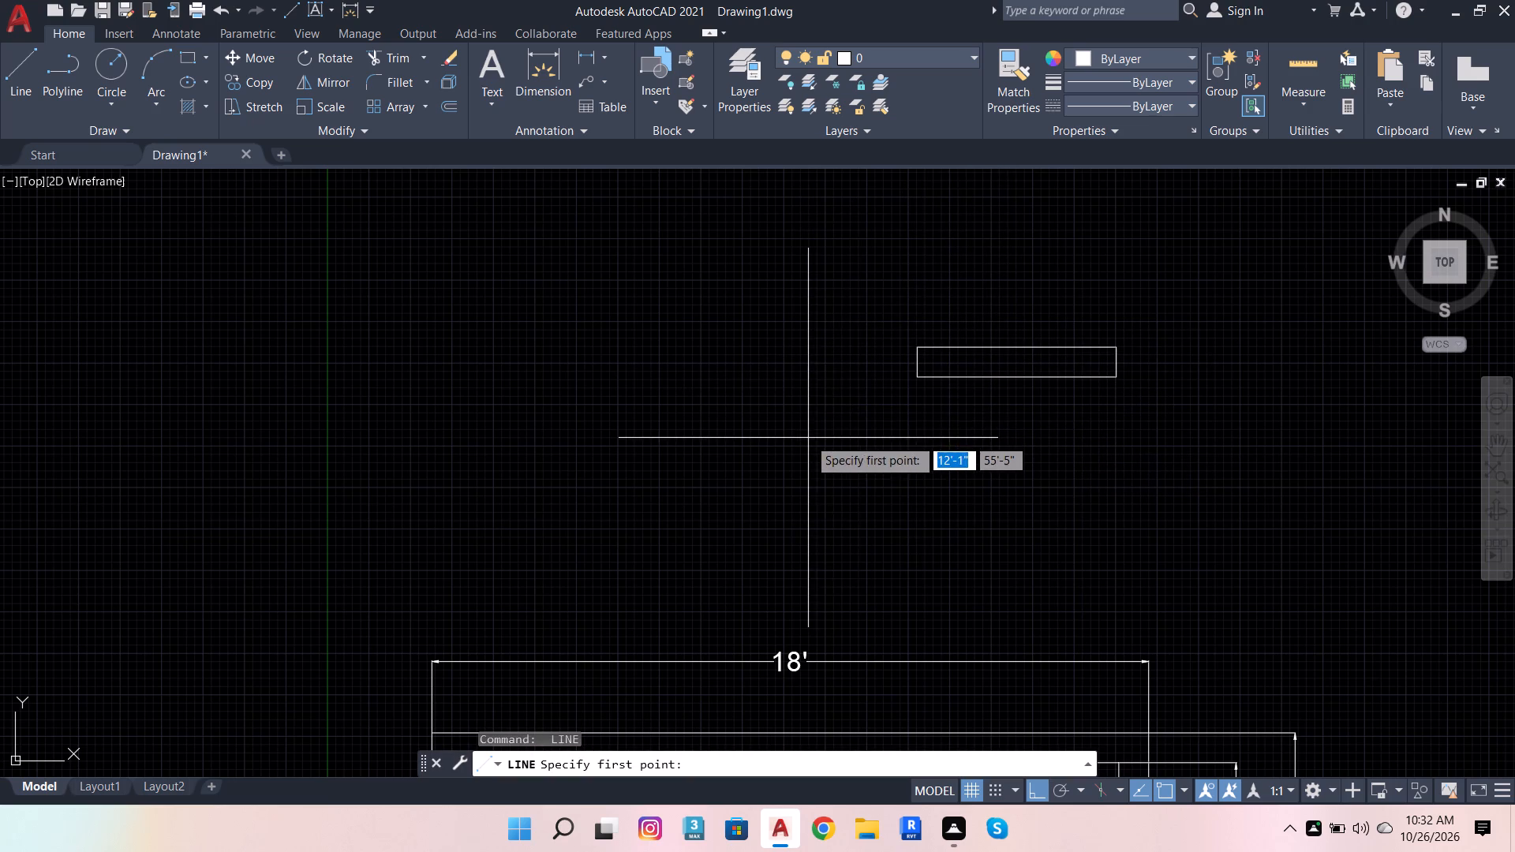
pyautogui.keyDown('shift'); pyautogui.rightClick(808, 438); pyautogui.keyUp('shift')
pyautogui.click(911, 471)
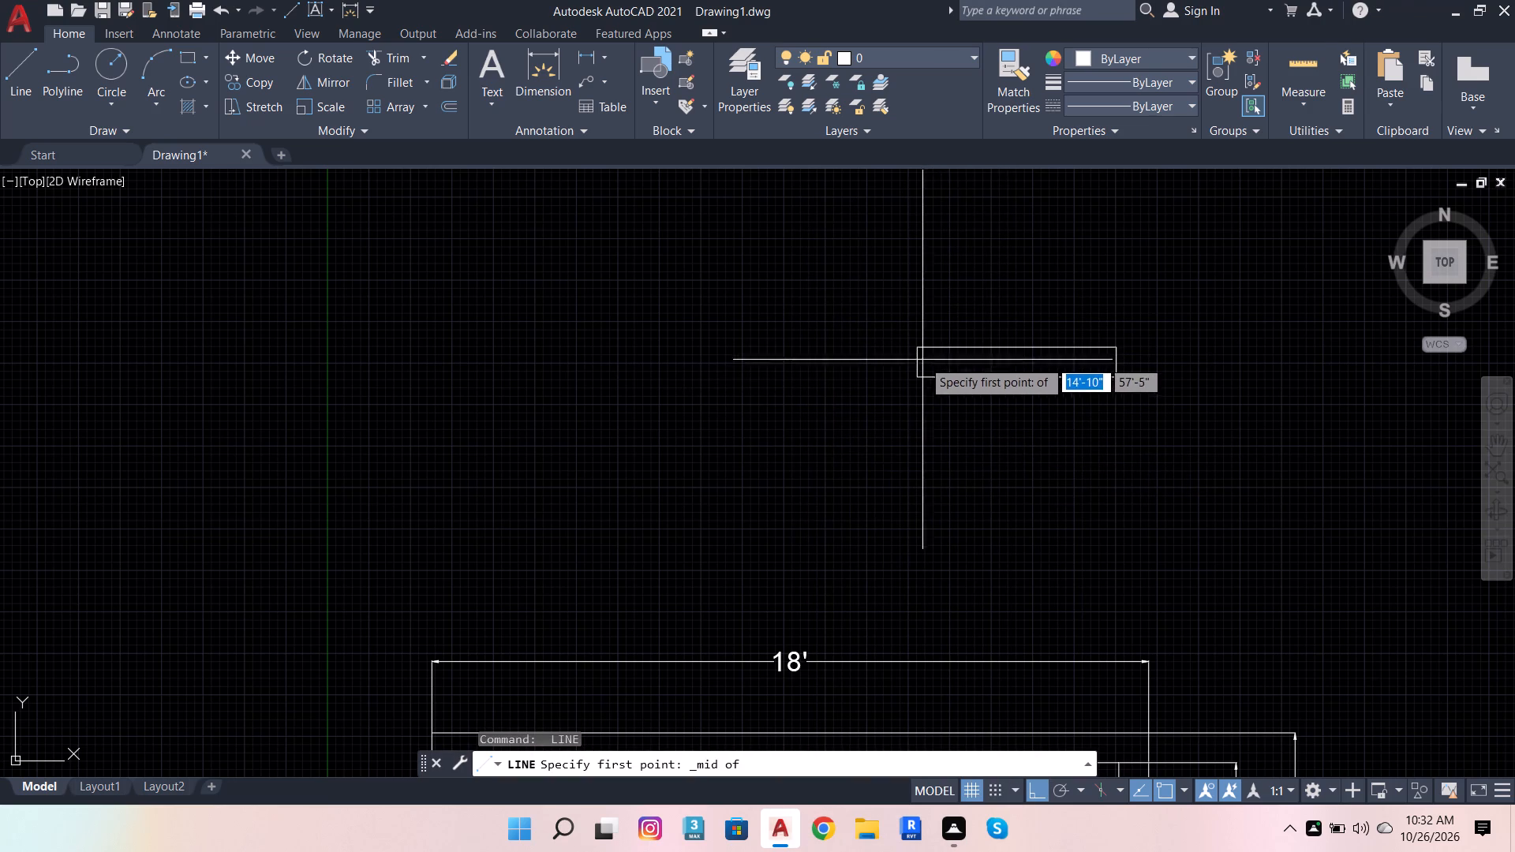
pyautogui.click(914, 368)
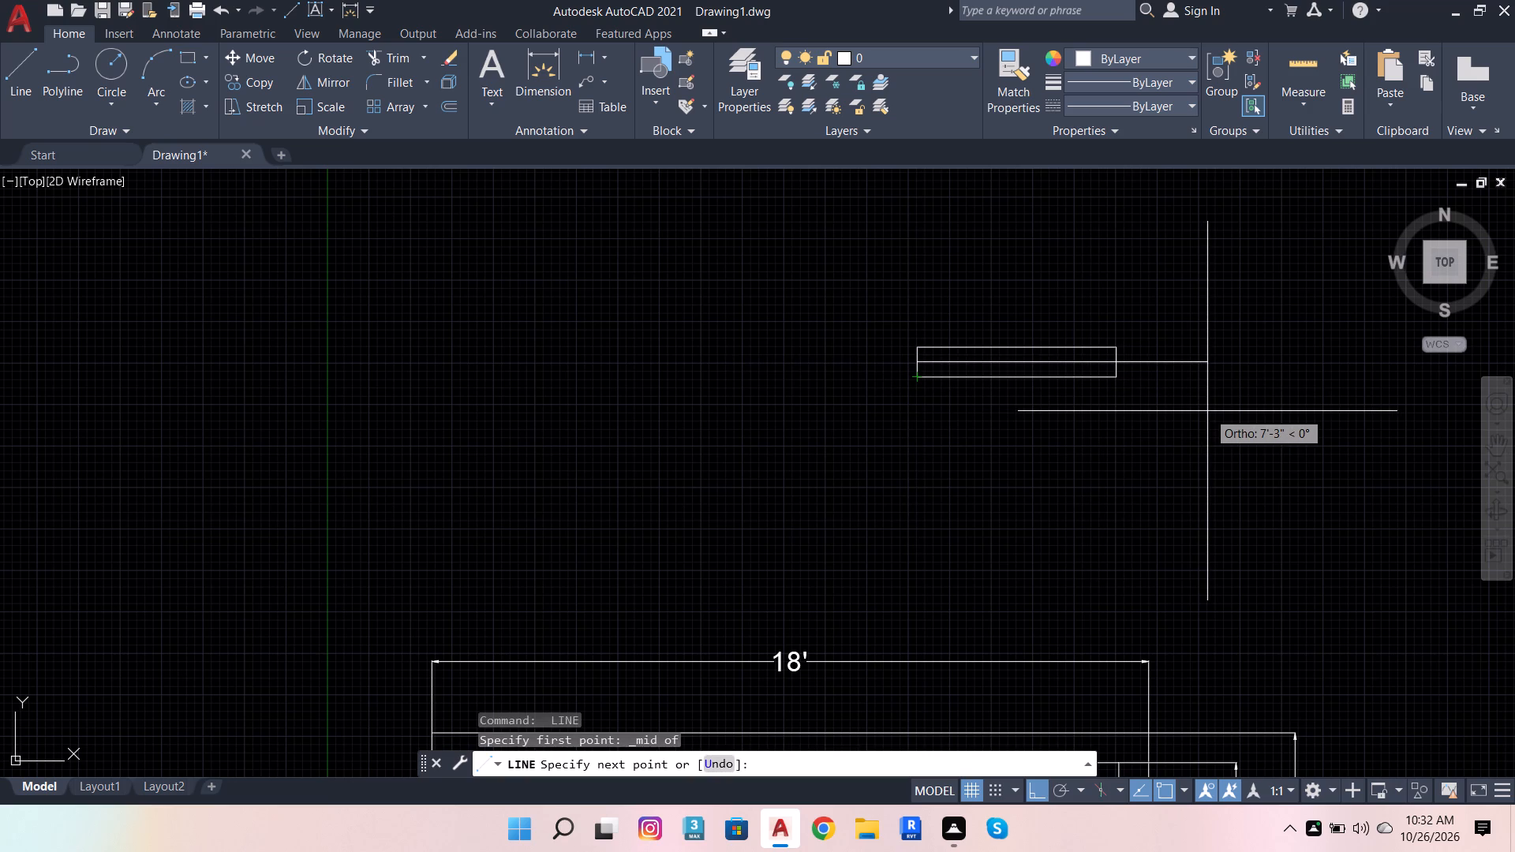
pyautogui.click(1204, 413)
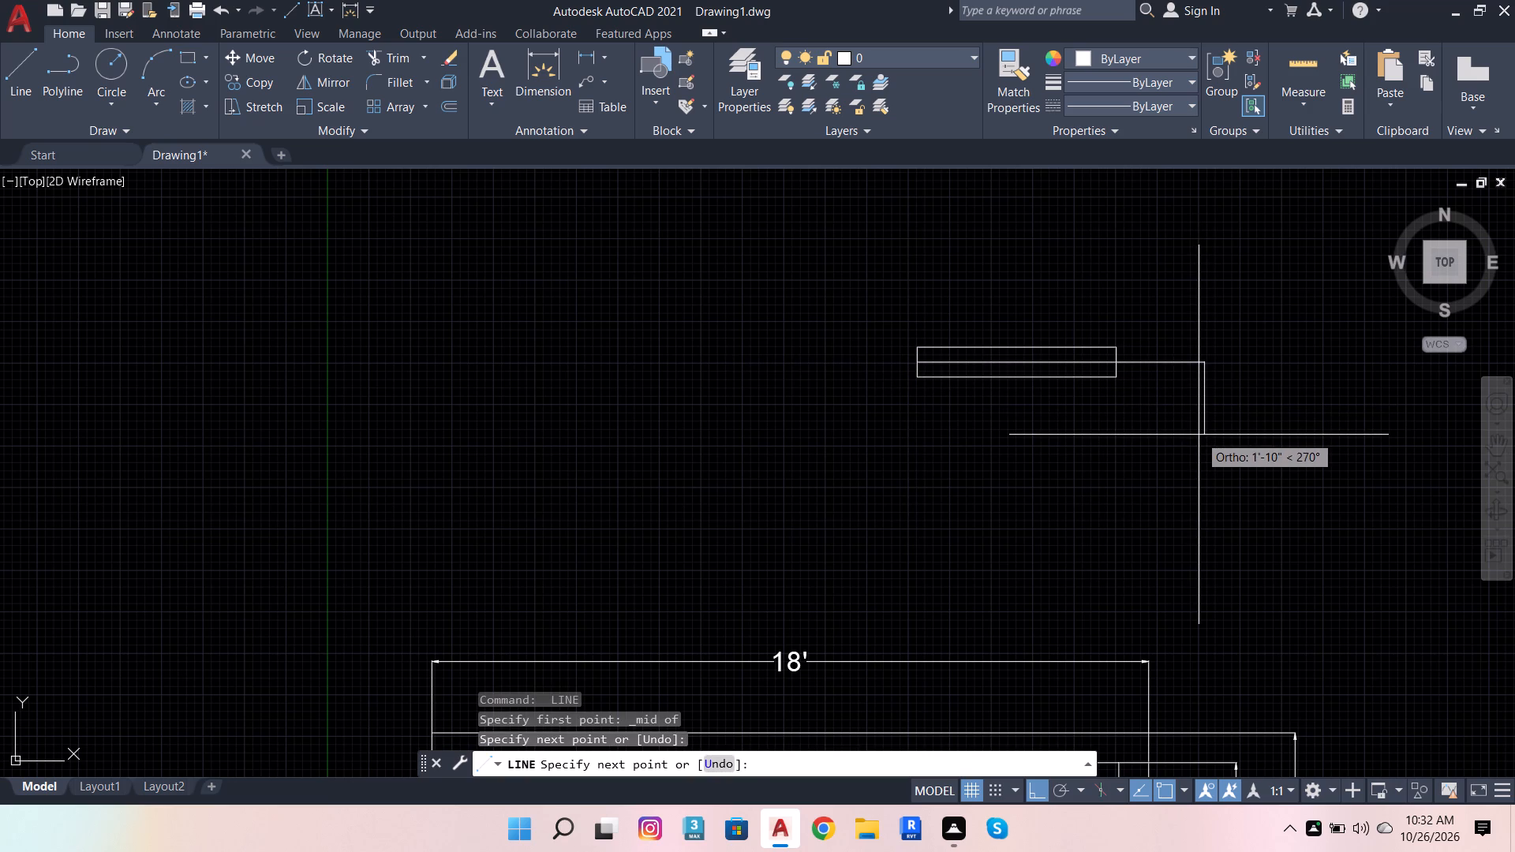
pyautogui.press('space')
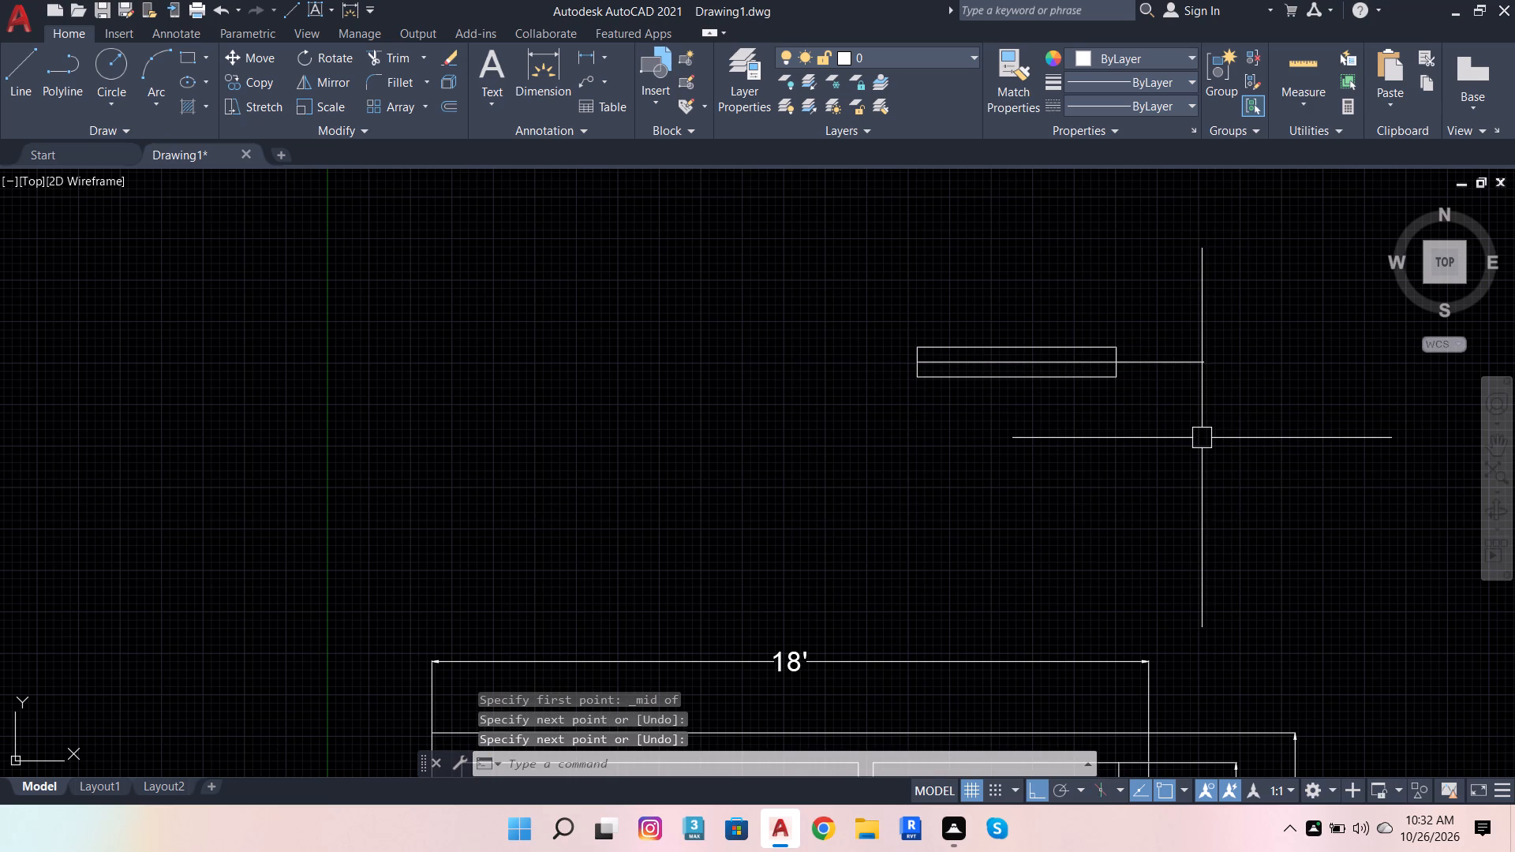
# Offset the rectangle's horizontal centre line 1" to both sides, above and below.
pyautogui.click(1169, 376)
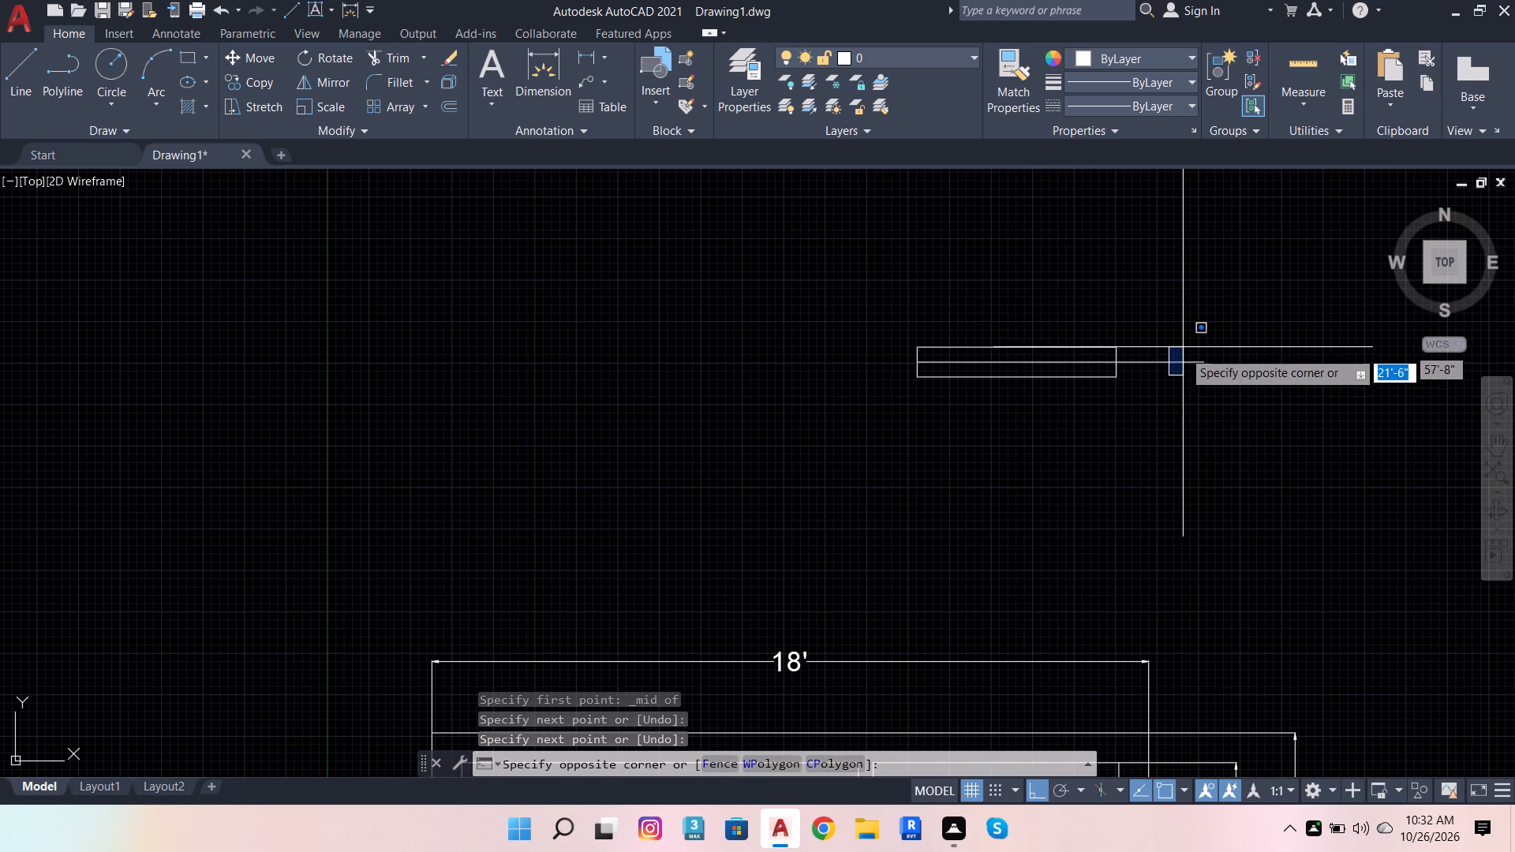
pyautogui.click(1155, 344)
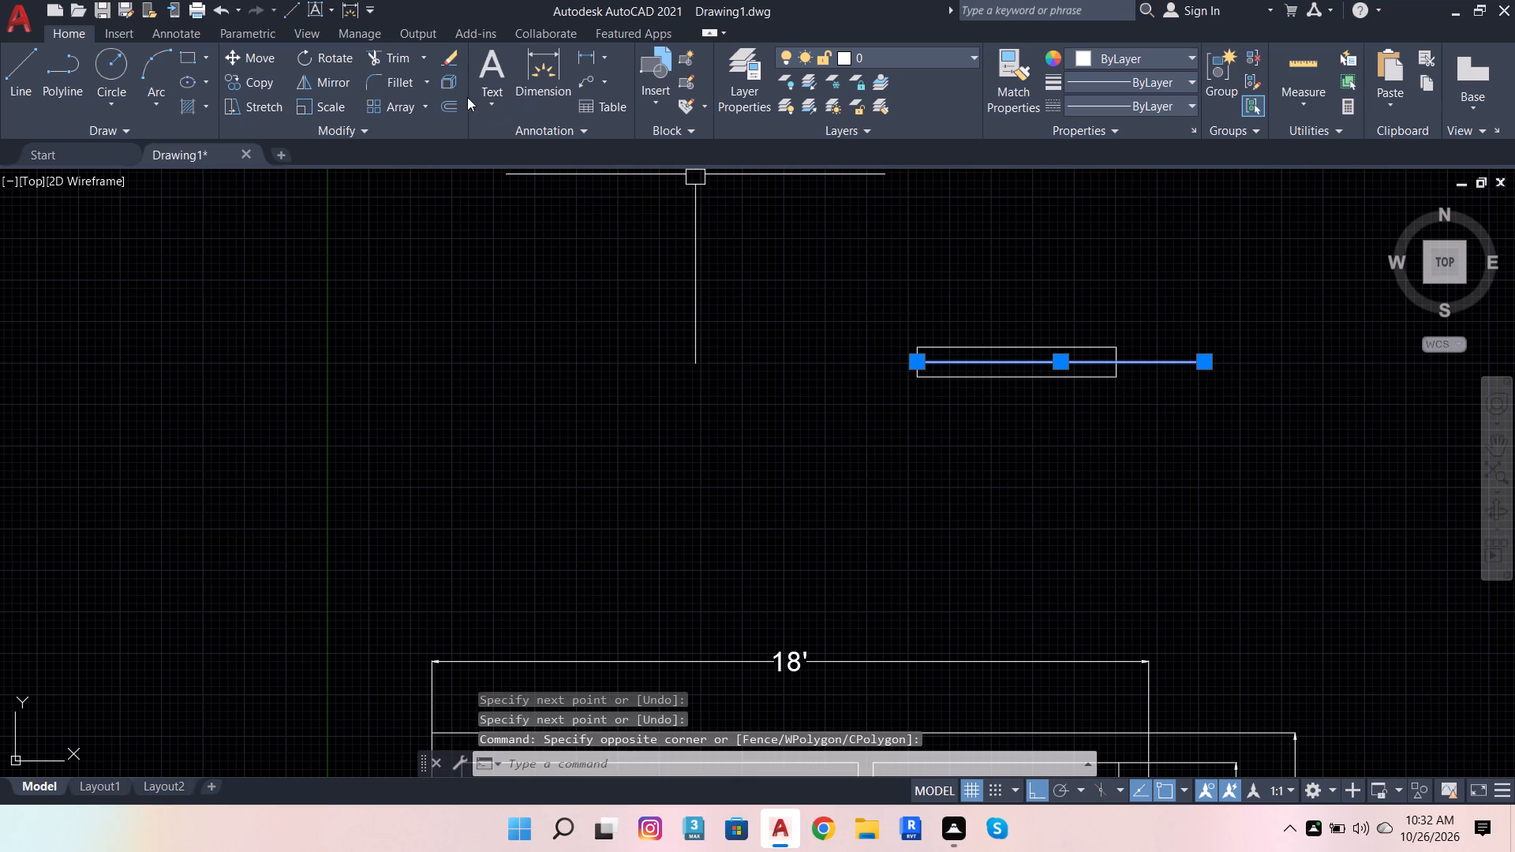
pyautogui.click(441, 112)
pyautogui.click(1196, 361)
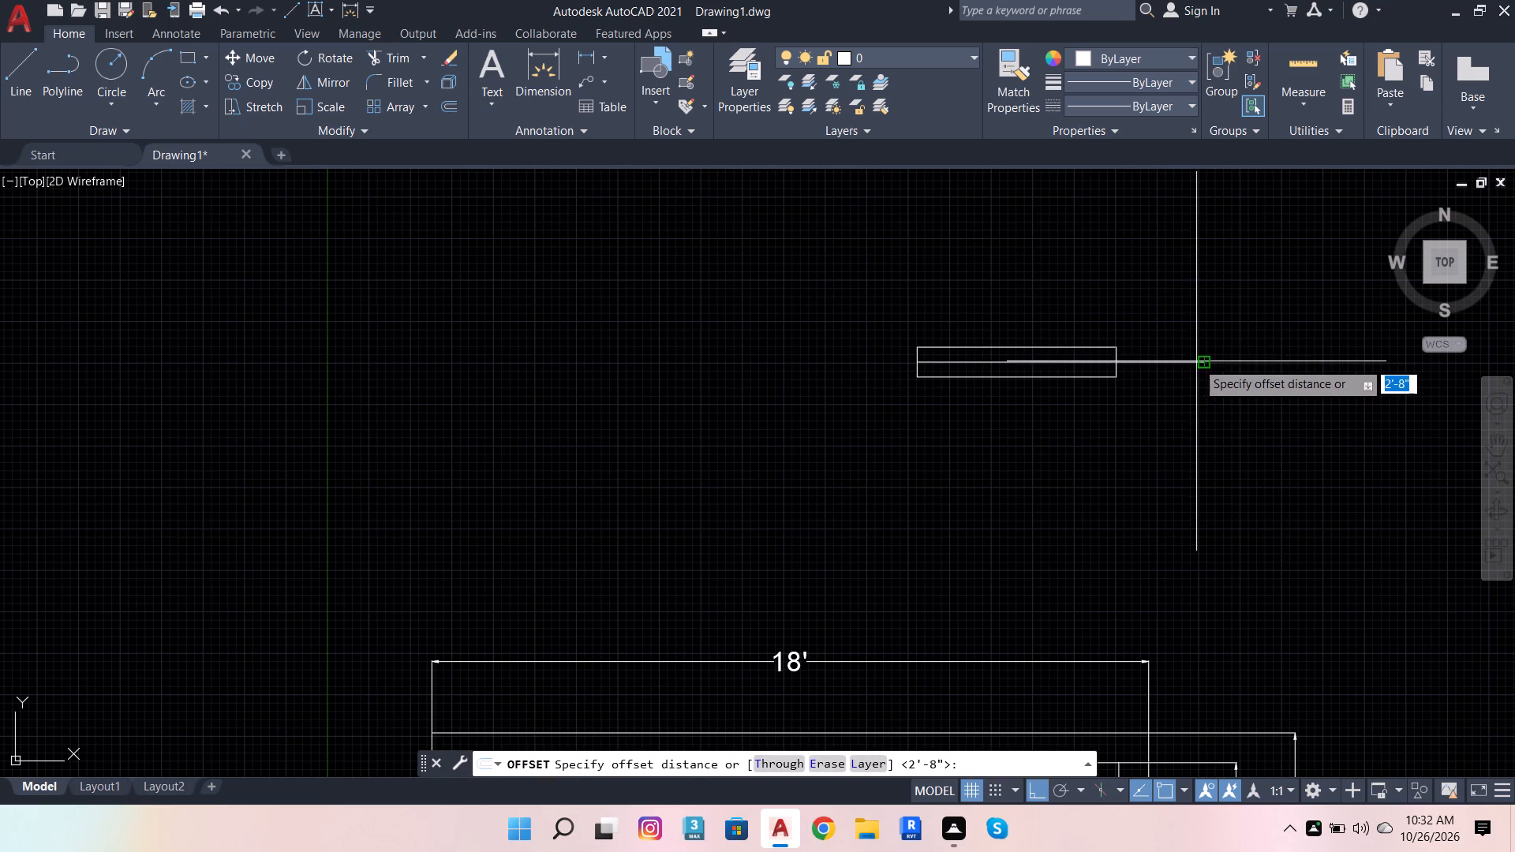
pyautogui.press('1')
pyautogui.press('Return')
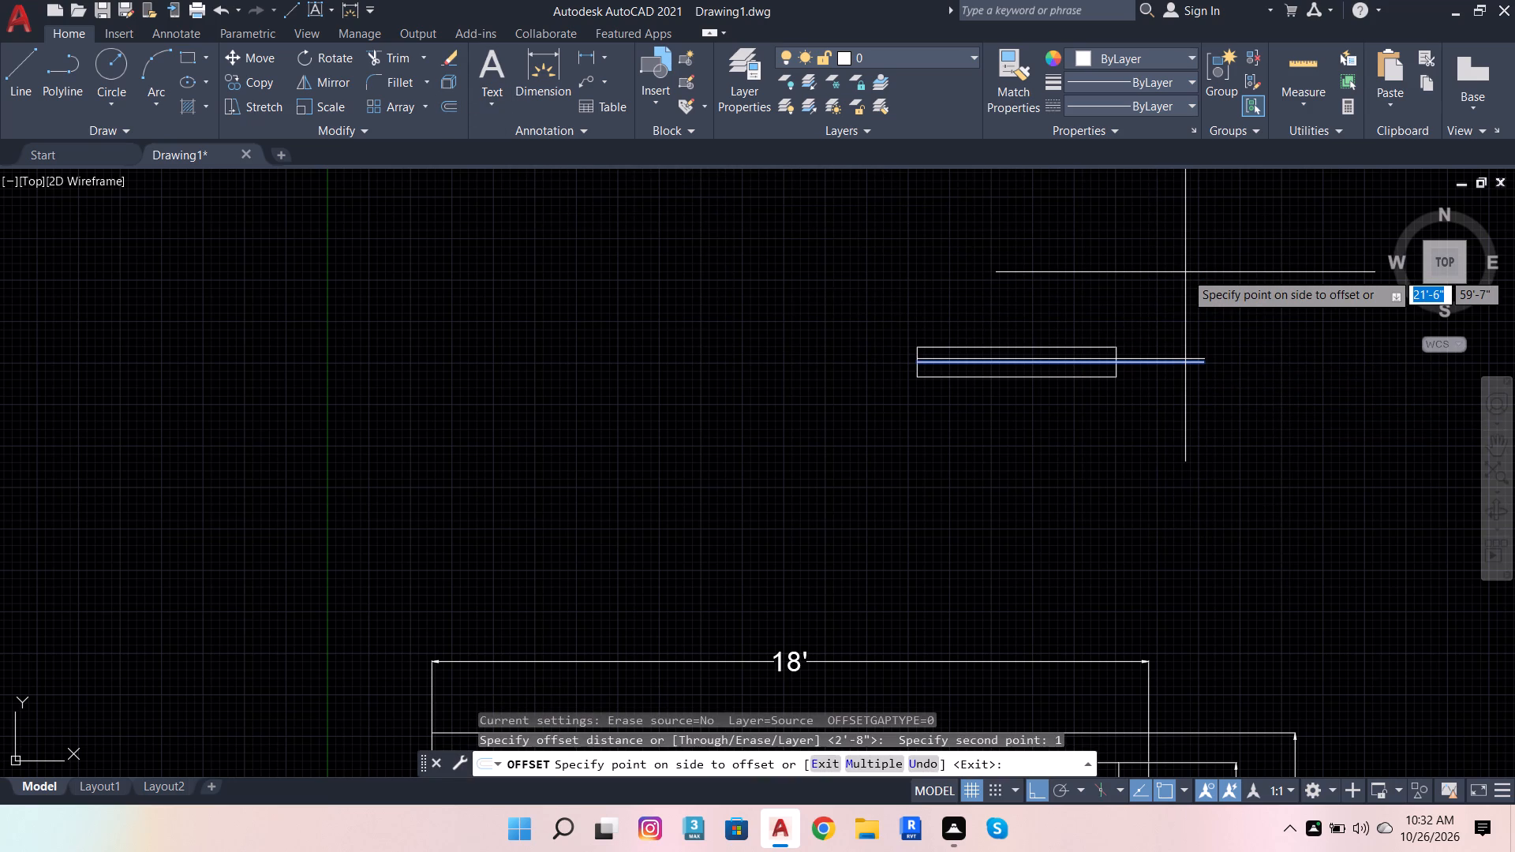
pyautogui.click(1185, 272)
pyautogui.scroll(3, 1130, 368)
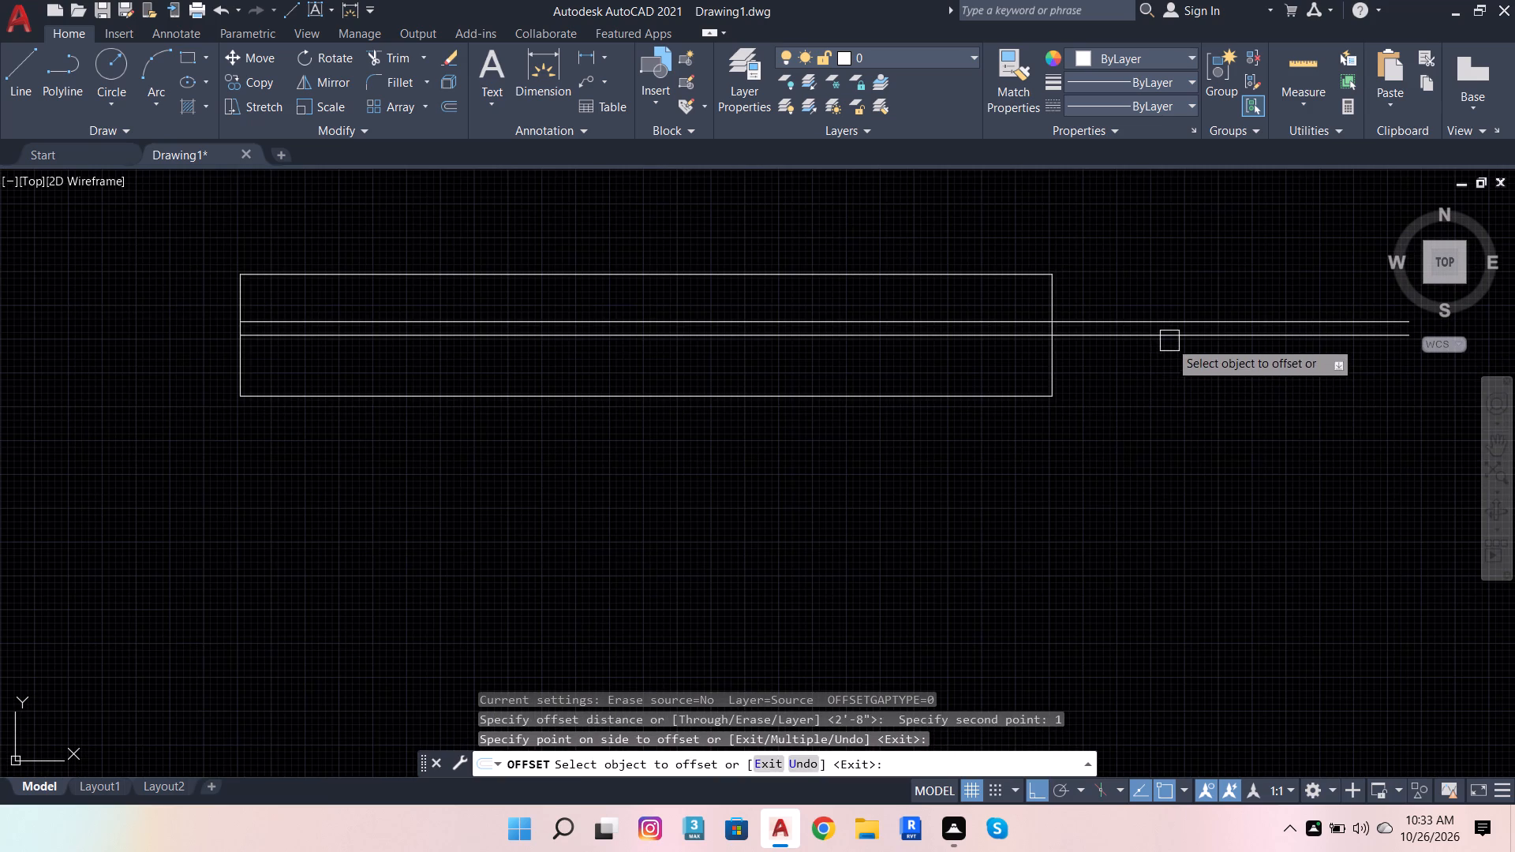
pyautogui.click(1169, 335)
pyautogui.click(1161, 405)
# Offset the rectangle's right edge 1" inward, and offset that new line another 1" inward.
pyautogui.moveTo(1060, 375); pyautogui.dragTo(1053, 375)
pyautogui.click(908, 388)
pyautogui.click(1052, 372)
pyautogui.click(875, 387)
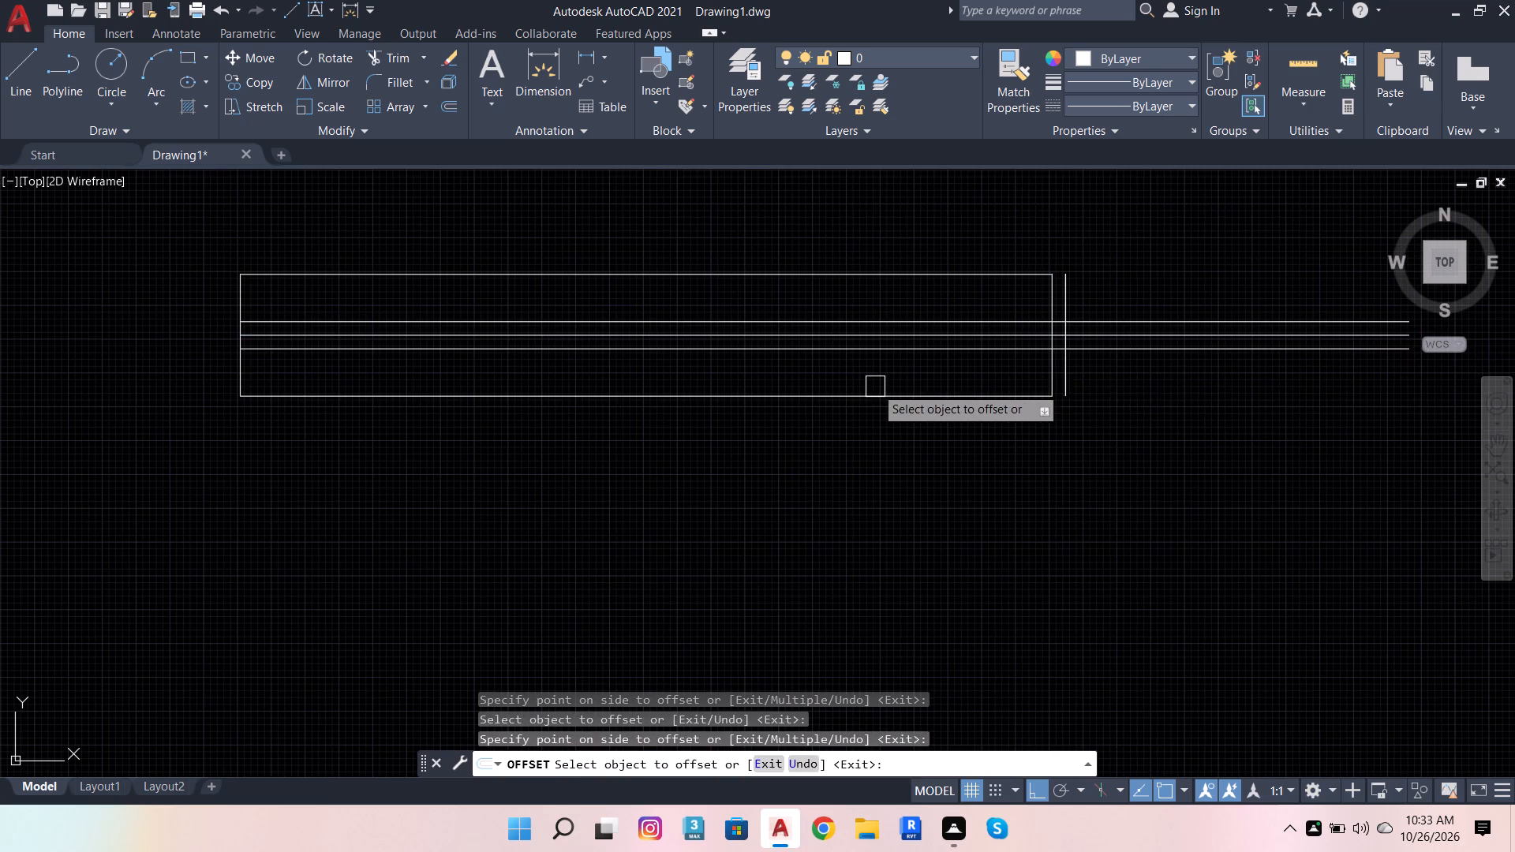
pyautogui.scroll(4, 1056, 373)
pyautogui.click(1019, 396)
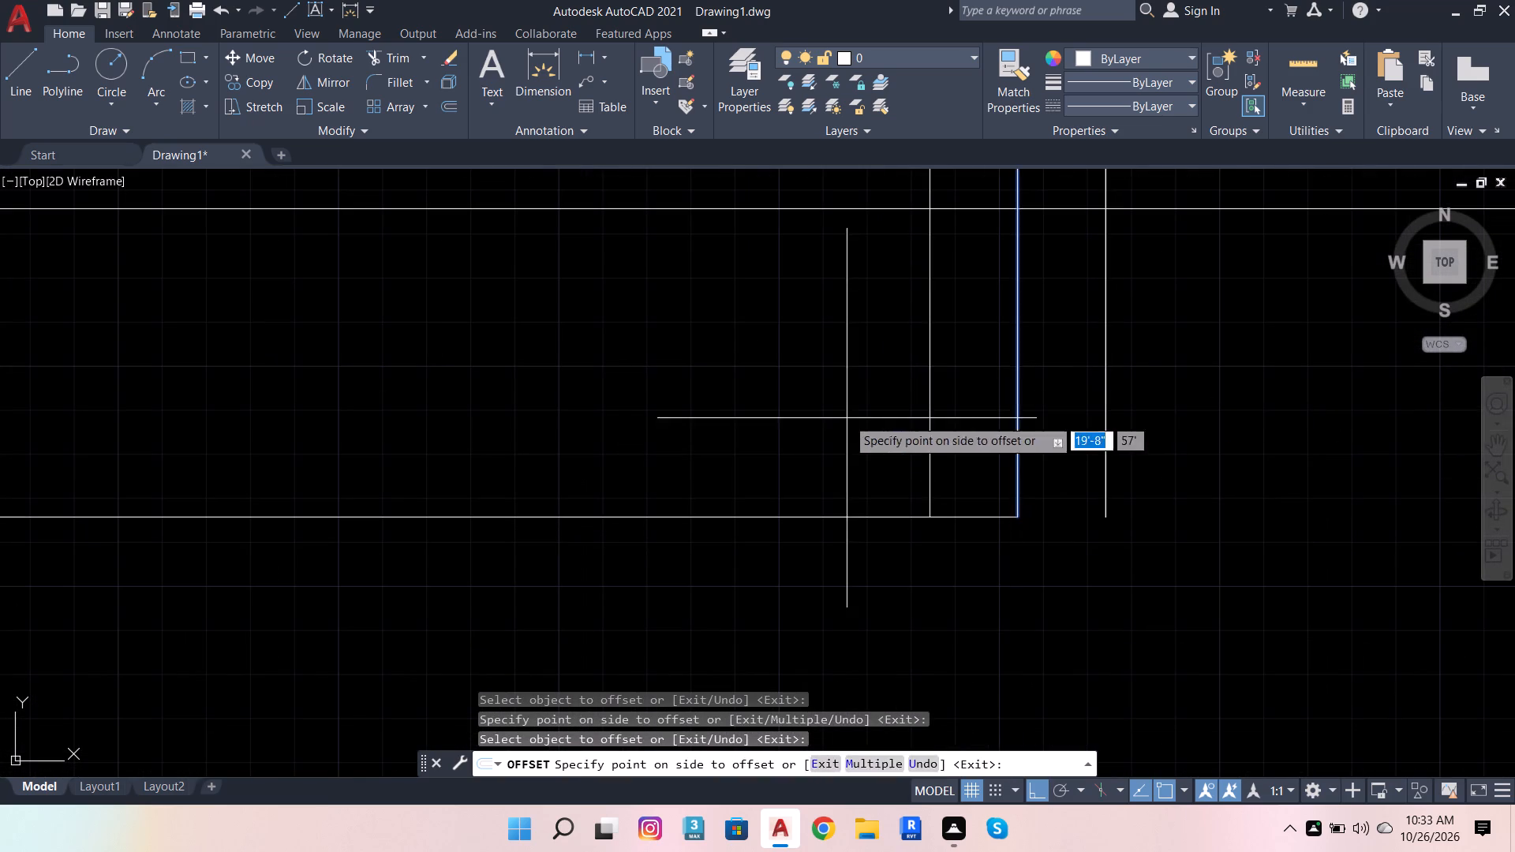
pyautogui.click(847, 418)
pyautogui.moveTo(929, 402); pyautogui.dragTo(916, 405)
pyautogui.click(552, 422)
# Offset the rectangle's left edge 1" inward, and offset that new line another 1" inward.
pyautogui.scroll(-4, 1138, 496)
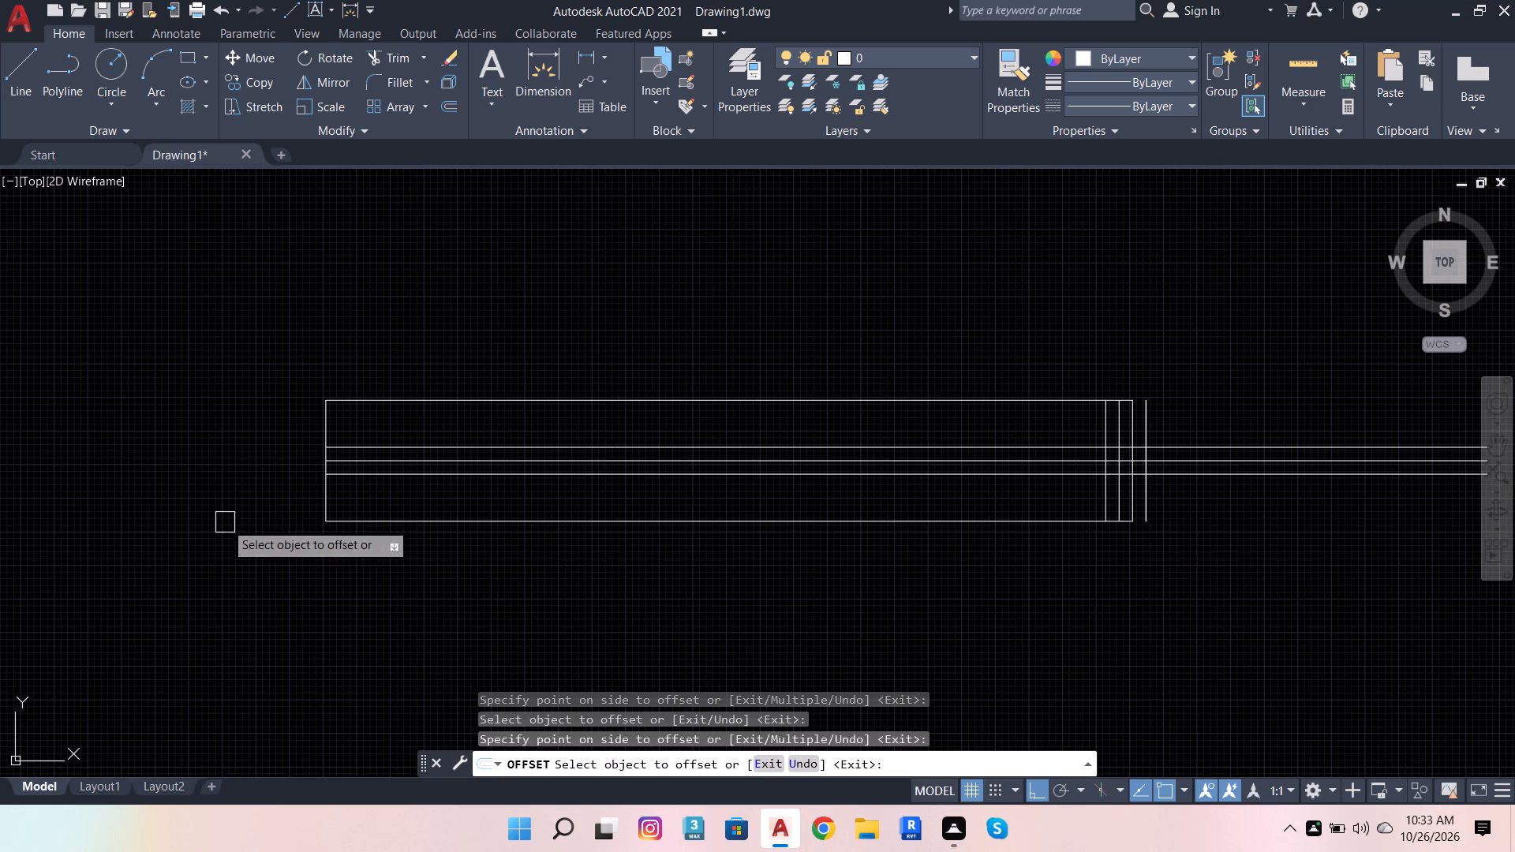
pyautogui.scroll(3, 160, 482)
pyautogui.click(830, 529)
pyautogui.click(917, 510)
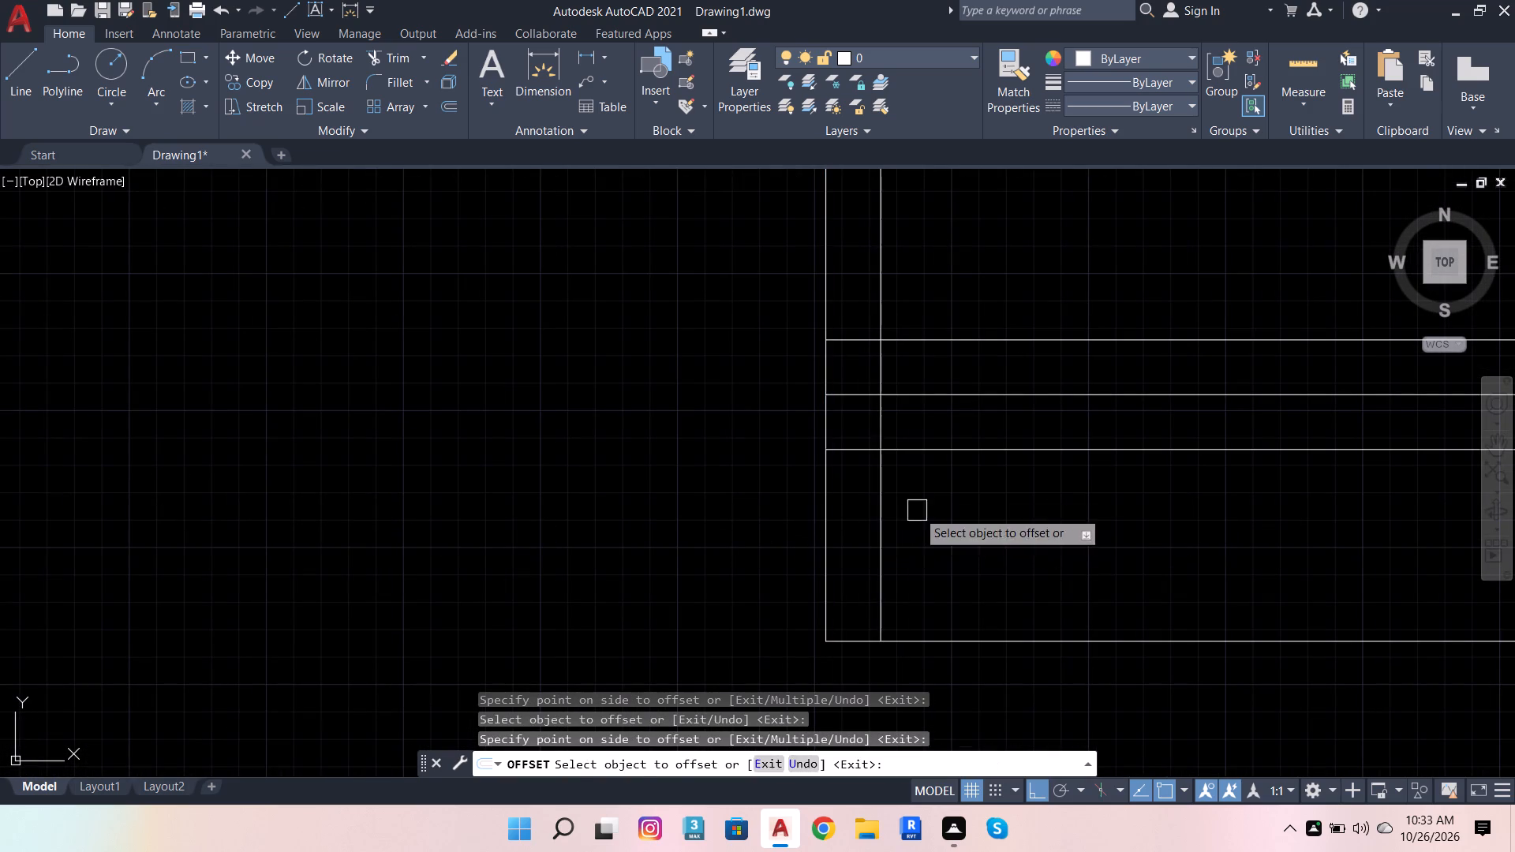
pyautogui.click(881, 530)
pyautogui.click(981, 517)
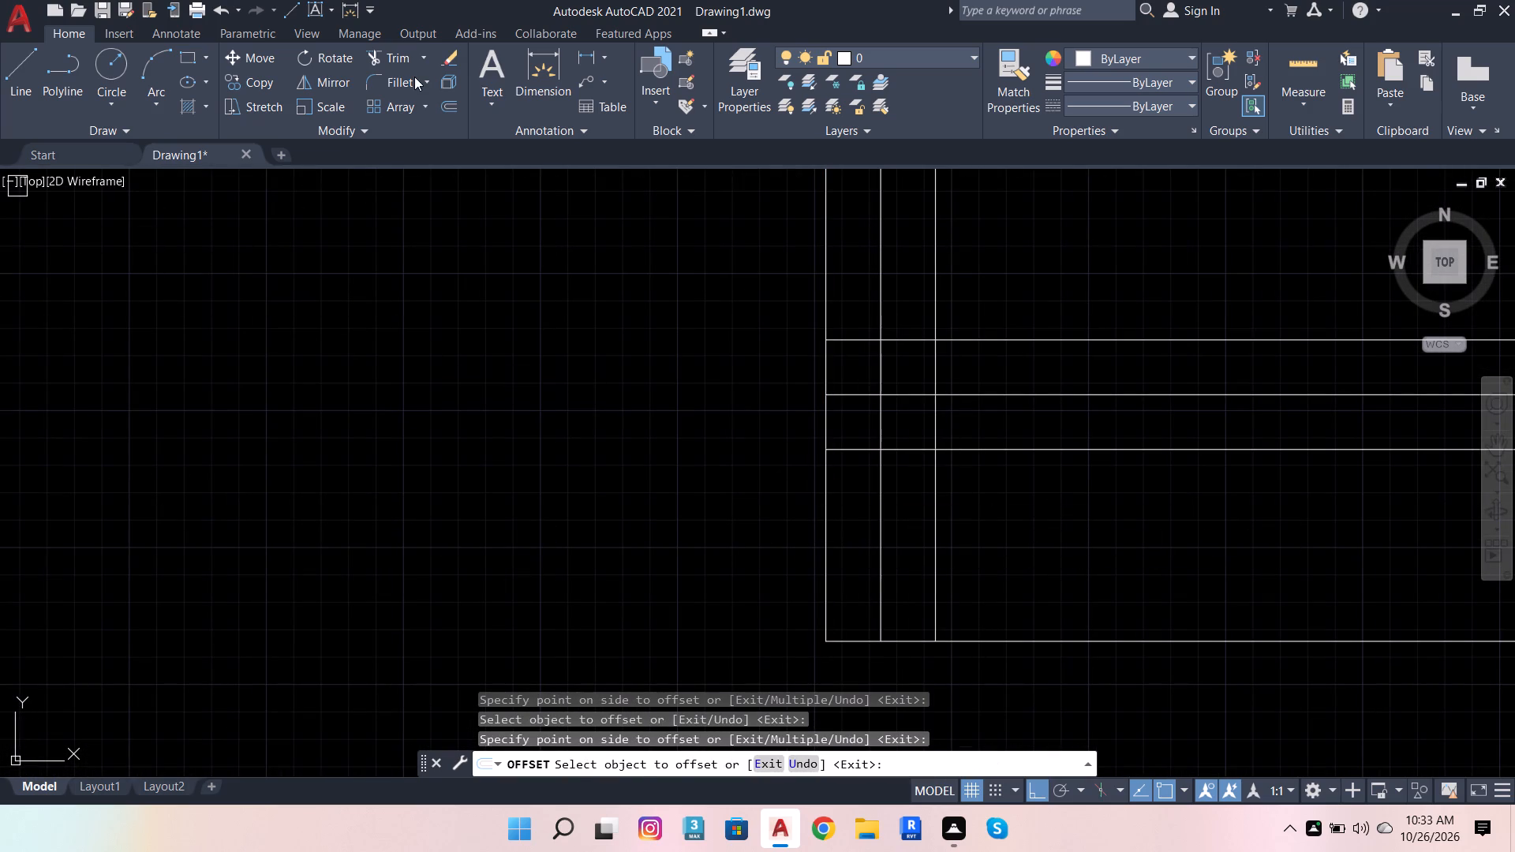
# Trim the left end so the horizontal lines start at the frame lines and the second vertical stays only between the outer horizontals.
pyautogui.click(409, 57)
pyautogui.scroll(3, 824, 283)
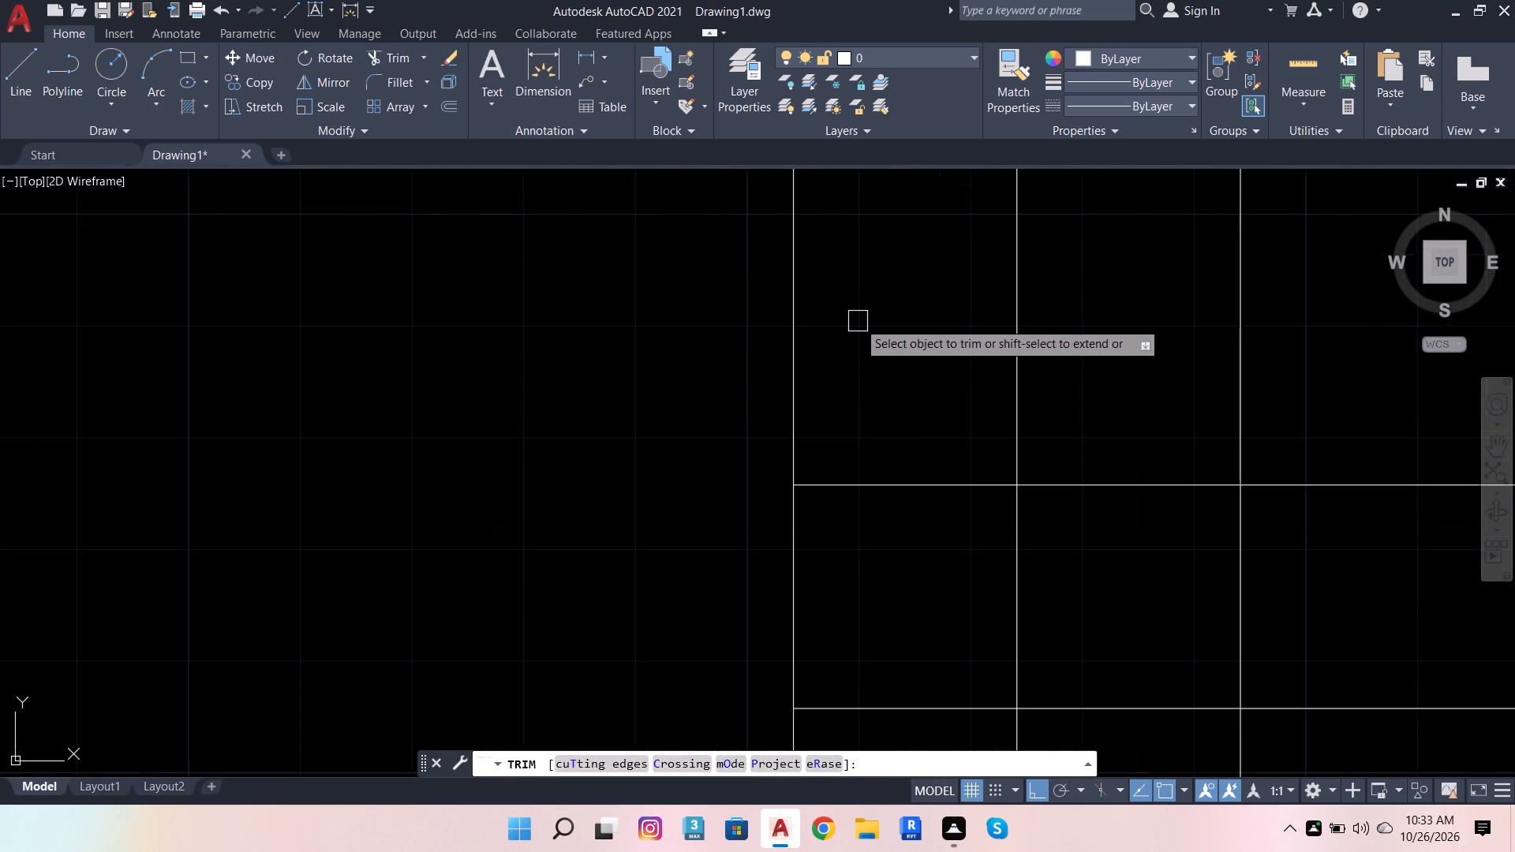
pyautogui.scroll(-3, 858, 321)
pyautogui.click(858, 321)
pyautogui.click(873, 517)
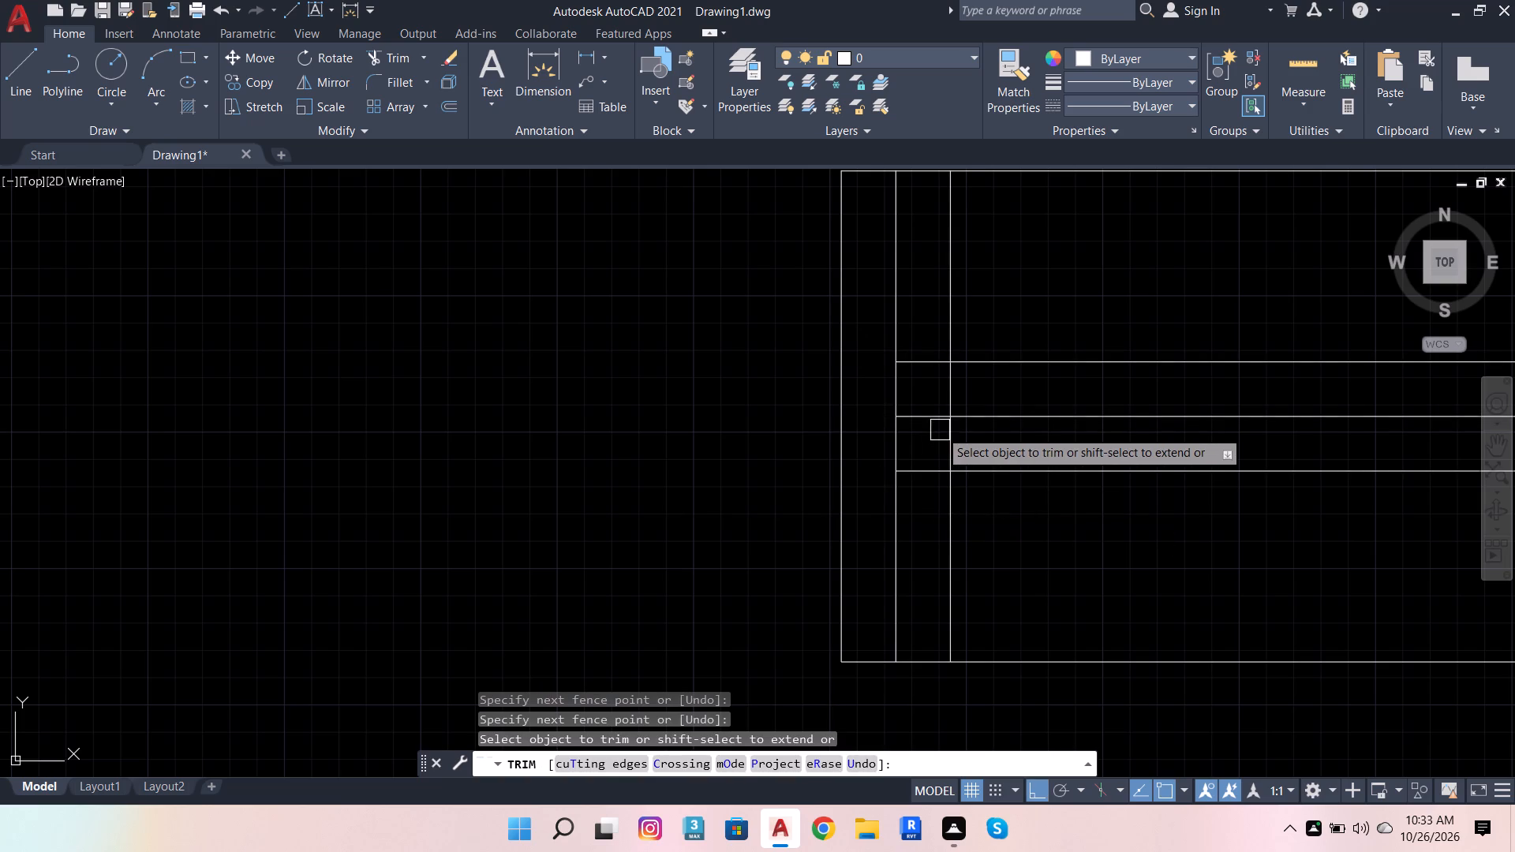
pyautogui.click(936, 415)
pyautogui.click(945, 319)
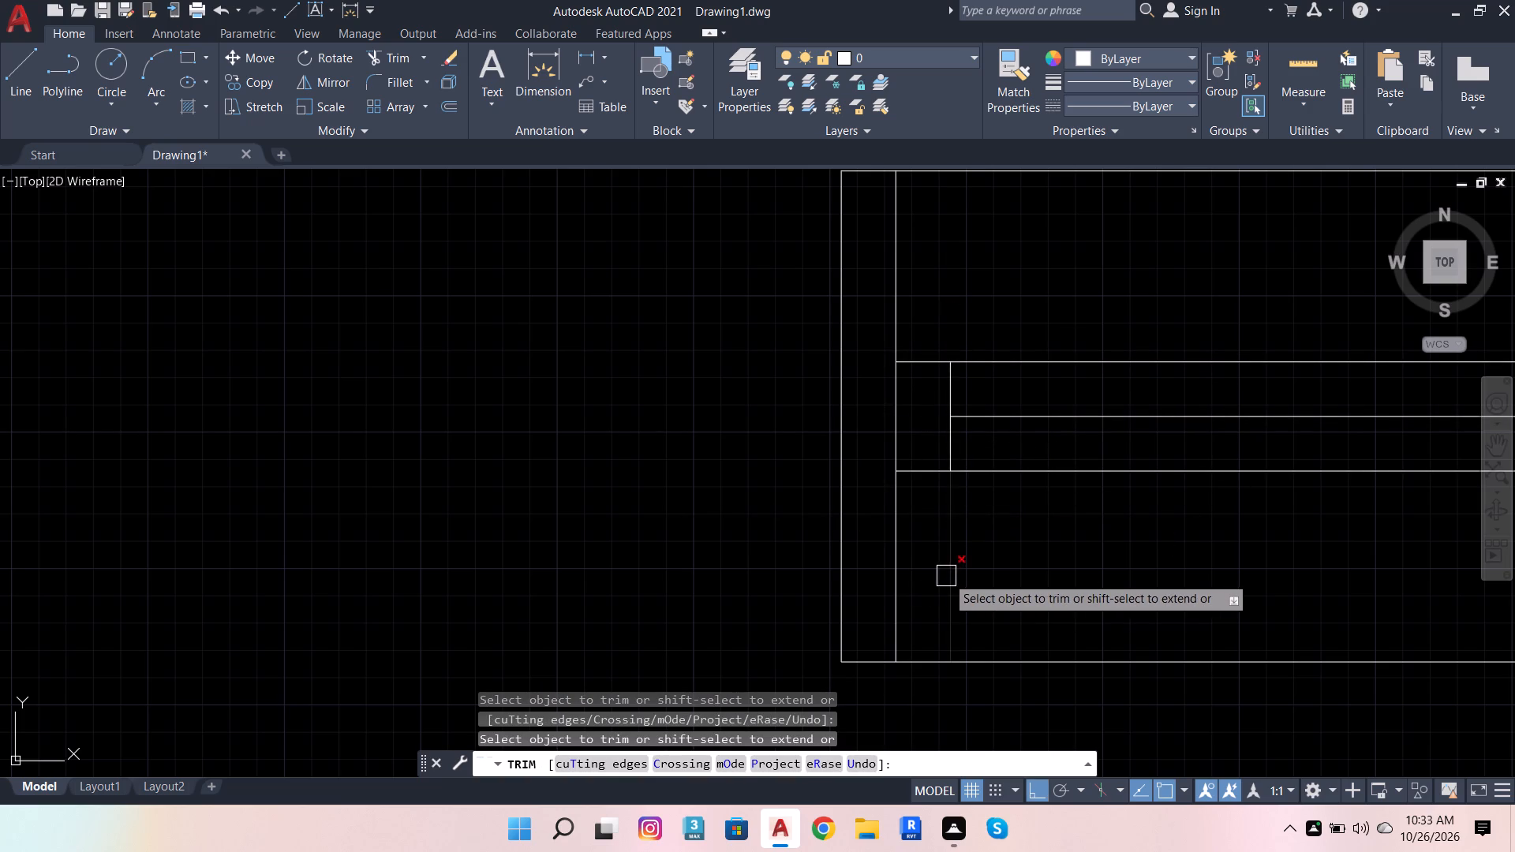
pyautogui.click(945, 576)
# Trim away the leftover vertical and horizontal lines that extend beyond the window rectangle's right edge.
pyautogui.scroll(-4, 647, 589)
pyautogui.scroll(4, 1284, 582)
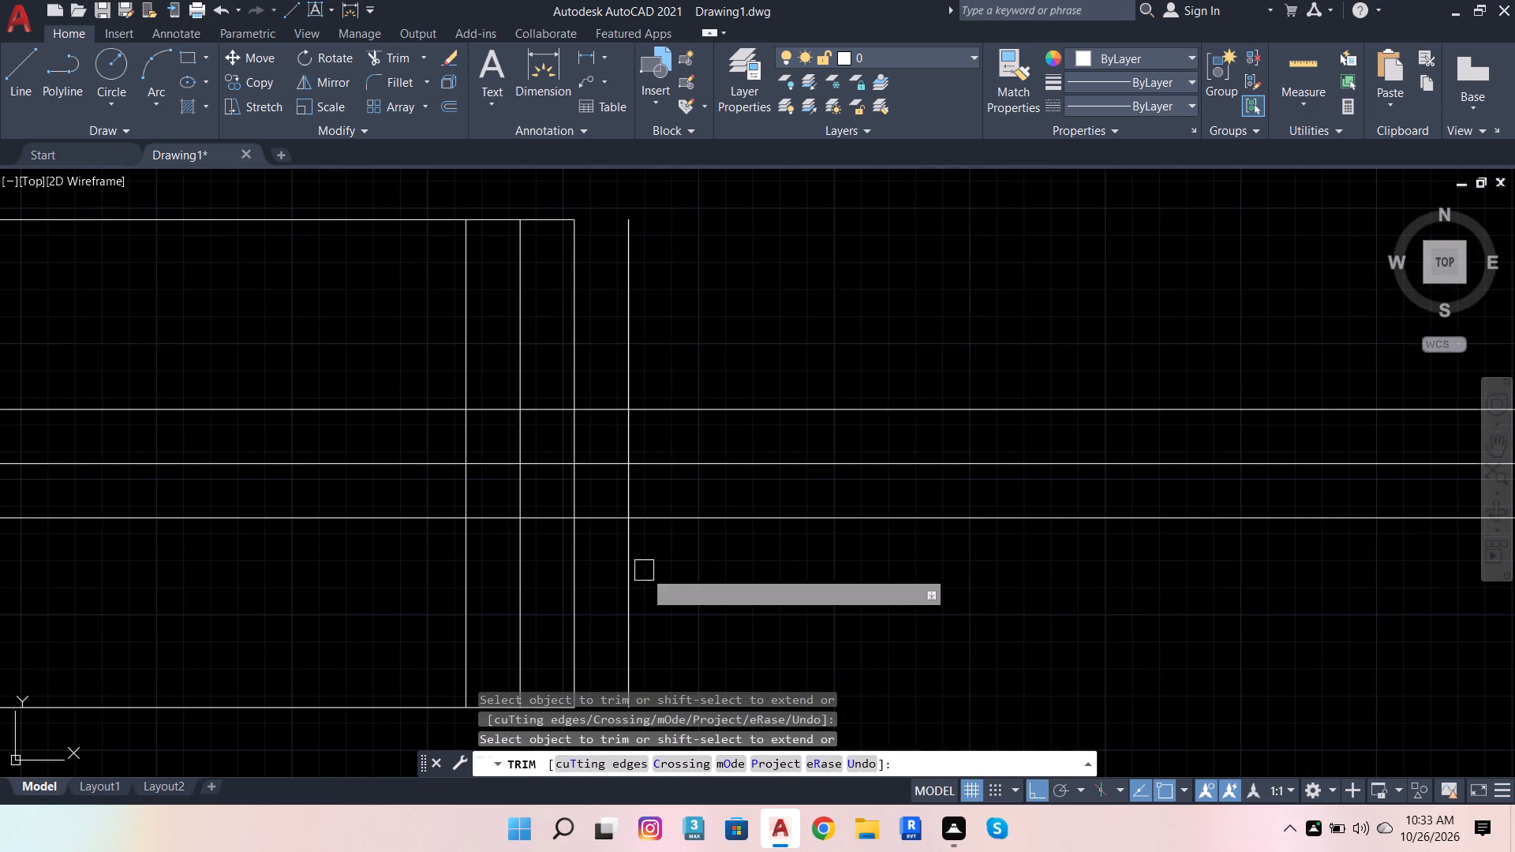
pyautogui.click(634, 570)
pyautogui.tripleClick(634, 567)
pyautogui.click(634, 566)
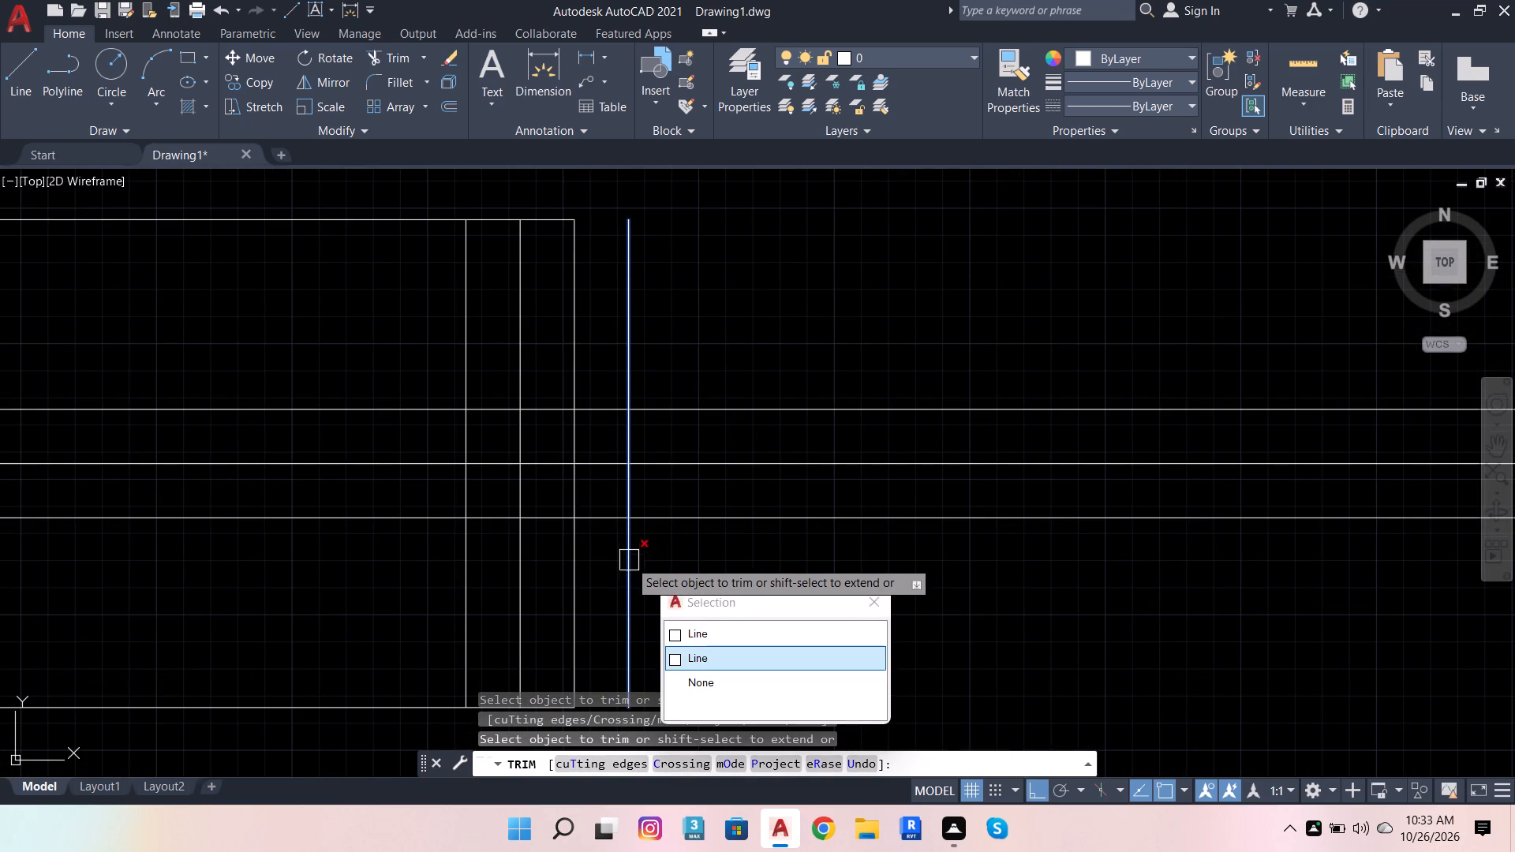
pyautogui.doubleClick(627, 558)
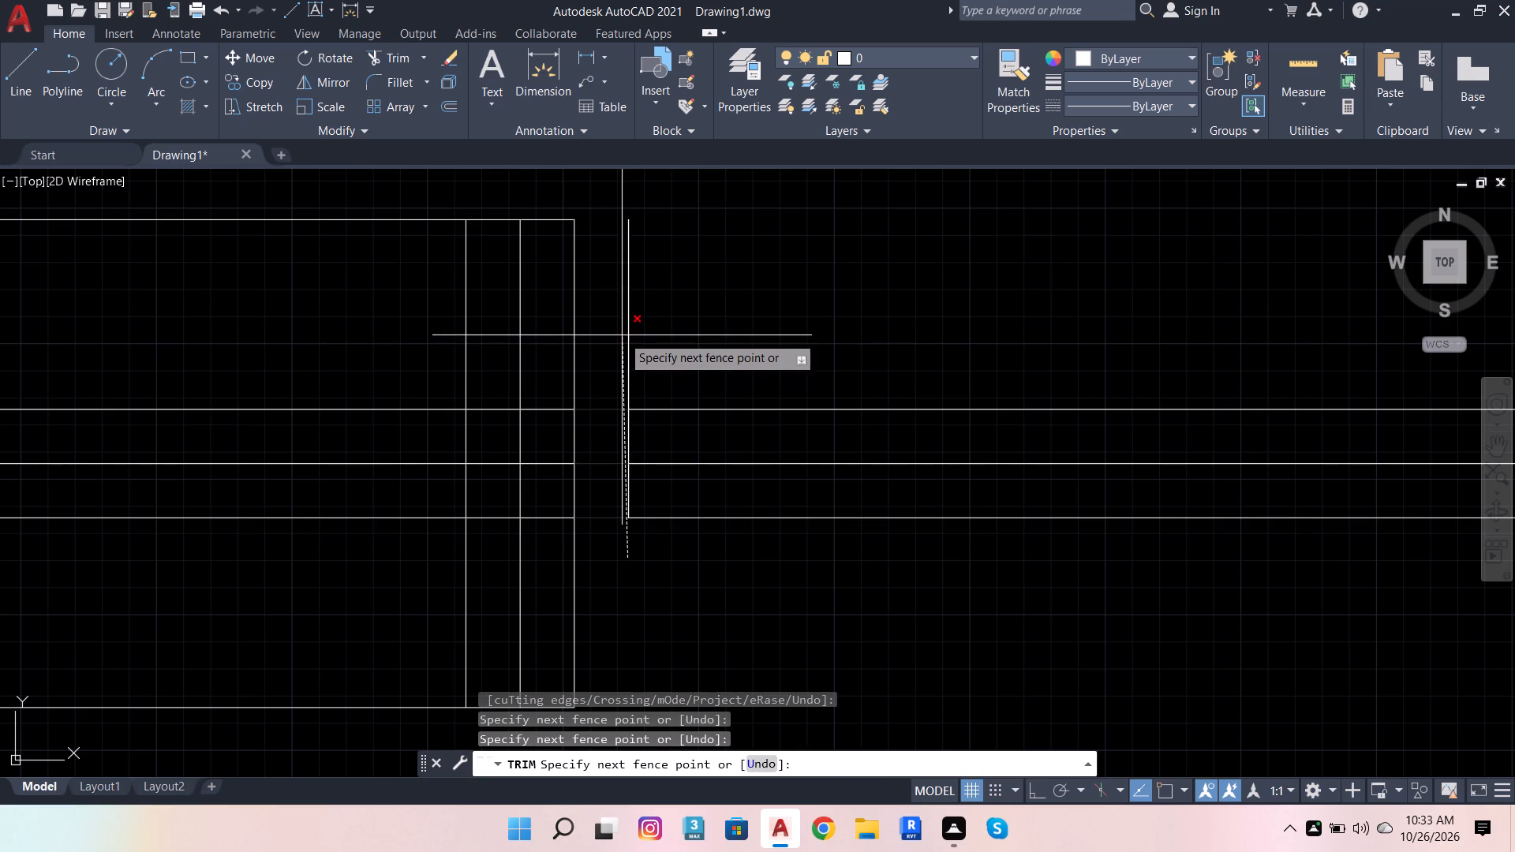
pyautogui.click(622, 335)
pyautogui.click(624, 338)
pyautogui.click(621, 409)
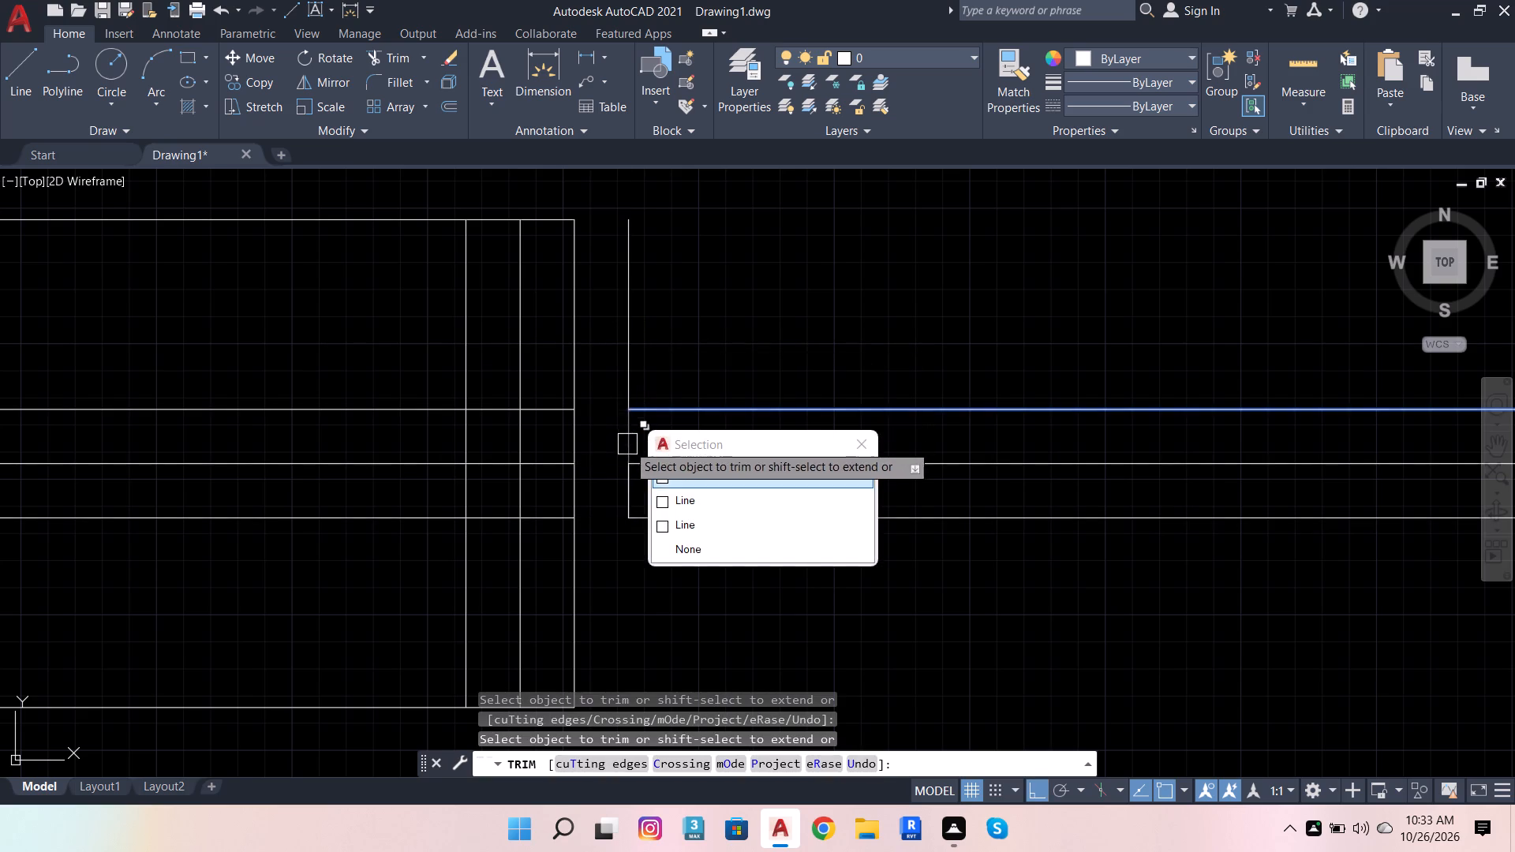
pyautogui.doubleClick(625, 454)
pyautogui.click(622, 413)
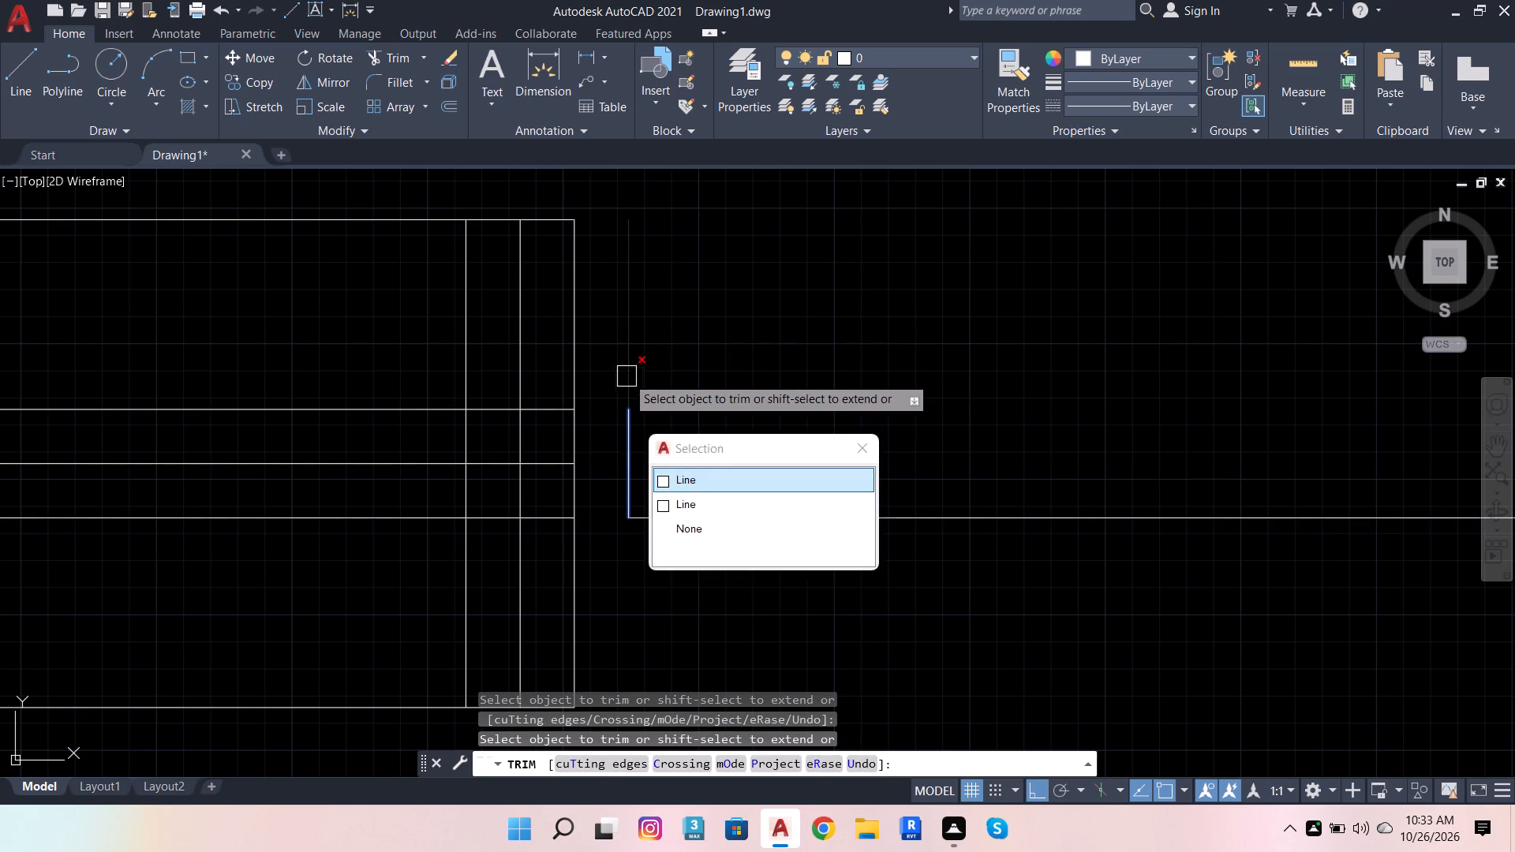
pyautogui.click(627, 376)
pyautogui.moveTo(650, 495); pyautogui.dragTo(660, 510)
pyautogui.click(676, 546)
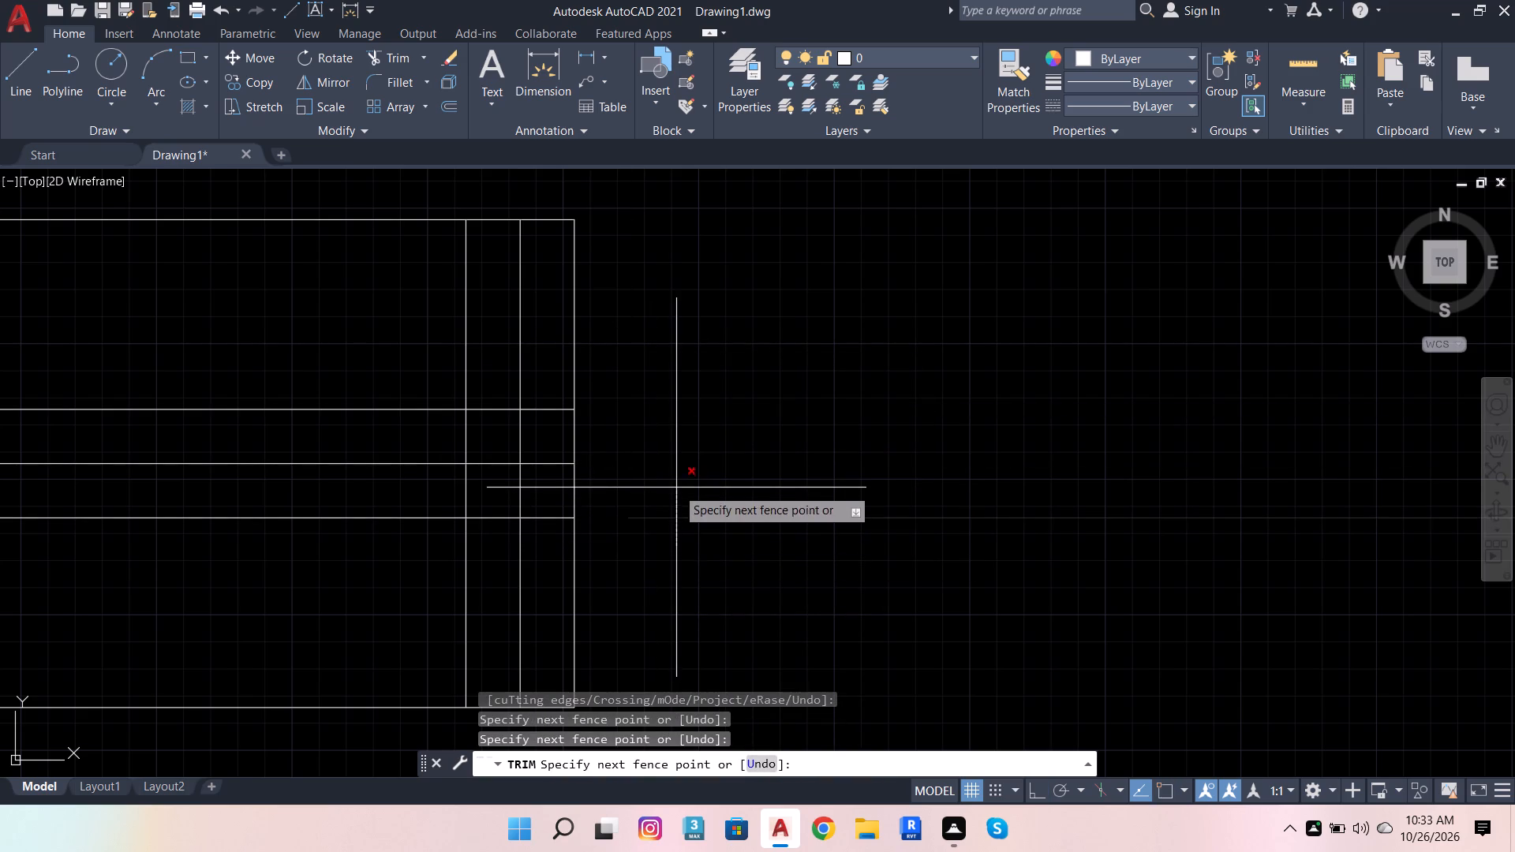
pyautogui.click(676, 488)
# Trim the right end so the horizontal lines stop at the frame lines and the second vertical stays only between the outer horizontals.
pyautogui.click(543, 379)
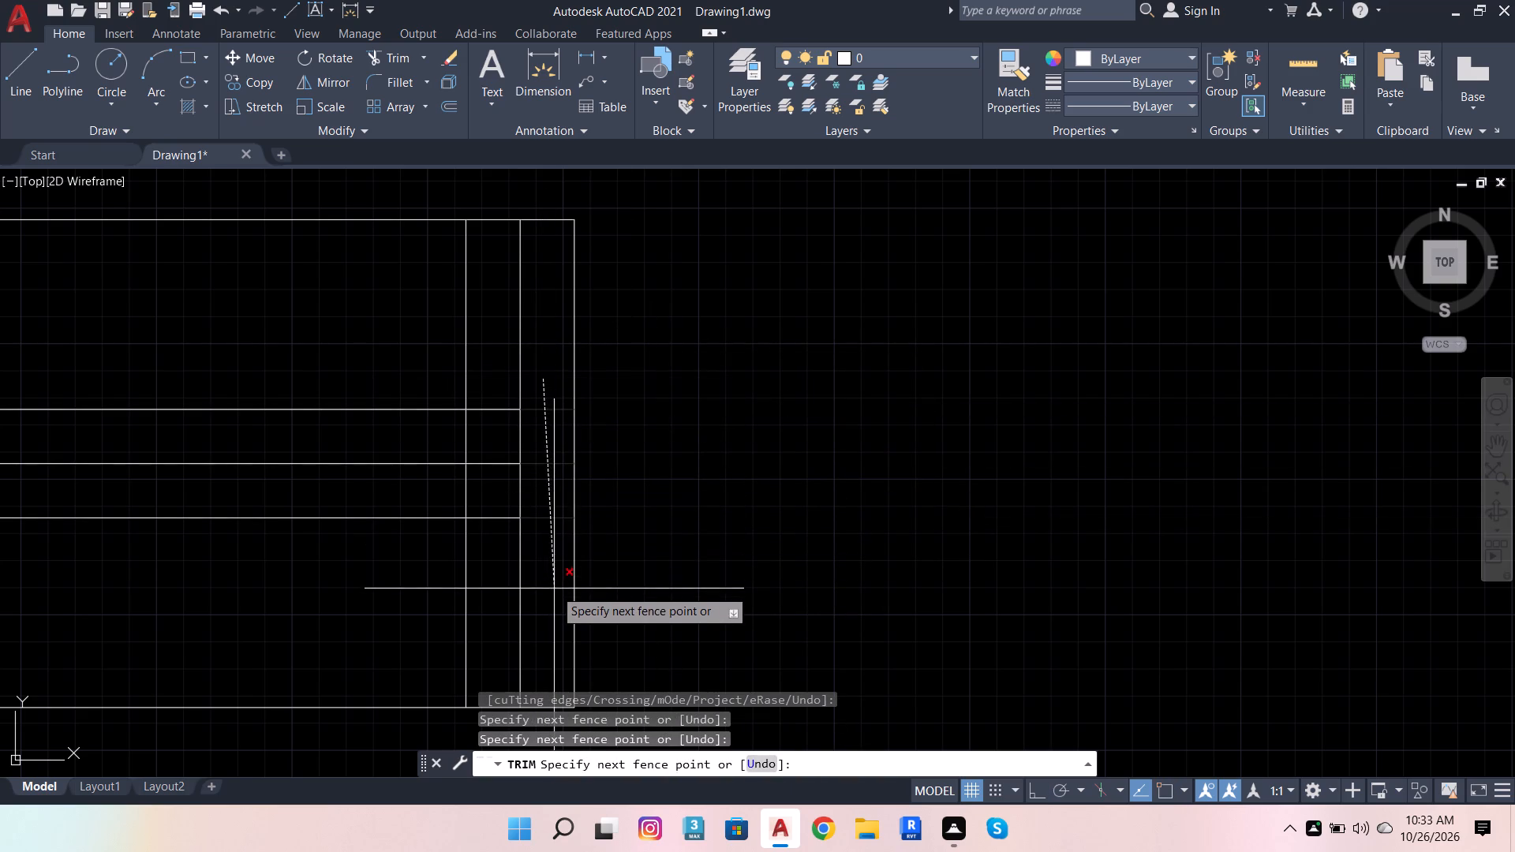
pyautogui.click(548, 607)
pyautogui.click(472, 344)
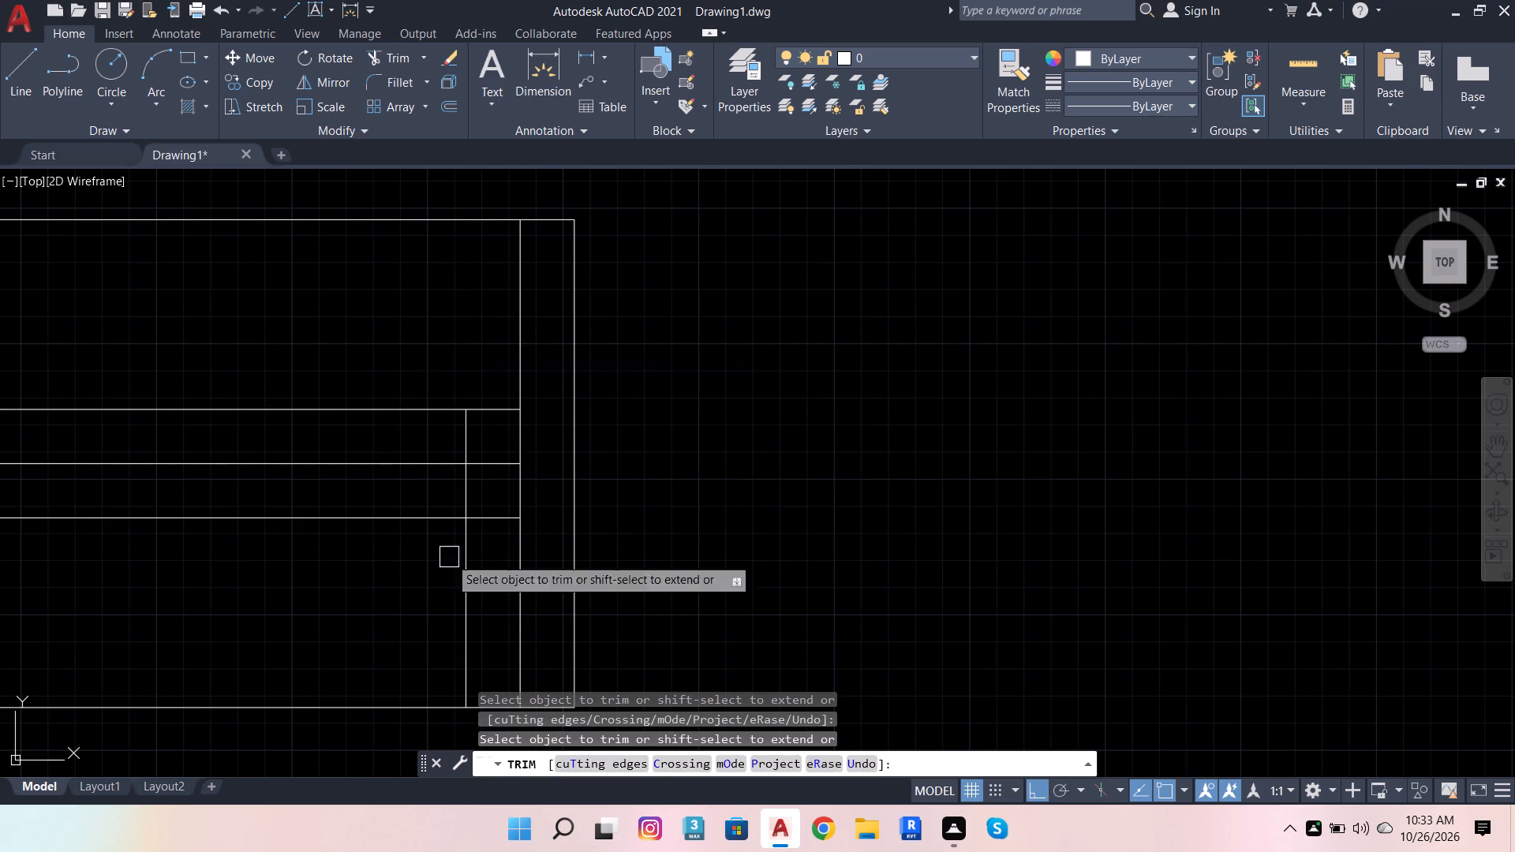
pyautogui.click(471, 605)
pyautogui.click(494, 463)
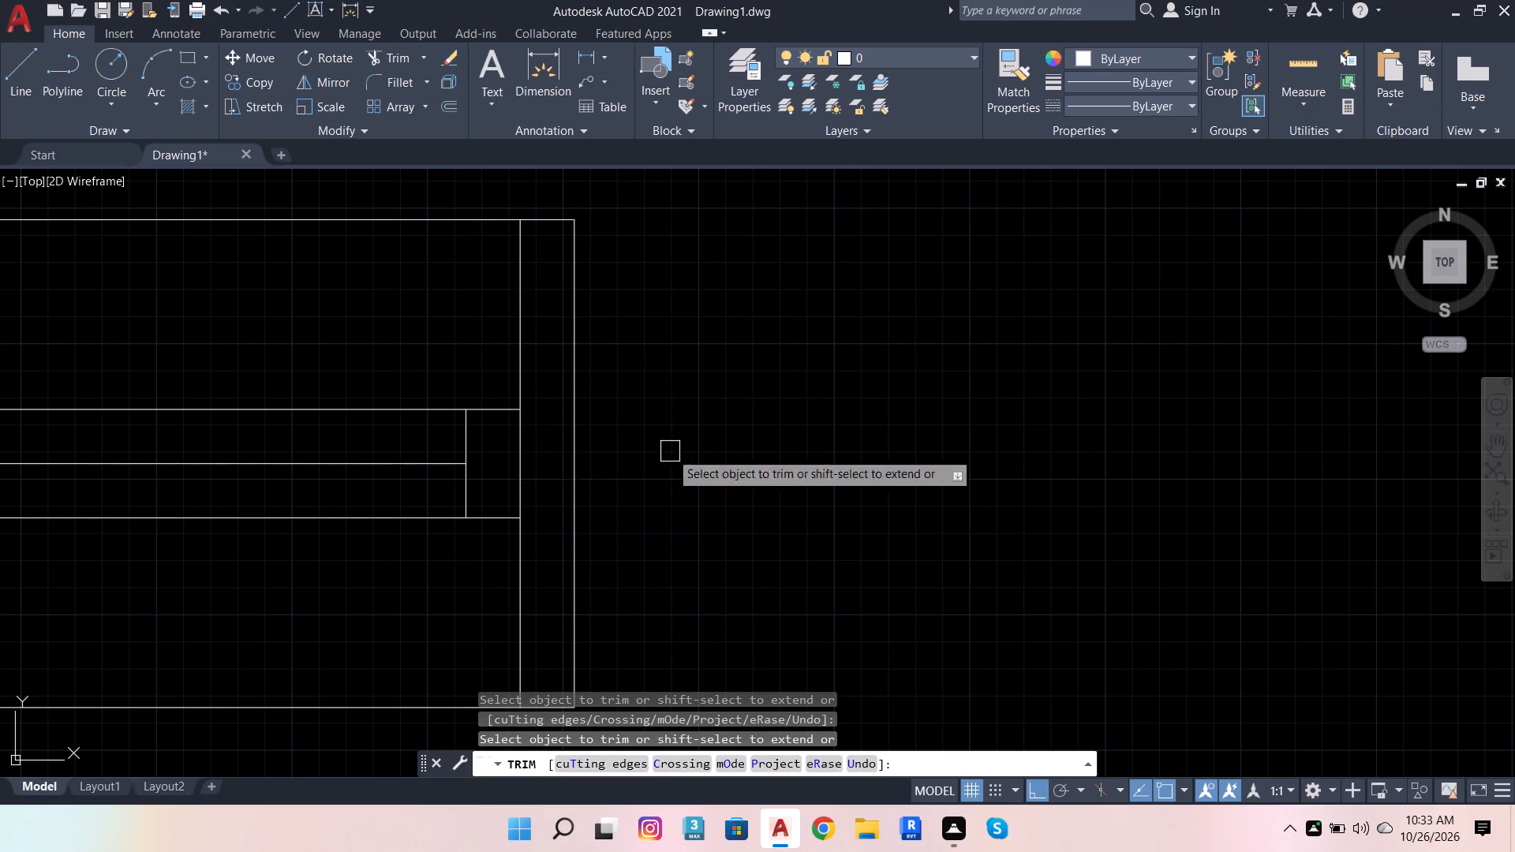
pyautogui.scroll(-5, 881, 458)
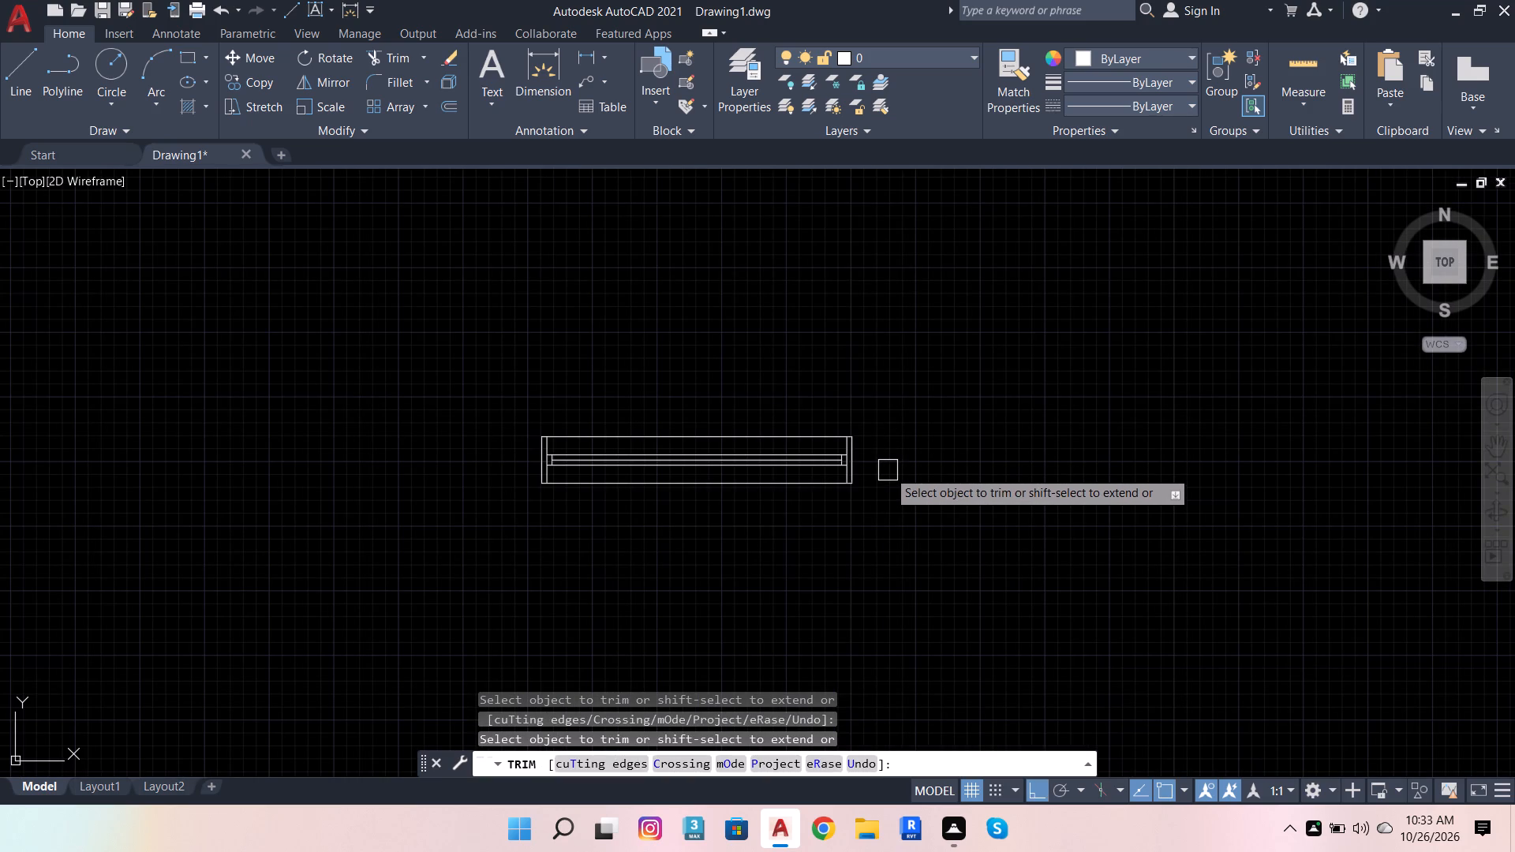
pyautogui.press('Escape')
# Create a block named DOOR from all the lines of the window symbol.
pyautogui.click(395, 373)
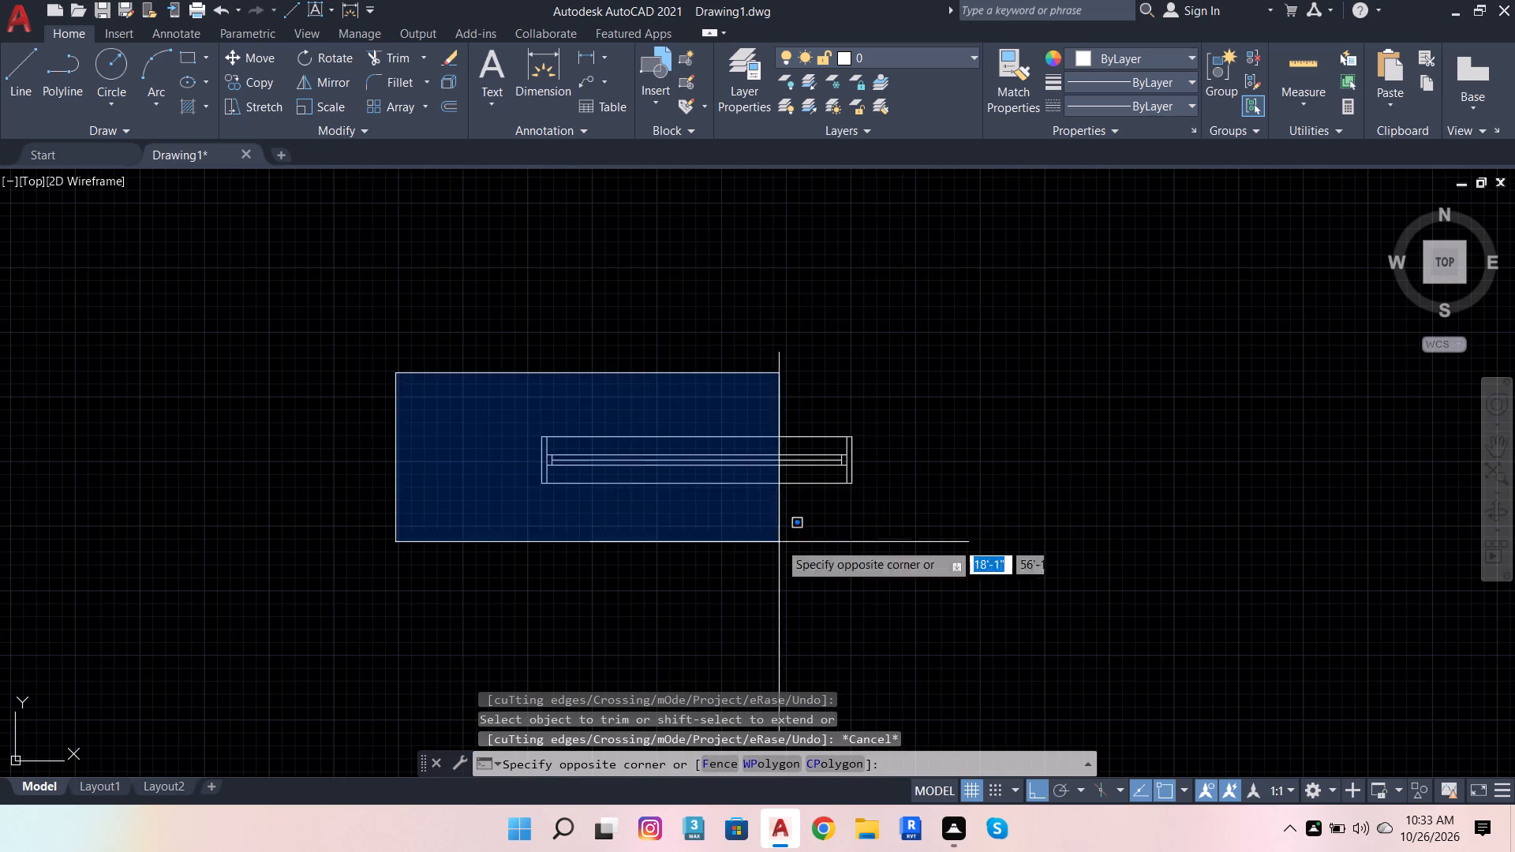
pyautogui.click(991, 566)
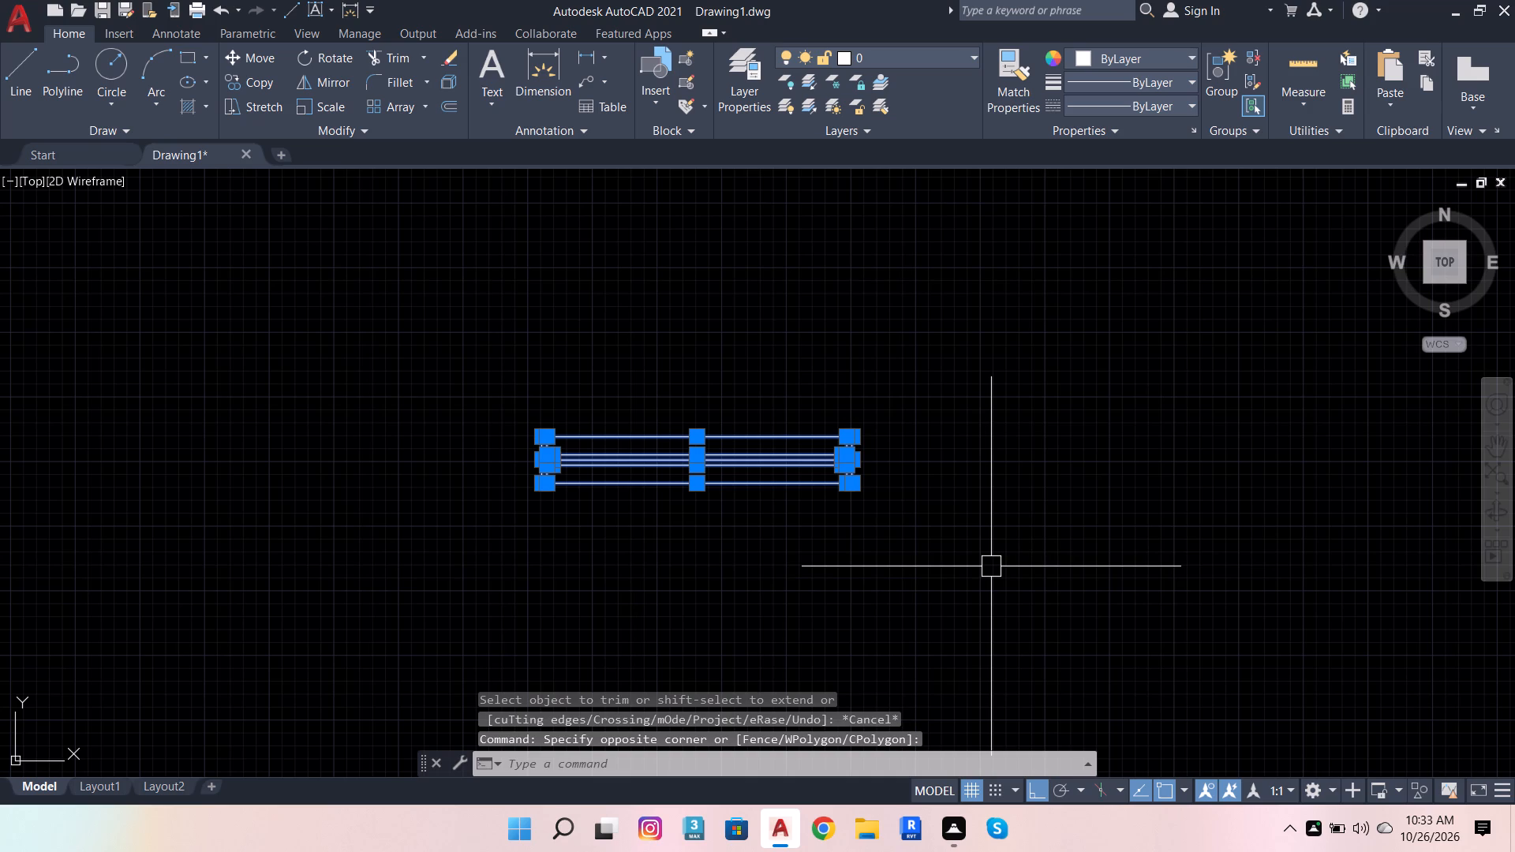
pyautogui.press('b')
pyautogui.click(1061, 606)
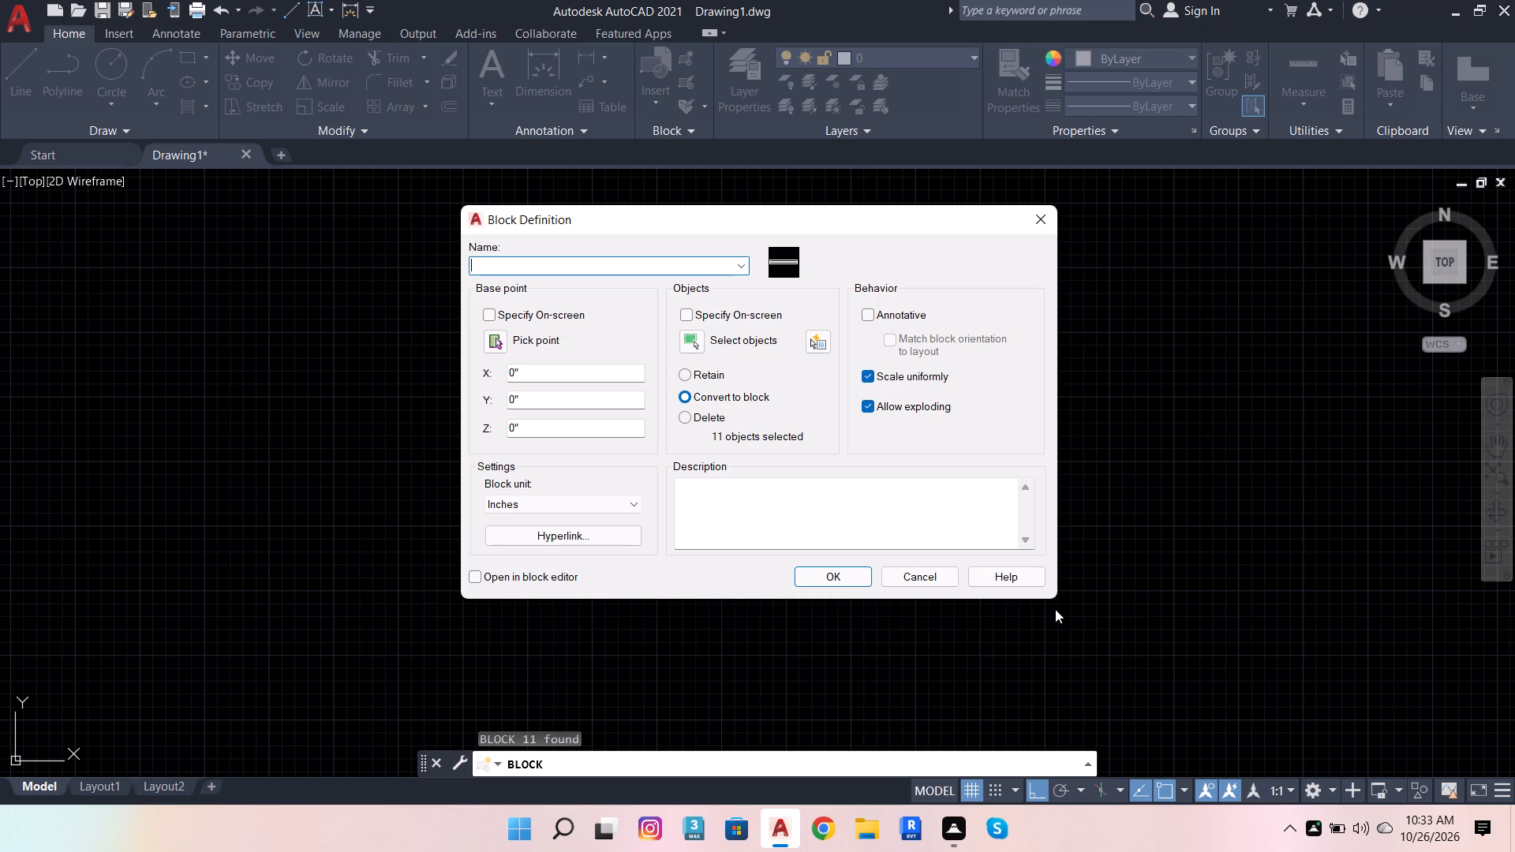
pyautogui.click(537, 265)
pyautogui.write('DOO')
pyautogui.press('r')
pyautogui.press('Return')
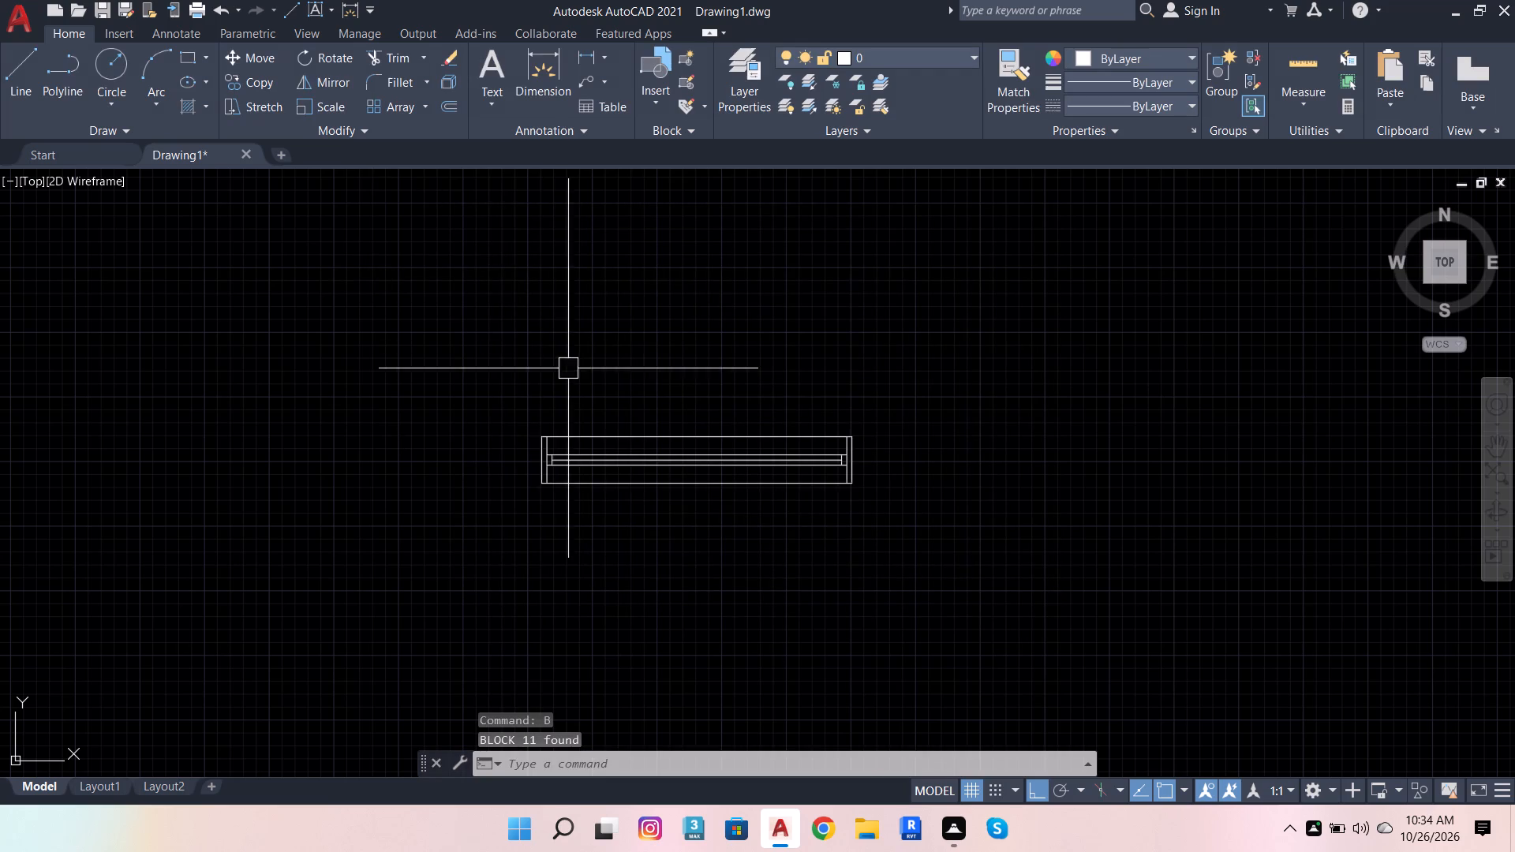
pyautogui.click(503, 382)
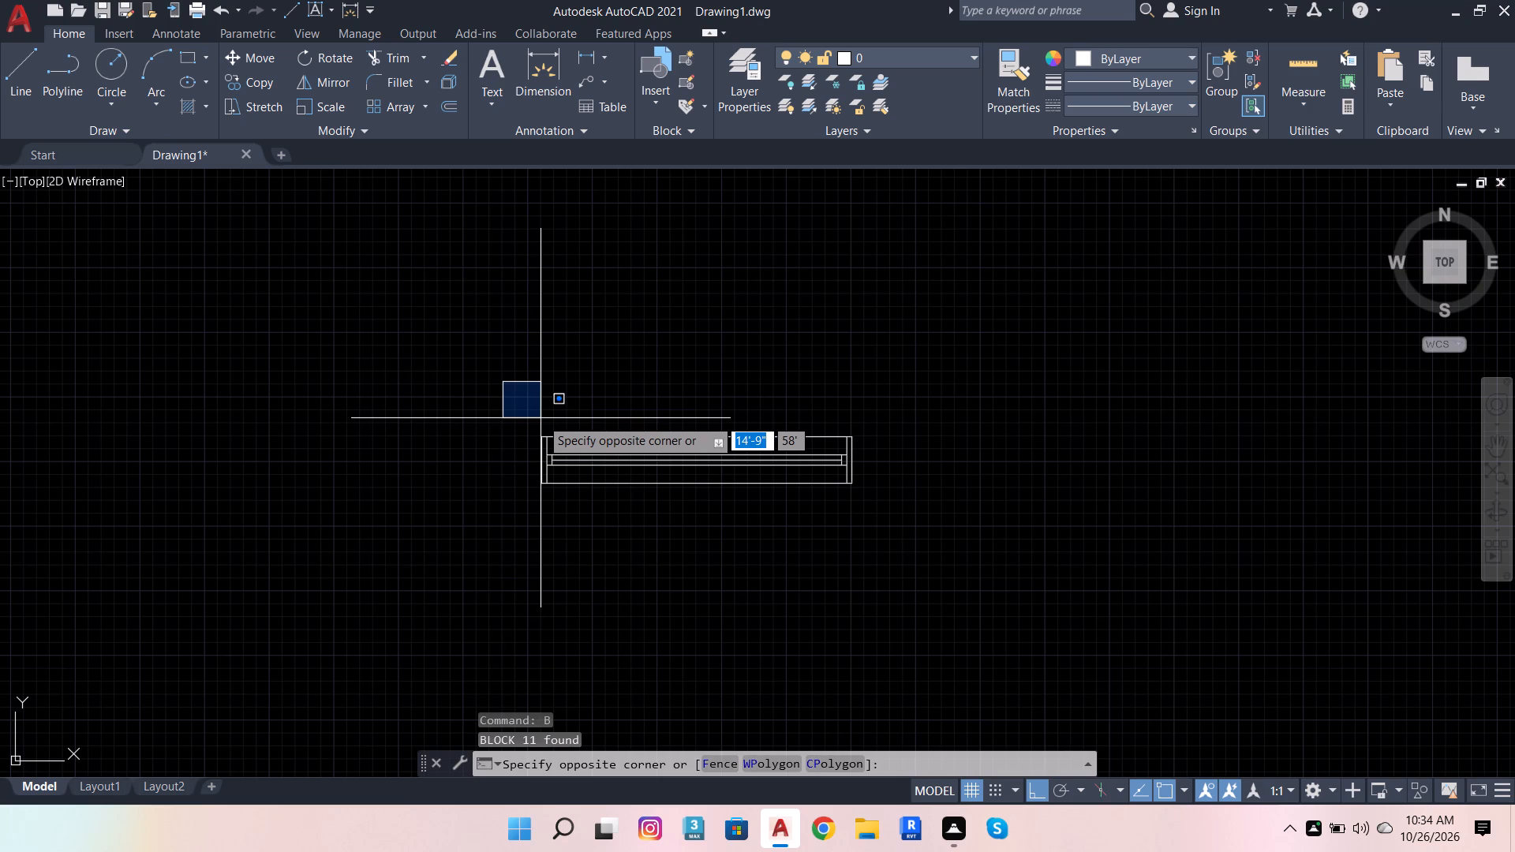
pyautogui.press('Escape')
# Erase the two leftover horizontal line segments below the double door at the bottom of the plan.
pyautogui.scroll(-3, 553, 719)
pyautogui.scroll(-4, 872, 679)
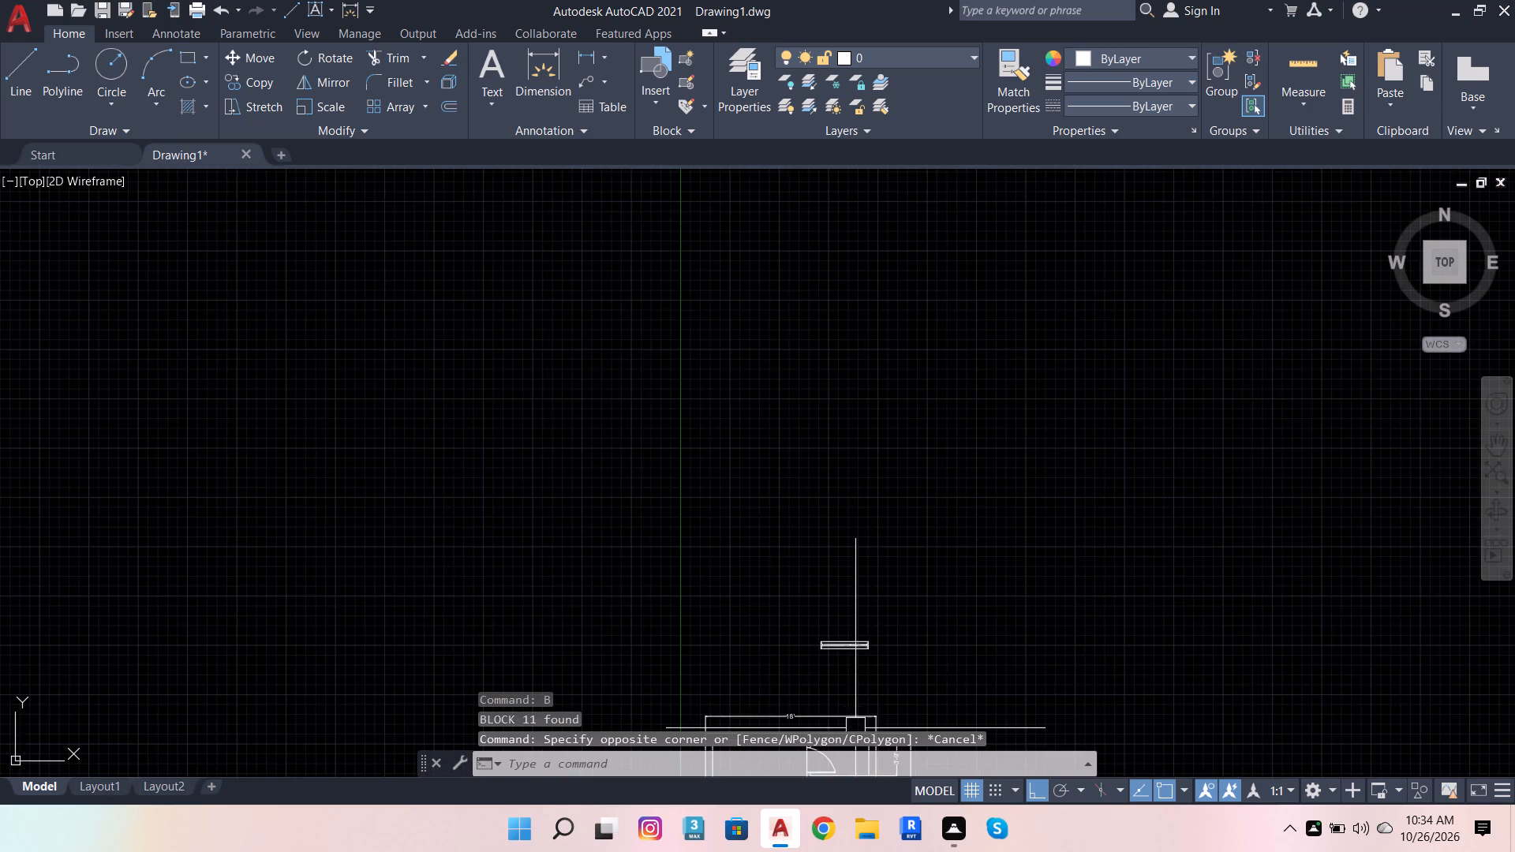
pyautogui.scroll(-3, 855, 728)
pyautogui.scroll(-5, 934, 545)
pyautogui.scroll(4, 944, 540)
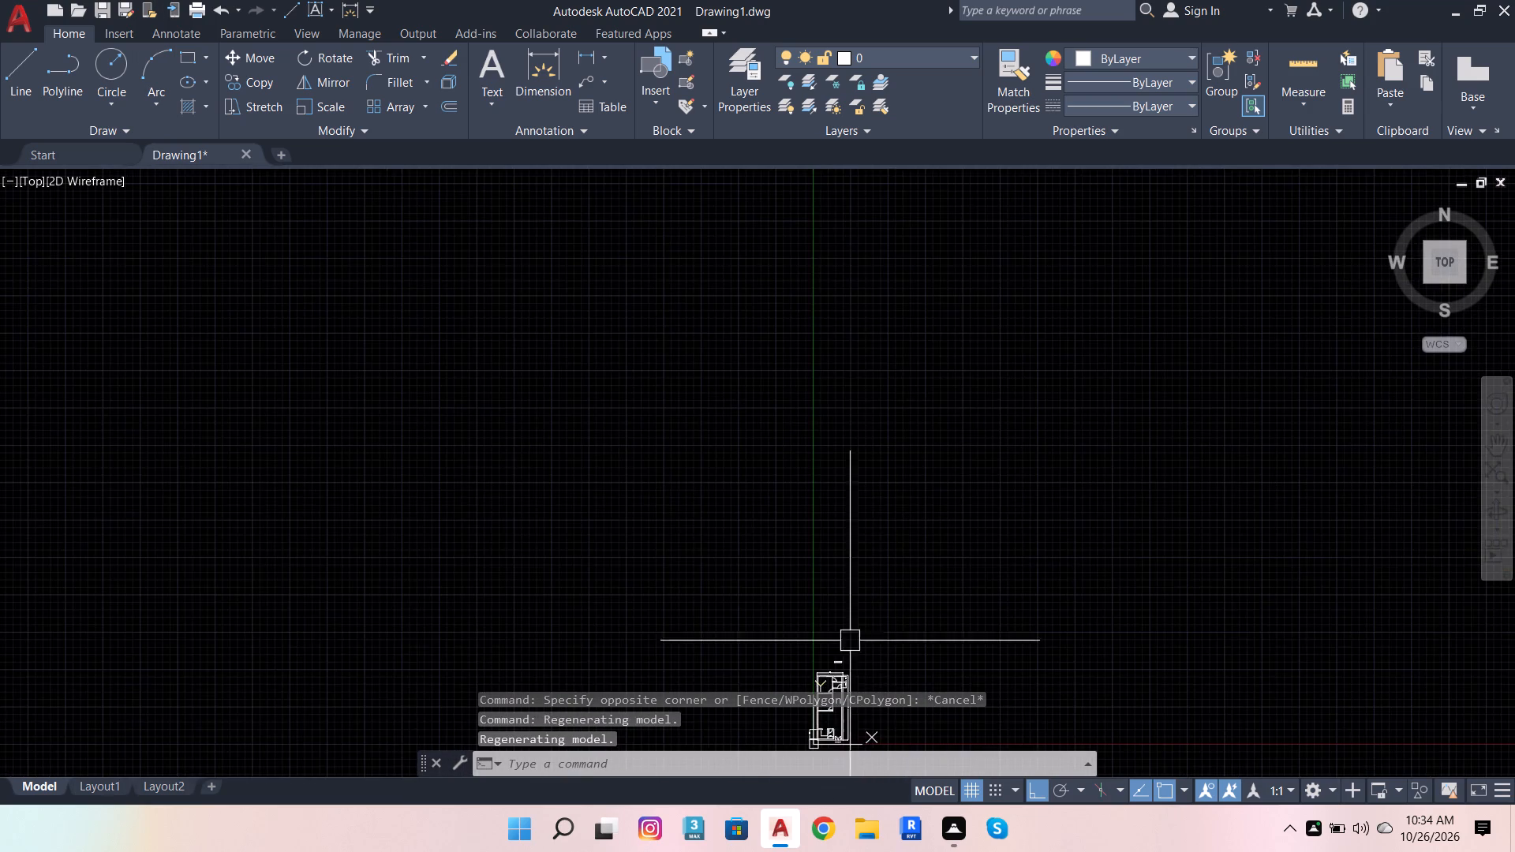
pyautogui.scroll(-3, 866, 562)
pyautogui.scroll(3, 866, 619)
pyautogui.scroll(4, 792, 518)
pyautogui.scroll(-3, 950, 591)
pyautogui.scroll(1, 1035, 680)
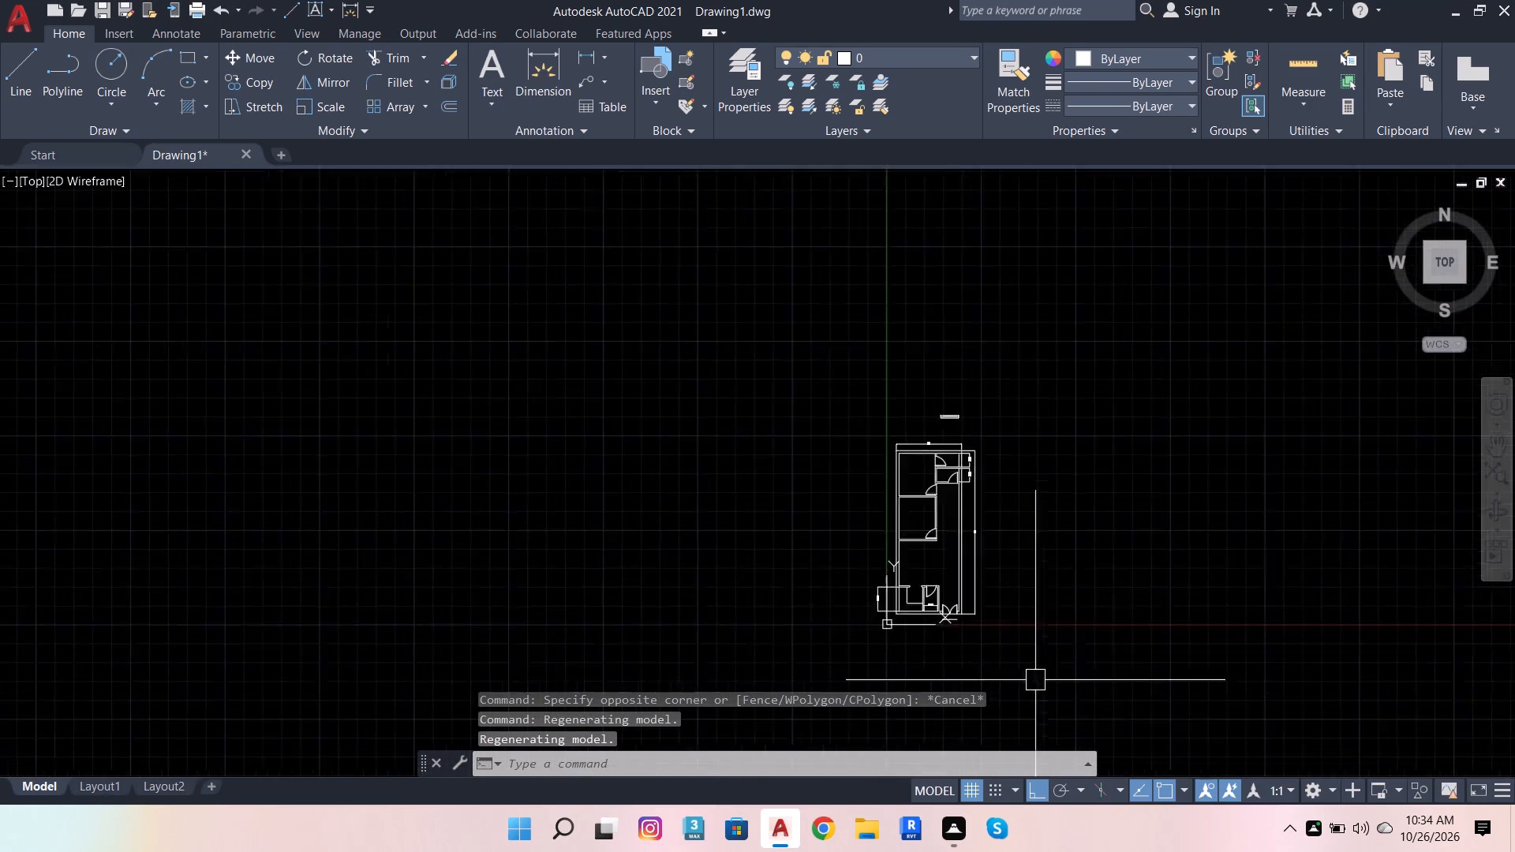
pyautogui.scroll(3, 1035, 680)
pyautogui.scroll(2, 635, 445)
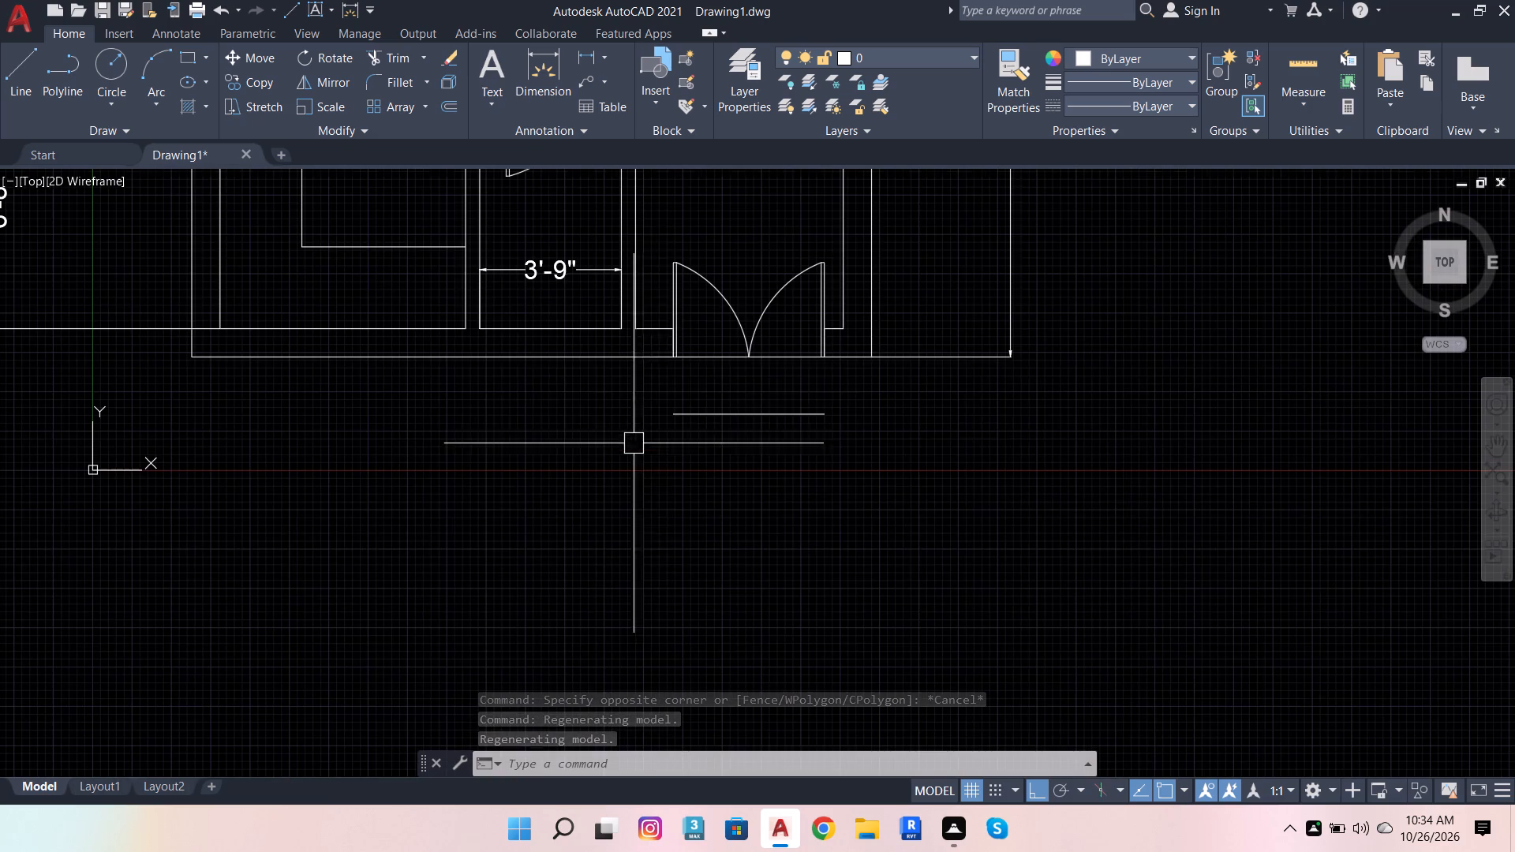
pyautogui.click(656, 379)
pyautogui.click(822, 495)
pyautogui.click(922, 465)
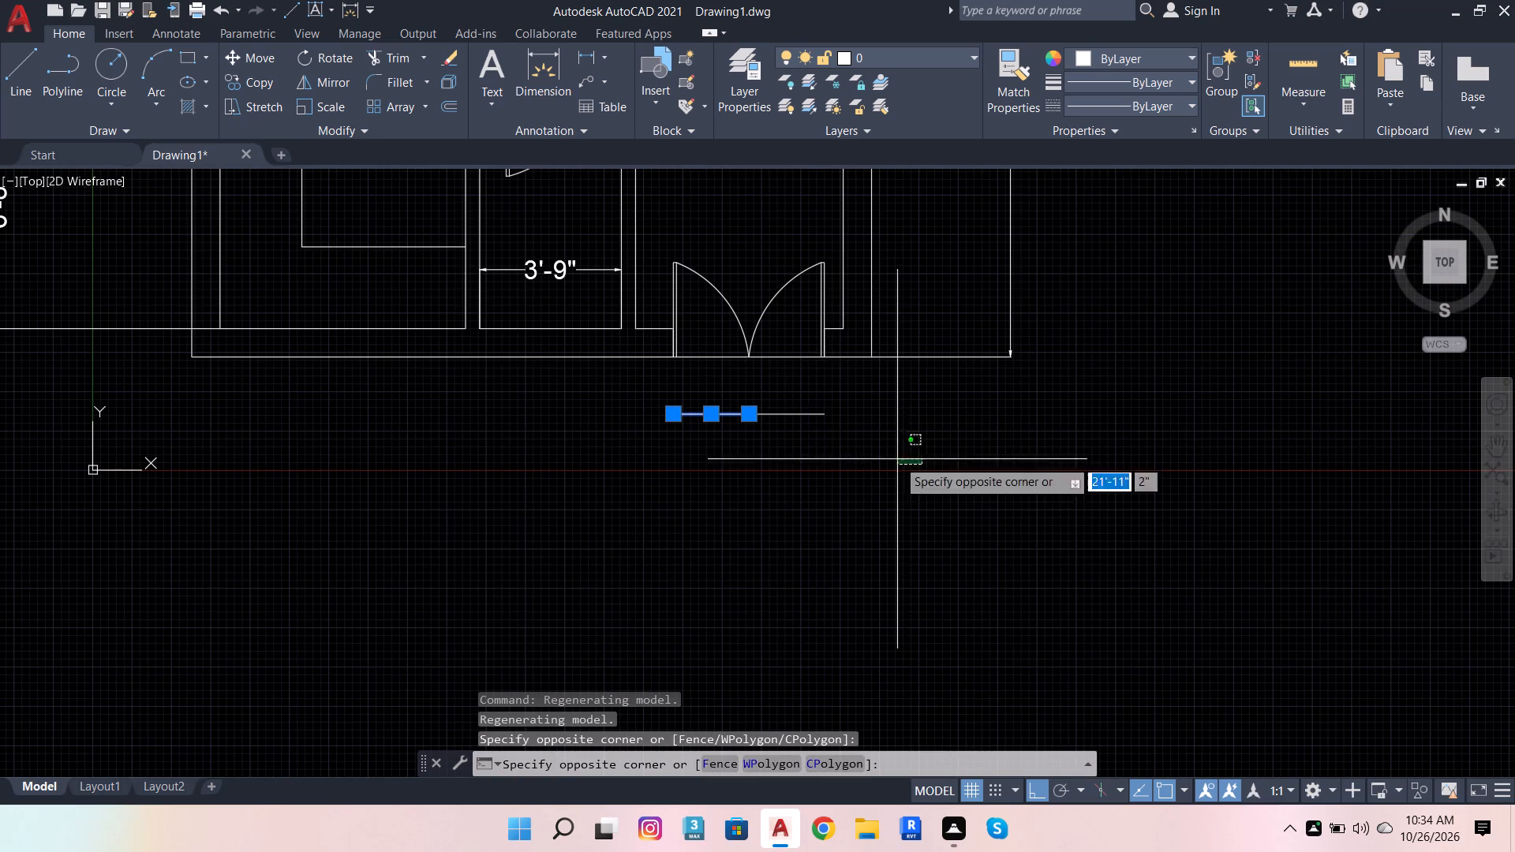
pyautogui.click(655, 403)
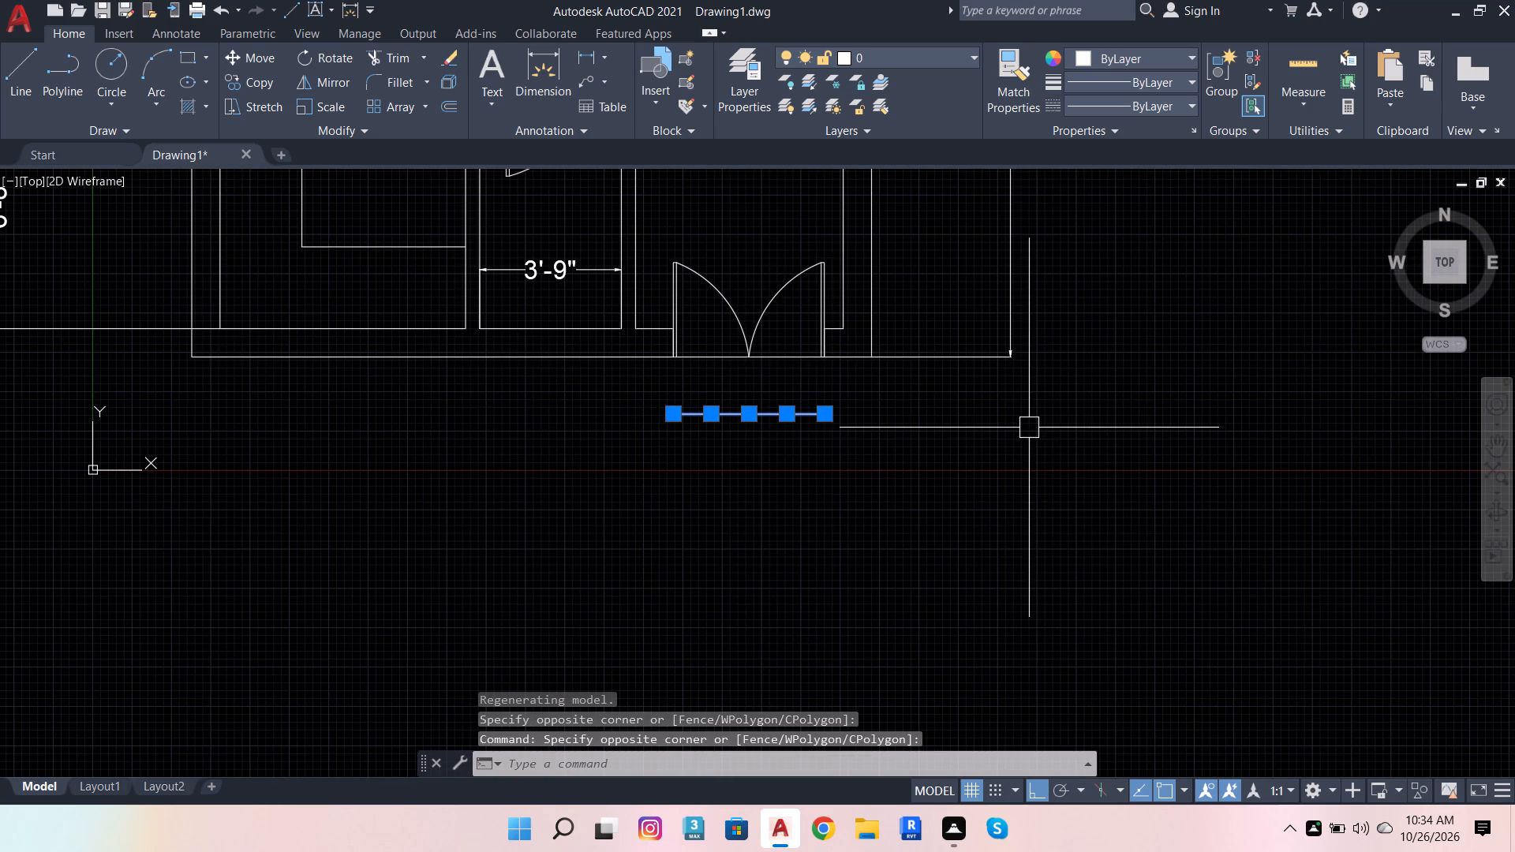
pyautogui.hotkey('shift', 'Delete')
# Draw a short vertical line across the bottom outer wall near the plan's lower-left corner, starting at about 4'-6", 4'-6".
pyautogui.scroll(-2, 1188, 392)
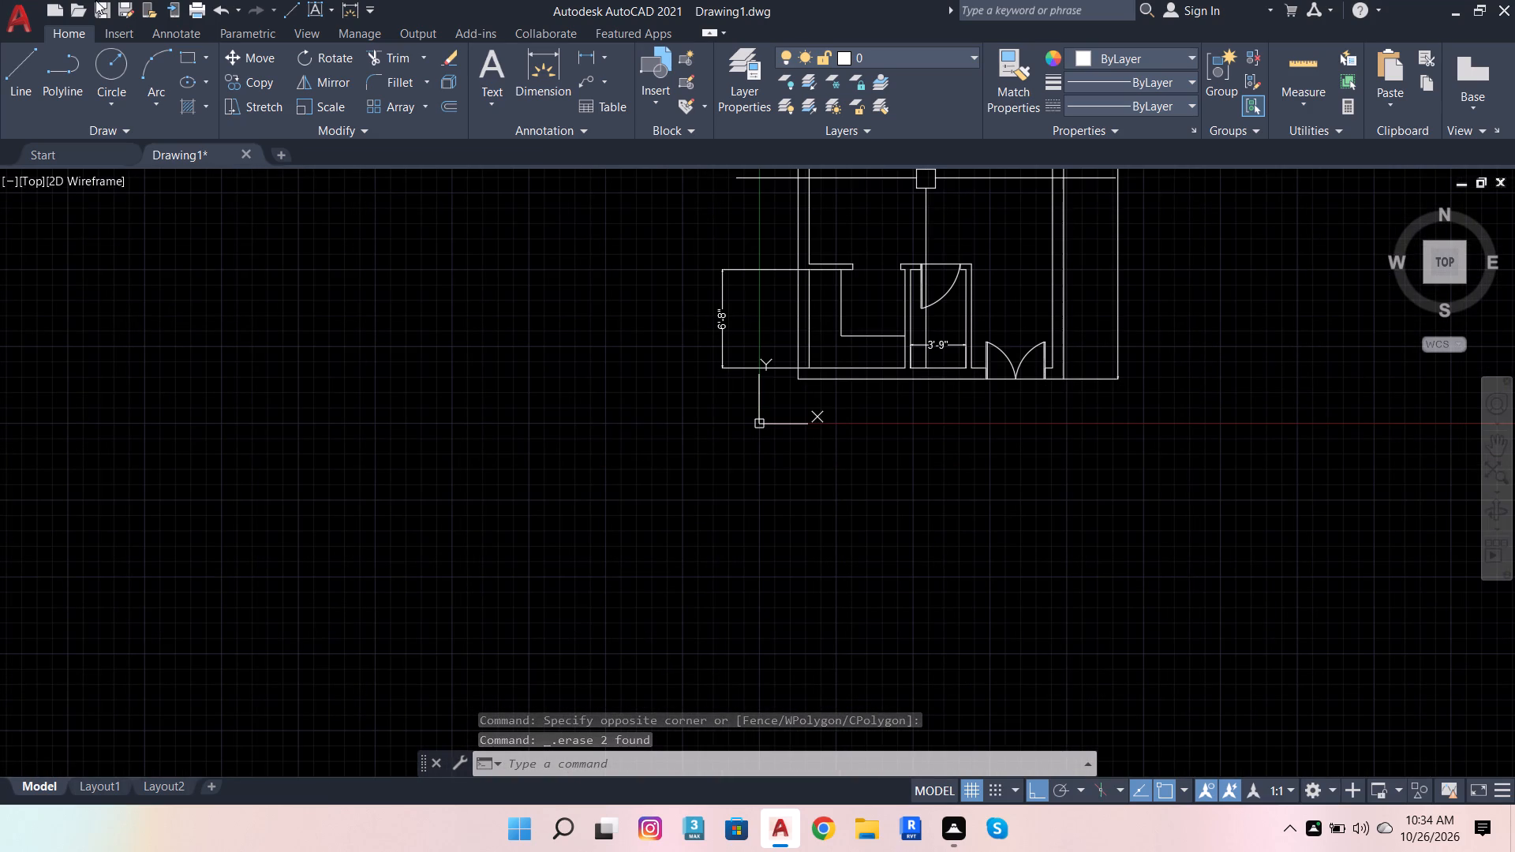
pyautogui.click(9, 92)
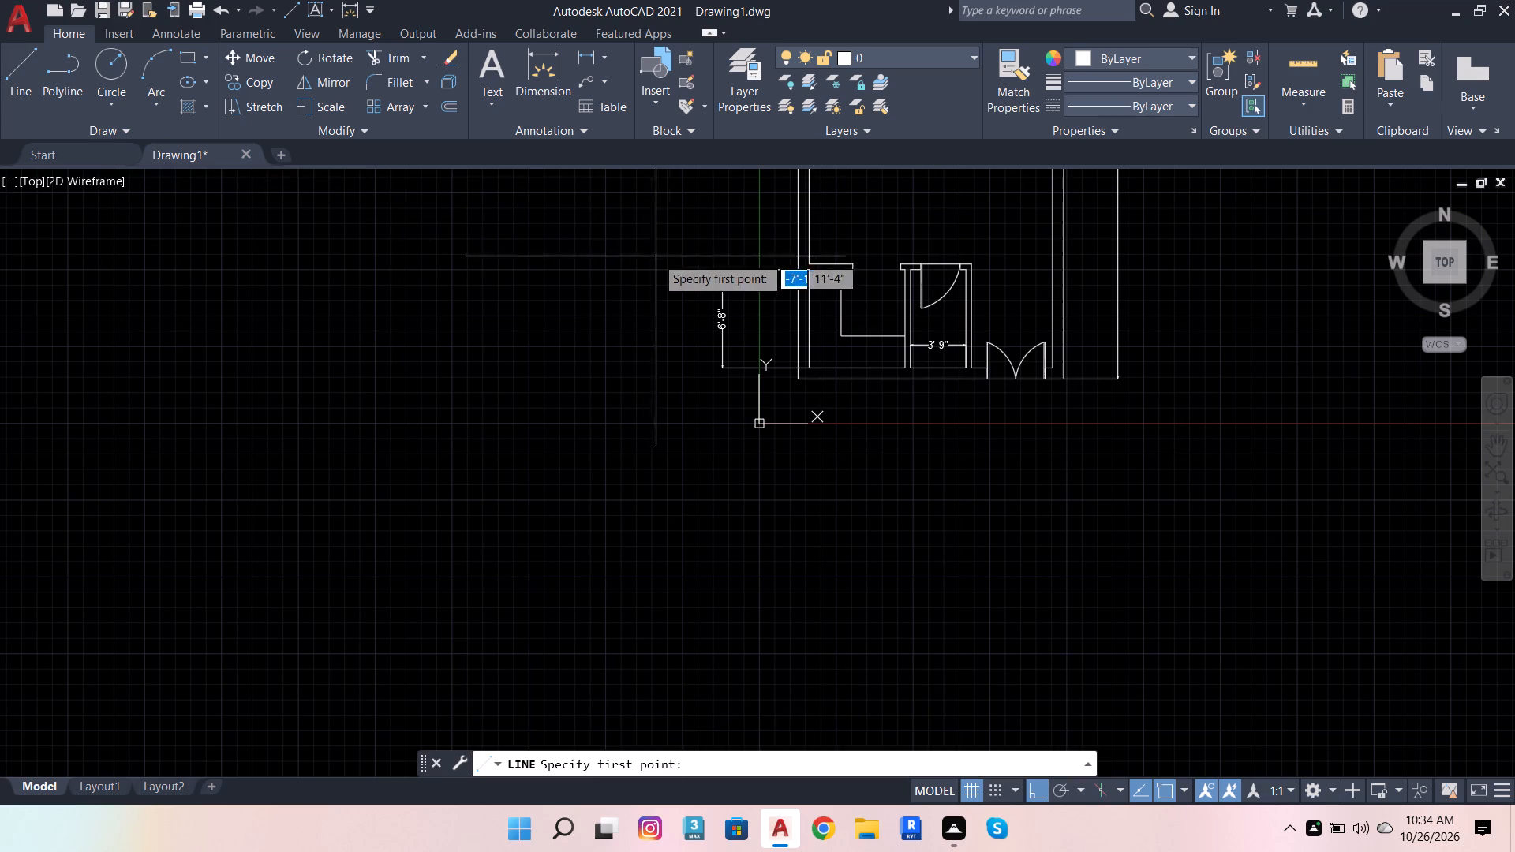
pyautogui.scroll(3, 720, 299)
pyautogui.scroll(-2, 991, 491)
pyautogui.scroll(2, 1157, 584)
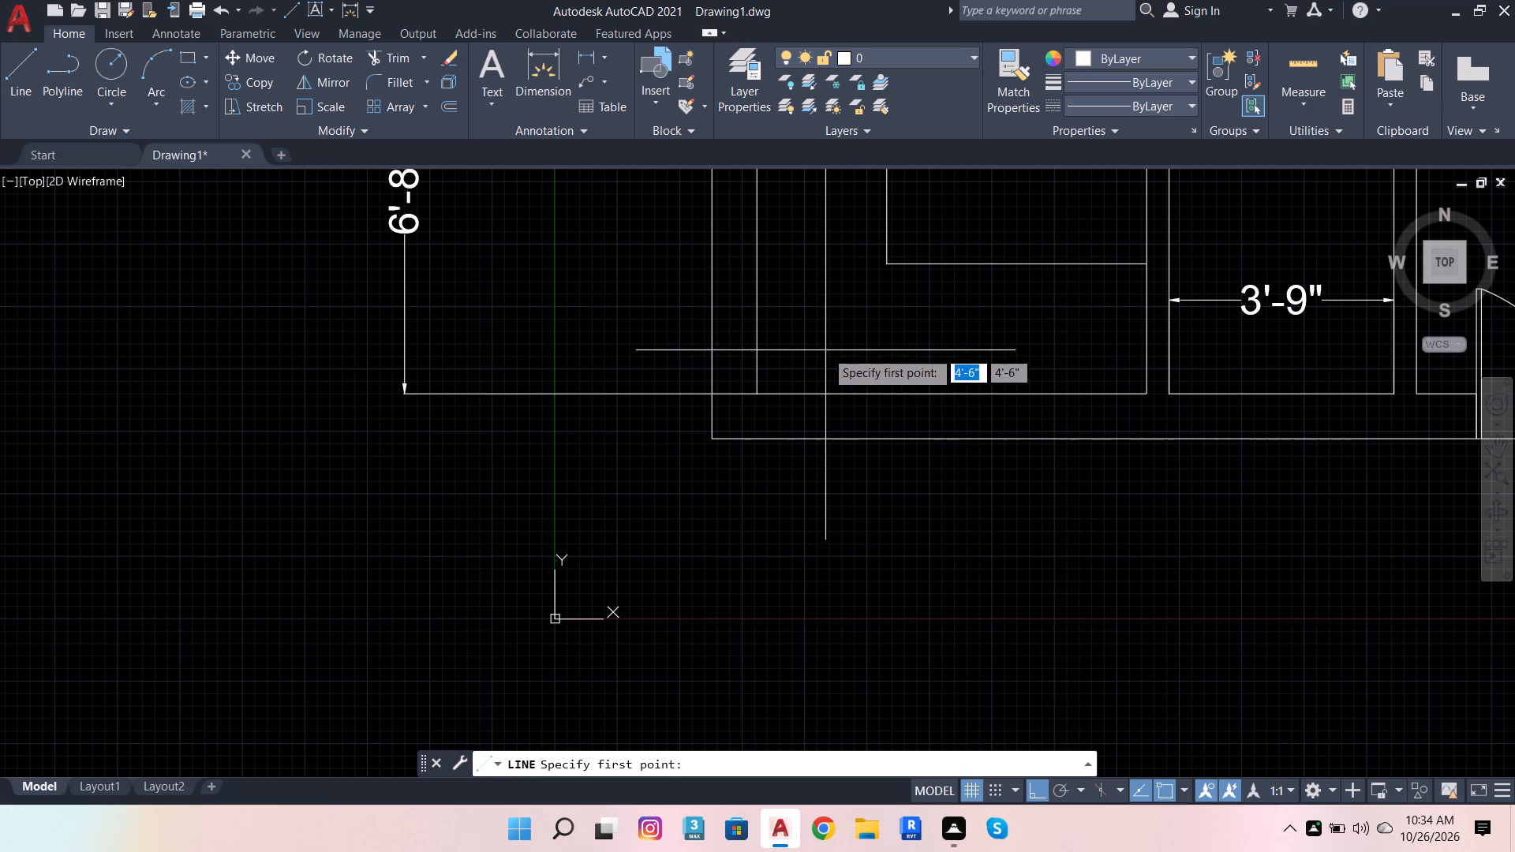
pyautogui.click(825, 350)
pyautogui.click(829, 525)
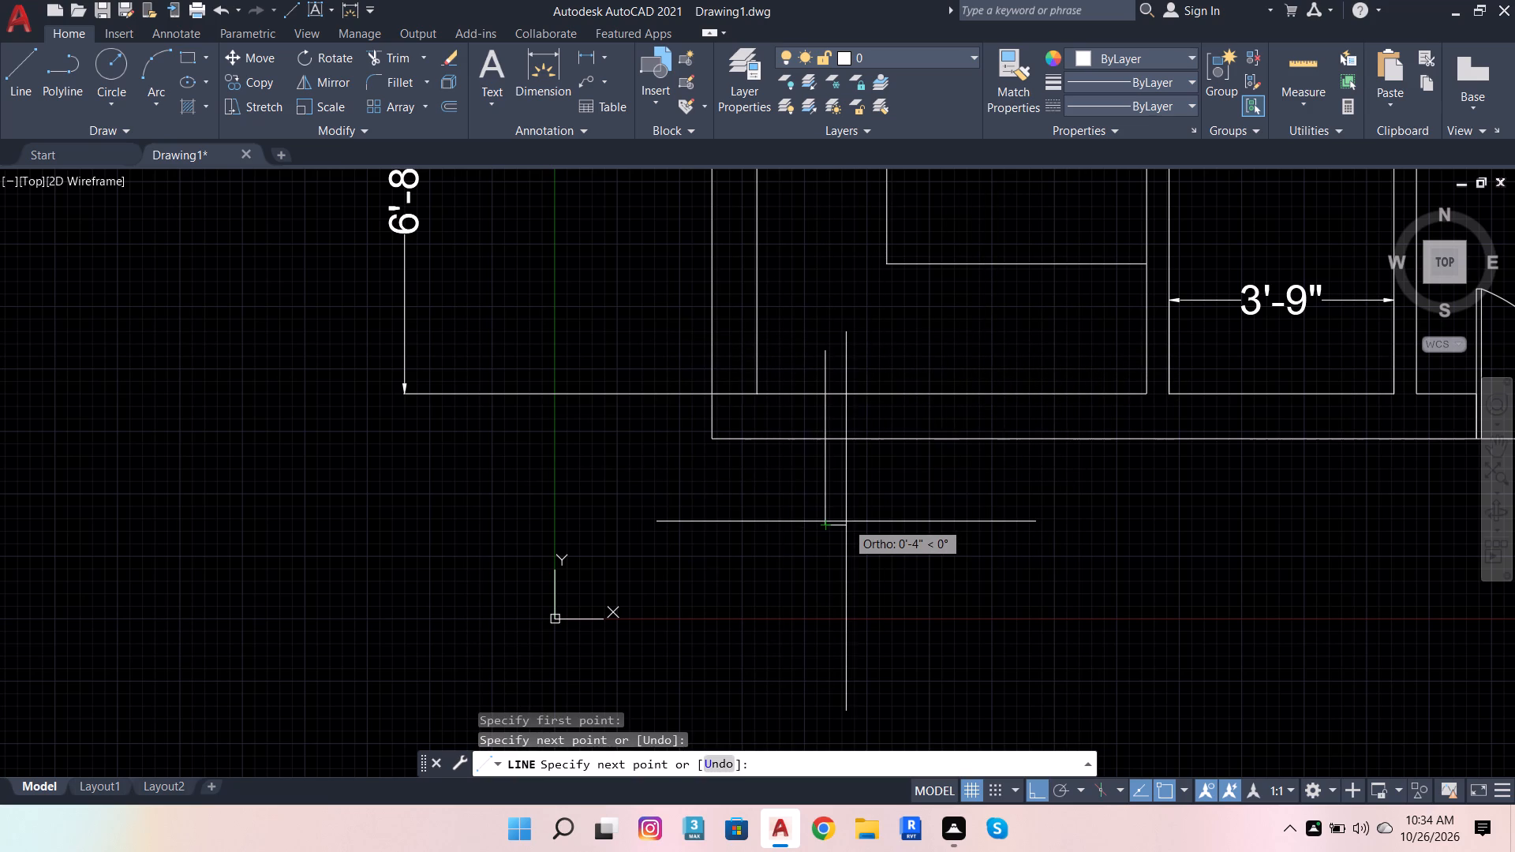
pyautogui.press('space')
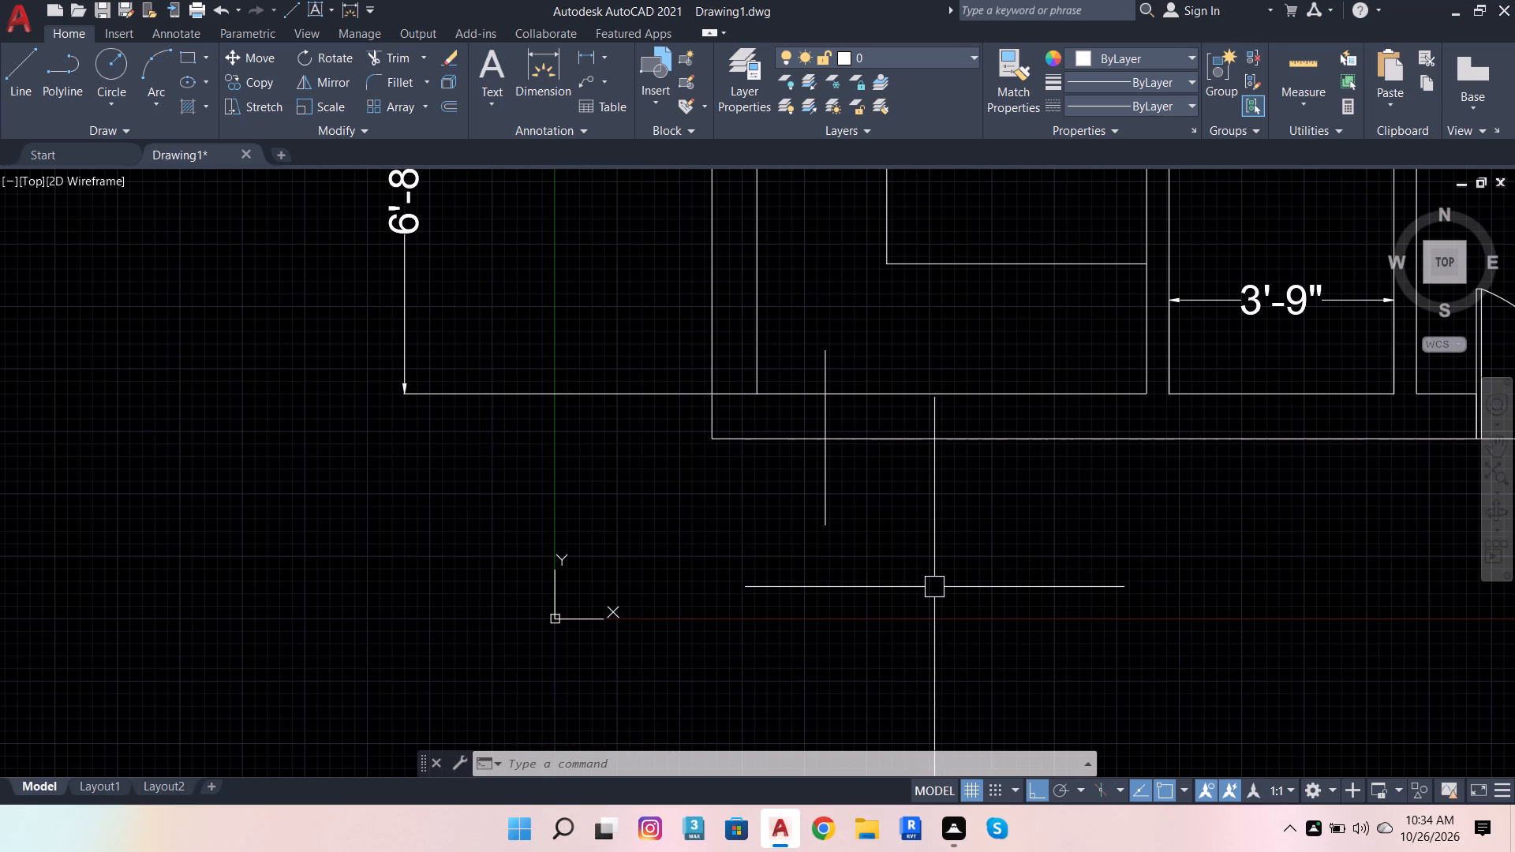
# Draw a short horizontal line across the right outer wall, in the large room above the double door.
pyautogui.scroll(-3, 1077, 792)
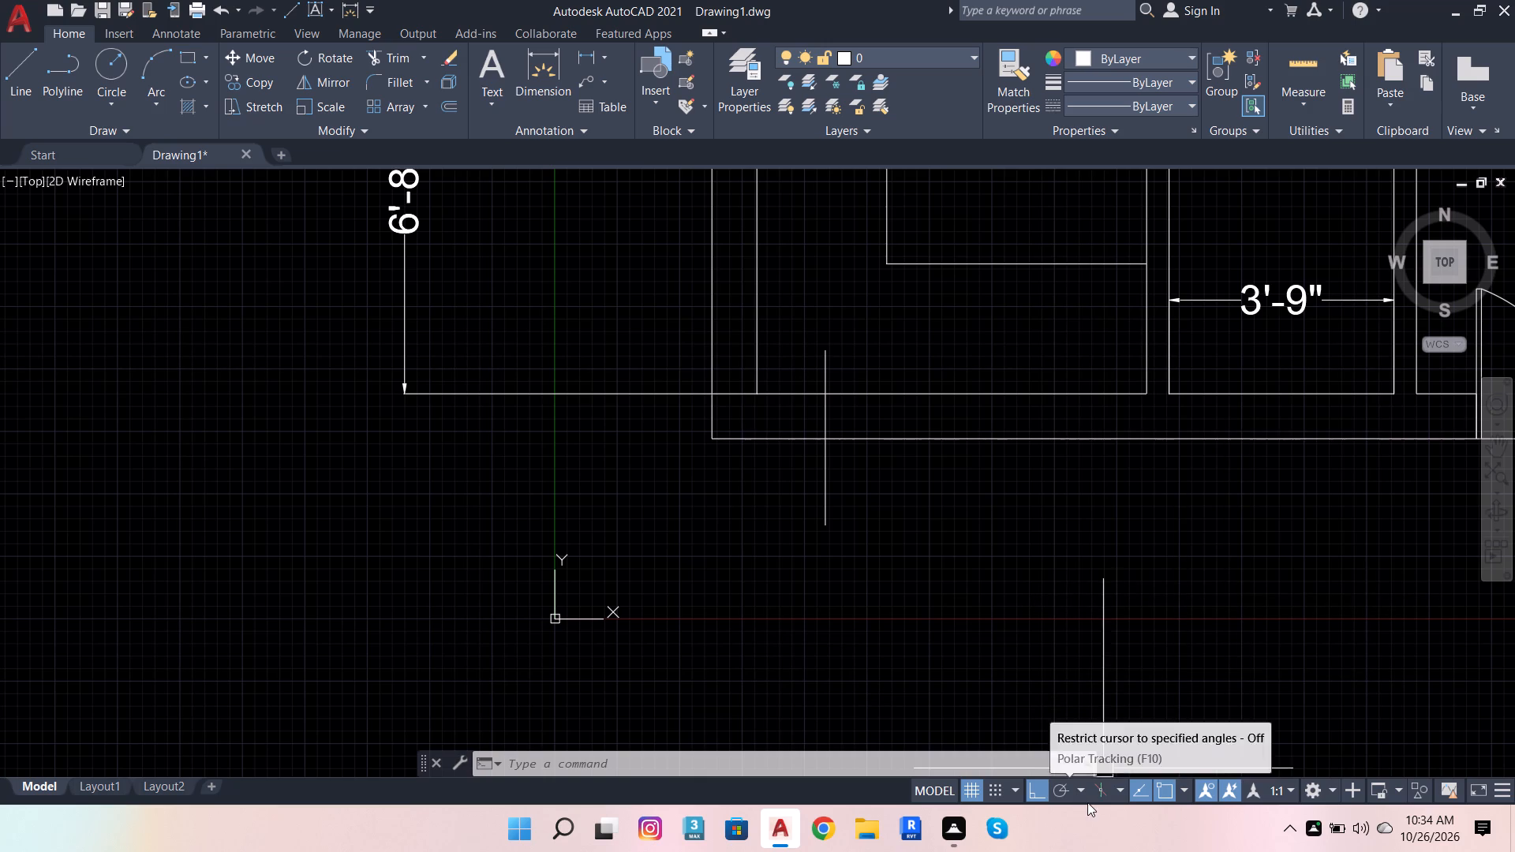
pyautogui.scroll(-4, 649, 570)
pyautogui.scroll(2, 835, 458)
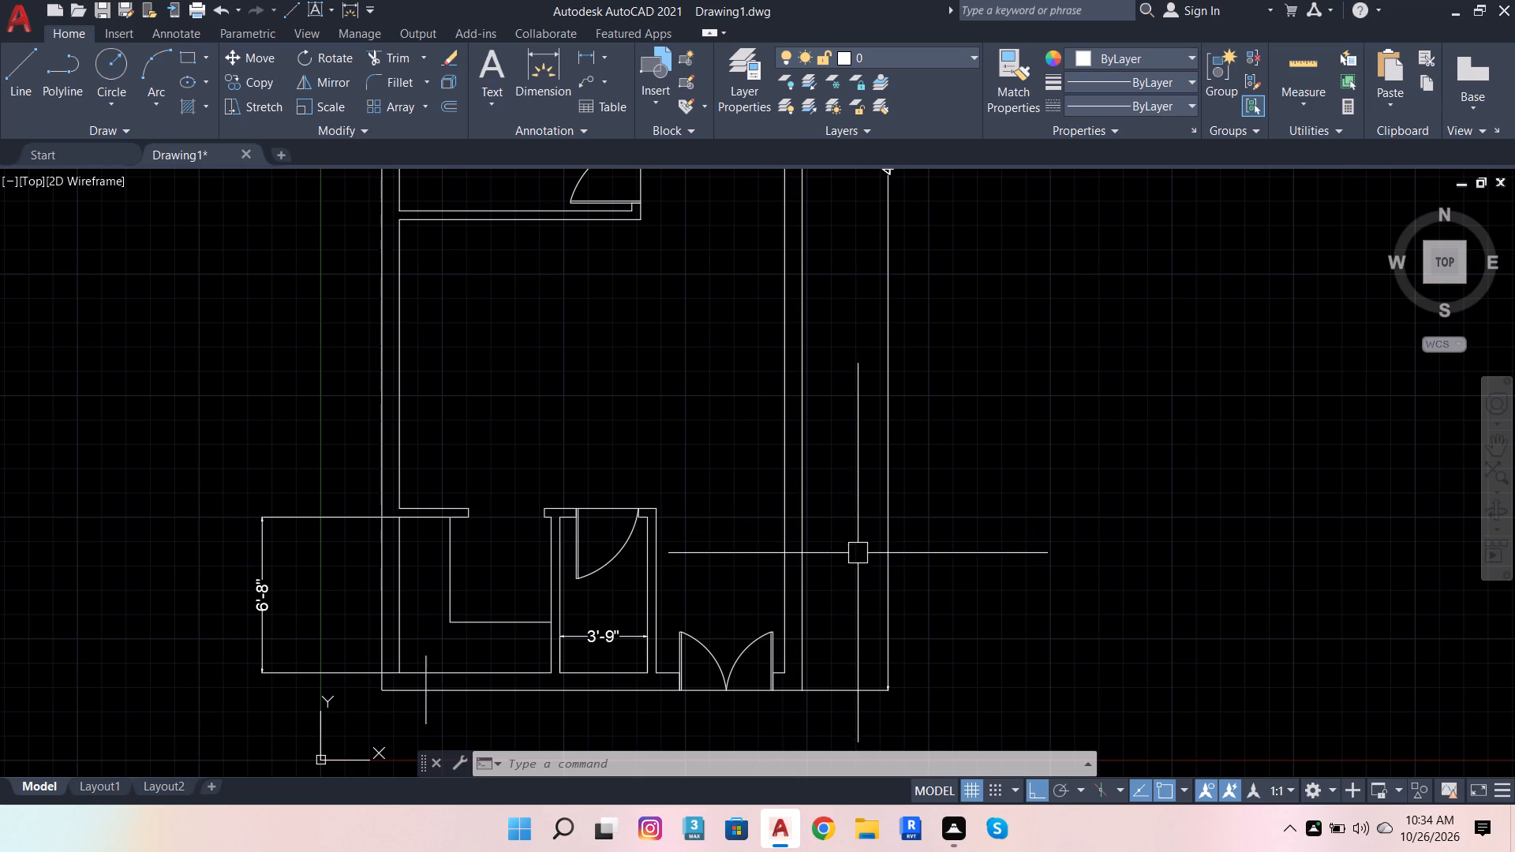
pyautogui.press('space')
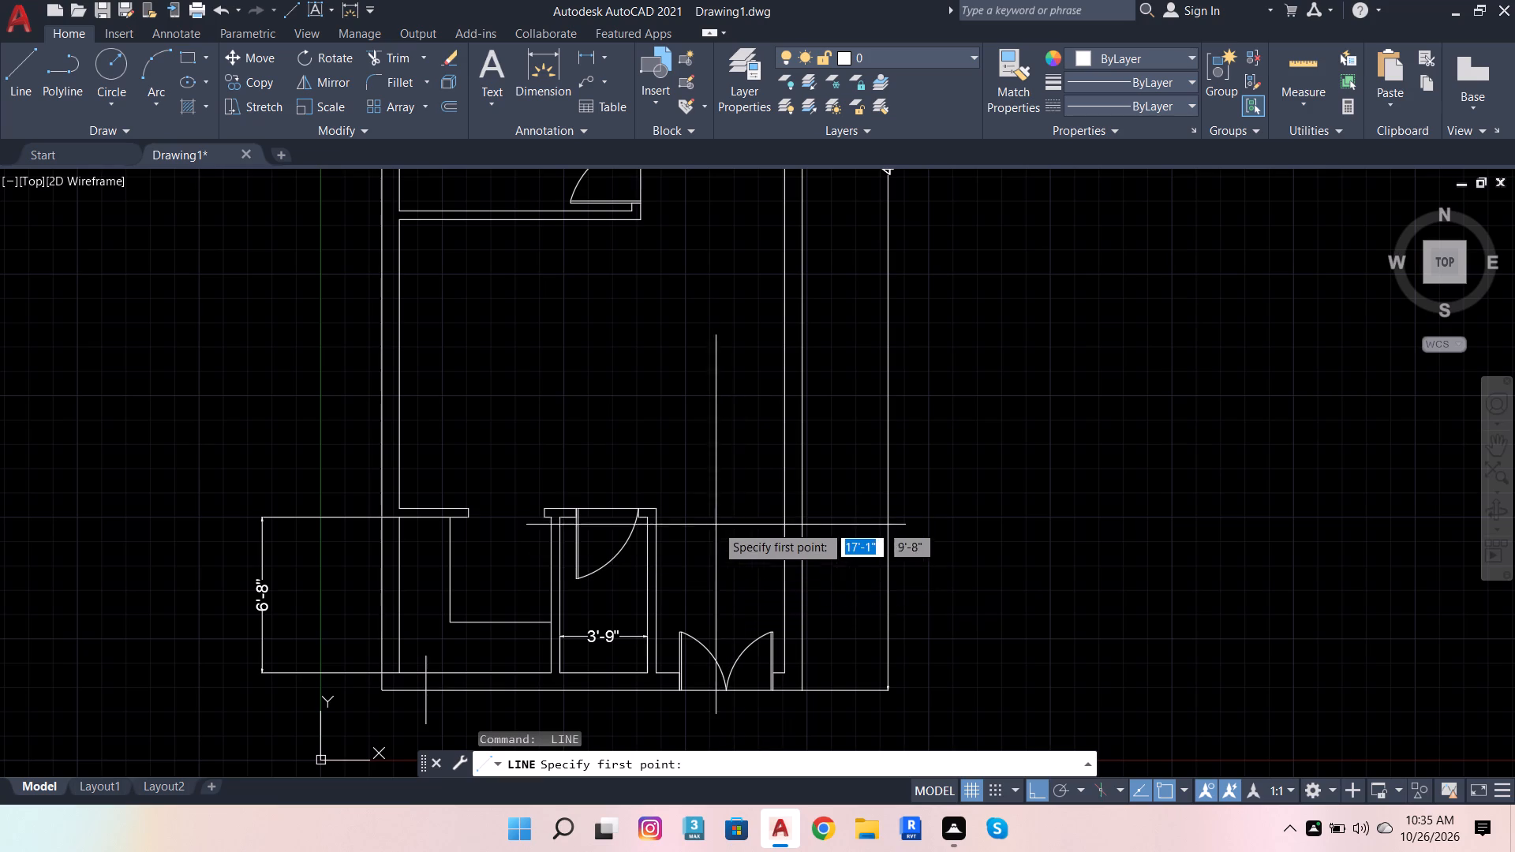
pyautogui.click(760, 456)
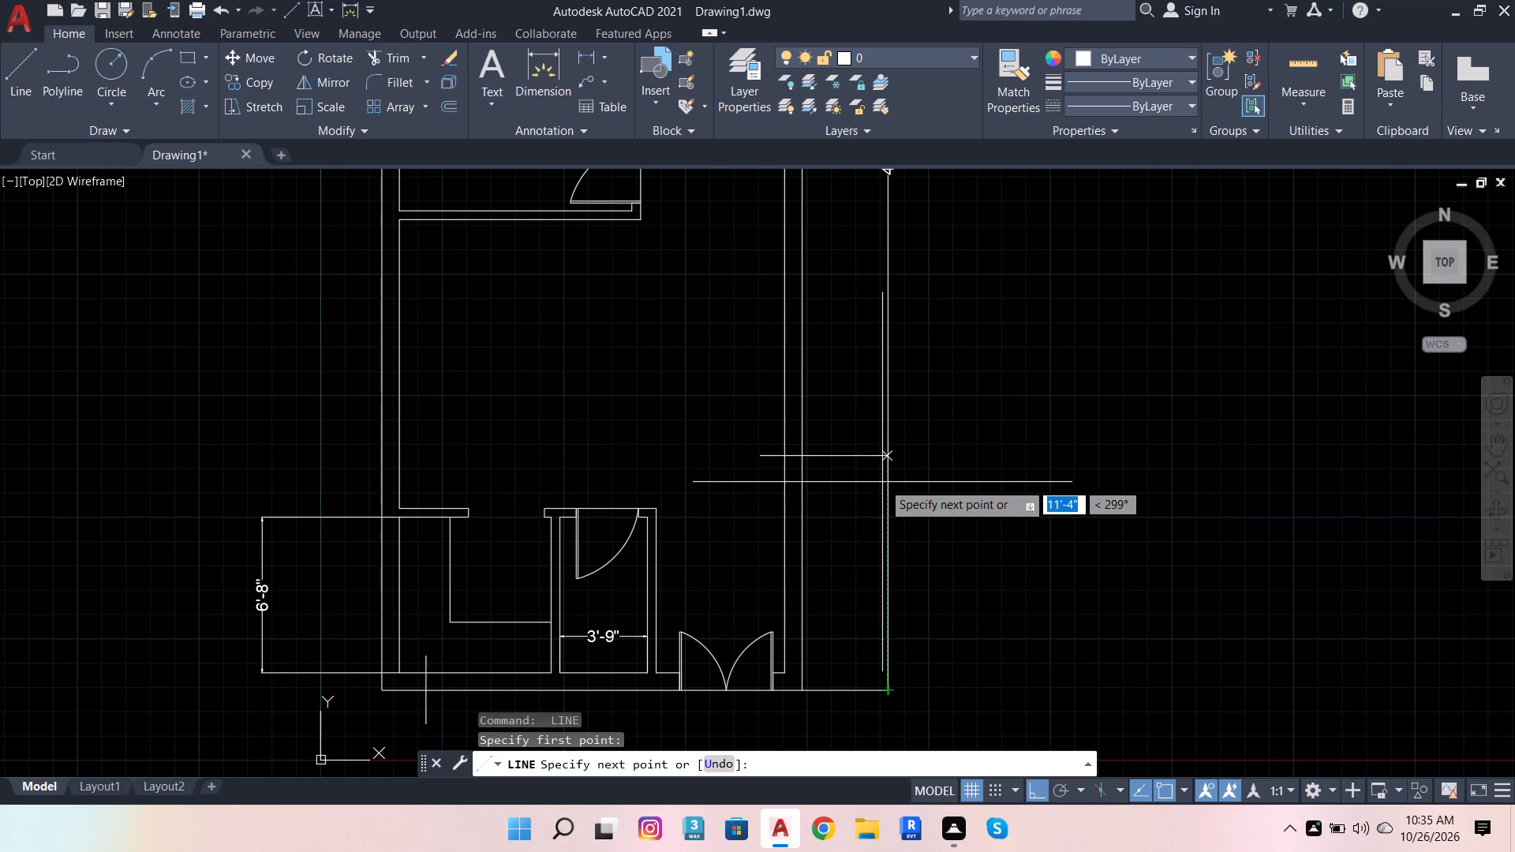
pyautogui.click(847, 462)
pyautogui.press('space')
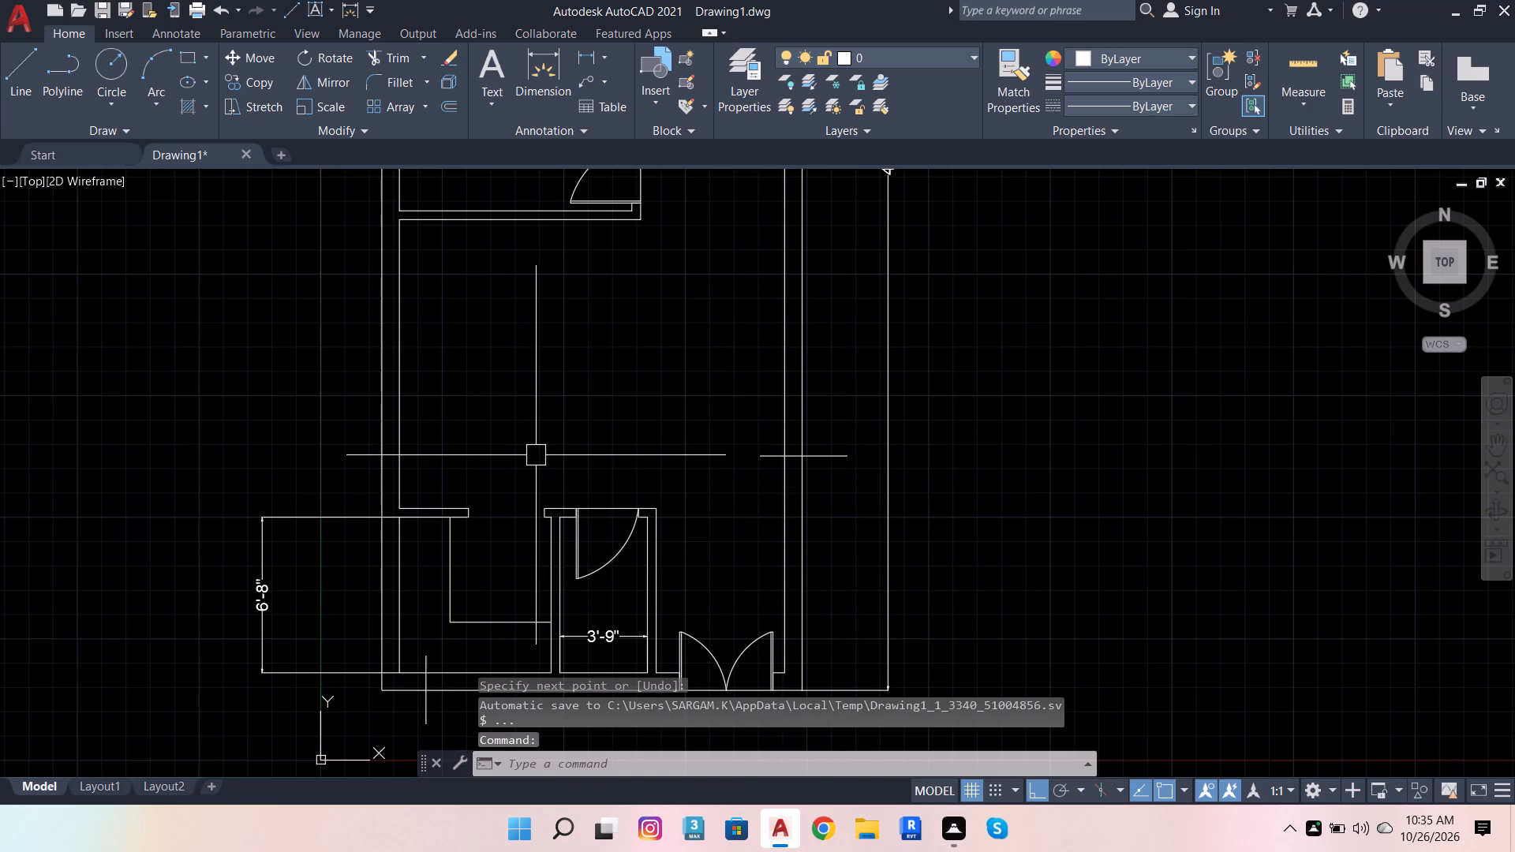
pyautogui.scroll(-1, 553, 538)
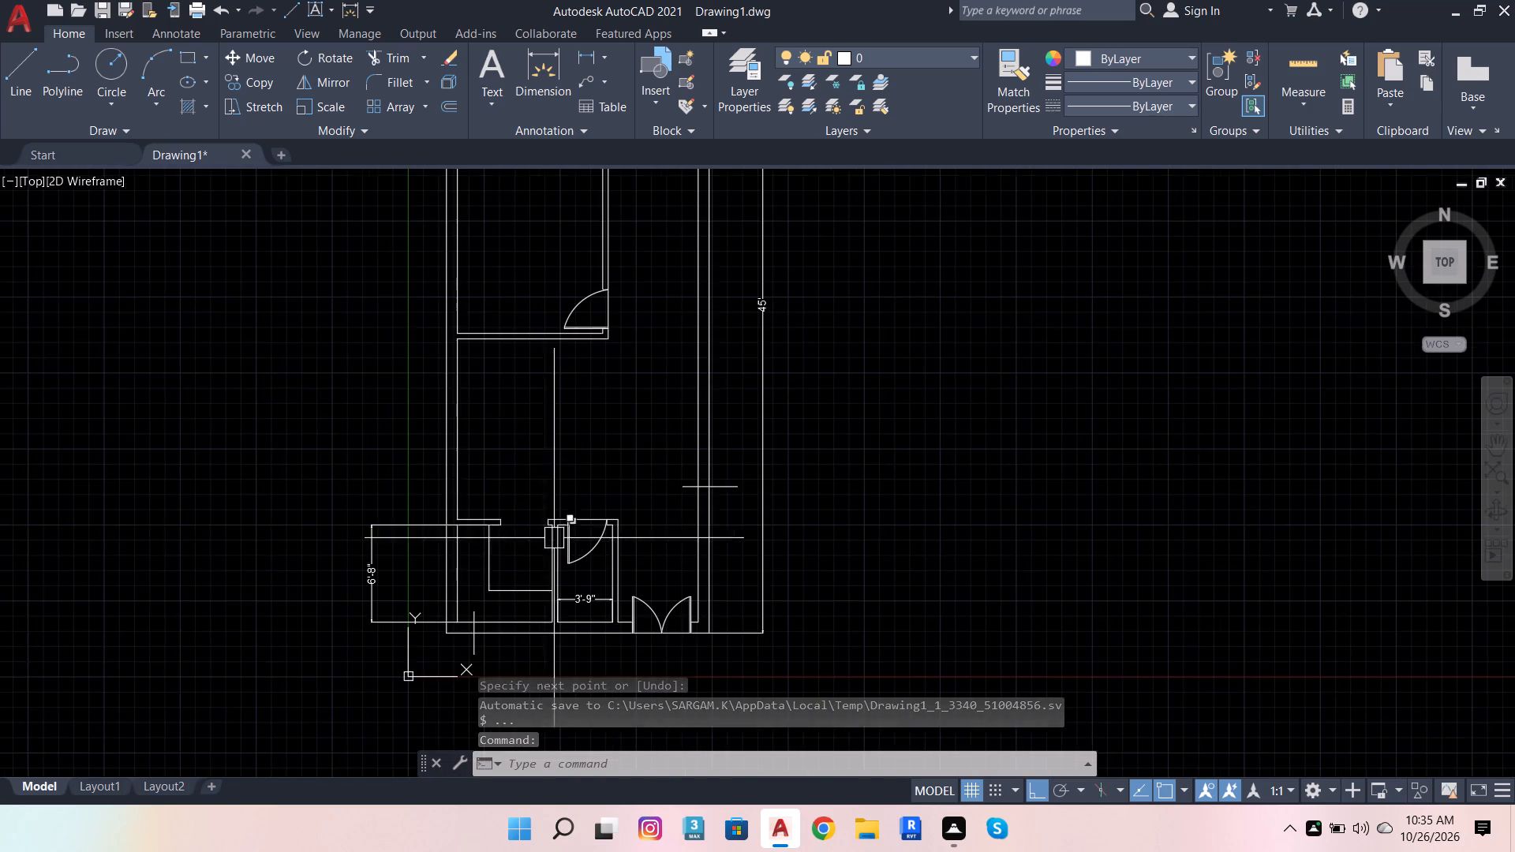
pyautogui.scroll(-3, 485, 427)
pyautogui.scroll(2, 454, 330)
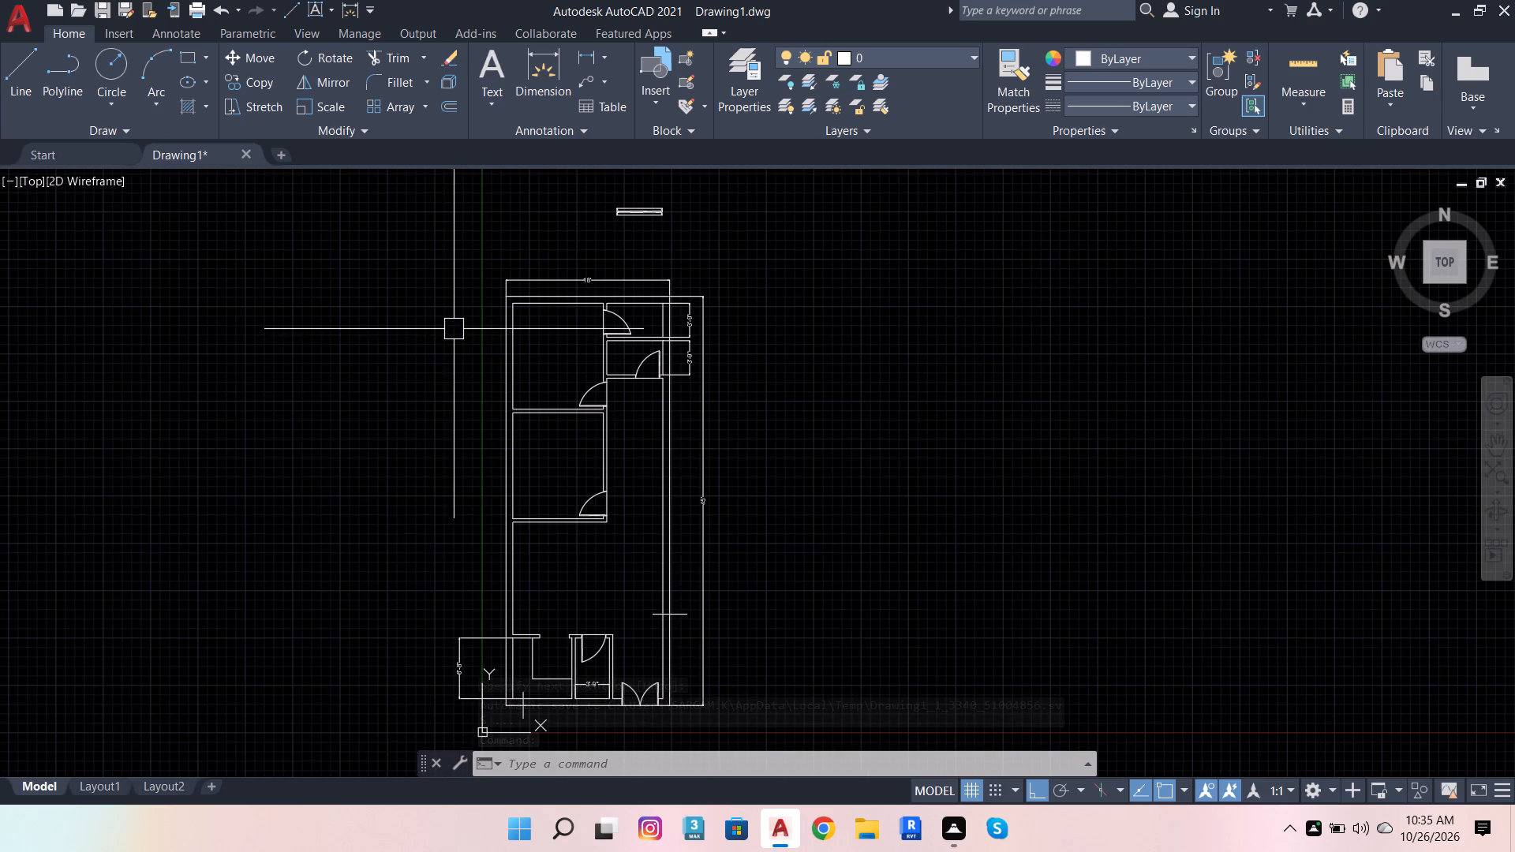
# Draw a short horizontal line across the left outer wall, beside the middle-left room.
pyautogui.scroll(2, 552, 503)
pyautogui.press('space')
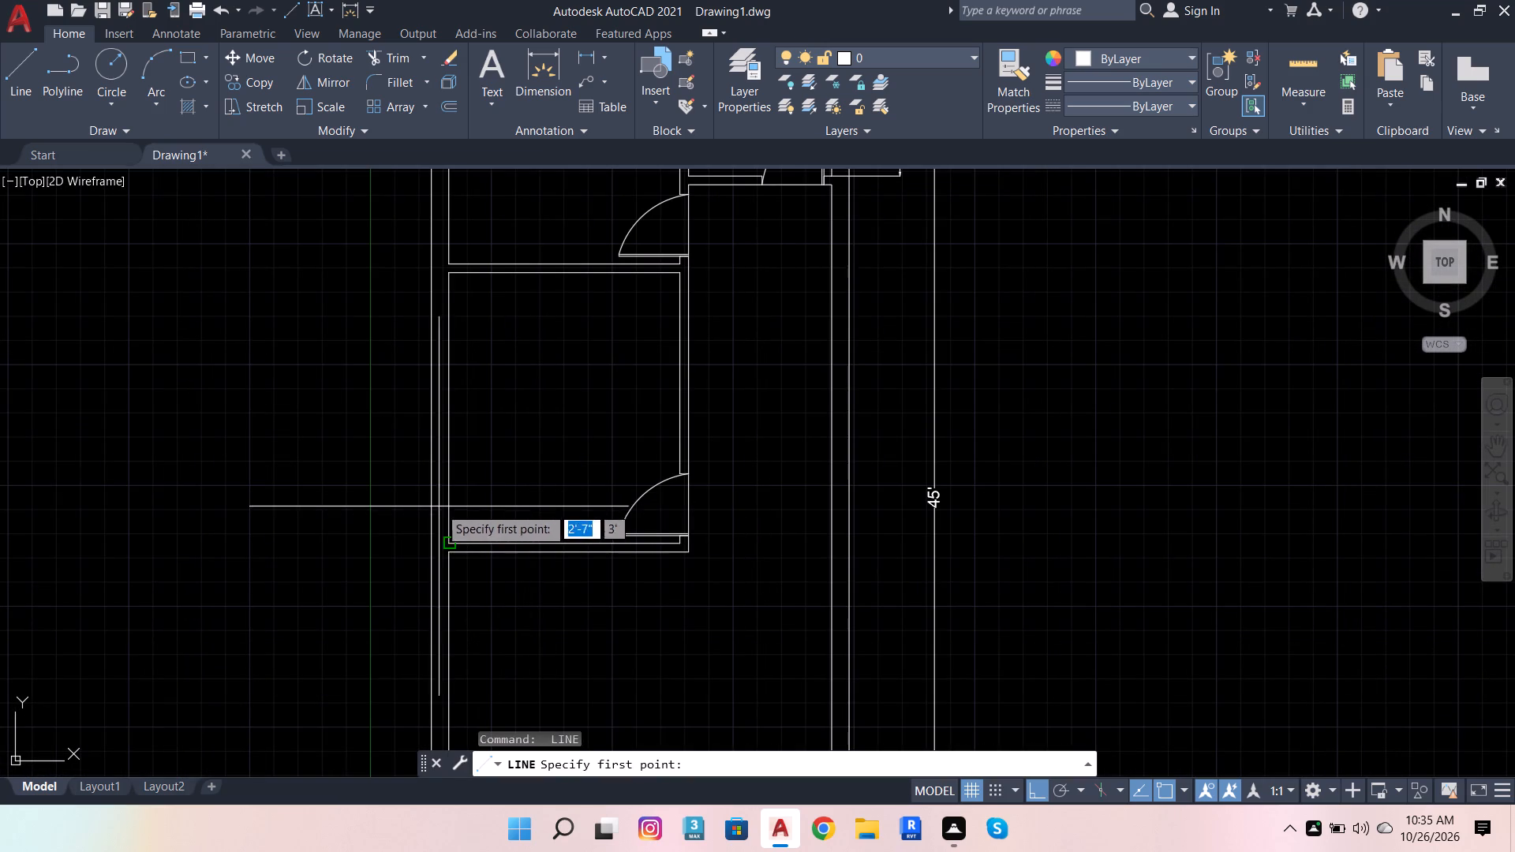
pyautogui.click(477, 499)
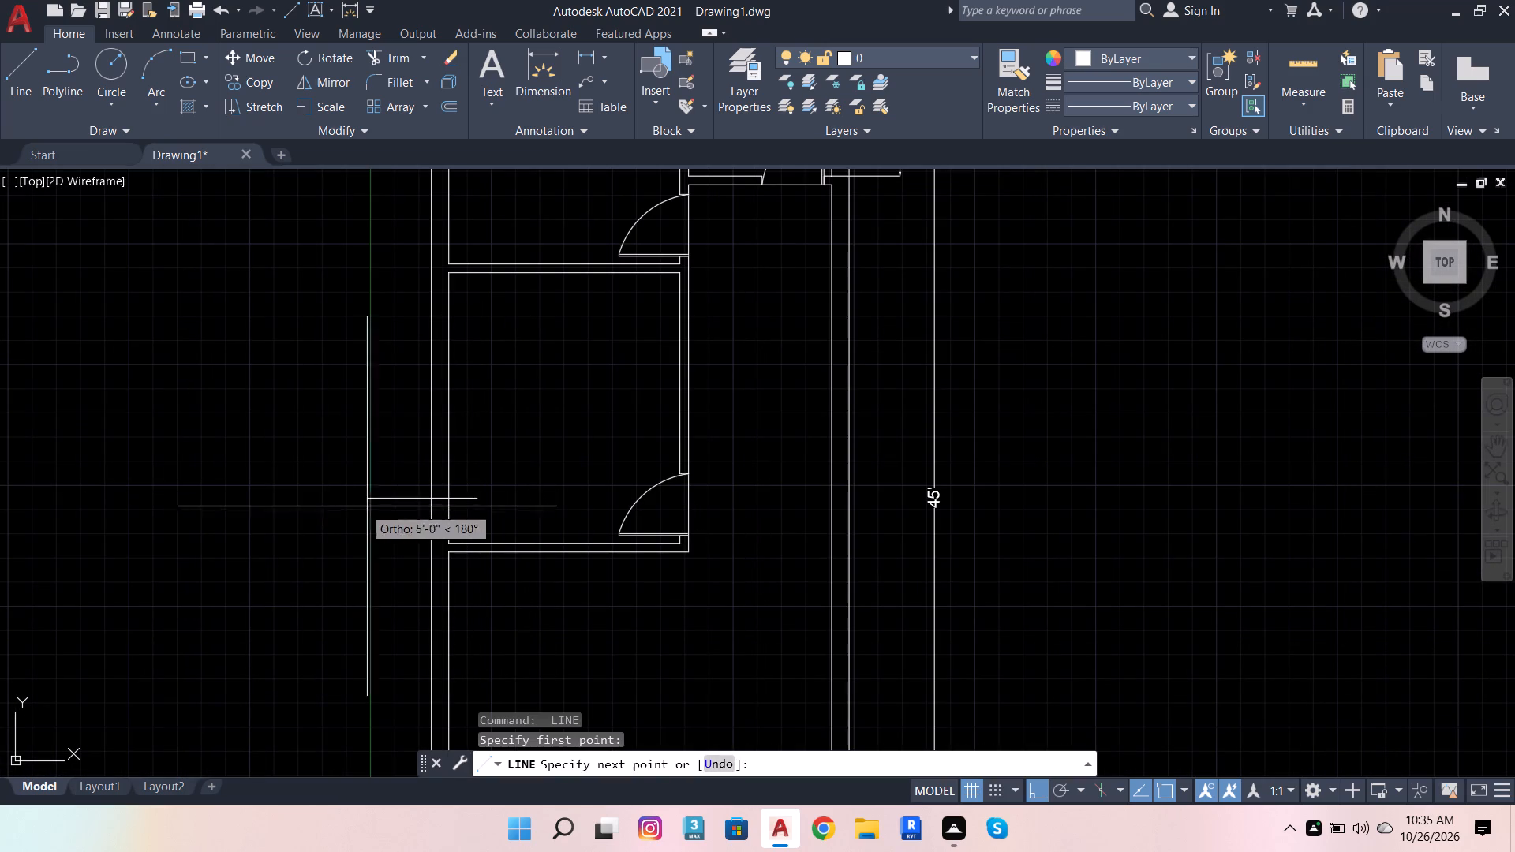
pyautogui.click(383, 503)
pyautogui.press('space')
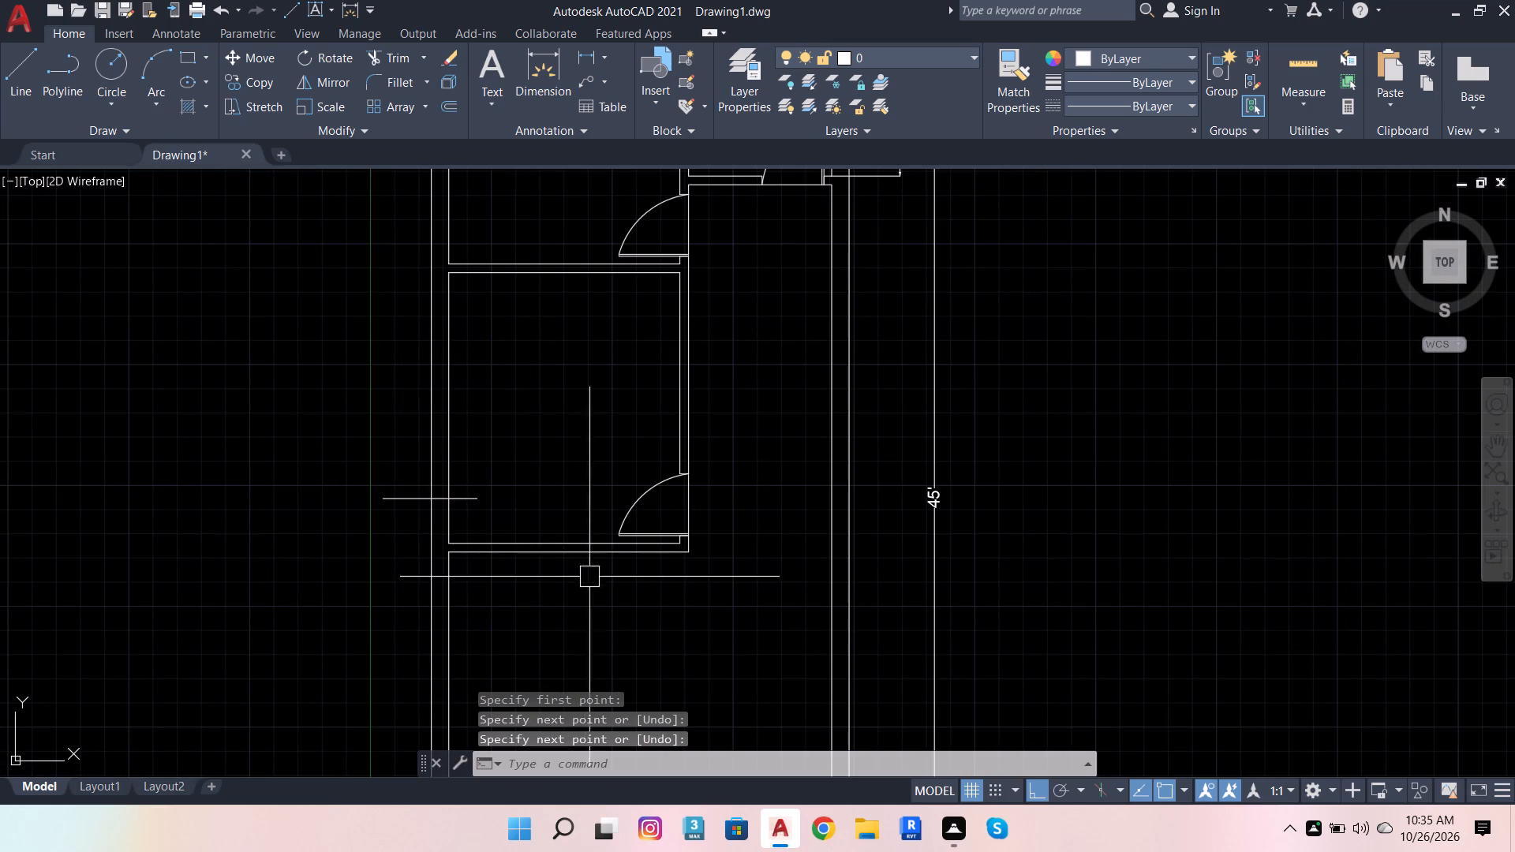
# Draw a short vertical line across the top outer wall, above the large upper-left room.
pyautogui.scroll(-3, 594, 592)
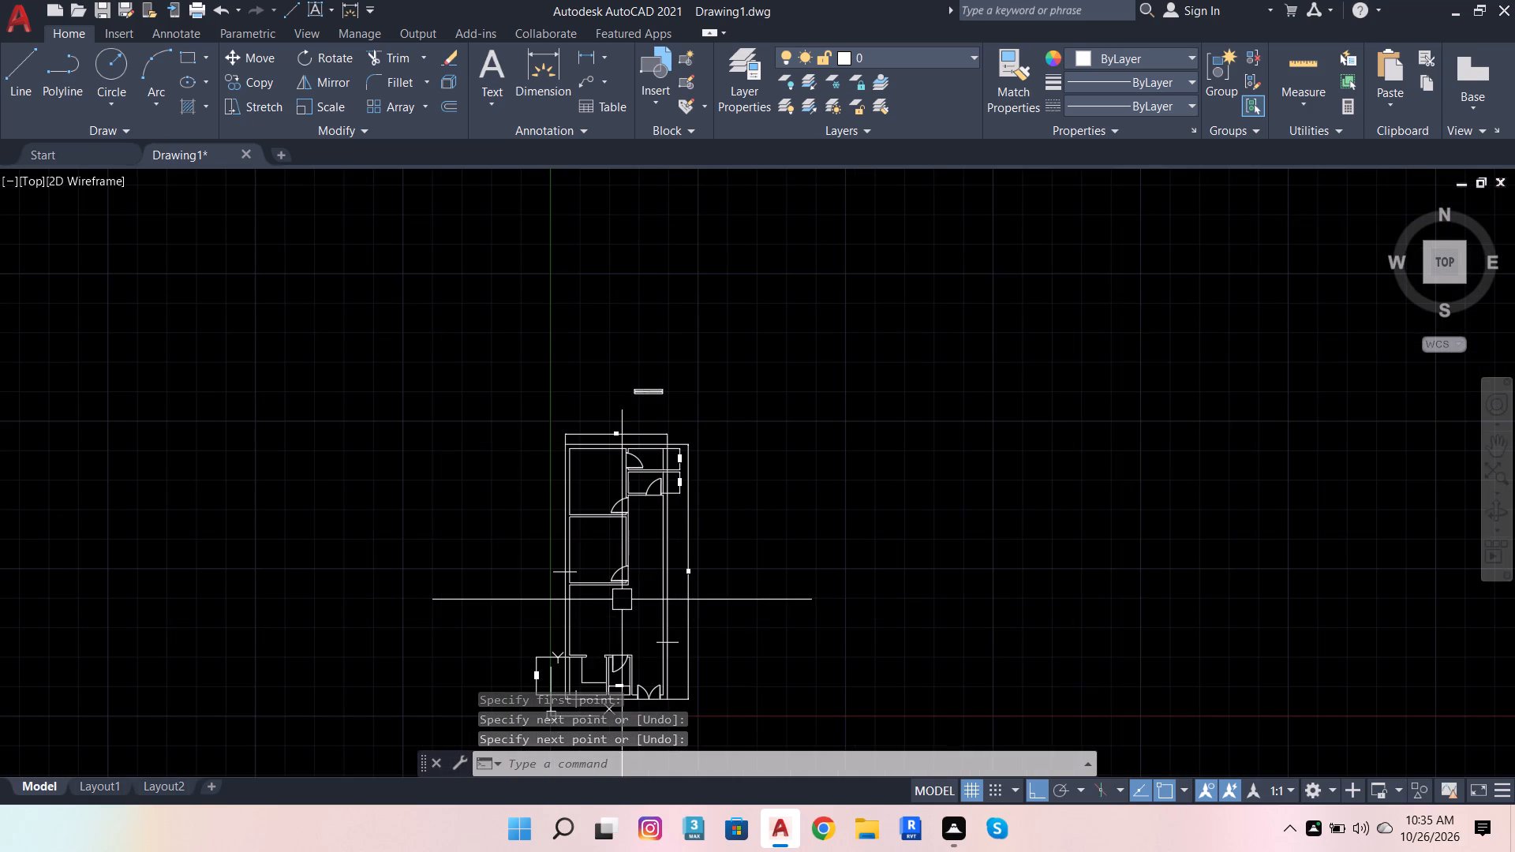
pyautogui.press('space')
pyautogui.scroll(3, 611, 451)
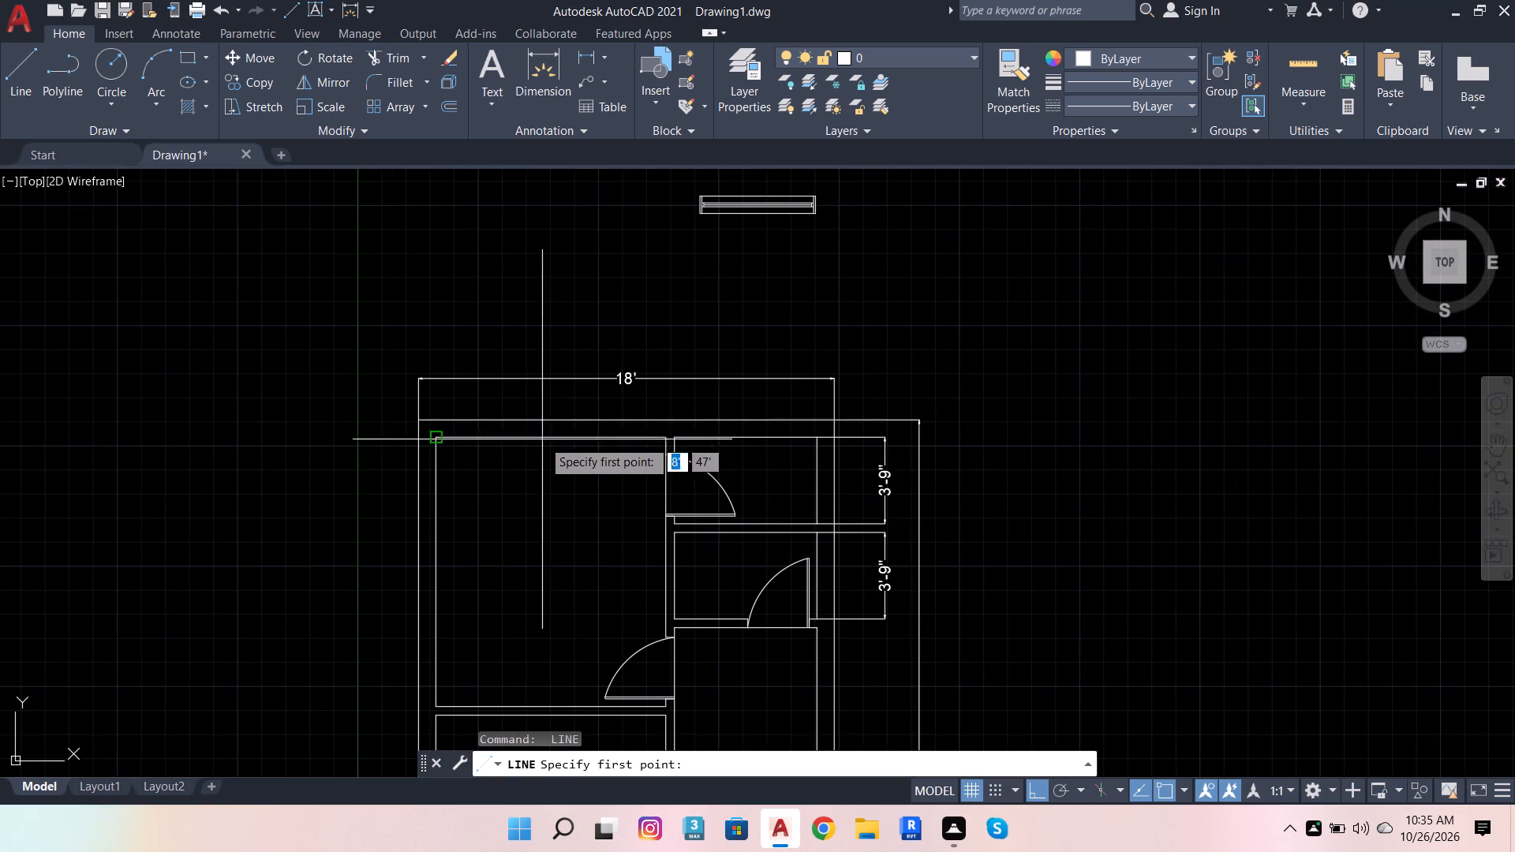
pyautogui.click(522, 401)
pyautogui.click(511, 491)
pyautogui.press('space')
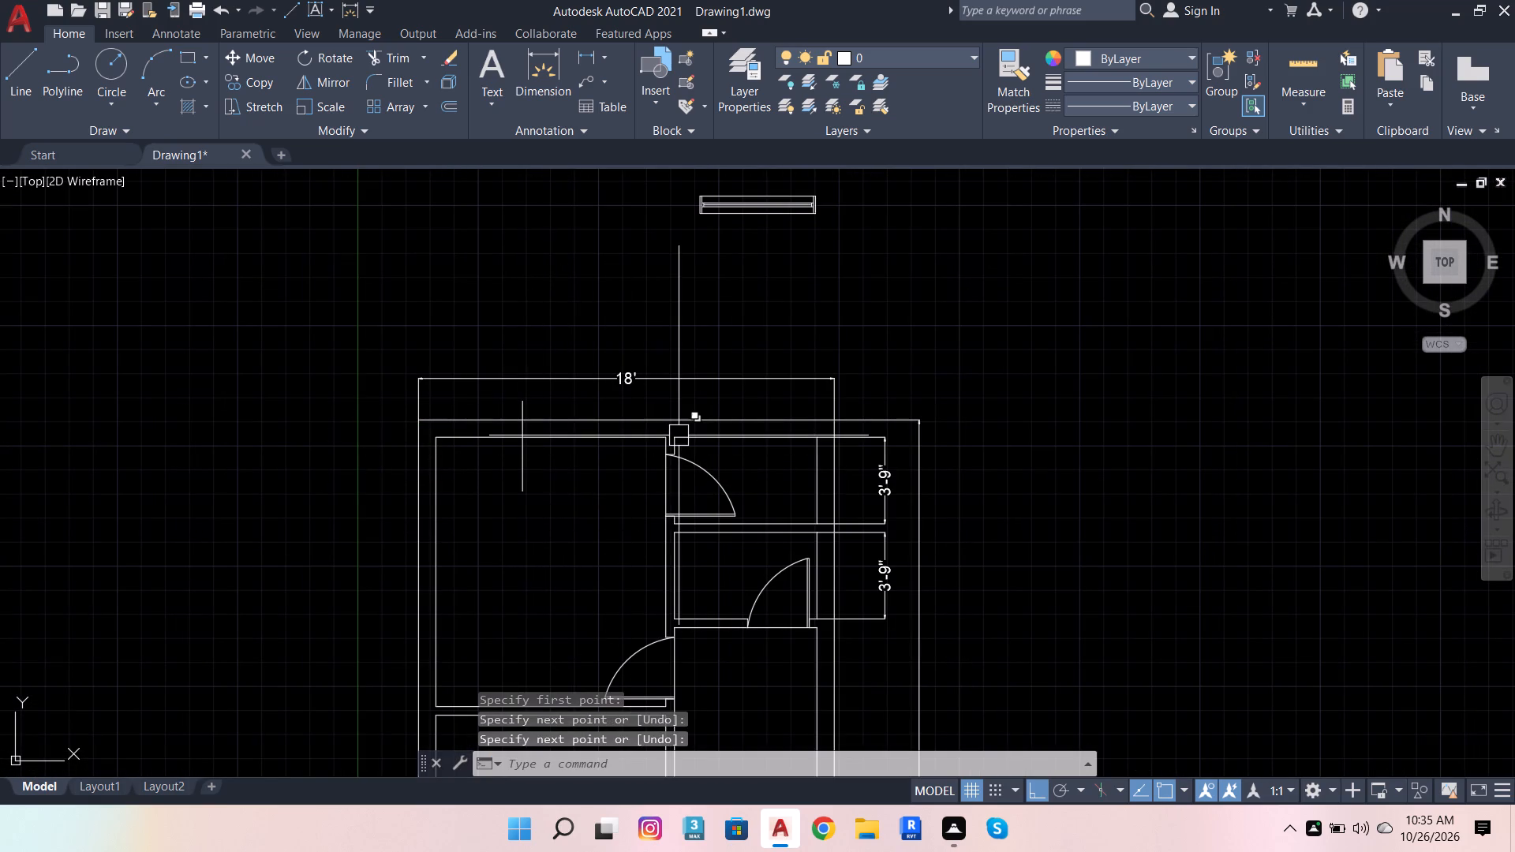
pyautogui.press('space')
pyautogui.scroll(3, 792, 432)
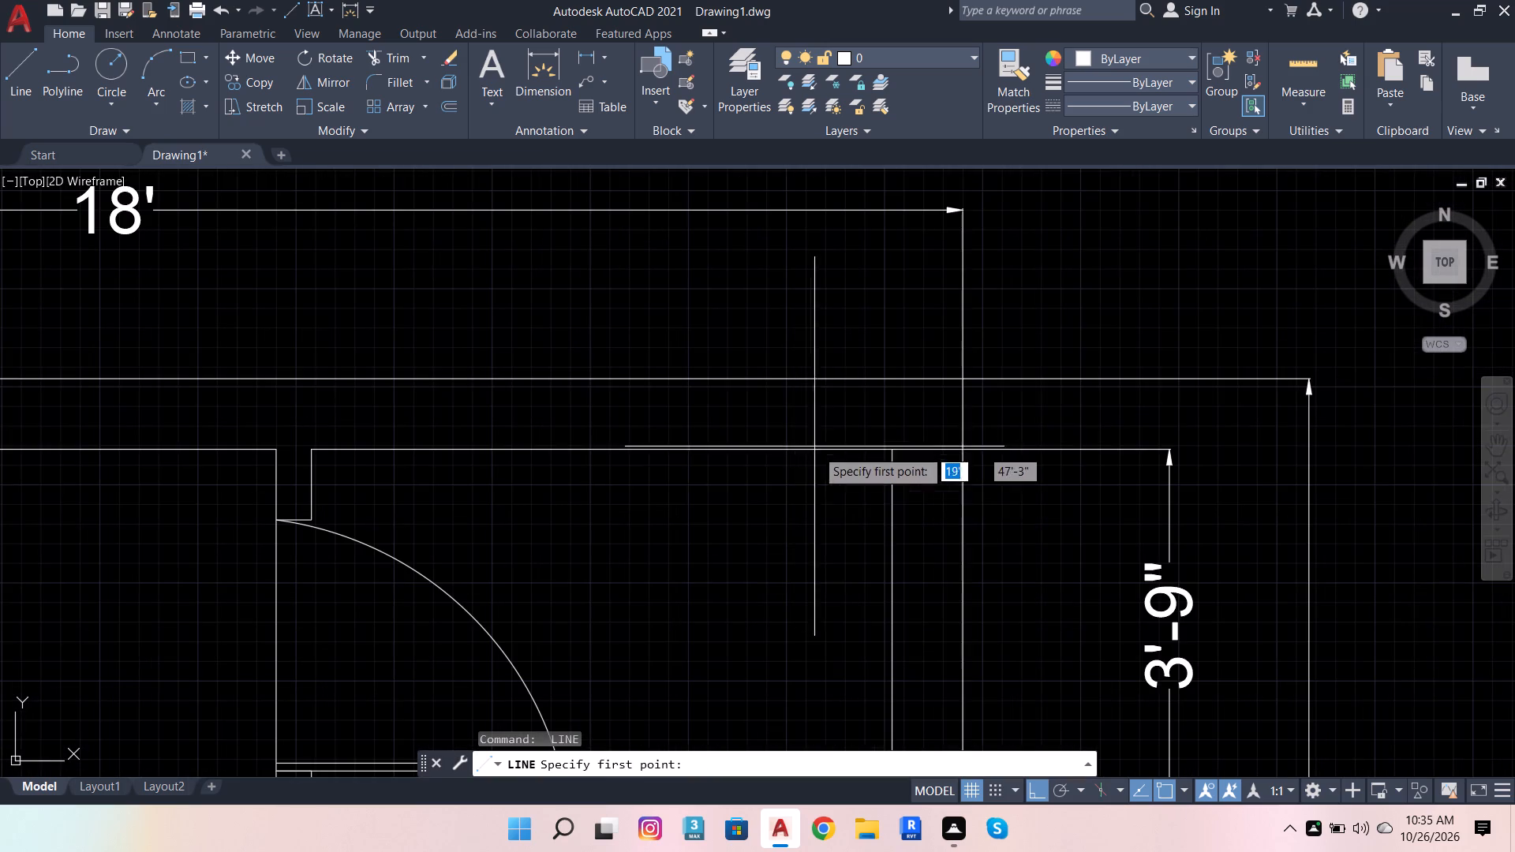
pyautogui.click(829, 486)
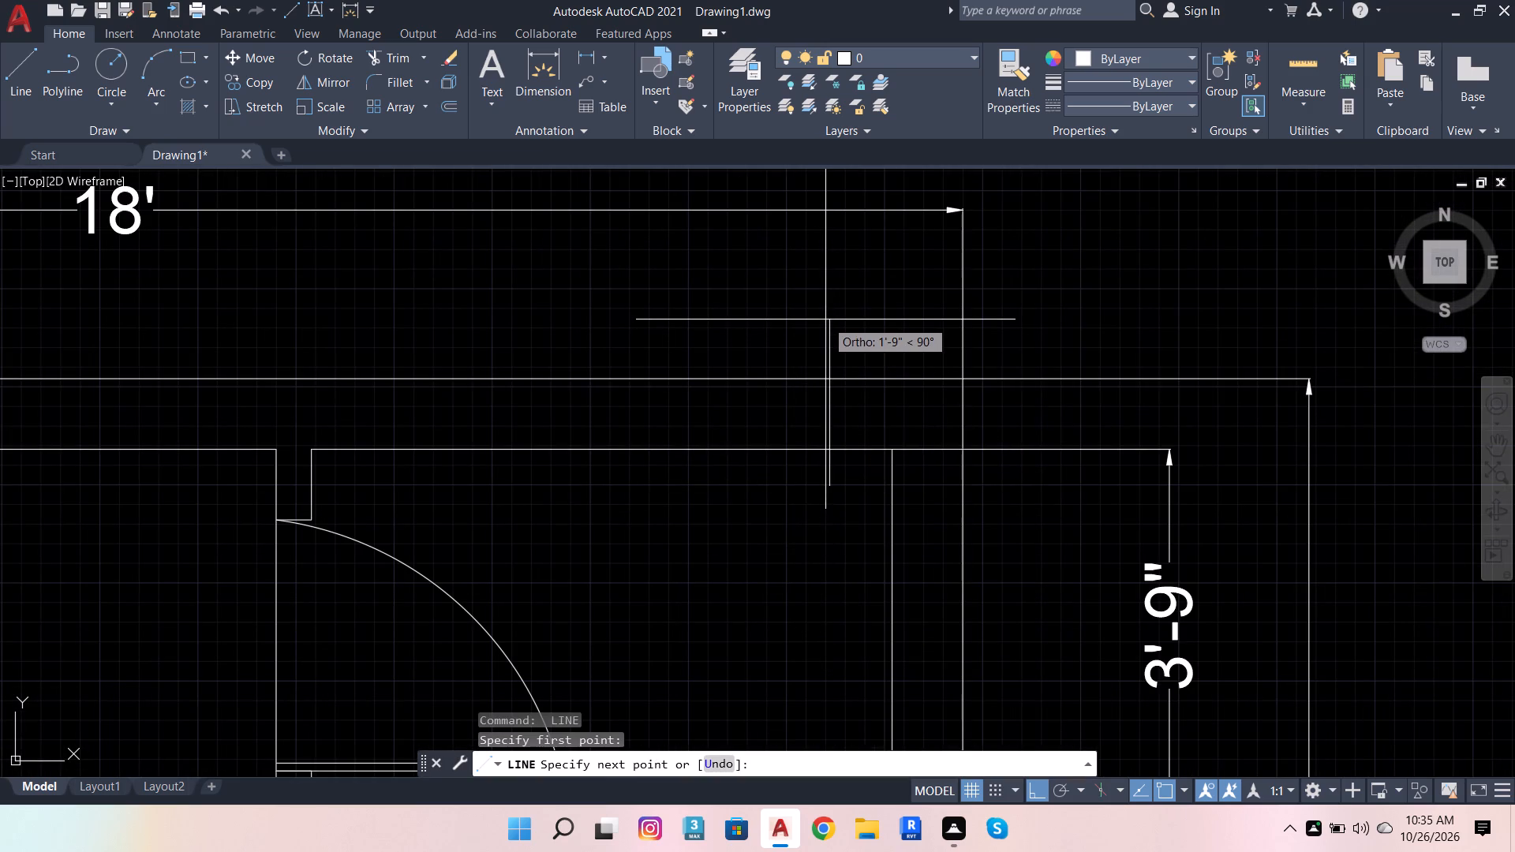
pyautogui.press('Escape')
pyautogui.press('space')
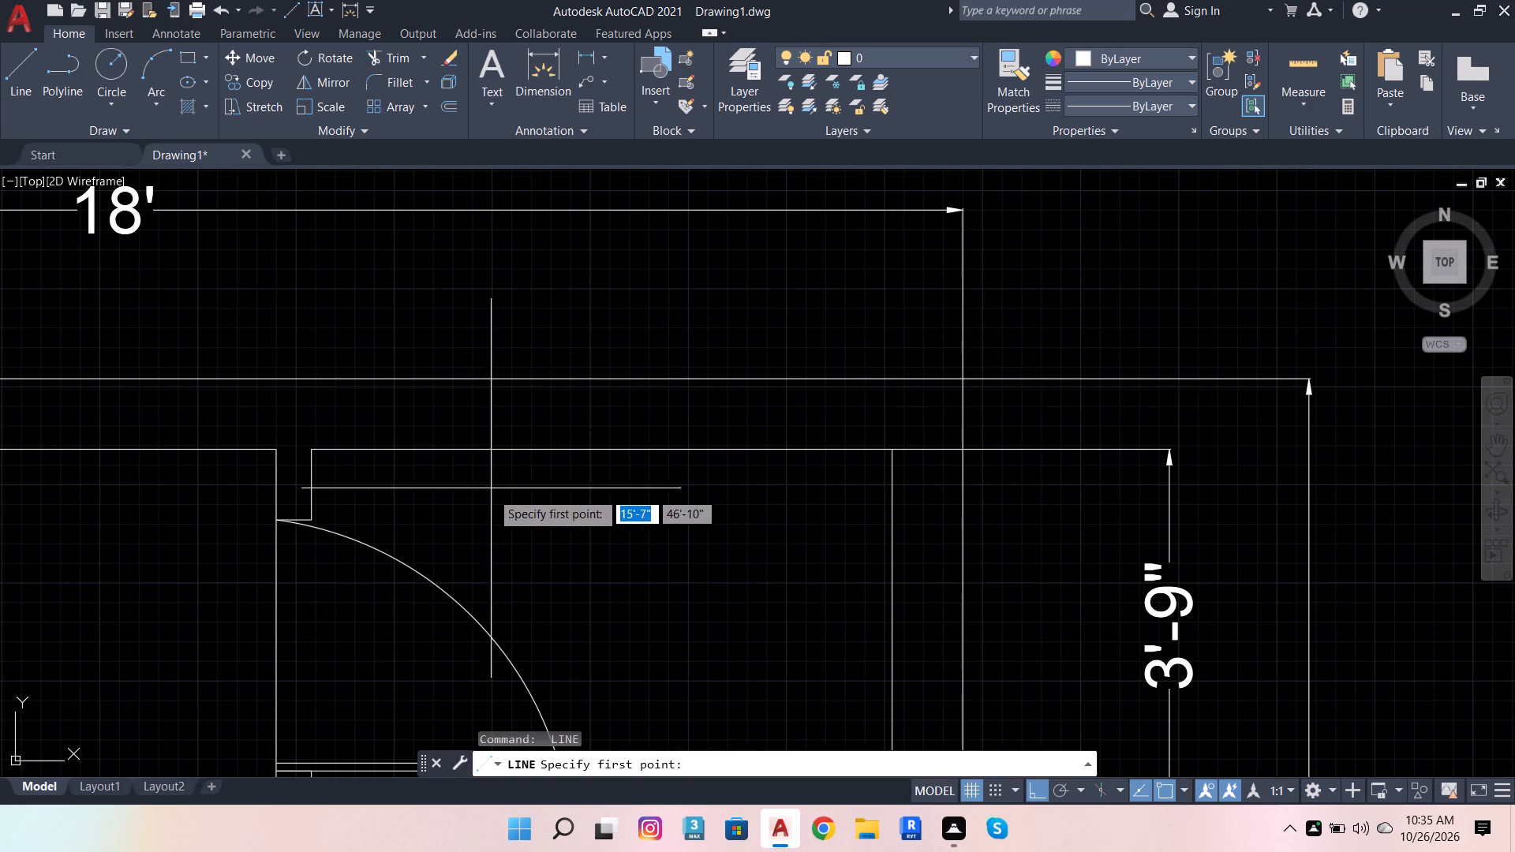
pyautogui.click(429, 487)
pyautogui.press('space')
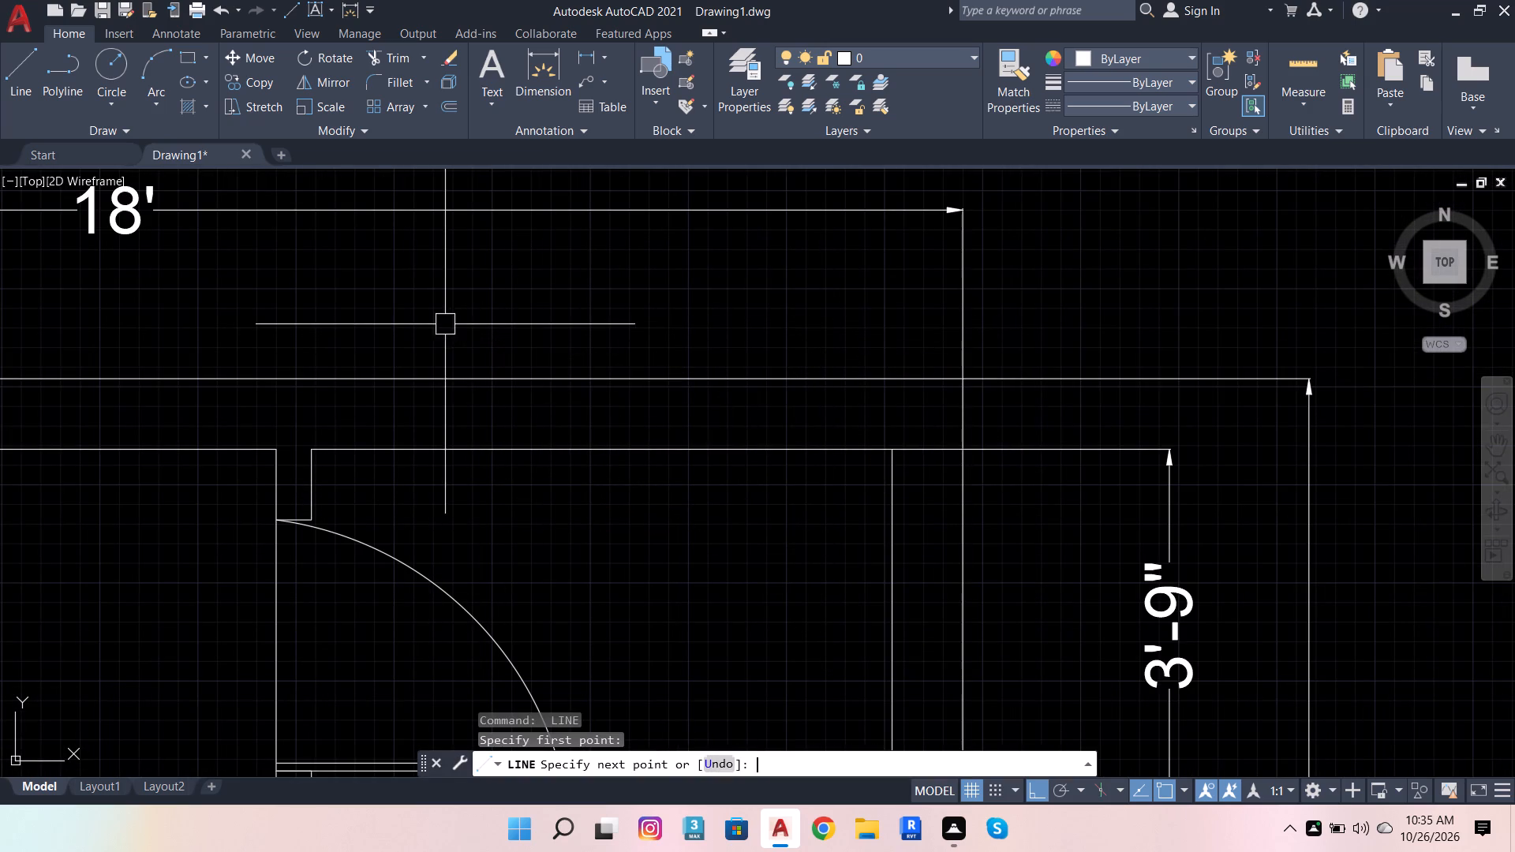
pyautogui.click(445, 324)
# Draw a short vertical line across the top outer wall, above the small upper-right room.
pyautogui.press('space')
pyautogui.click(443, 494)
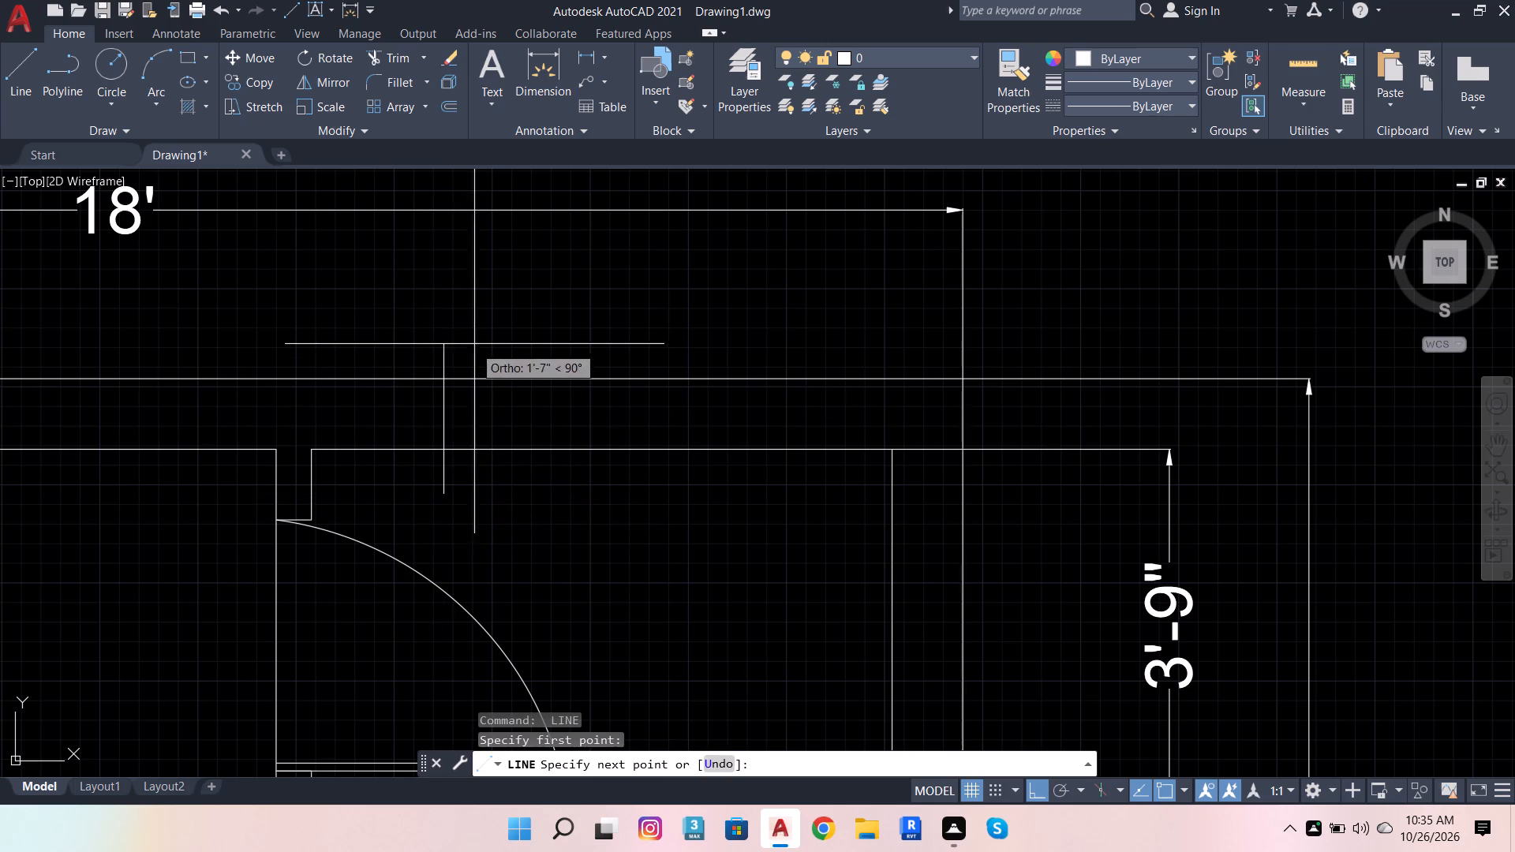
pyautogui.click(491, 327)
pyautogui.press('space')
# Draw a horizontal line about 1'-10" long across the right outer wall, near the top of the second small room.
pyautogui.scroll(-2, 585, 398)
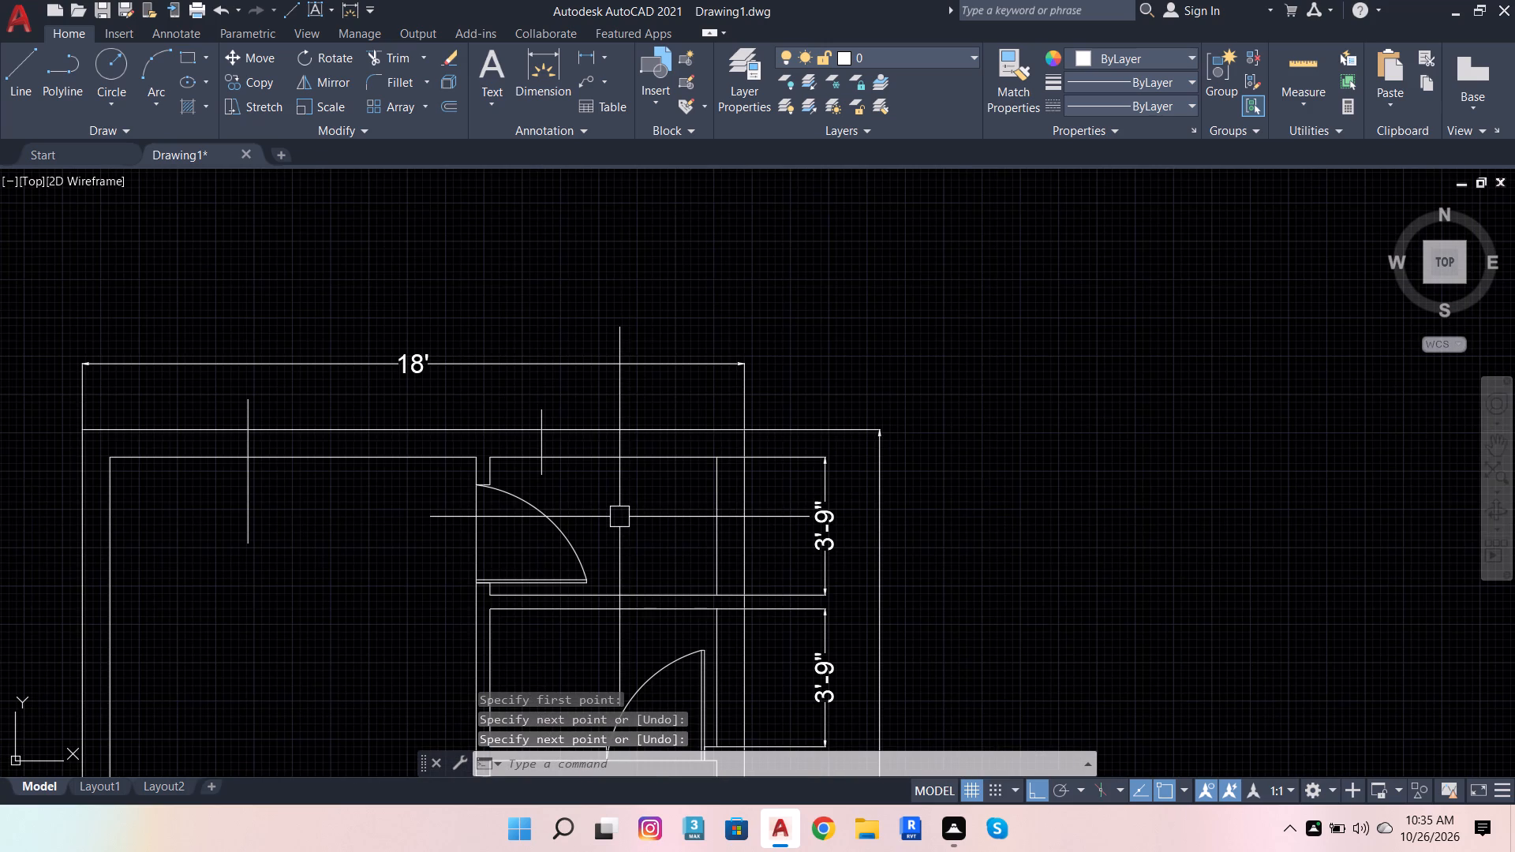
pyautogui.press('space')
pyautogui.scroll(-2, 756, 547)
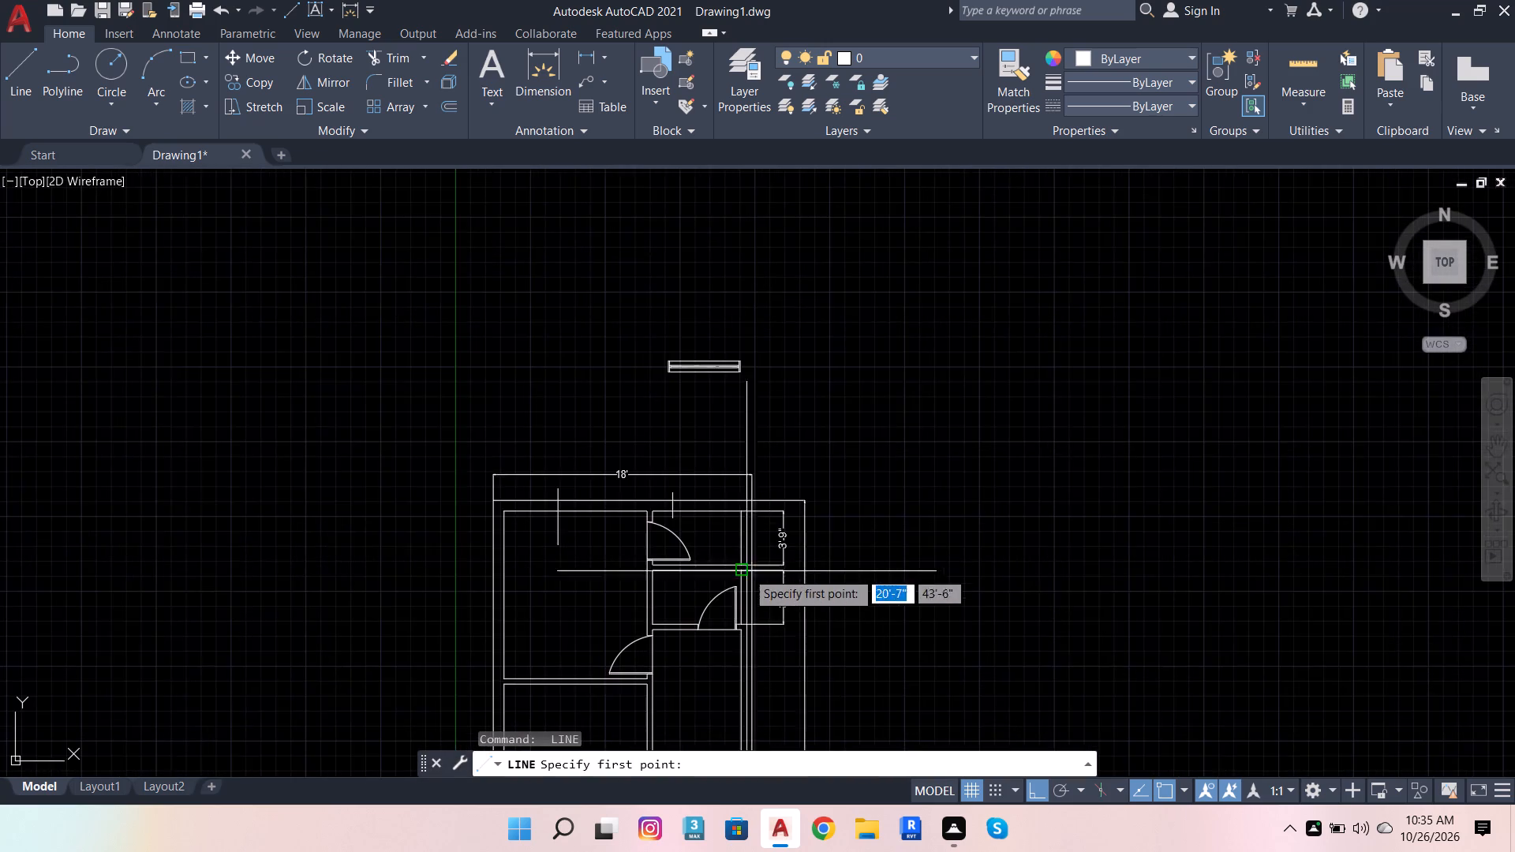
pyautogui.scroll(3, 762, 589)
pyautogui.click(746, 541)
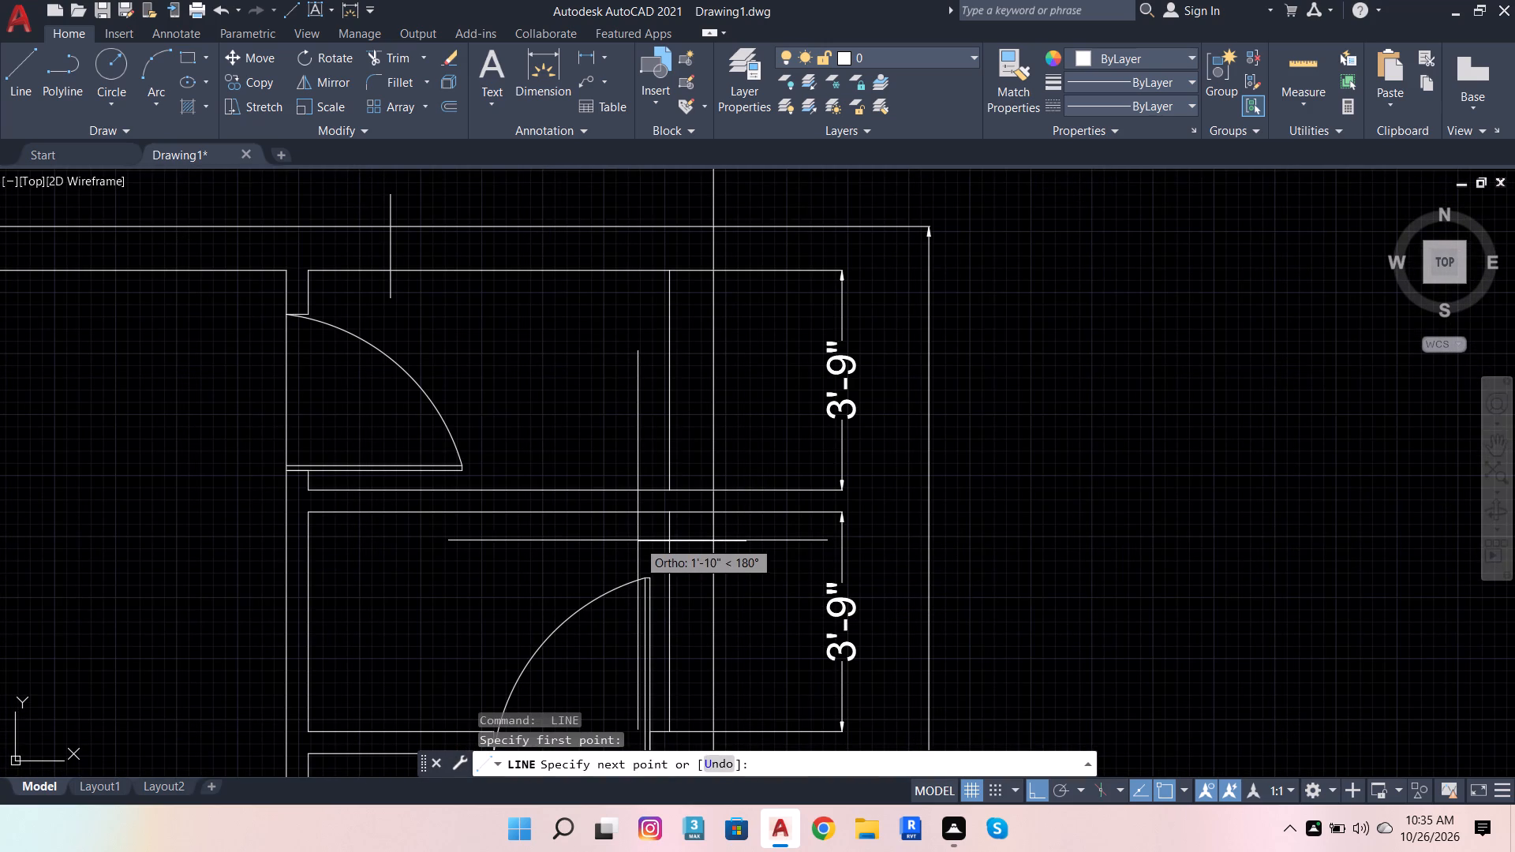
pyautogui.click(638, 540)
pyautogui.press('space')
# Draw a short horizontal line across the right outer wall, in the corridor just below the two small rooms.
pyautogui.scroll(-2, 706, 498)
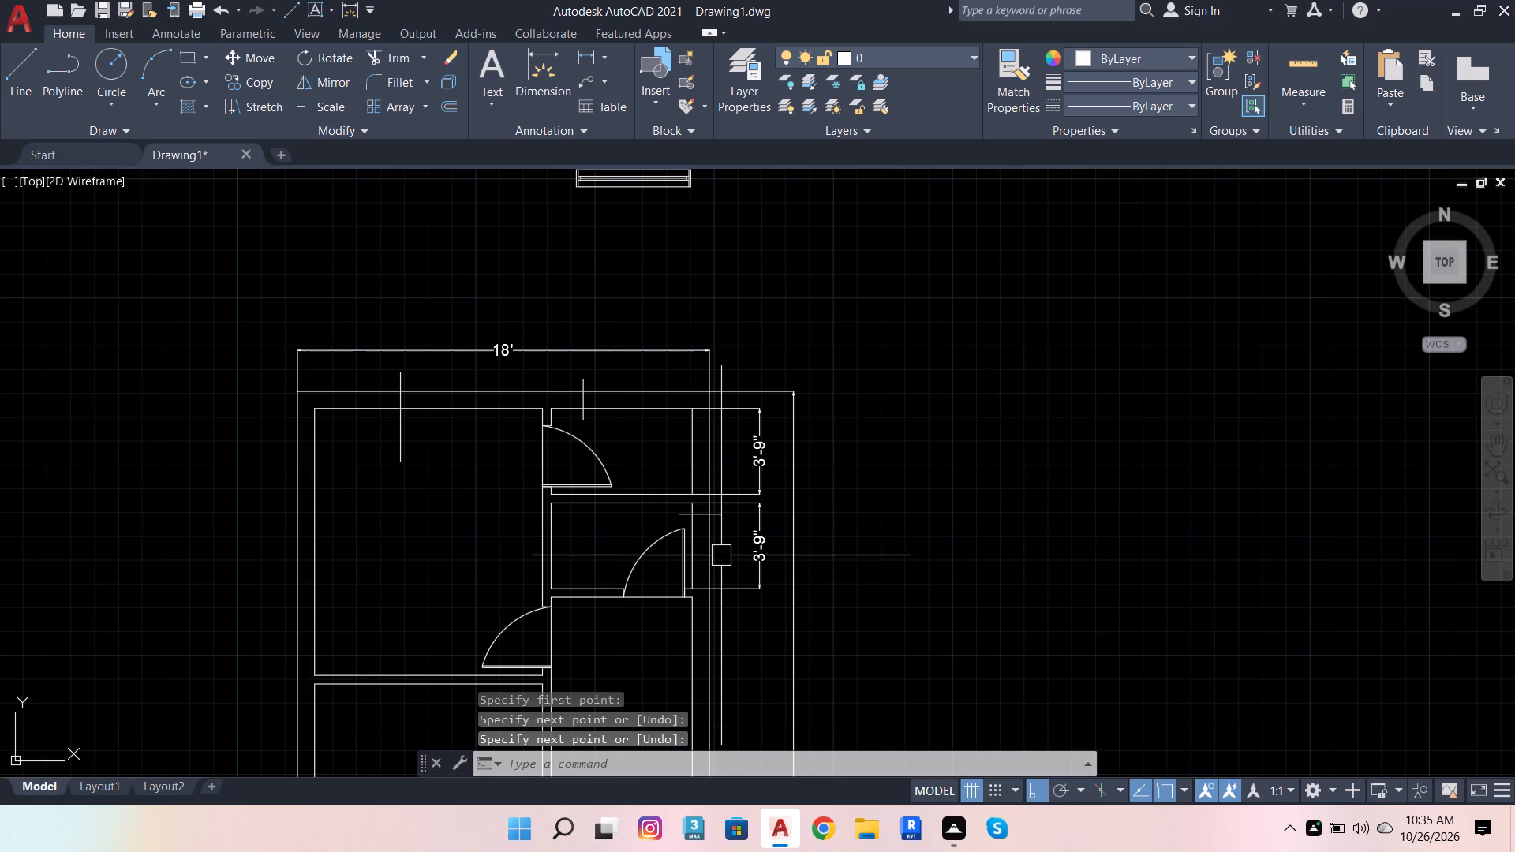
pyautogui.scroll(-2, 852, 524)
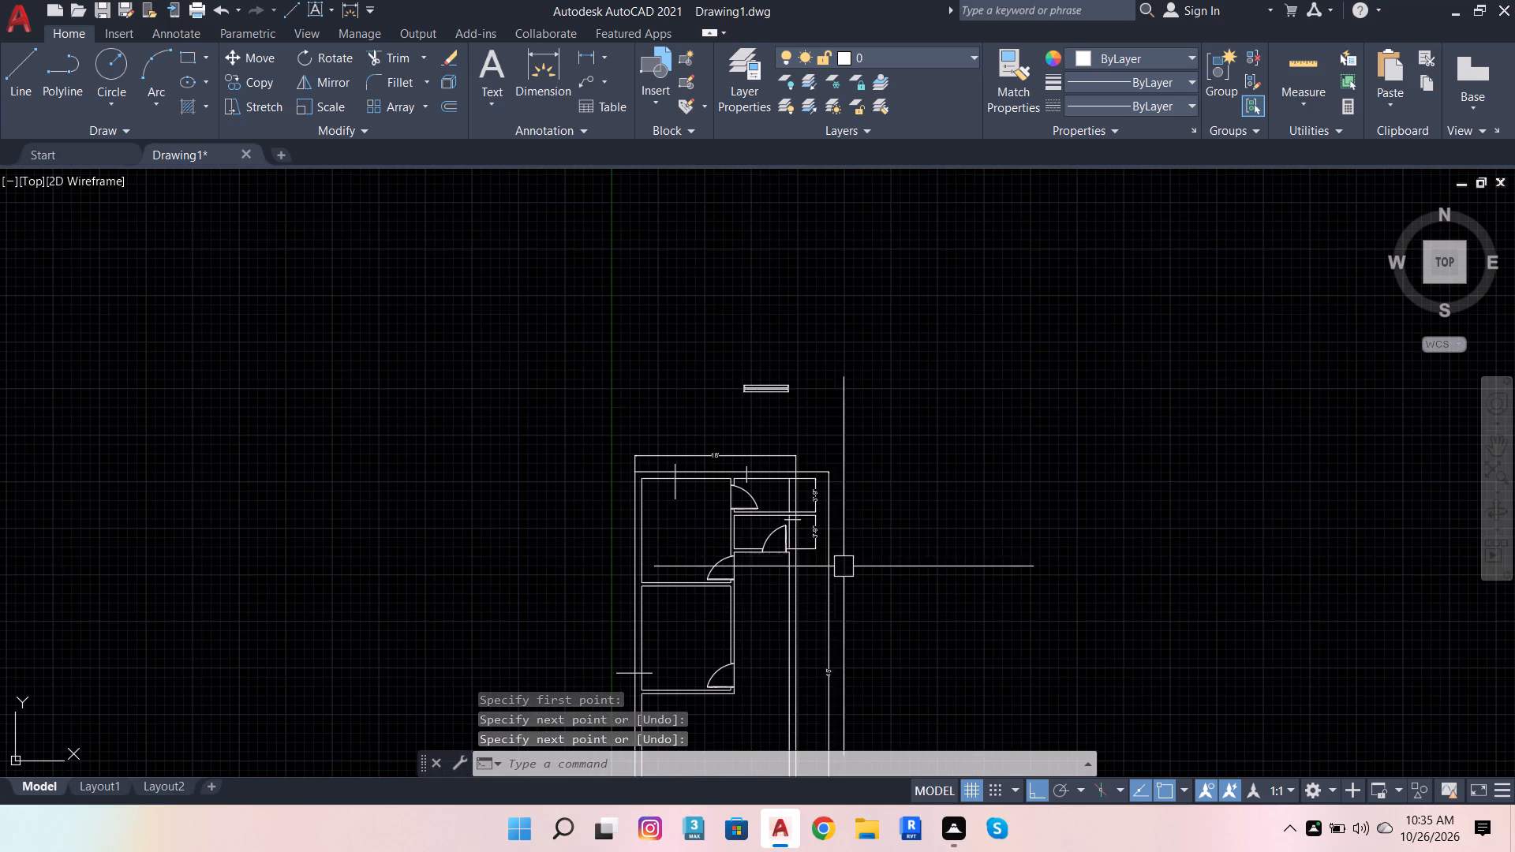
pyautogui.scroll(2, 829, 611)
pyautogui.press('space')
pyautogui.click(761, 555)
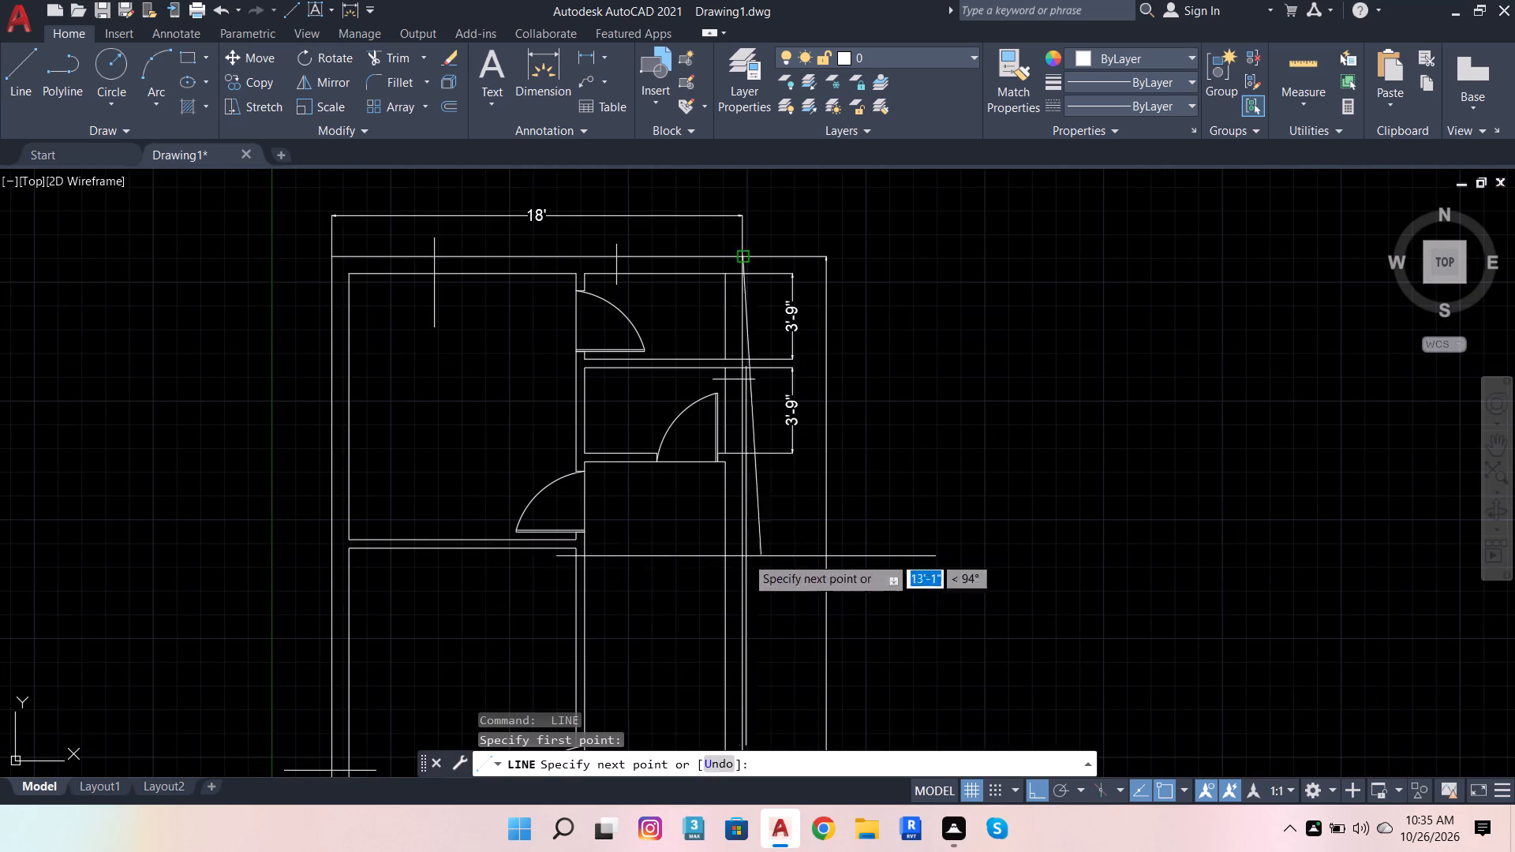
pyautogui.click(668, 550)
pyautogui.press('space')
# Copy the window symbol by its upper-left corner onto the two marker lines crossing the top outer wall.
pyautogui.scroll(-2, 795, 516)
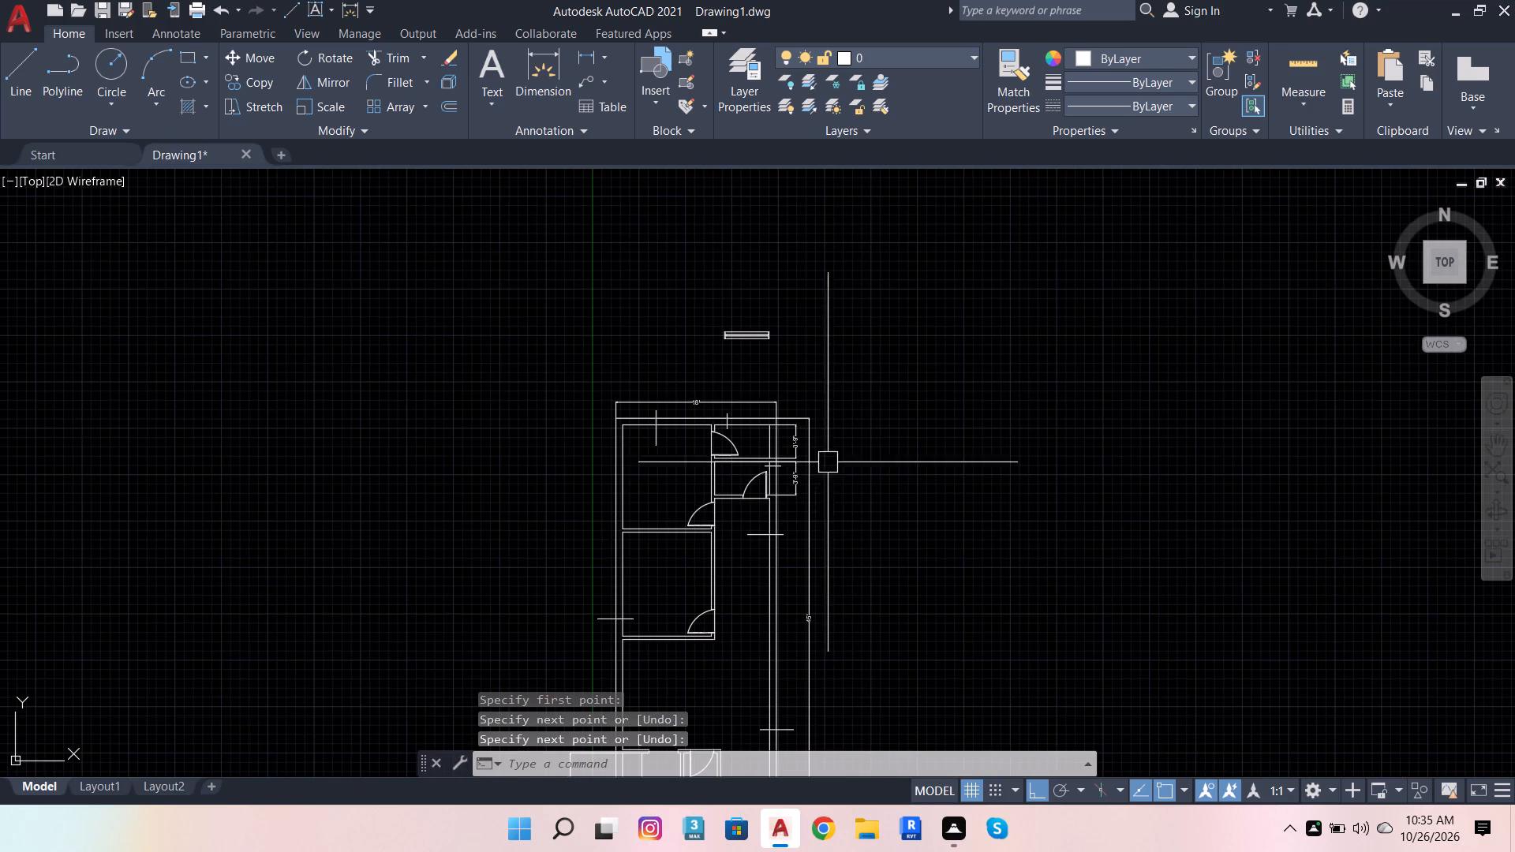
pyautogui.scroll(2, 777, 350)
pyautogui.click(575, 207)
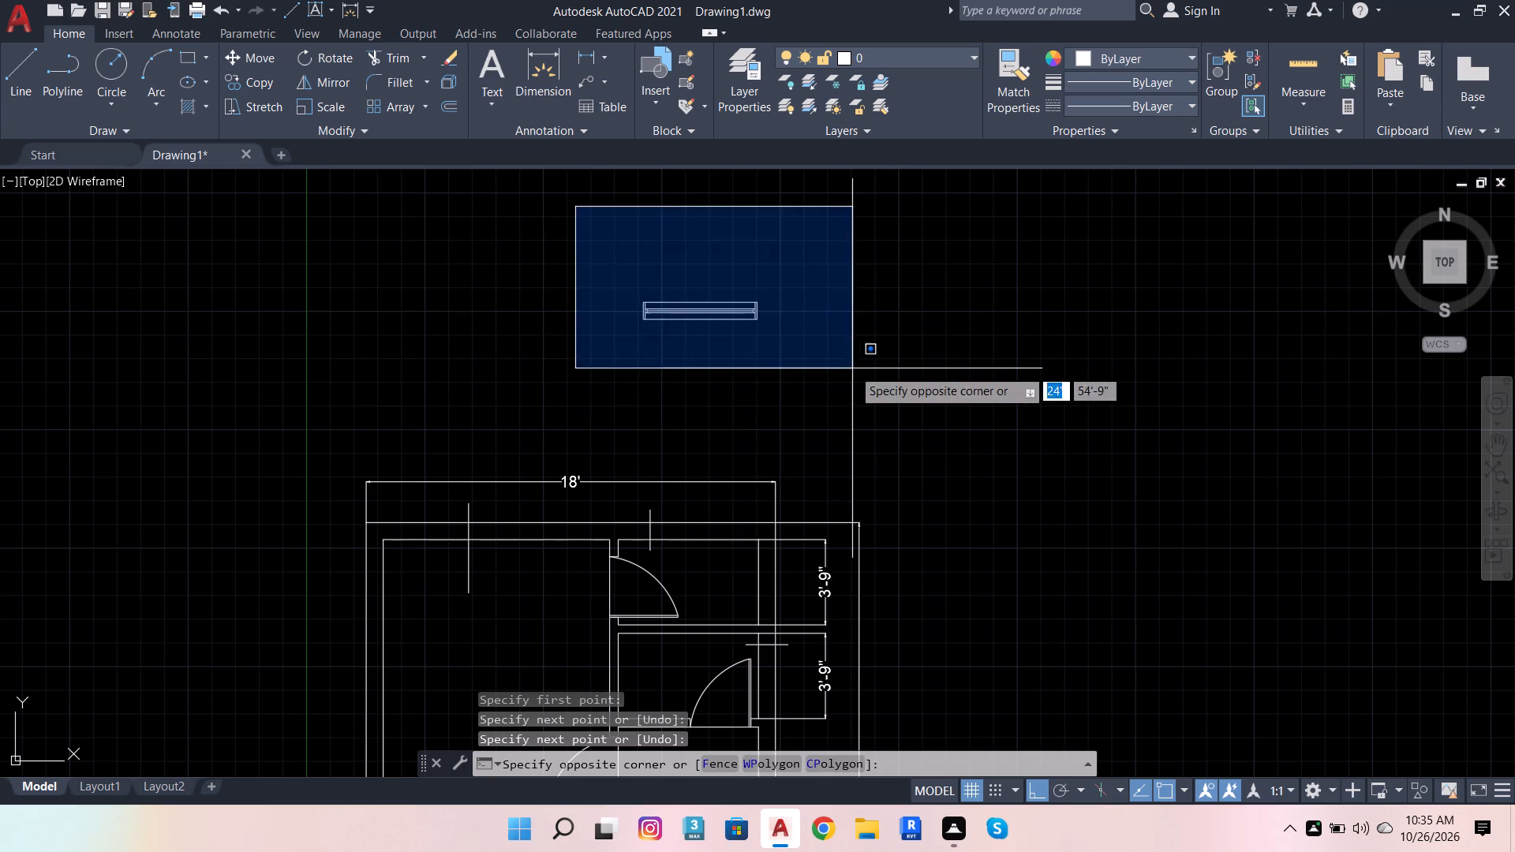
pyautogui.click(852, 368)
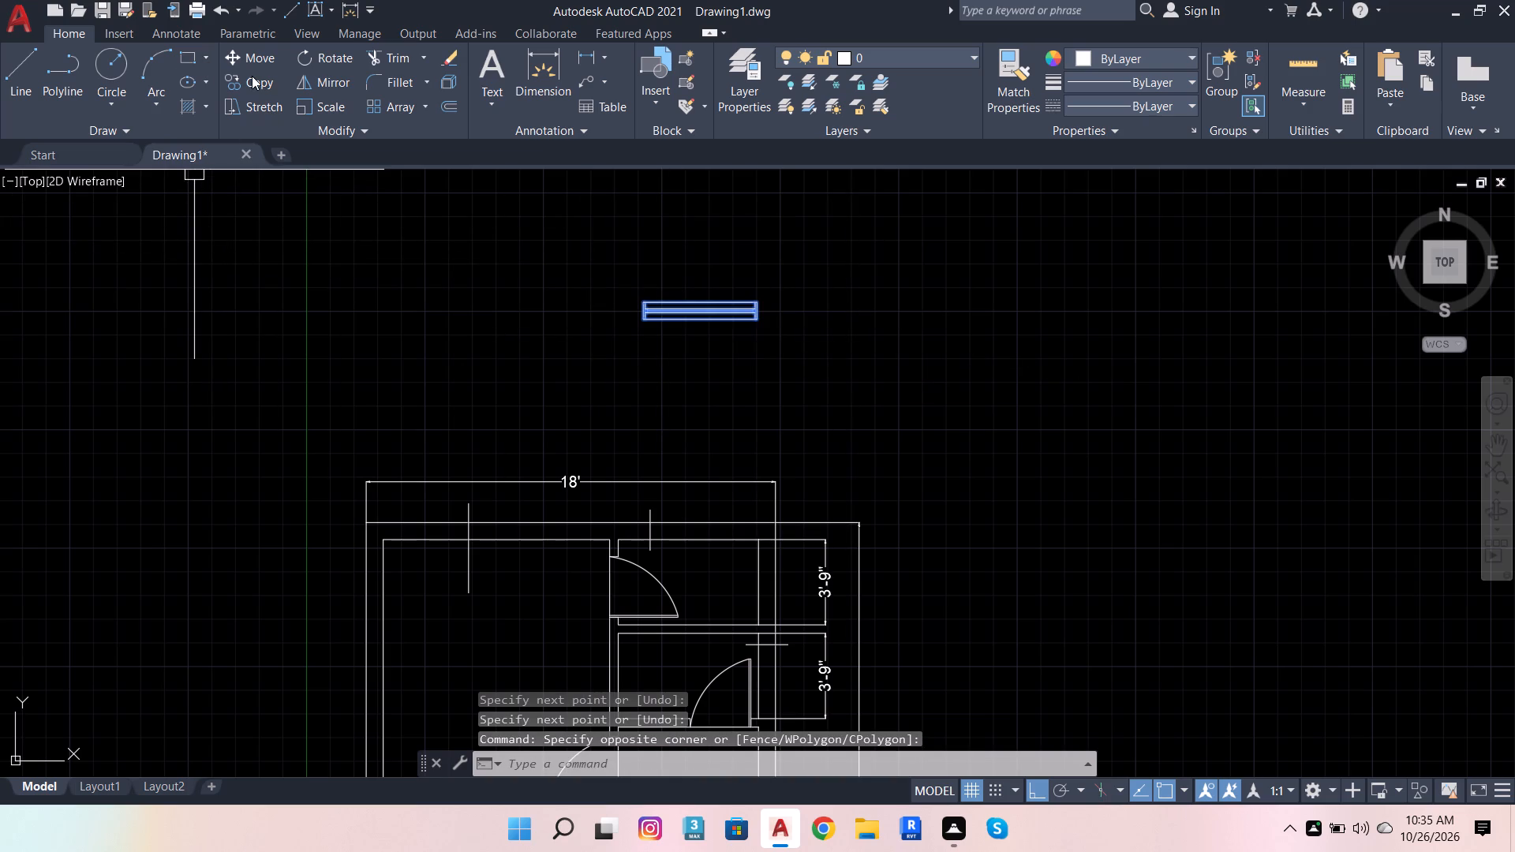
pyautogui.click(245, 84)
pyautogui.scroll(3, 658, 279)
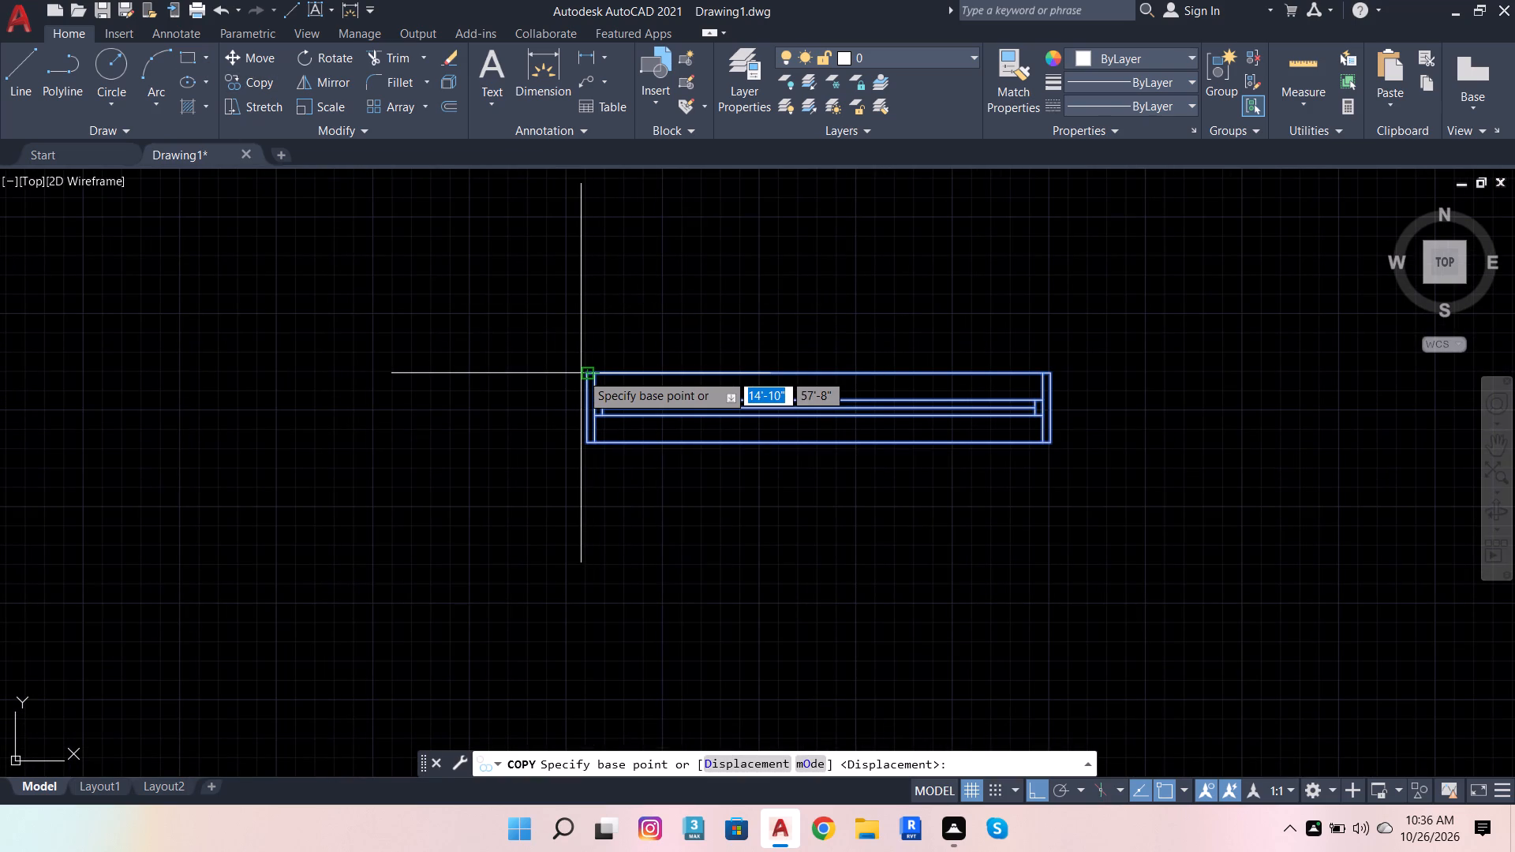
pyautogui.click(582, 373)
pyautogui.scroll(-6, 679, 295)
pyautogui.scroll(5, 653, 360)
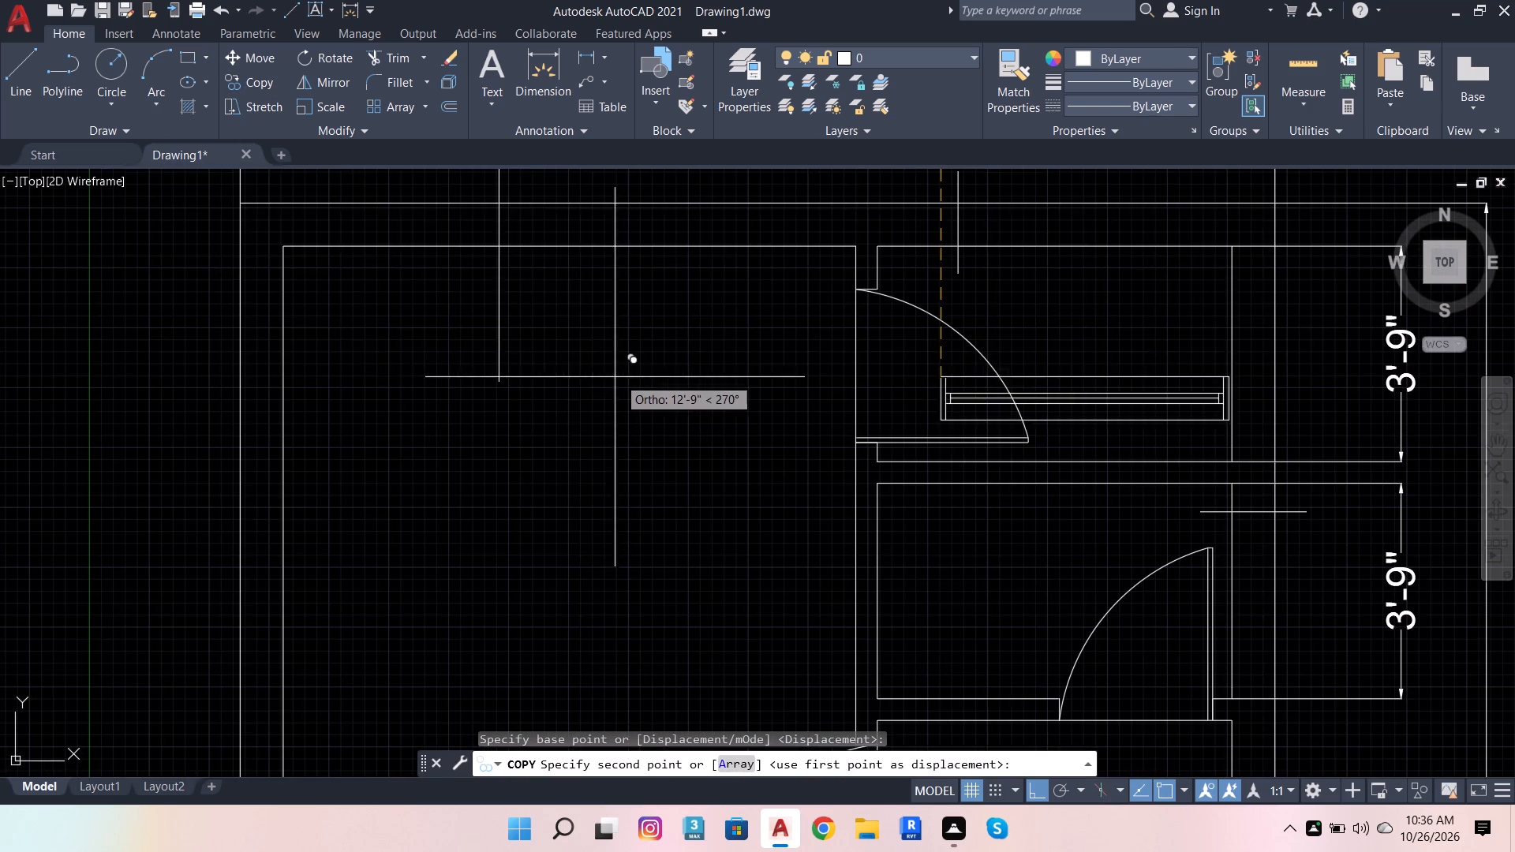
pyautogui.scroll(2, 499, 206)
pyautogui.click(500, 204)
pyautogui.scroll(-4, 380, 308)
pyautogui.scroll(4, 593, 293)
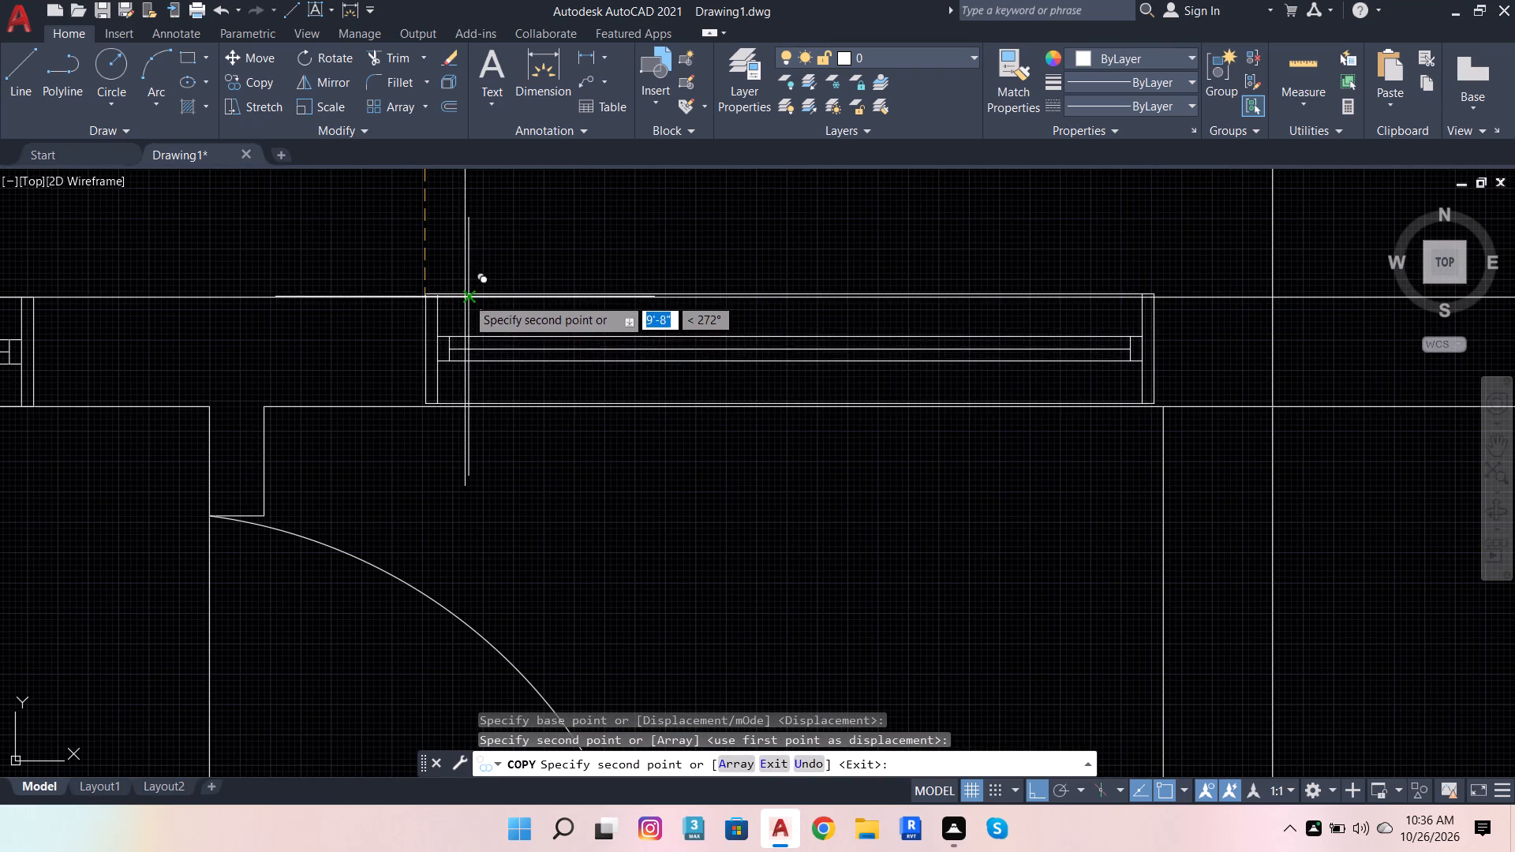
pyautogui.click(466, 297)
# Place further window copies at the marker lines on the left outer wall and the bottom outer wall.
pyautogui.scroll(-5, 605, 264)
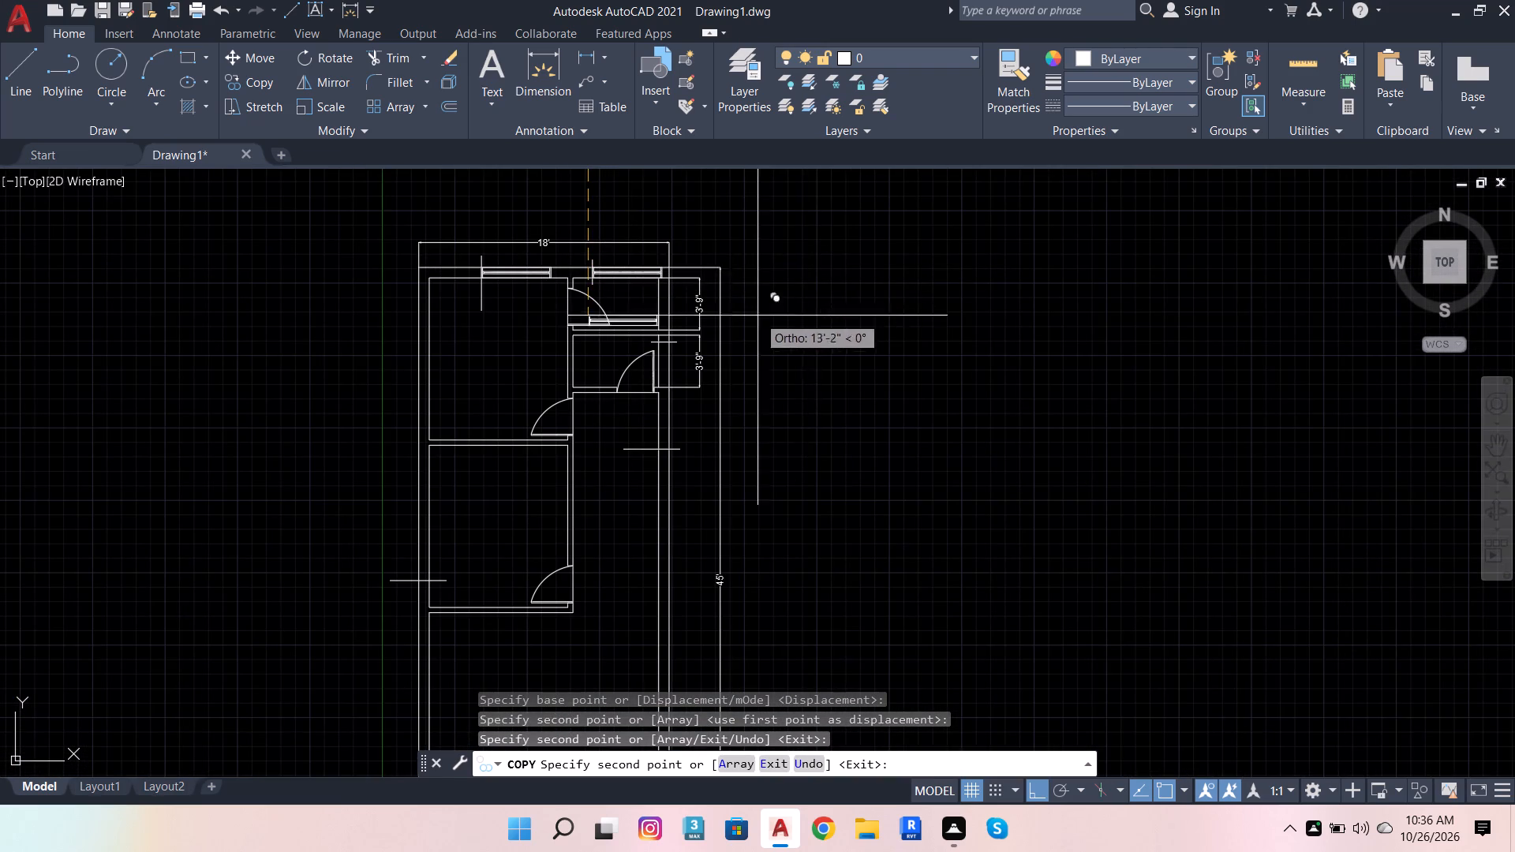
pyautogui.scroll(-4, 653, 364)
pyautogui.scroll(5, 616, 429)
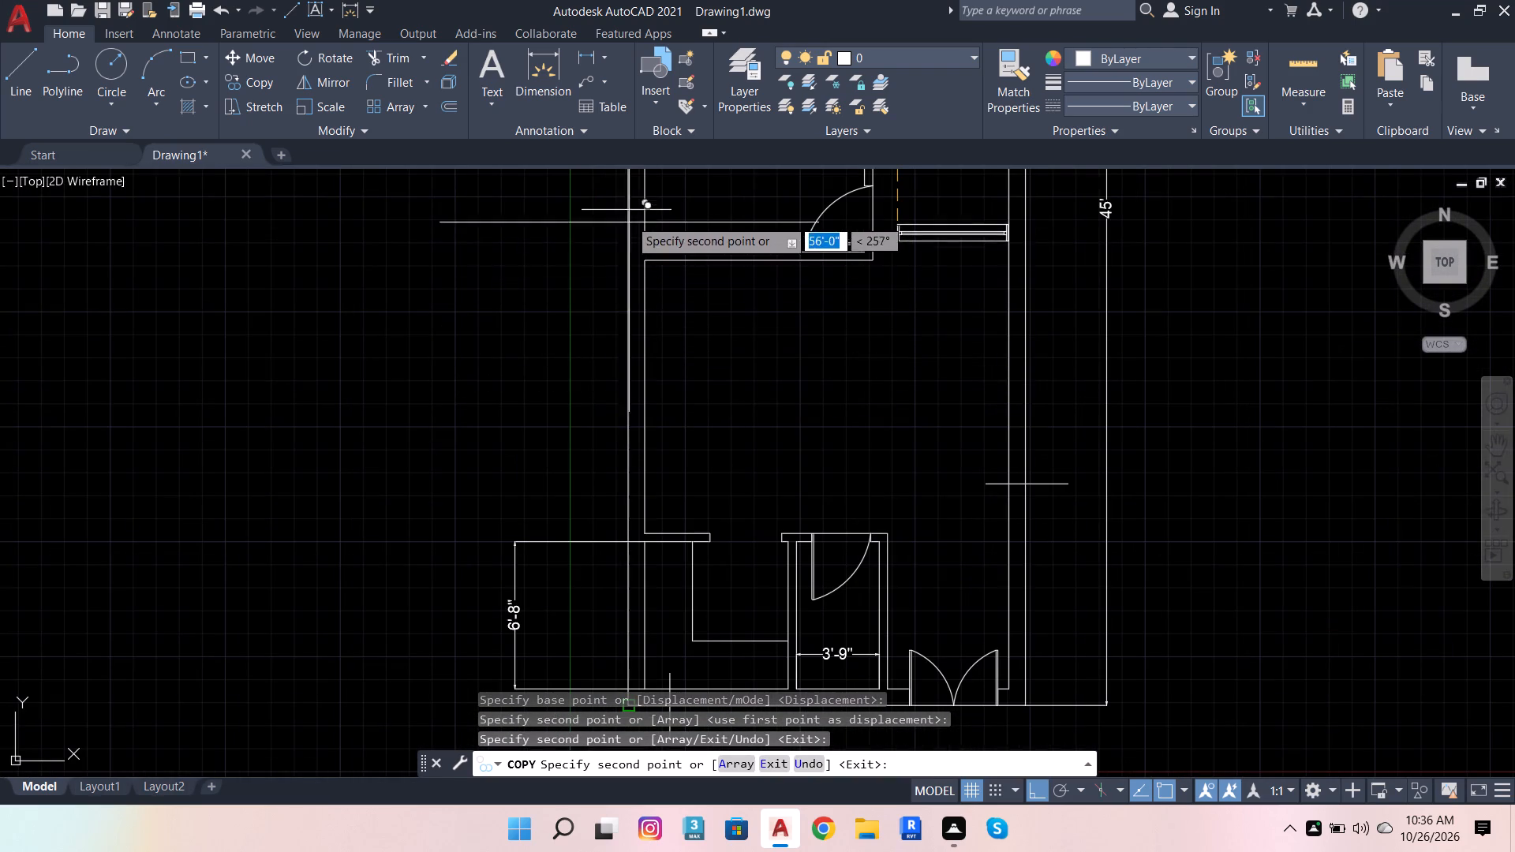
pyautogui.click(633, 205)
pyautogui.scroll(-2, 659, 331)
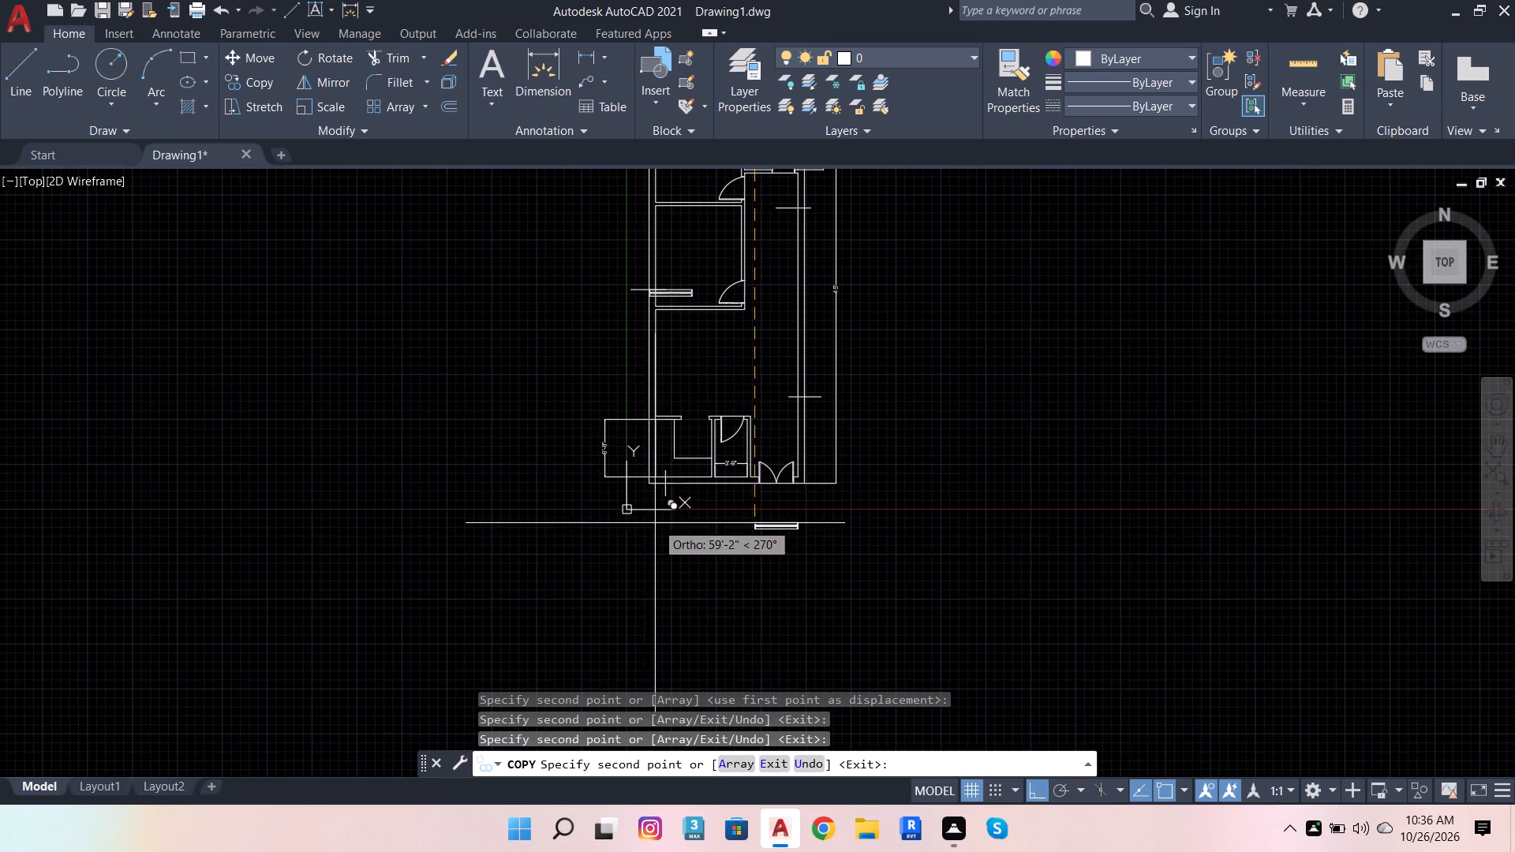
pyautogui.scroll(3, 652, 520)
pyautogui.click(711, 381)
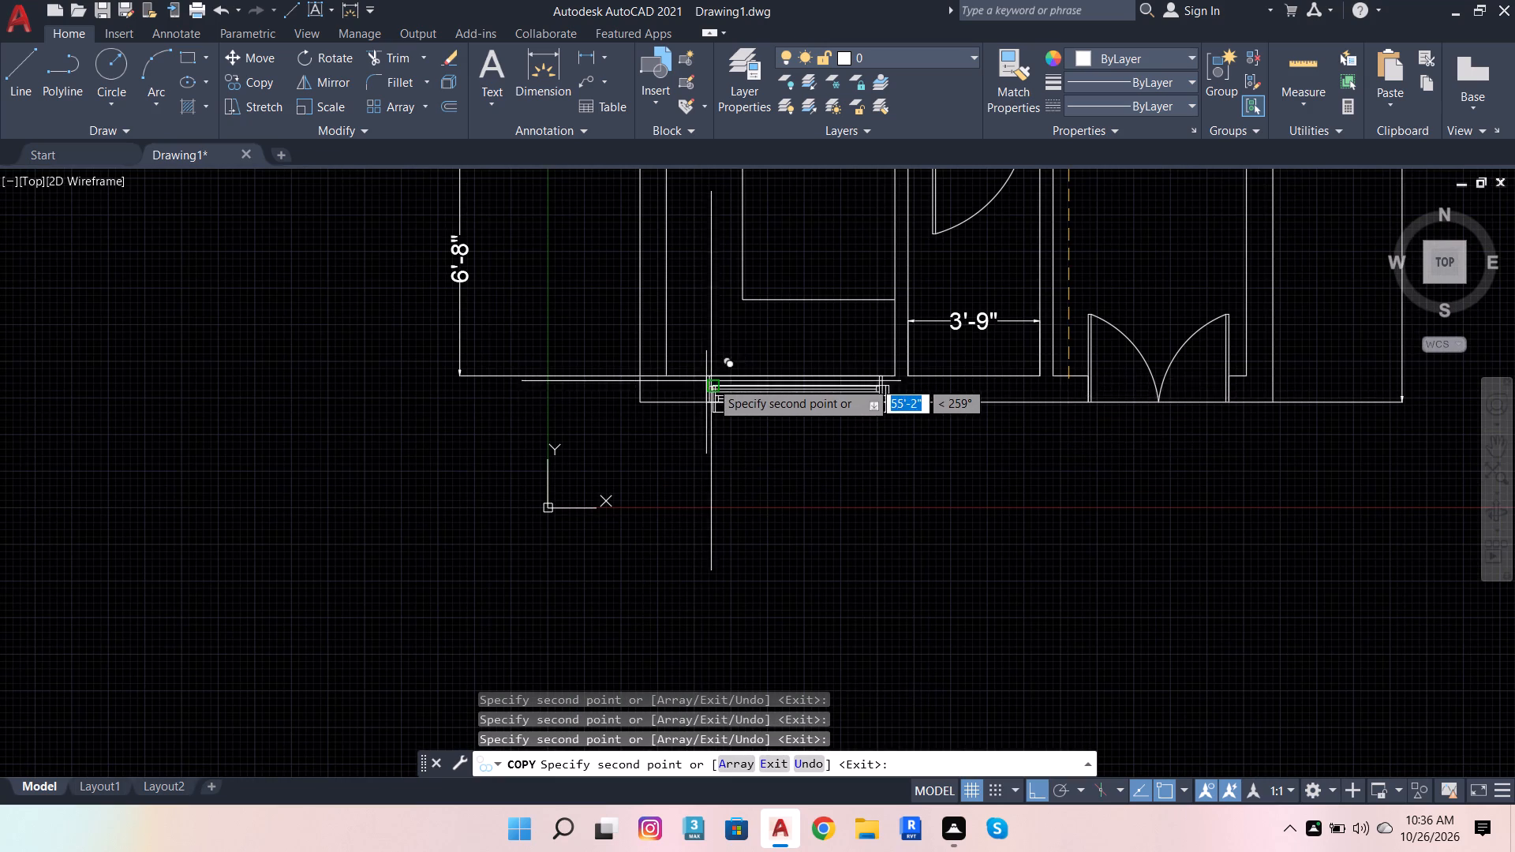
# Place window copies at the right outer wall's marker lines in the large lower room and the corridor below the small rooms.
pyautogui.scroll(-2, 571, 489)
pyautogui.scroll(3, 840, 308)
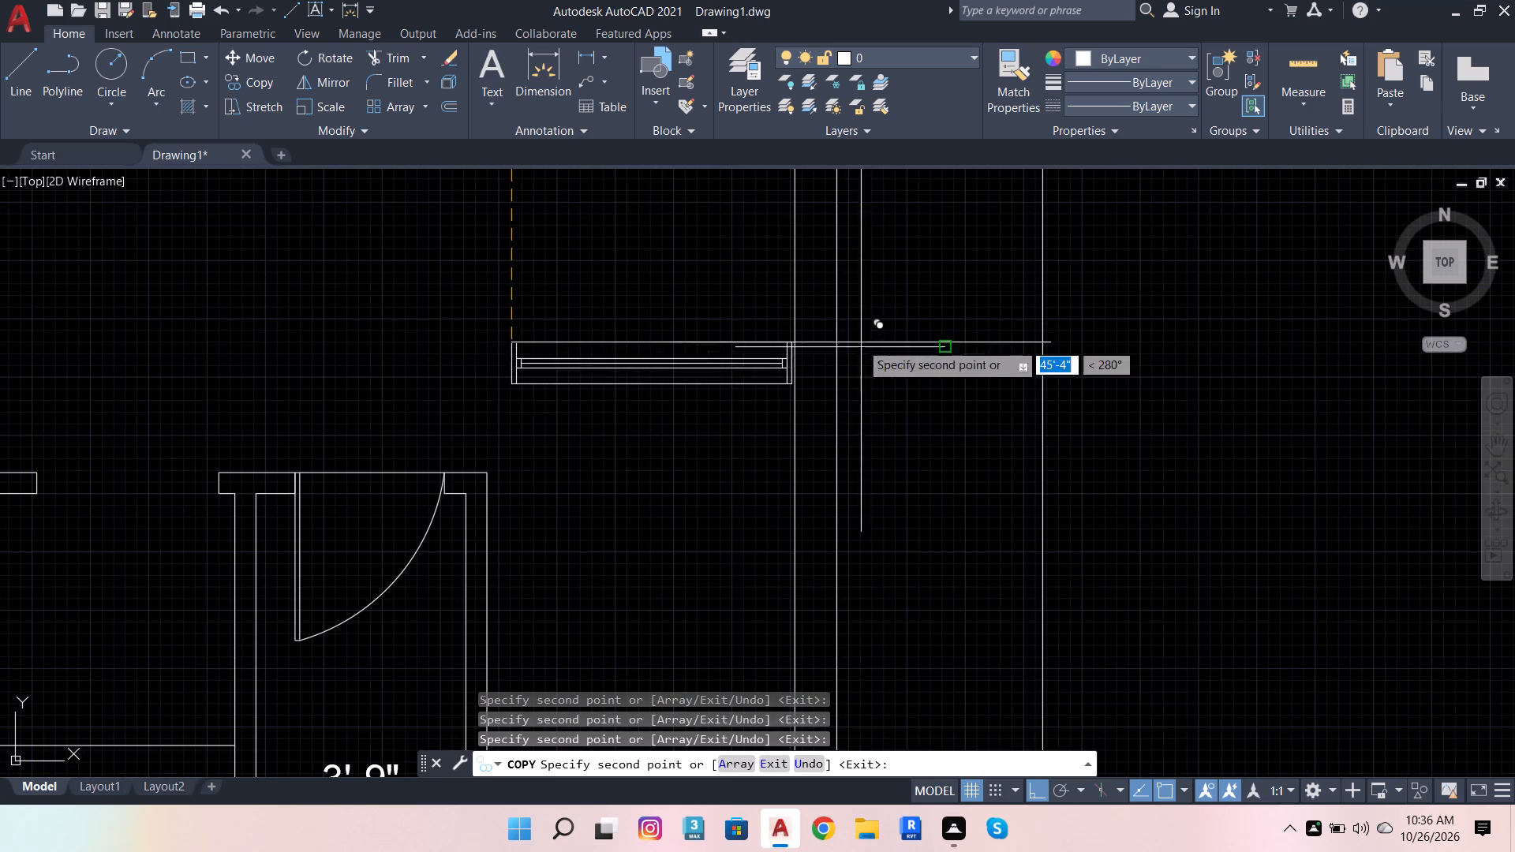
pyautogui.click(834, 354)
pyautogui.scroll(-4, 890, 439)
pyautogui.scroll(1, 872, 240)
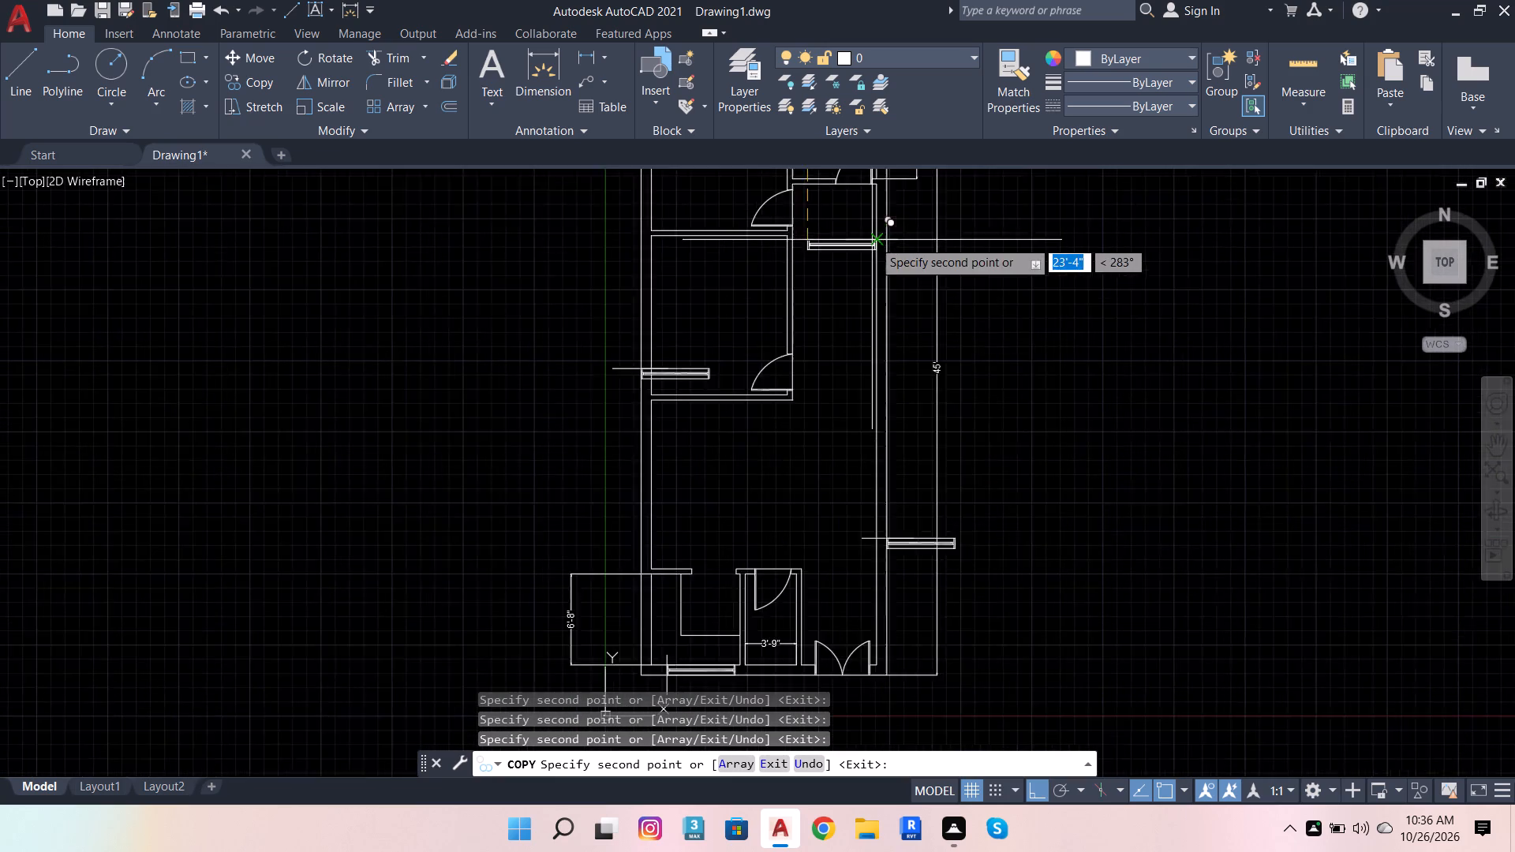
pyautogui.scroll(2, 874, 240)
pyautogui.click(907, 235)
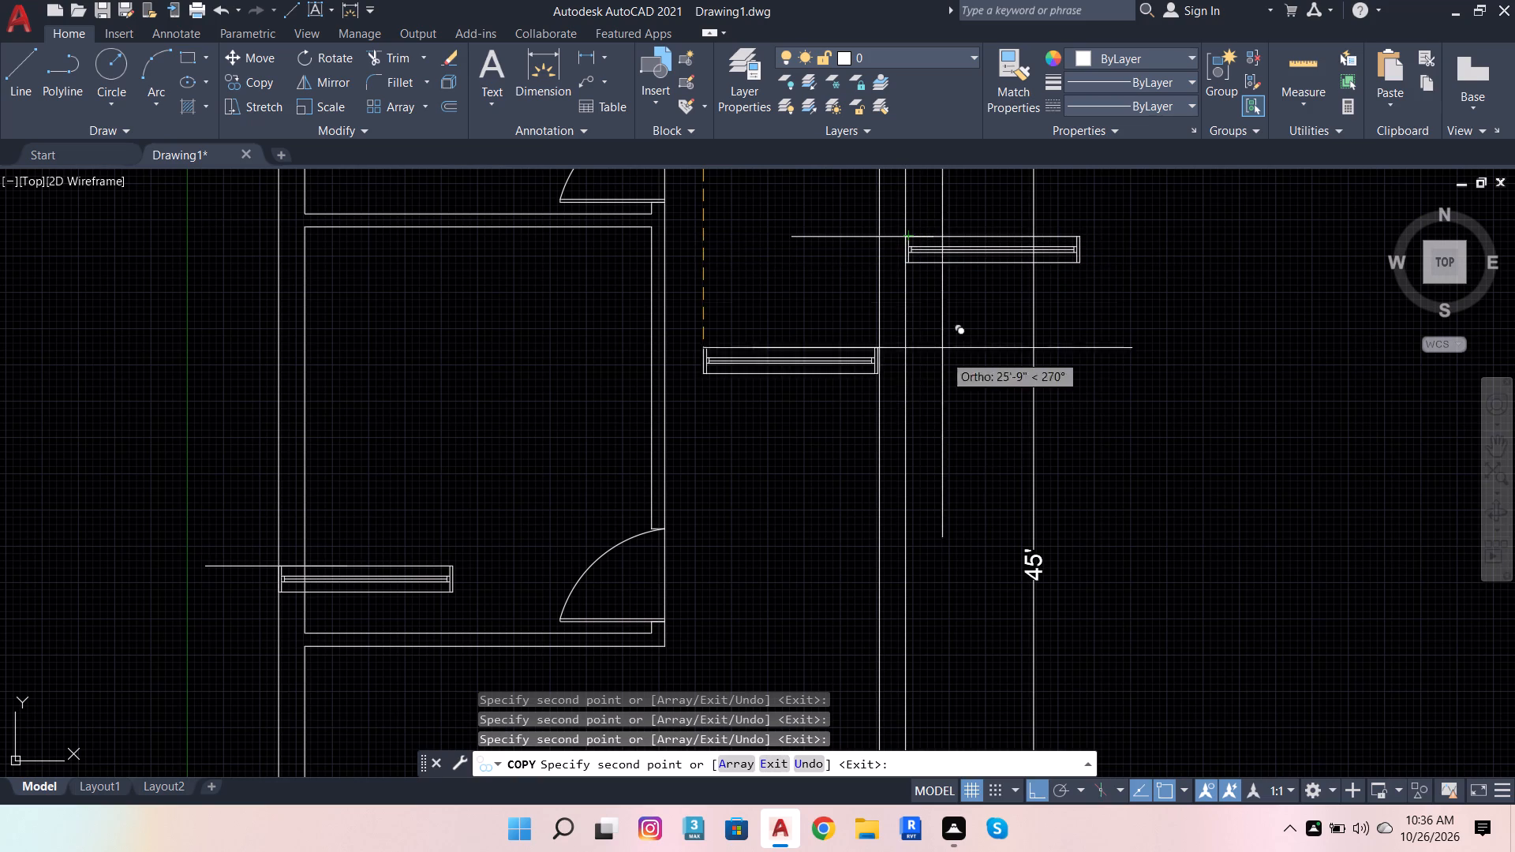
pyautogui.press('Escape')
# Rotate the left-wall window copy 90° about its upper-left corner so it lies vertically within the wall.
pyautogui.click(443, 596)
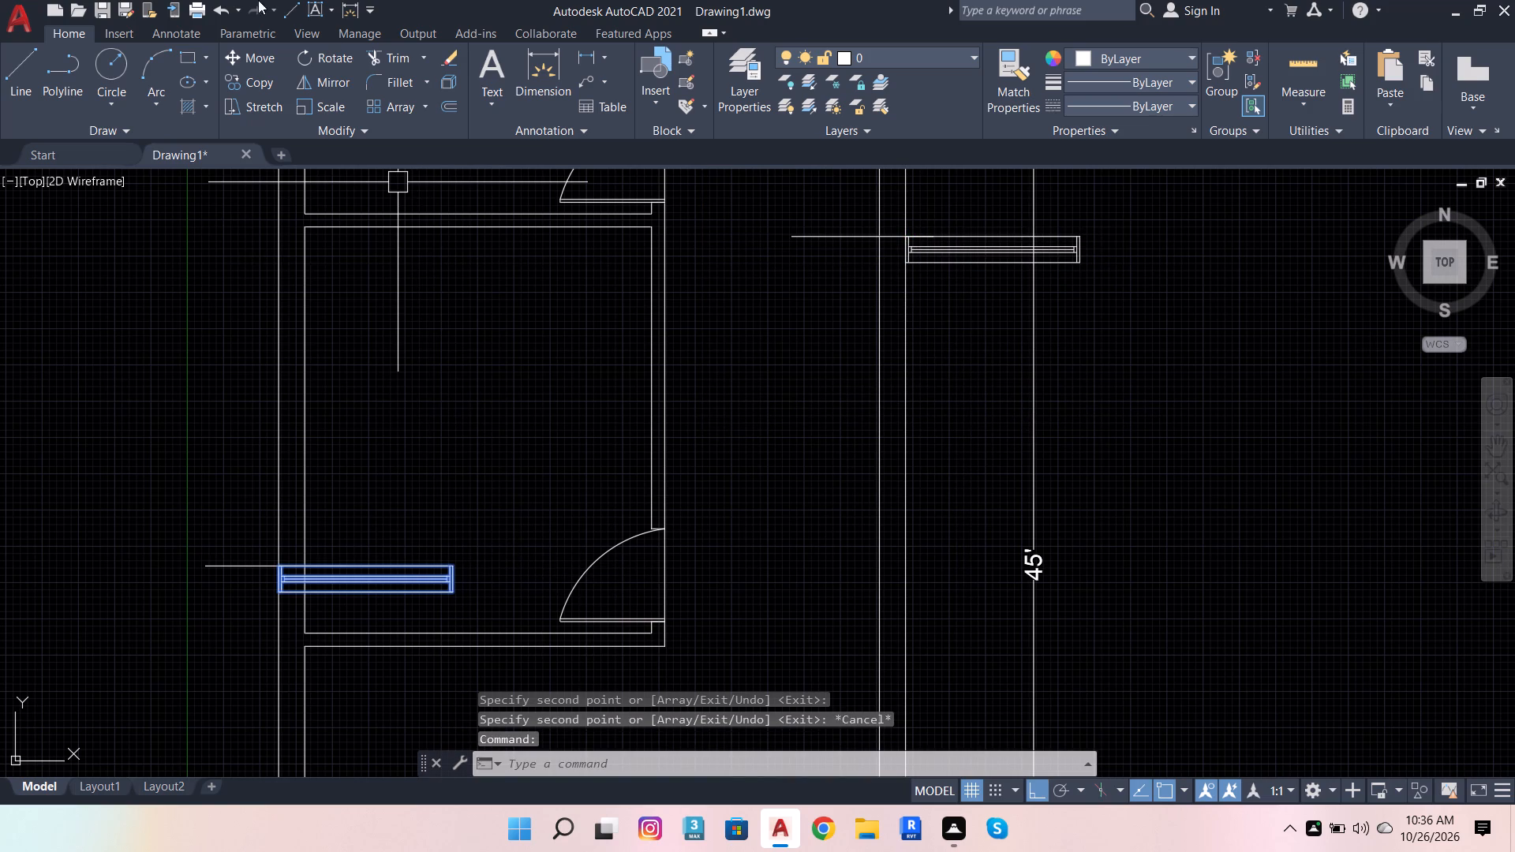
pyautogui.click(315, 62)
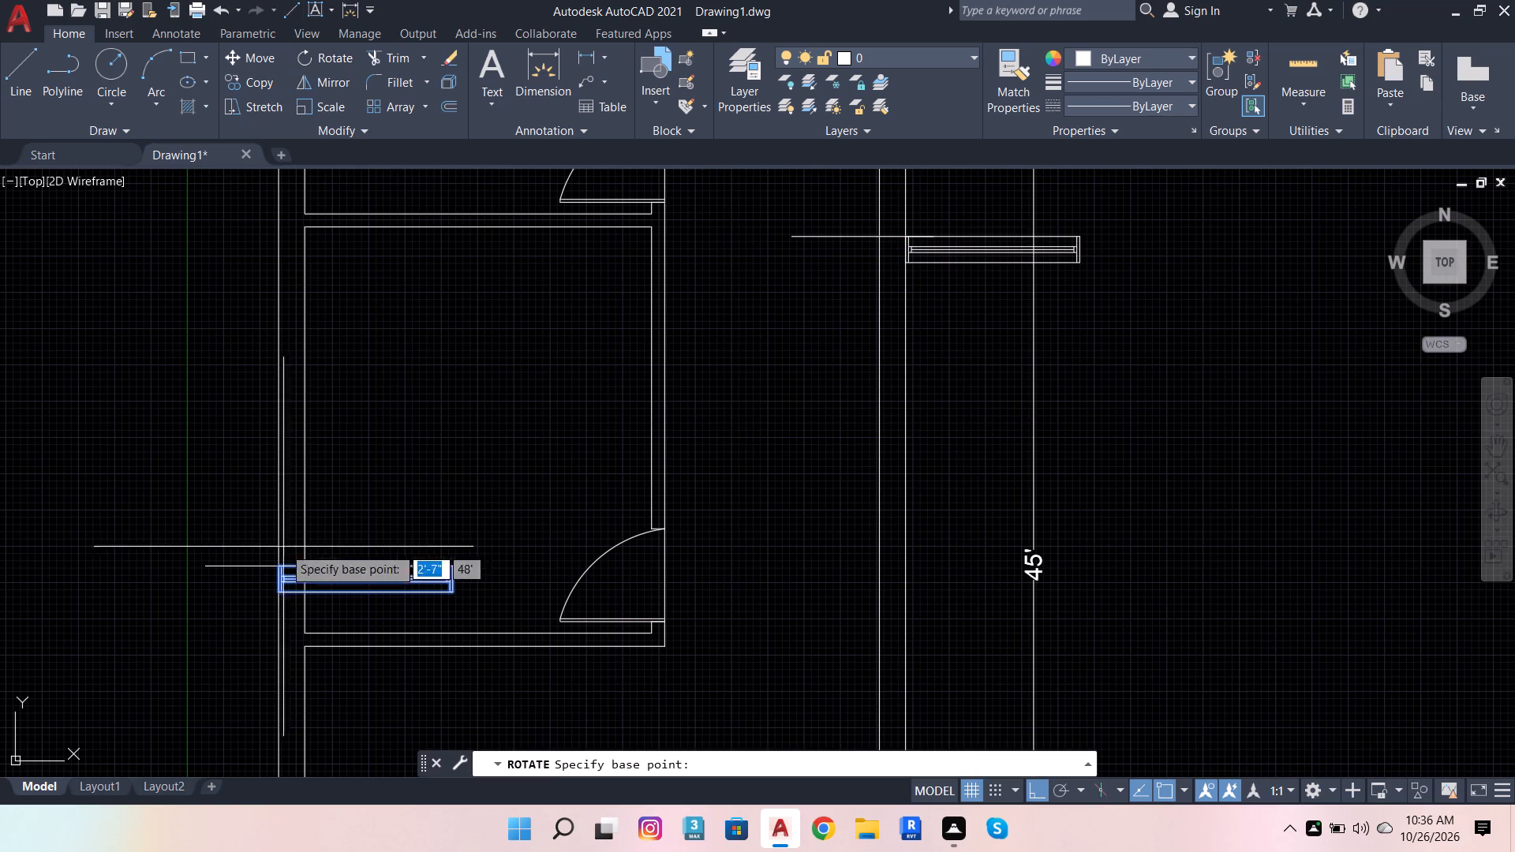
pyautogui.click(276, 565)
pyautogui.click(208, 420)
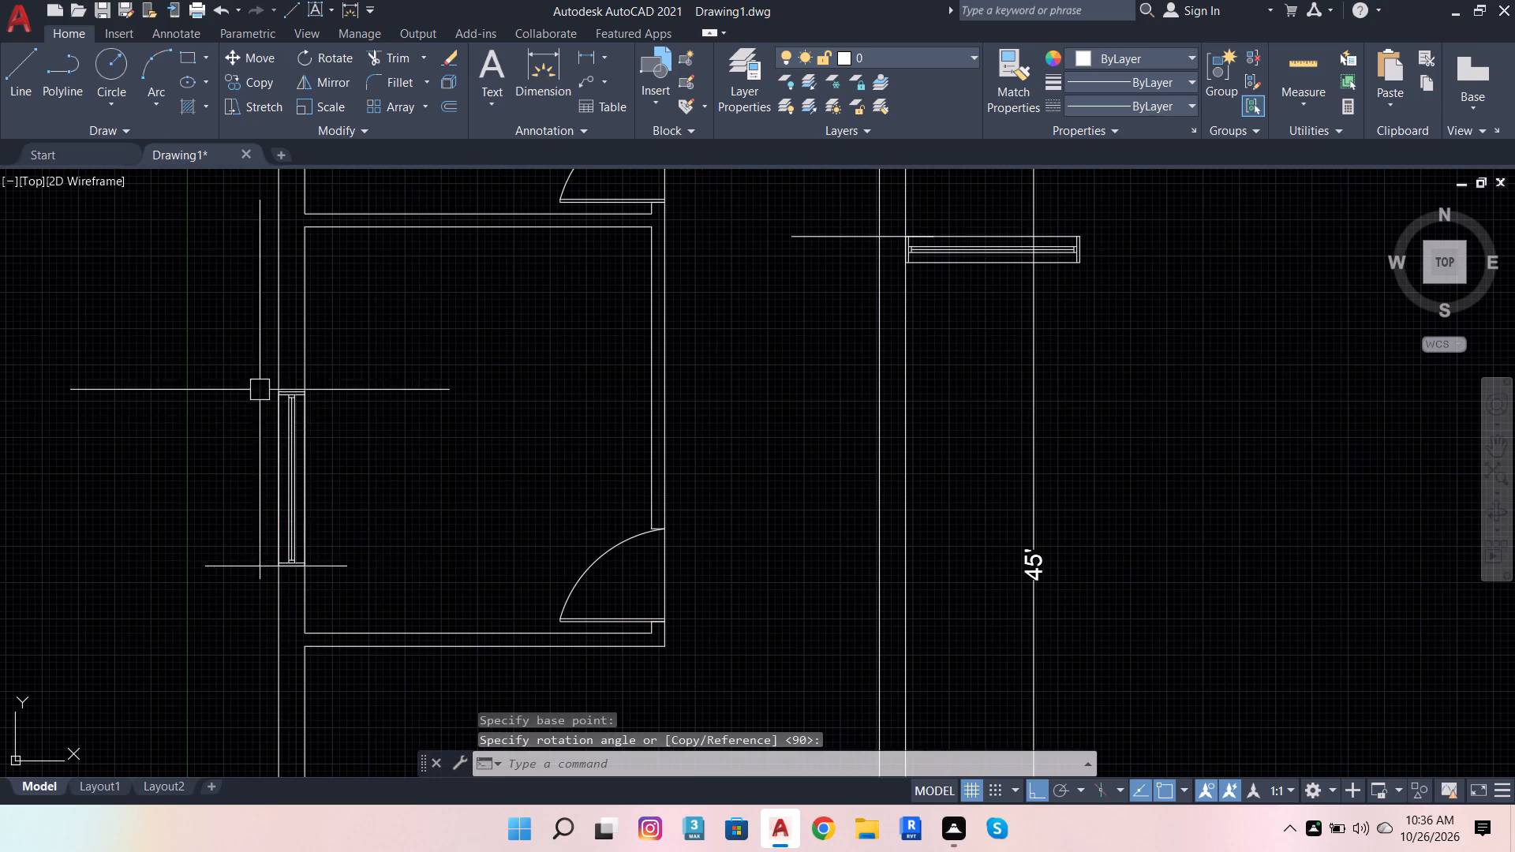
# Rotate the corridor's right-wall window copy 270° about a point near its upper-left corner so it lies vertically.
pyautogui.scroll(-3, 381, 372)
pyautogui.scroll(3, 589, 379)
pyautogui.click(392, 302)
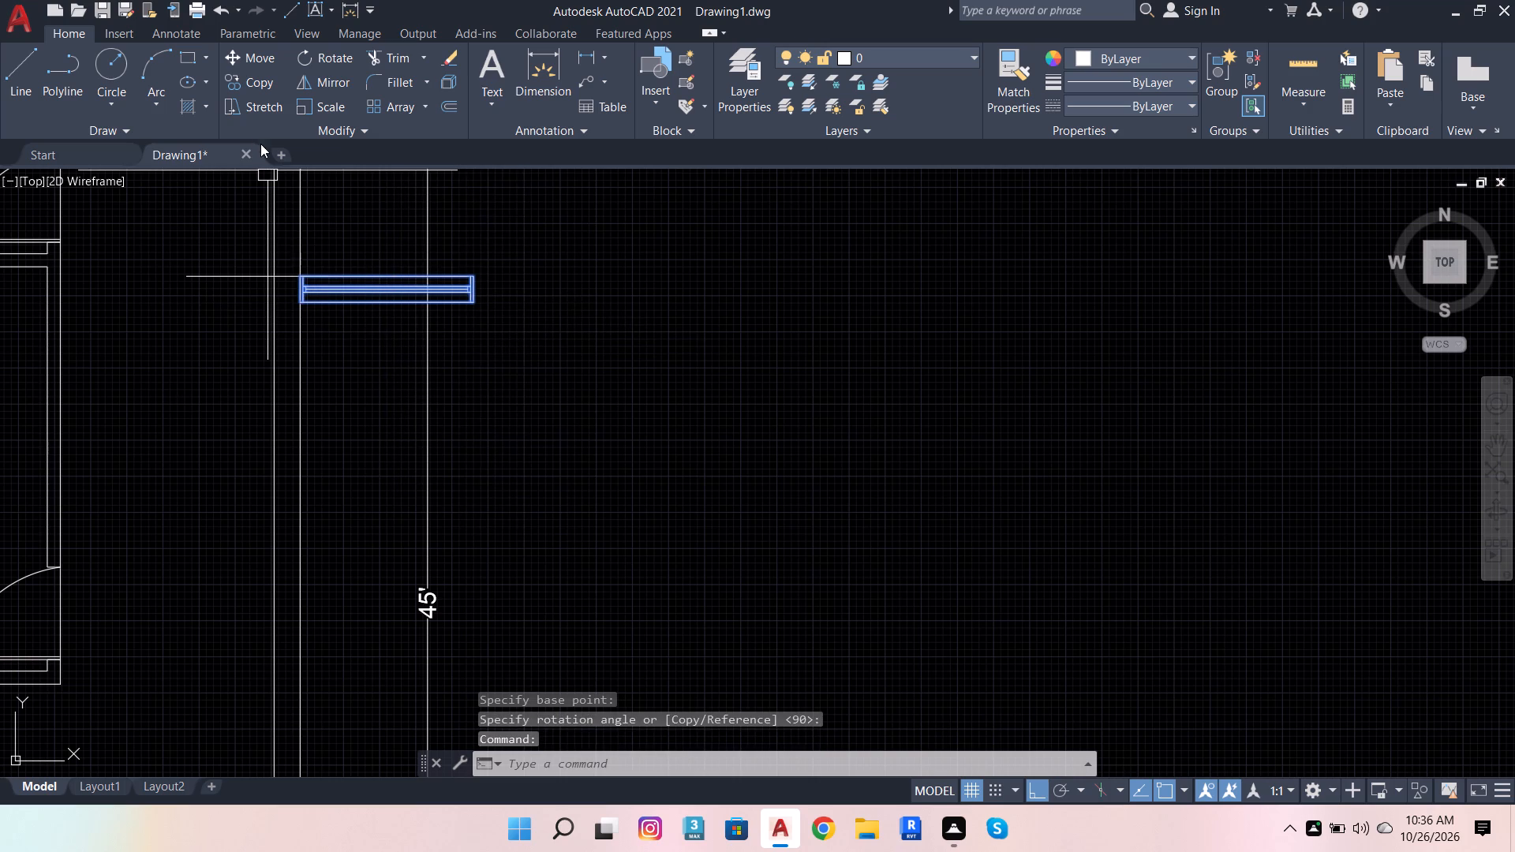
pyautogui.click(312, 59)
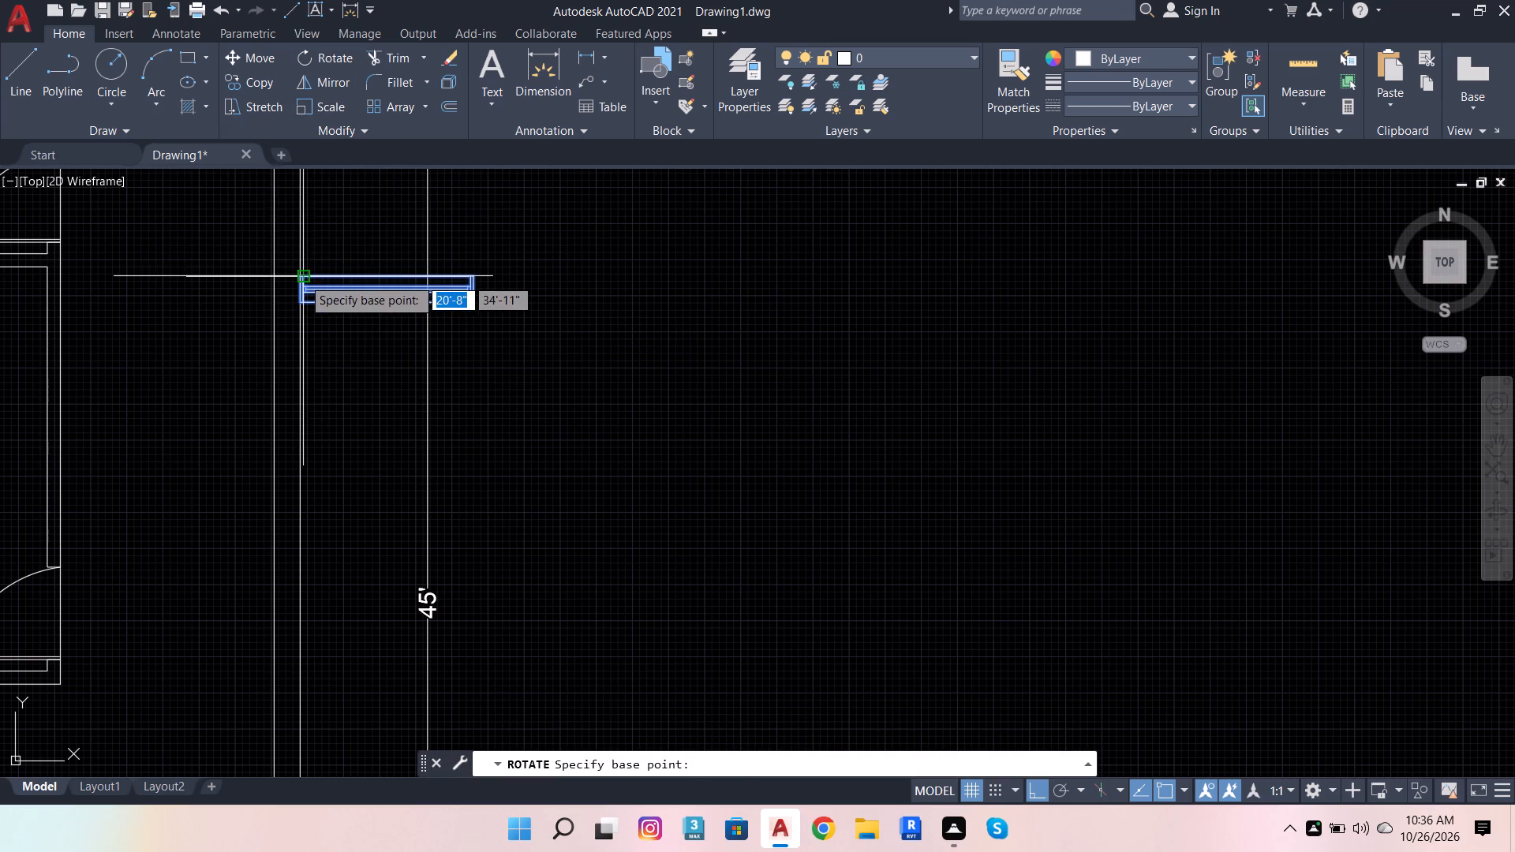
pyautogui.click(302, 278)
pyautogui.click(335, 420)
# Move the rotated corridor window by its upper-right corner onto the intersection of the wall's outer face and the marker line.
pyautogui.scroll(2, 294, 313)
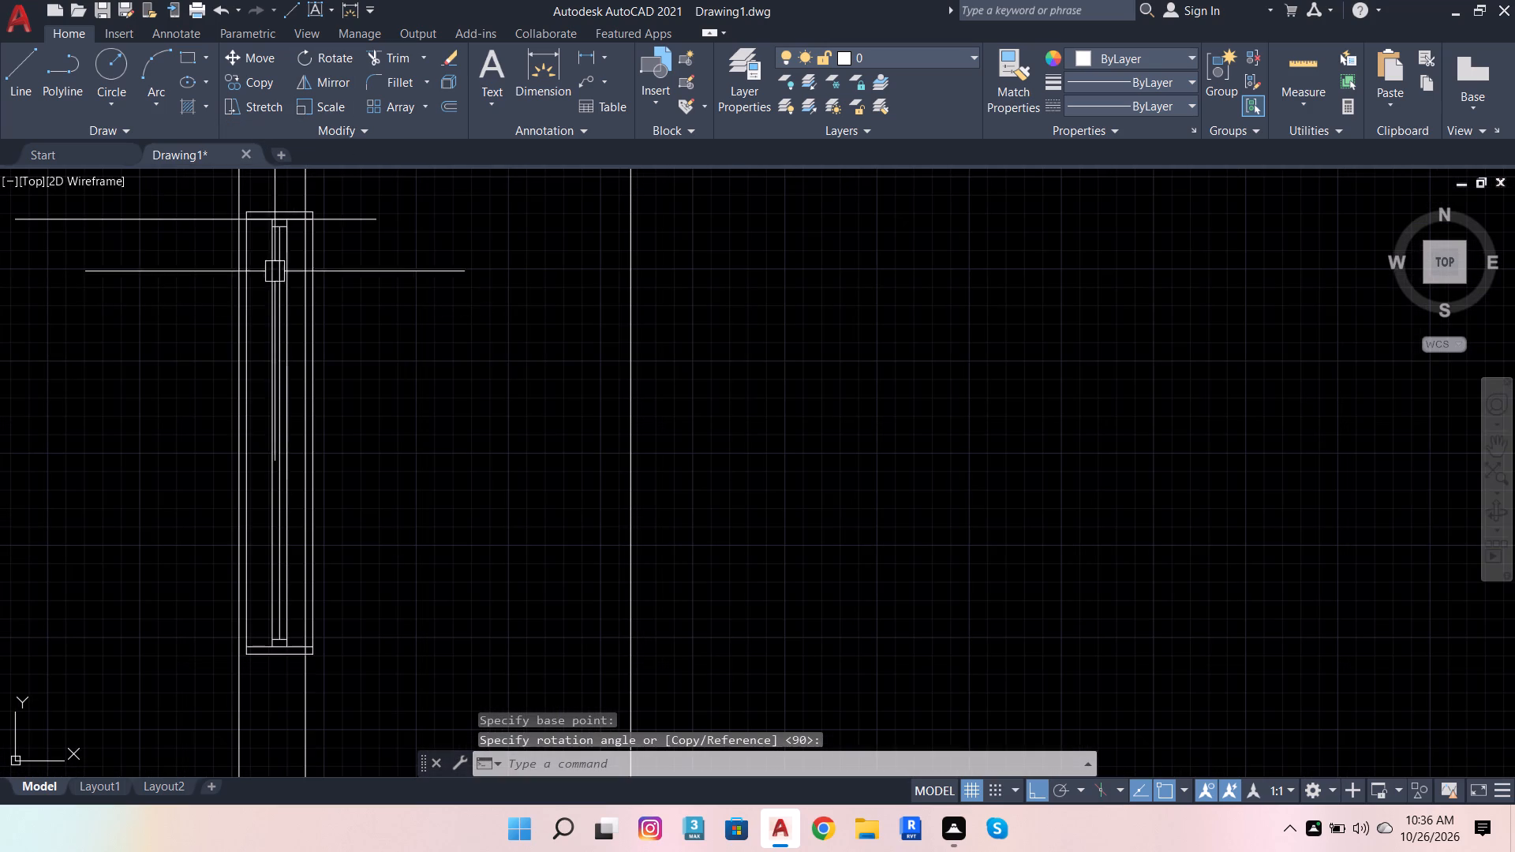
pyautogui.click(282, 267)
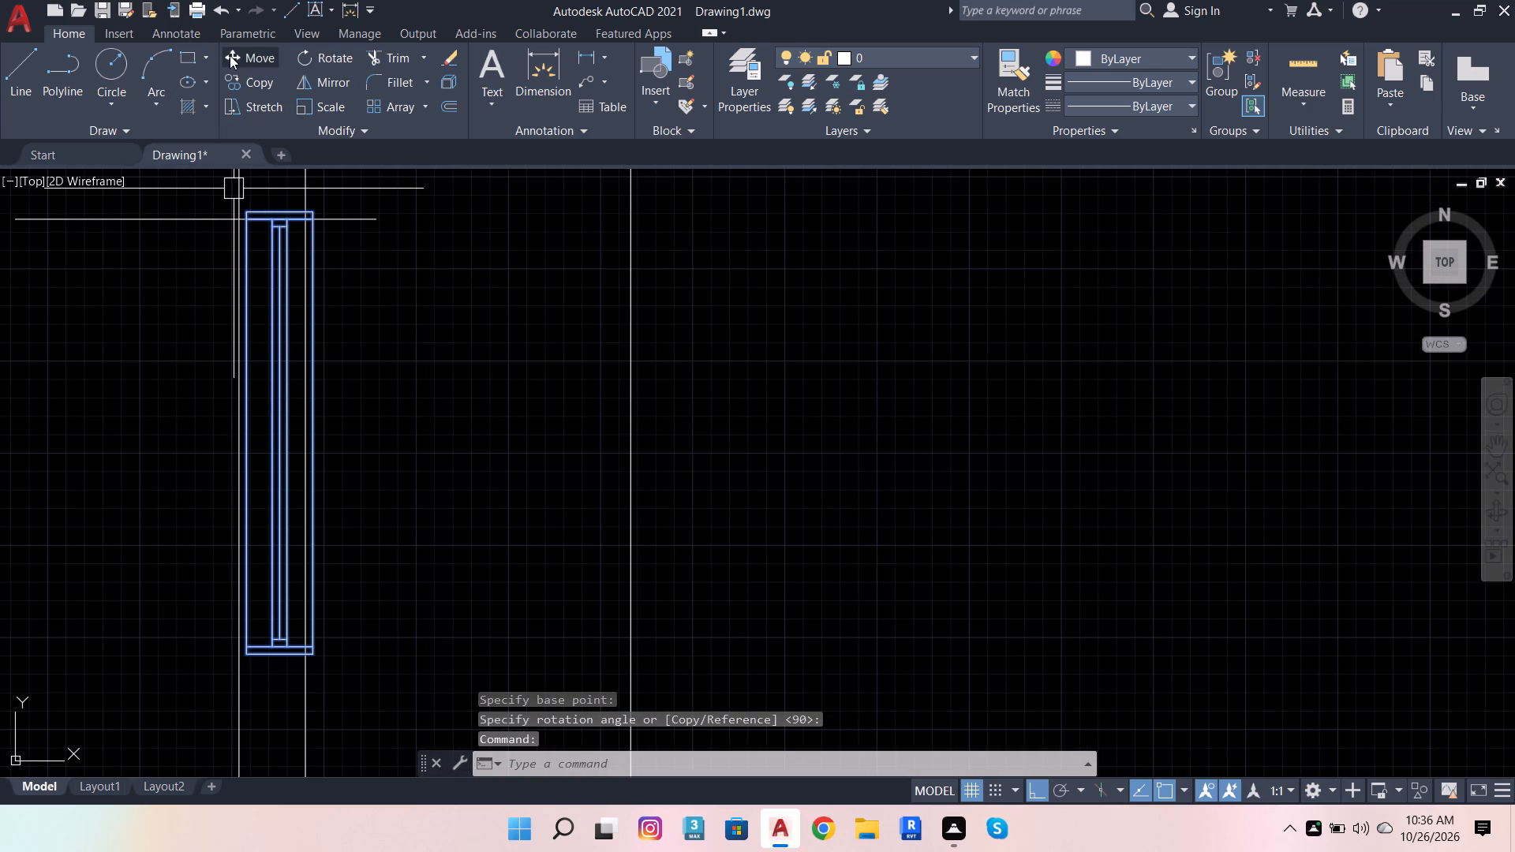
pyautogui.click(235, 54)
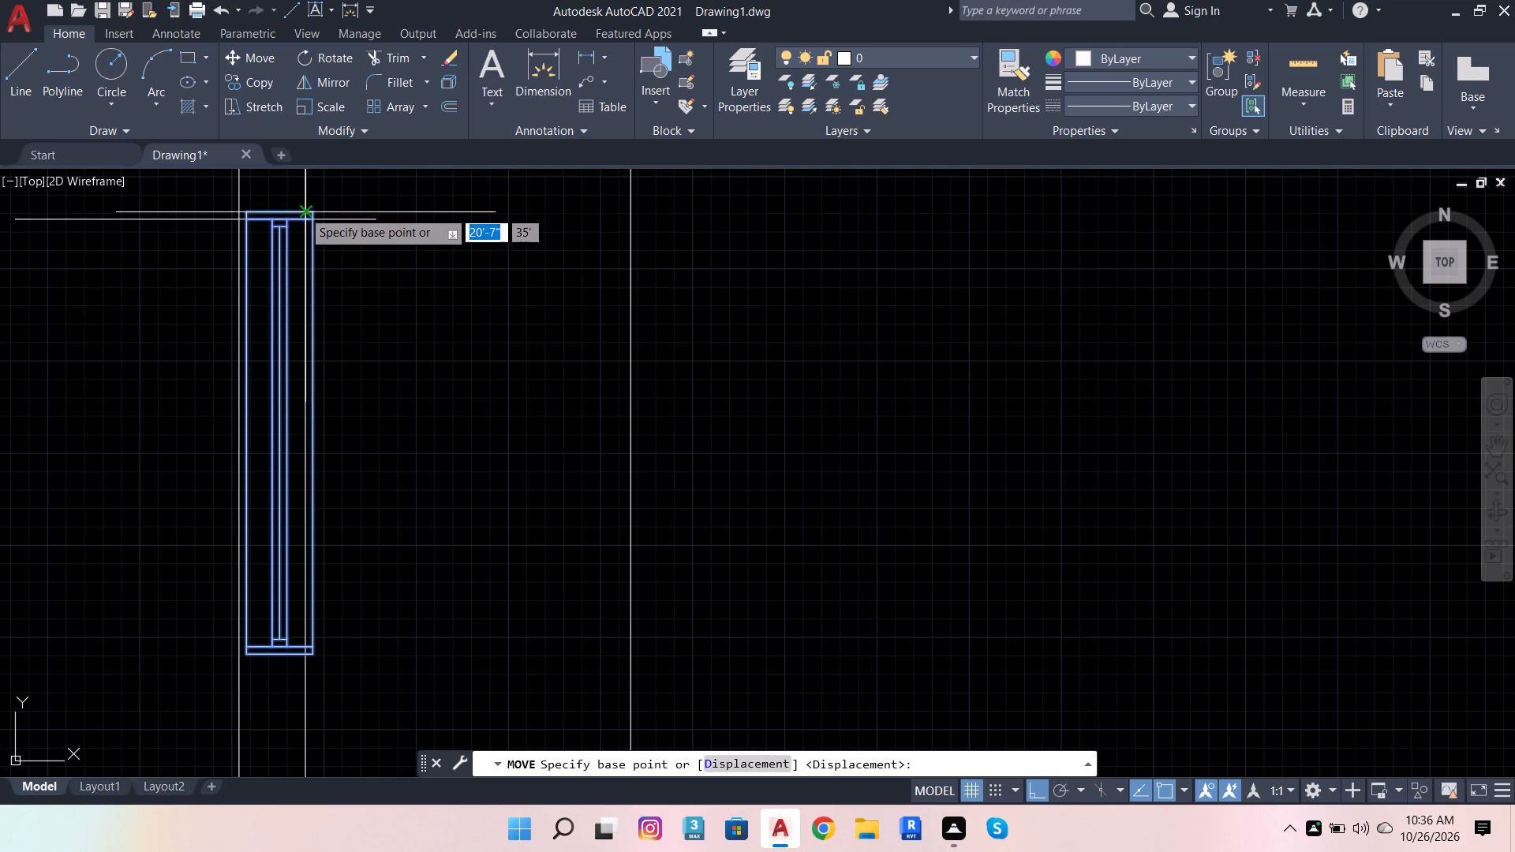
pyautogui.click(316, 206)
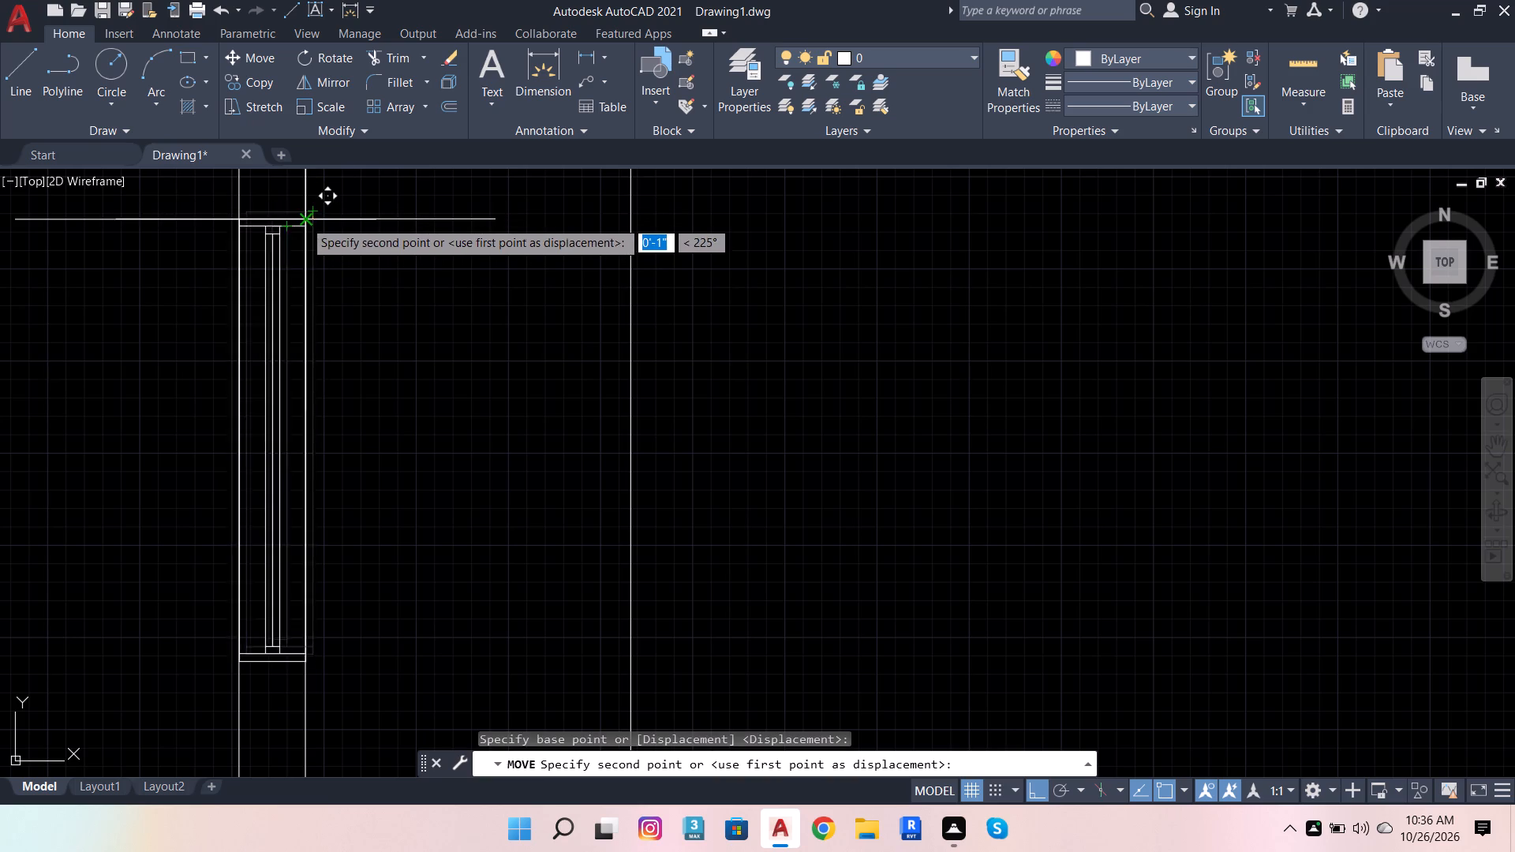
pyautogui.click(305, 222)
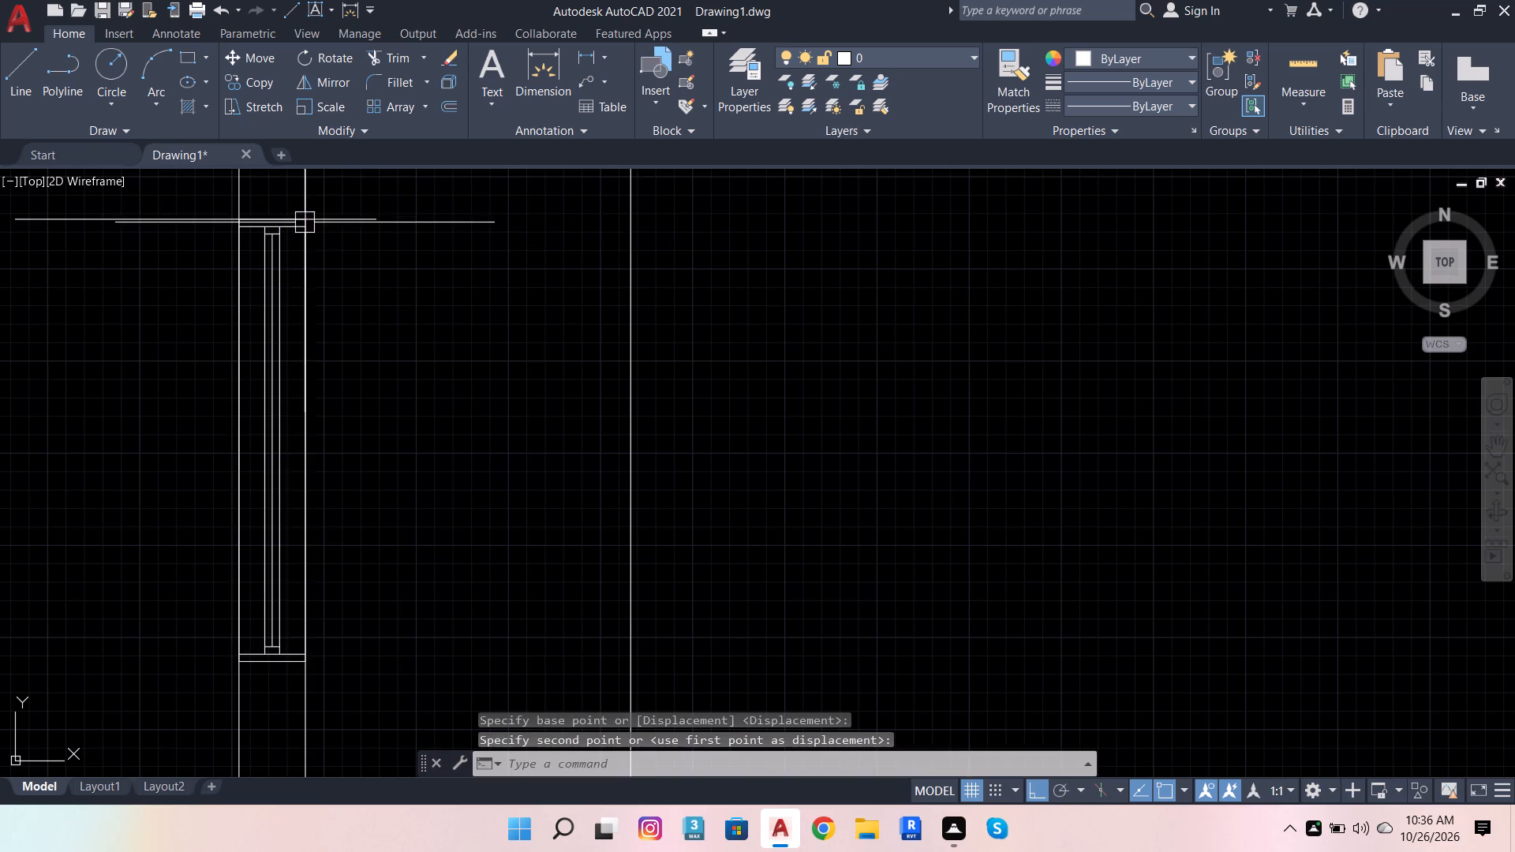
# Rotate the large lower room's right-wall window copy 270° about its upper-left corner so it sits vertically within the wall.
pyautogui.scroll(-4, 444, 207)
pyautogui.scroll(-1, 413, 299)
pyautogui.scroll(-1, 414, 426)
pyautogui.scroll(3, 420, 461)
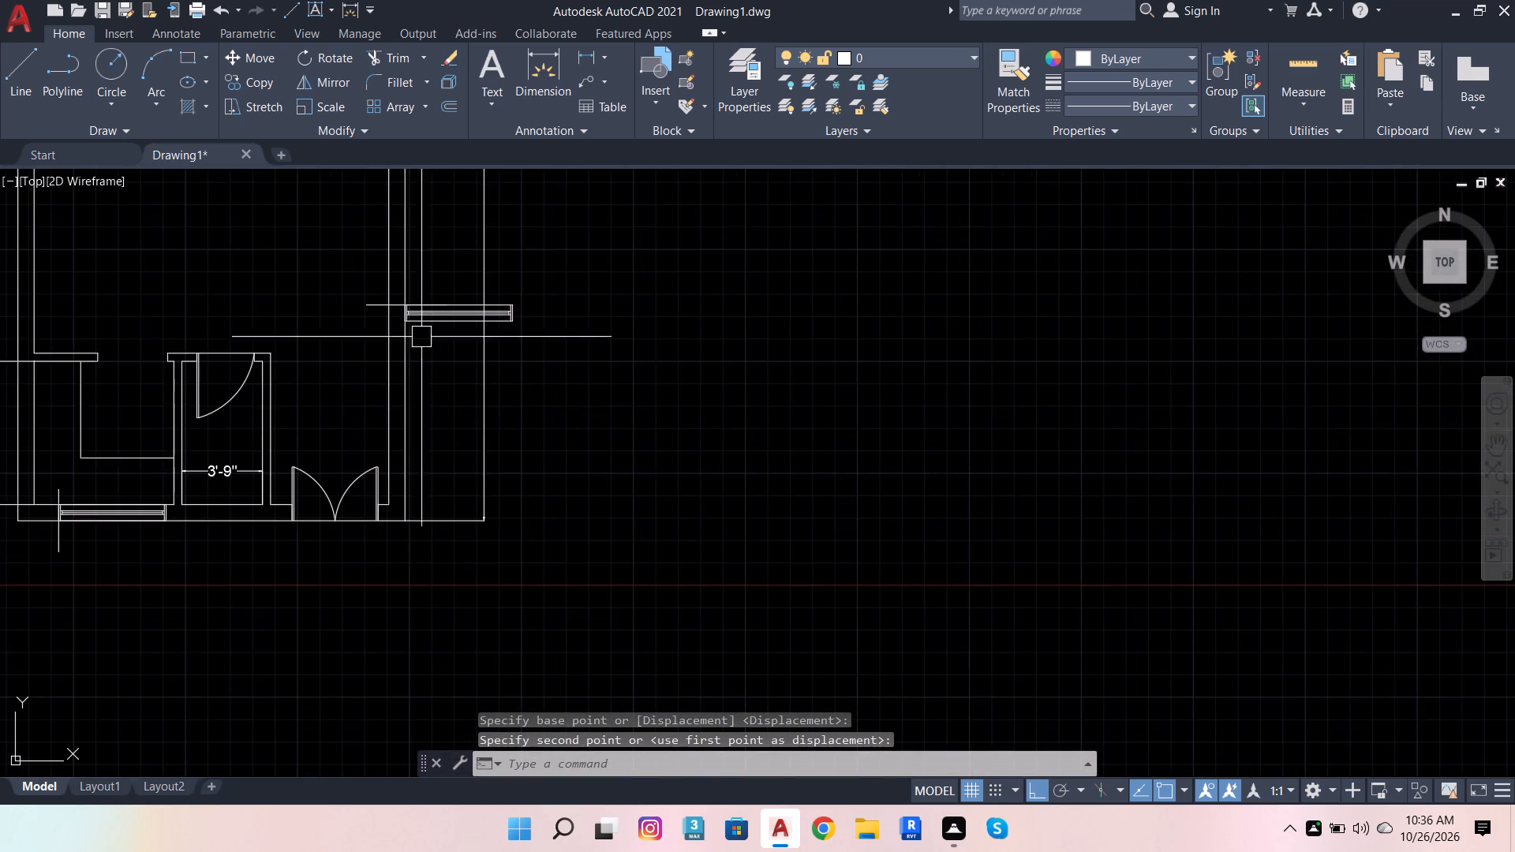
pyautogui.scroll(4, 430, 322)
pyautogui.click(431, 321)
pyautogui.click(324, 258)
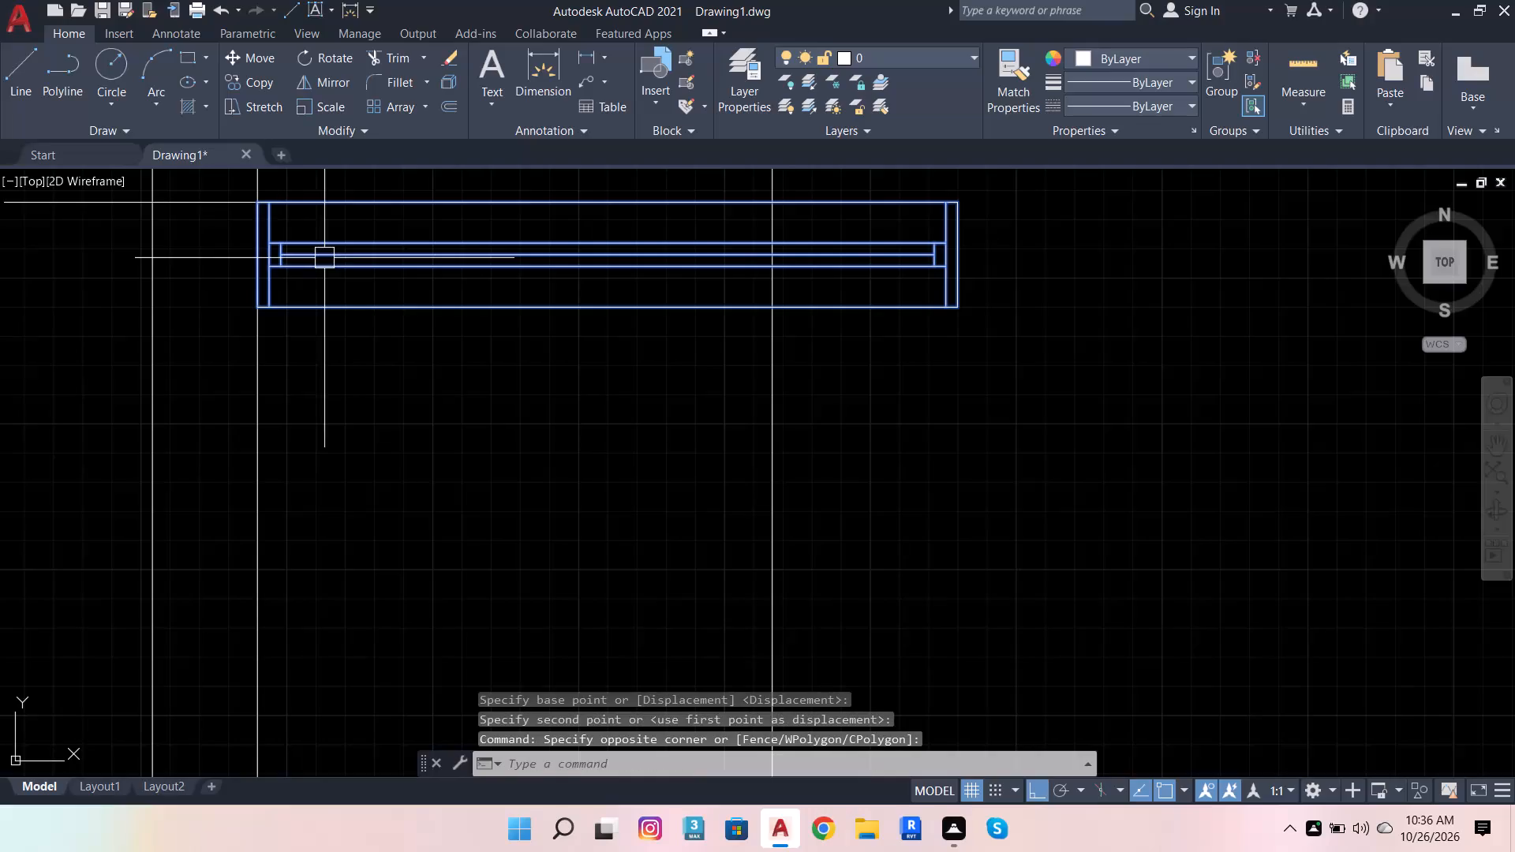
pyautogui.click(331, 53)
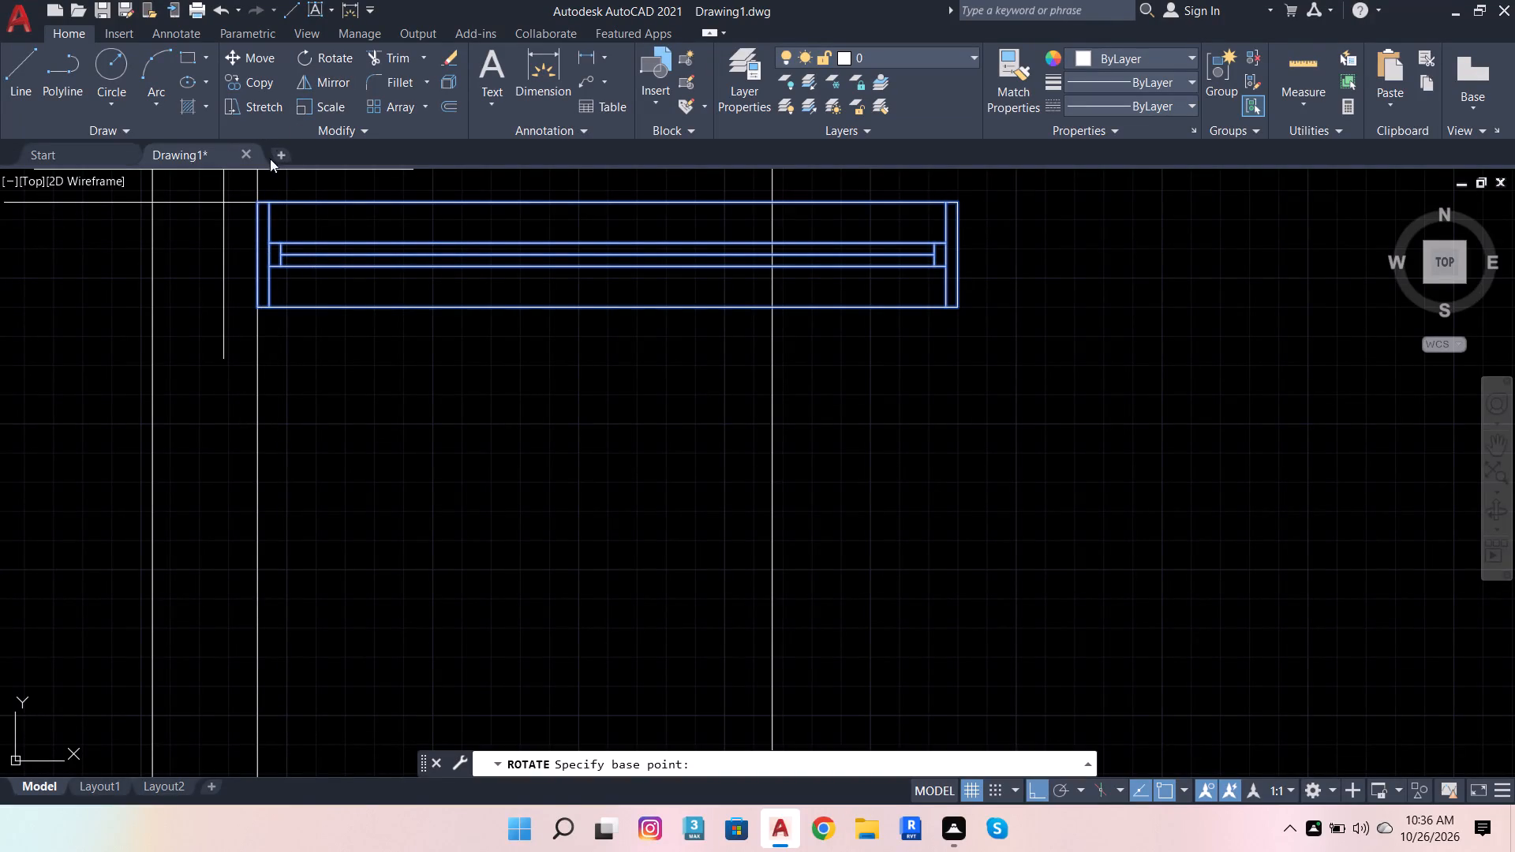
pyautogui.click(252, 205)
pyautogui.click(360, 413)
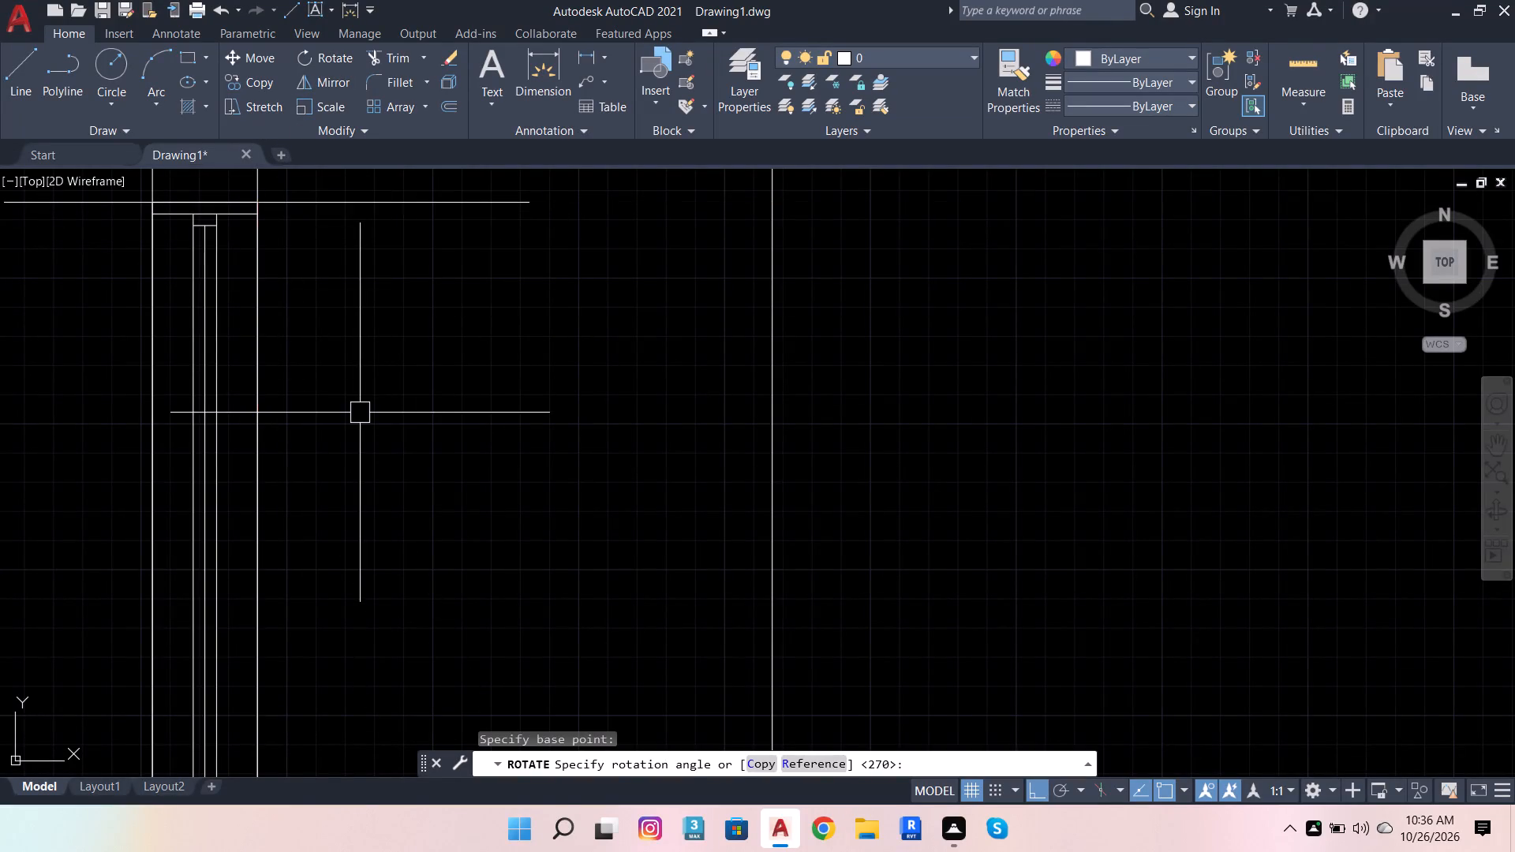
# Delete the six marker lines beside the placed windows in the right, bottom, left and top outer walls.
pyautogui.scroll(-4, 450, 401)
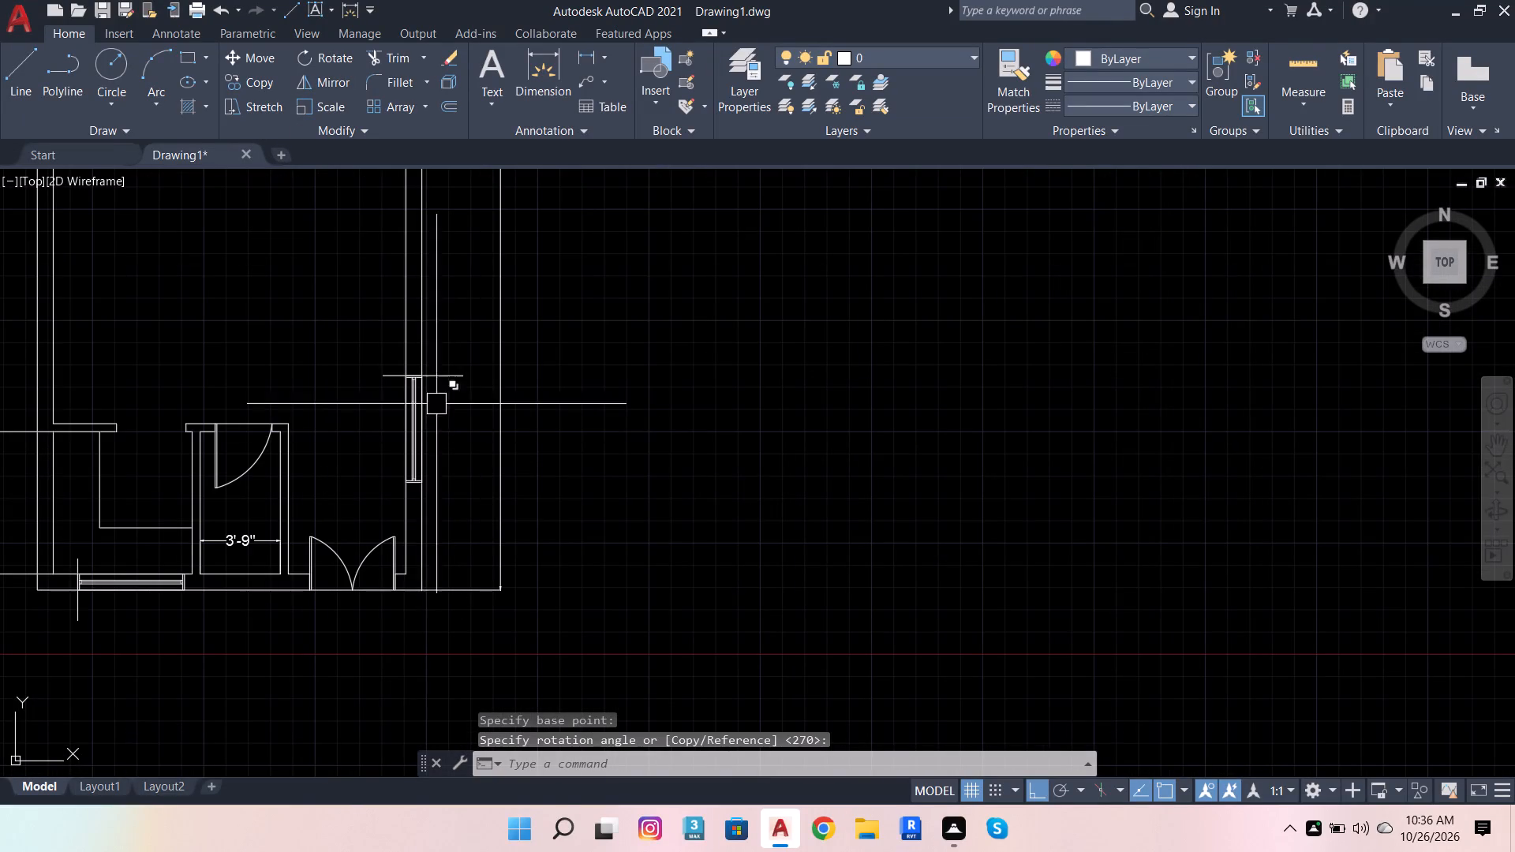
pyautogui.click(466, 409)
pyautogui.click(443, 367)
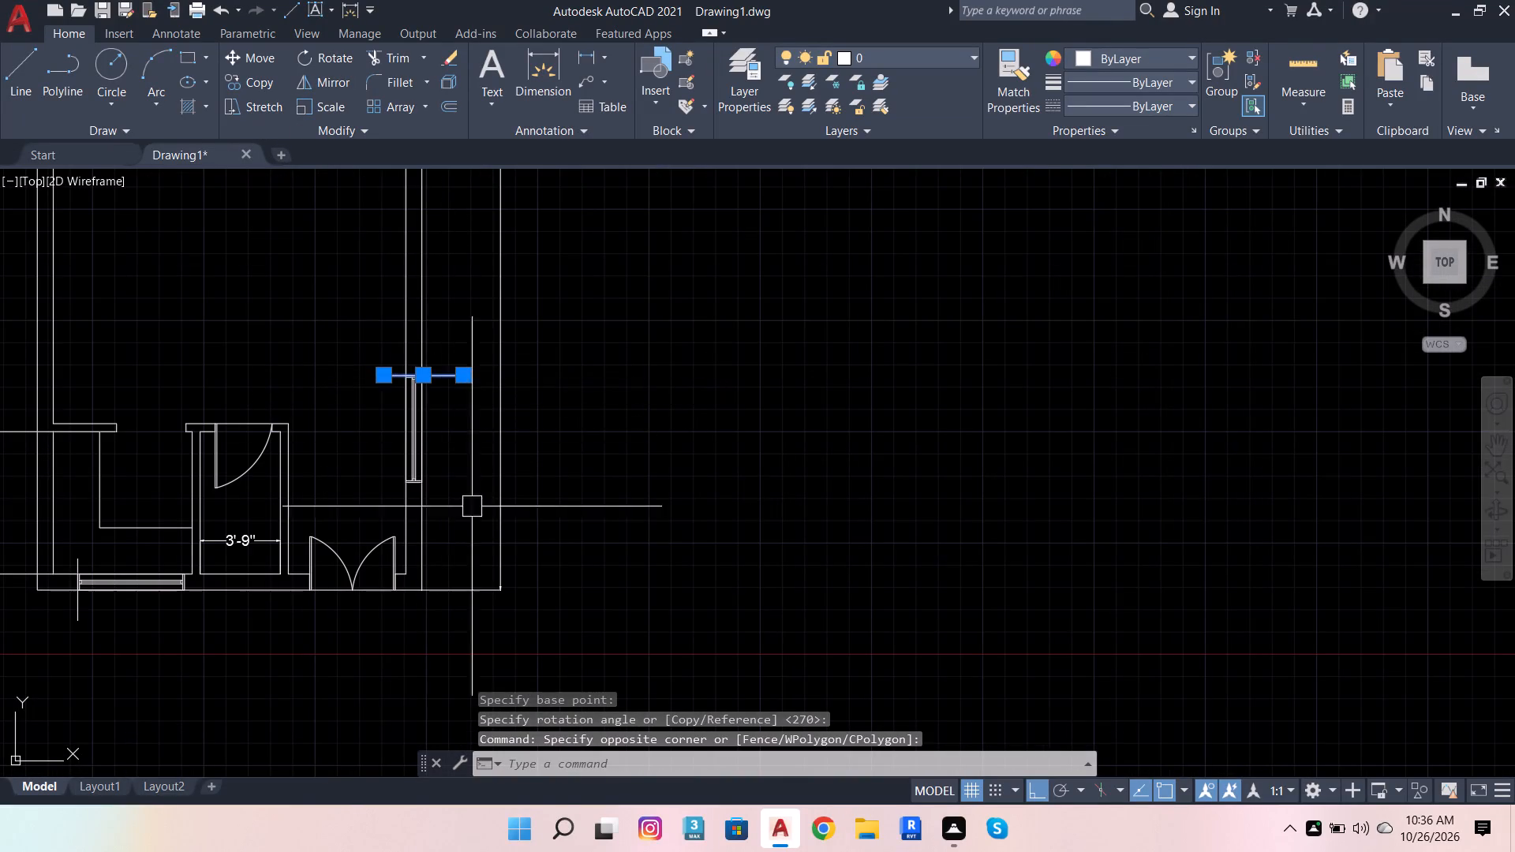
pyautogui.scroll(4, 79, 635)
pyautogui.click(136, 527)
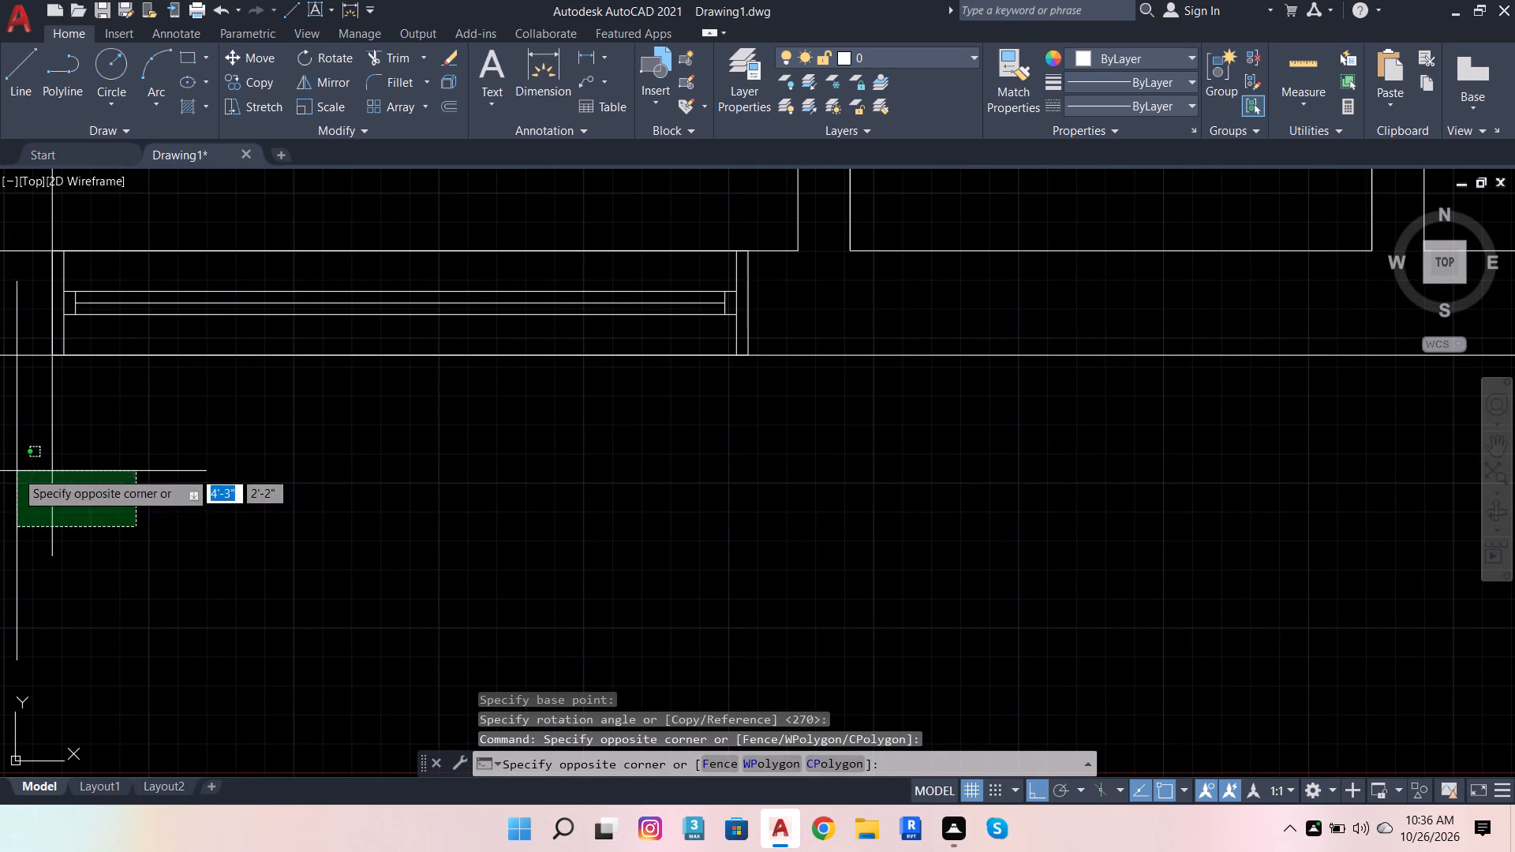
pyautogui.click(16, 471)
pyautogui.scroll(-6, 168, 556)
pyautogui.scroll(4, 110, 382)
pyautogui.click(279, 285)
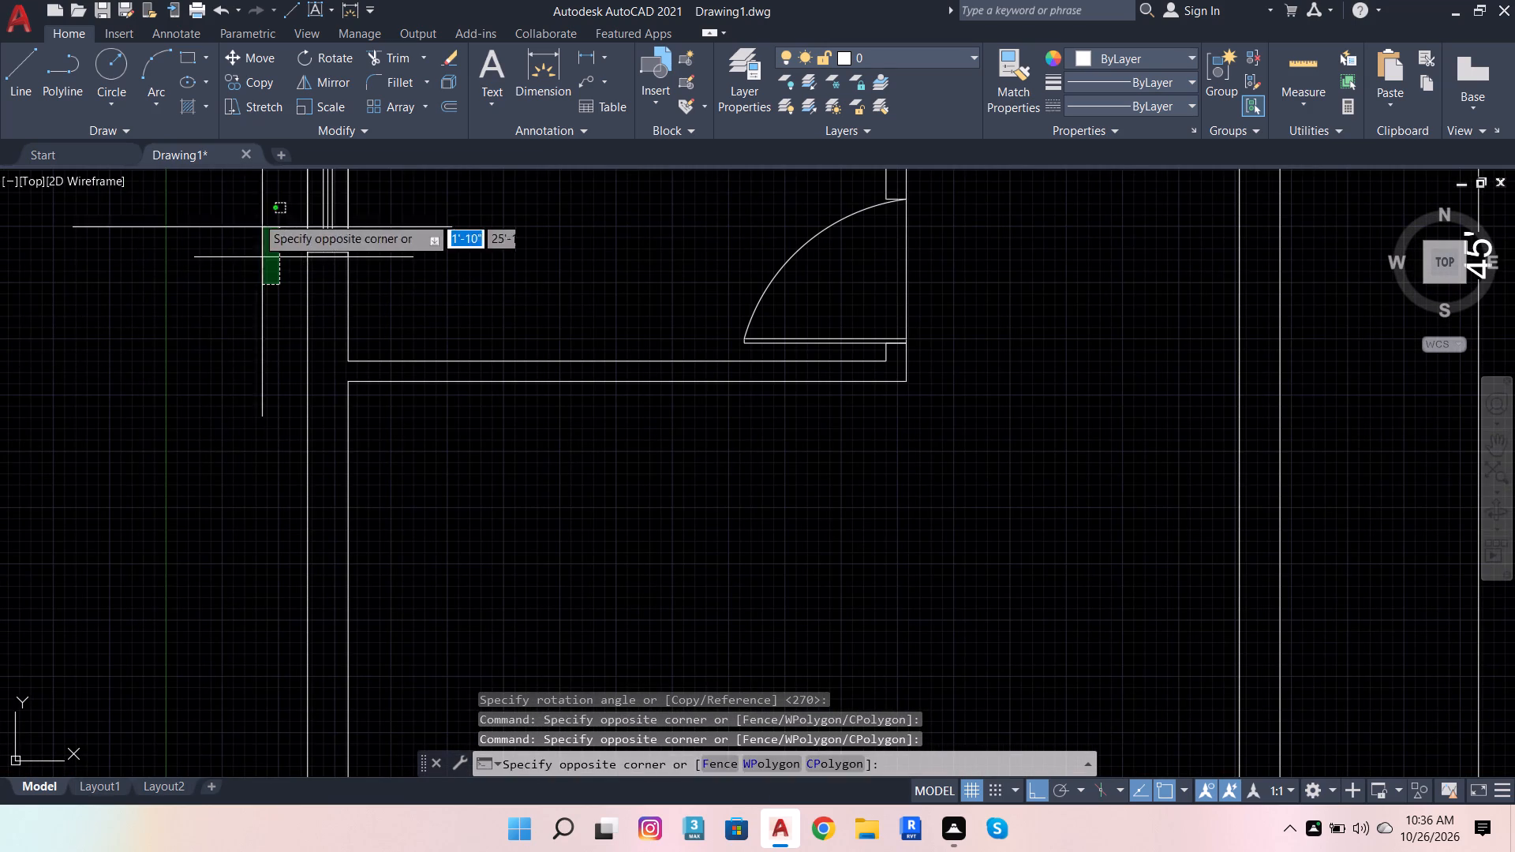
pyautogui.click(249, 198)
pyautogui.scroll(-6, 147, 560)
pyautogui.scroll(5, 199, 526)
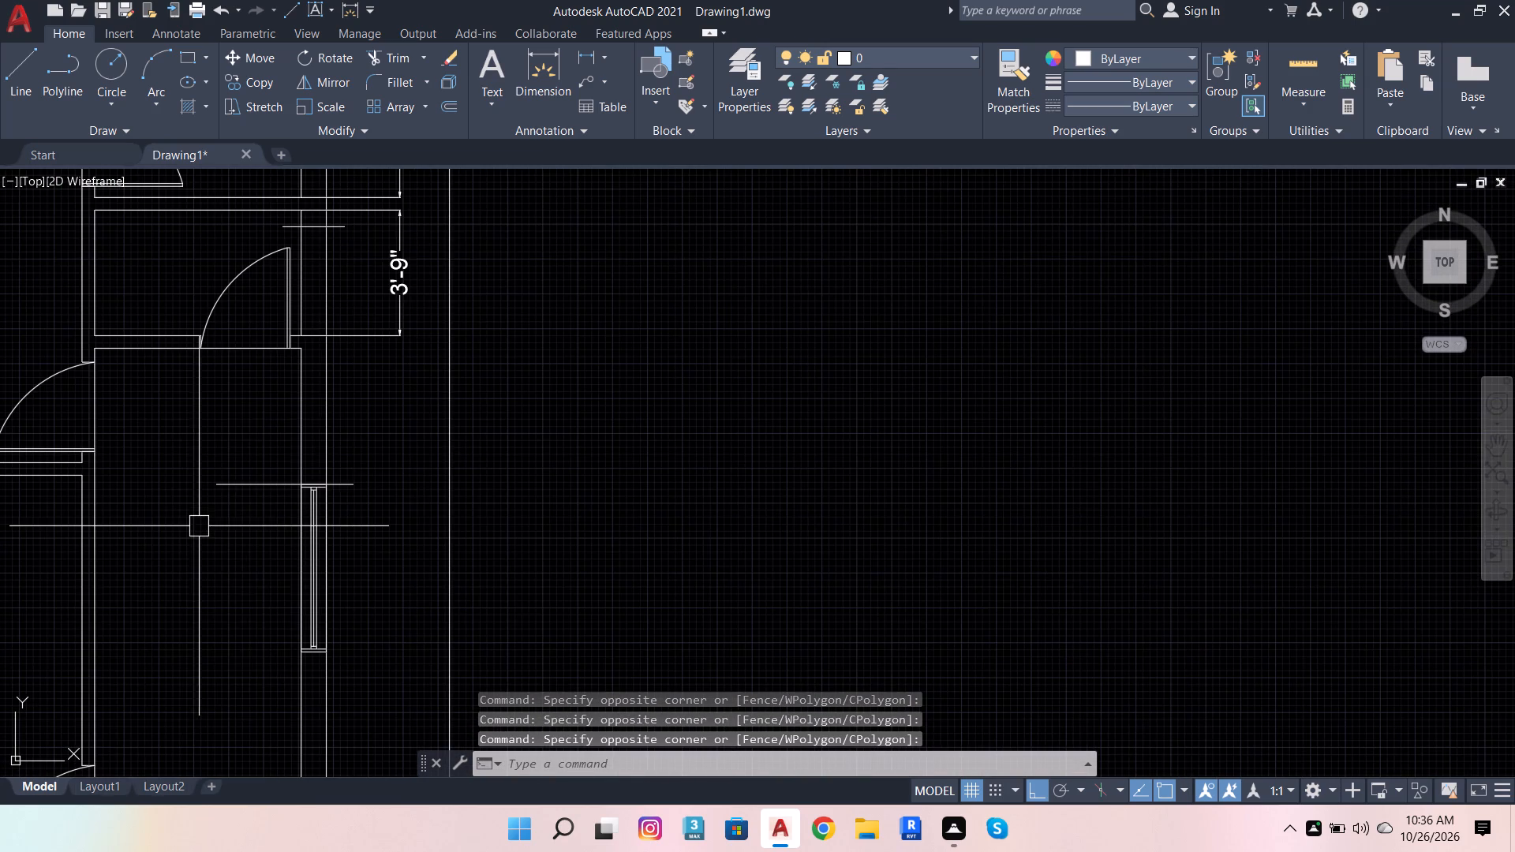
pyautogui.click(255, 513)
pyautogui.click(241, 451)
pyautogui.scroll(-5, 431, 625)
pyautogui.scroll(3, 365, 583)
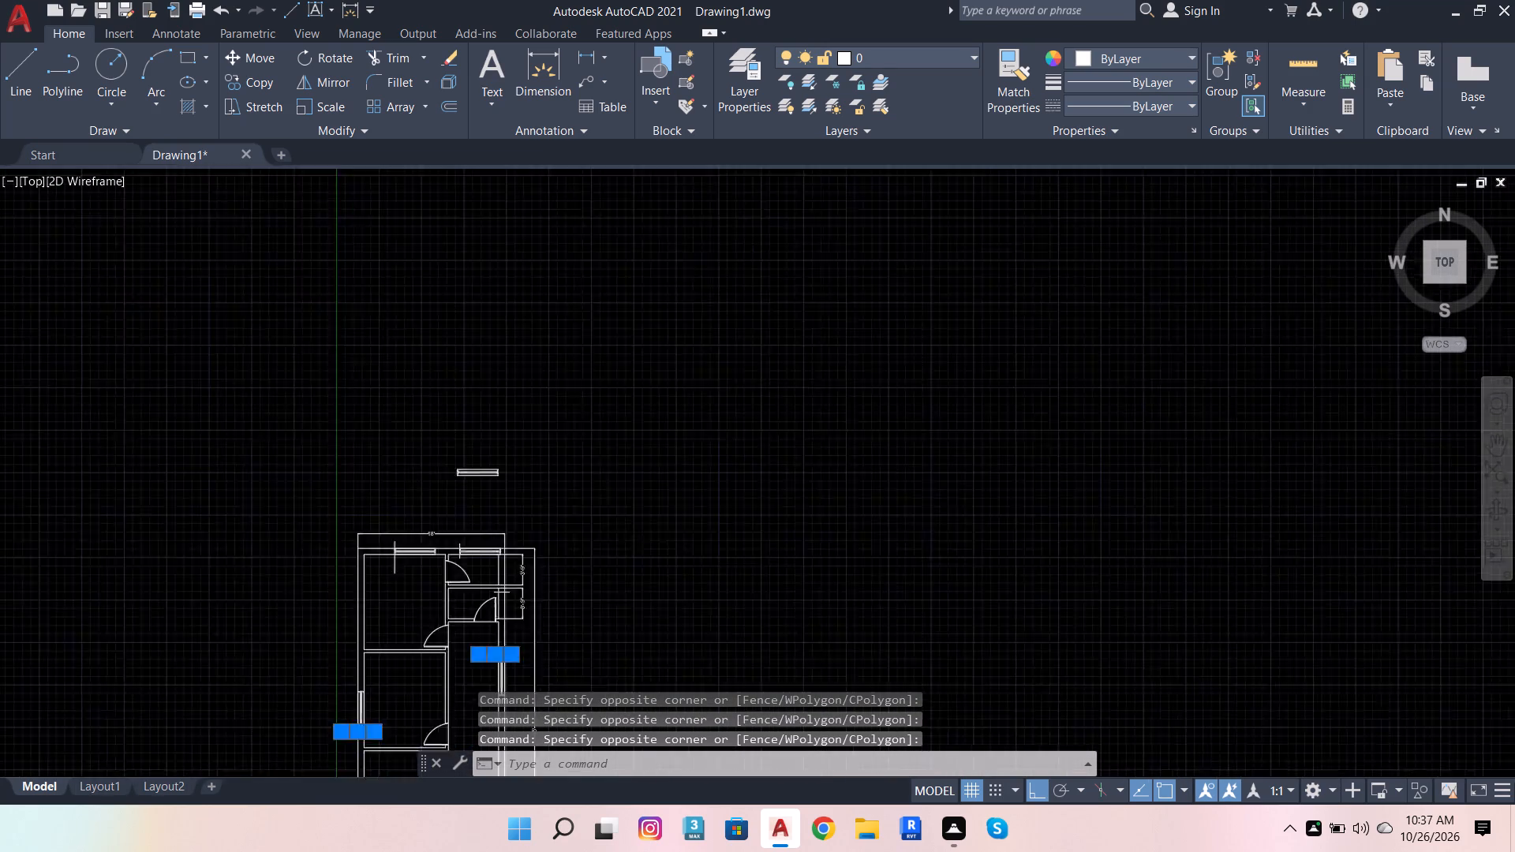
pyautogui.click(436, 563)
pyautogui.click(387, 560)
pyautogui.scroll(5, 489, 527)
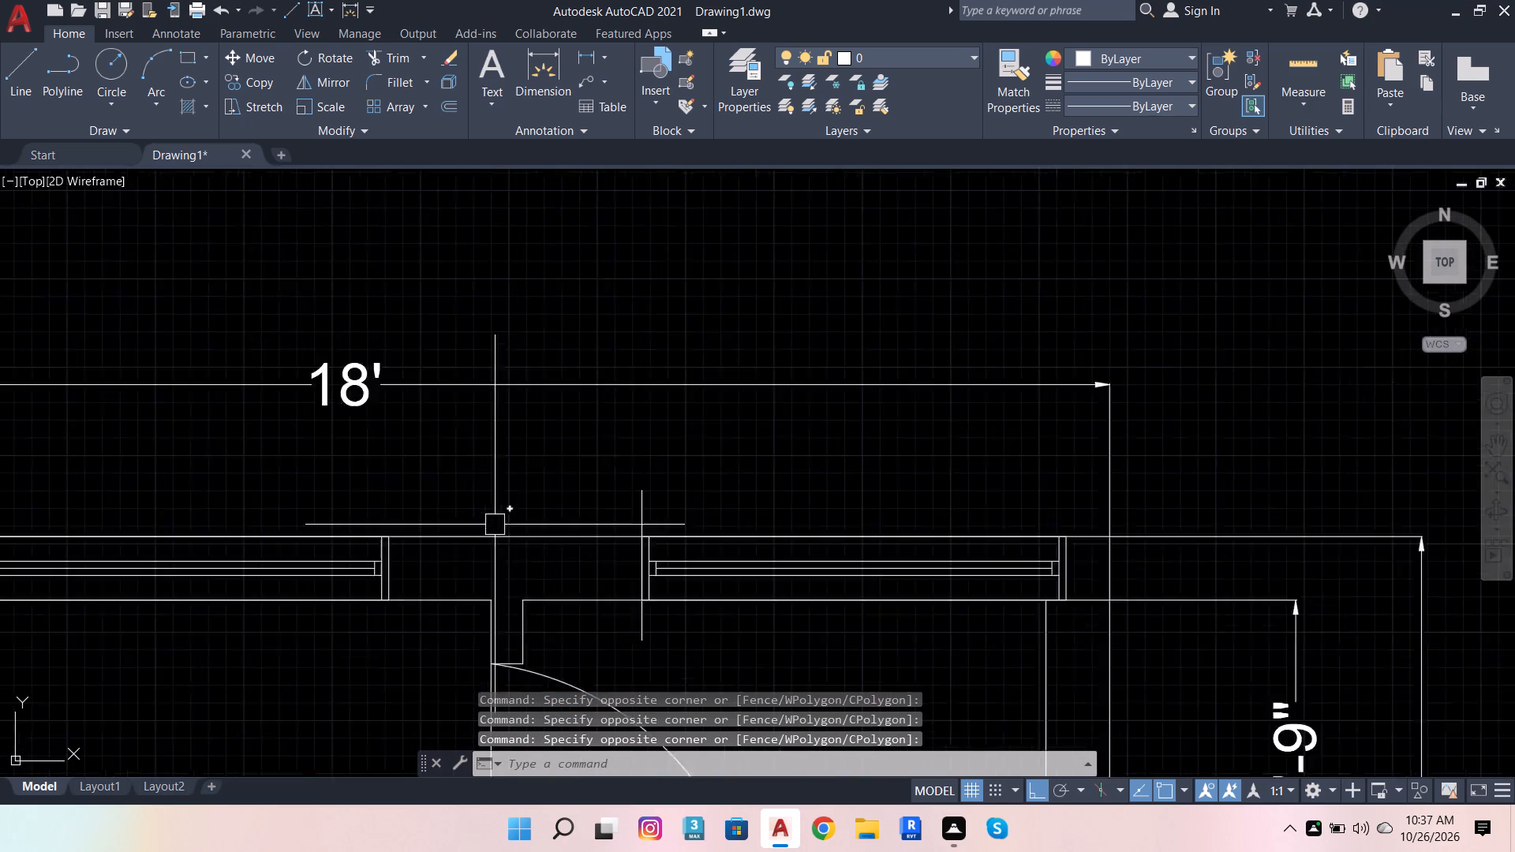
pyautogui.click(801, 491)
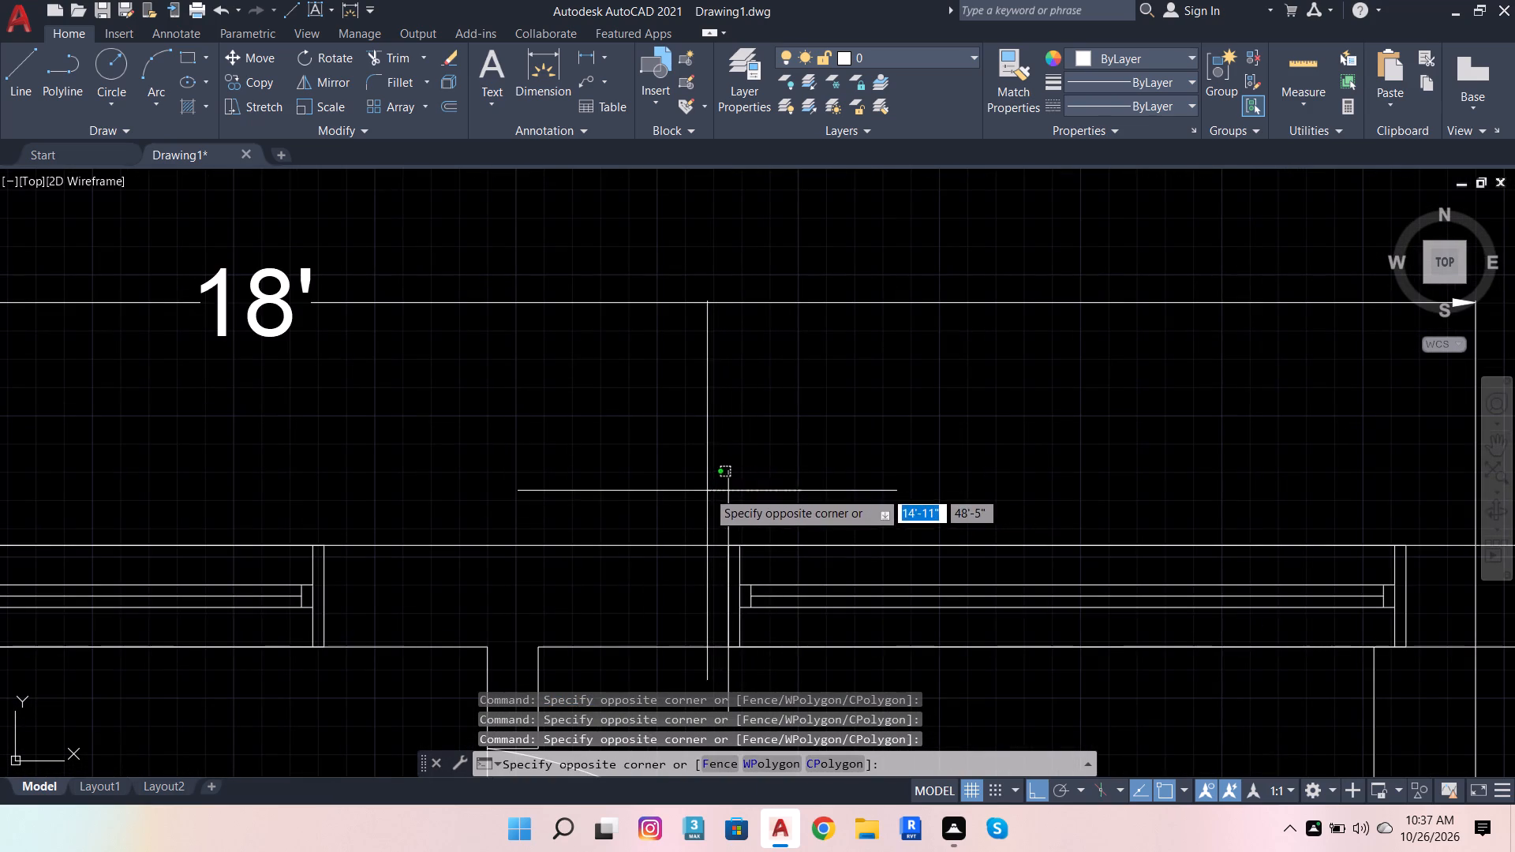
pyautogui.click(693, 458)
pyautogui.scroll(-5, 679, 469)
pyautogui.scroll(2, 715, 526)
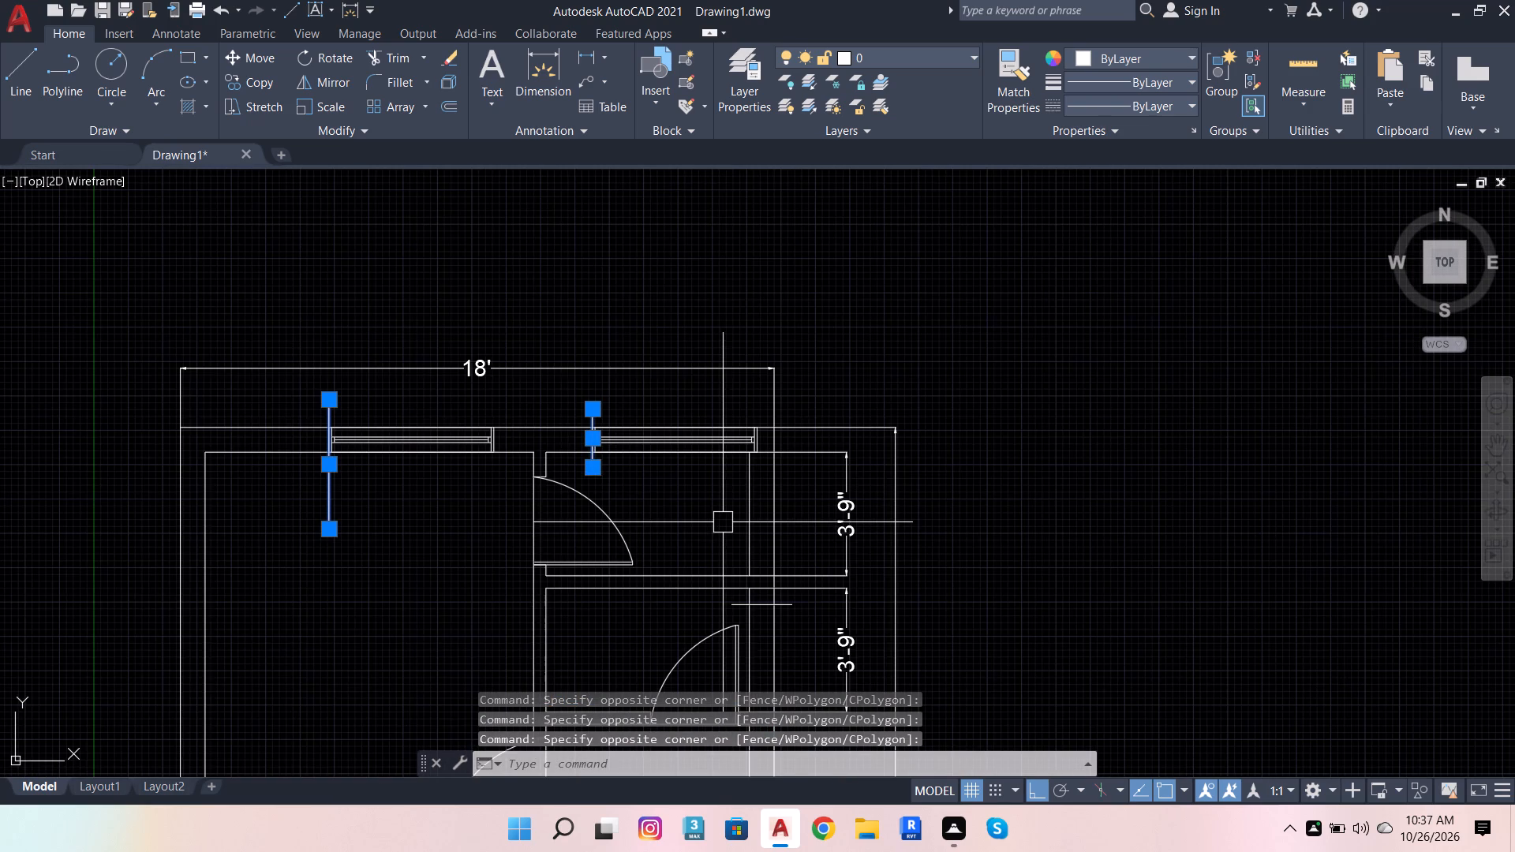
pyautogui.hotkey('shift', 'Delete')
# Move the upper small room's window left along the top outer wall so it clears the right outer wall.
pyautogui.scroll(3, 633, 474)
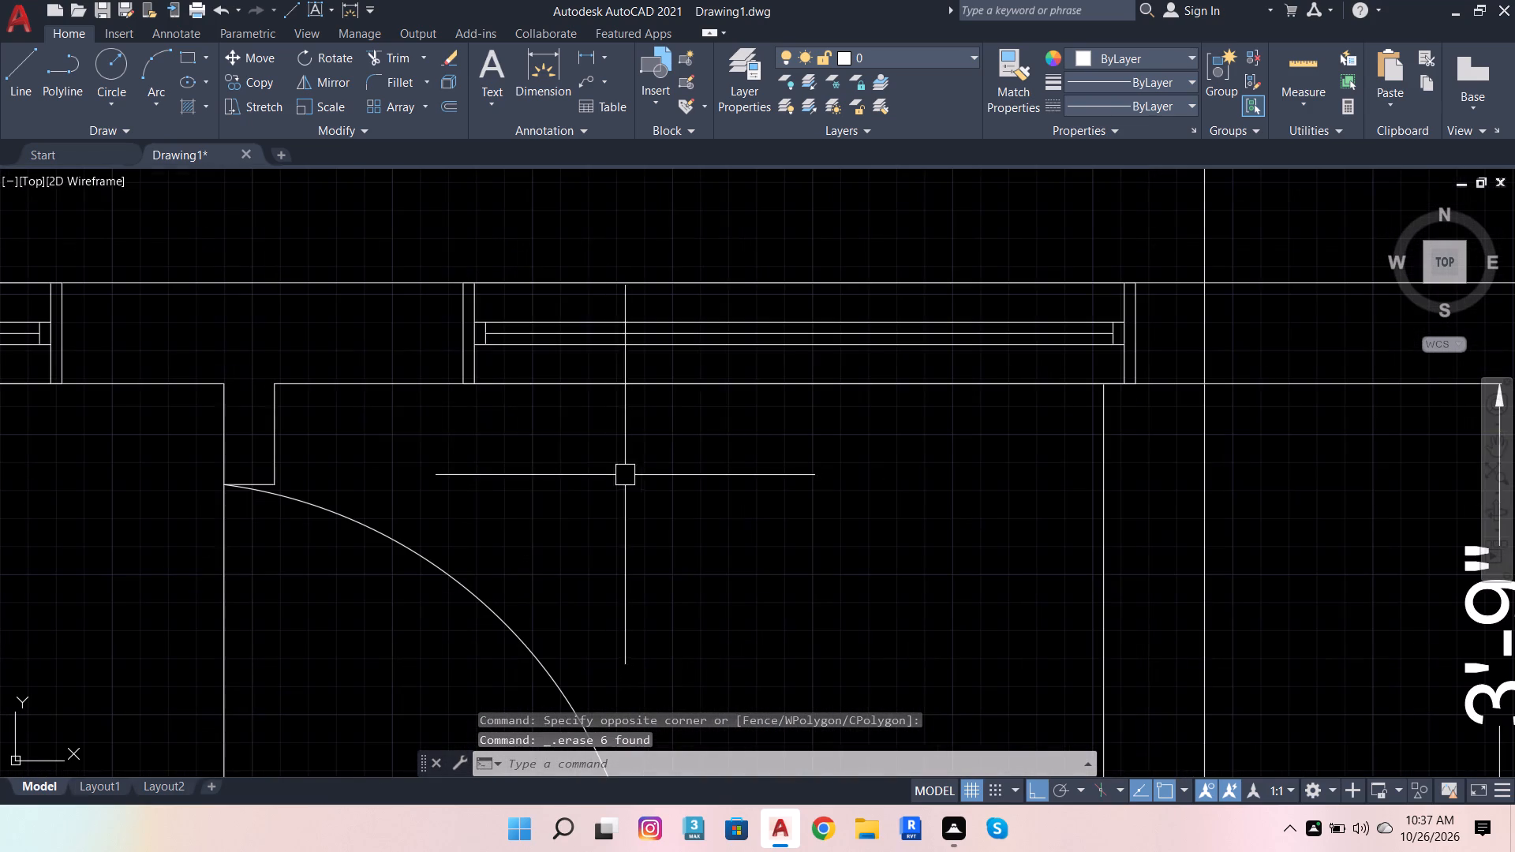
pyautogui.click(465, 337)
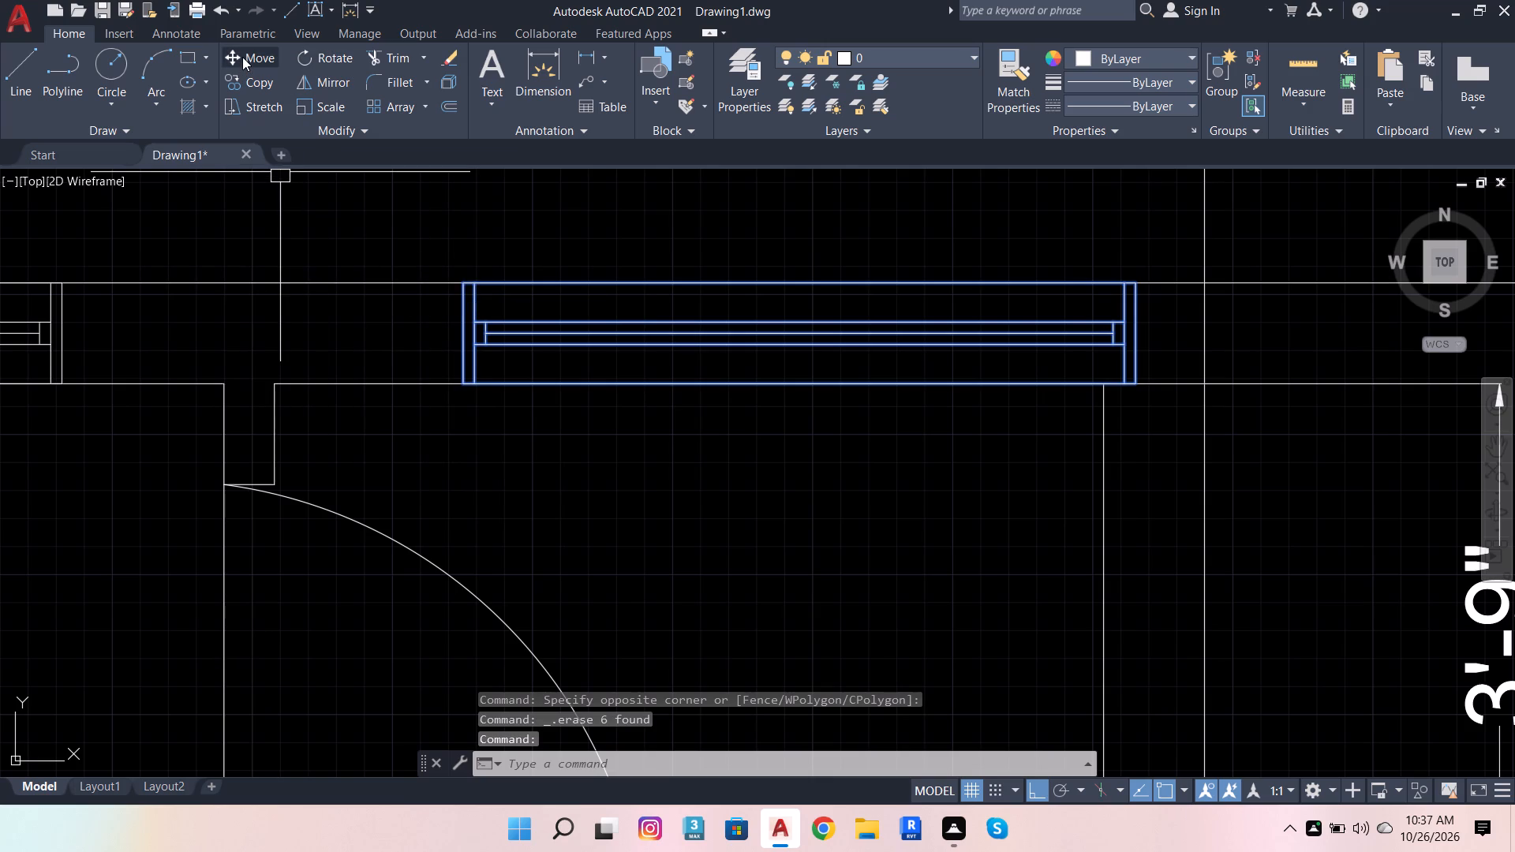
pyautogui.click(242, 57)
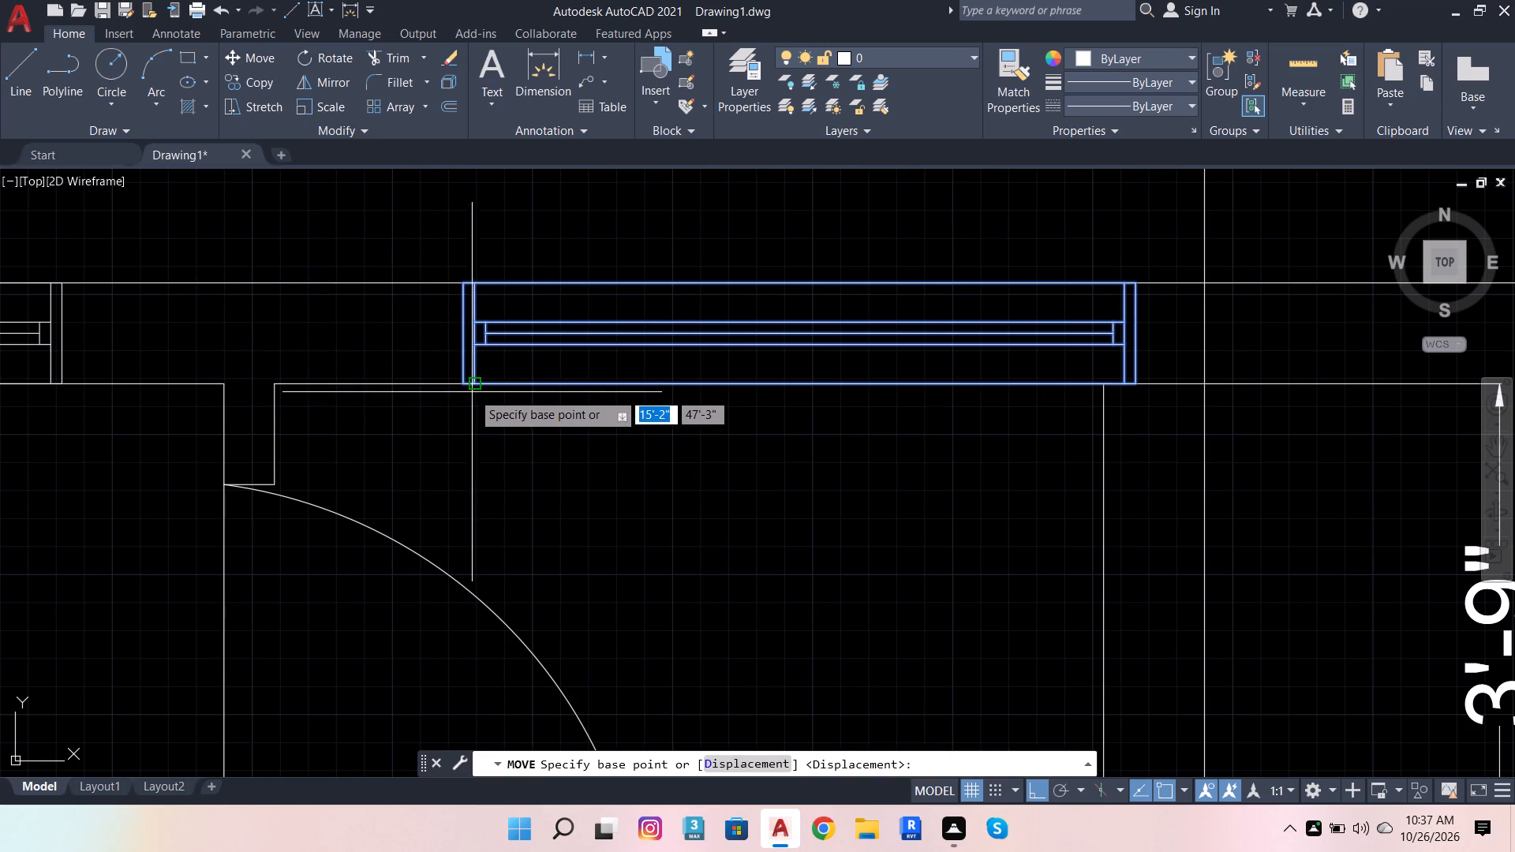
pyautogui.click(466, 383)
pyautogui.scroll(4, 411, 393)
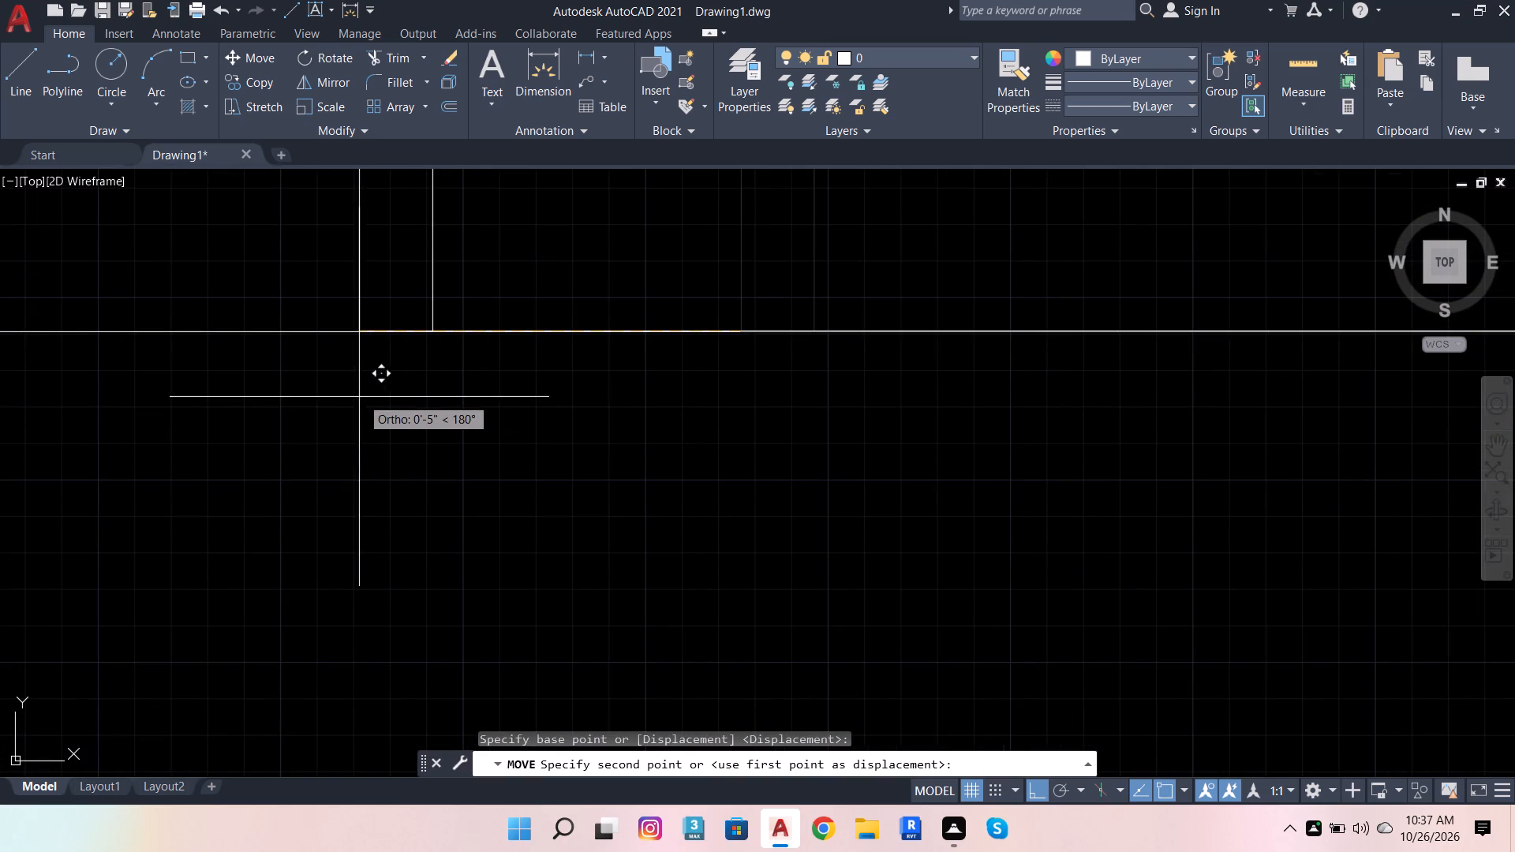
pyautogui.click(298, 391)
pyautogui.scroll(-5, 336, 403)
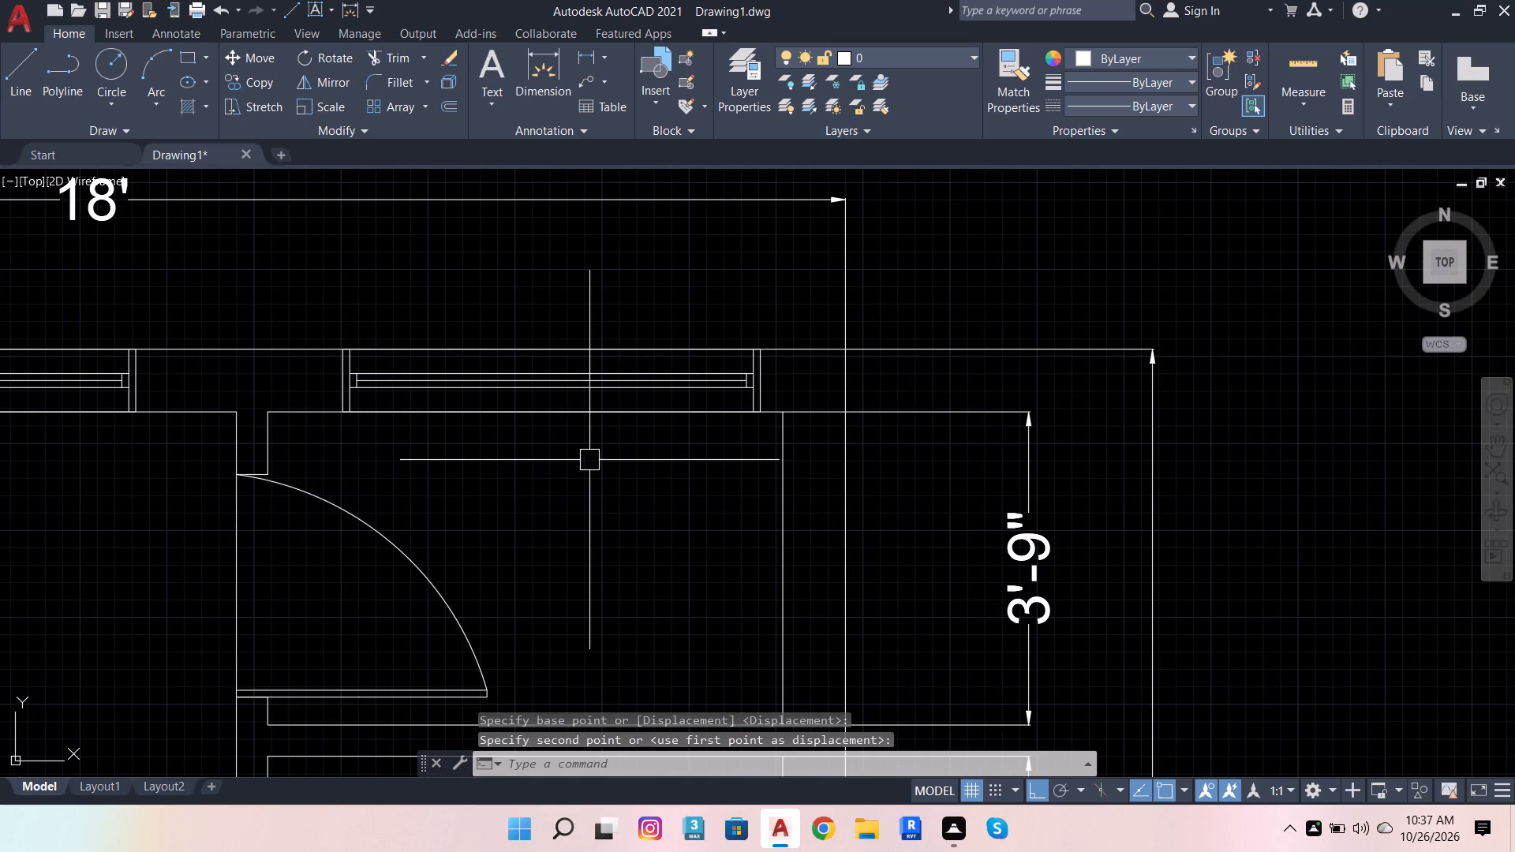
# Offset the marker line crossing the lower small room's right outer wall 2'6" downward.
pyautogui.scroll(-5, 791, 434)
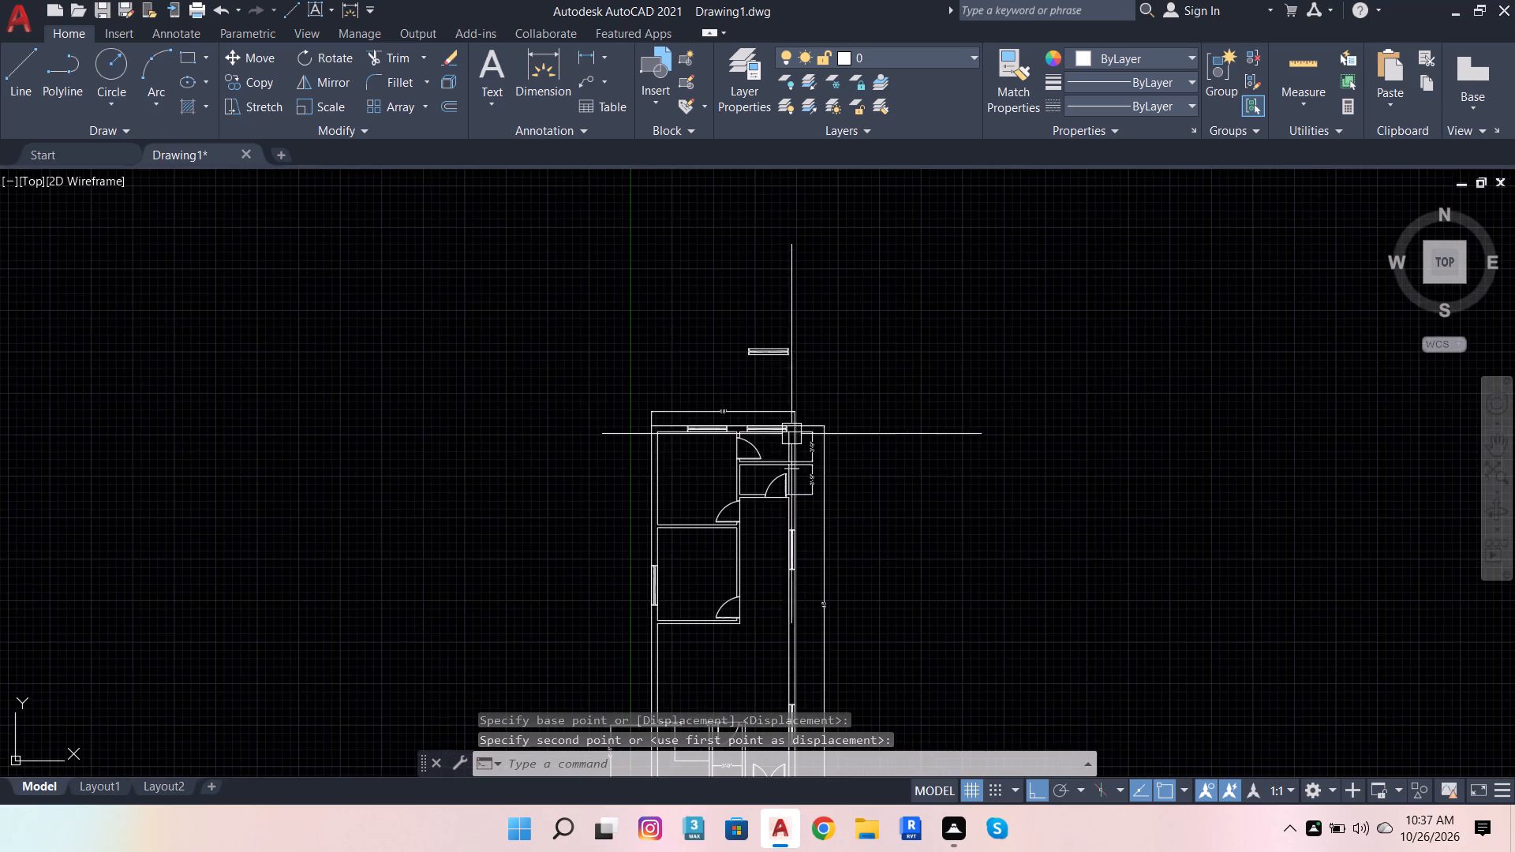
pyautogui.scroll(5, 797, 484)
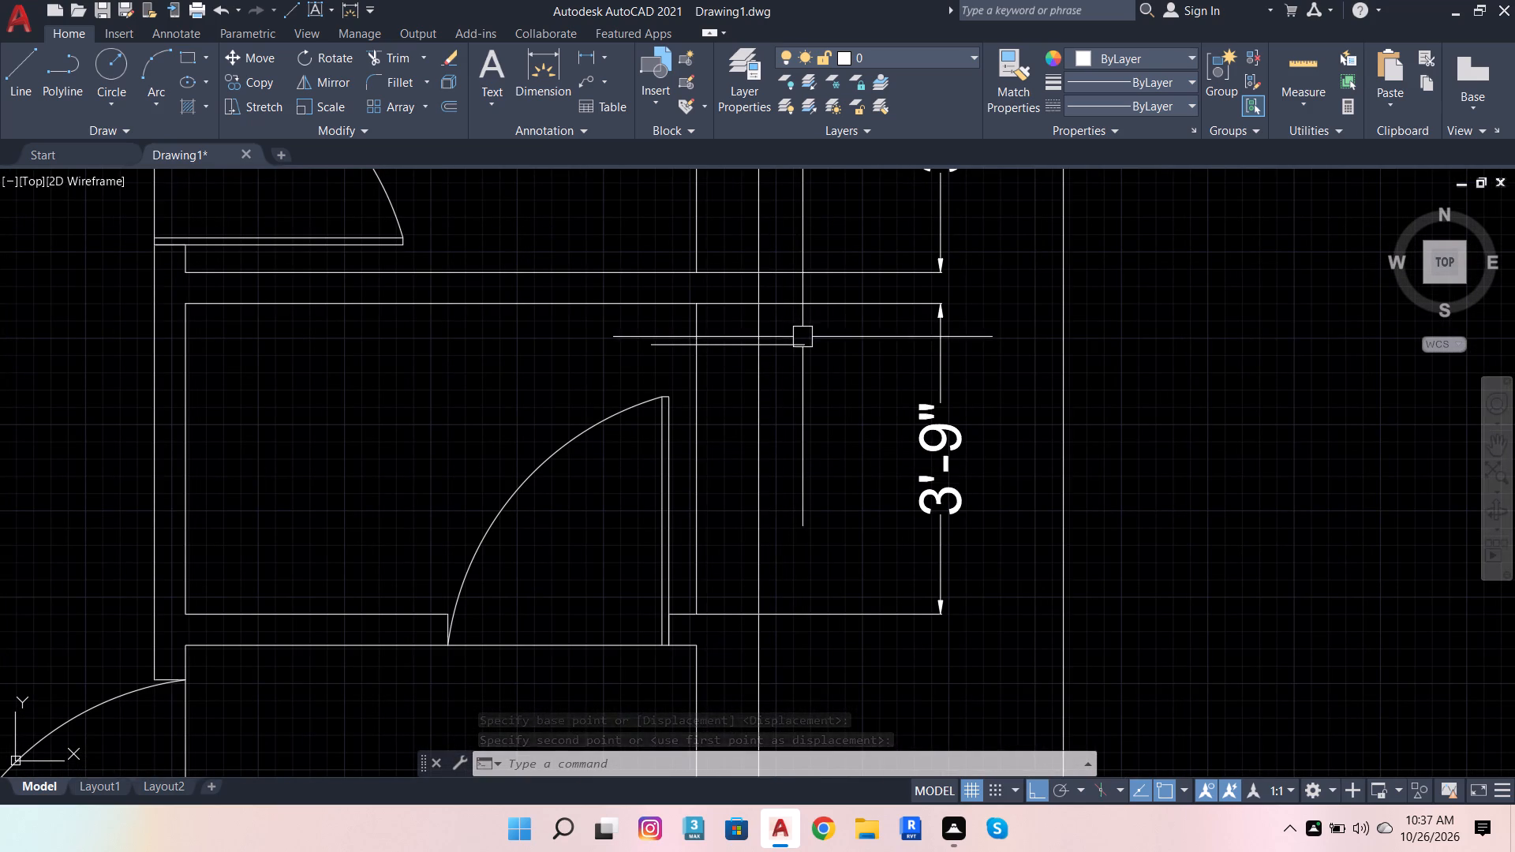
pyautogui.click(802, 337)
pyautogui.press('o')
pyautogui.press('Return')
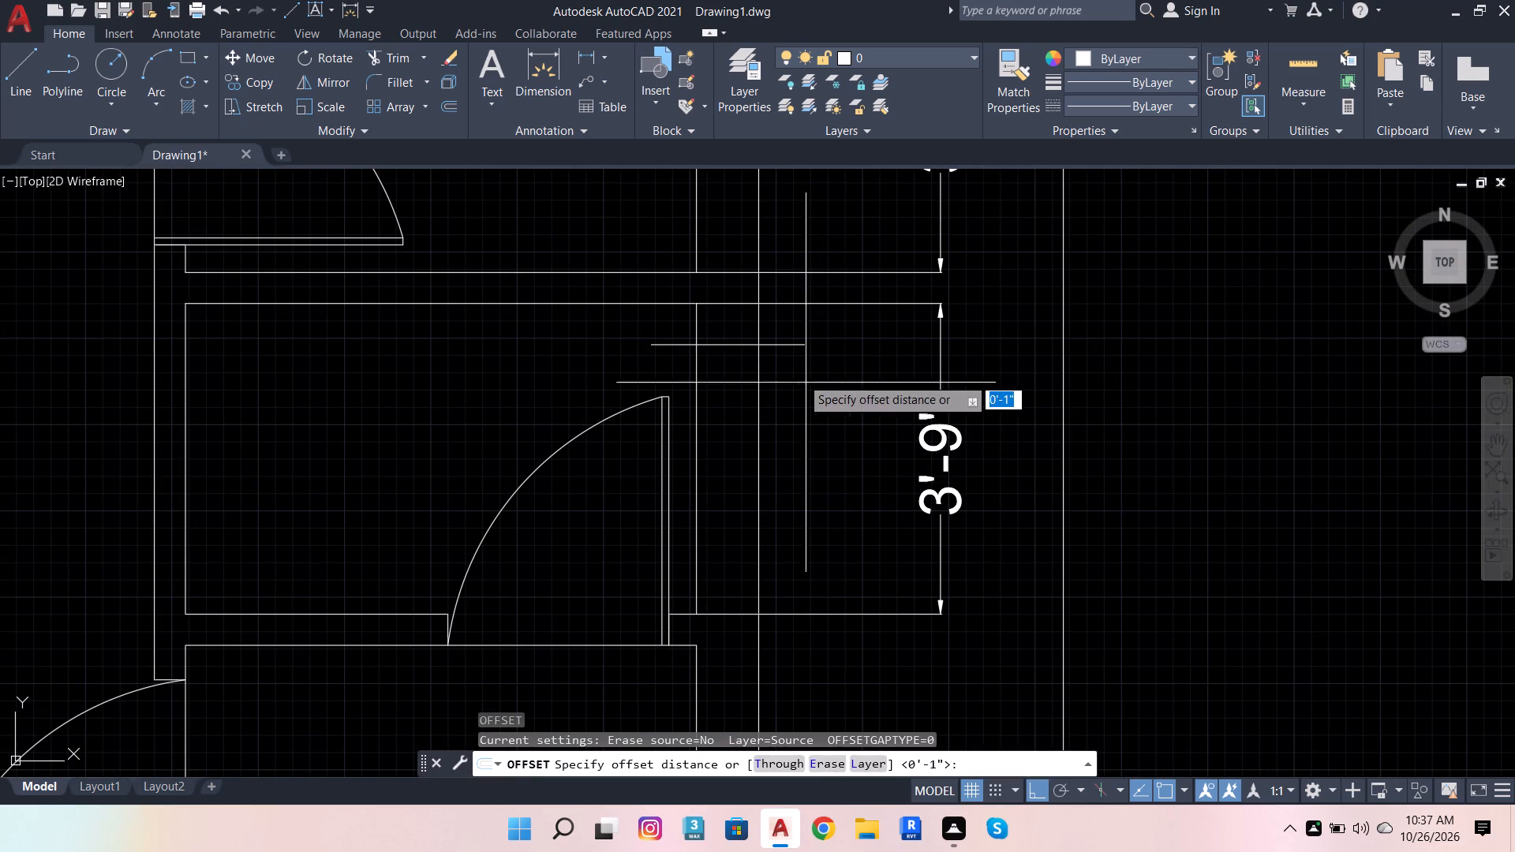
pyautogui.click(804, 347)
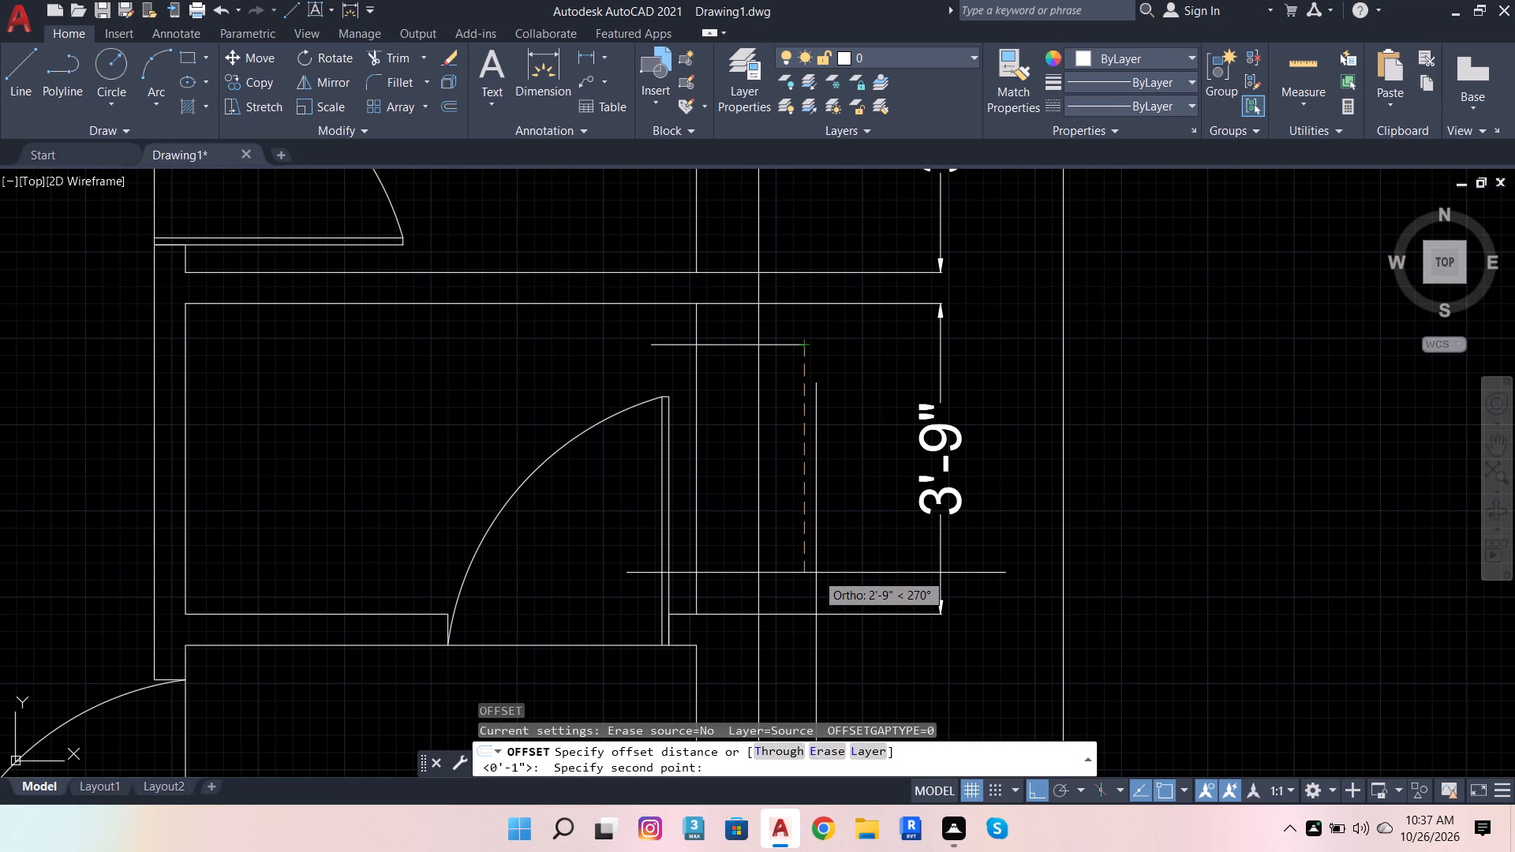
pyautogui.write("2'6")
pyautogui.press('Return')
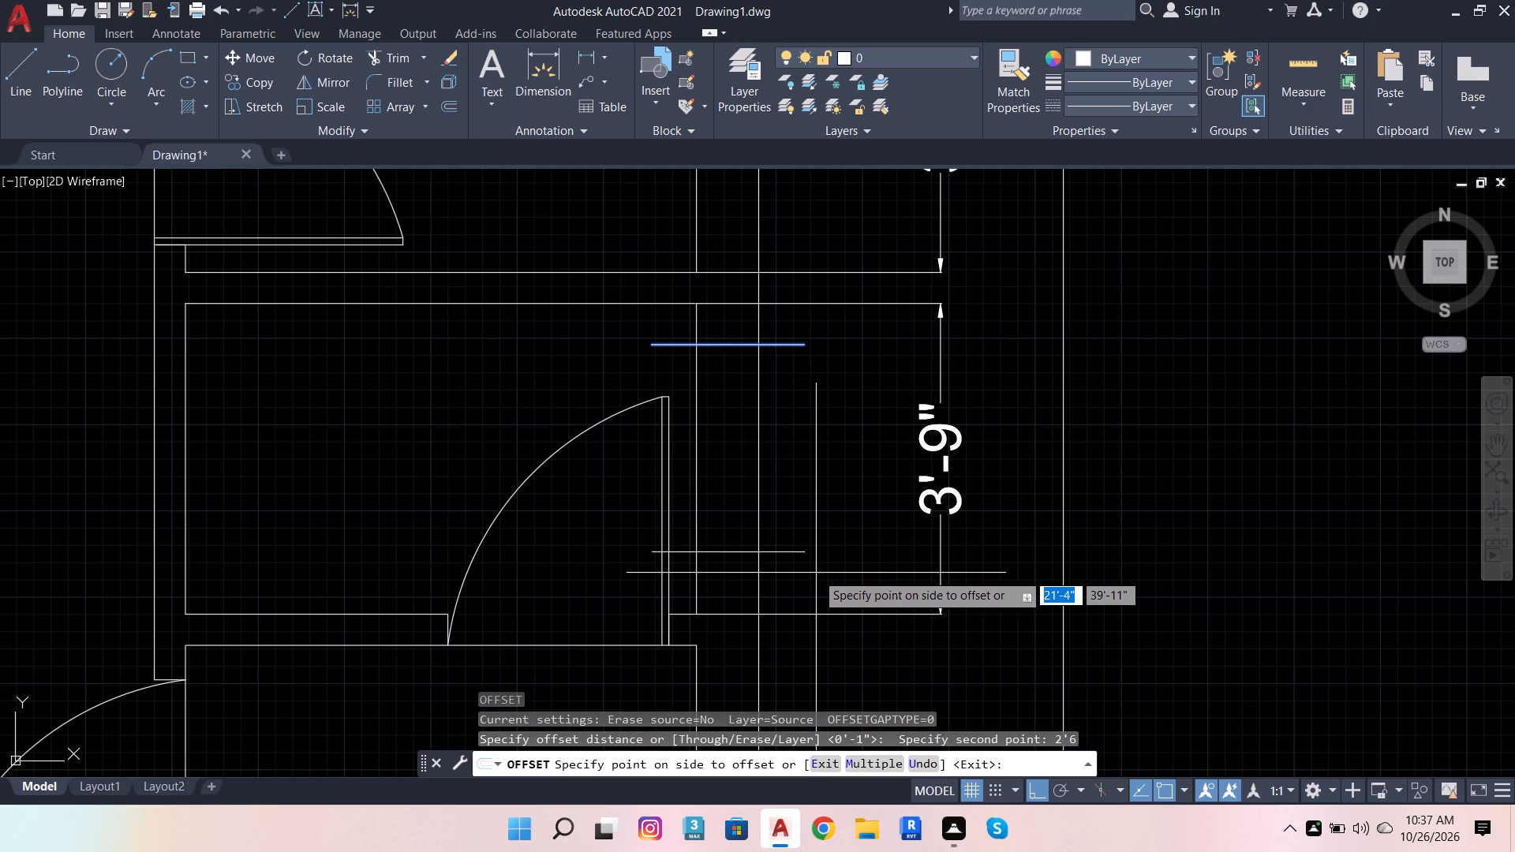
pyautogui.click(816, 573)
pyautogui.press('Escape')
pyautogui.press('Escape')
pyautogui.press('Escape')
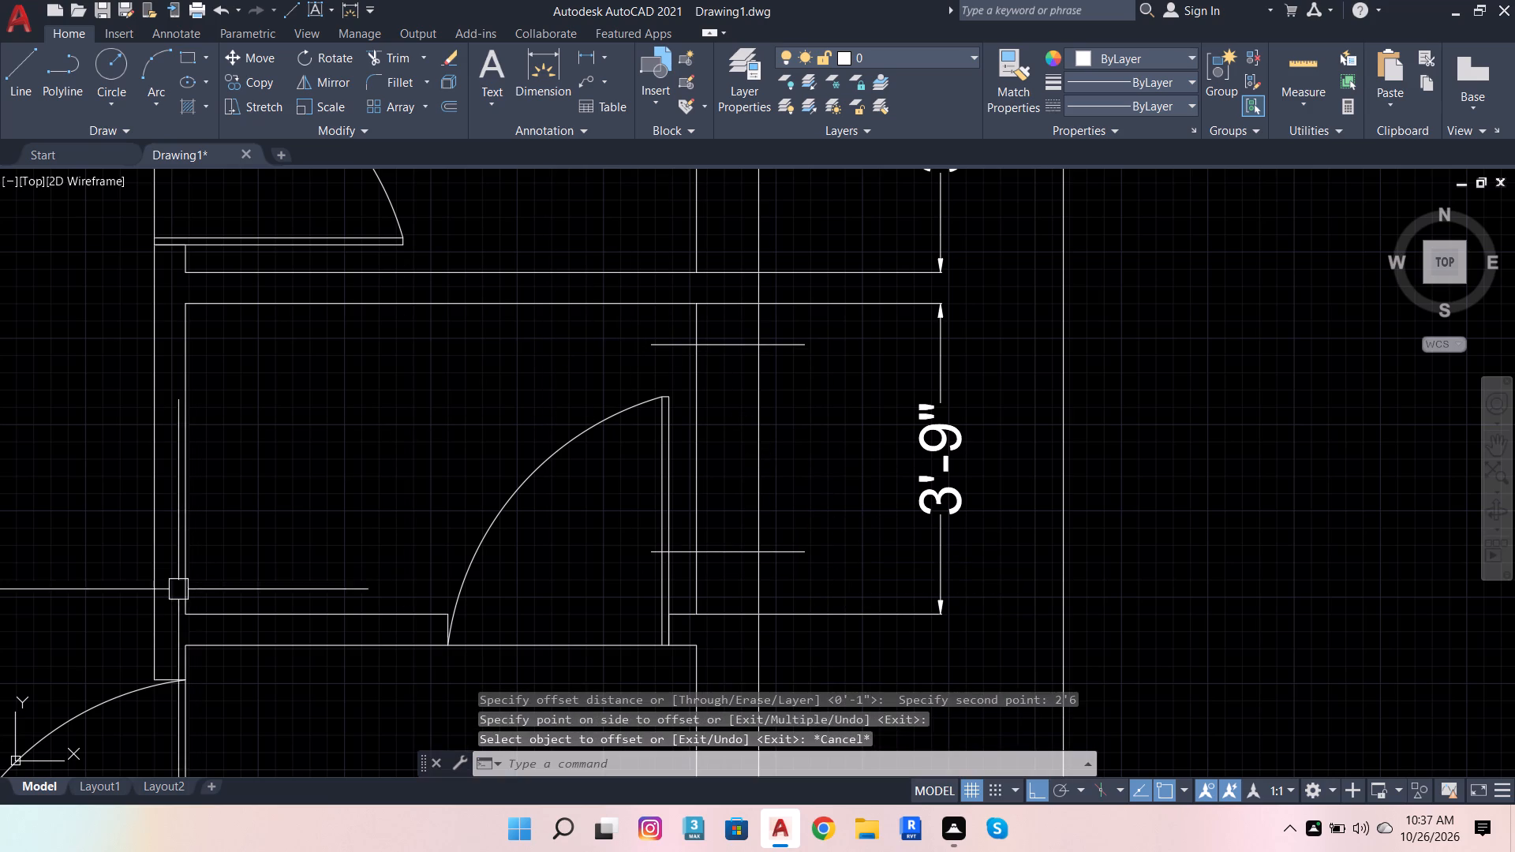
# Trim the lower small room's two marker lines to the right outer wall's faces and delete the leftover piece across the door leaf.
pyautogui.click(397, 54)
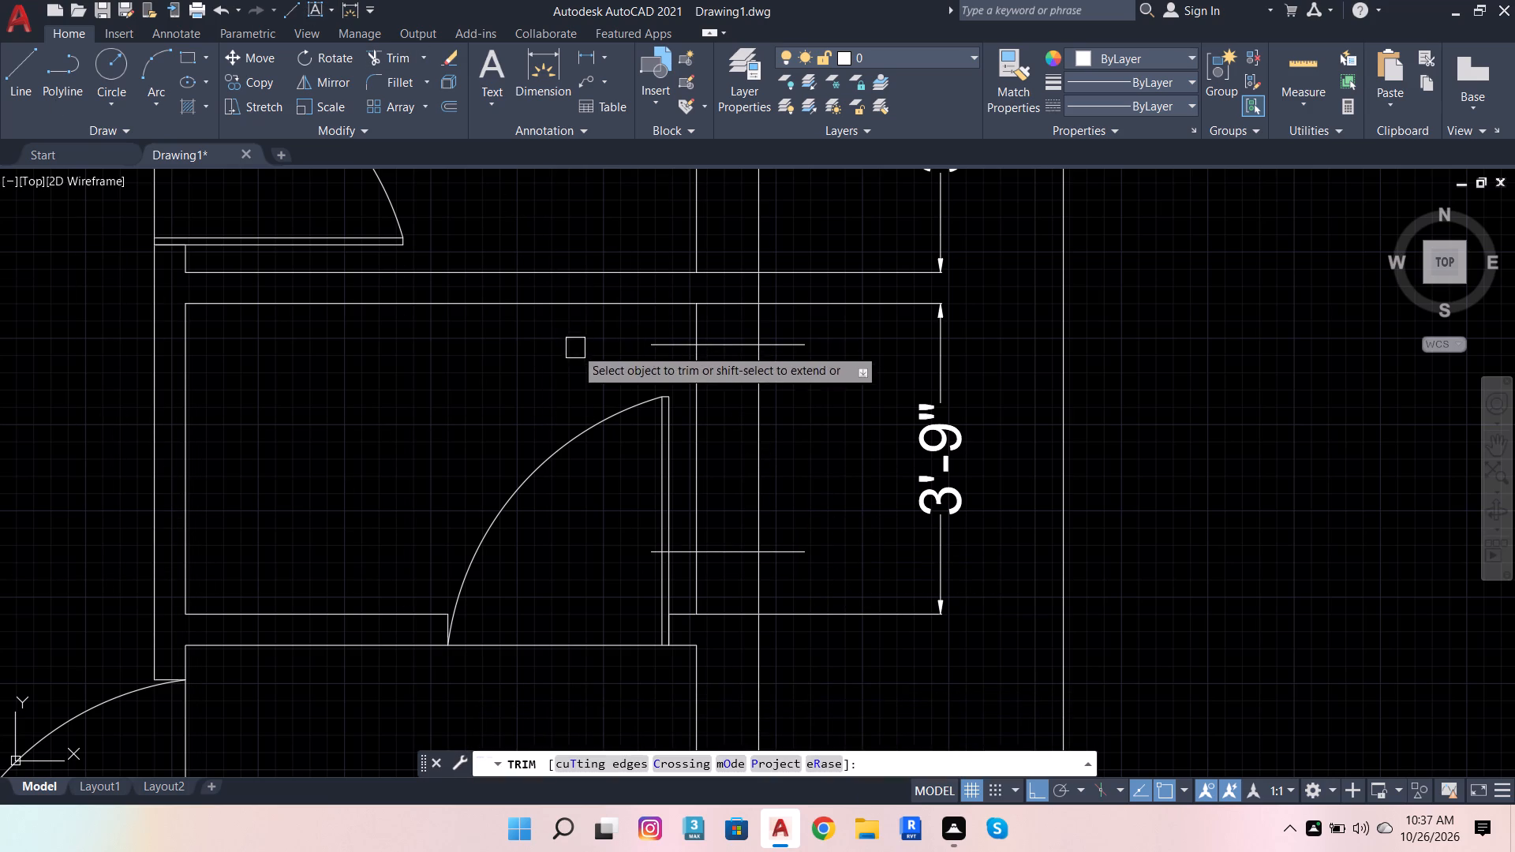
pyautogui.scroll(3, 645, 353)
pyautogui.click(706, 323)
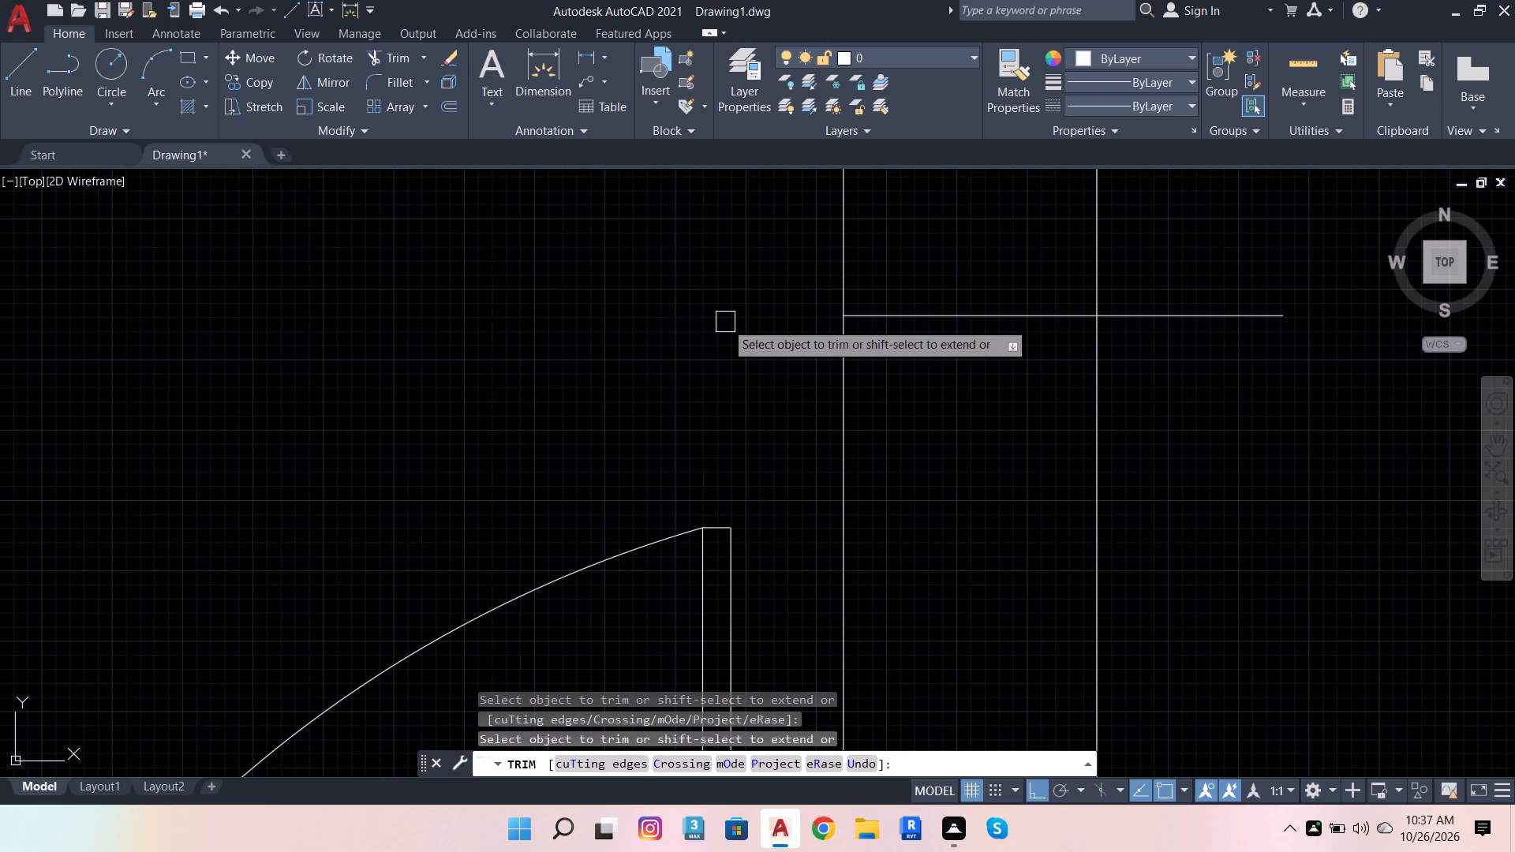
pyautogui.scroll(-1, 691, 313)
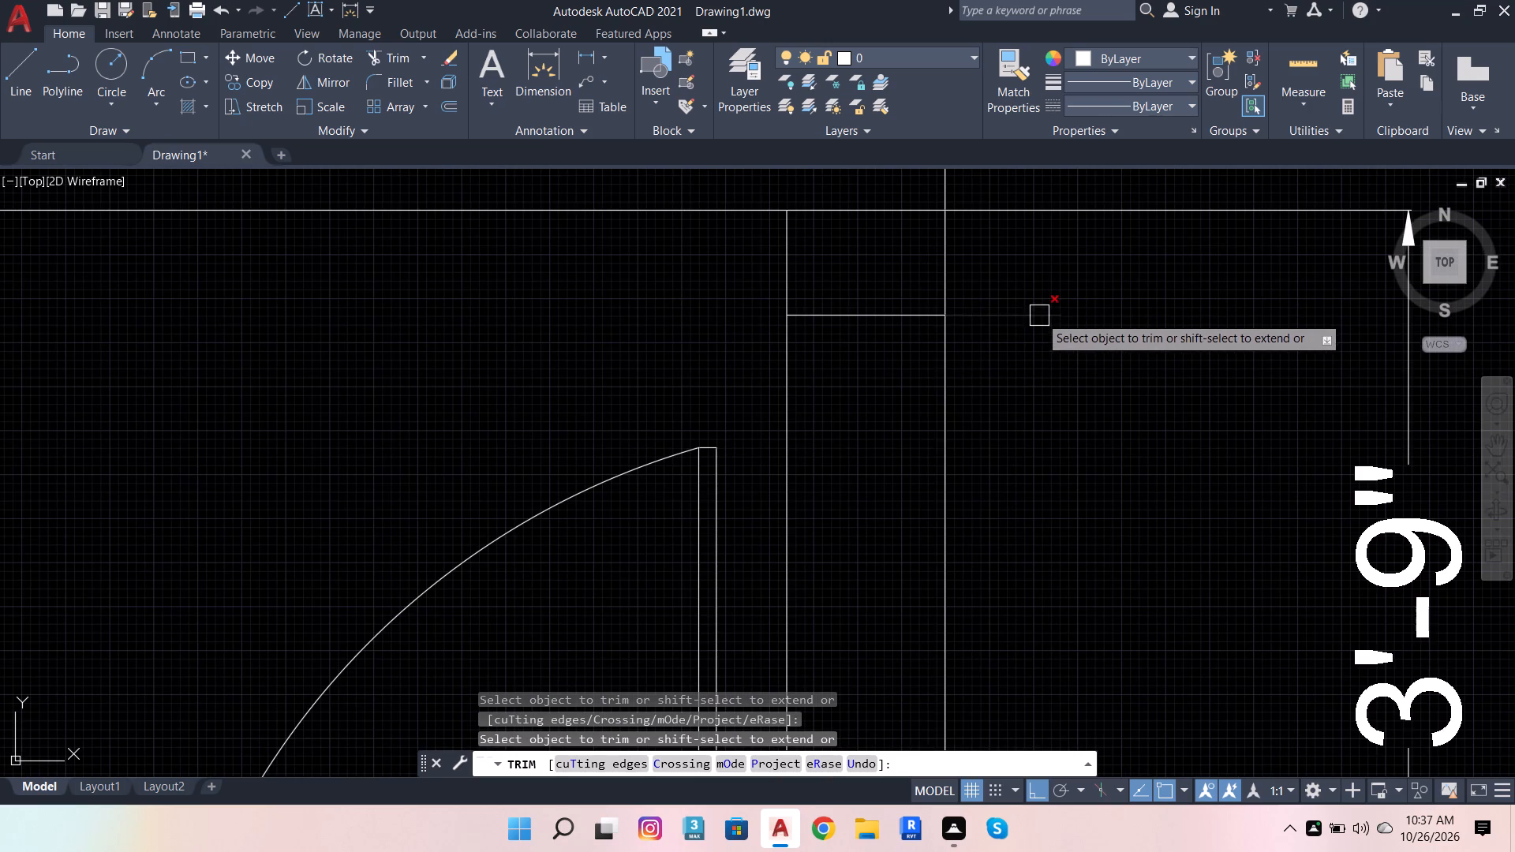
pyautogui.click(1039, 316)
pyautogui.scroll(-3, 567, 501)
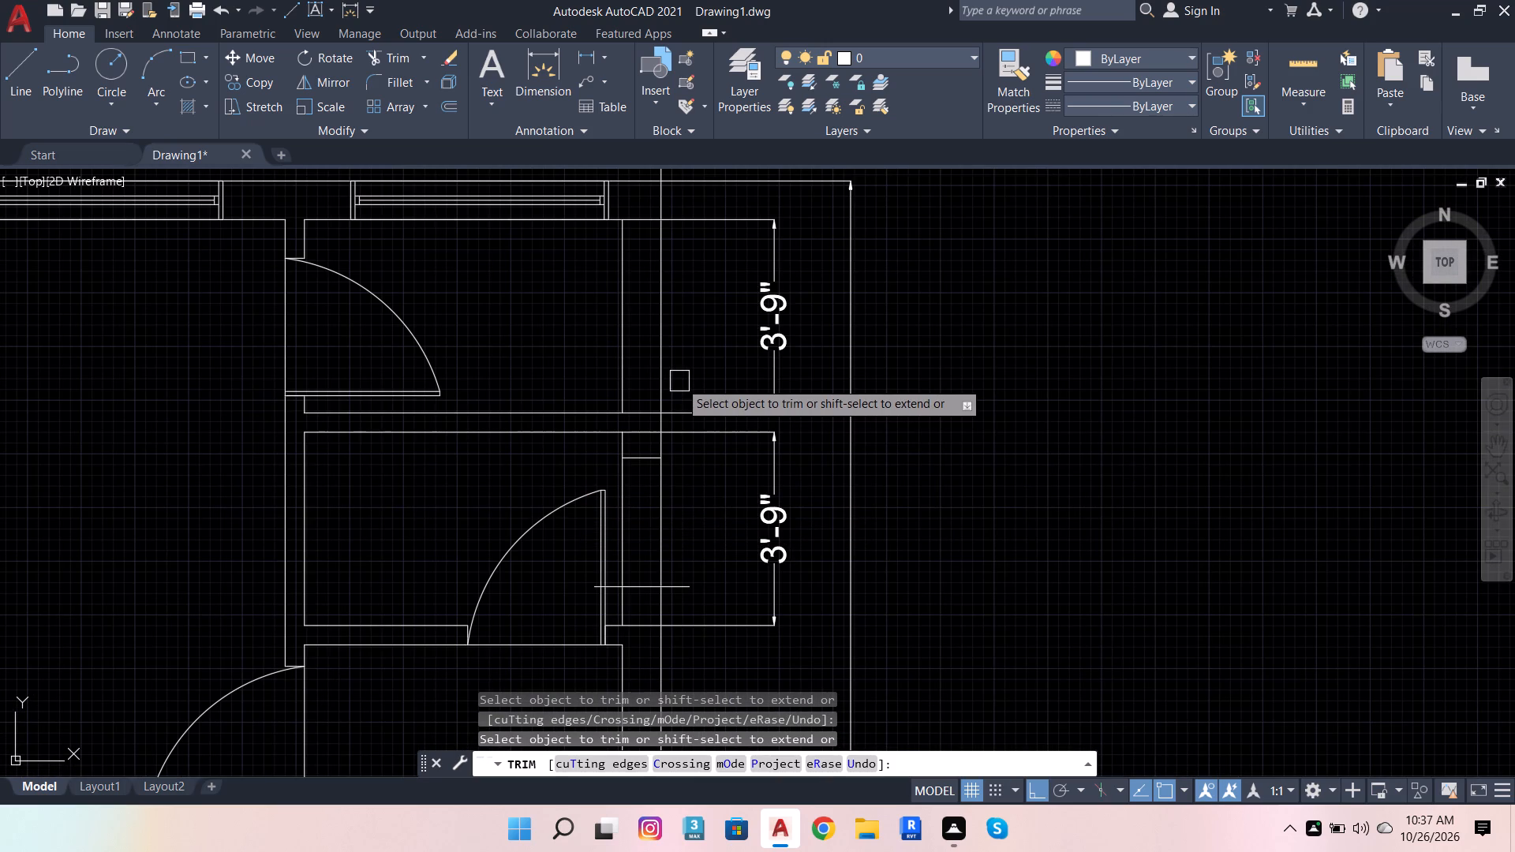
pyautogui.scroll(-2, 724, 355)
pyautogui.scroll(4, 717, 418)
pyautogui.click(654, 566)
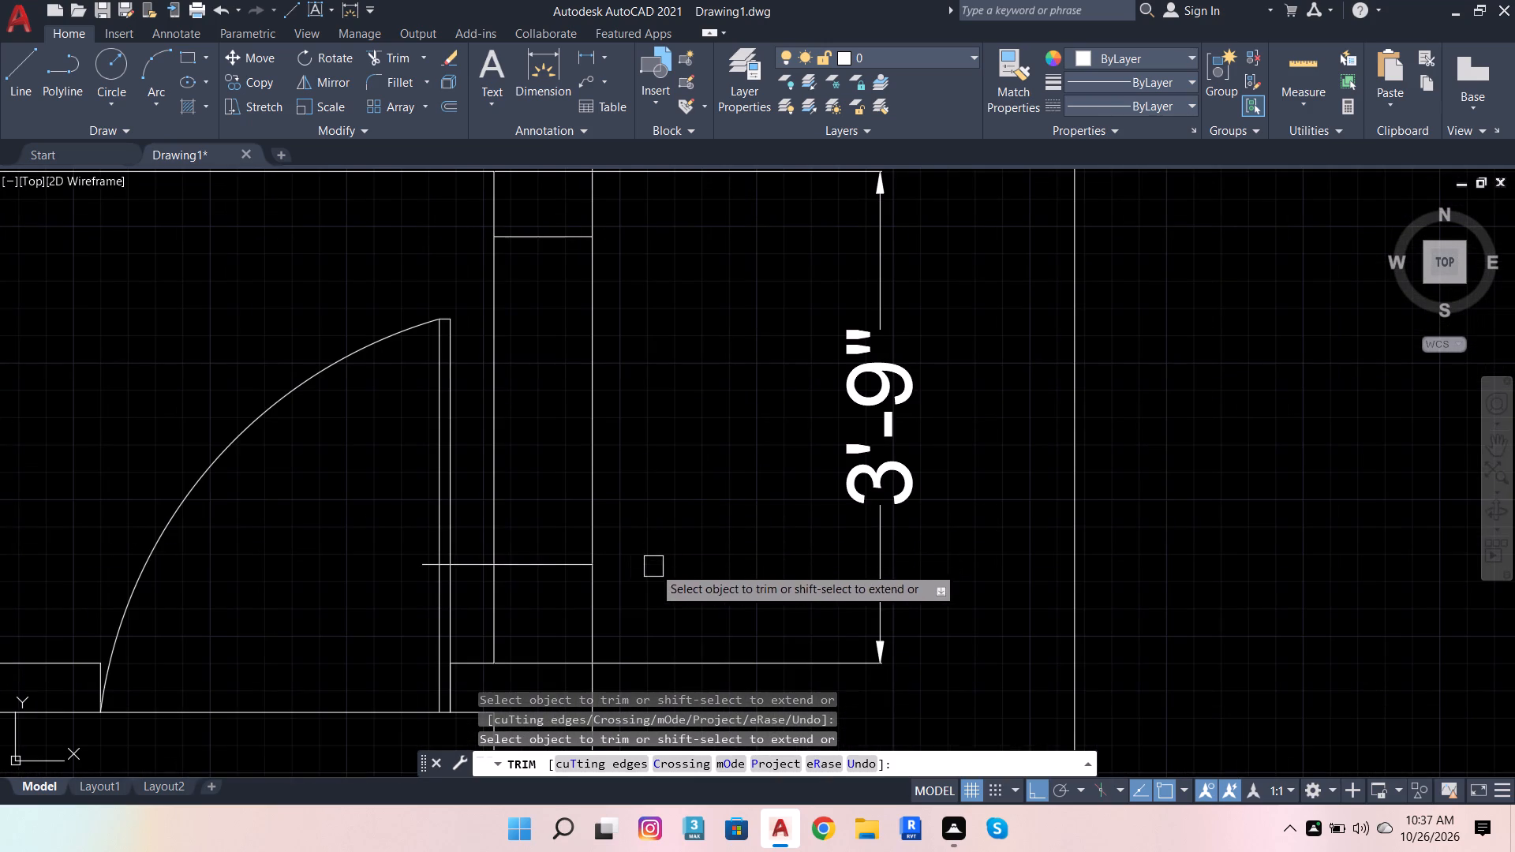
pyautogui.scroll(3, 372, 566)
pyautogui.click(738, 566)
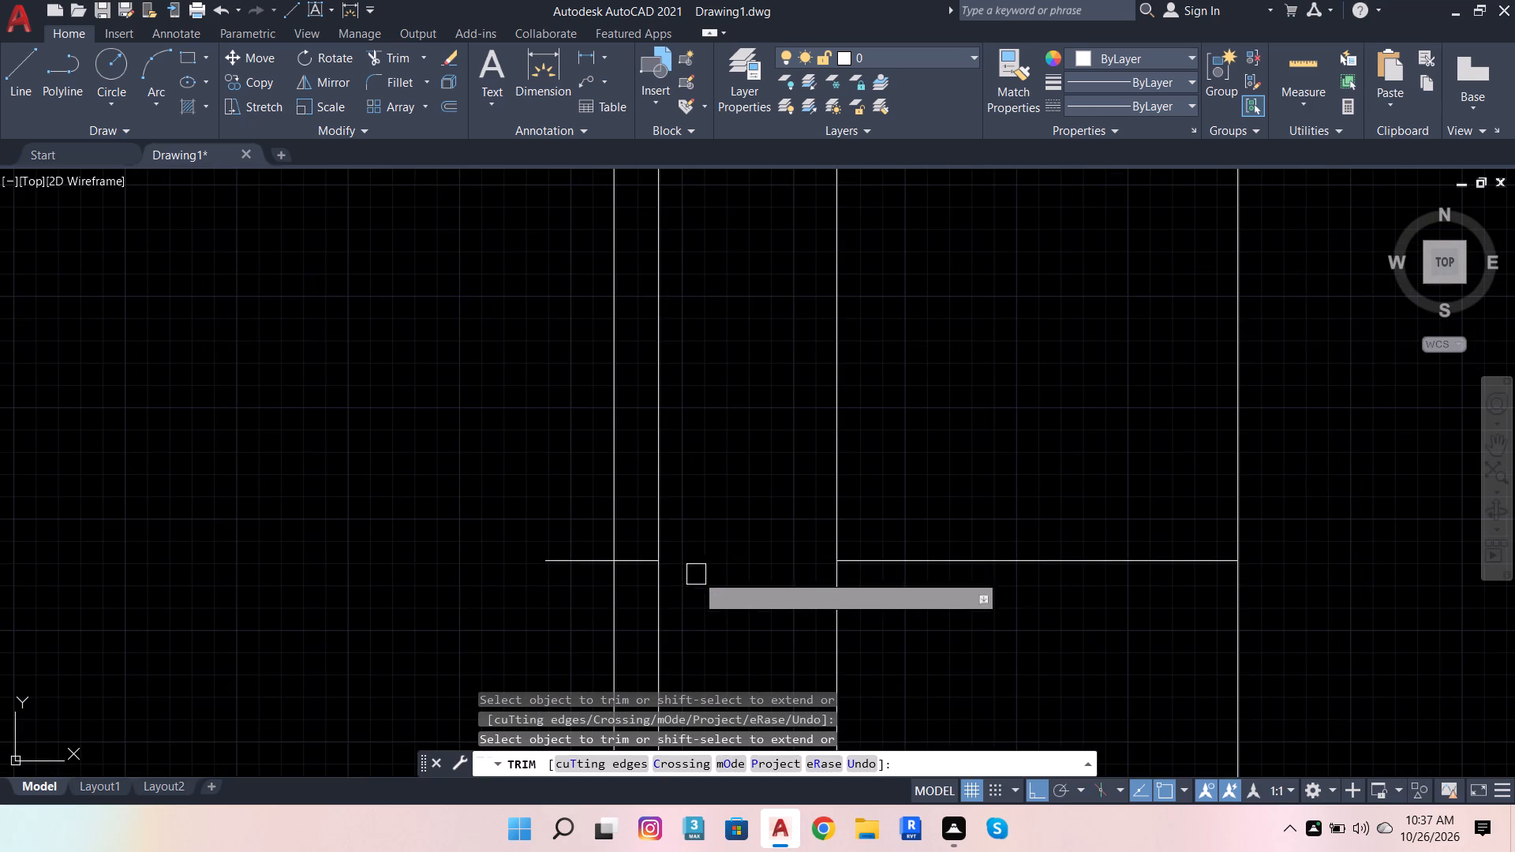
pyautogui.press('Escape')
pyautogui.click(562, 555)
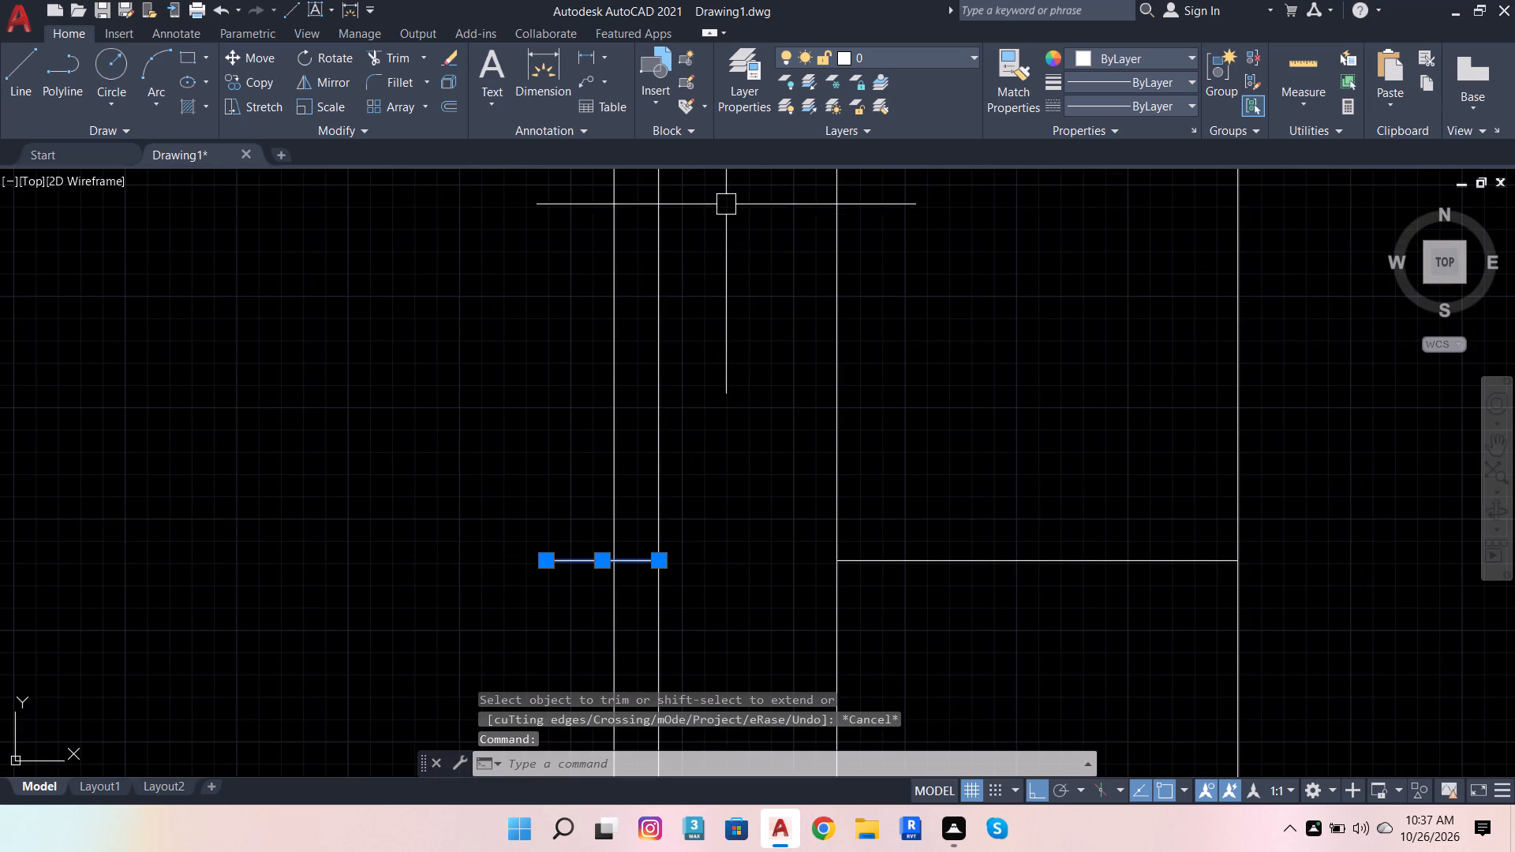
pyautogui.hotkey('shift', 'Delete')
# Draw a vertical line inside the right outer wall from the upper marker line's midpoint to just past the lower marker line.
pyautogui.scroll(-4, 795, 176)
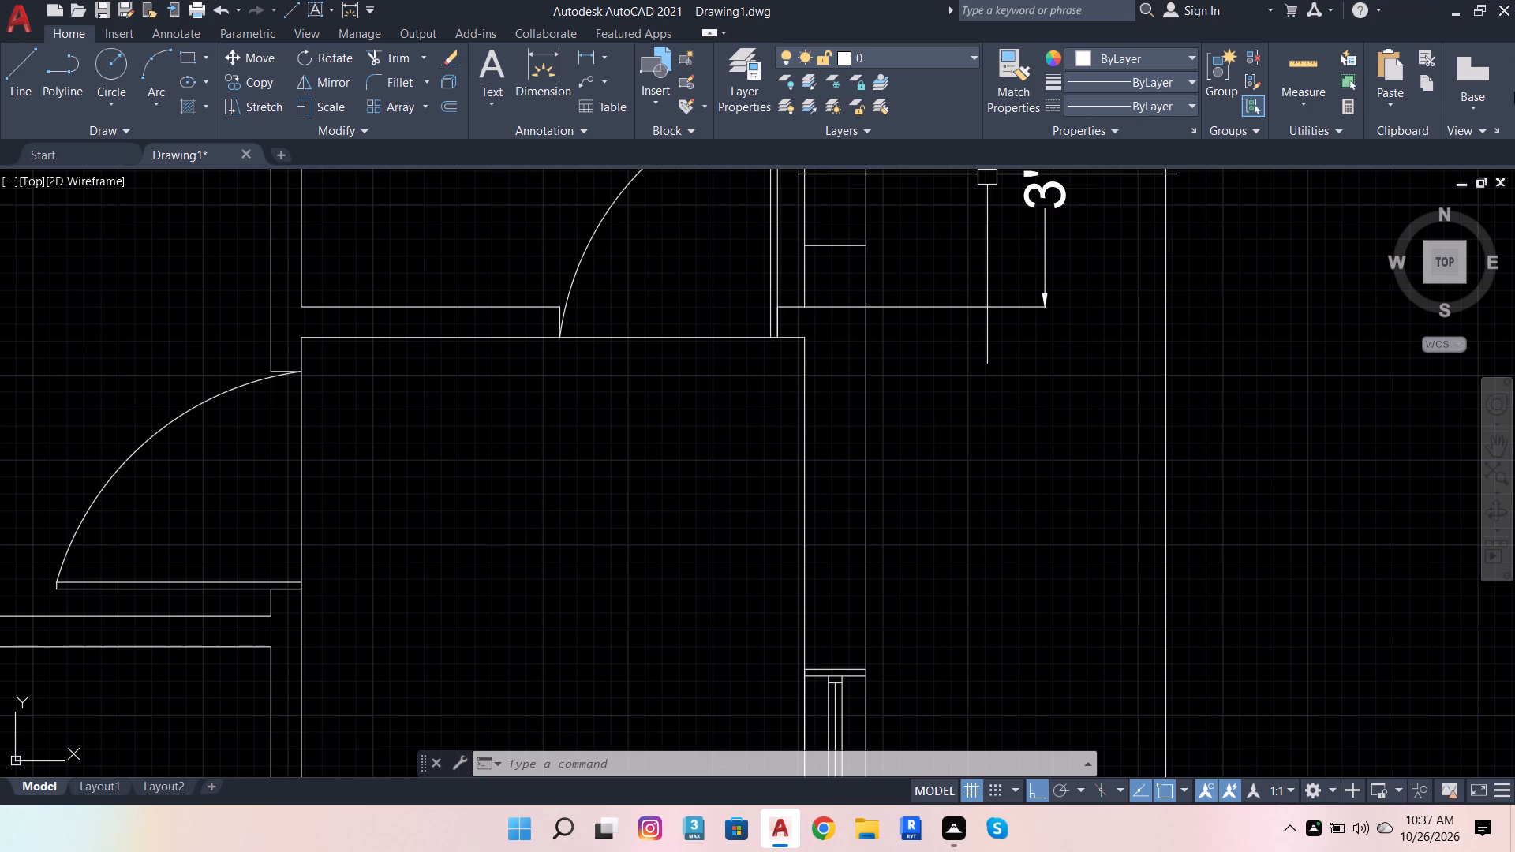
pyautogui.scroll(-3, 1305, 455)
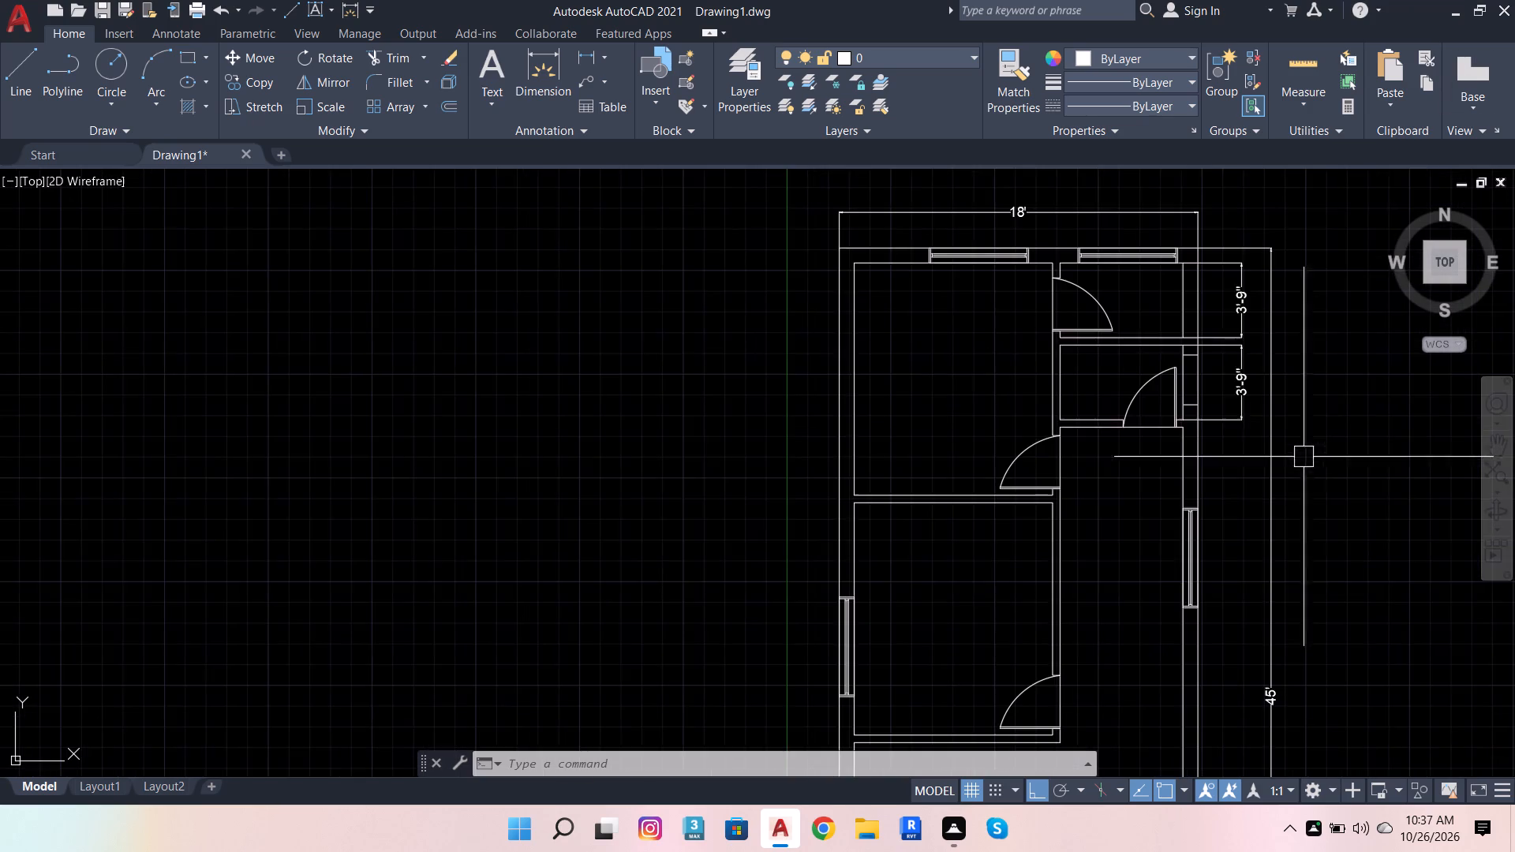
pyautogui.scroll(3, 1133, 372)
pyautogui.scroll(-4, 873, 395)
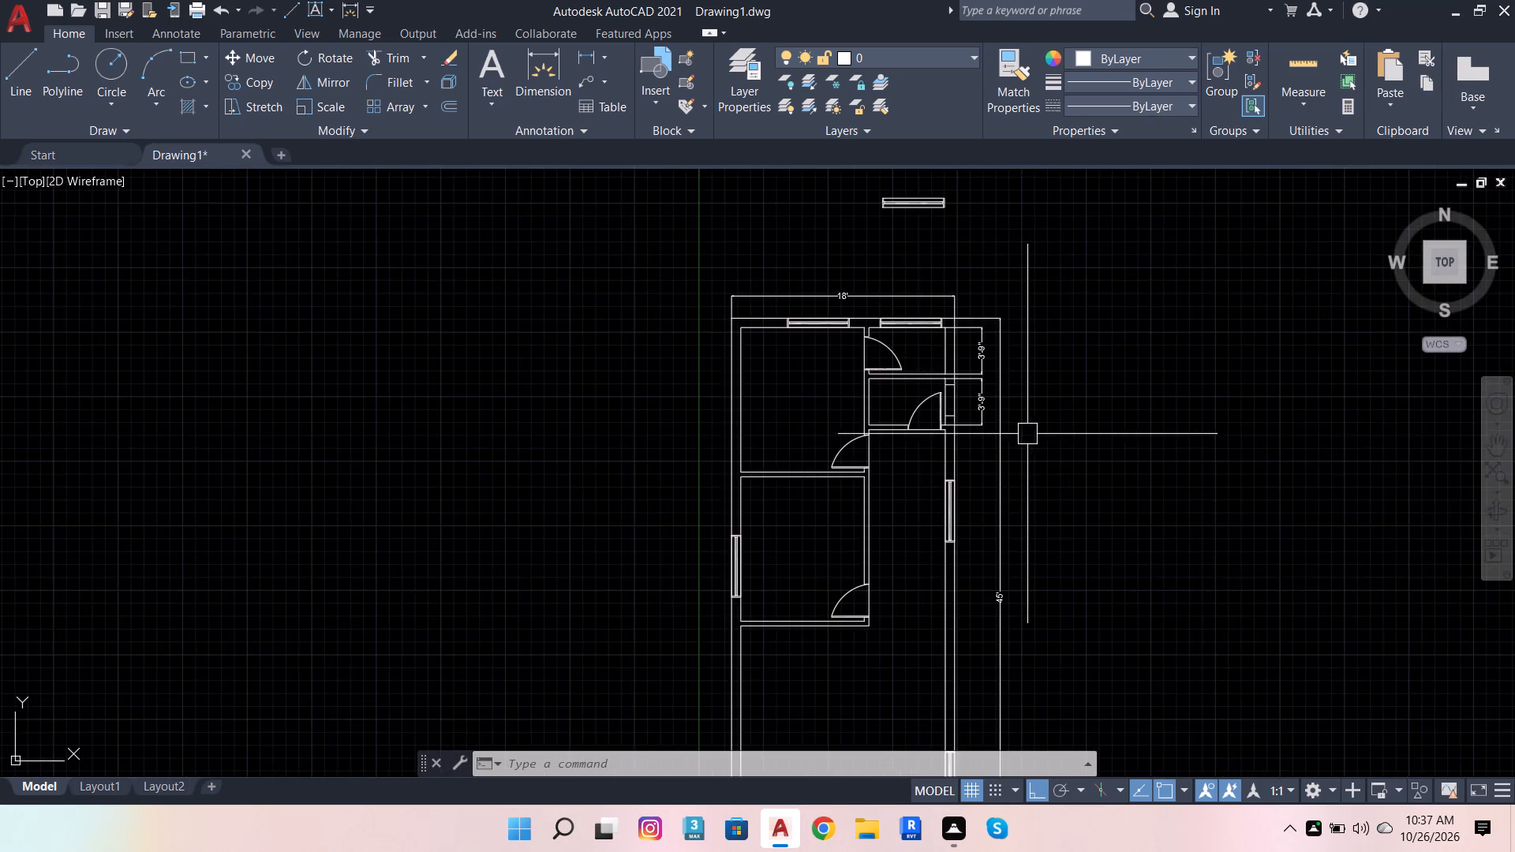
pyautogui.scroll(1, 1031, 434)
pyautogui.scroll(2, 987, 380)
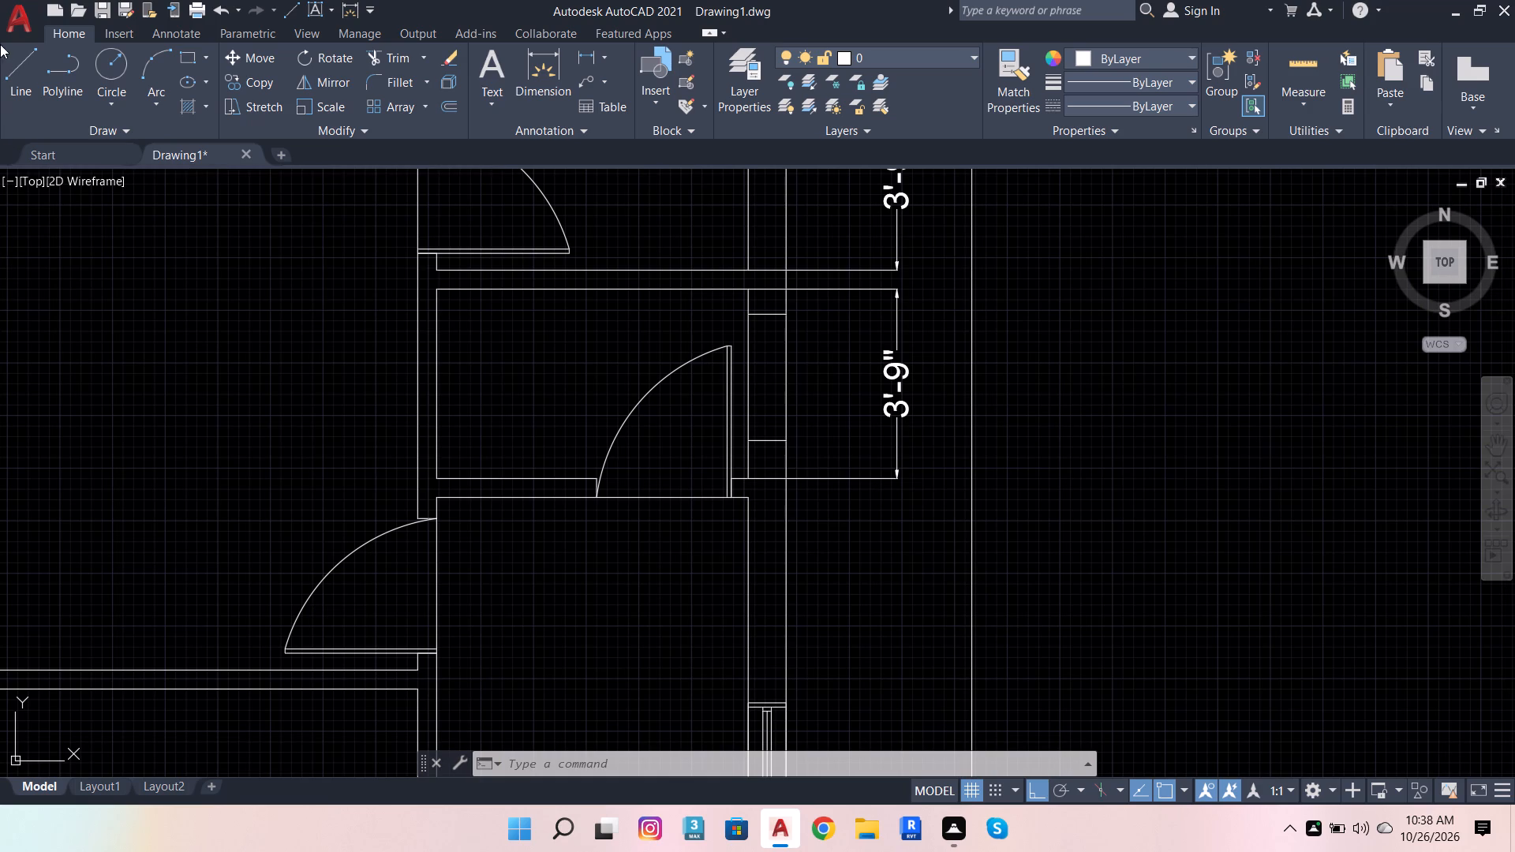
pyautogui.click(6, 58)
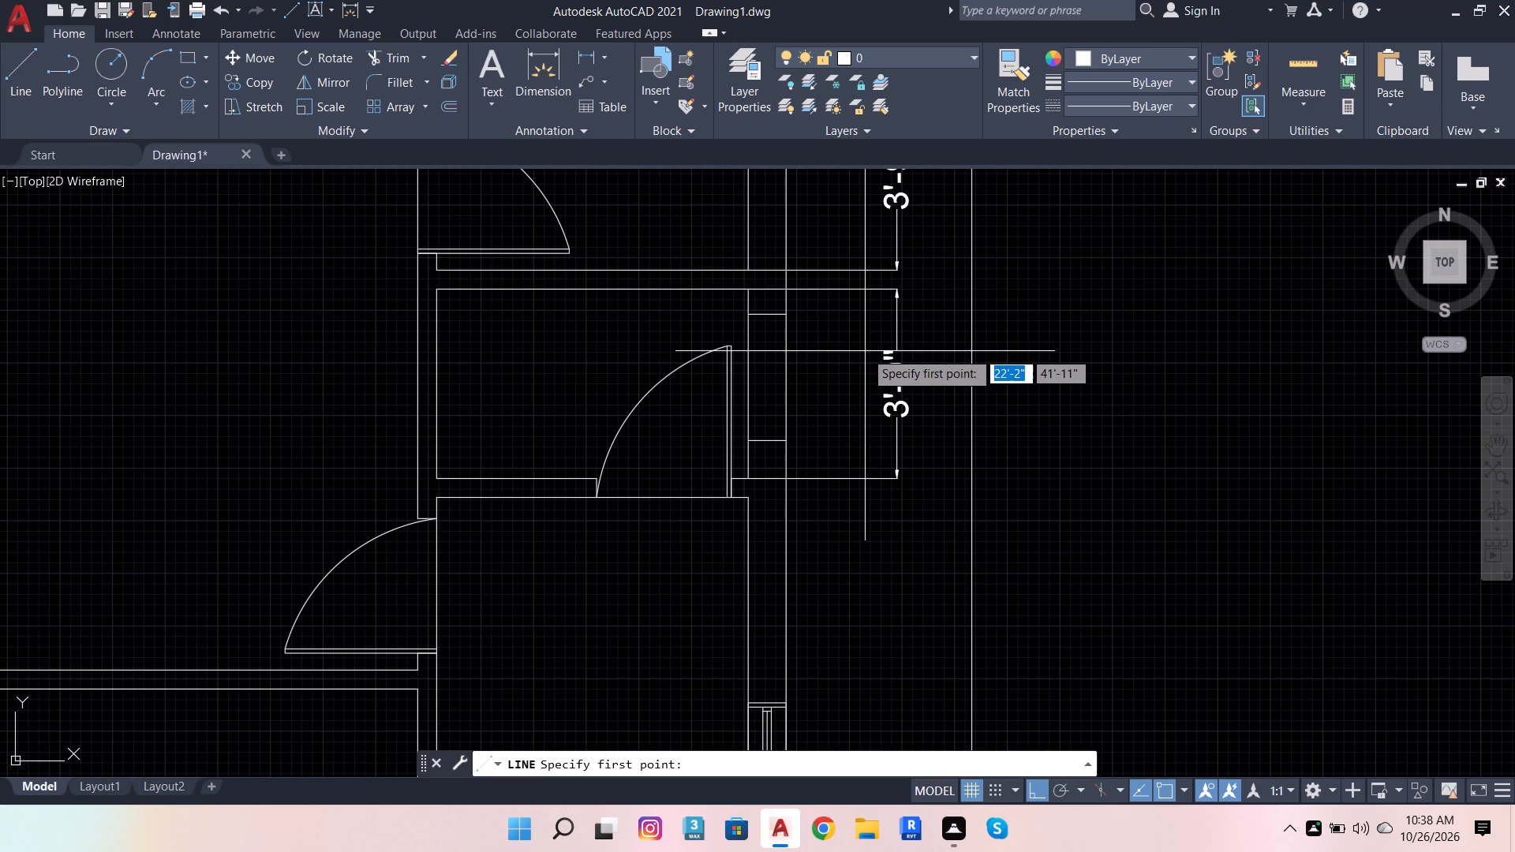
pyautogui.keyDown('shift'); pyautogui.rightClick(865, 351); pyautogui.keyUp('shift')
pyautogui.click(938, 469)
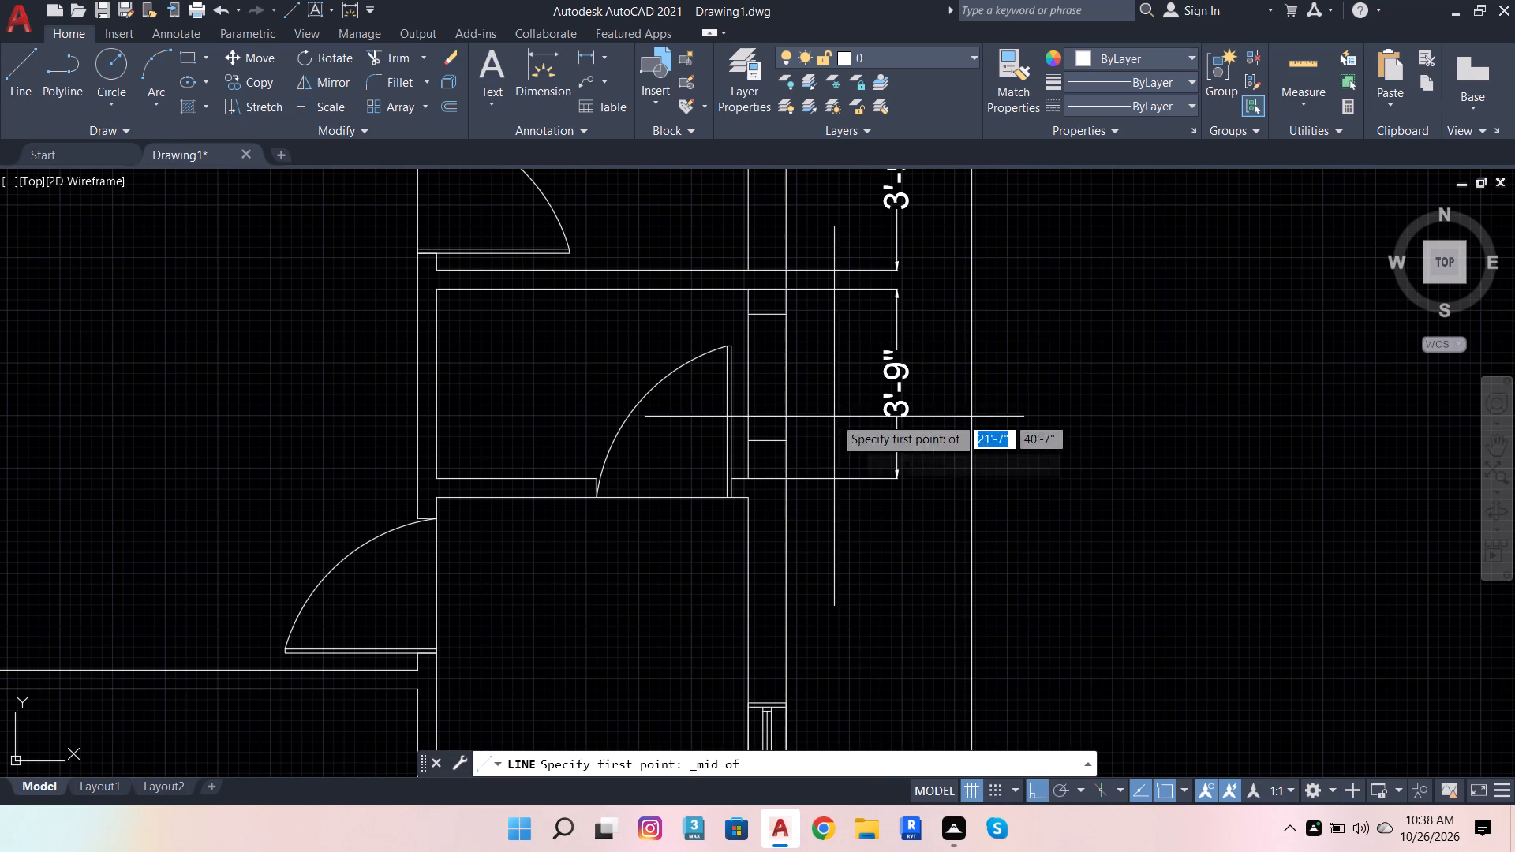
pyautogui.click(764, 316)
pyautogui.scroll(1, 756, 463)
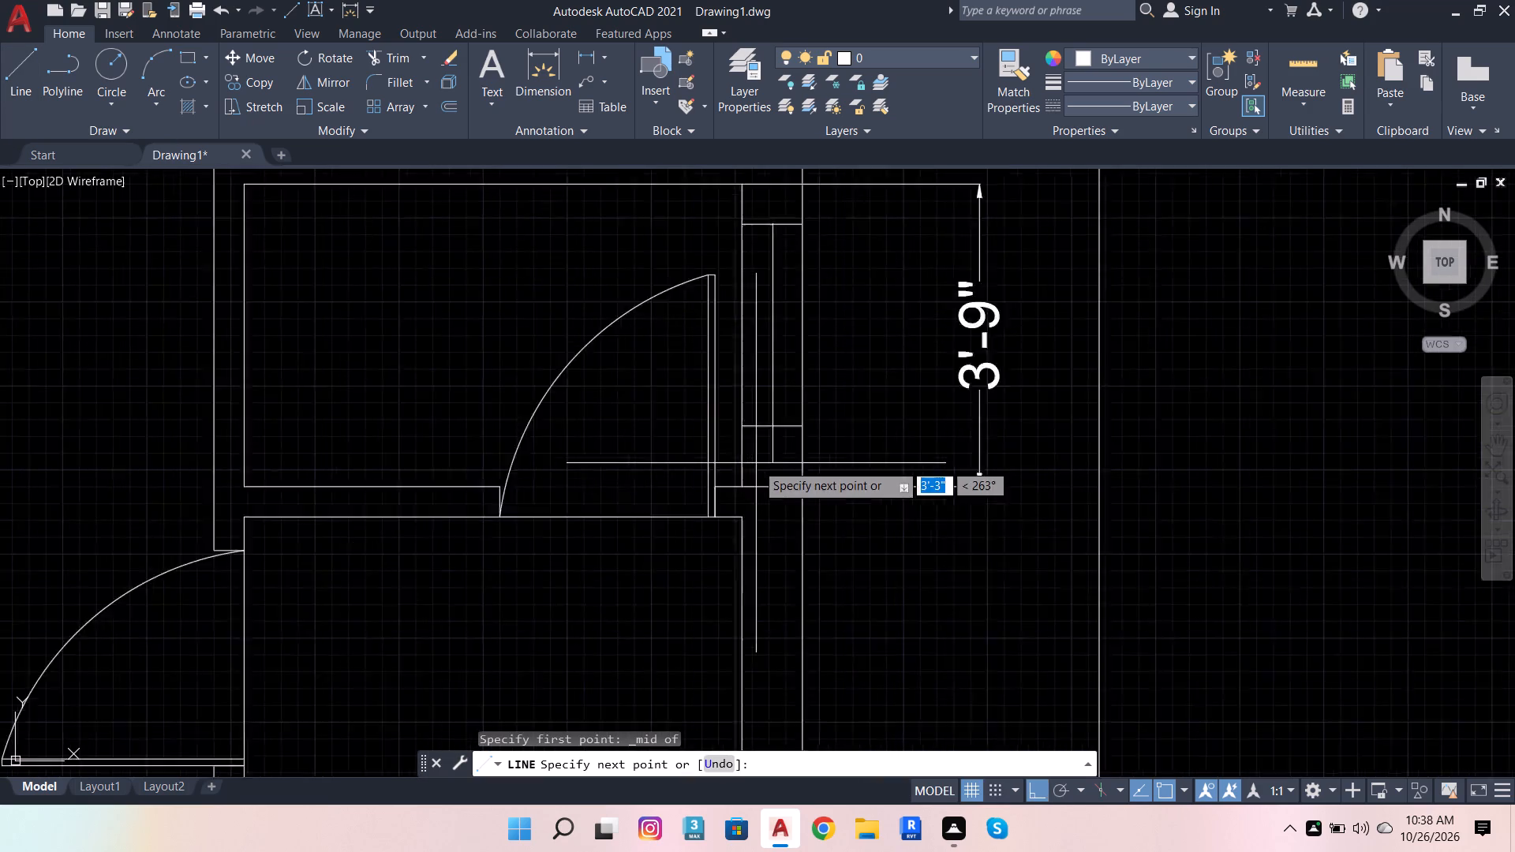
pyautogui.scroll(2, 756, 463)
pyautogui.click(795, 453)
pyautogui.press('Escape')
pyautogui.press('Escape')
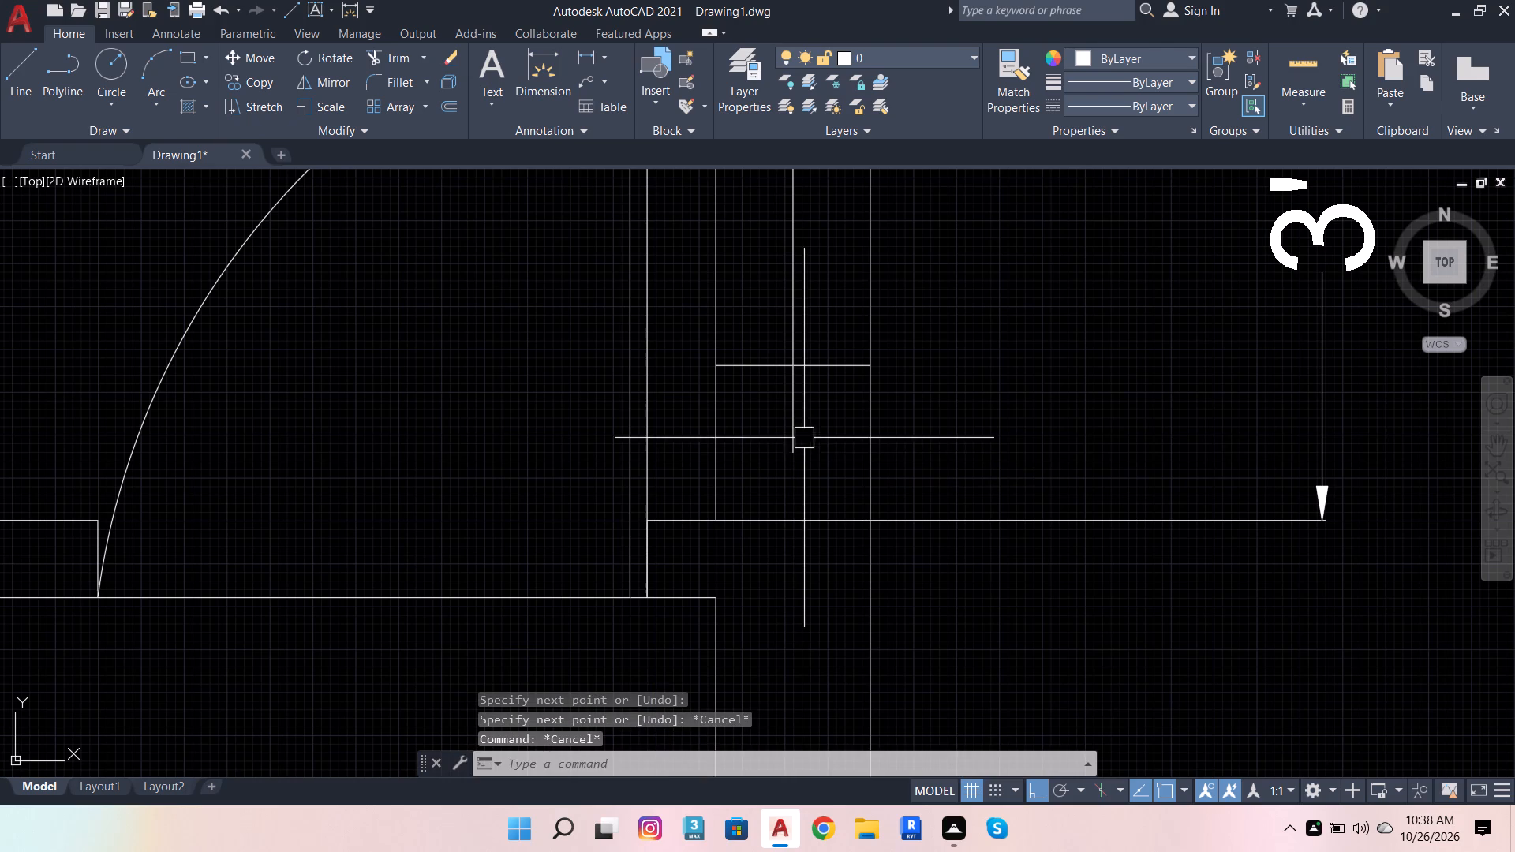
# Offset the vertical centre line in the lower small room's window opening by 1" to each side.
pyautogui.click(805, 436)
pyautogui.click(787, 393)
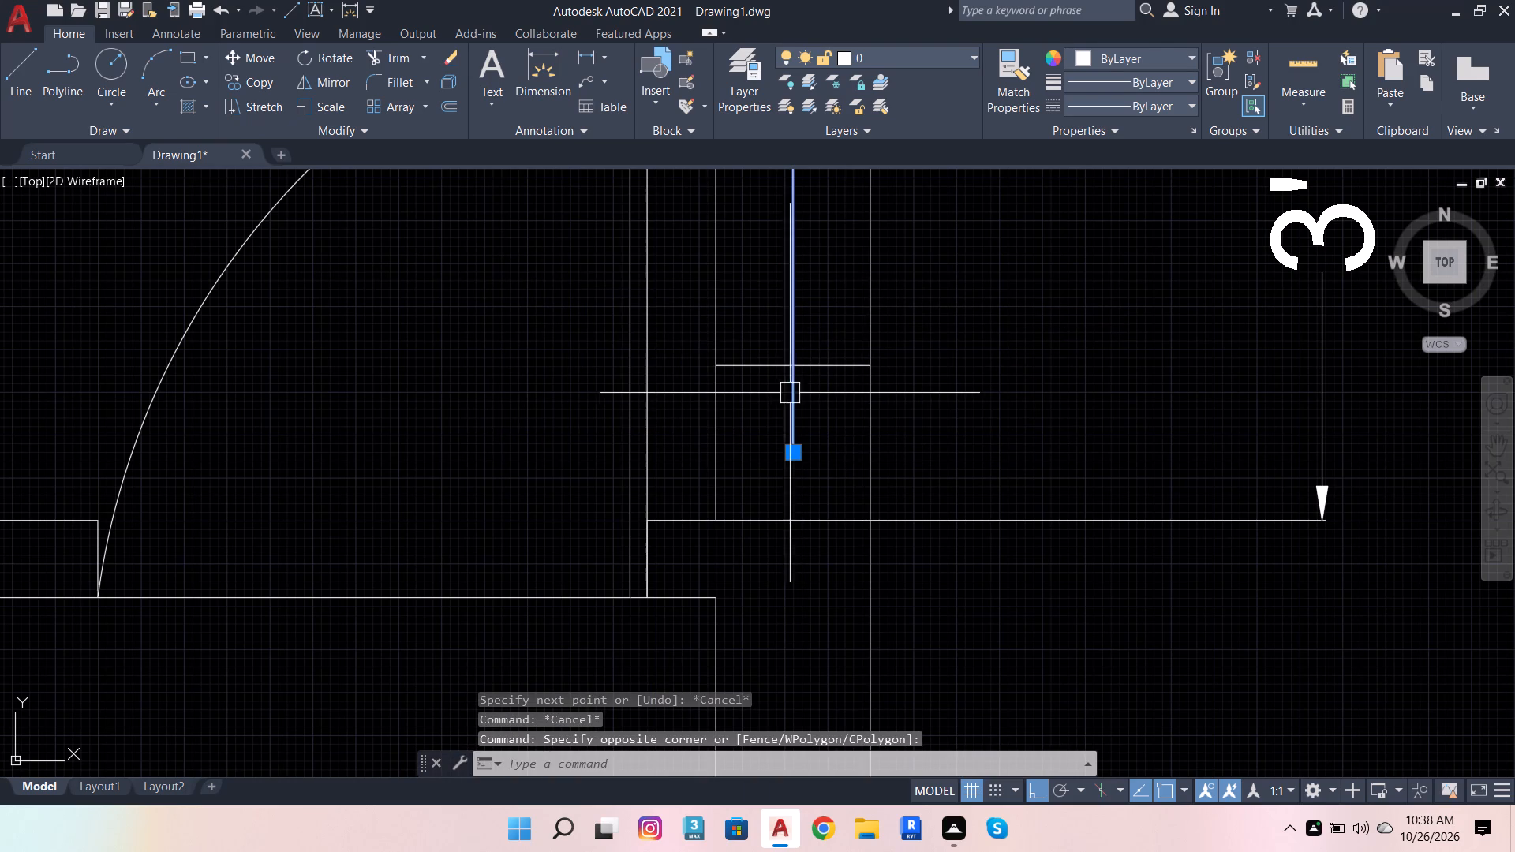
pyautogui.click(451, 106)
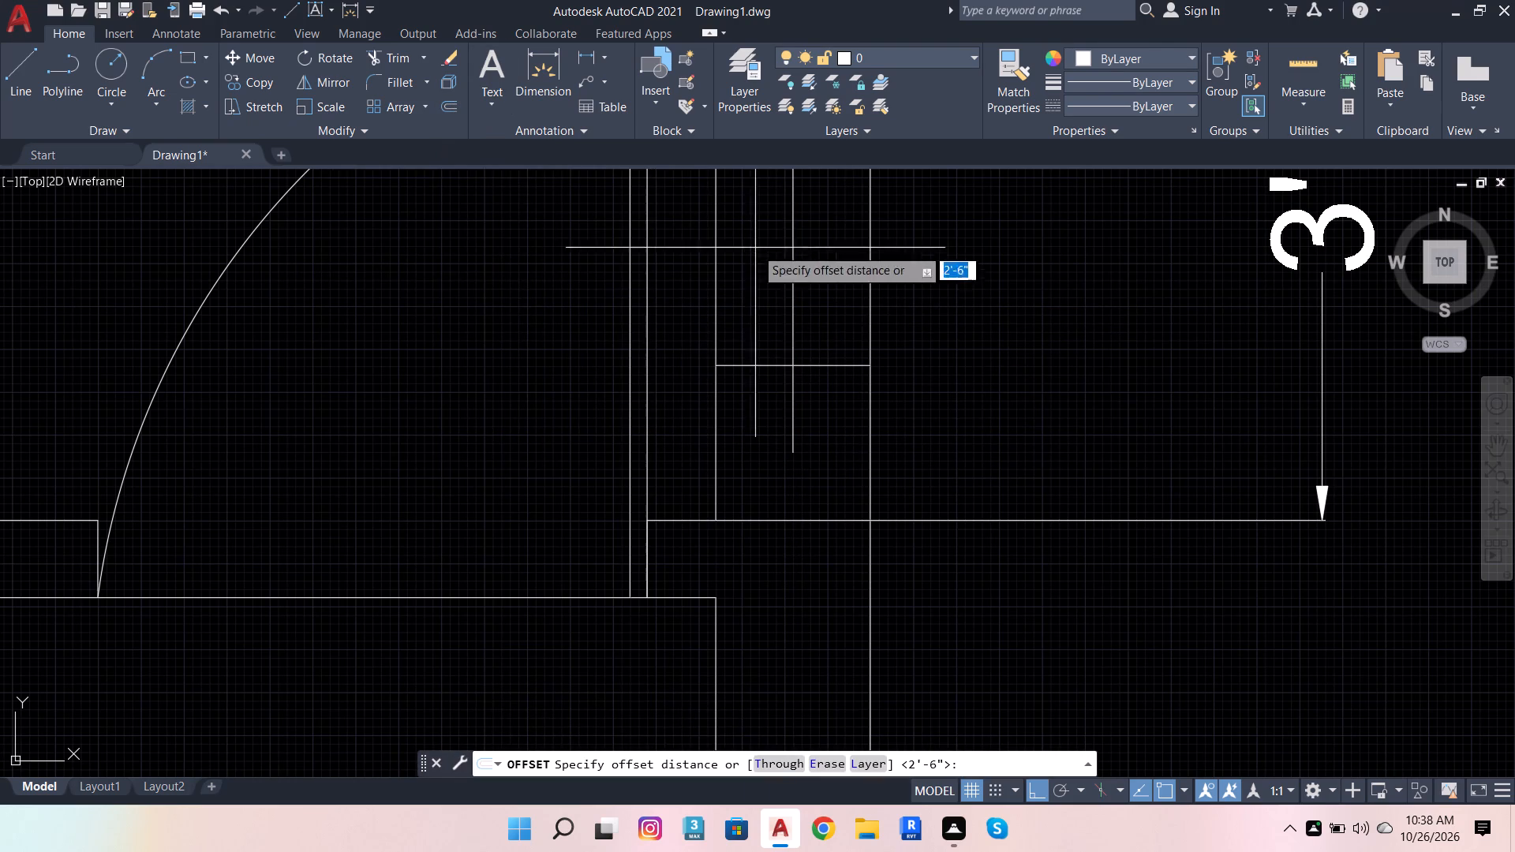
pyautogui.click(786, 450)
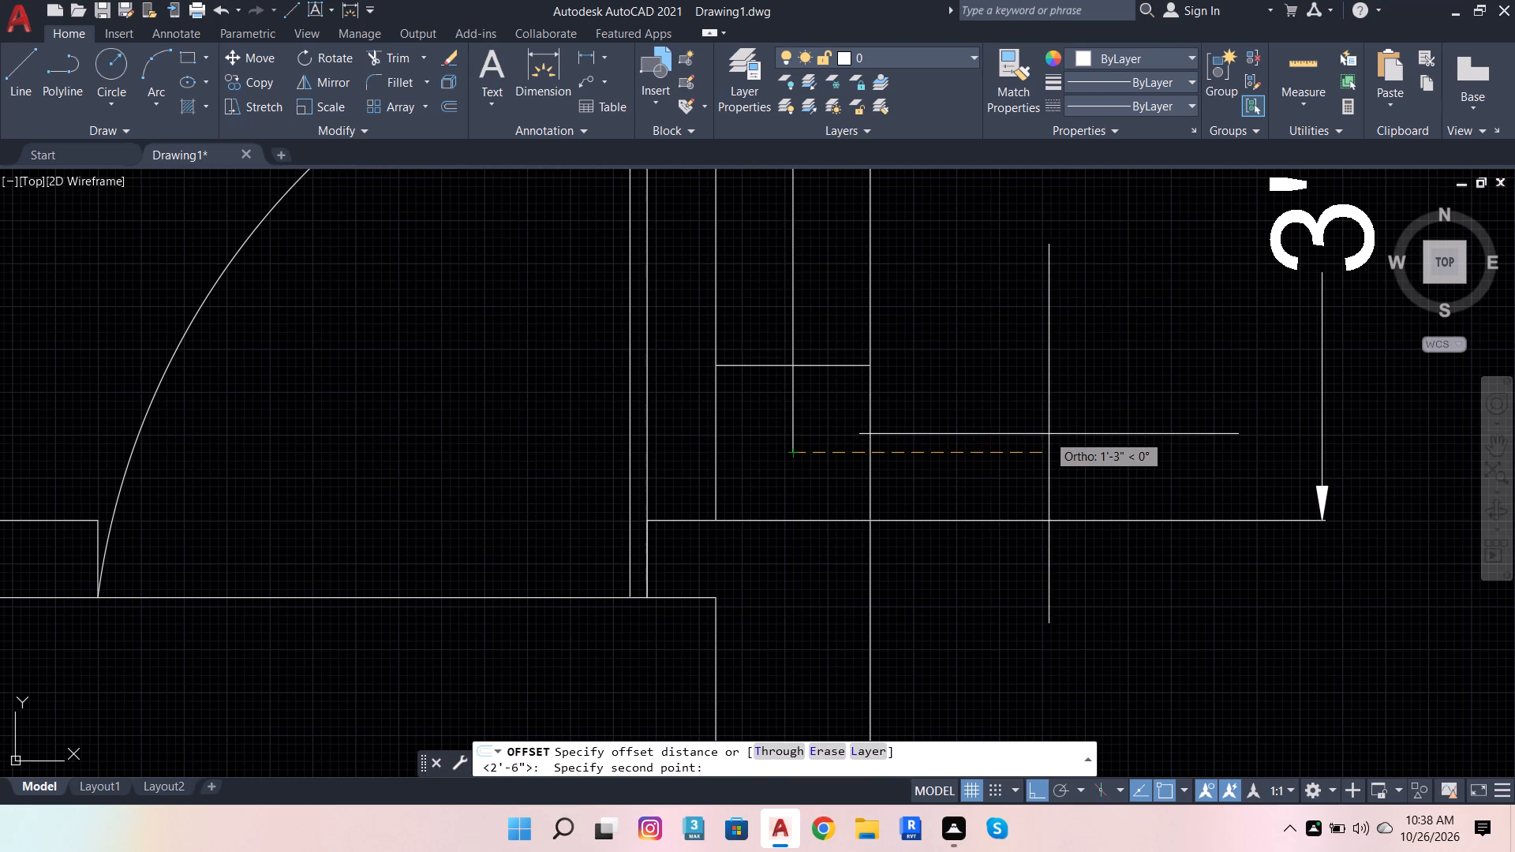
pyautogui.press('1')
pyautogui.press('Return')
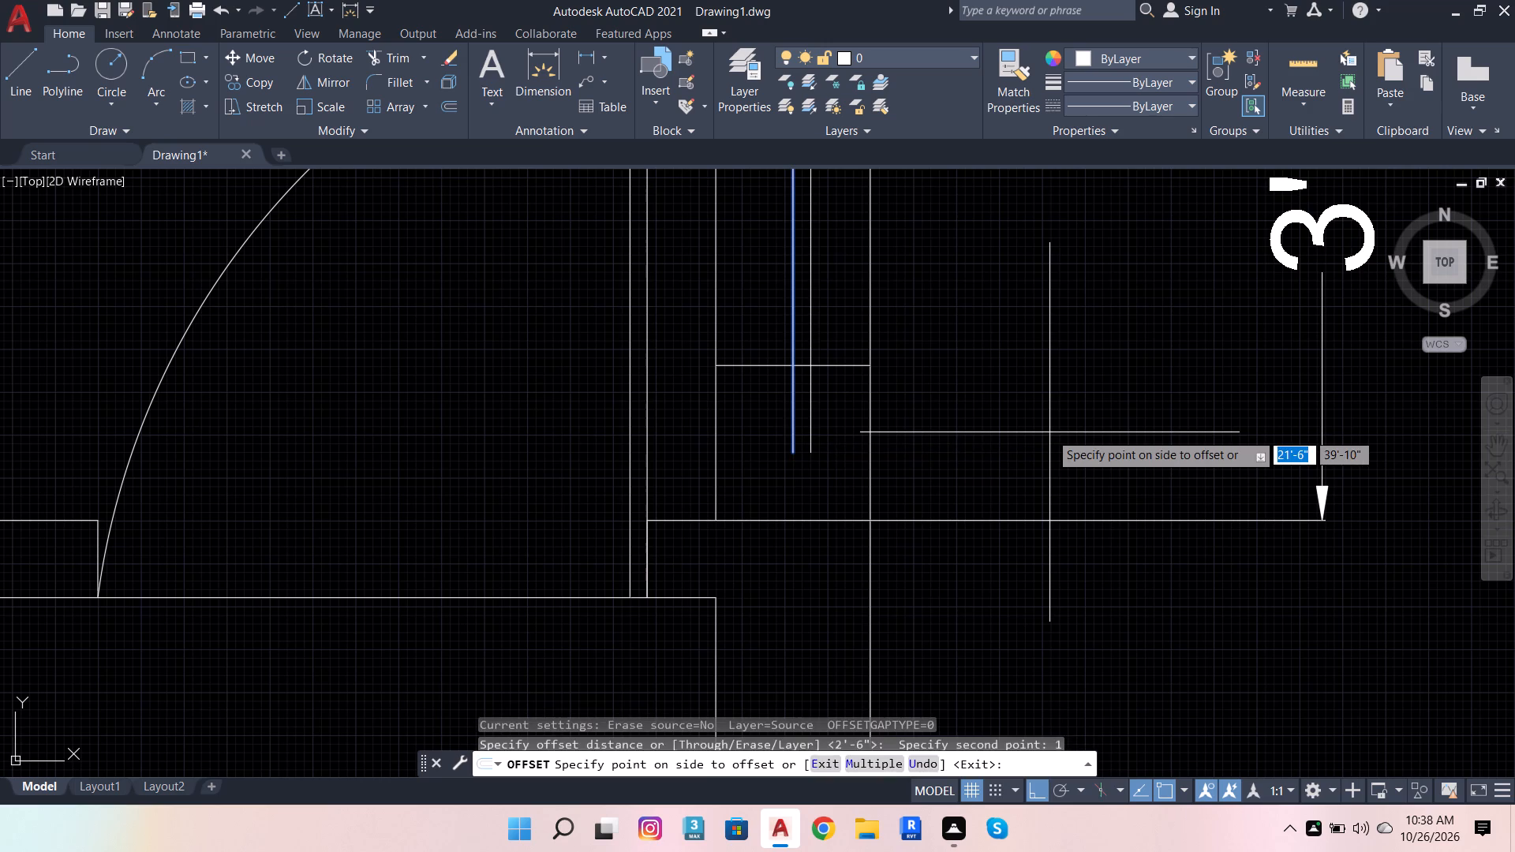
pyautogui.click(1049, 432)
pyautogui.scroll(2, 818, 414)
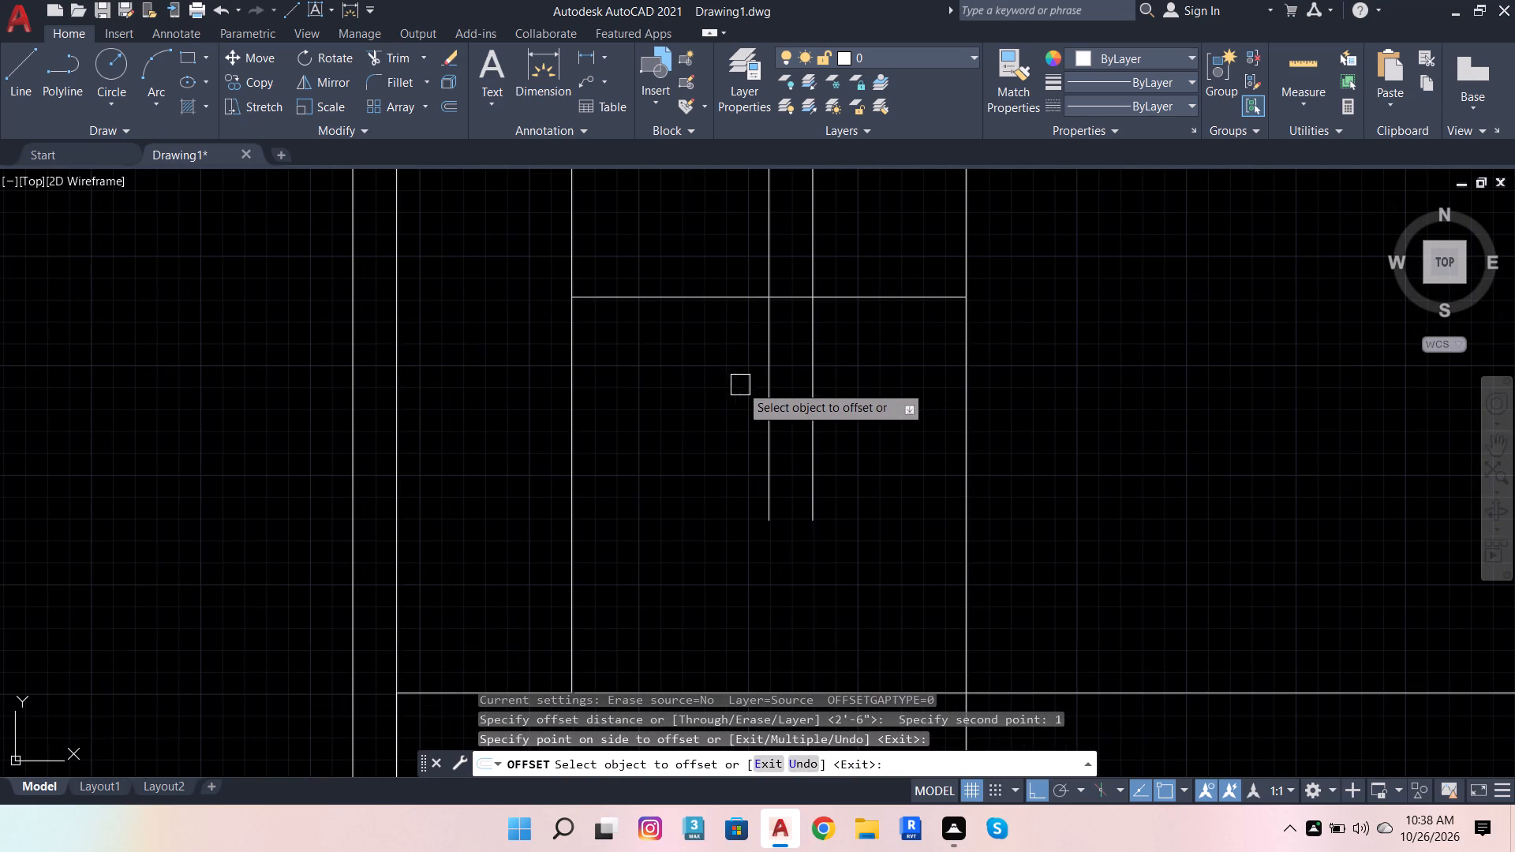
pyautogui.click(765, 379)
pyautogui.click(622, 383)
# Offset the window opening's two marker lines inward twice each at 1" spacing, the lower one upward and the upper one downward.
pyautogui.click(879, 295)
pyautogui.moveTo(888, 177); pyautogui.dragTo(891, 196)
pyautogui.click(897, 245)
pyautogui.click(885, 206)
pyautogui.scroll(-5, 879, 335)
pyautogui.scroll(1, 871, 211)
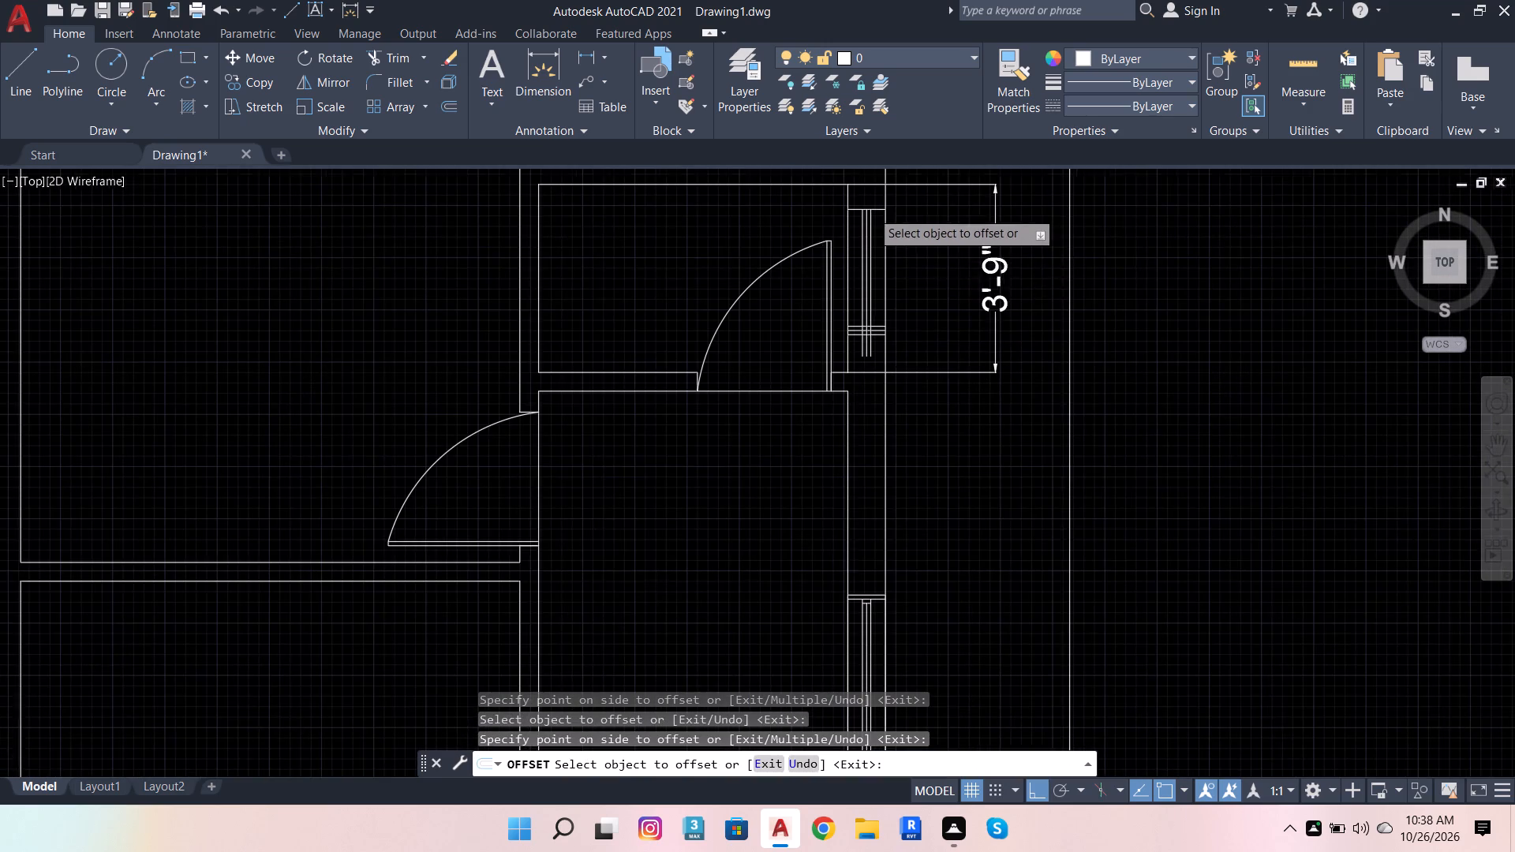
pyautogui.scroll(3, 871, 211)
pyautogui.click(900, 200)
pyautogui.click(927, 290)
pyautogui.moveTo(917, 229); pyautogui.dragTo(918, 248)
pyautogui.moveTo(903, 355); pyautogui.dragTo(901, 347)
# Trim the overlapping lines at the window's upper end, leaving a 1" sill band and a frame between the outer glazing lines.
pyautogui.click(384, 62)
pyautogui.scroll(2, 909, 245)
pyautogui.scroll(-3, 880, 263)
pyautogui.scroll(3, 895, 238)
pyautogui.click(821, 249)
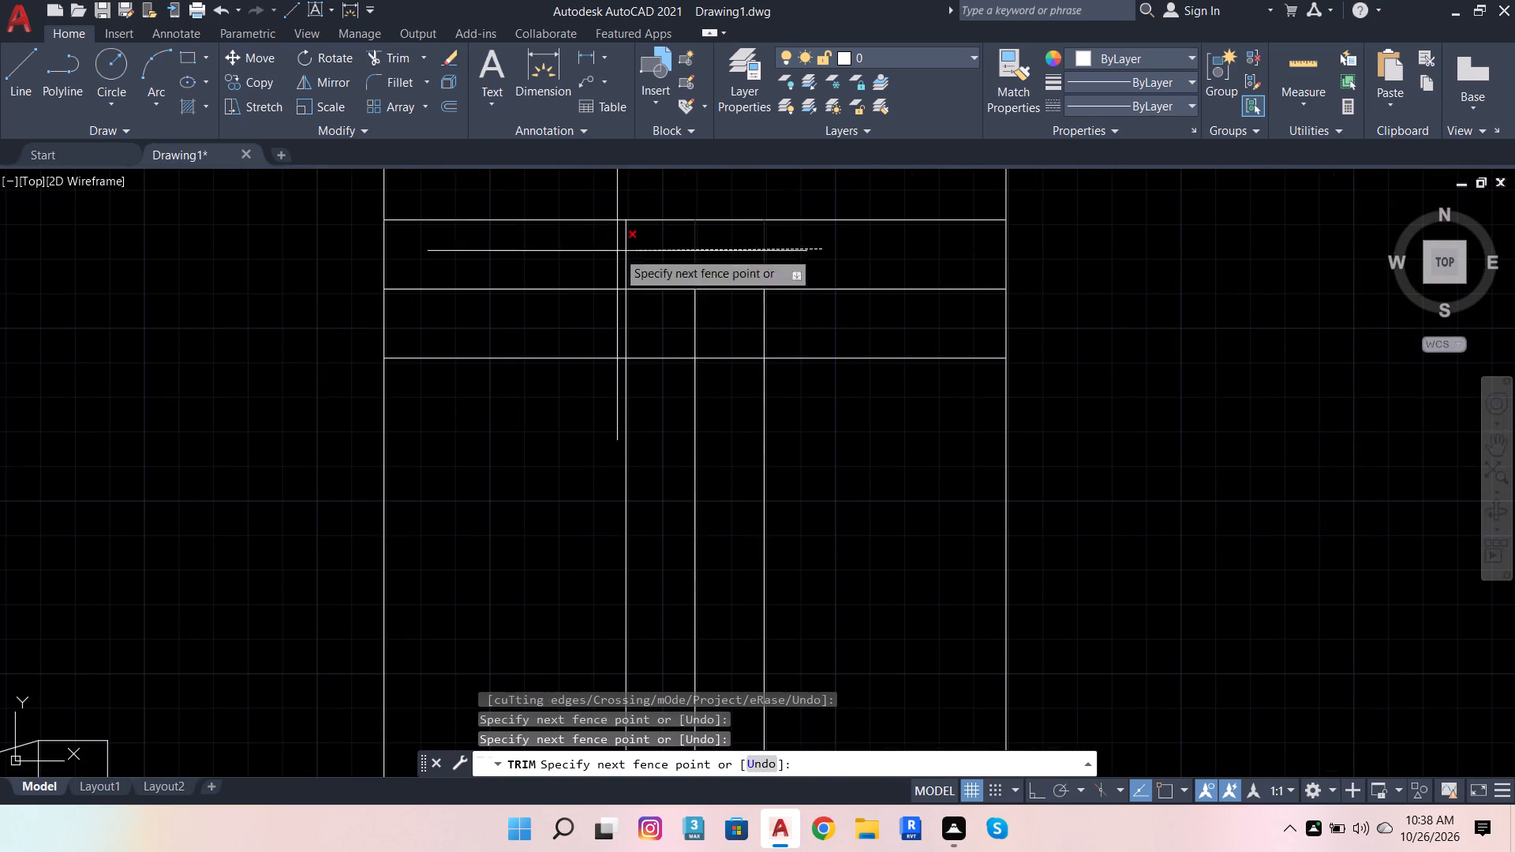
pyautogui.click(504, 254)
pyautogui.click(694, 331)
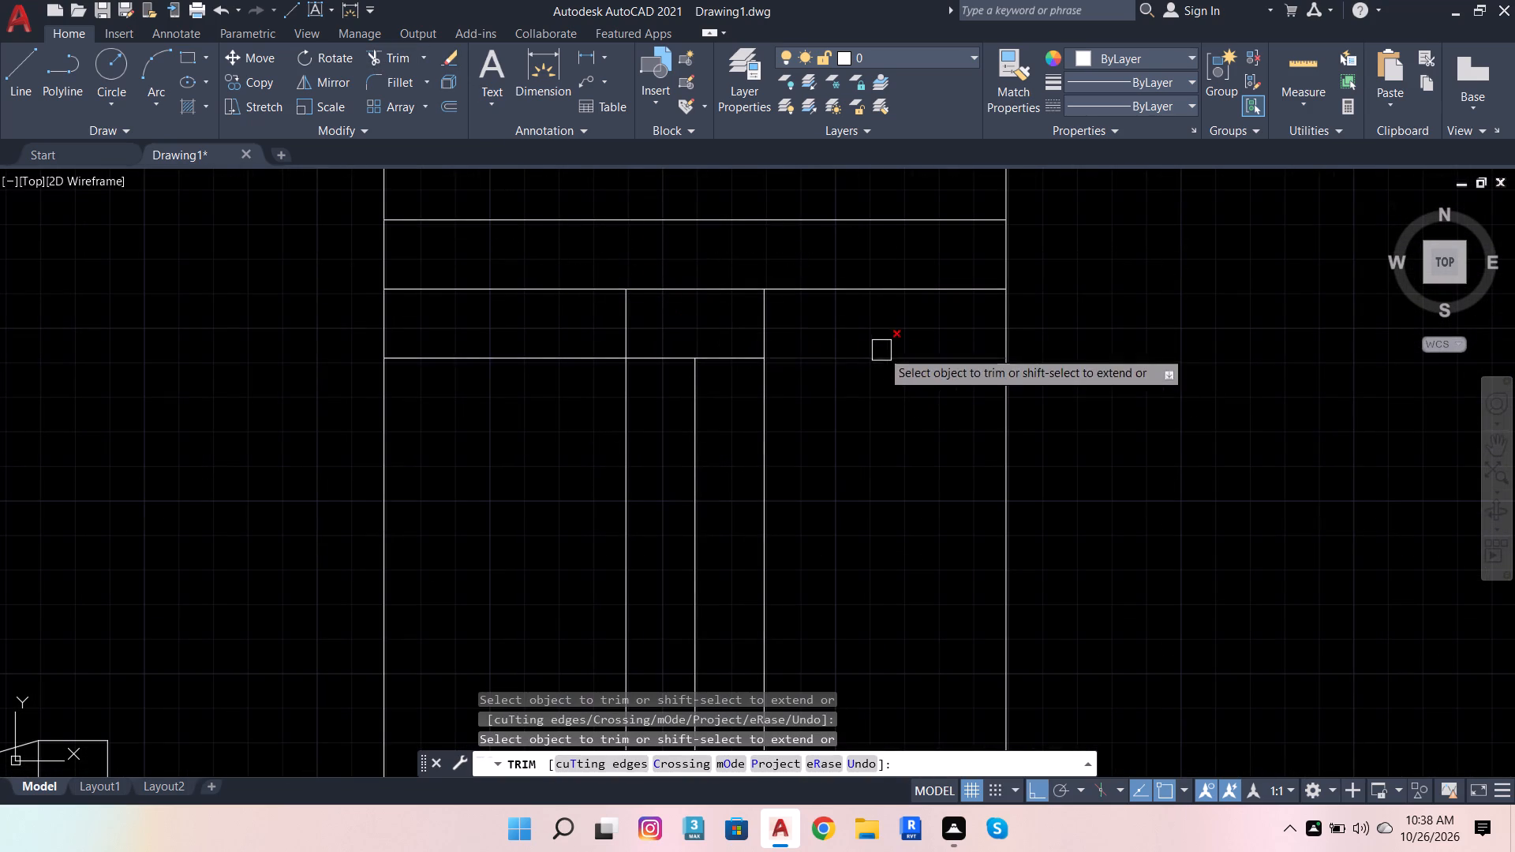
pyautogui.click(881, 350)
pyautogui.click(537, 353)
# Trim the overlapping and overshooting lines at the window's lower end to match the frame at its upper end.
pyautogui.scroll(-6, 930, 413)
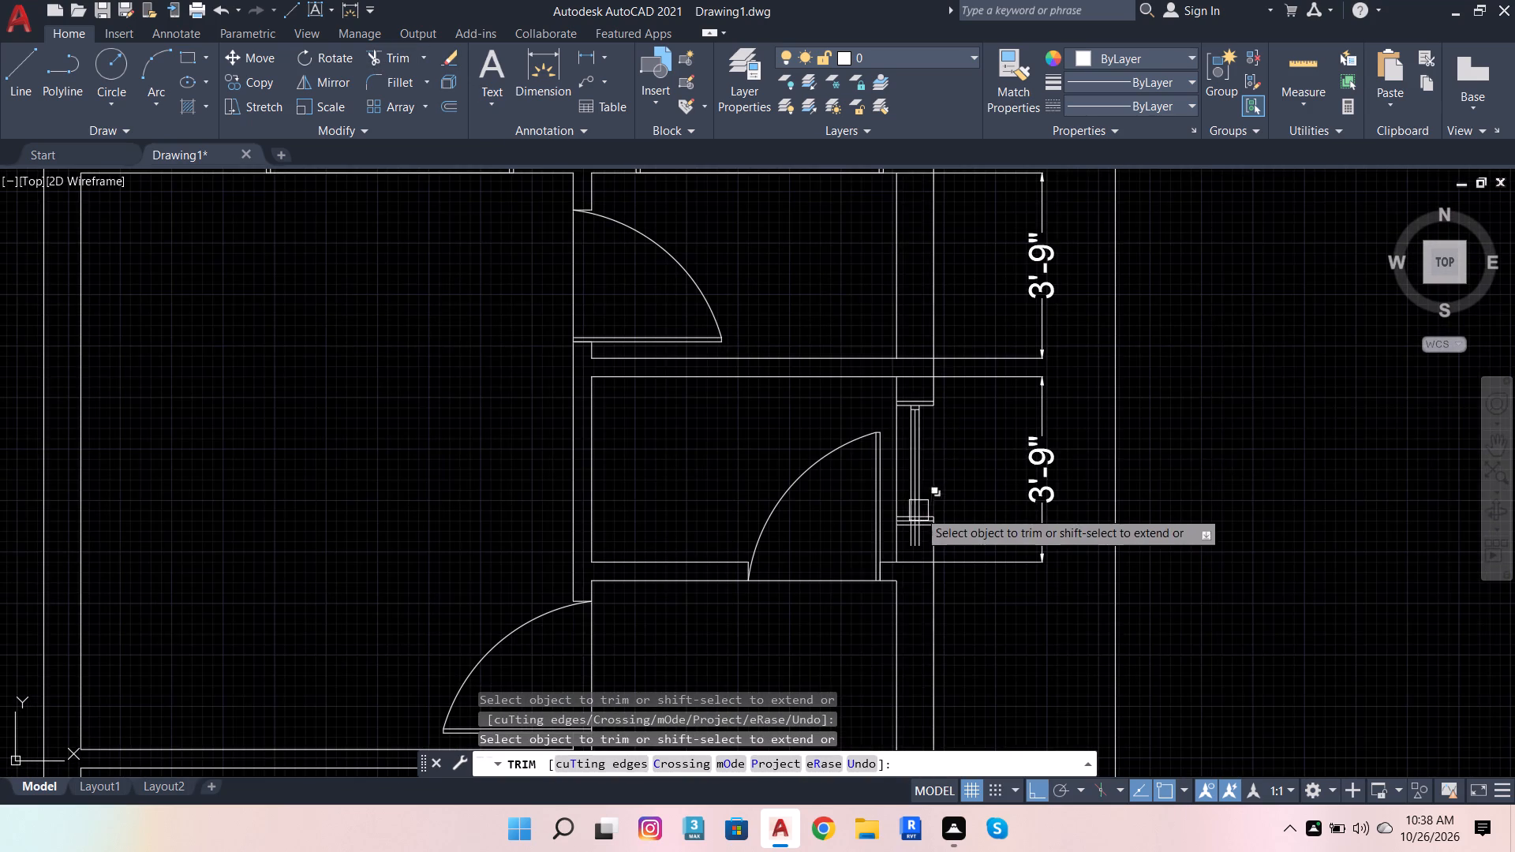
pyautogui.scroll(5, 914, 521)
pyautogui.click(982, 601)
pyautogui.click(808, 599)
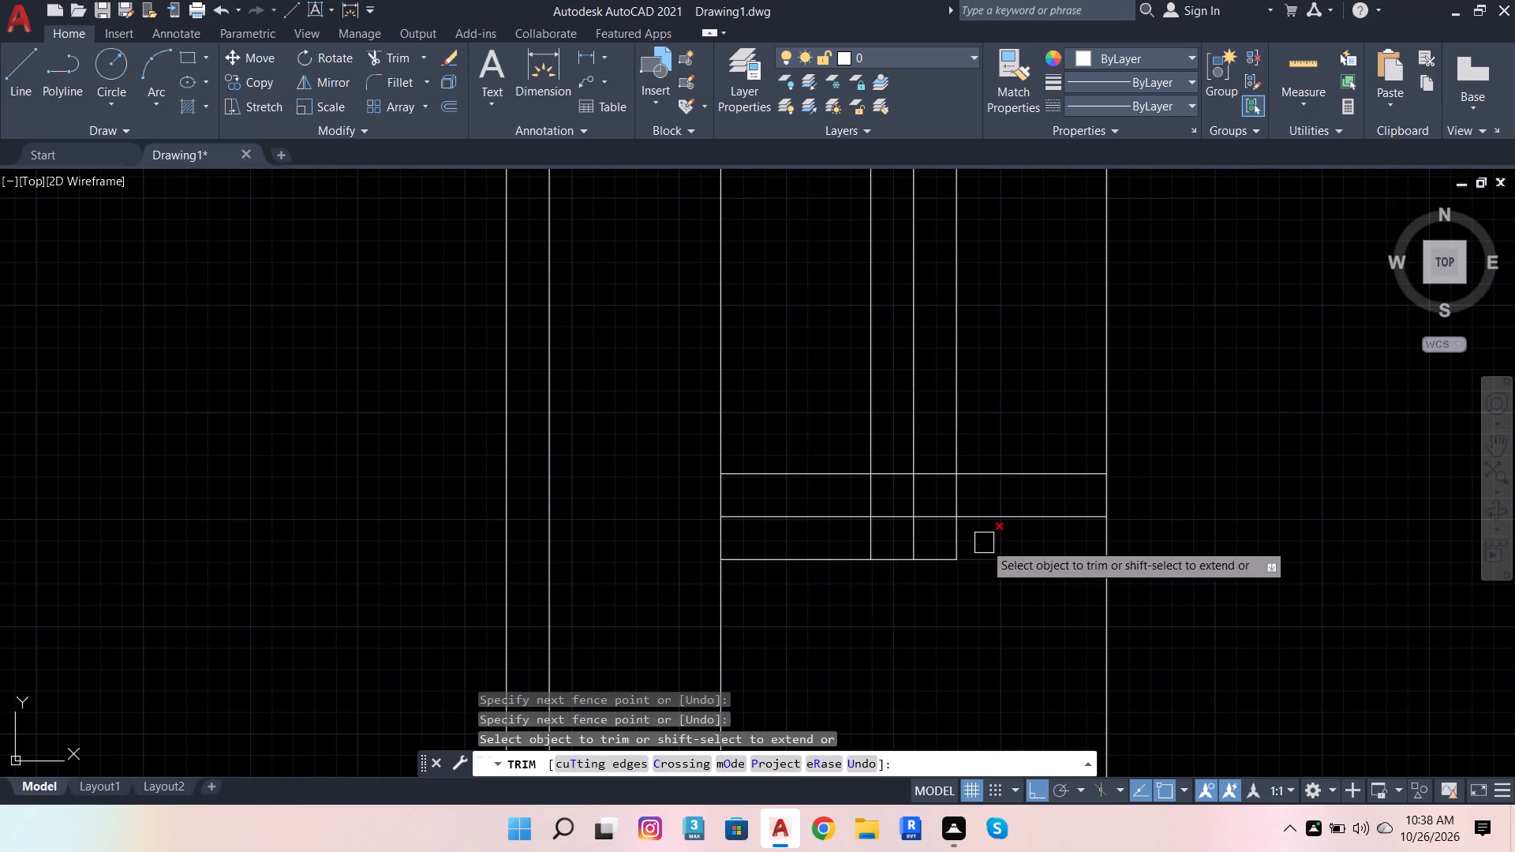
pyautogui.click(990, 539)
pyautogui.click(794, 544)
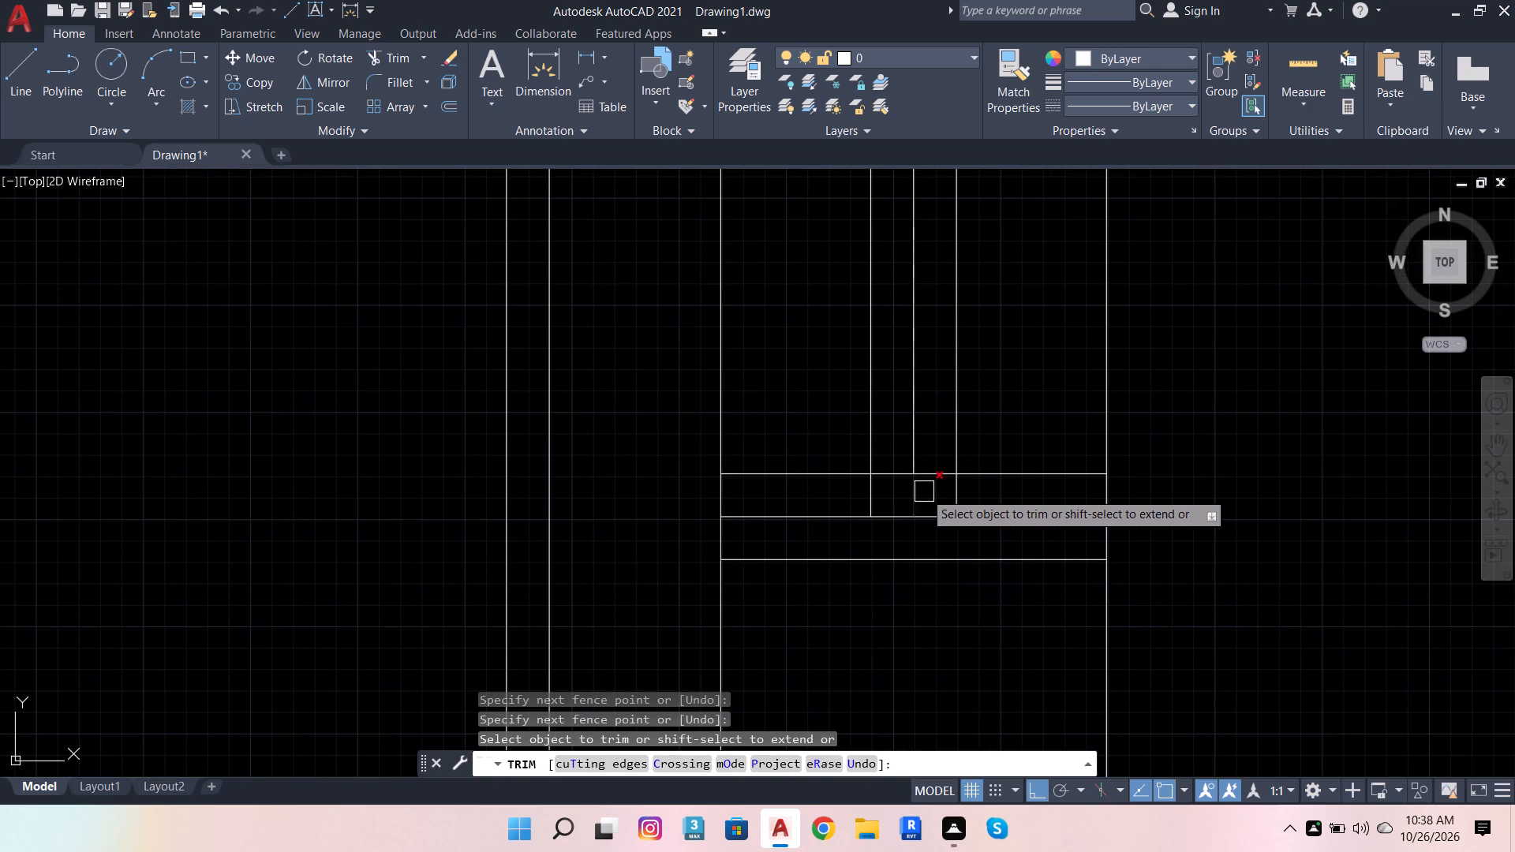
pyautogui.click(924, 491)
pyautogui.click(996, 476)
pyautogui.click(767, 469)
pyautogui.scroll(-4, 989, 542)
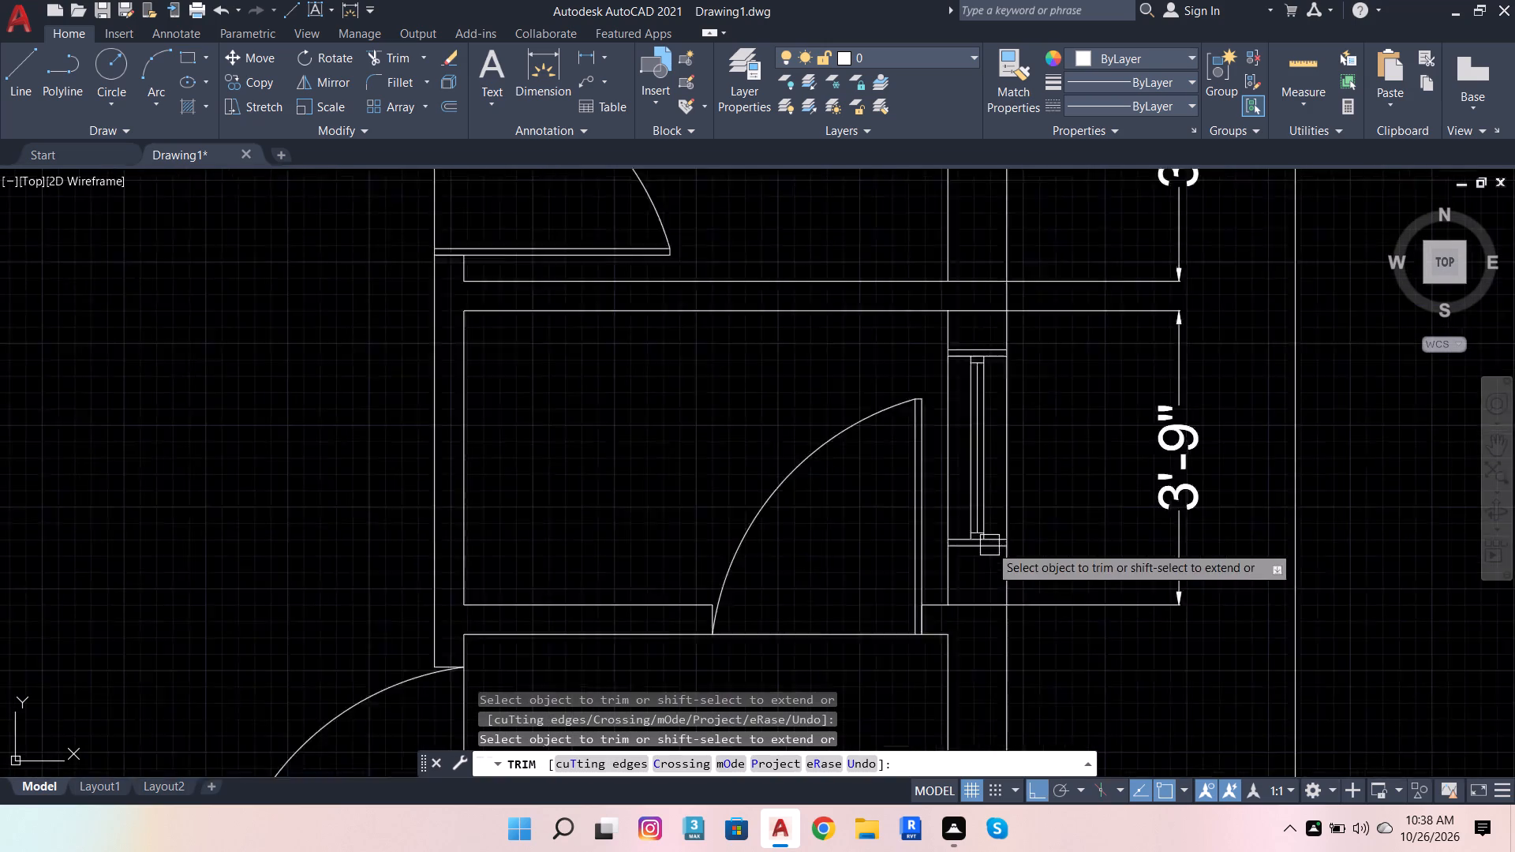
pyautogui.scroll(-1, 989, 545)
pyautogui.scroll(-5, 1082, 507)
pyautogui.scroll(5, 1120, 585)
pyautogui.scroll(-4, 1032, 518)
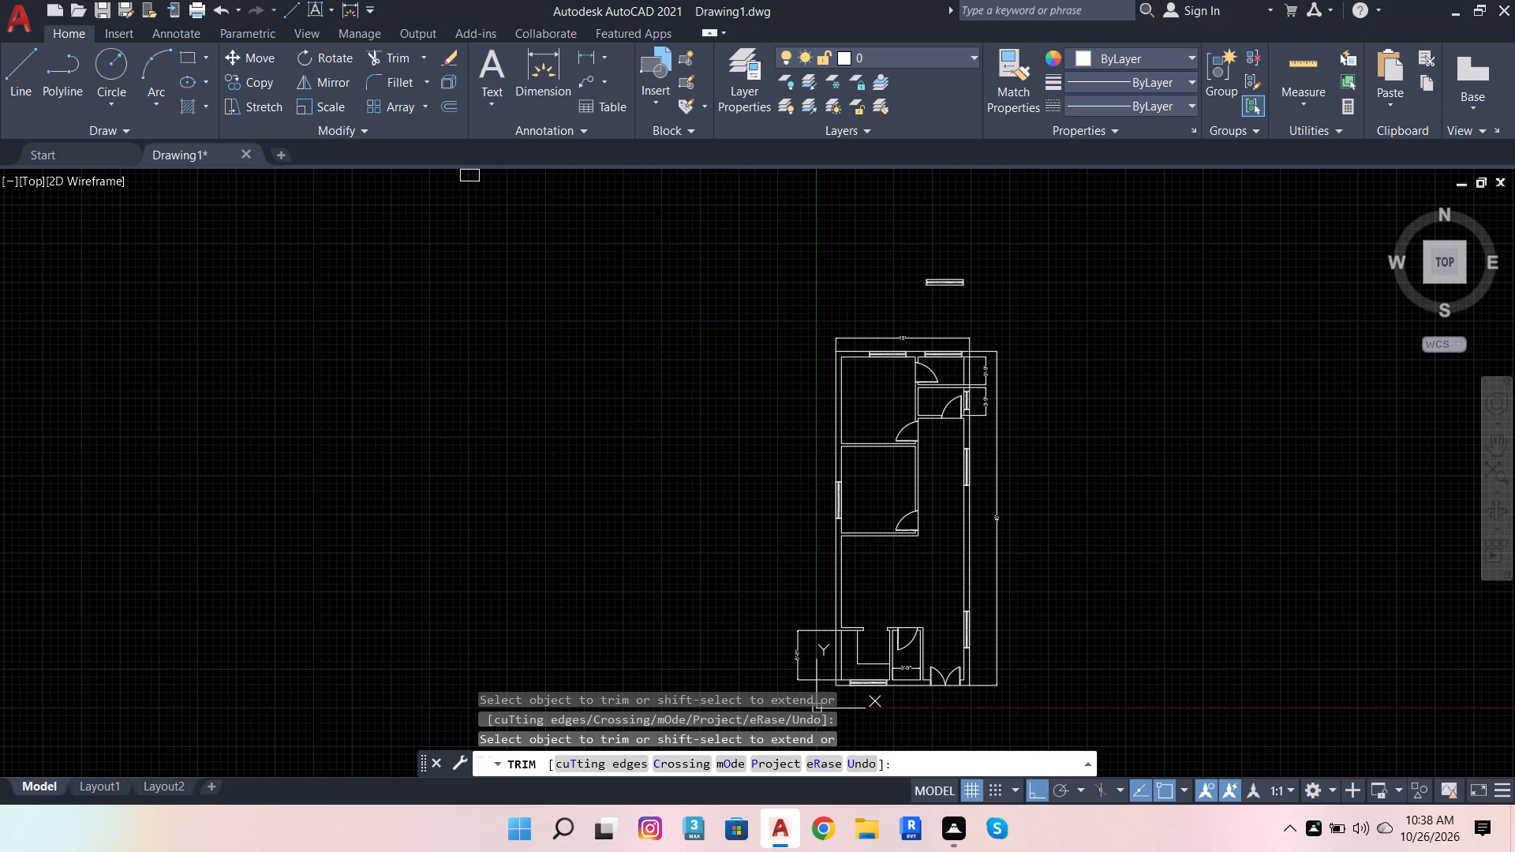
pyautogui.press('Escape')
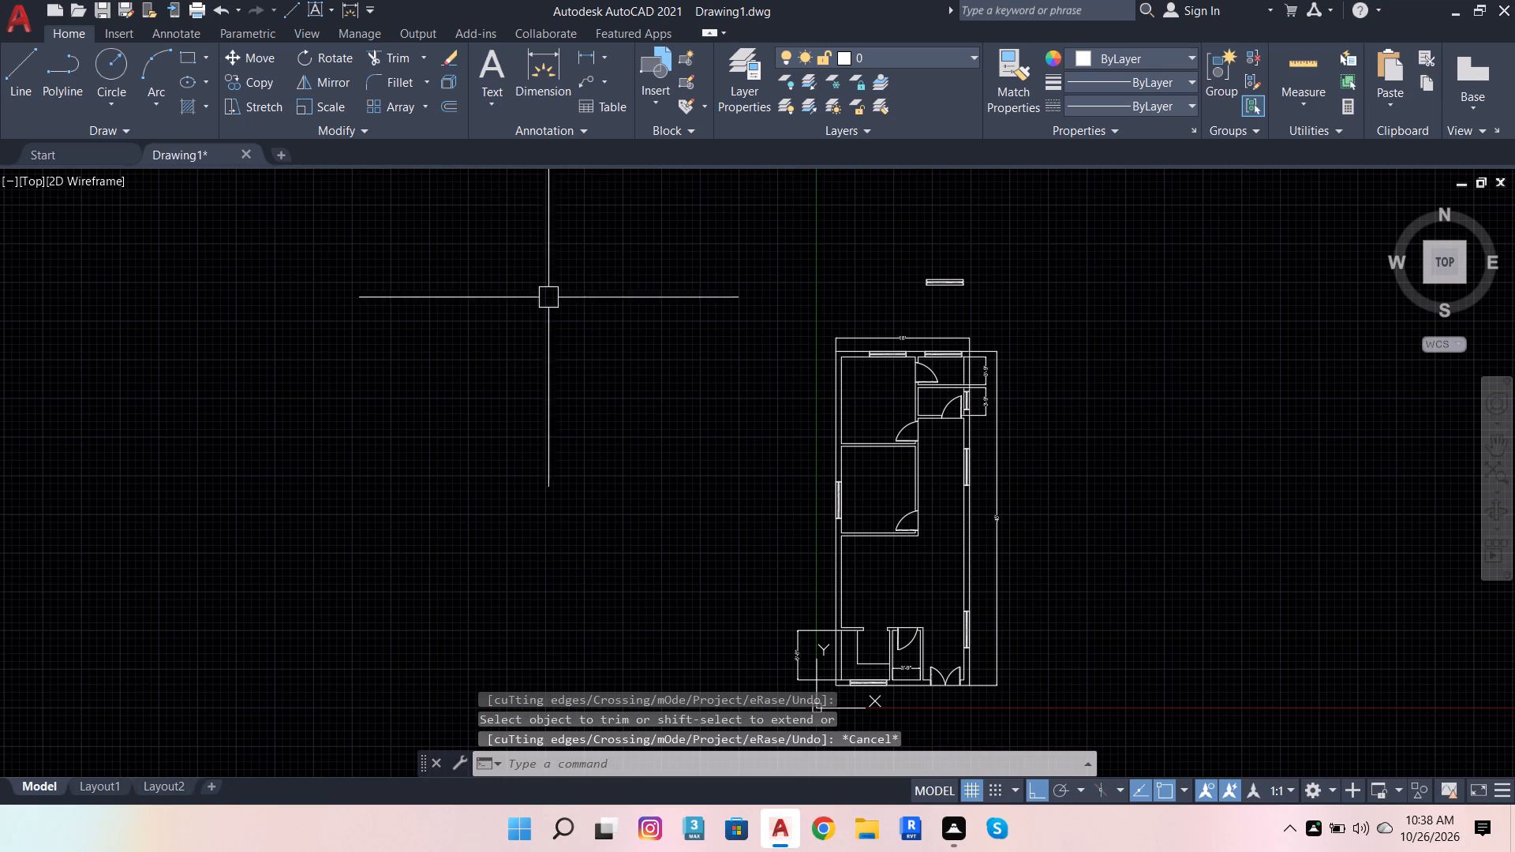
pyautogui.press('Escape')
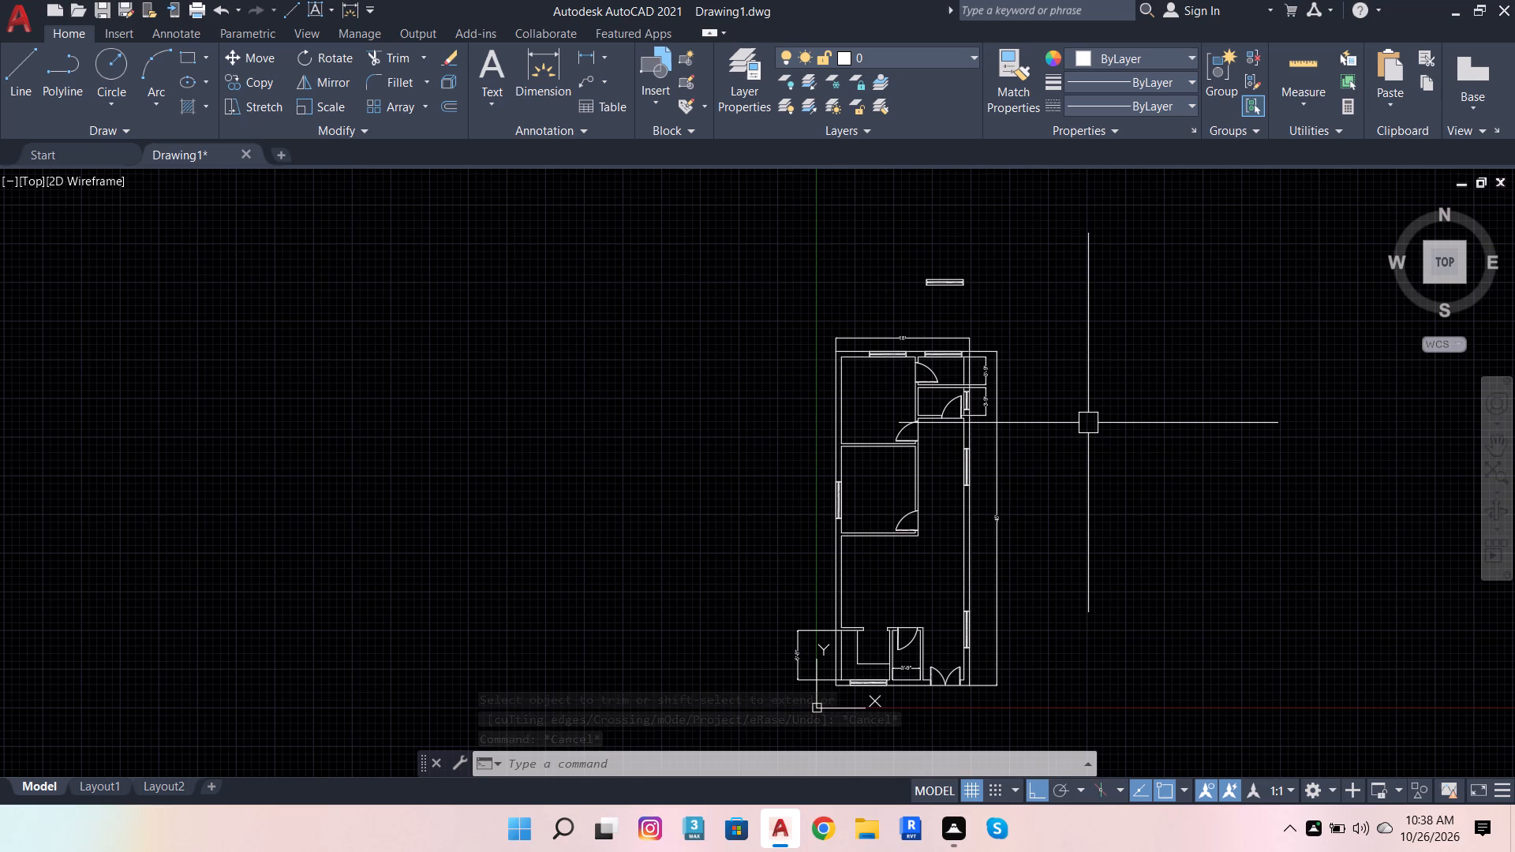
# Set the TEXTSIZE variable to 4.
pyautogui.write('TEX')
pyautogui.click(275, 290)
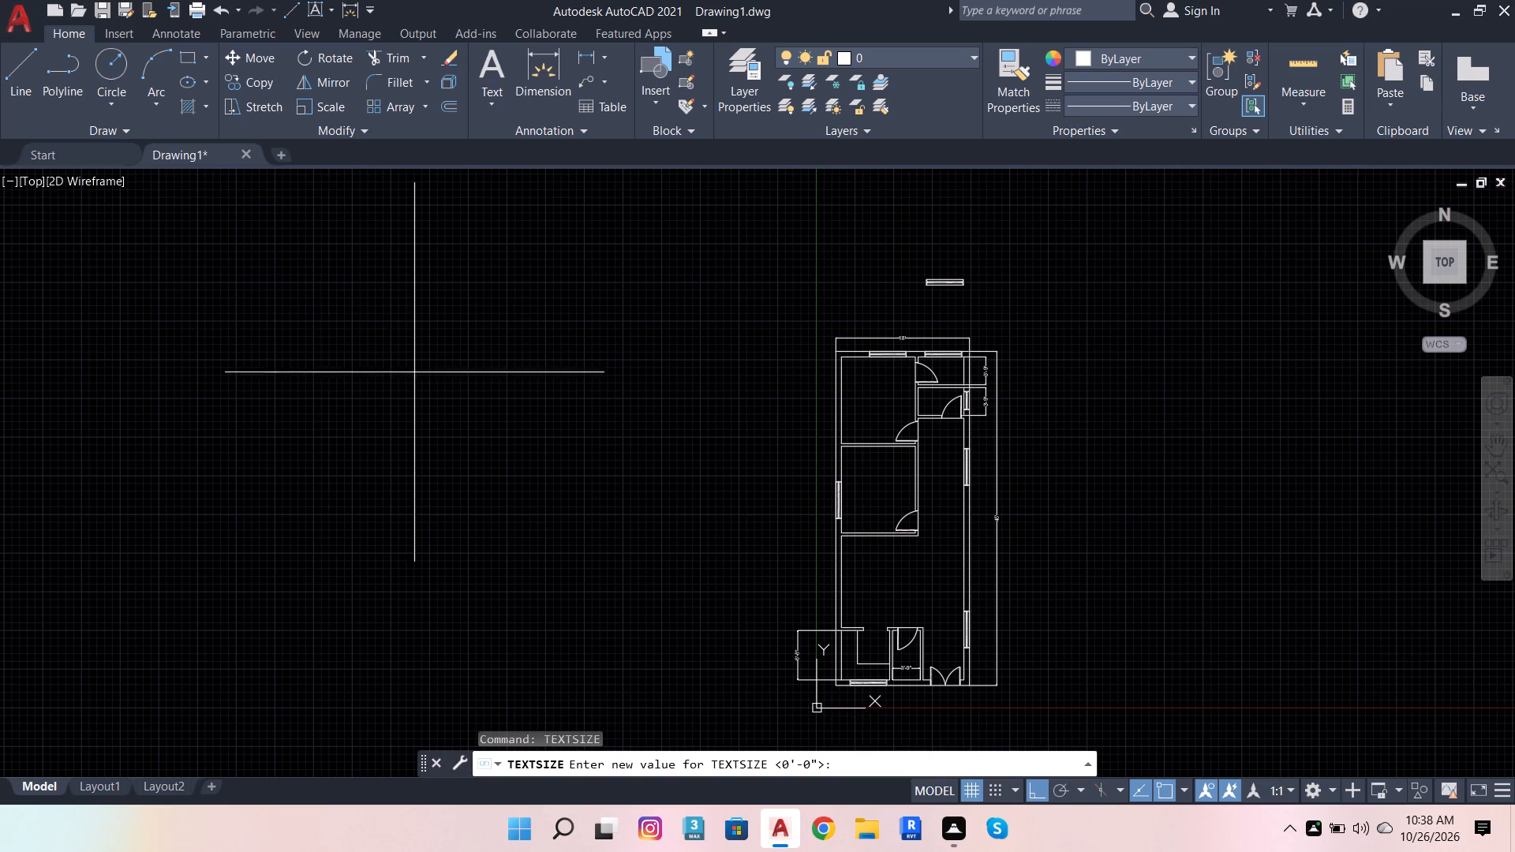
pyautogui.click(866, 763)
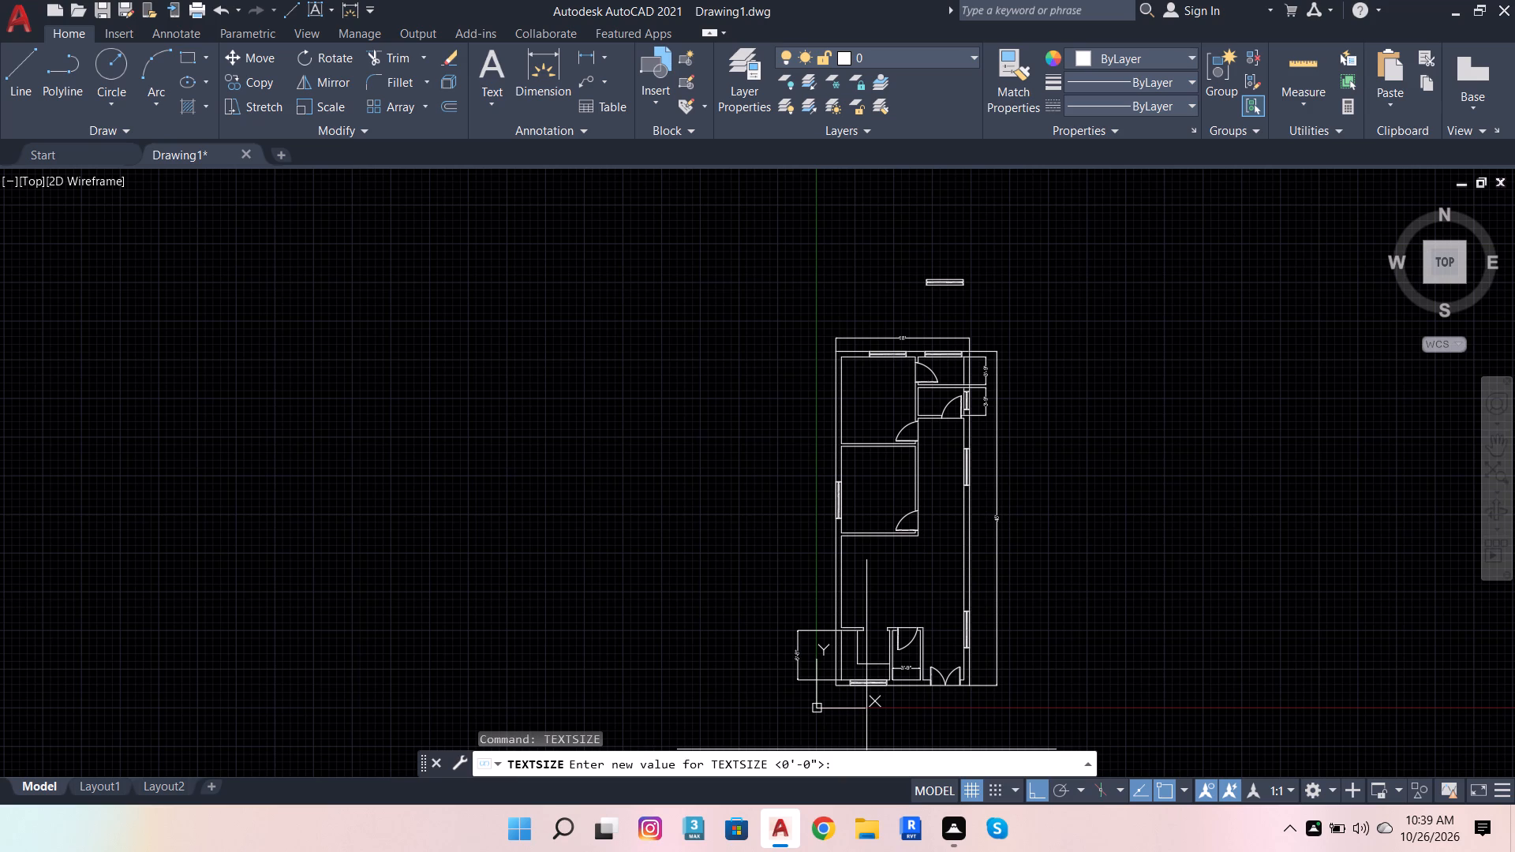
pyautogui.press('4')
pyautogui.press('Return')
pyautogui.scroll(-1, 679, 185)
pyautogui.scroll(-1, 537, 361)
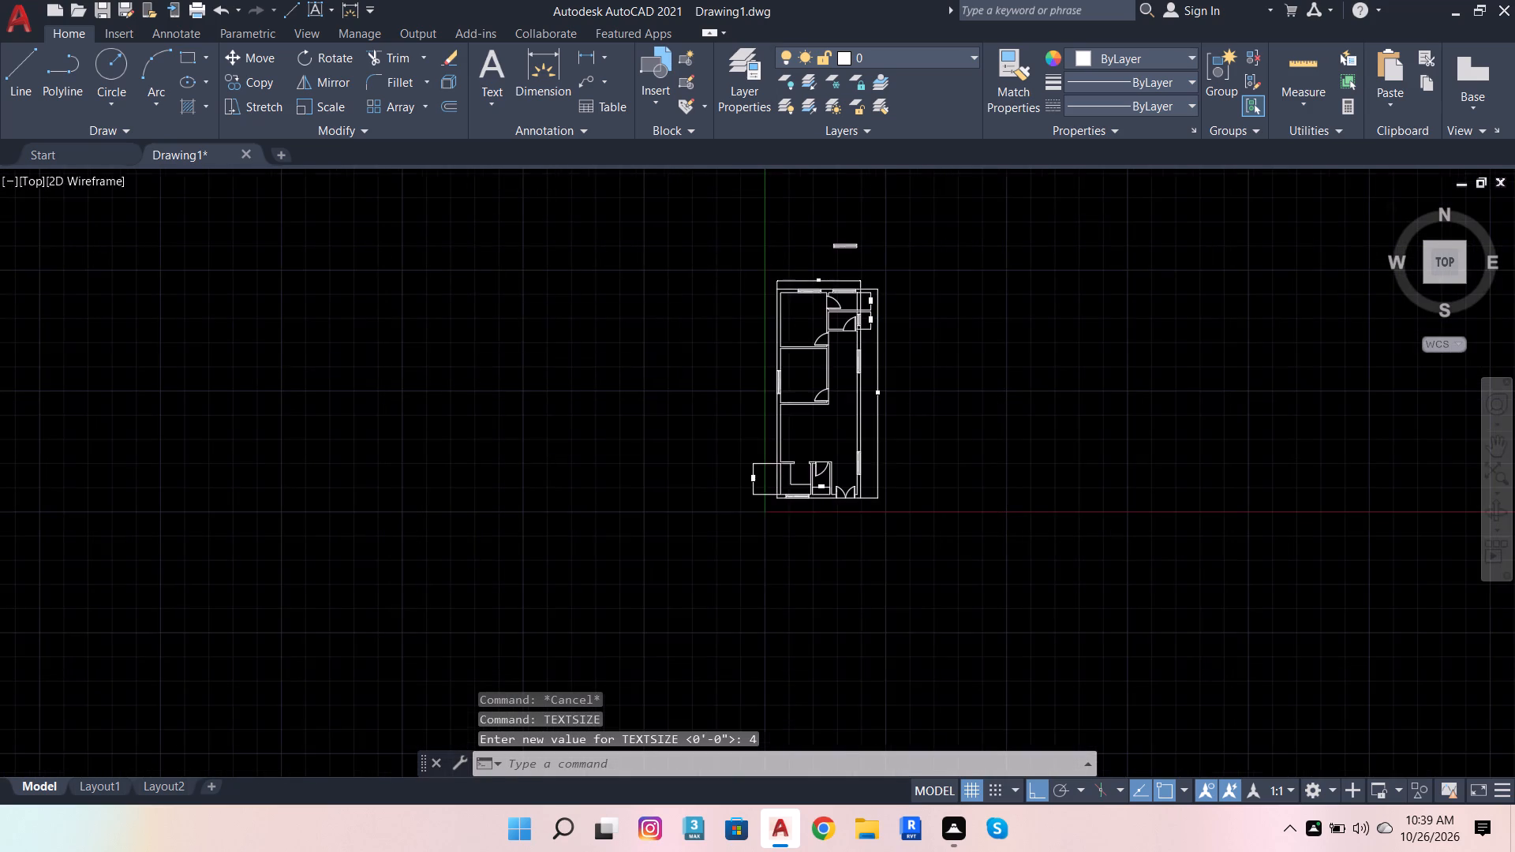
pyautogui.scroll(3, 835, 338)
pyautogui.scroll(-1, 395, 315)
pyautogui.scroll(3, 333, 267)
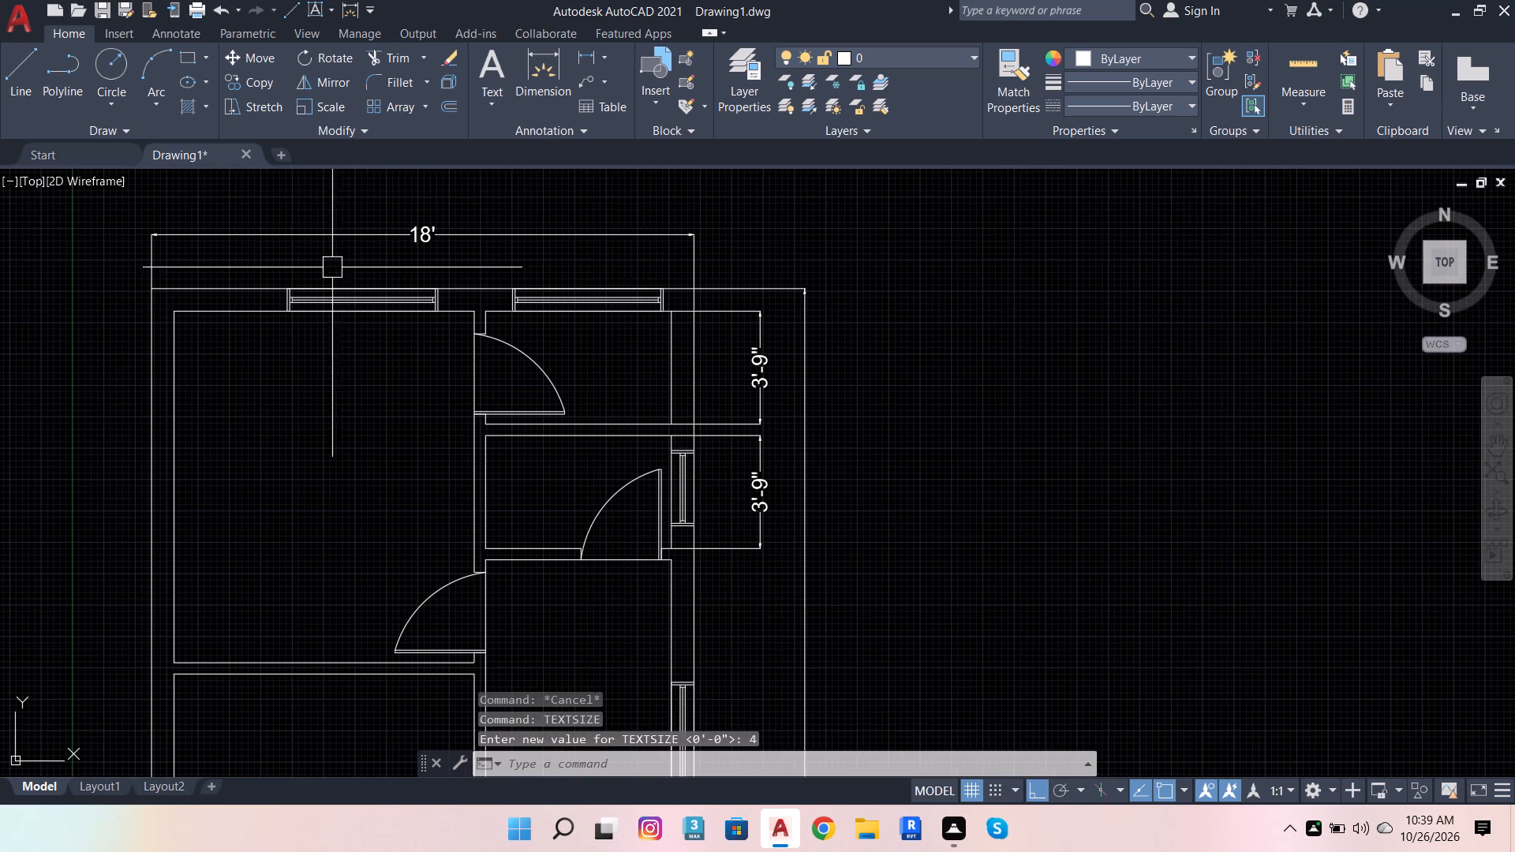
# Start a center-aligned multiline text label in the plan's upper-left room reading "Bedroom".
pyautogui.click(486, 57)
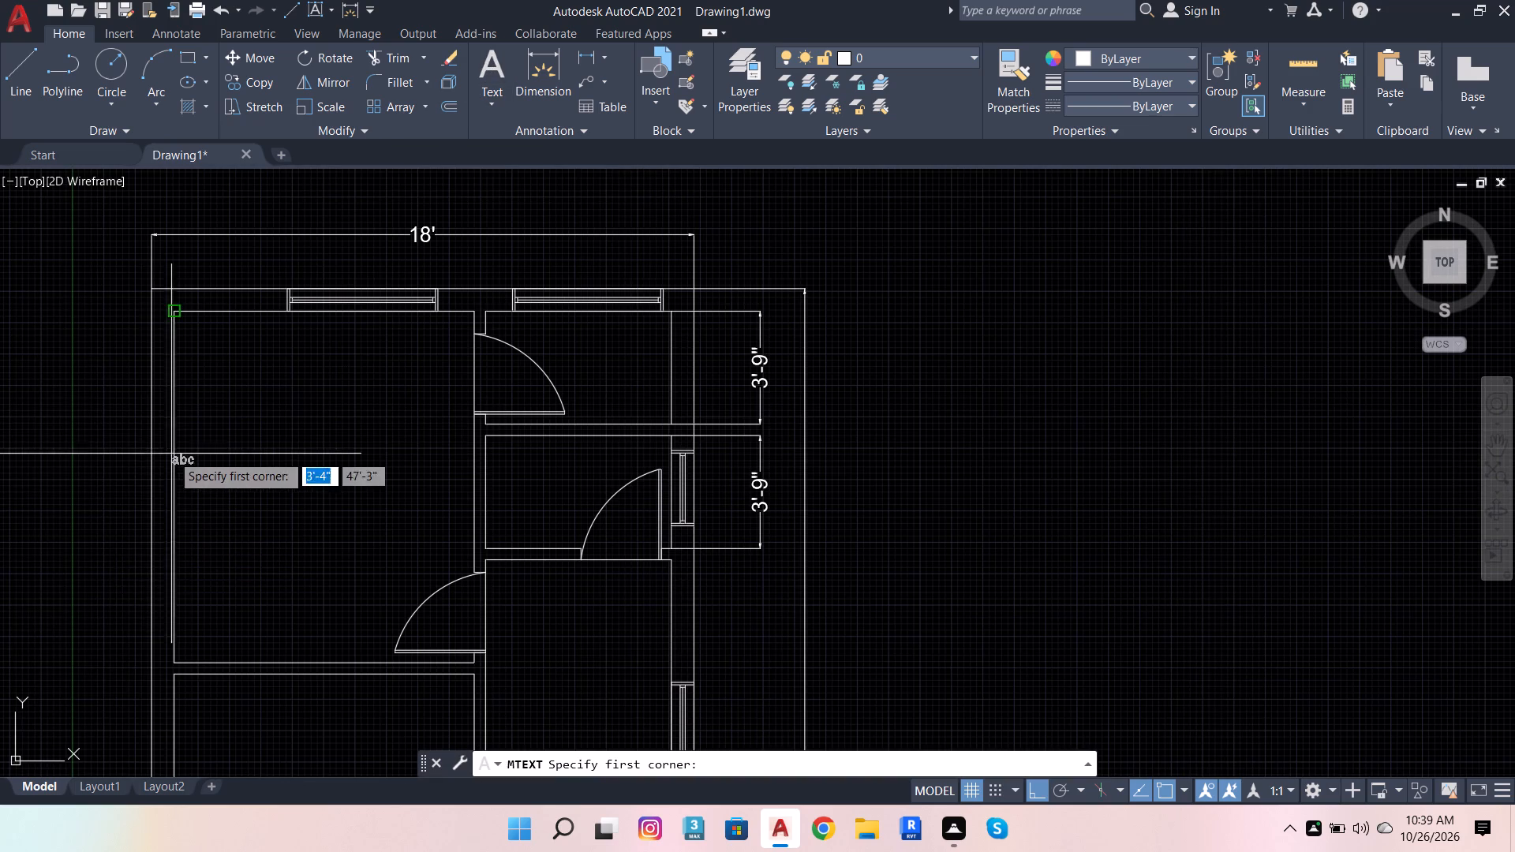
pyautogui.click(218, 433)
pyautogui.click(374, 454)
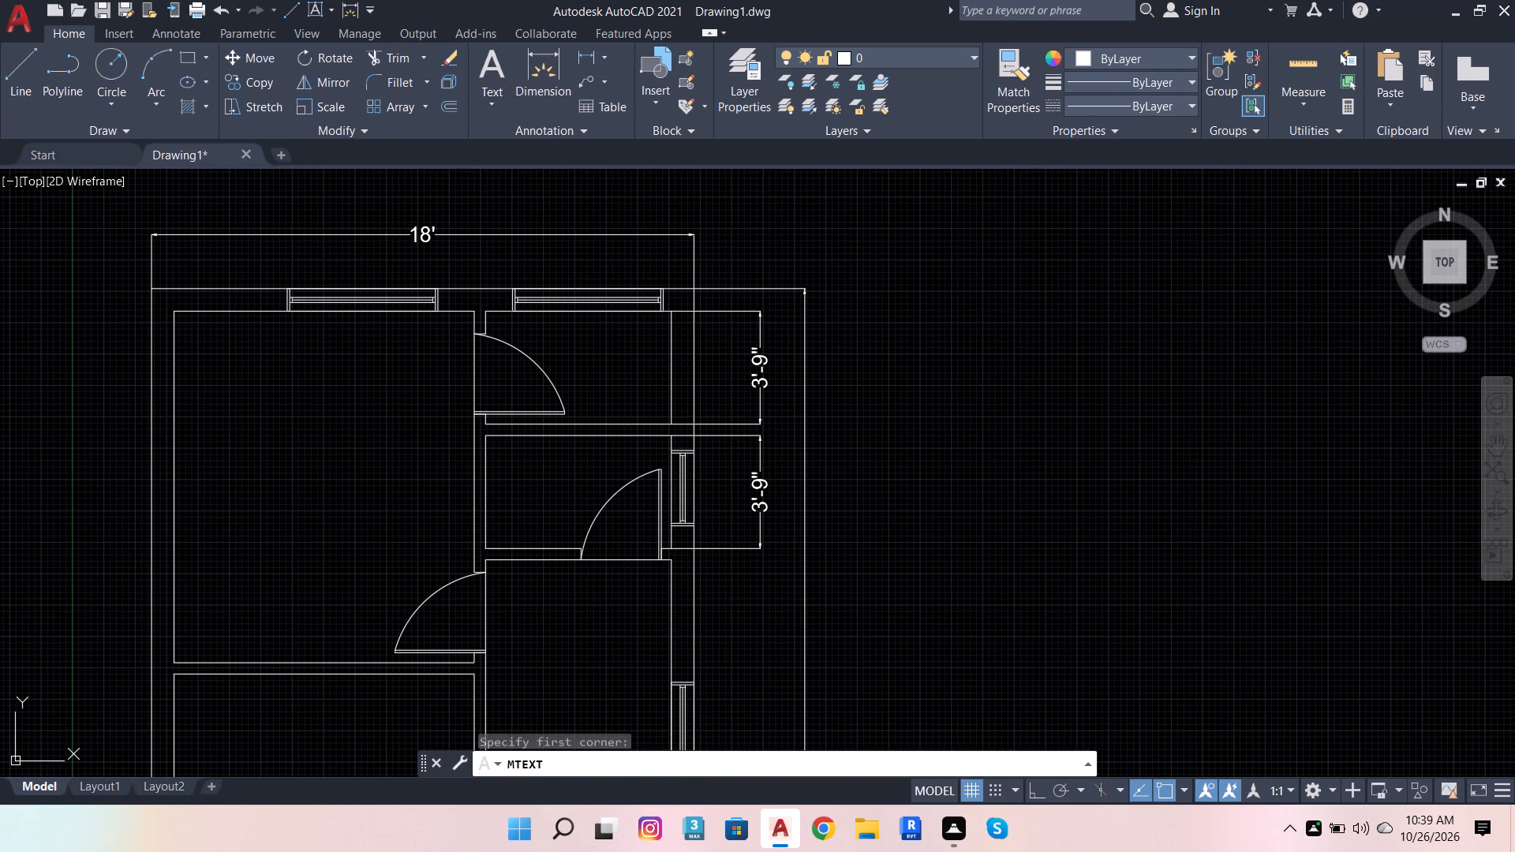
pyautogui.scroll(2, 289, 405)
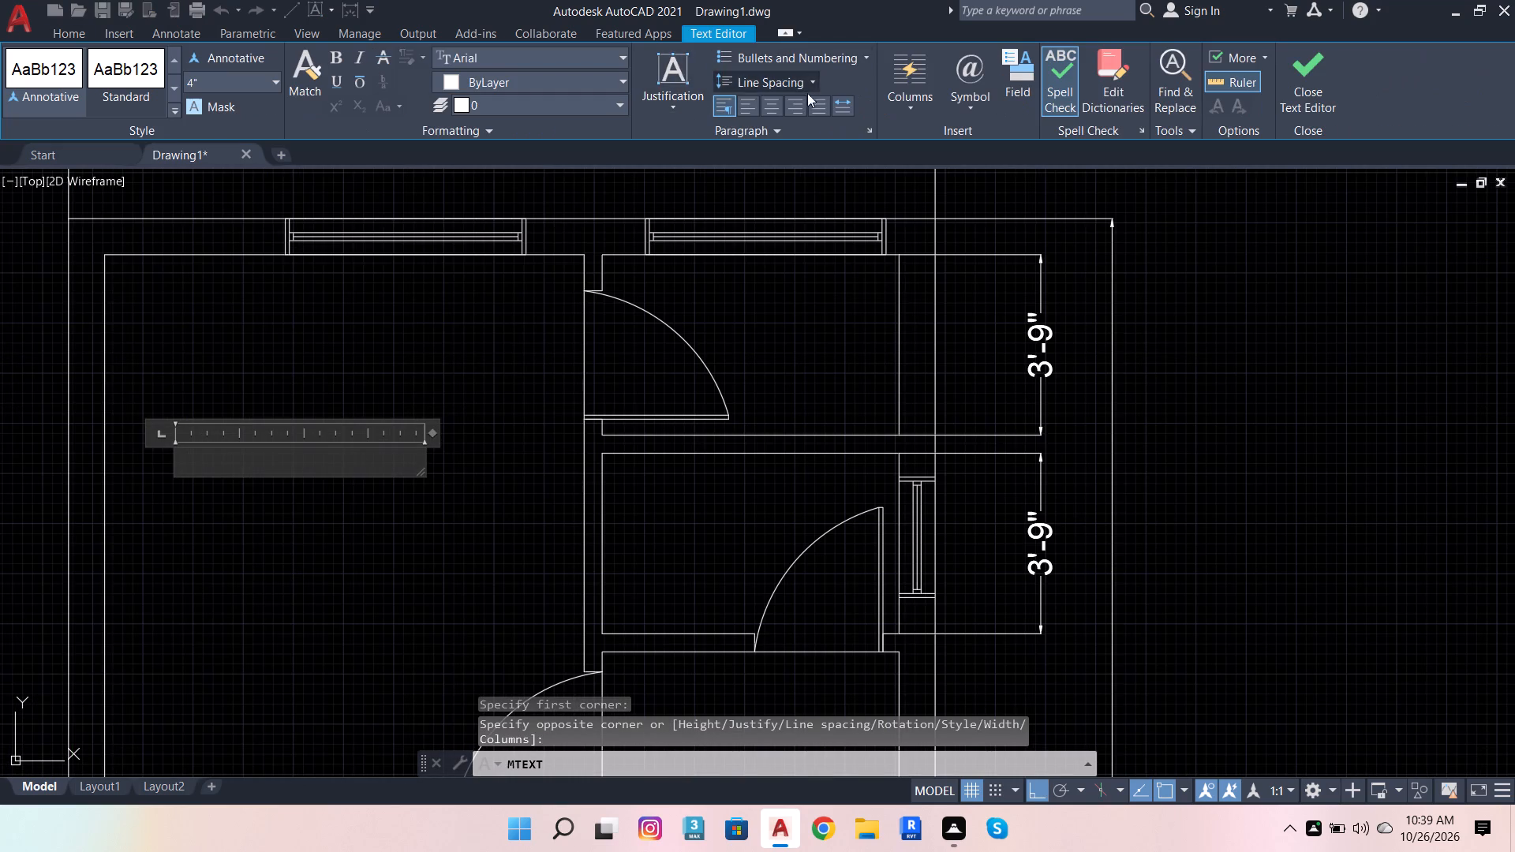
pyautogui.click(776, 106)
pyautogui.scroll(3, 174, 504)
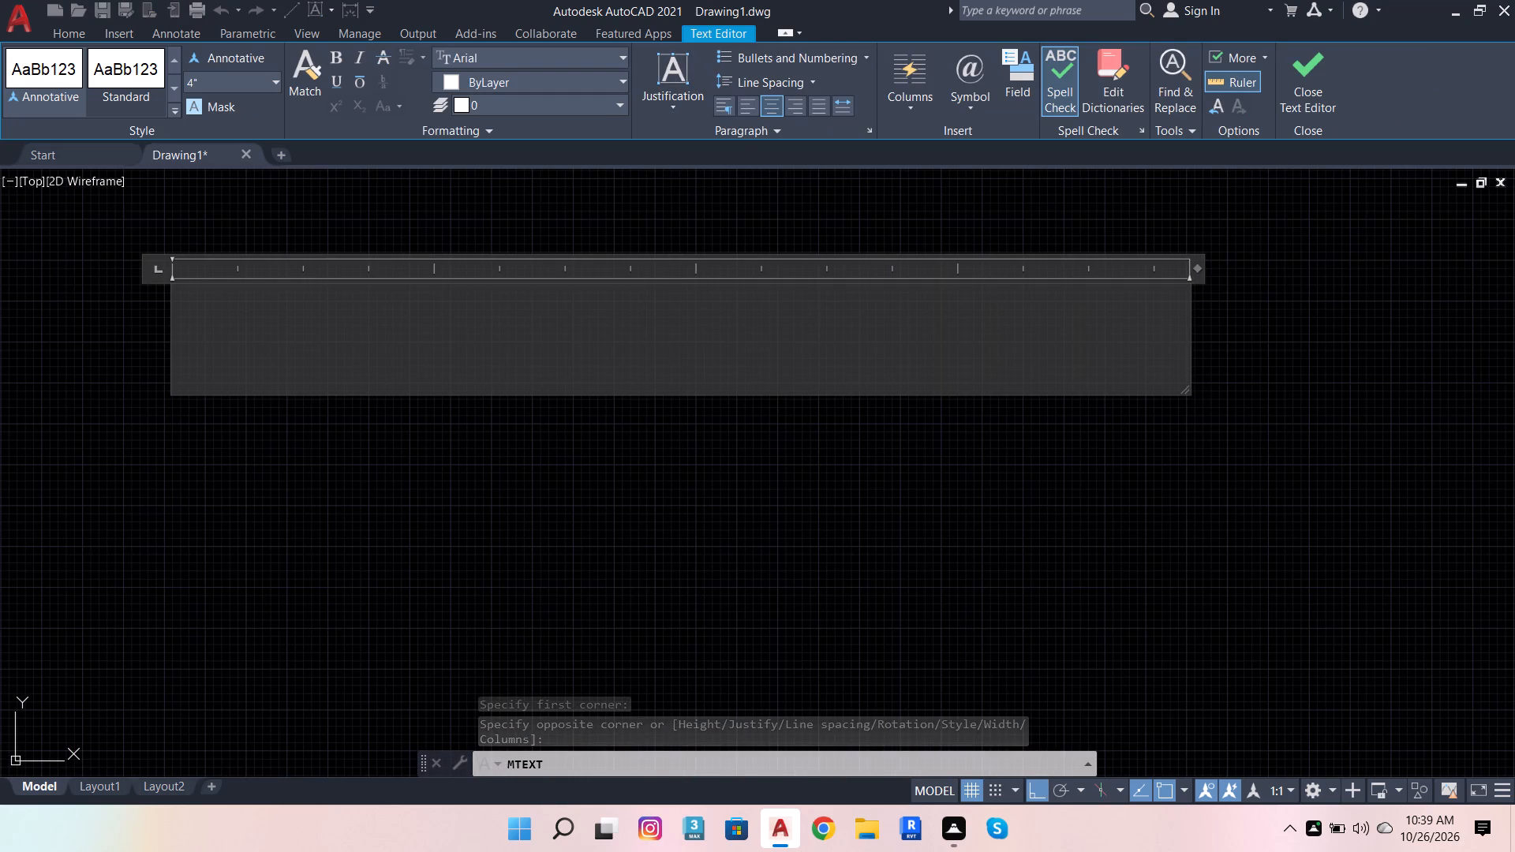
pyautogui.click(472, 354)
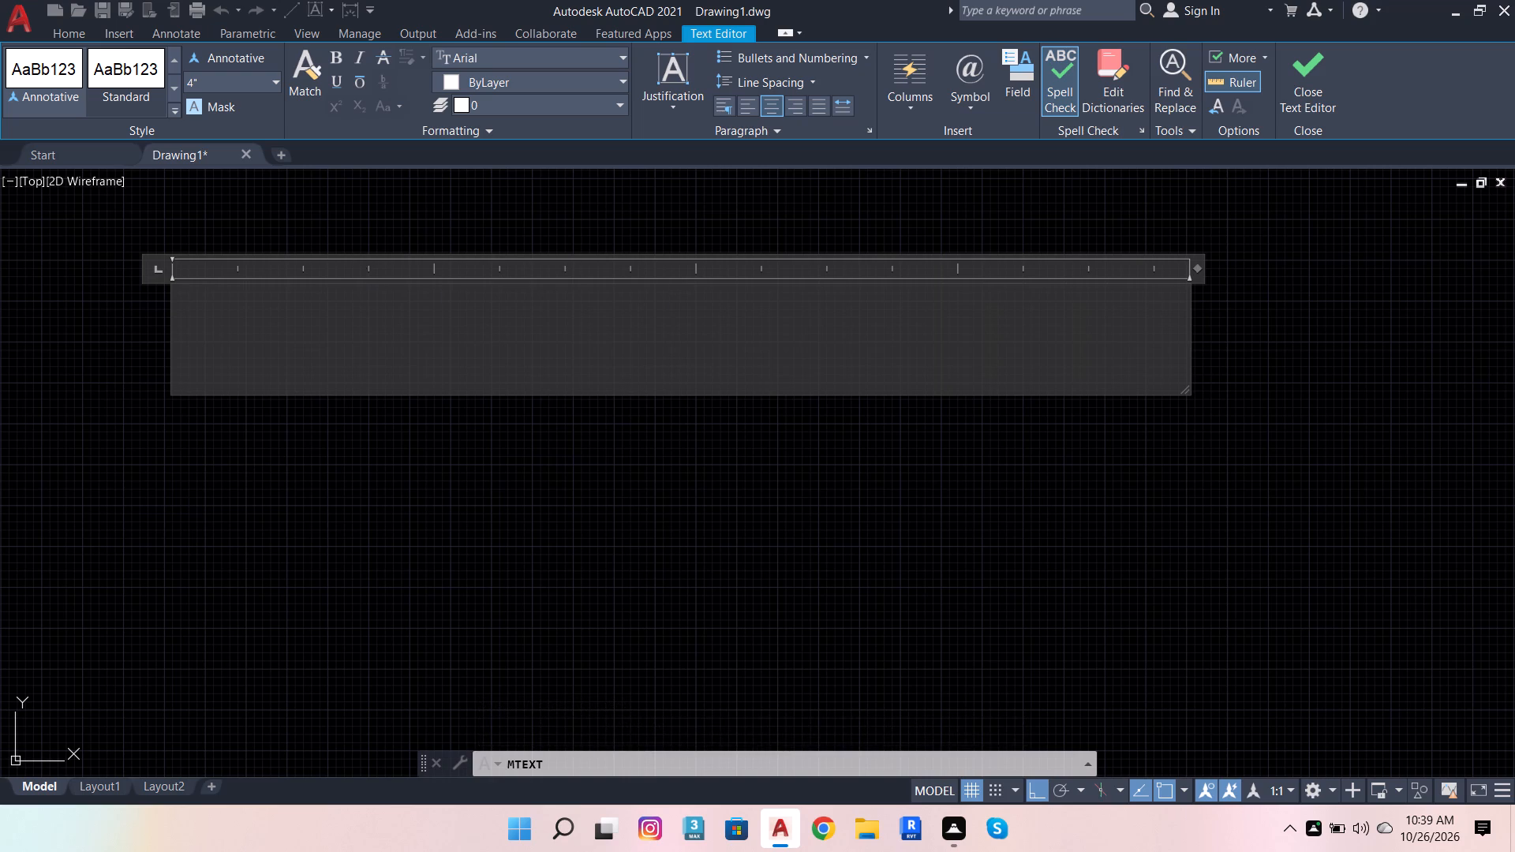
pyautogui.press('b')
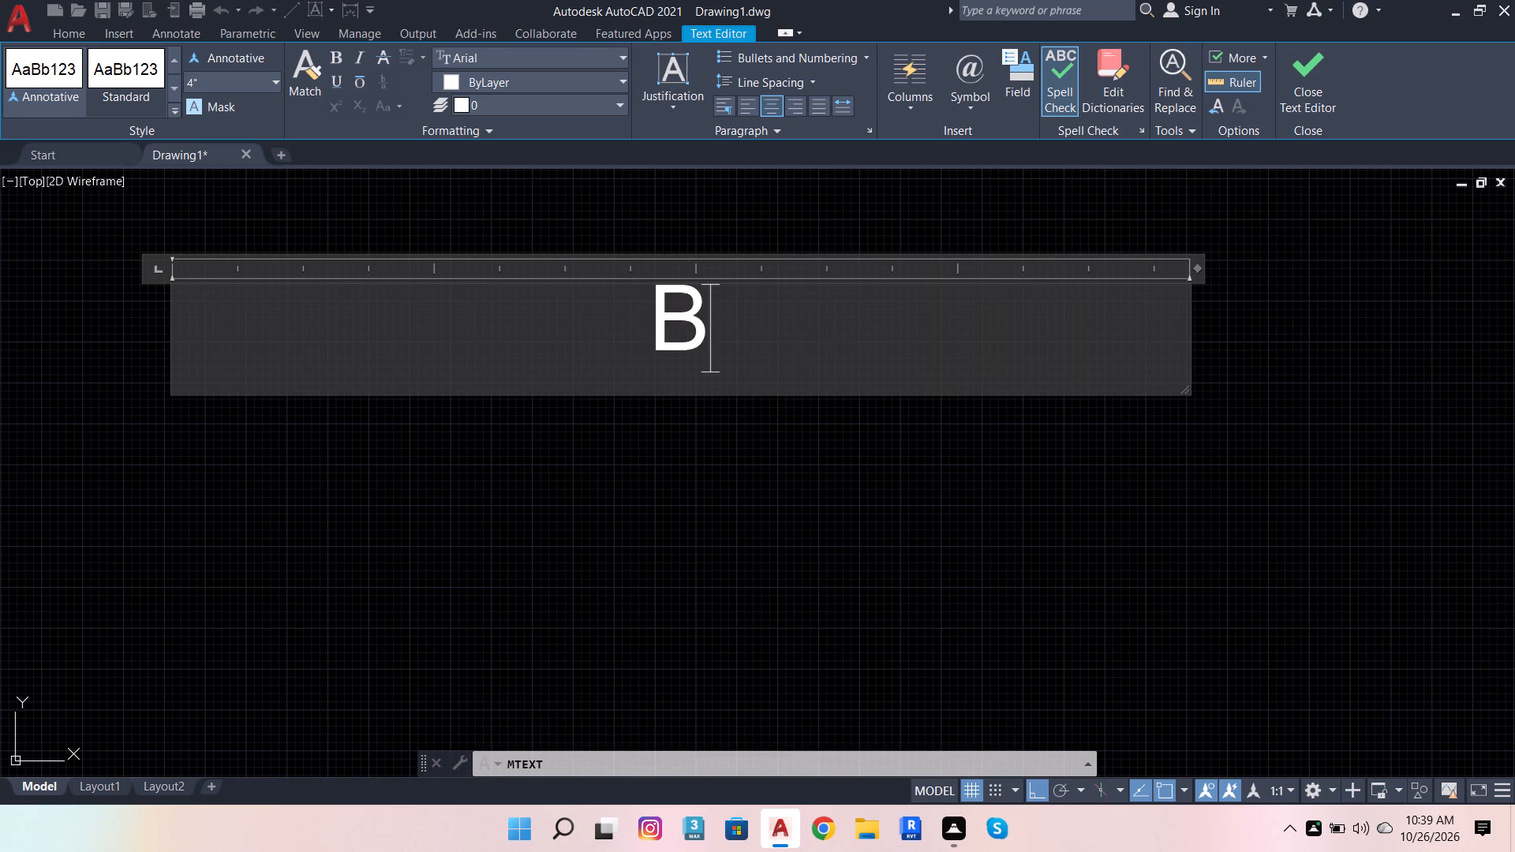
pyautogui.write('ed')
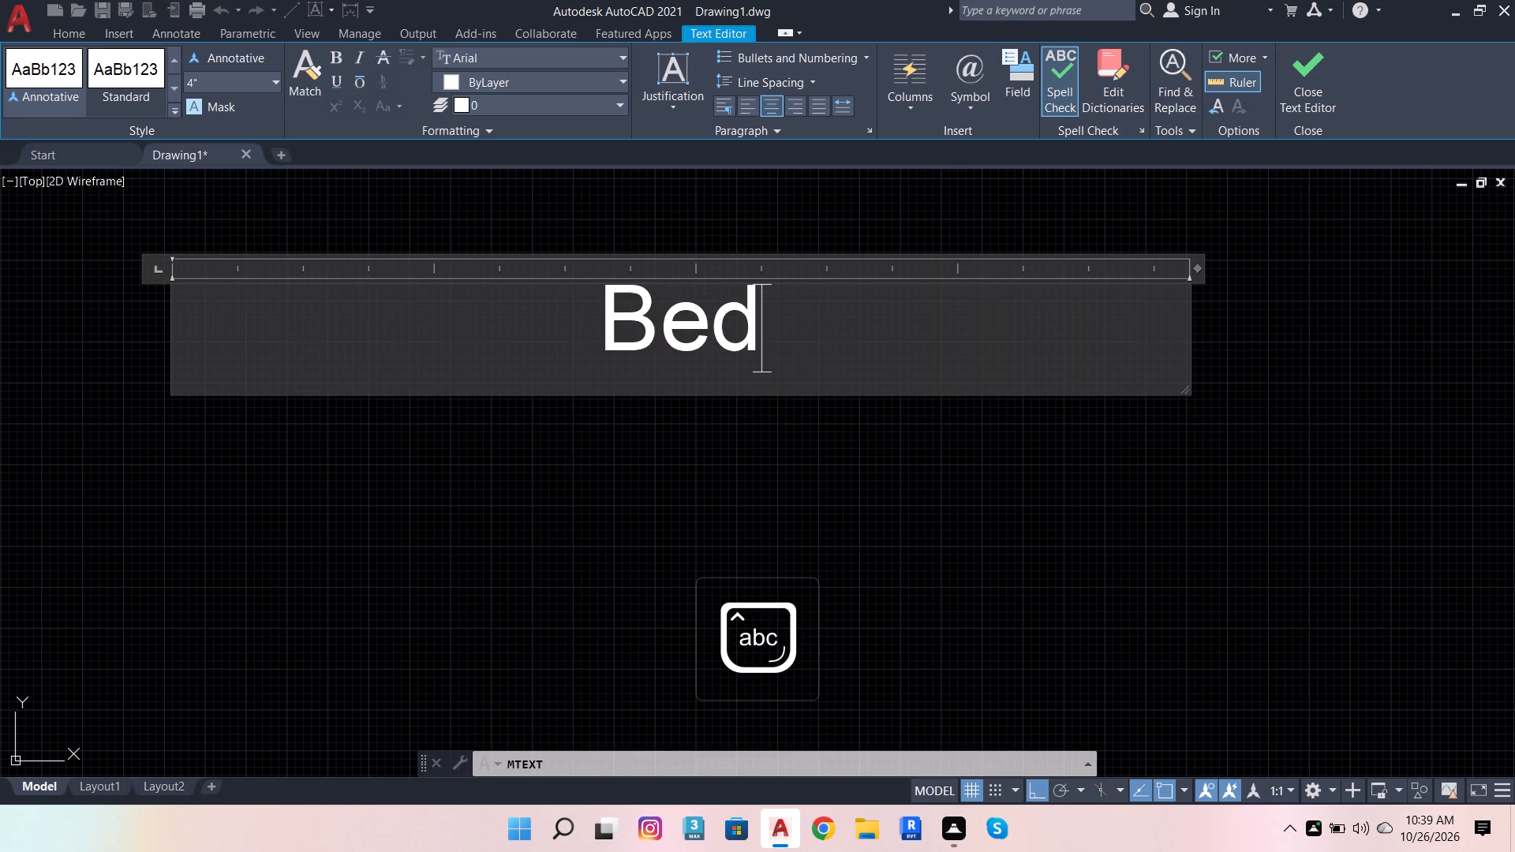
pyautogui.write('room')
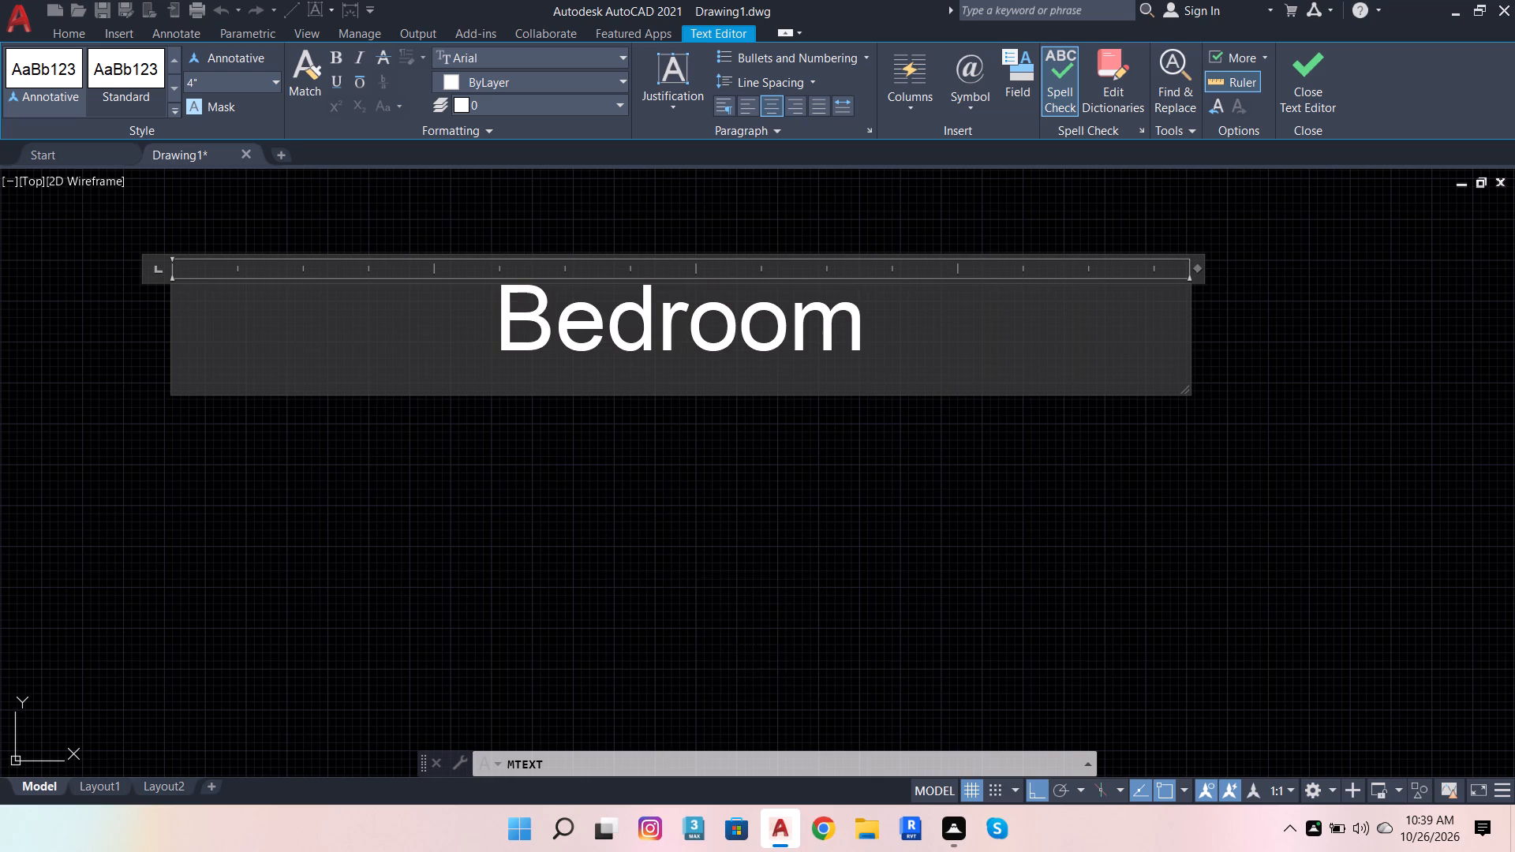
# Add the size line 10'-0" X 11'8" below "Bedroom" and finish the label.
pyautogui.press('Return')
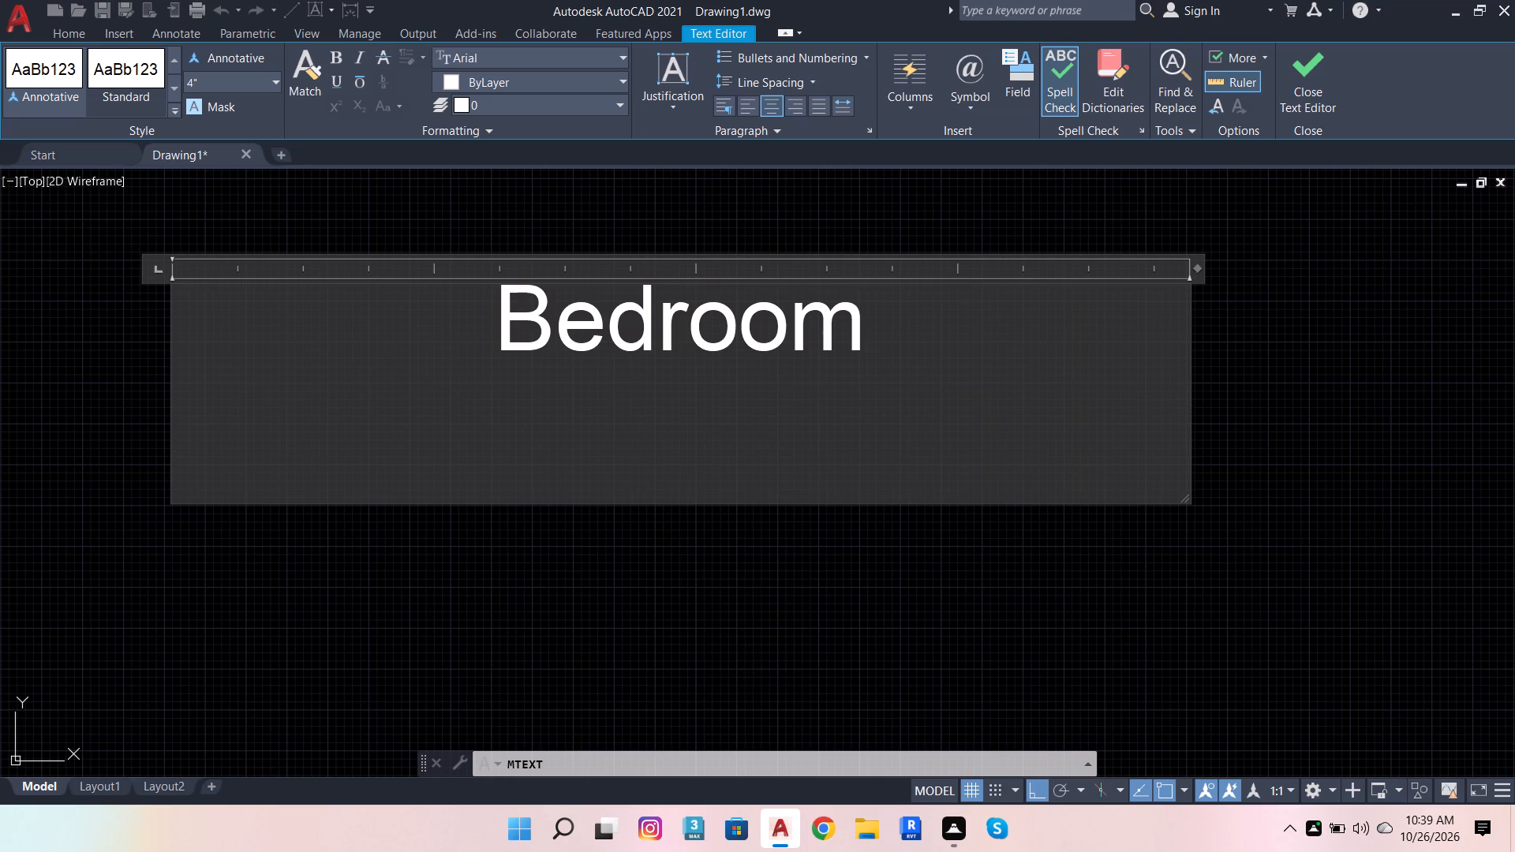
pyautogui.write('10\'-0"')
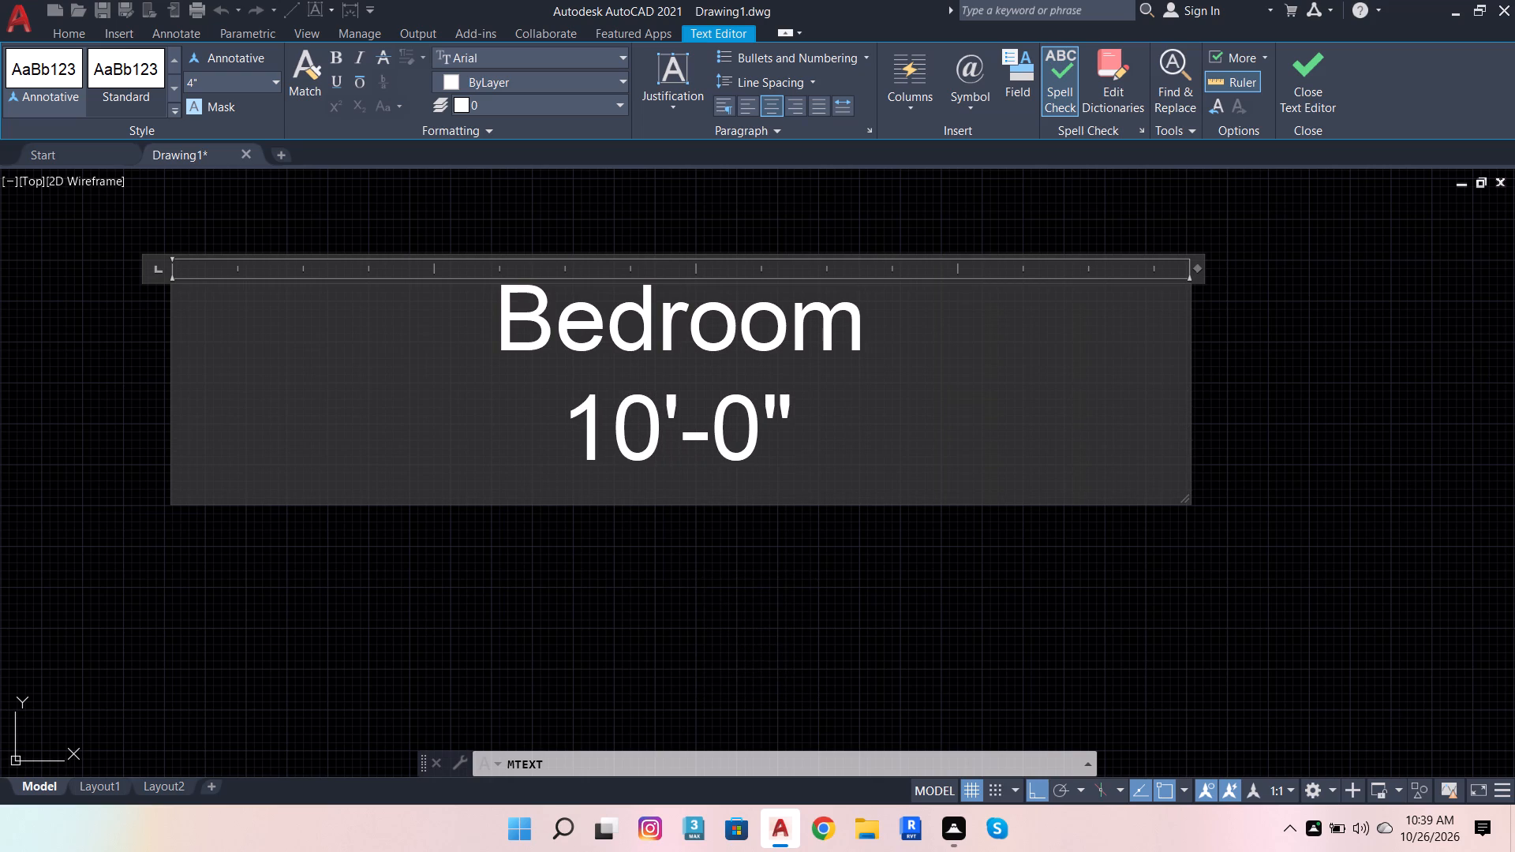
pyautogui.press('space')
pyautogui.write('x')
pyautogui.press('space')
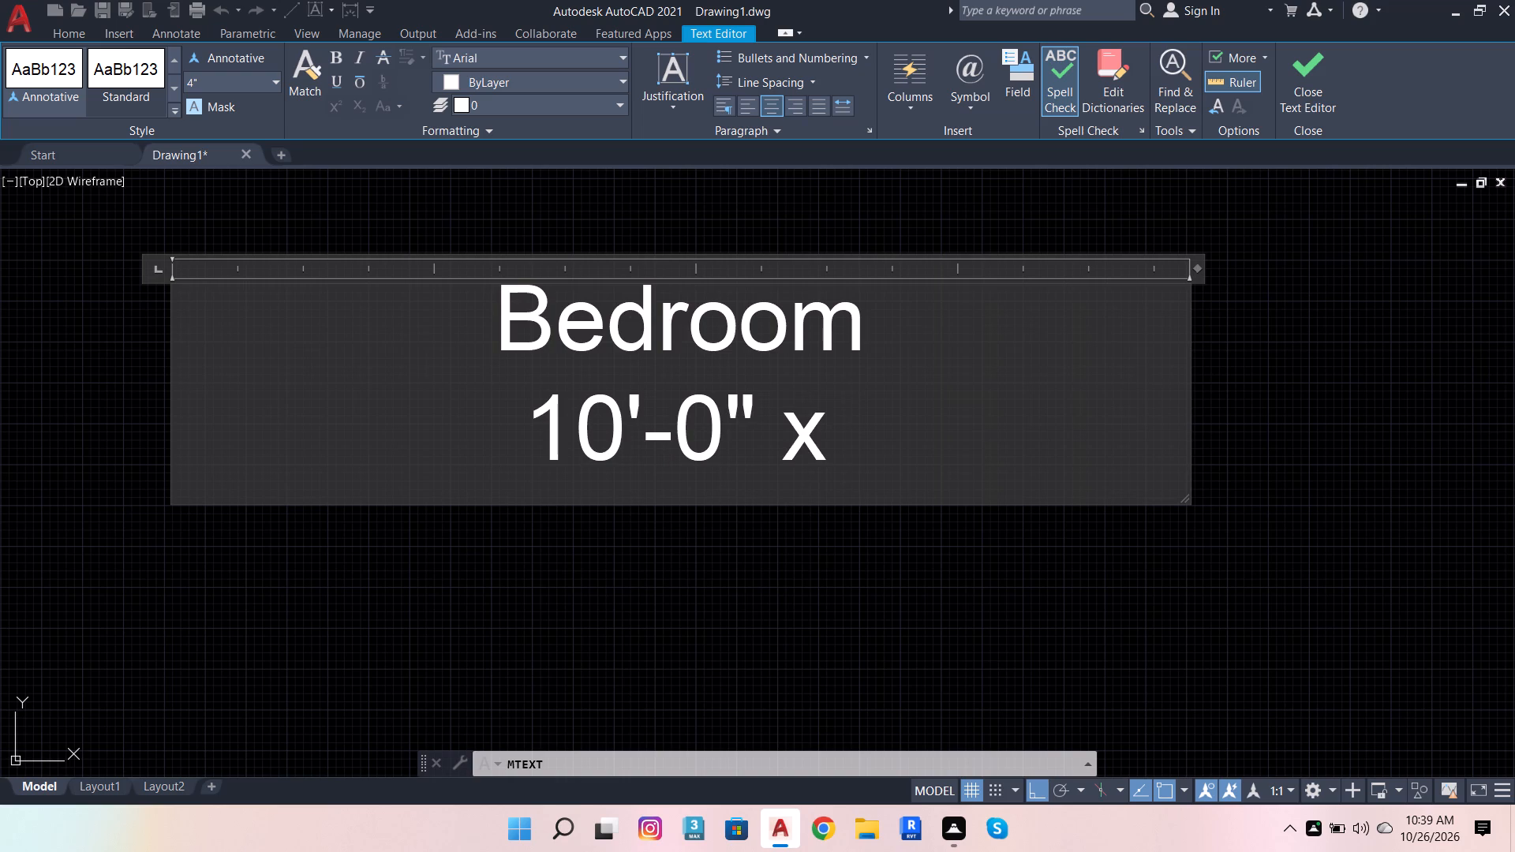
pyautogui.press('BackSpace')
pyautogui.press('BackSpace')
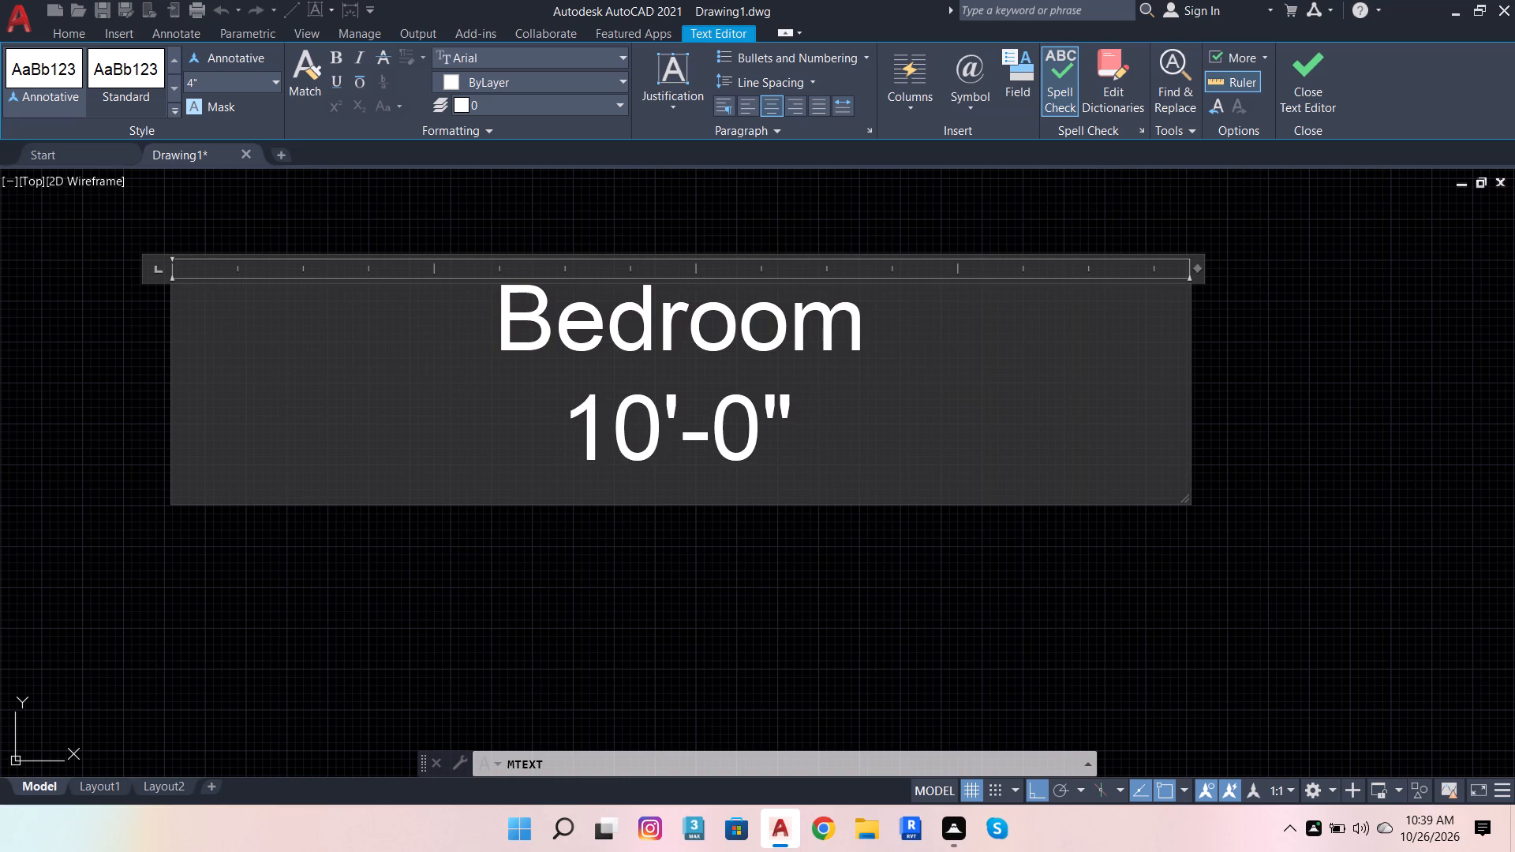
pyautogui.hotkey('shift', 'x')
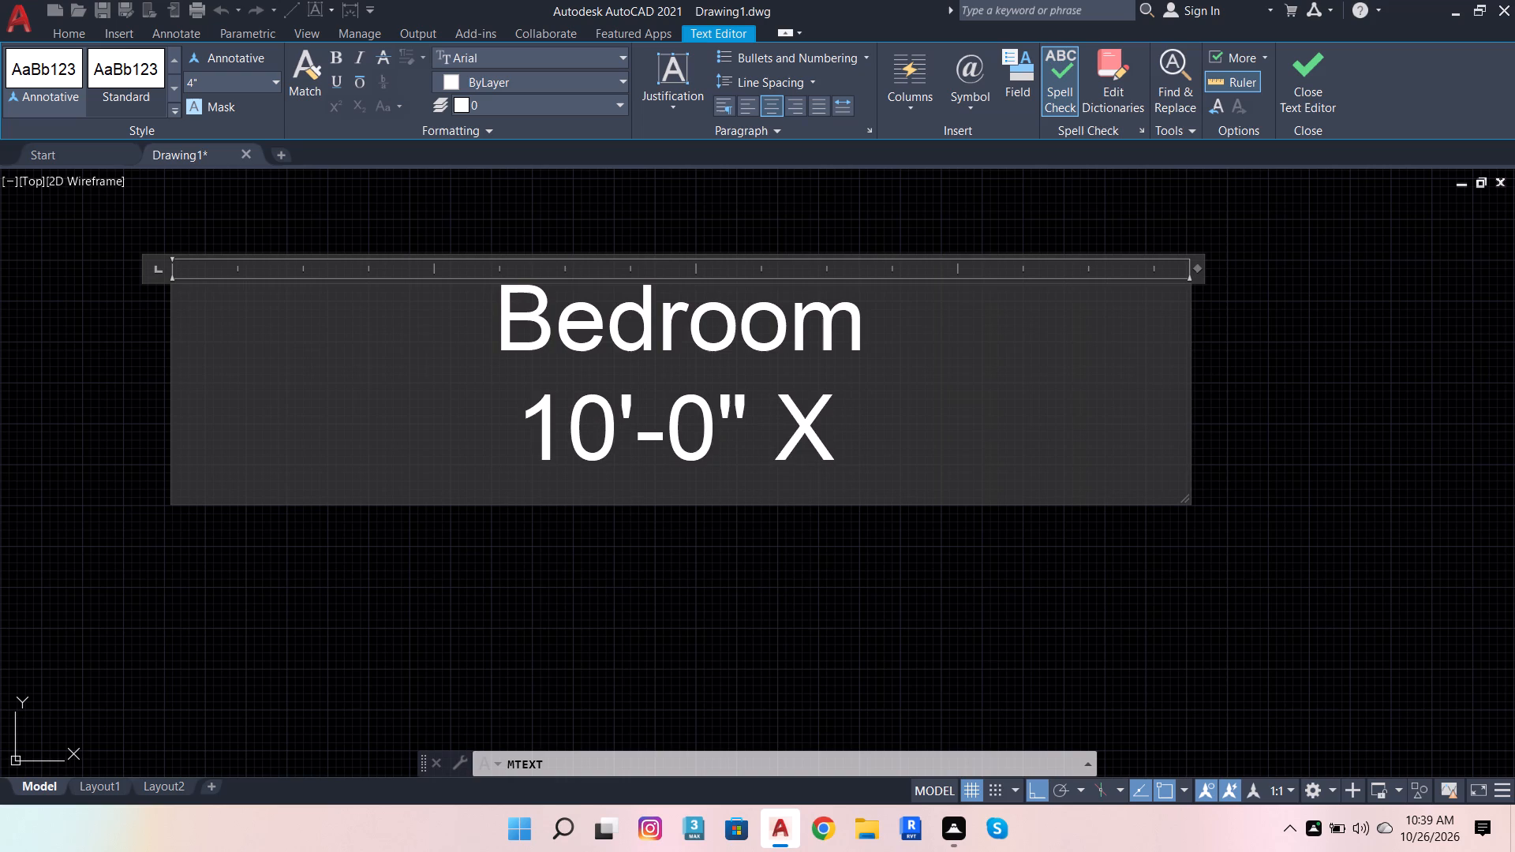
pyautogui.press('space')
pyautogui.press('1')
pyautogui.write("1'")
pyautogui.press('8')
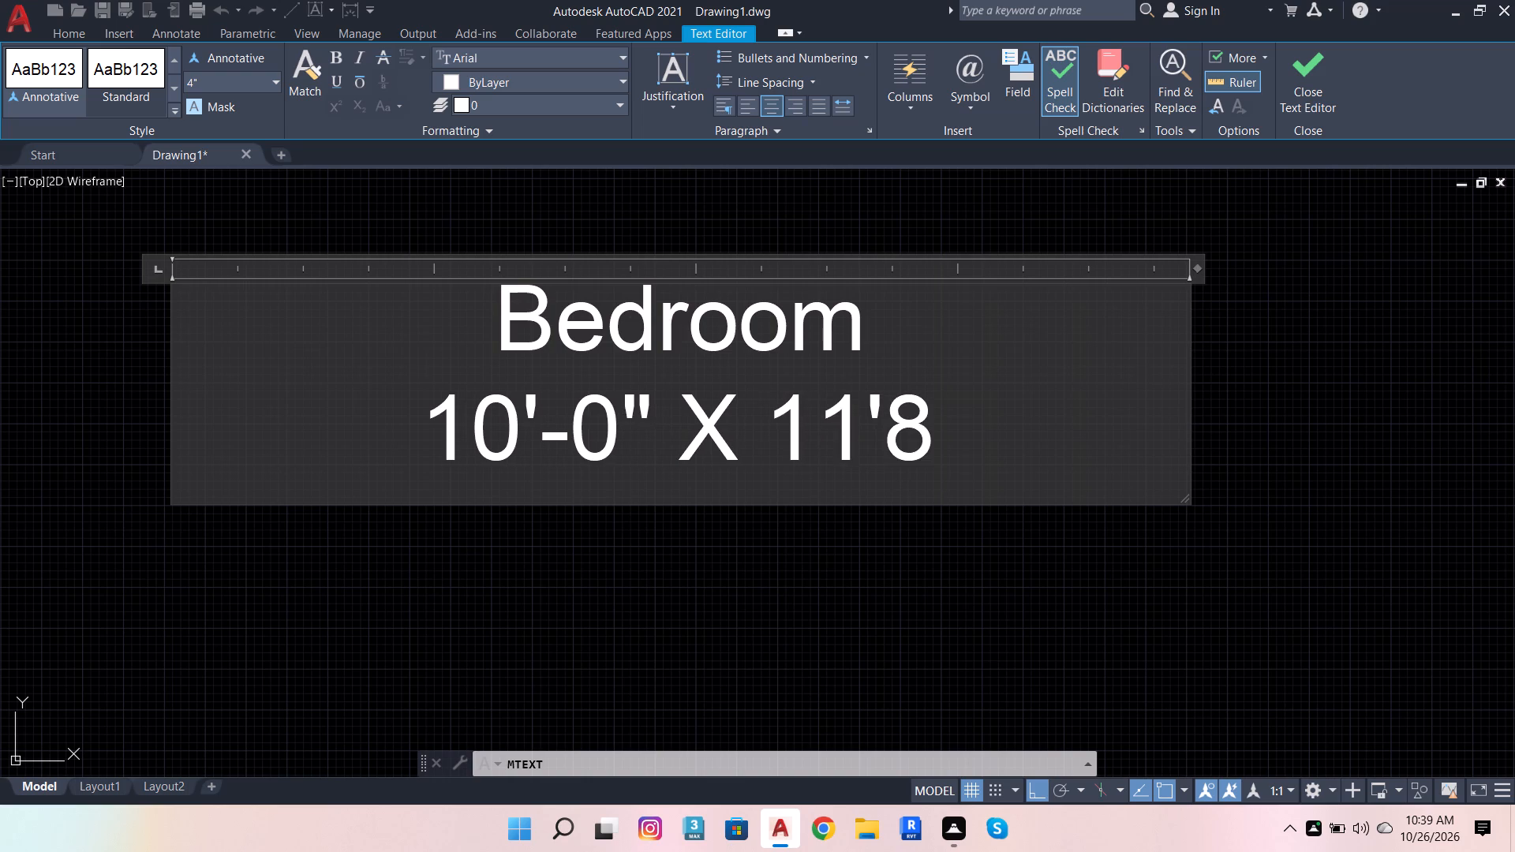
pyautogui.hotkey('shift', '"')
pyautogui.scroll(-5, 409, 376)
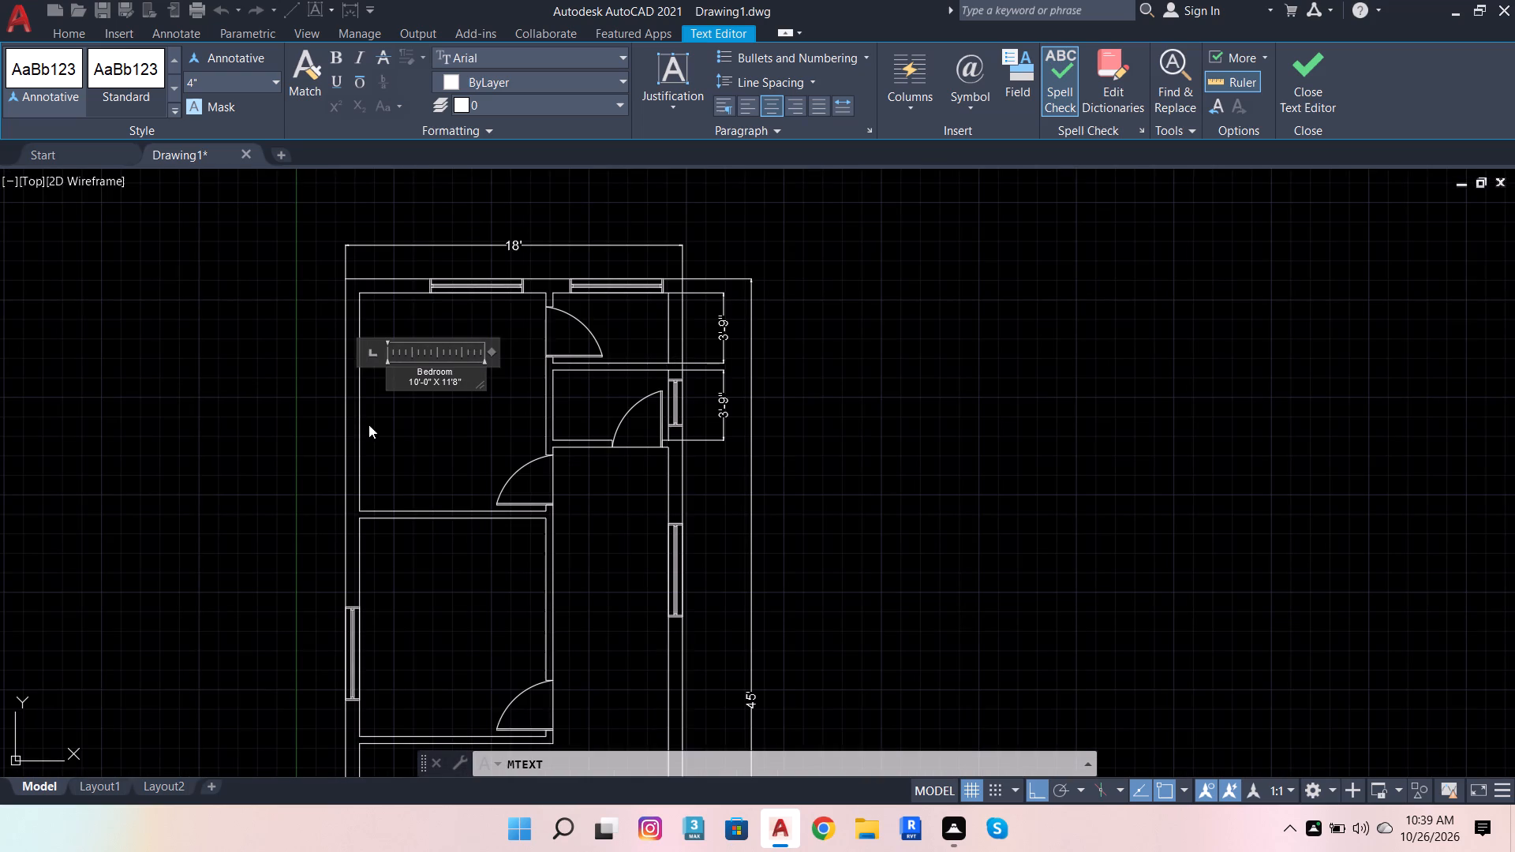
pyautogui.click(368, 424)
# Copy the Bedroom label straight down into the room directly below.
pyautogui.click(431, 390)
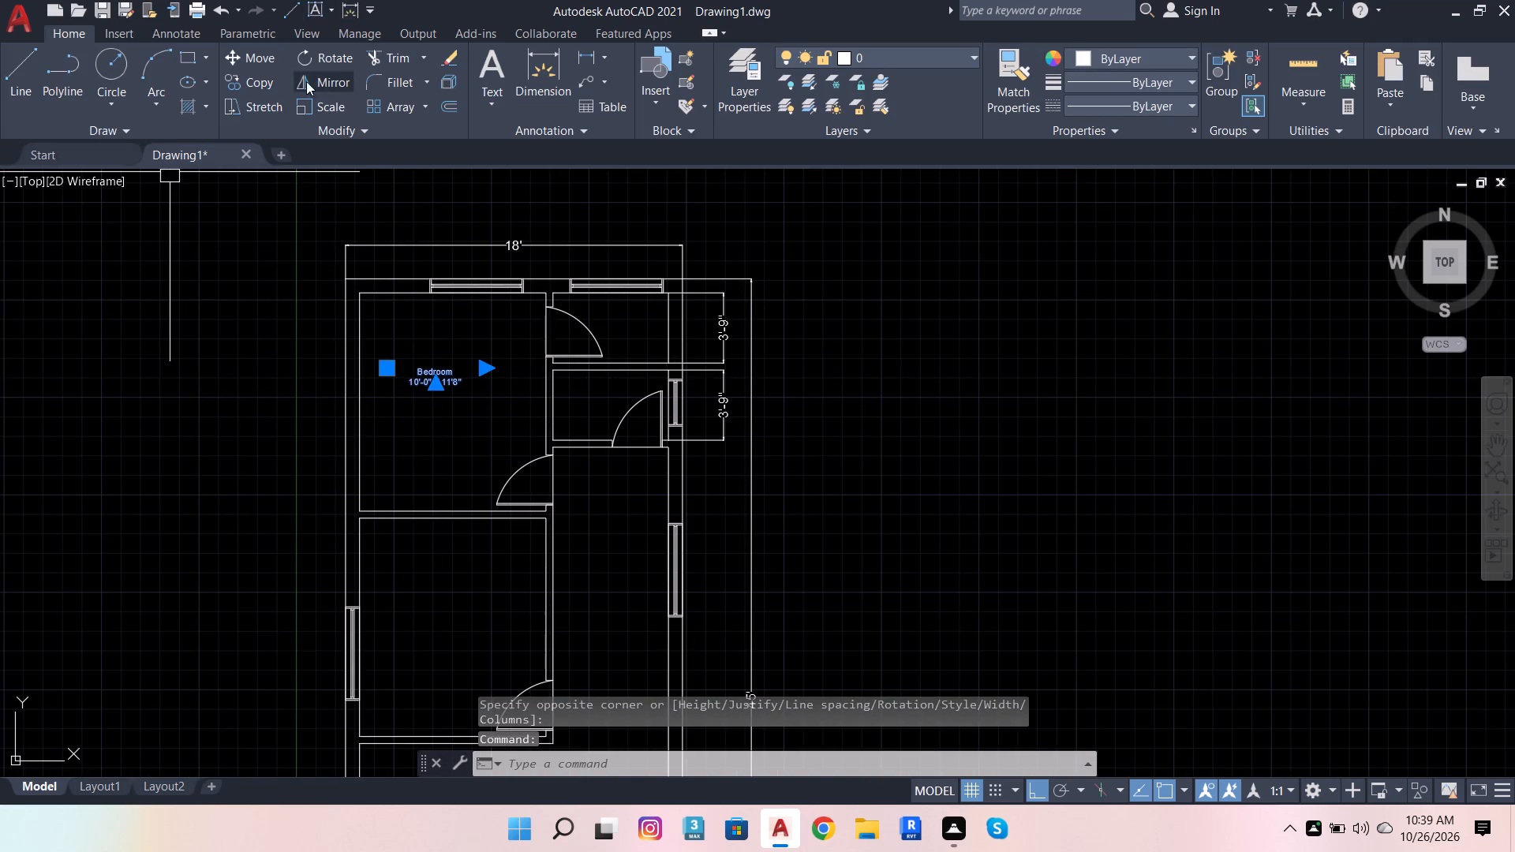
pyautogui.click(236, 88)
pyautogui.scroll(5, 444, 387)
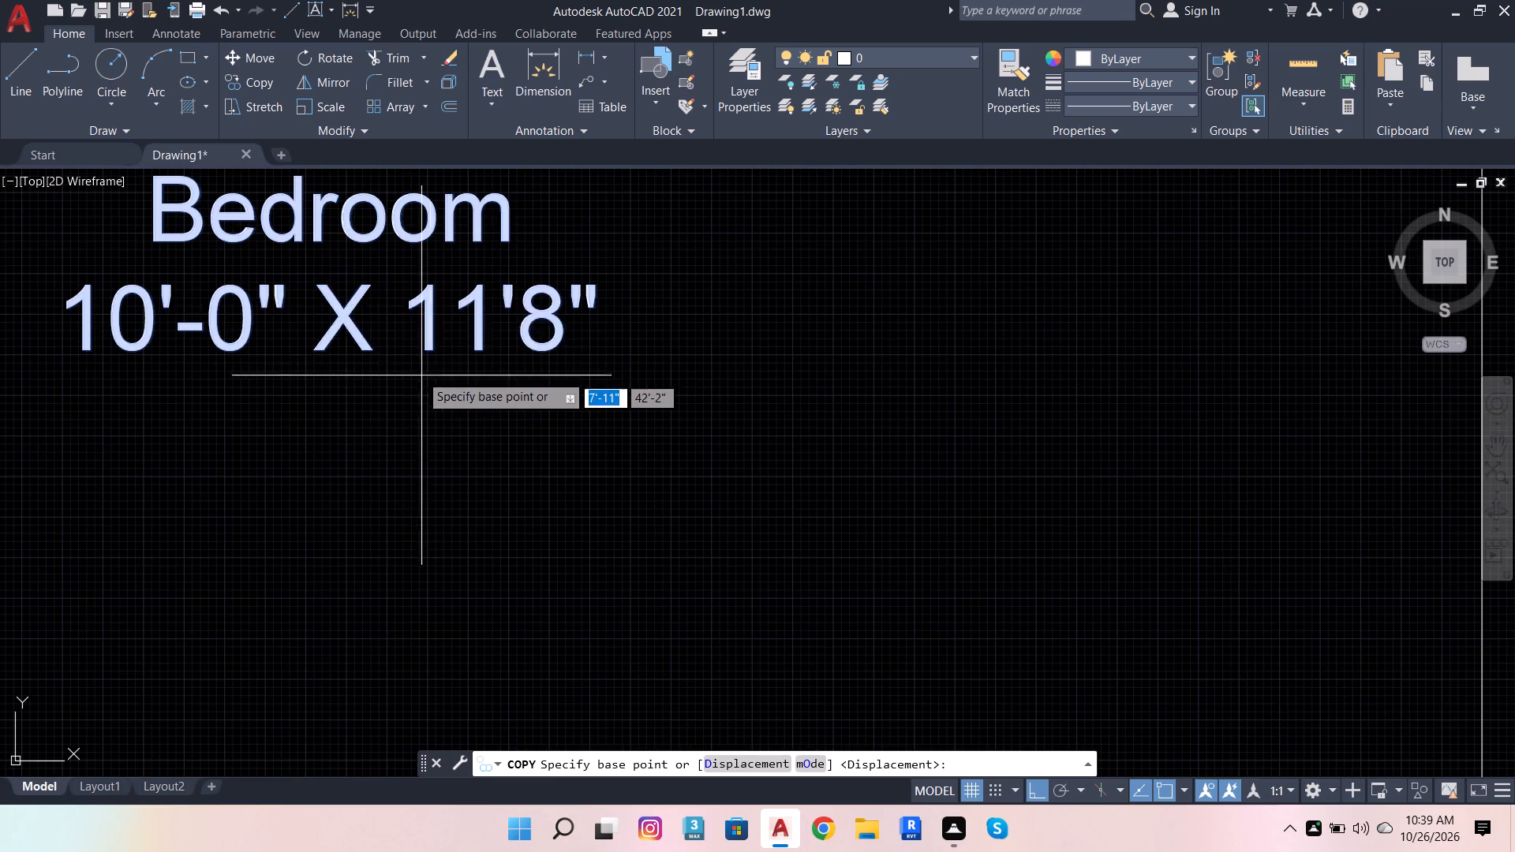
pyautogui.click(342, 318)
pyautogui.scroll(-5, 458, 256)
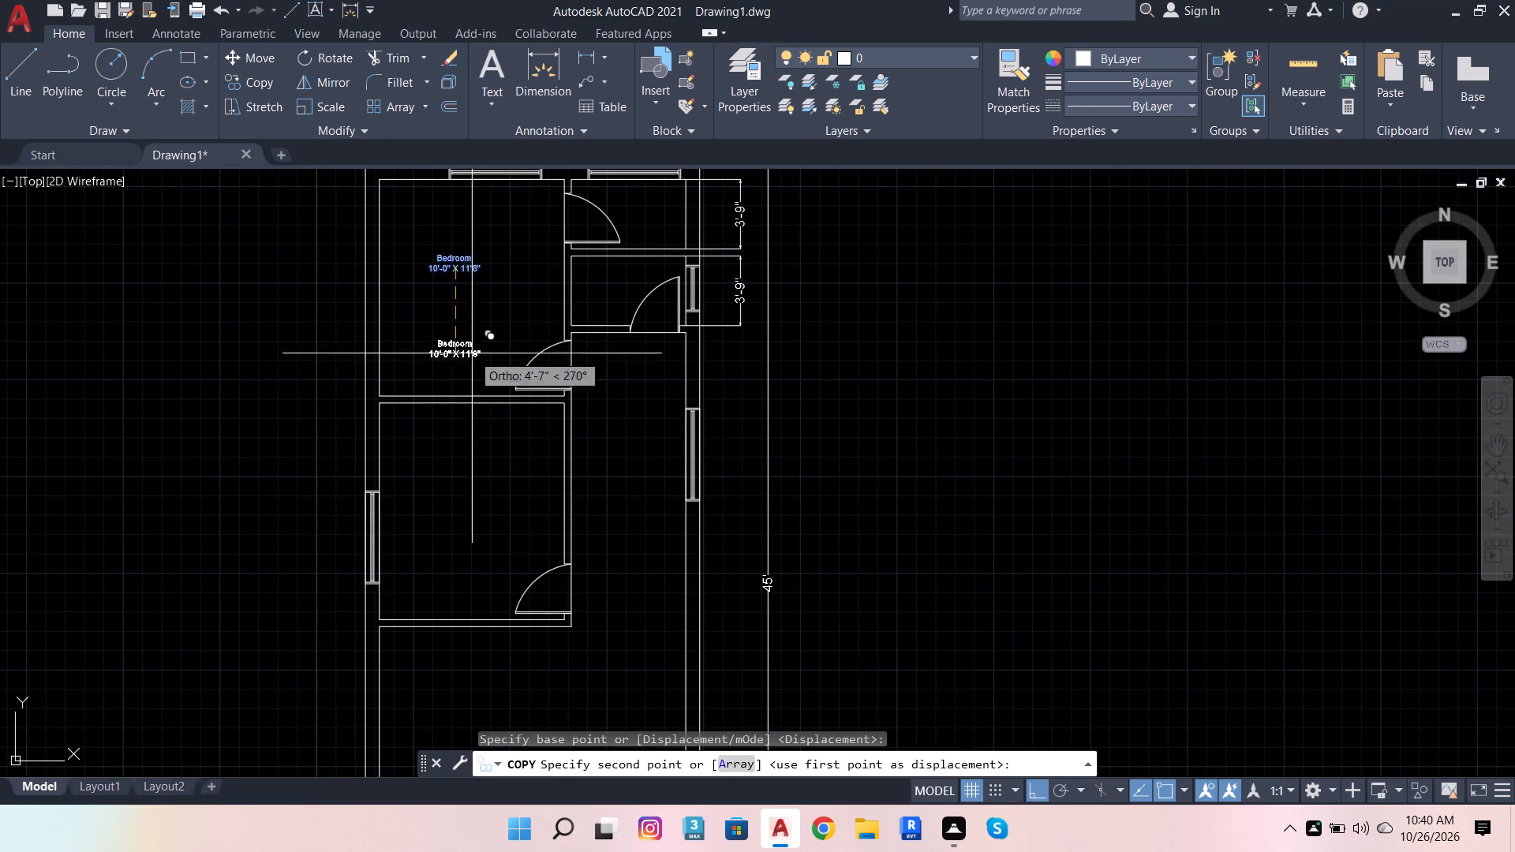
pyautogui.scroll(1, 440, 525)
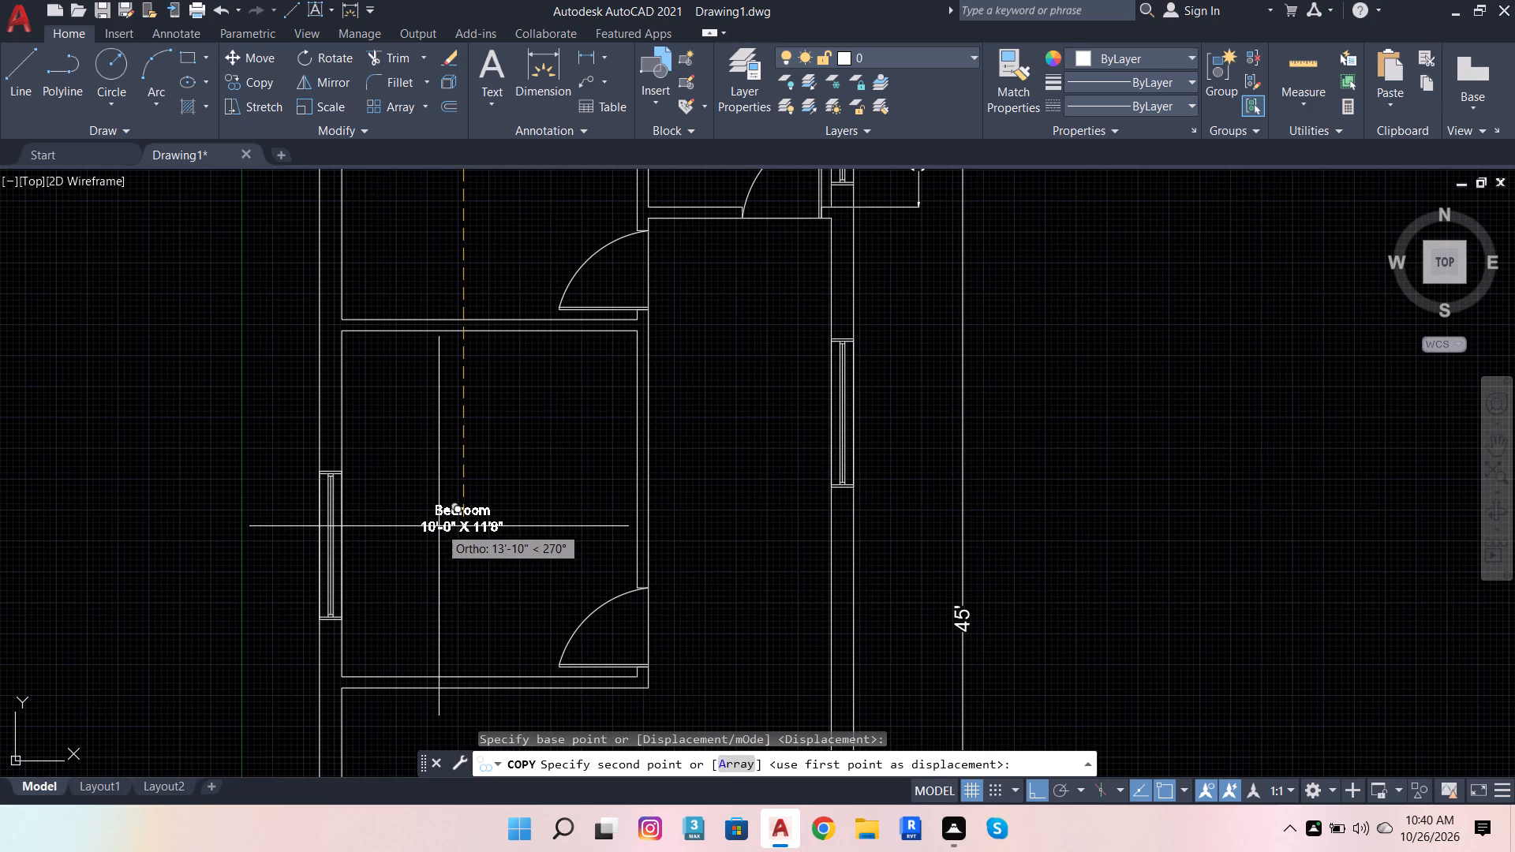
pyautogui.click(439, 526)
pyautogui.press('Escape')
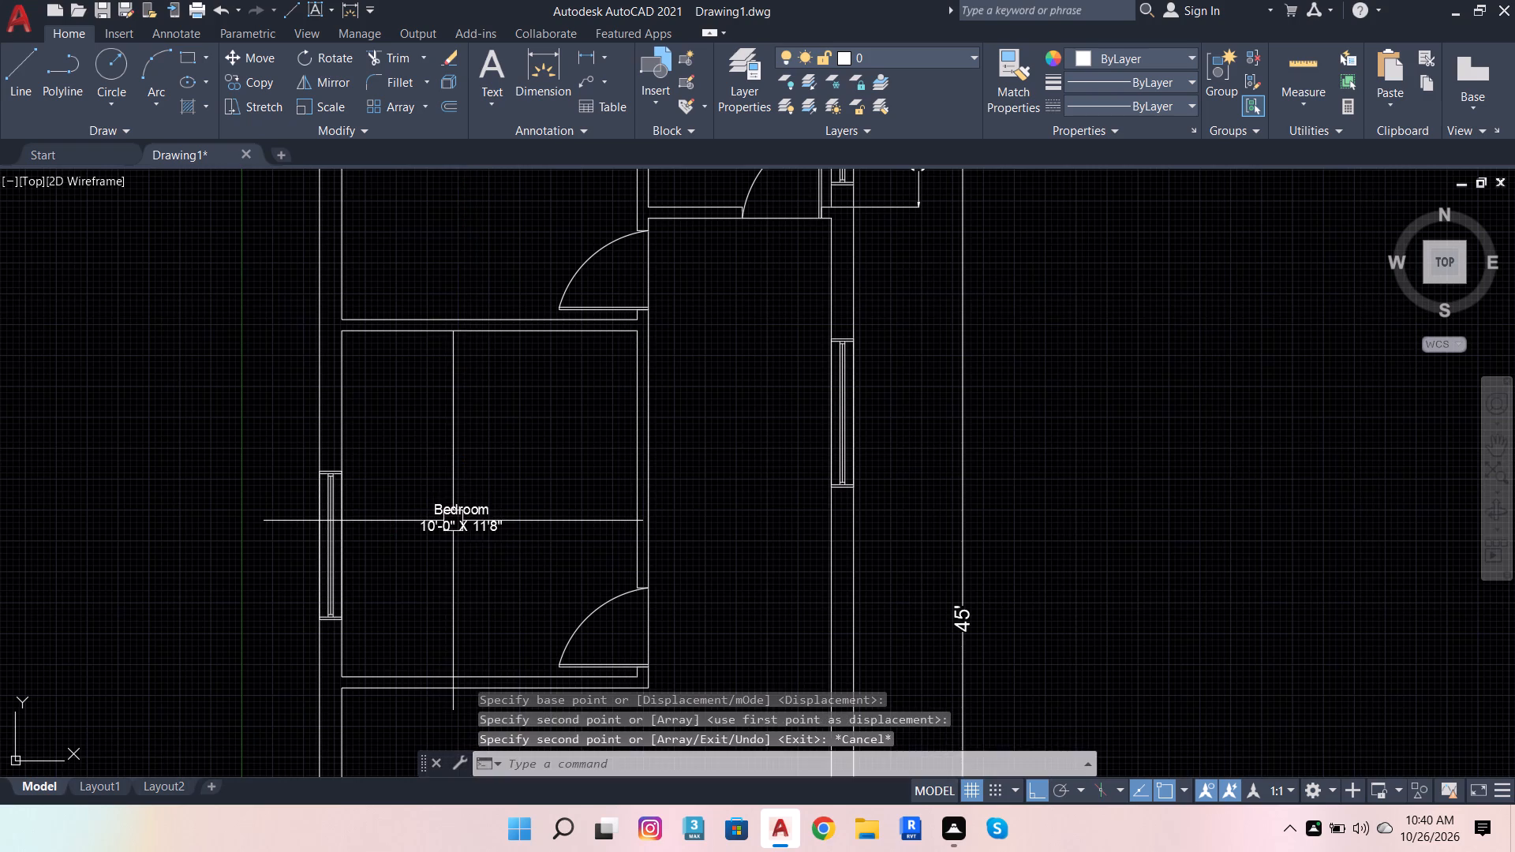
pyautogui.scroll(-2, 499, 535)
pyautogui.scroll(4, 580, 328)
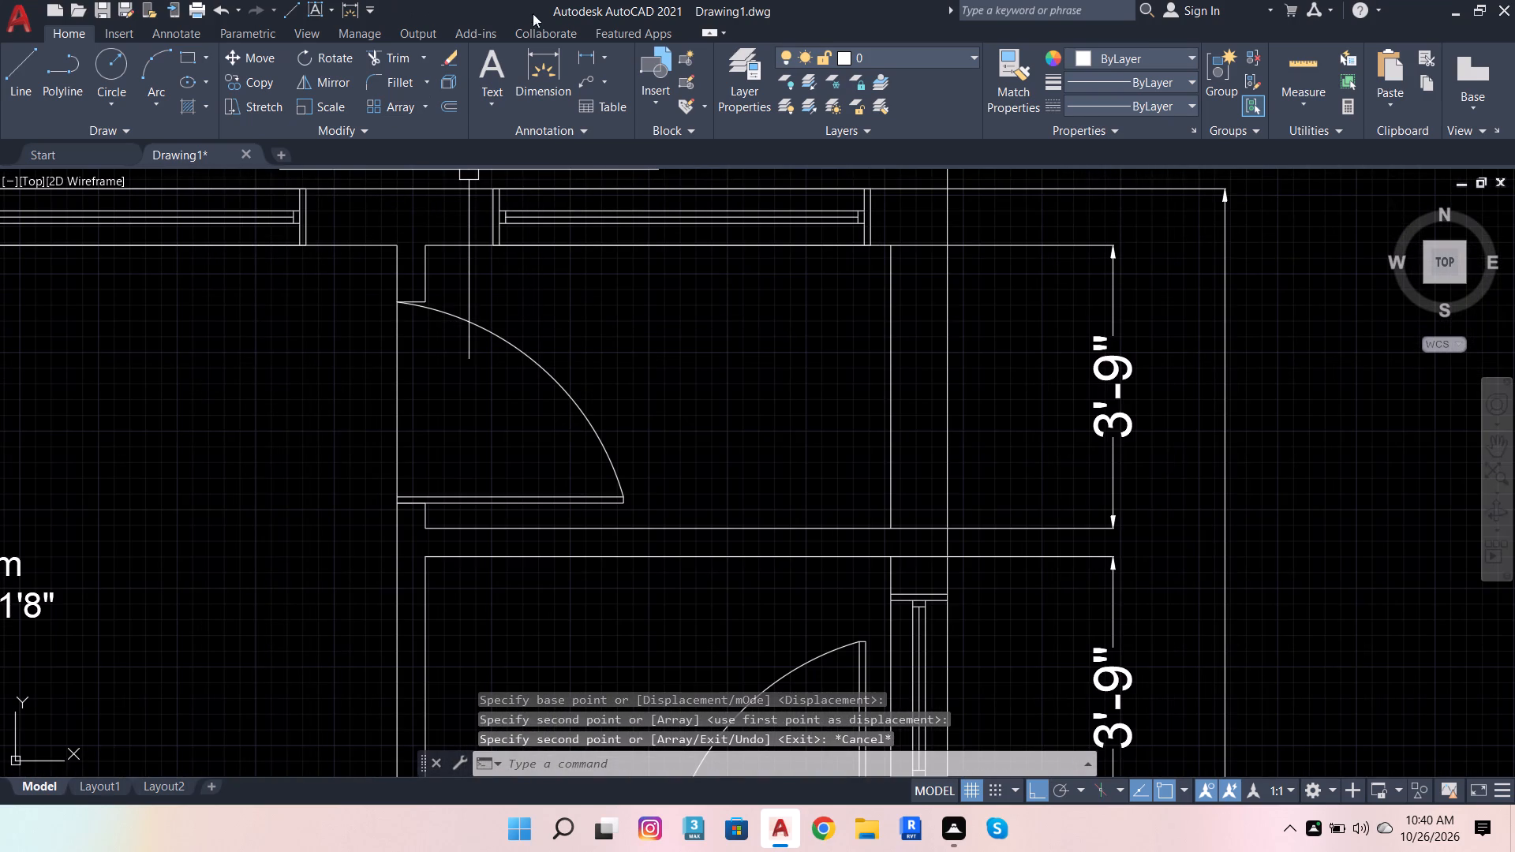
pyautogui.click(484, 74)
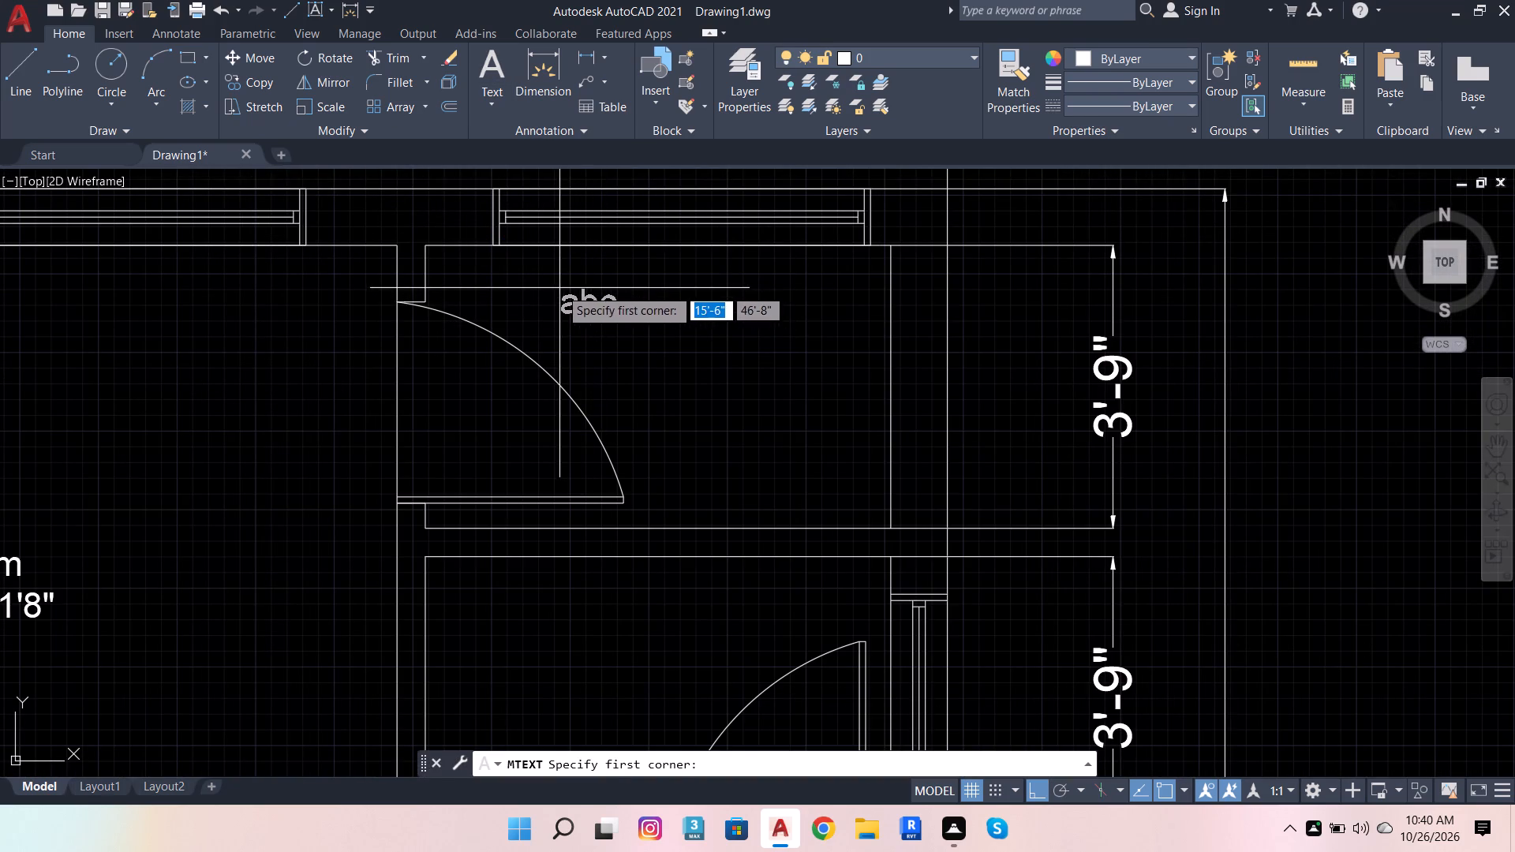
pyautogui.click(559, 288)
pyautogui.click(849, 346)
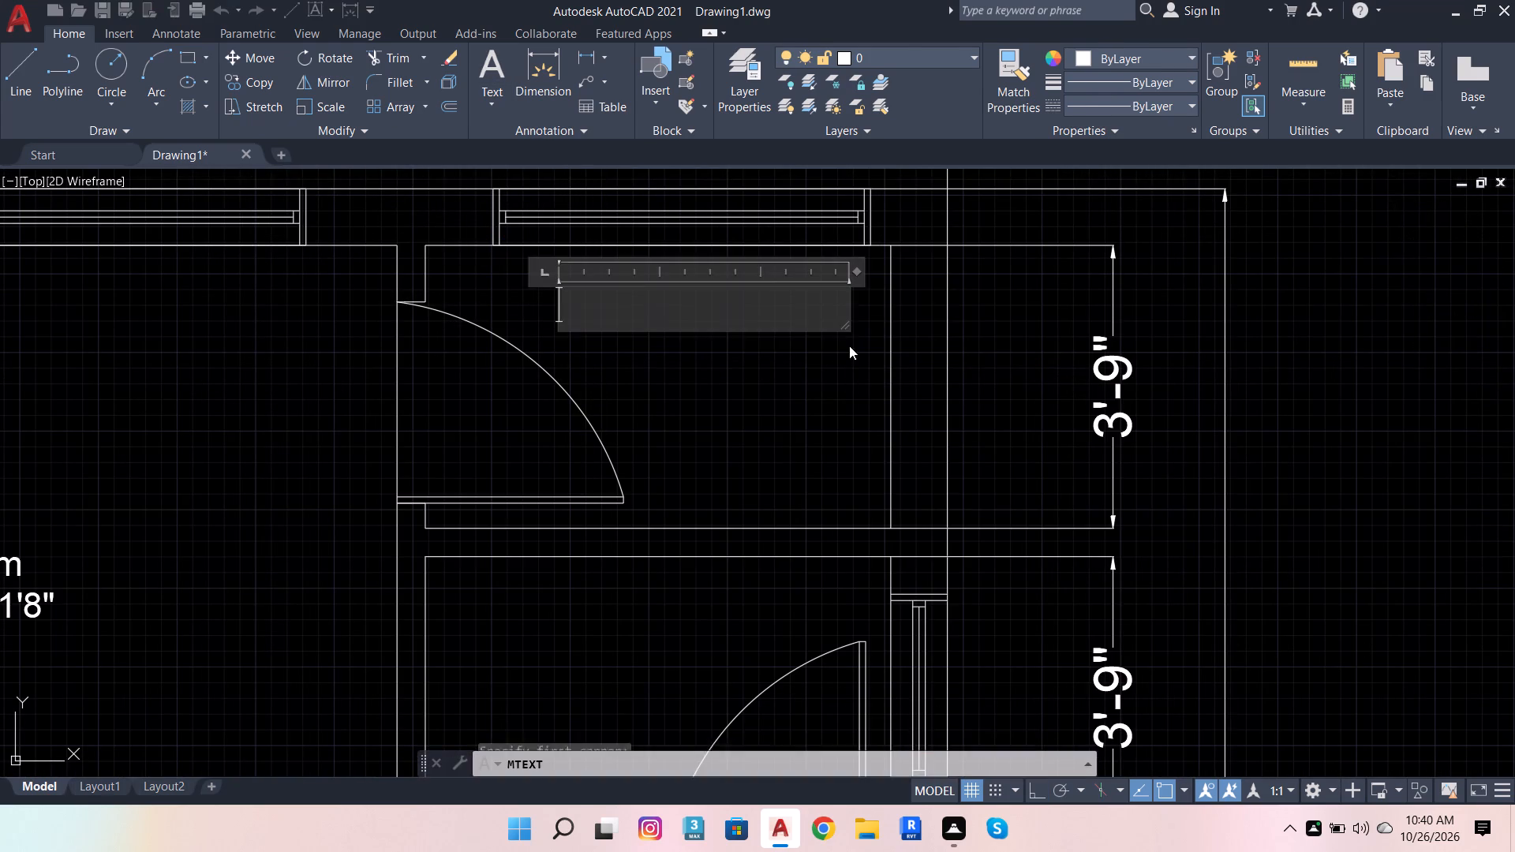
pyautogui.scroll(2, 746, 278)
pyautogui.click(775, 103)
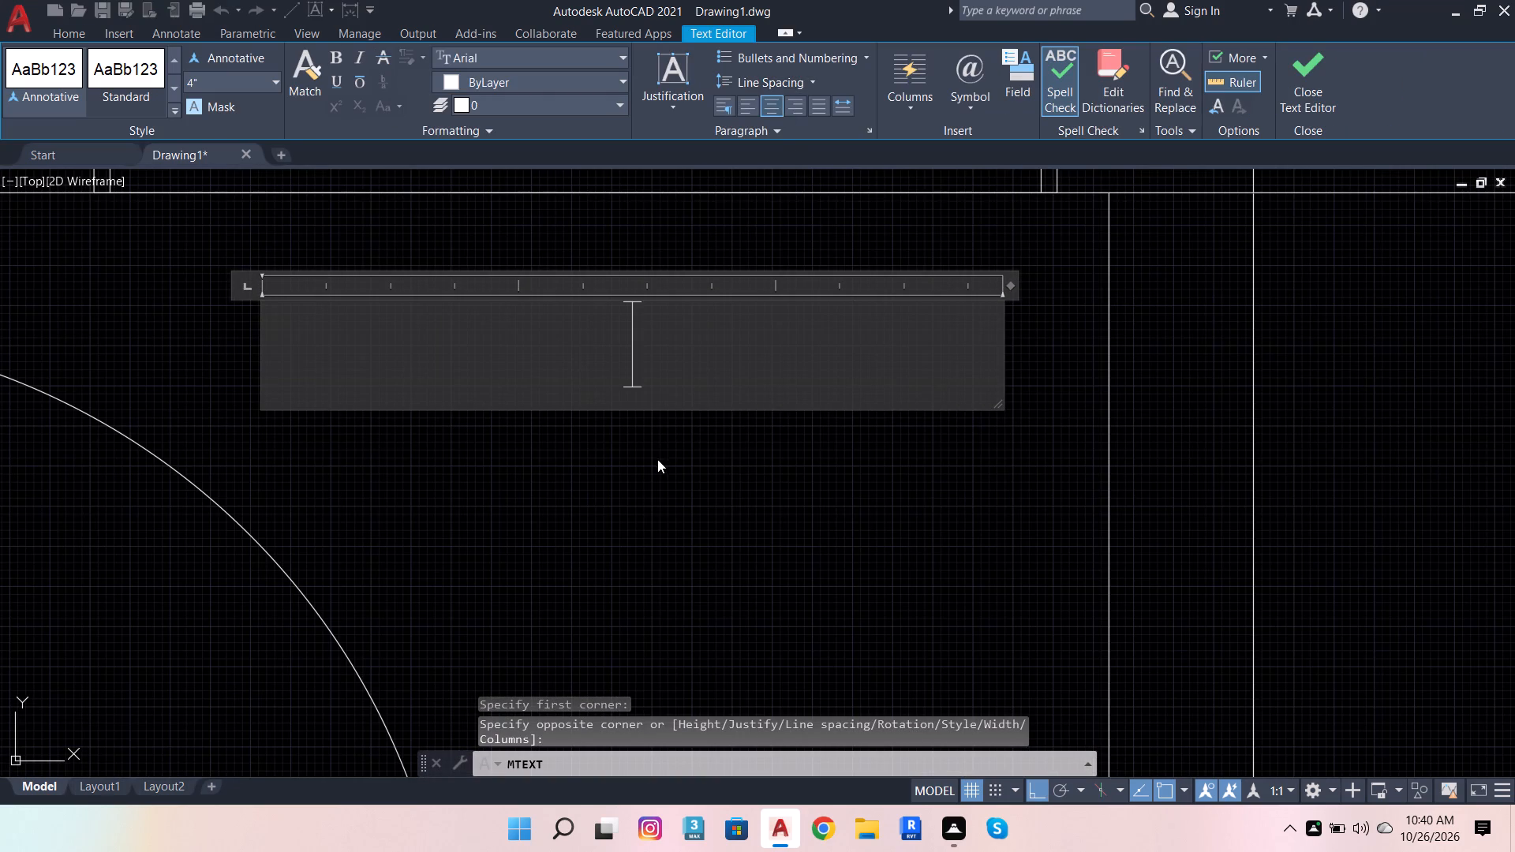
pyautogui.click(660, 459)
# Start a center-aligned multiline text label in the small upper-right room reading "Toilet".
pyautogui.click(481, 58)
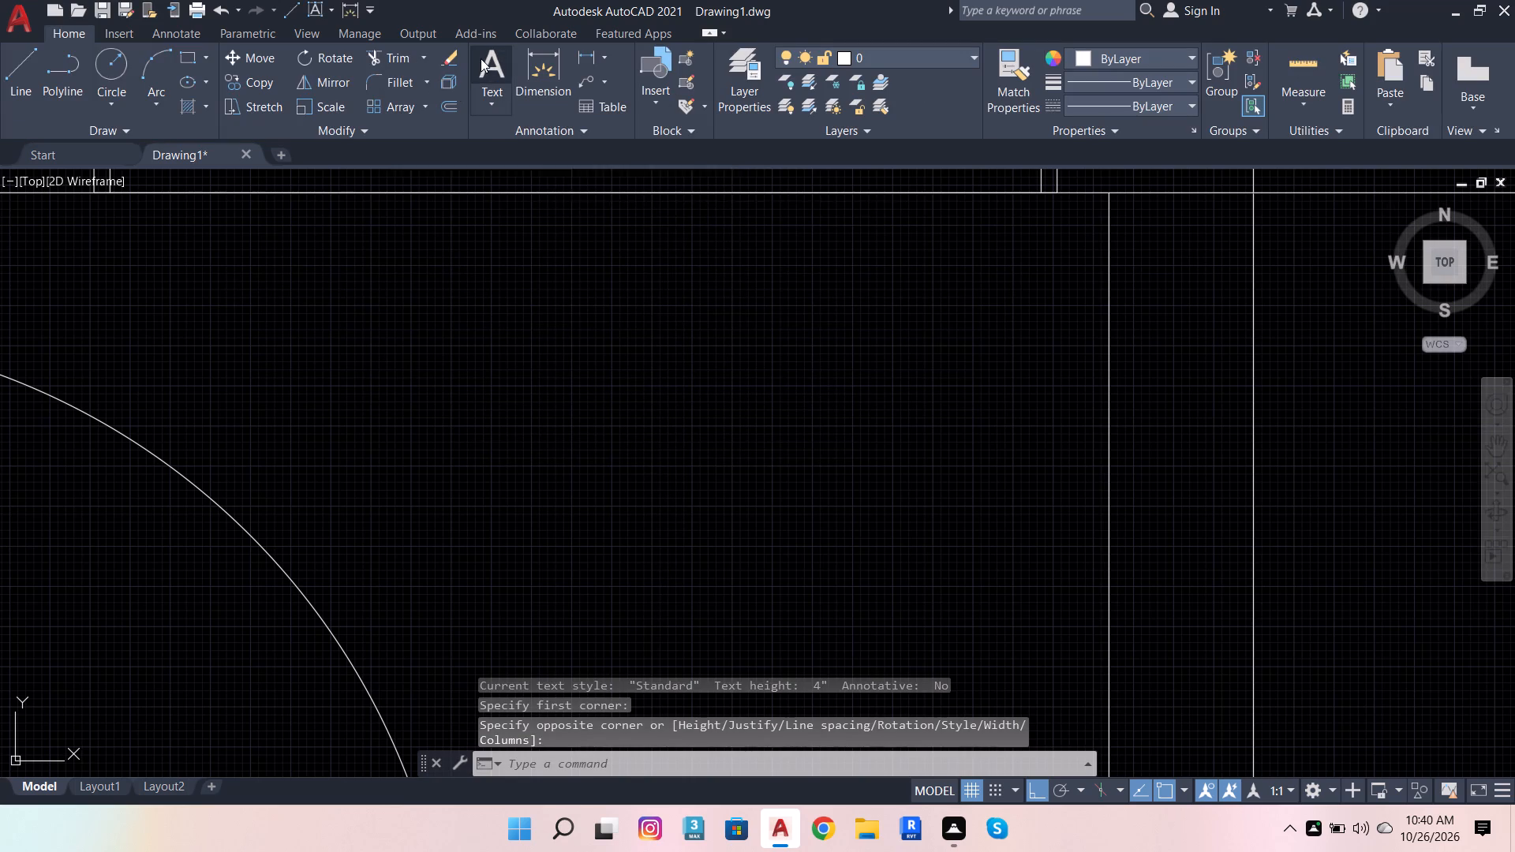
pyautogui.click(225, 260)
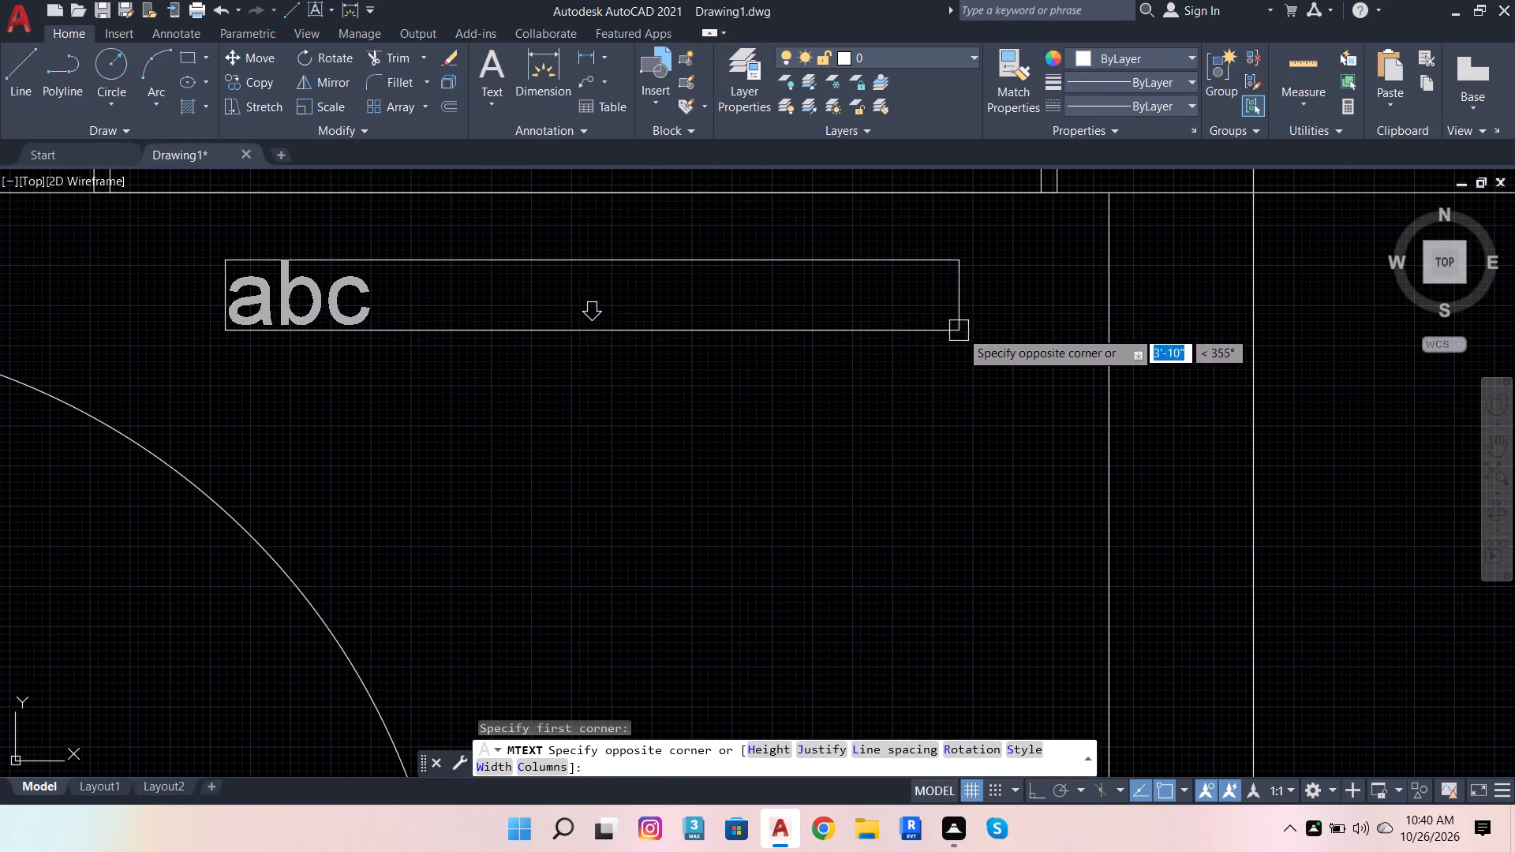
pyautogui.click(1055, 364)
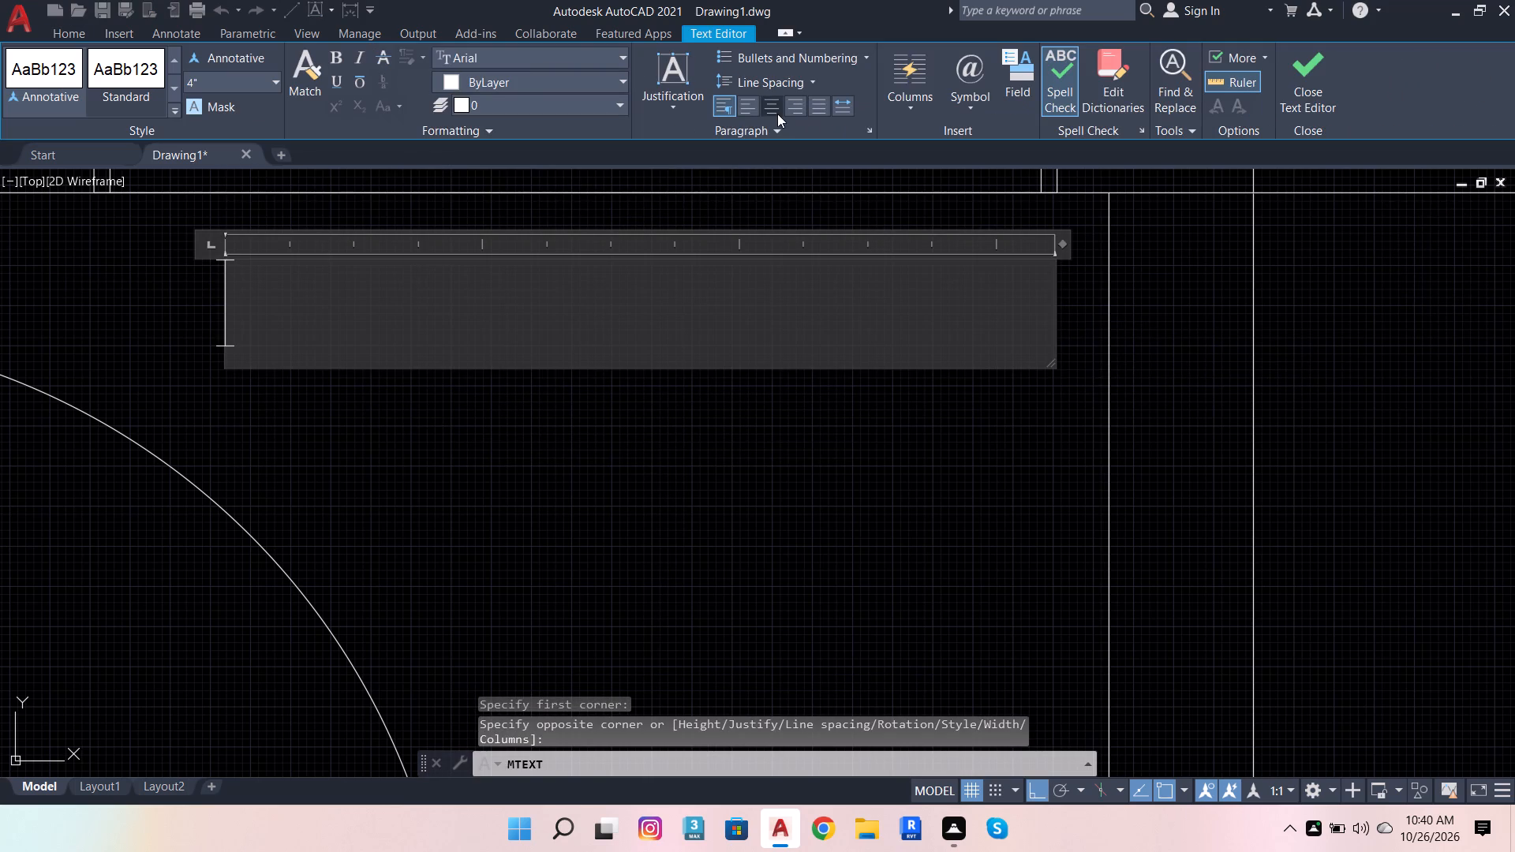
pyautogui.click(776, 114)
pyautogui.click(653, 329)
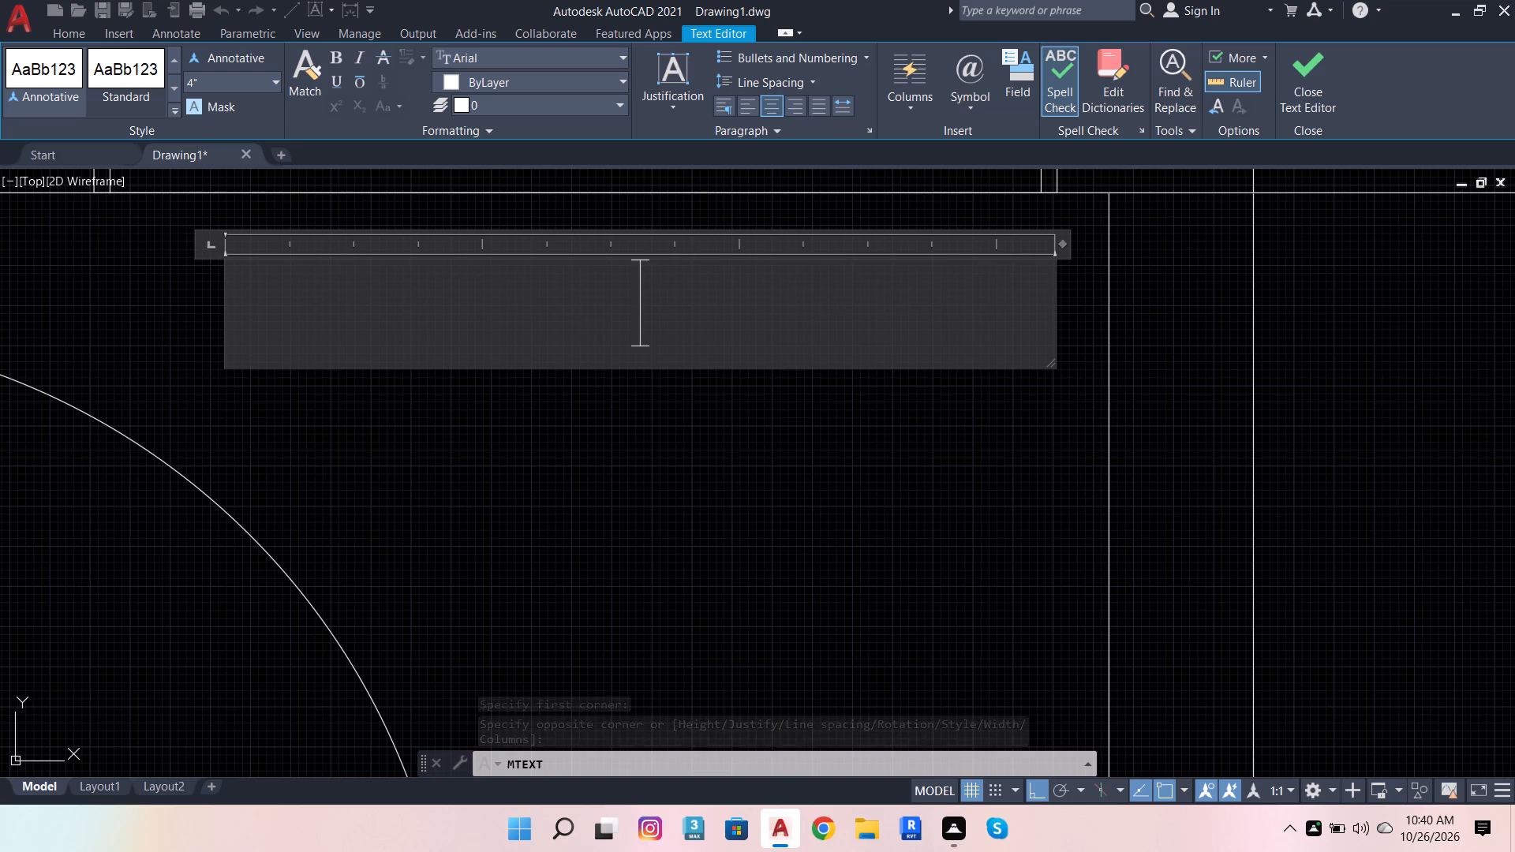
pyautogui.hotkey('shift', 't')
pyautogui.write('oil')
pyautogui.write('et')
# Add the size line 6'2" X 3'9" below "Toilet" and finish the label.
pyautogui.press('Return')
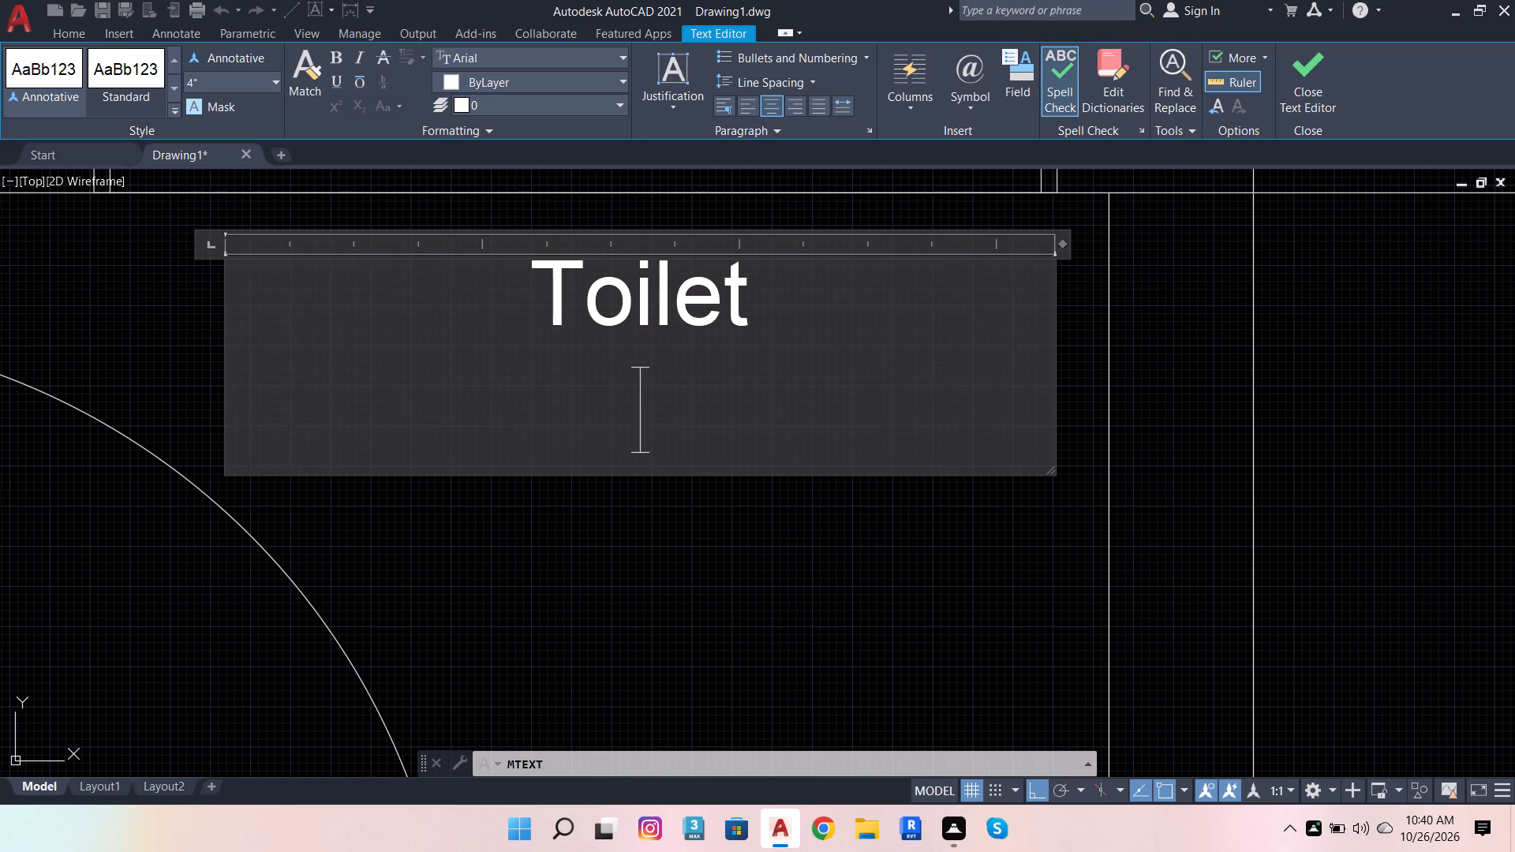
pyautogui.write('62')
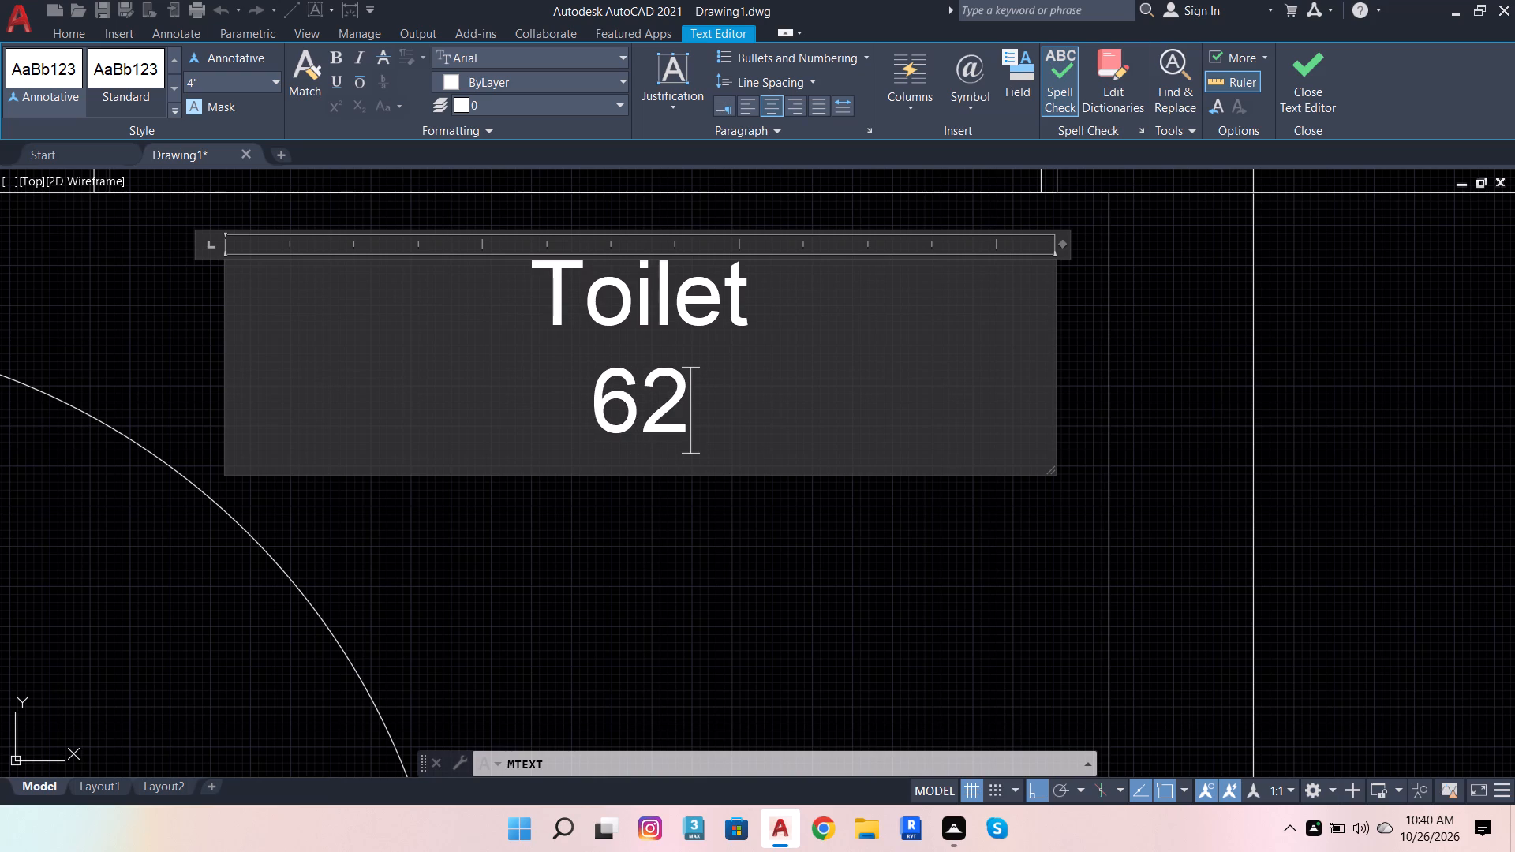
pyautogui.press('BackSpace')
pyautogui.write("'2")
pyautogui.write('"')
pyautogui.press('space')
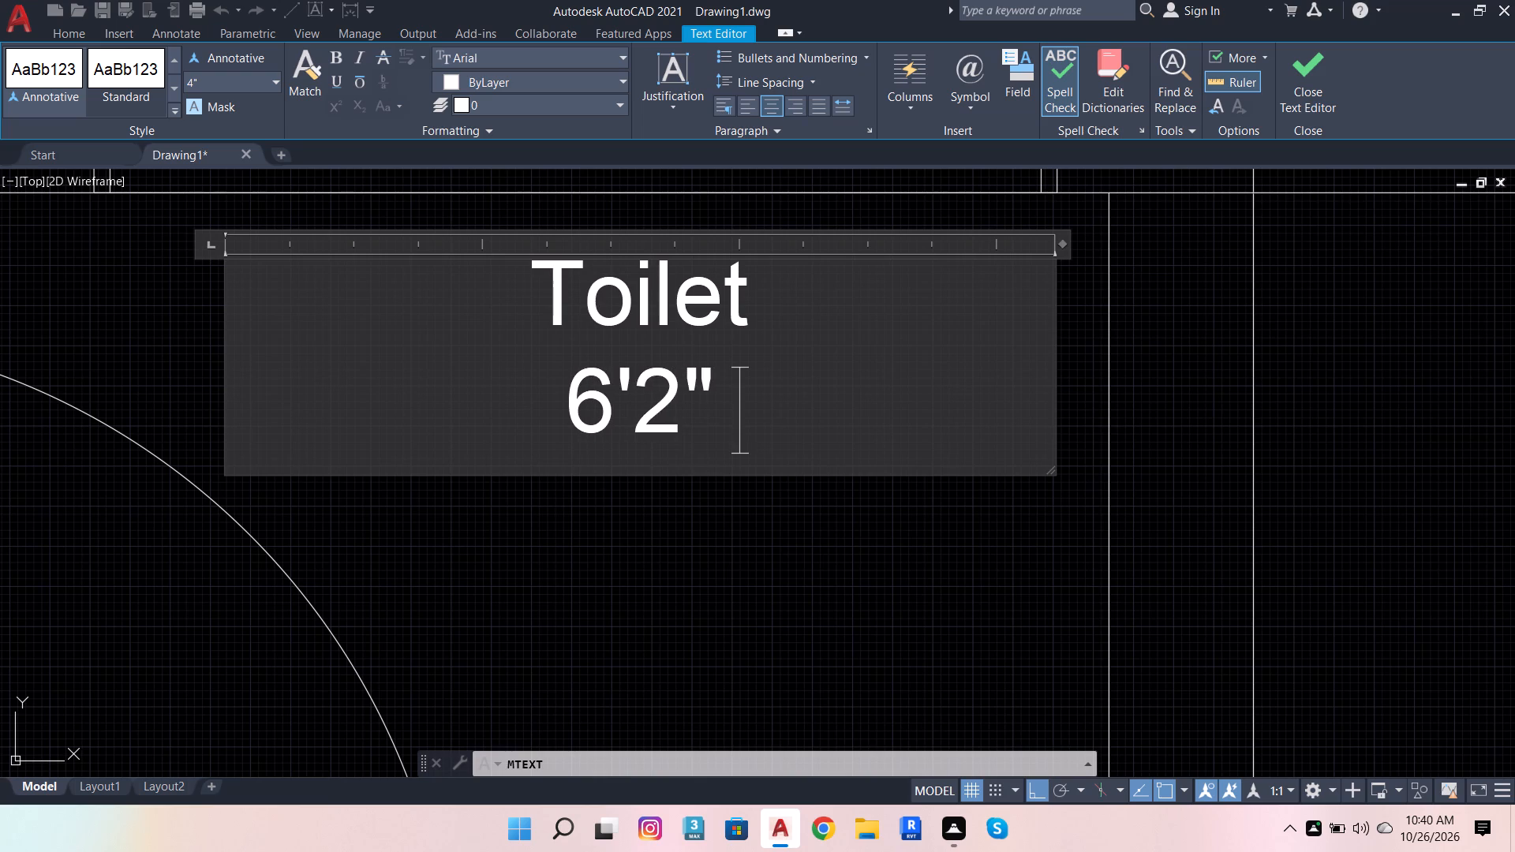
pyautogui.write('x')
pyautogui.press('space')
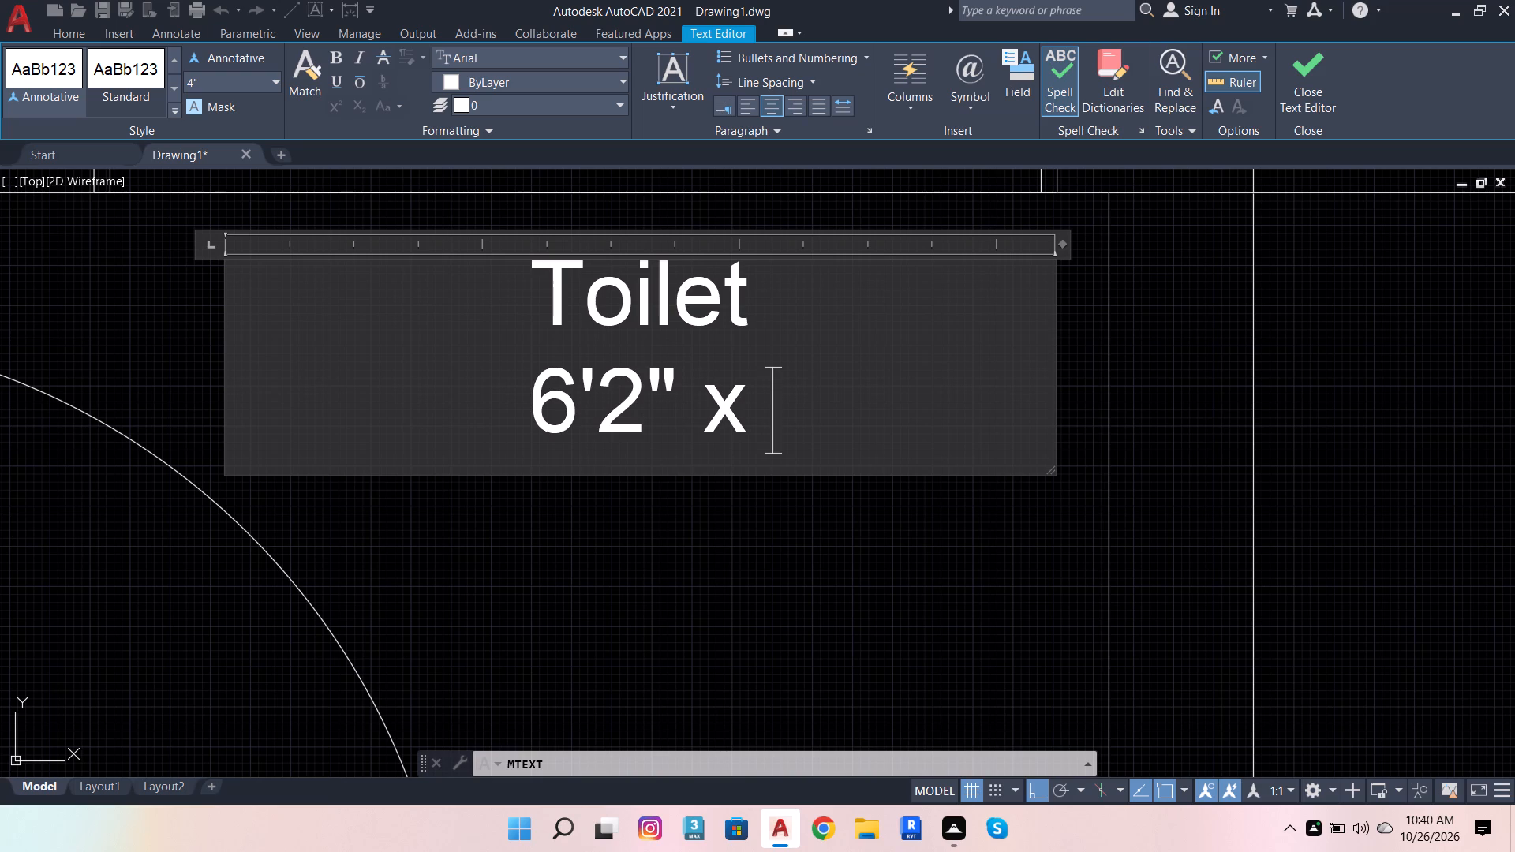
pyautogui.press('BackSpace')
pyautogui.press('BackSpace')
pyautogui.hotkey('shift', 'x')
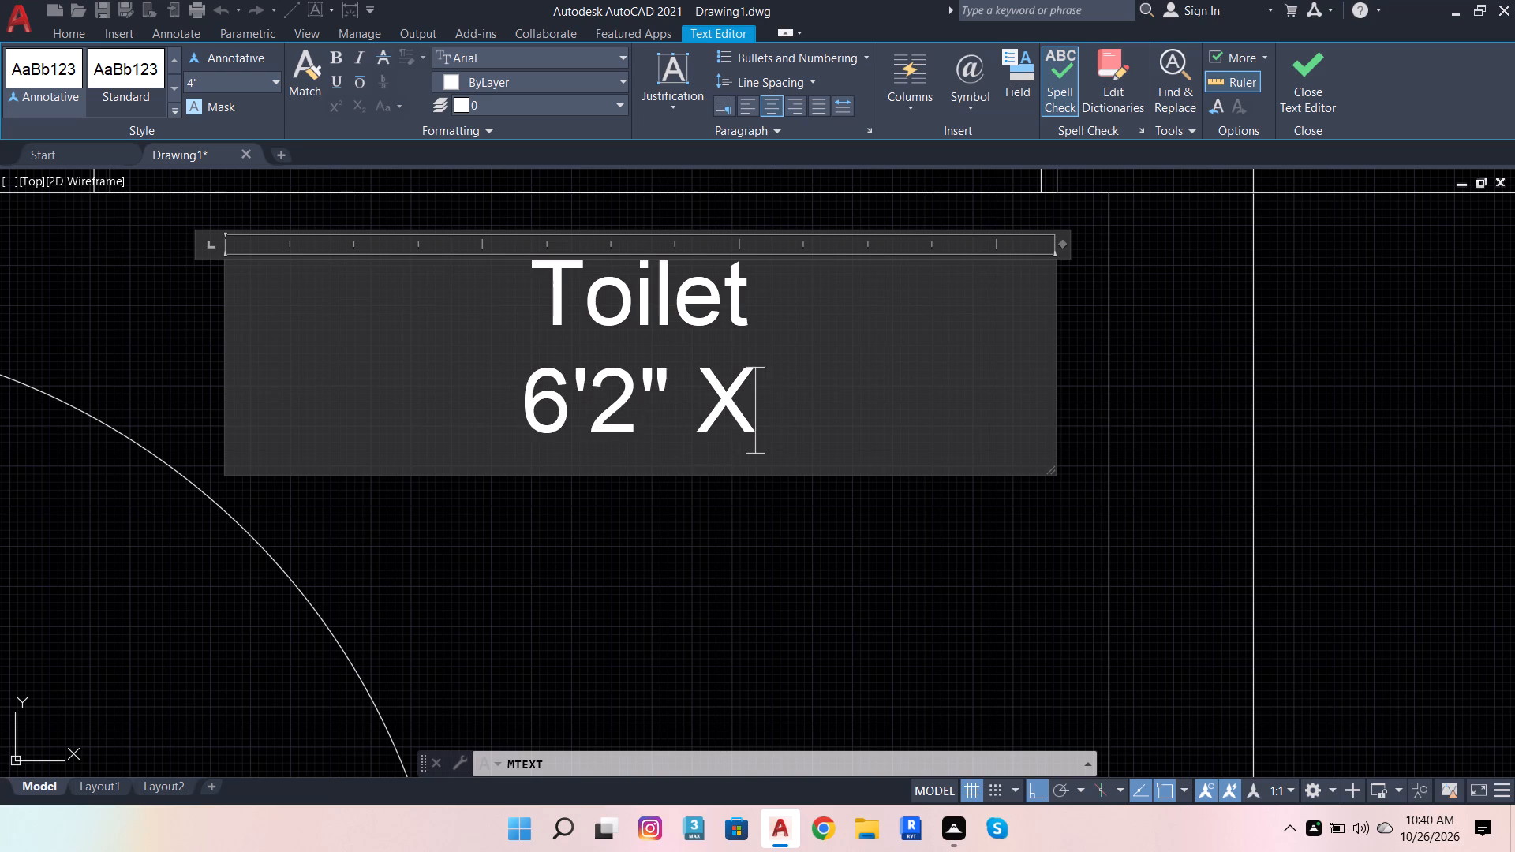
pyautogui.press('space')
pyautogui.write("3'9")
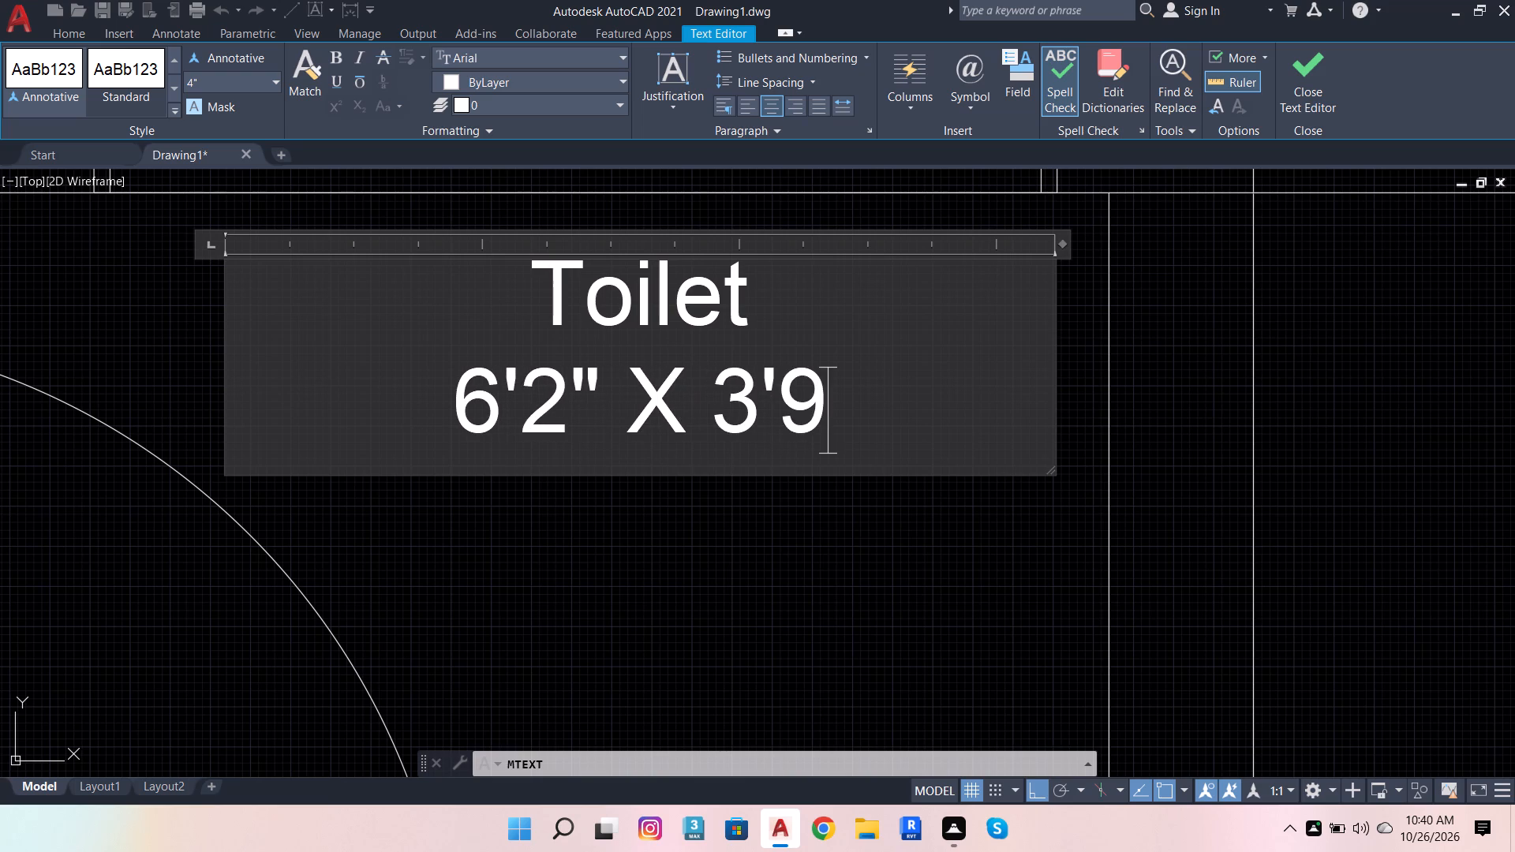
pyautogui.hotkey('shift', '"')
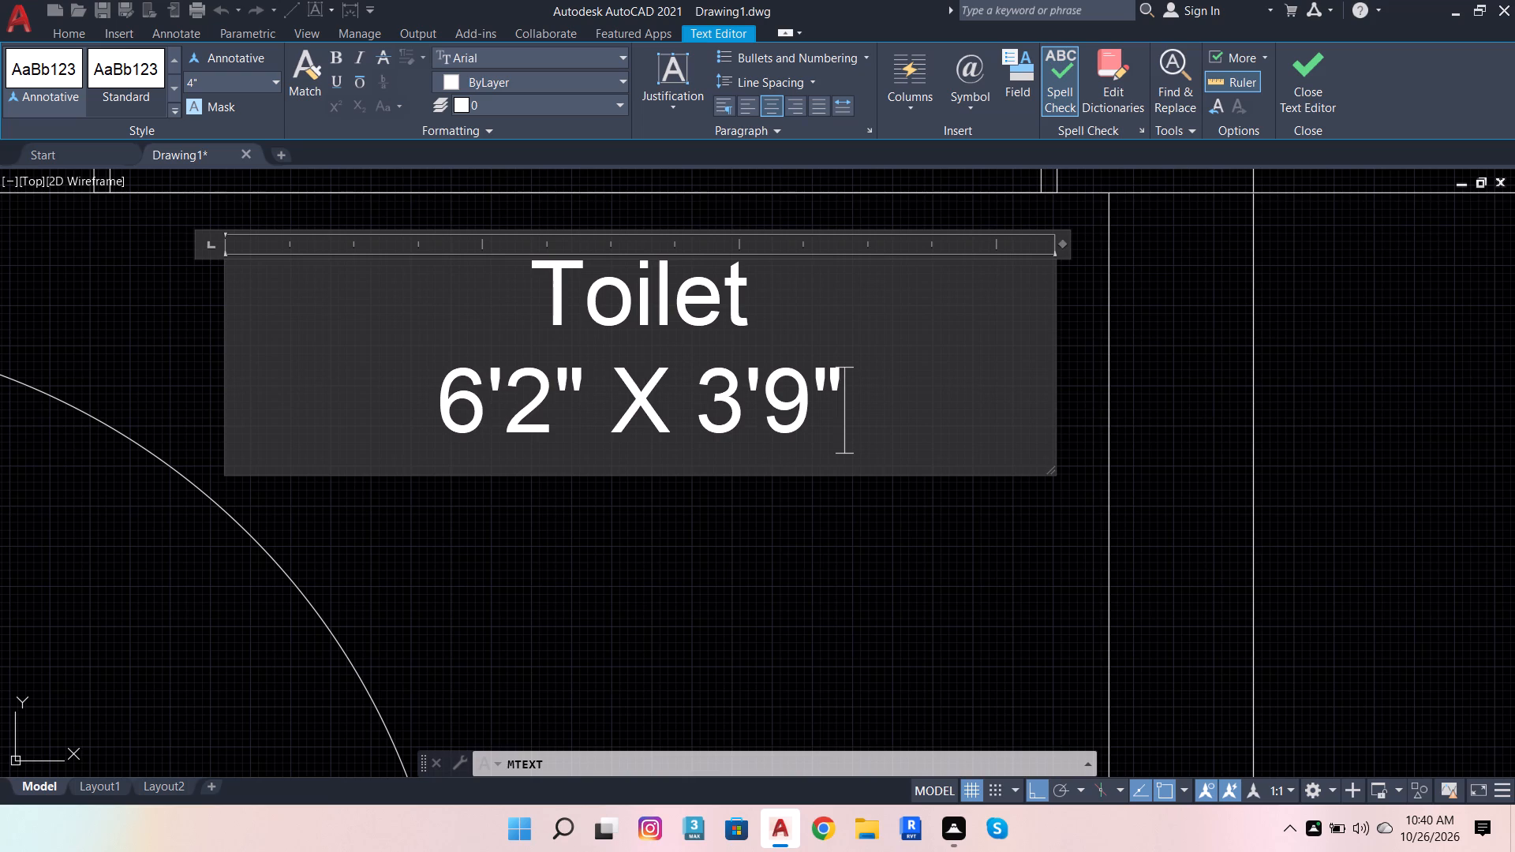
pyautogui.scroll(-4, 932, 348)
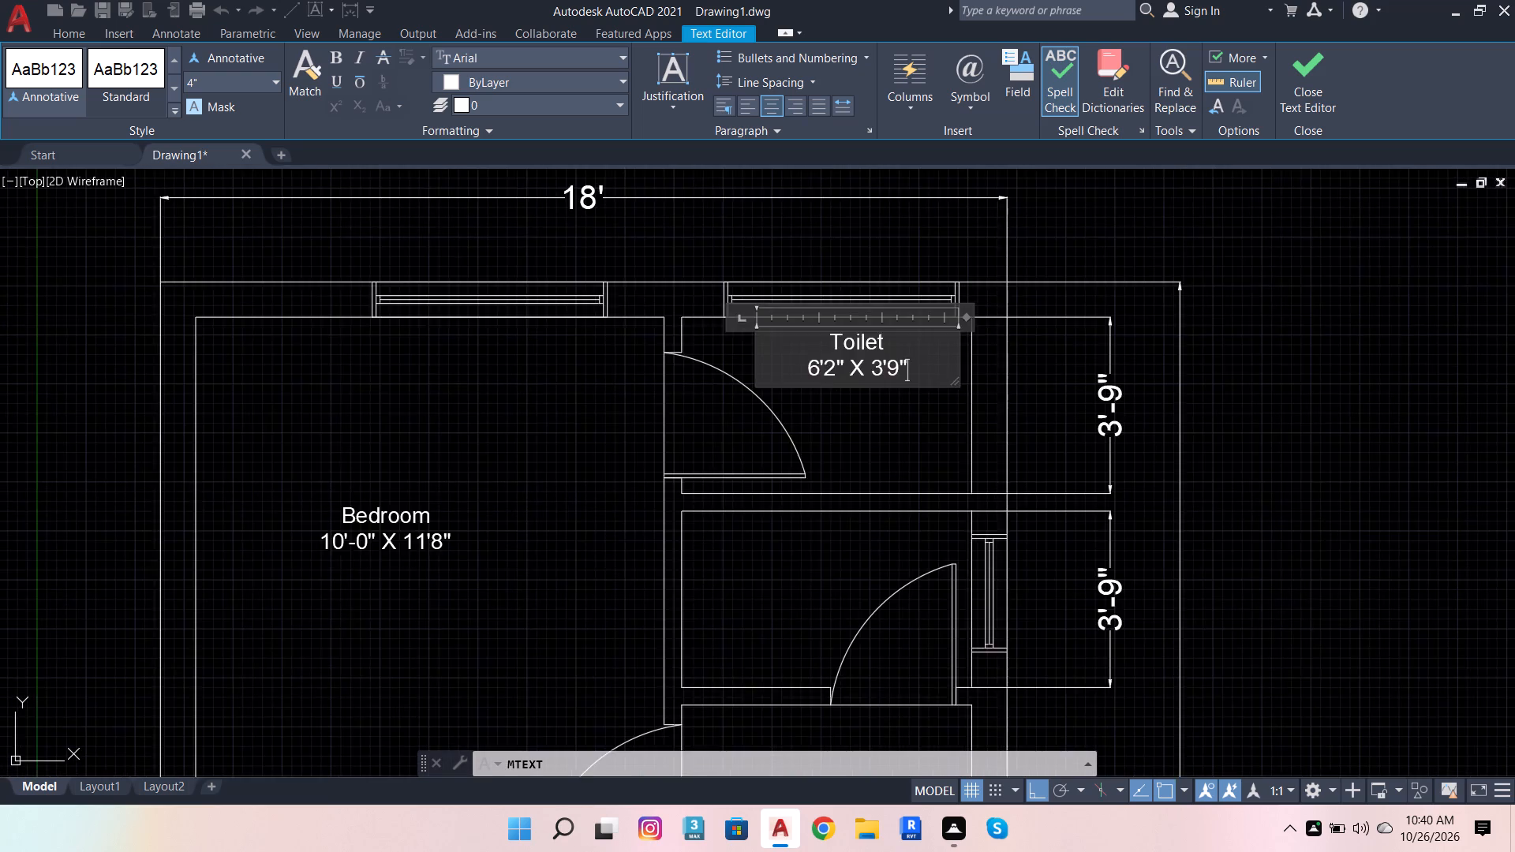
pyautogui.click(1026, 356)
# Copy the Toilet label into the small room directly below with Ortho off, placing it clear of the door swing.
pyautogui.scroll(3, 866, 361)
pyautogui.click(873, 368)
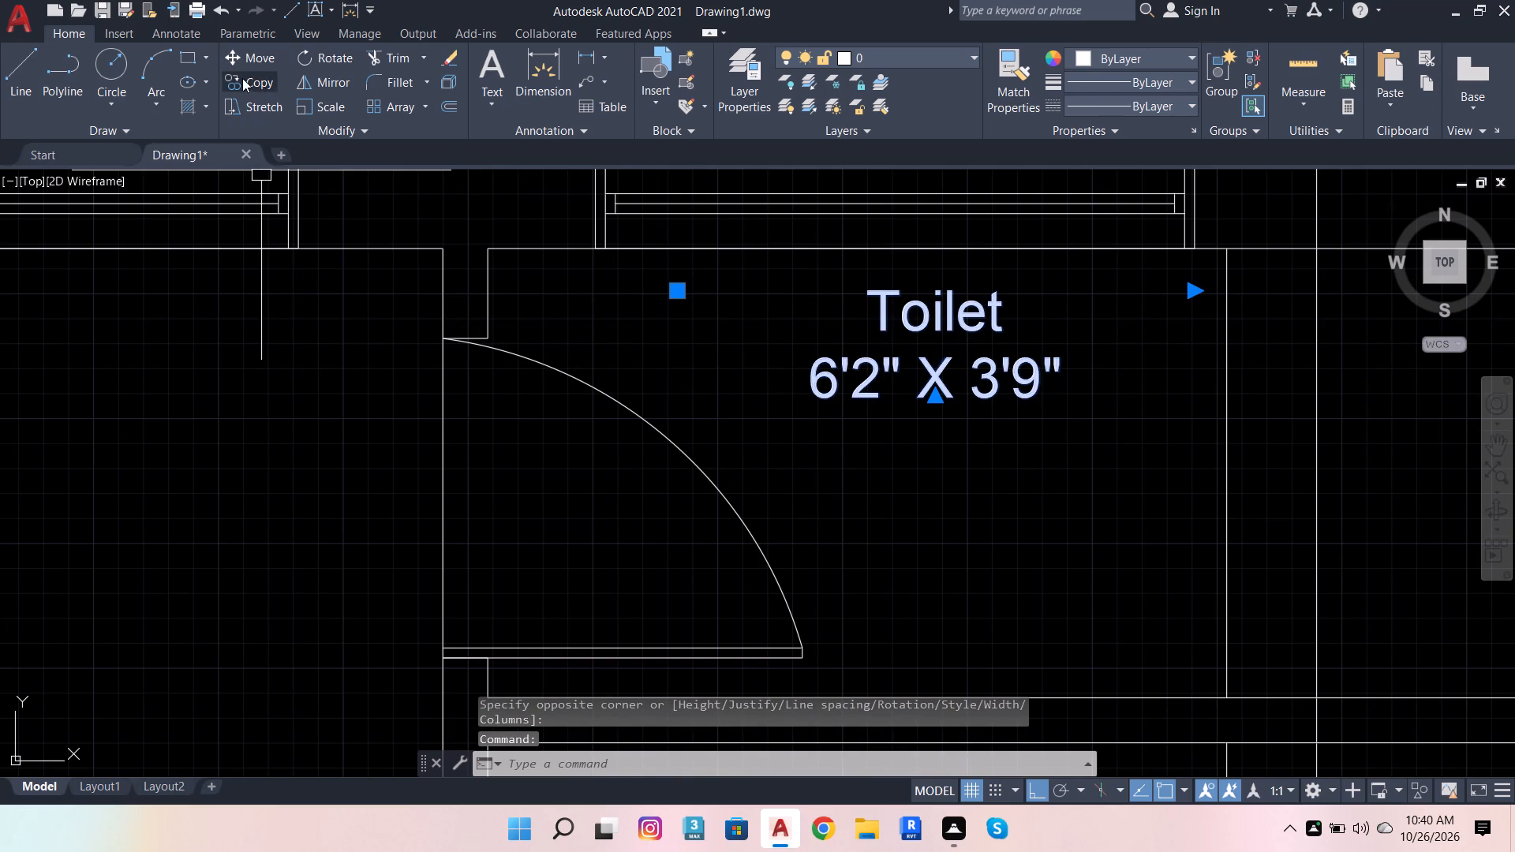
pyautogui.click(242, 78)
pyautogui.click(851, 365)
pyautogui.scroll(-4, 829, 304)
pyautogui.scroll(2, 851, 384)
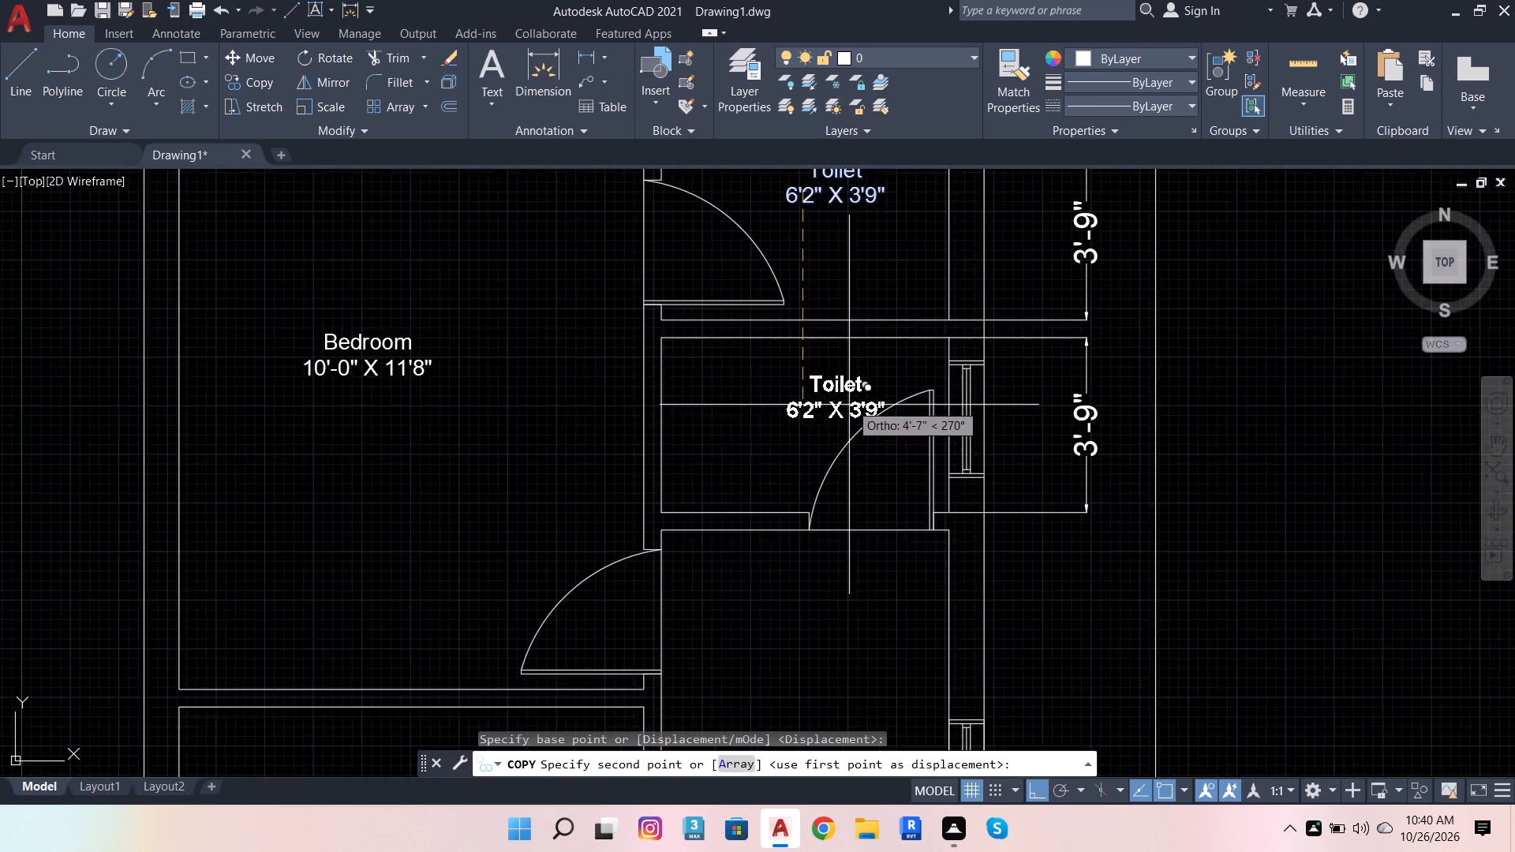
pyautogui.scroll(2, 849, 405)
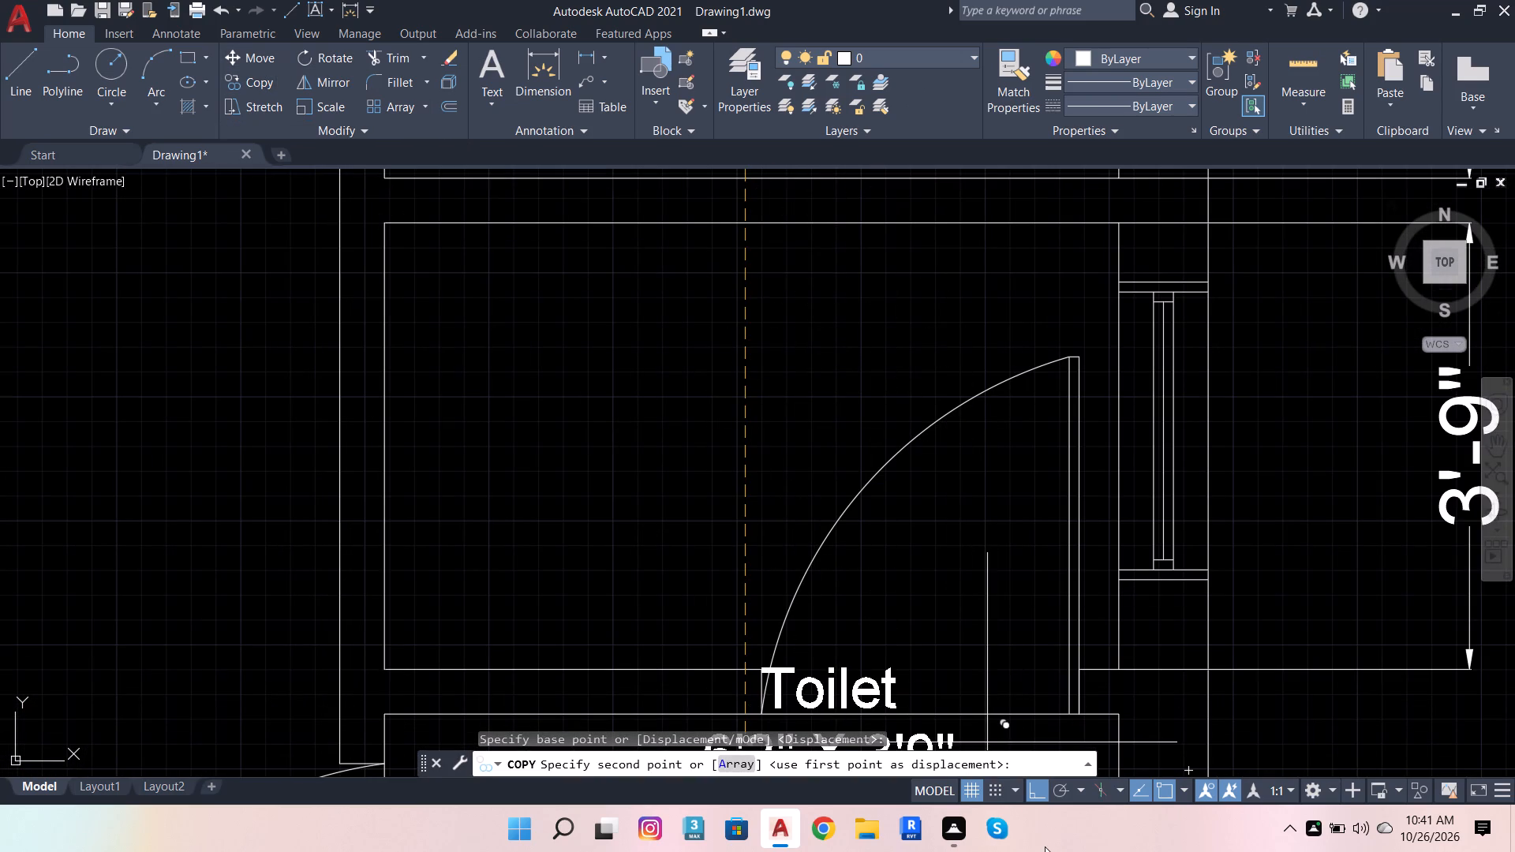
pyautogui.click(1040, 797)
pyautogui.click(568, 419)
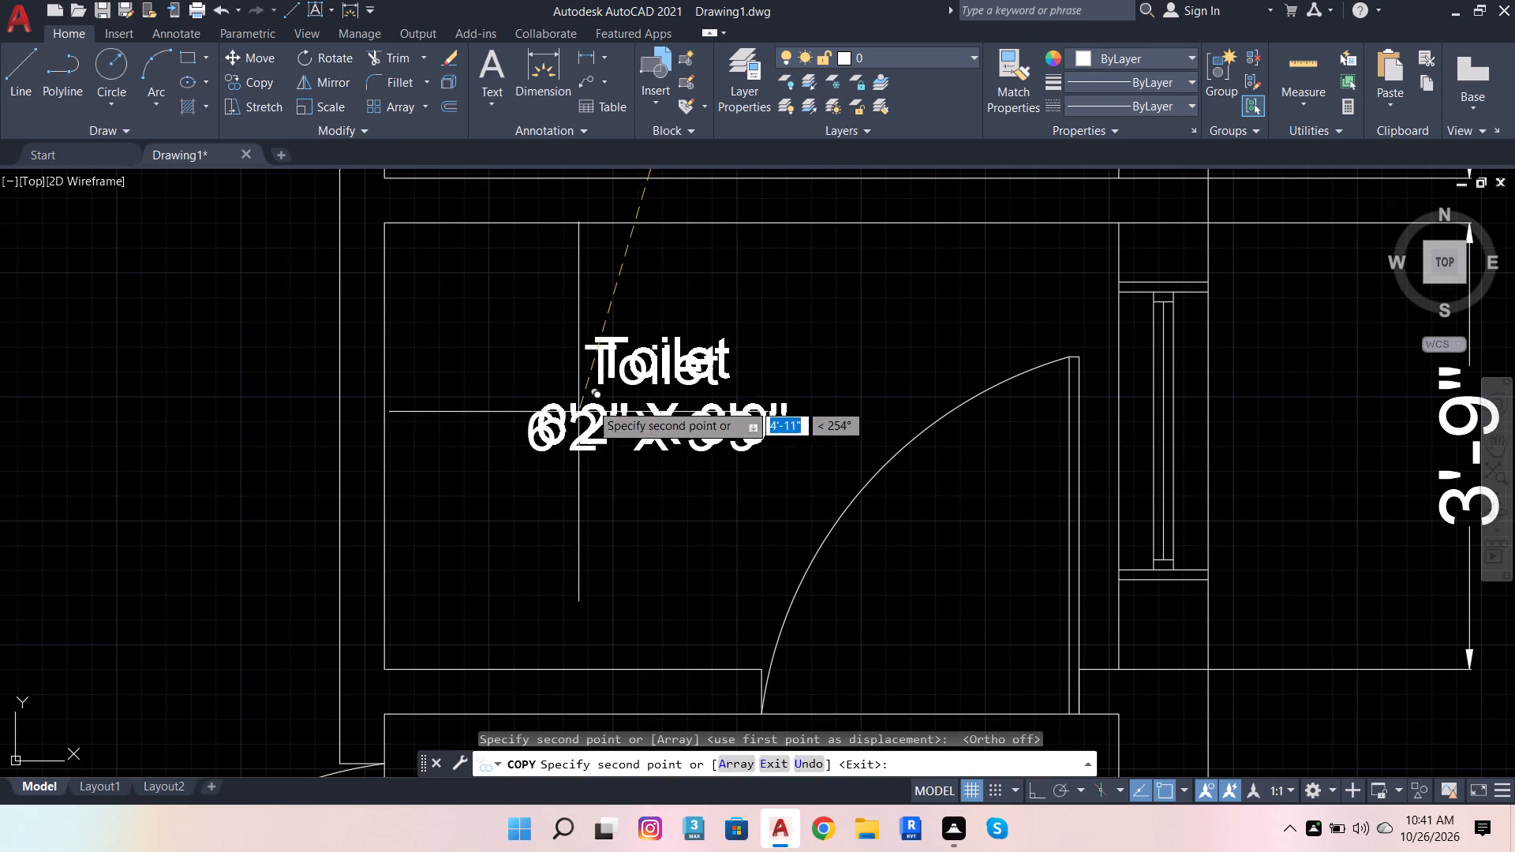
pyautogui.scroll(-4, 638, 374)
pyautogui.press('Escape')
pyautogui.scroll(-3, 685, 399)
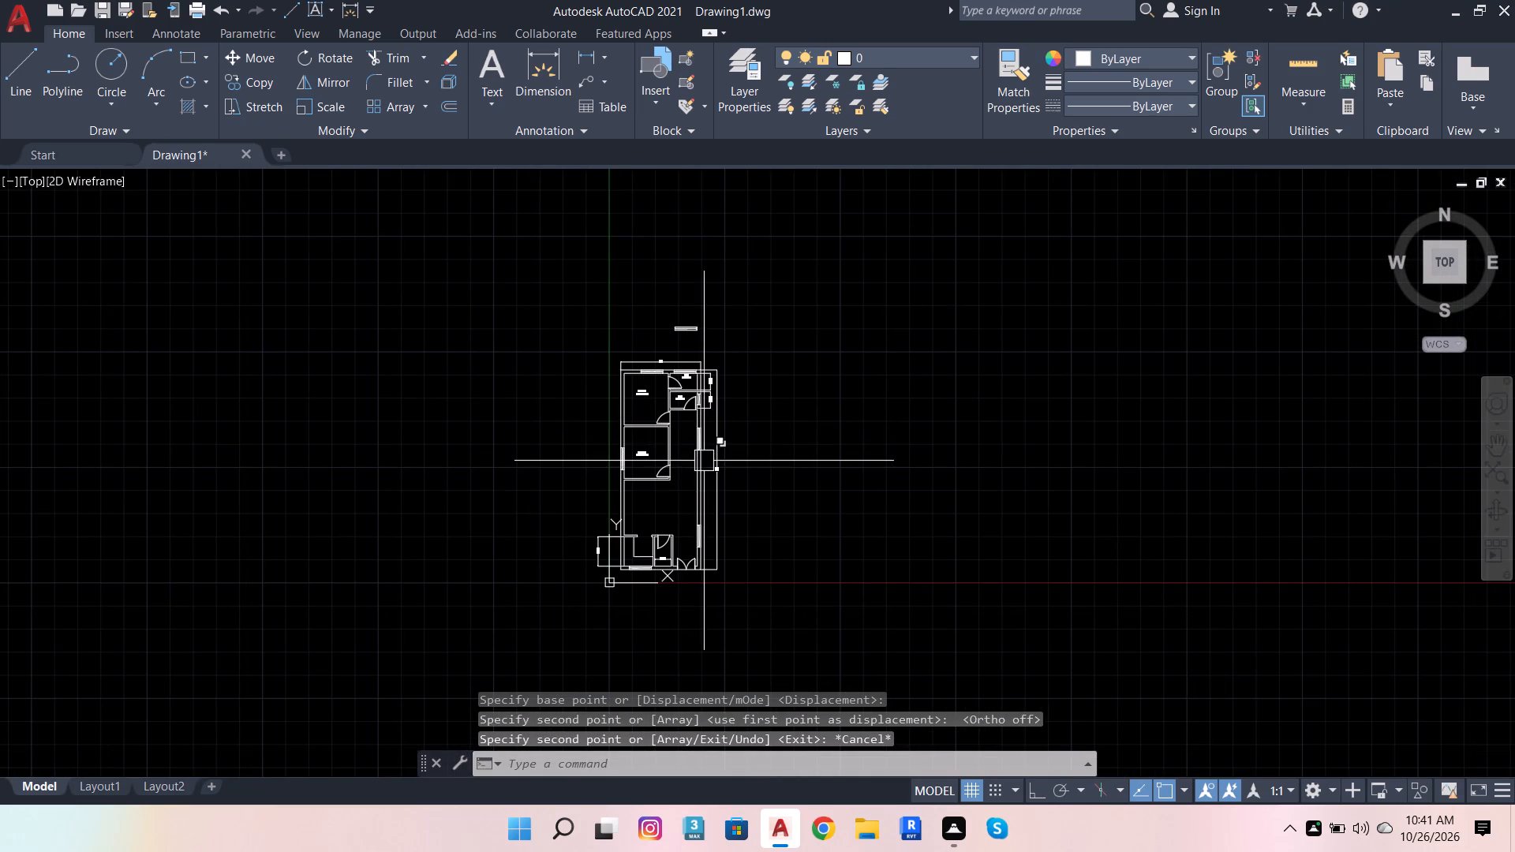
# Add a center-aligned multiline text label reading 6'2" in the passage beside the lower bedroom.
pyautogui.scroll(3, 762, 462)
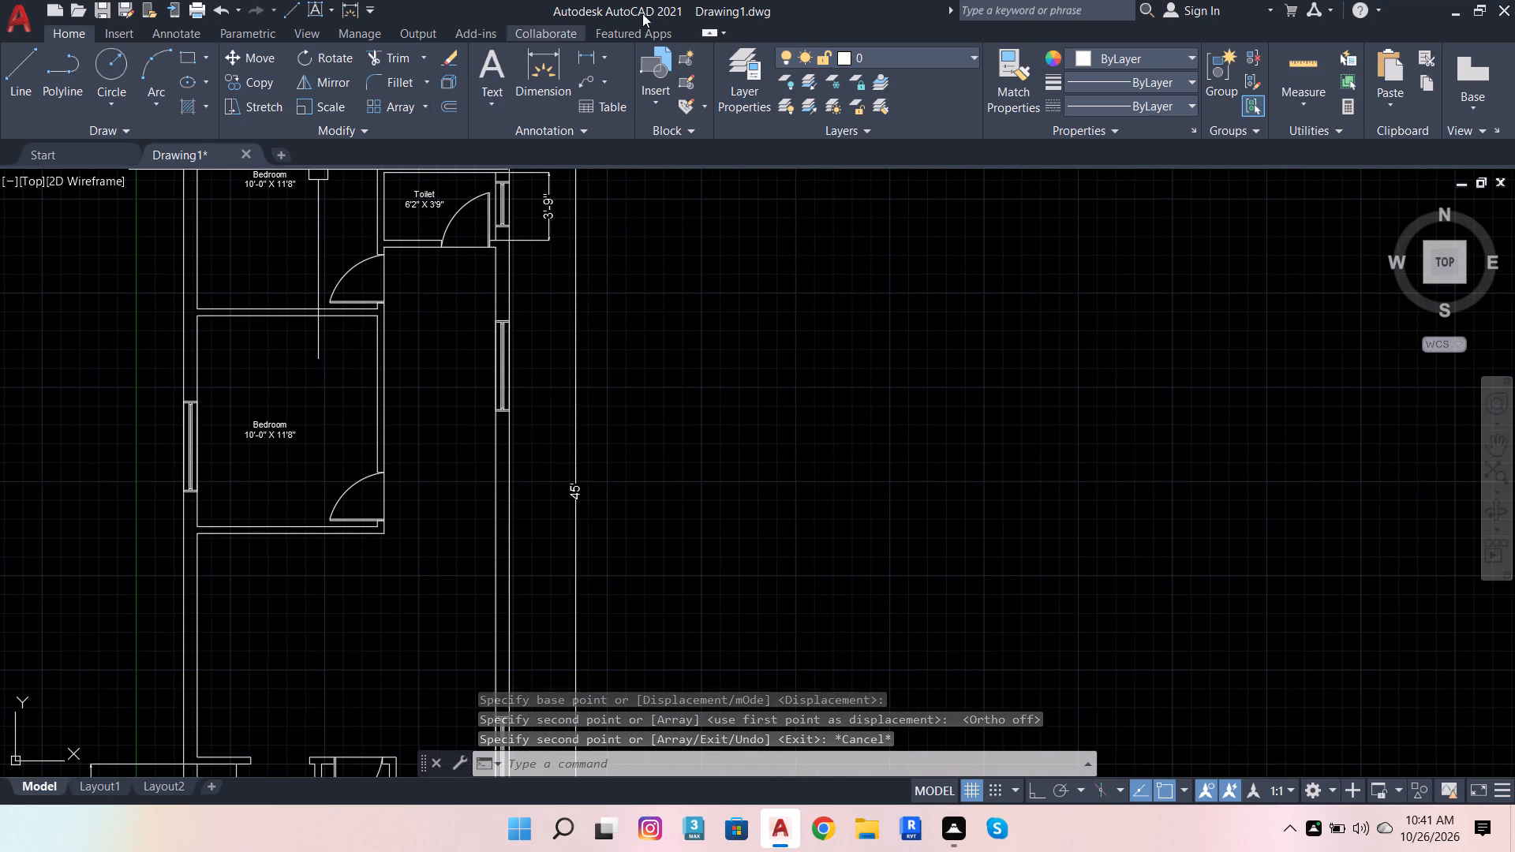
pyautogui.click(498, 64)
pyautogui.scroll(2, 421, 341)
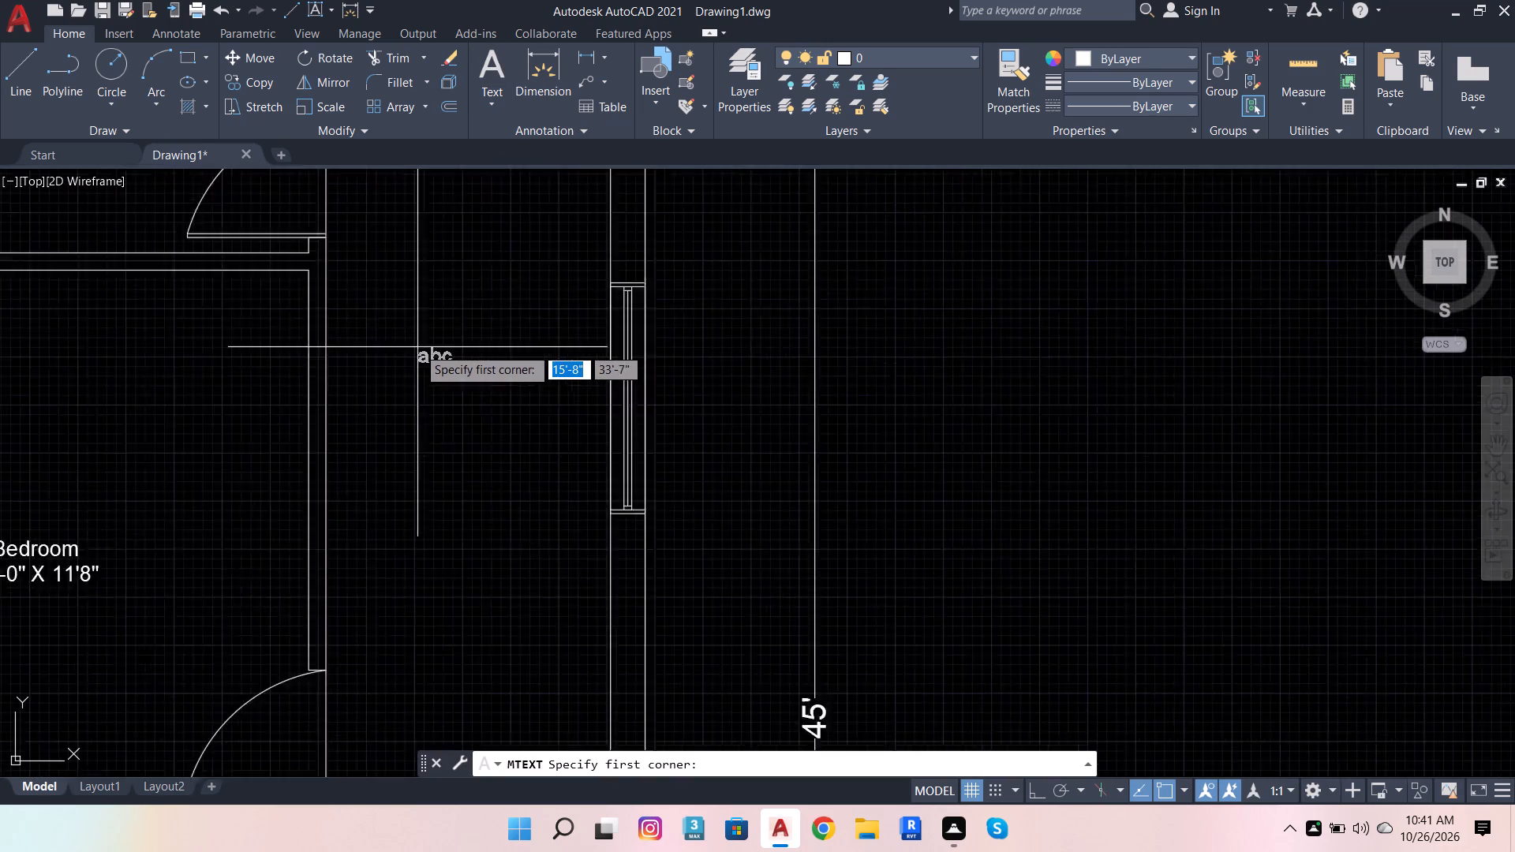
pyautogui.scroll(1, 417, 347)
pyautogui.click(364, 298)
pyautogui.click(630, 411)
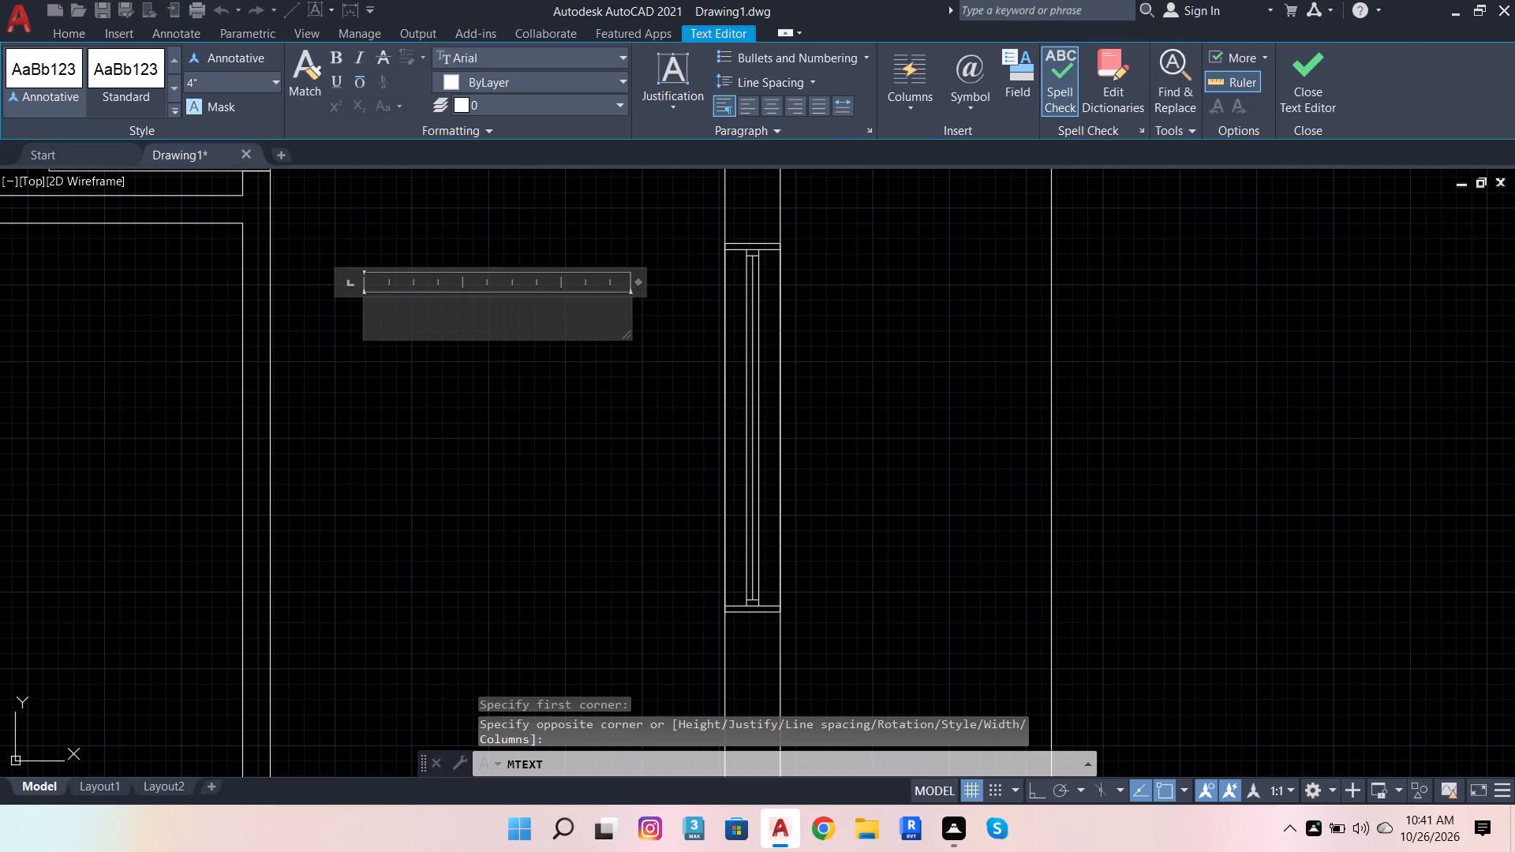
pyautogui.click(768, 110)
pyautogui.click(452, 331)
pyautogui.write("6'2")
pyautogui.hotkey('shift', '"')
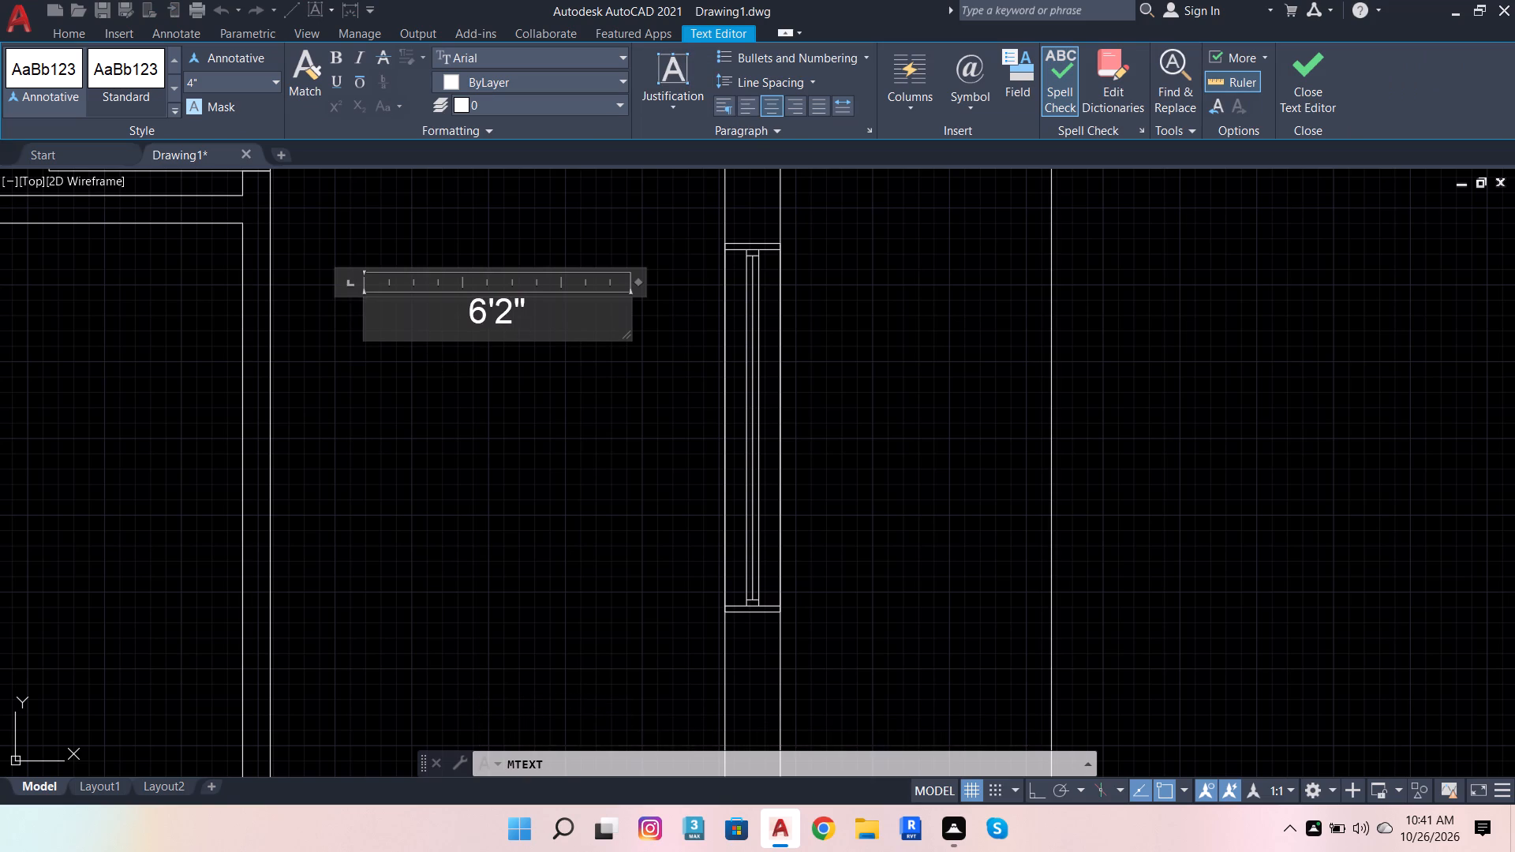
pyautogui.click(526, 407)
# Scale the passage's 6'2" label up to a little over twice its size.
pyautogui.click(479, 306)
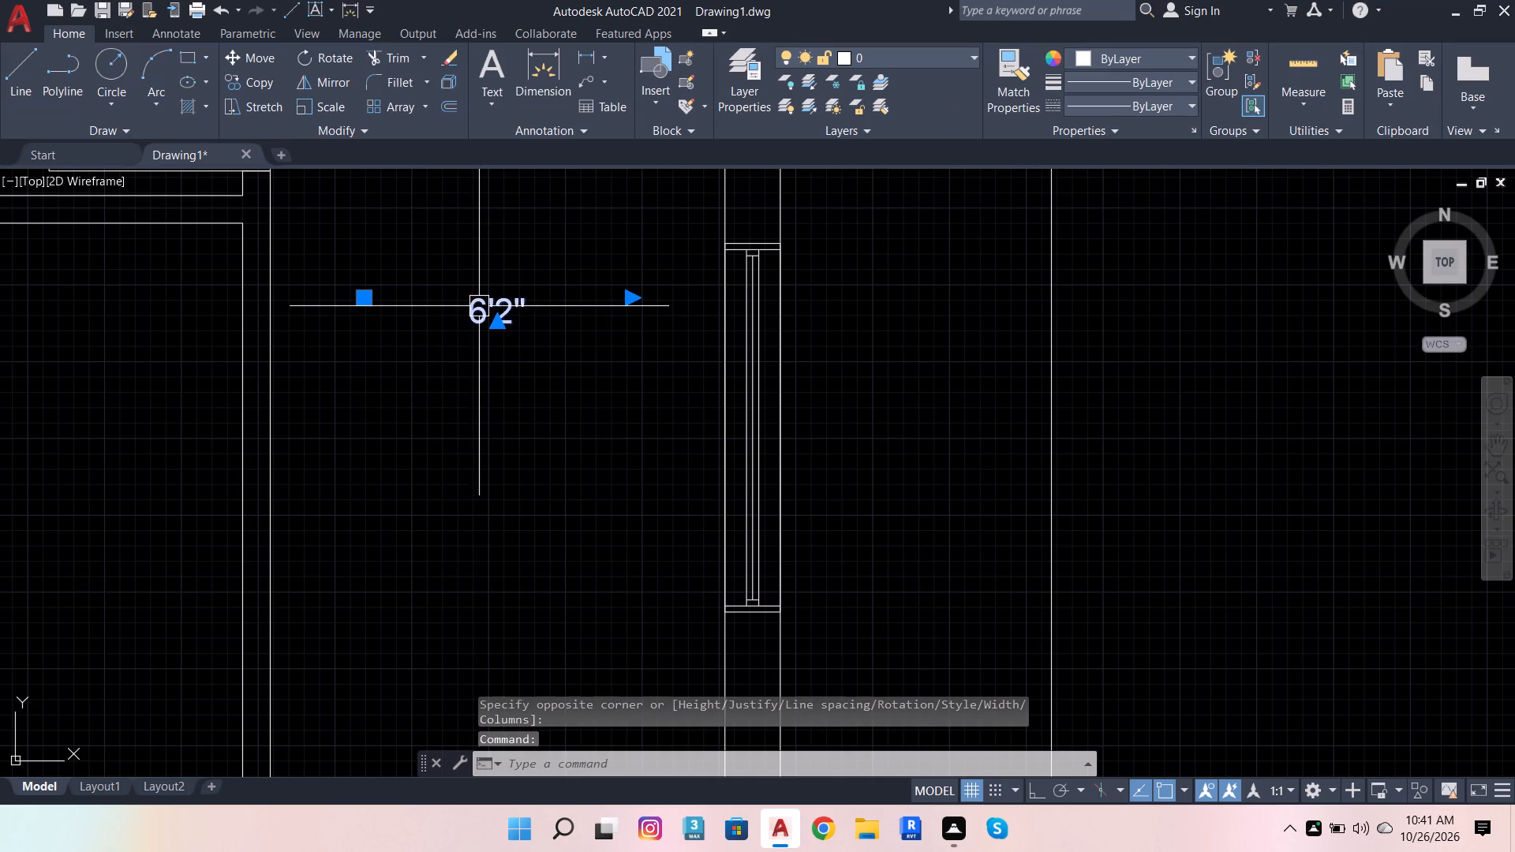
pyautogui.click(321, 105)
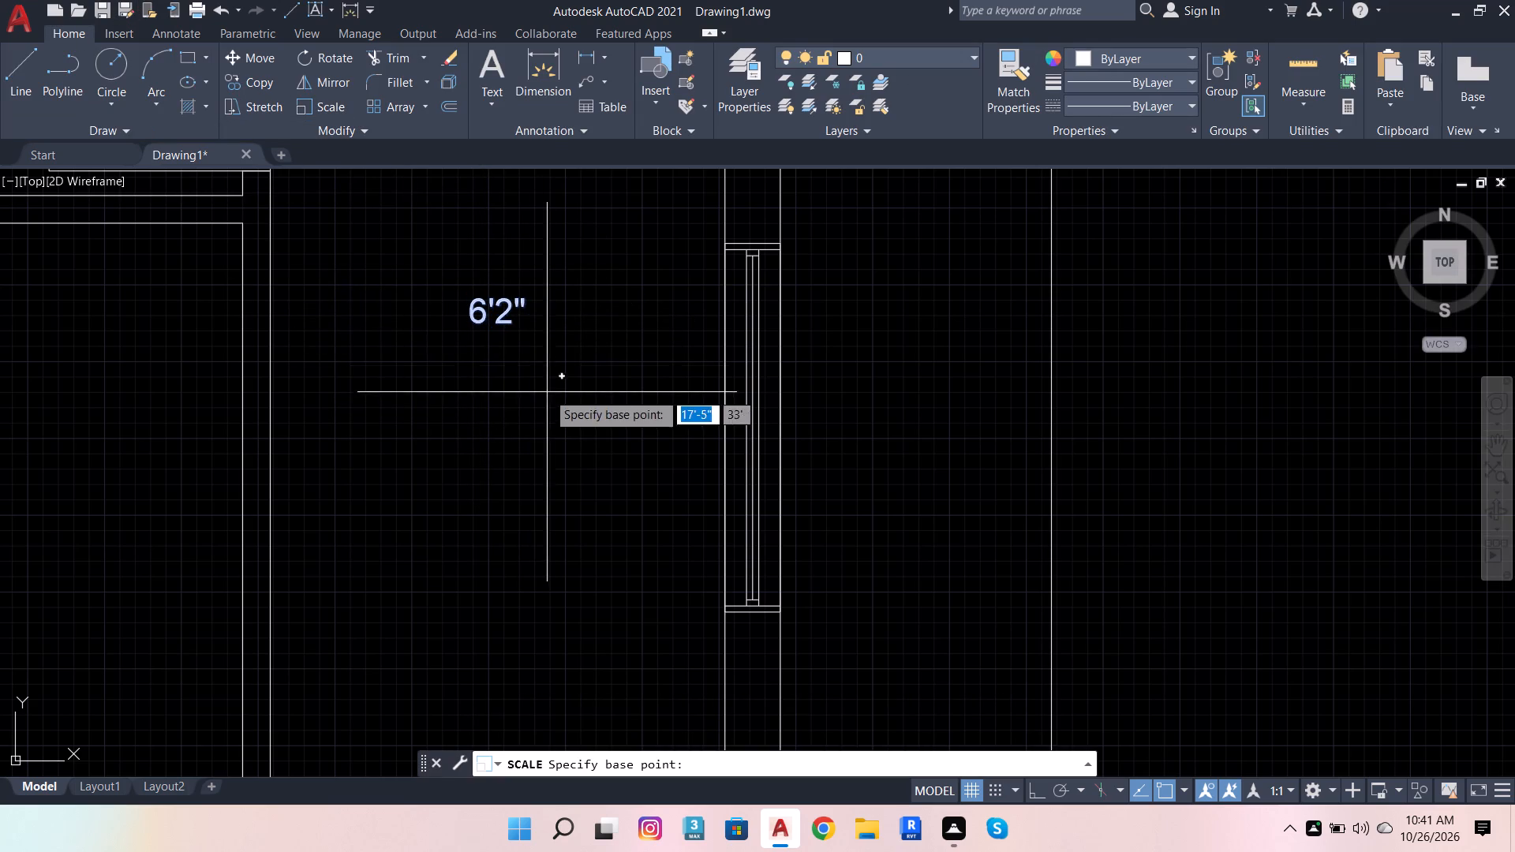
pyautogui.click(451, 328)
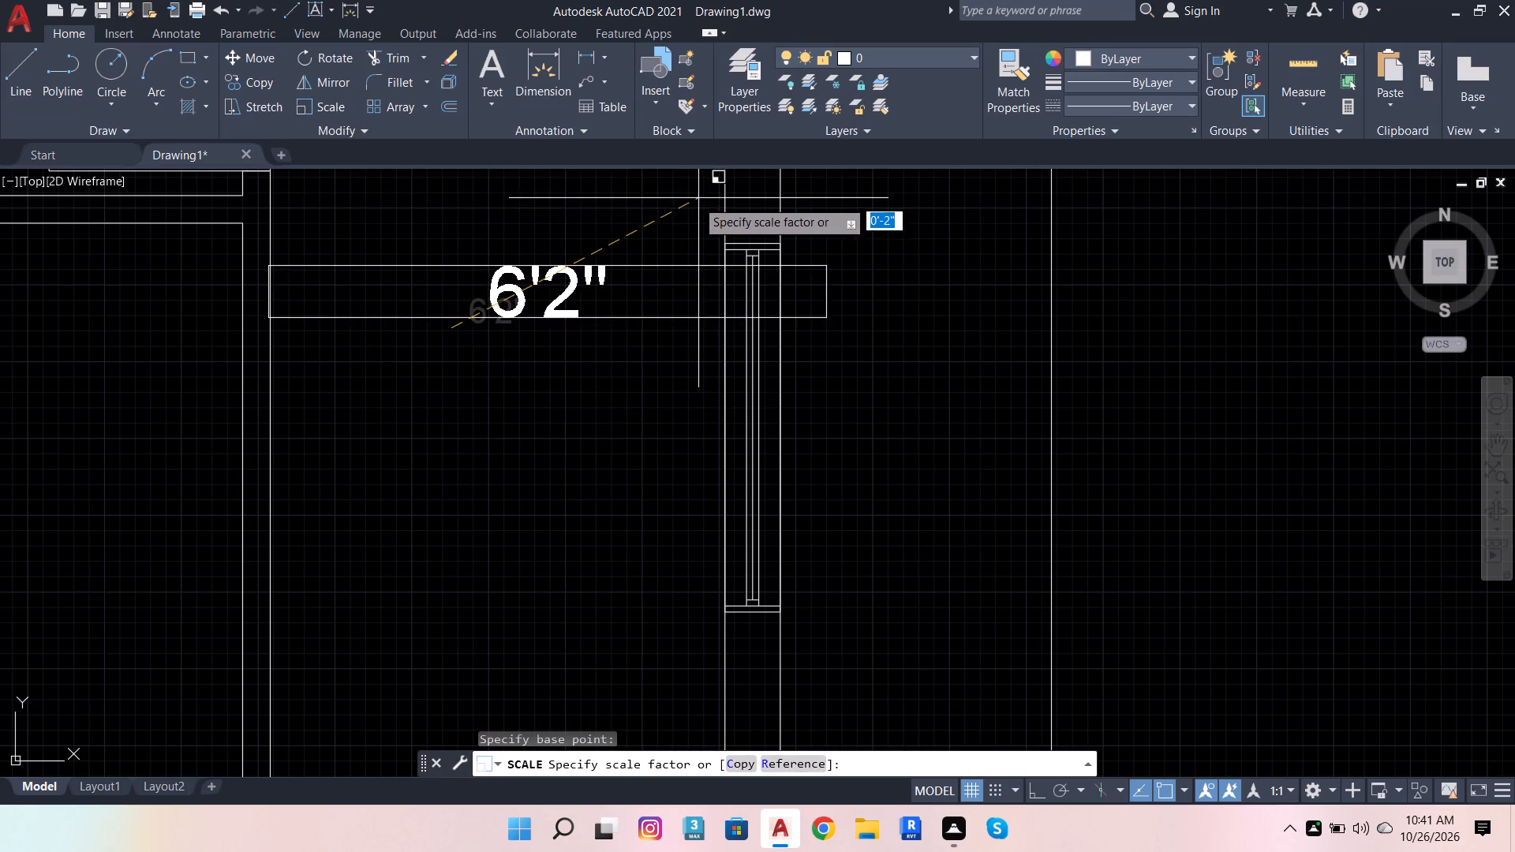
pyautogui.click(746, 200)
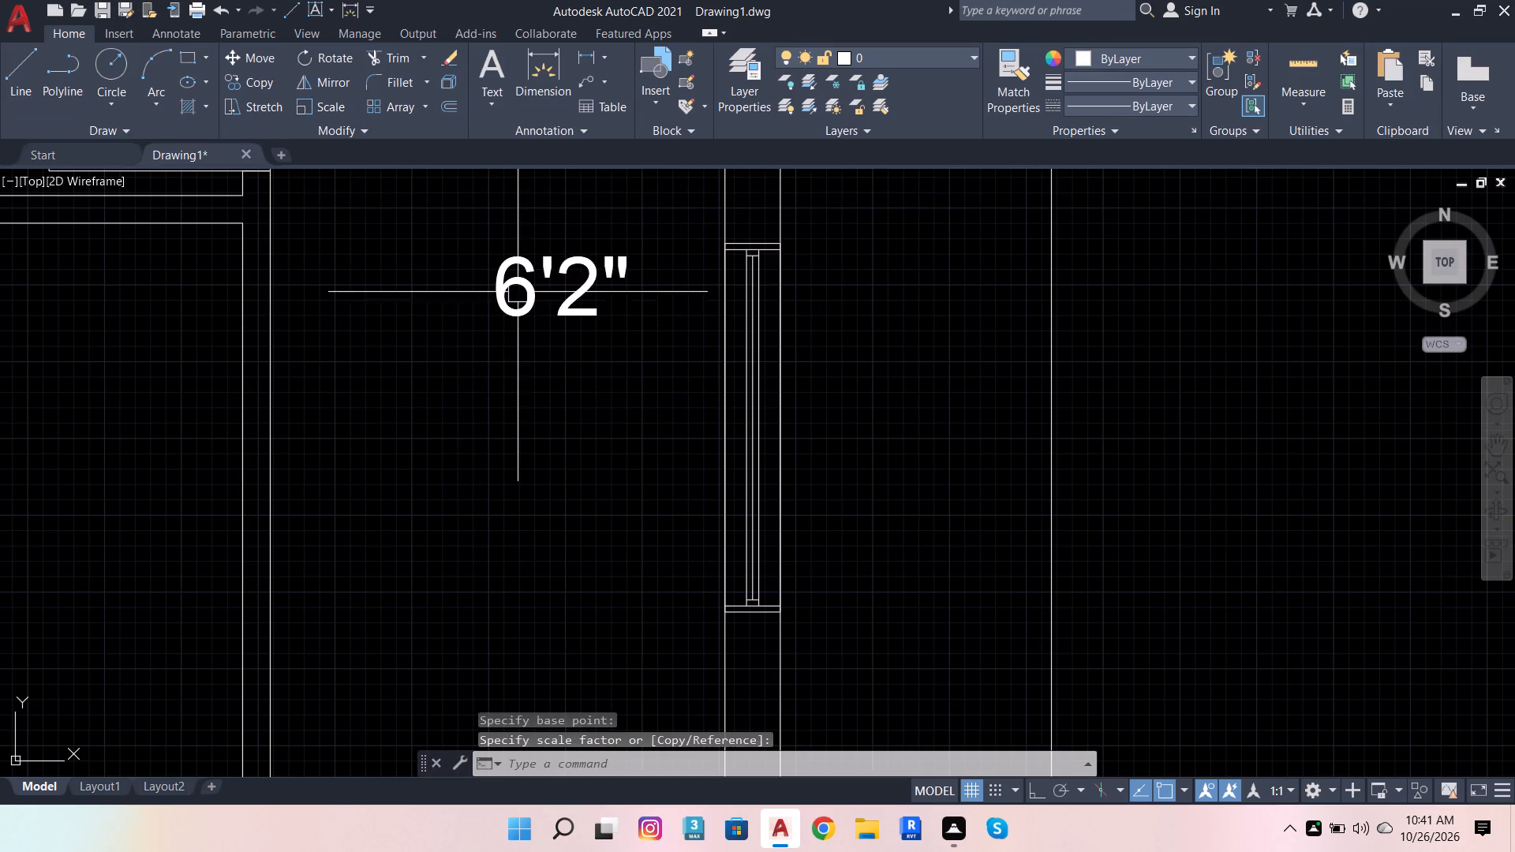
# Move the enlarged 6'2" label slightly down and to the left, centering it between the passage walls.
pyautogui.click(520, 295)
pyautogui.click(245, 67)
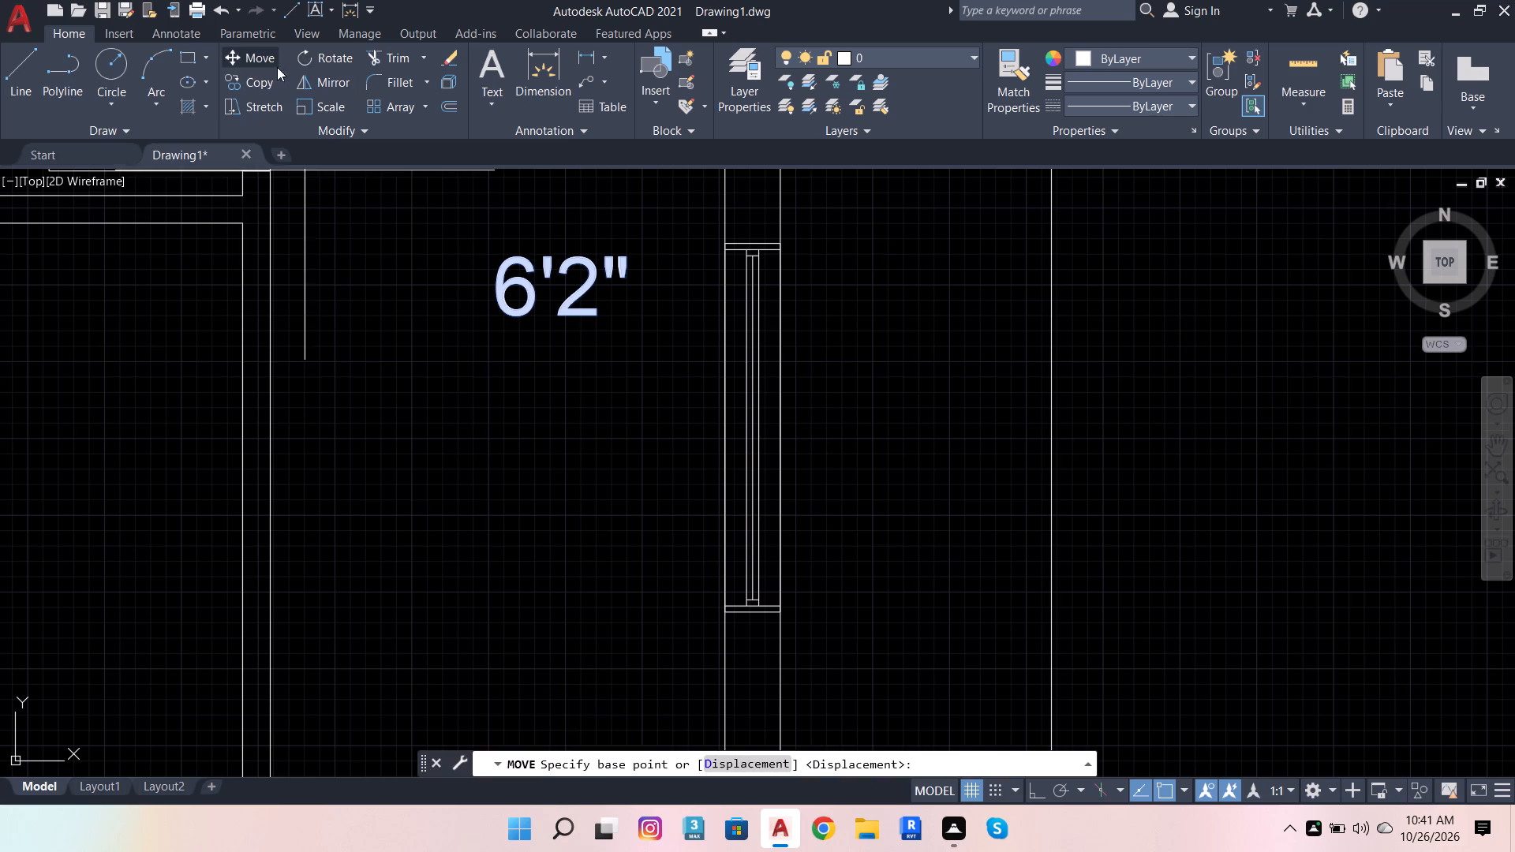
pyautogui.click(524, 282)
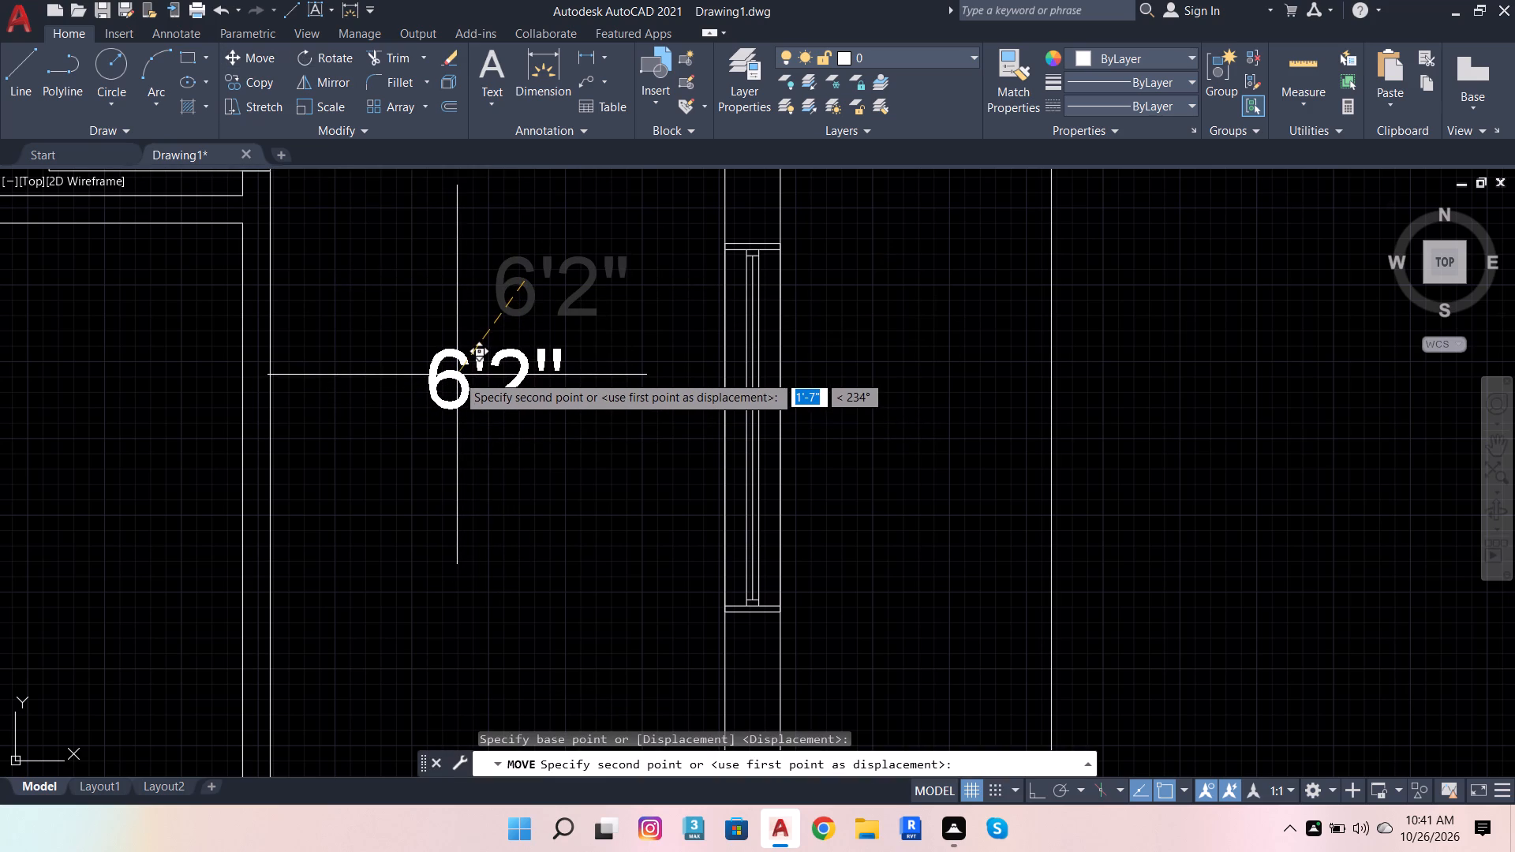
pyautogui.click(468, 368)
pyautogui.scroll(-4, 599, 322)
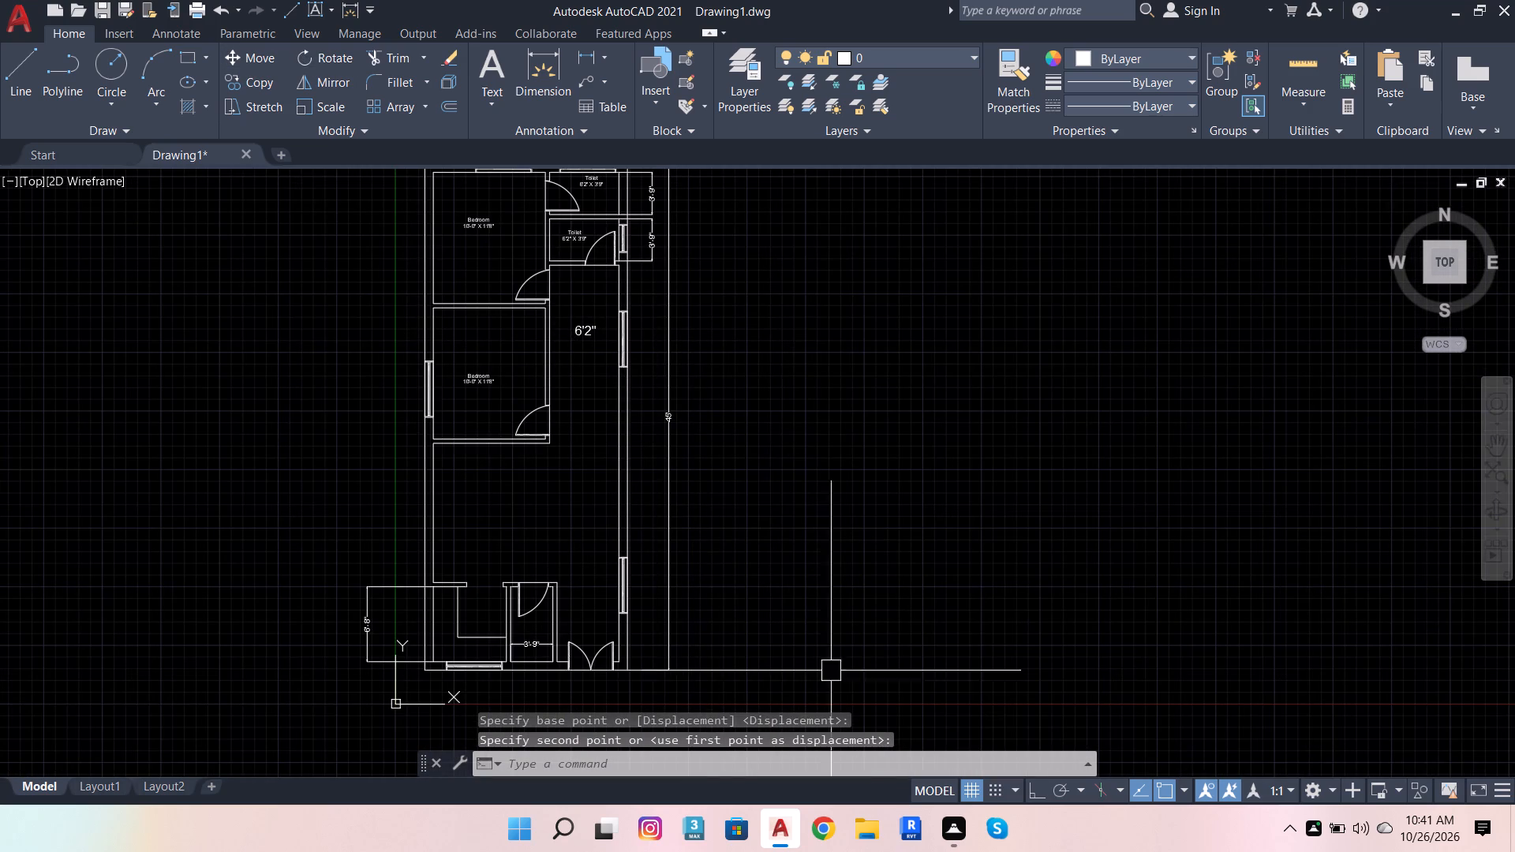
# Turn Ortho mode back on.
pyautogui.click(1034, 794)
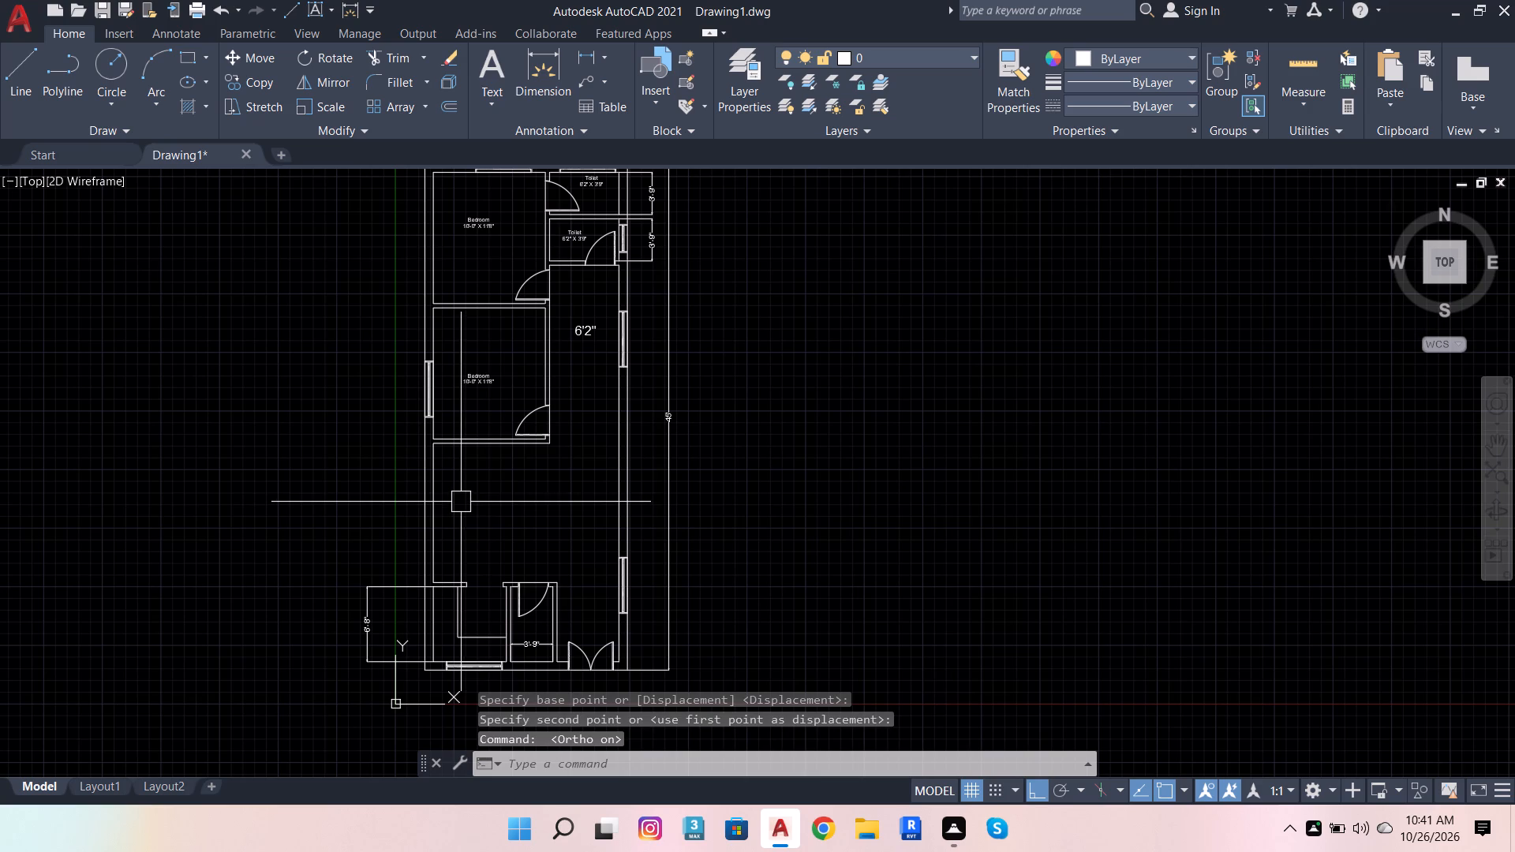
pyautogui.press('Escape')
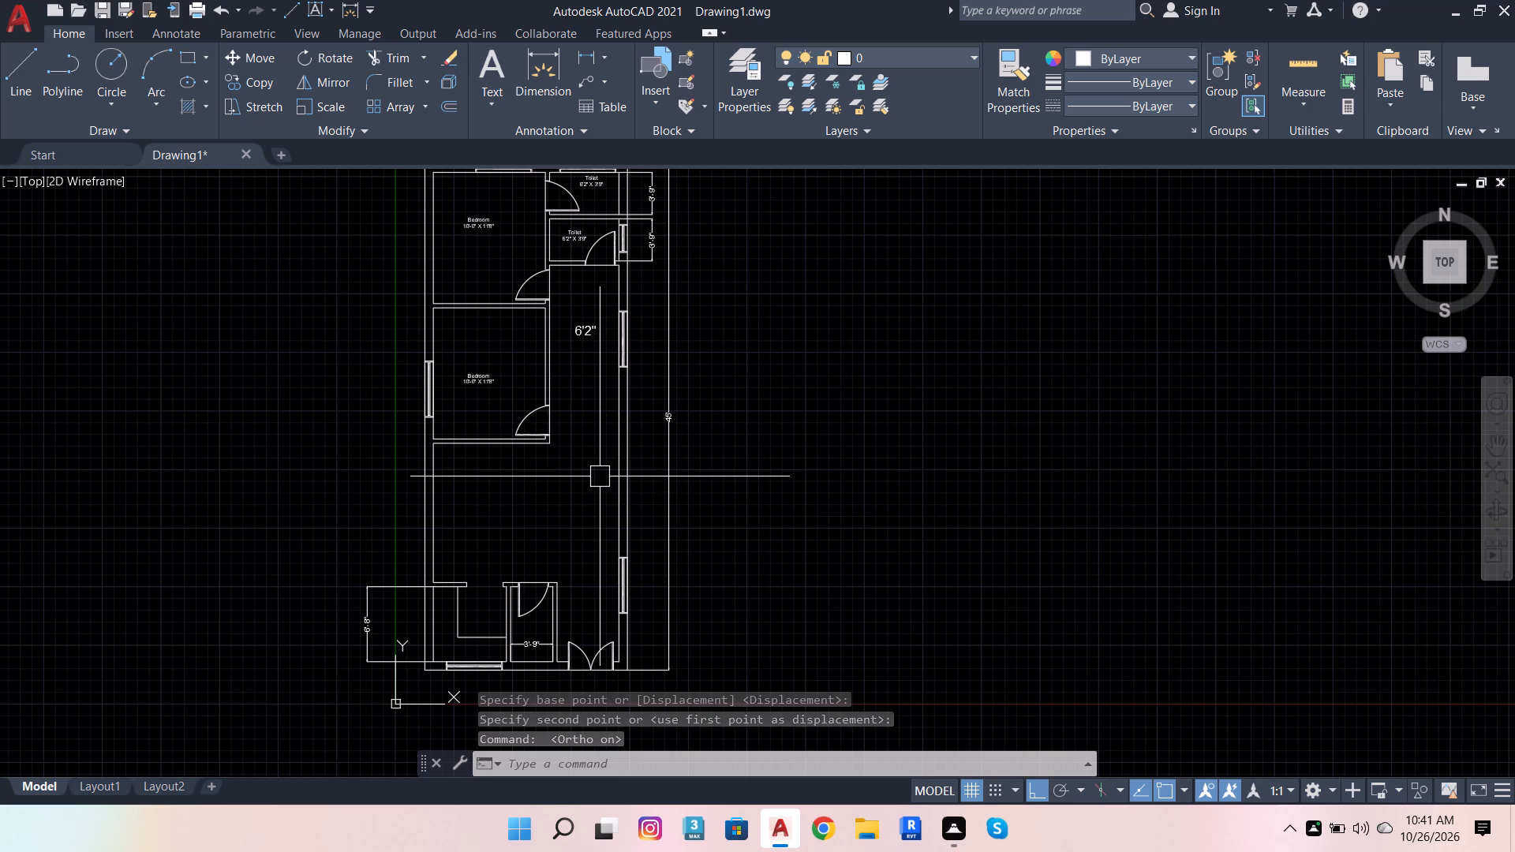
# Add a center-aligned multiline text label reading Hall in the open area below the lower bedroom, toward the outer wall on the passage side.
pyautogui.scroll(-1, 694, 487)
pyautogui.scroll(1, 610, 547)
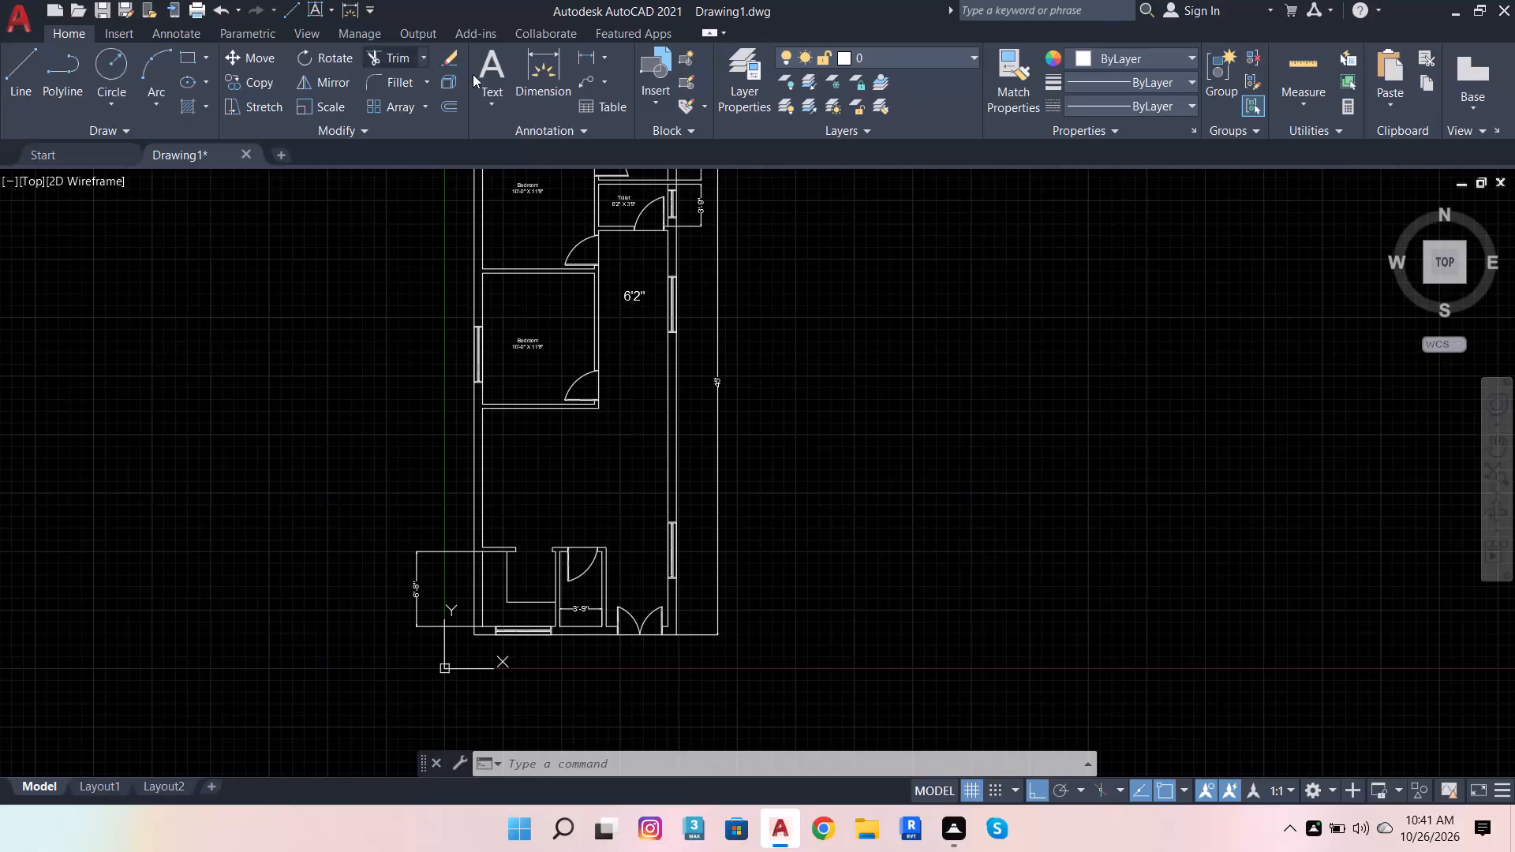
pyautogui.click(508, 69)
pyautogui.scroll(3, 656, 426)
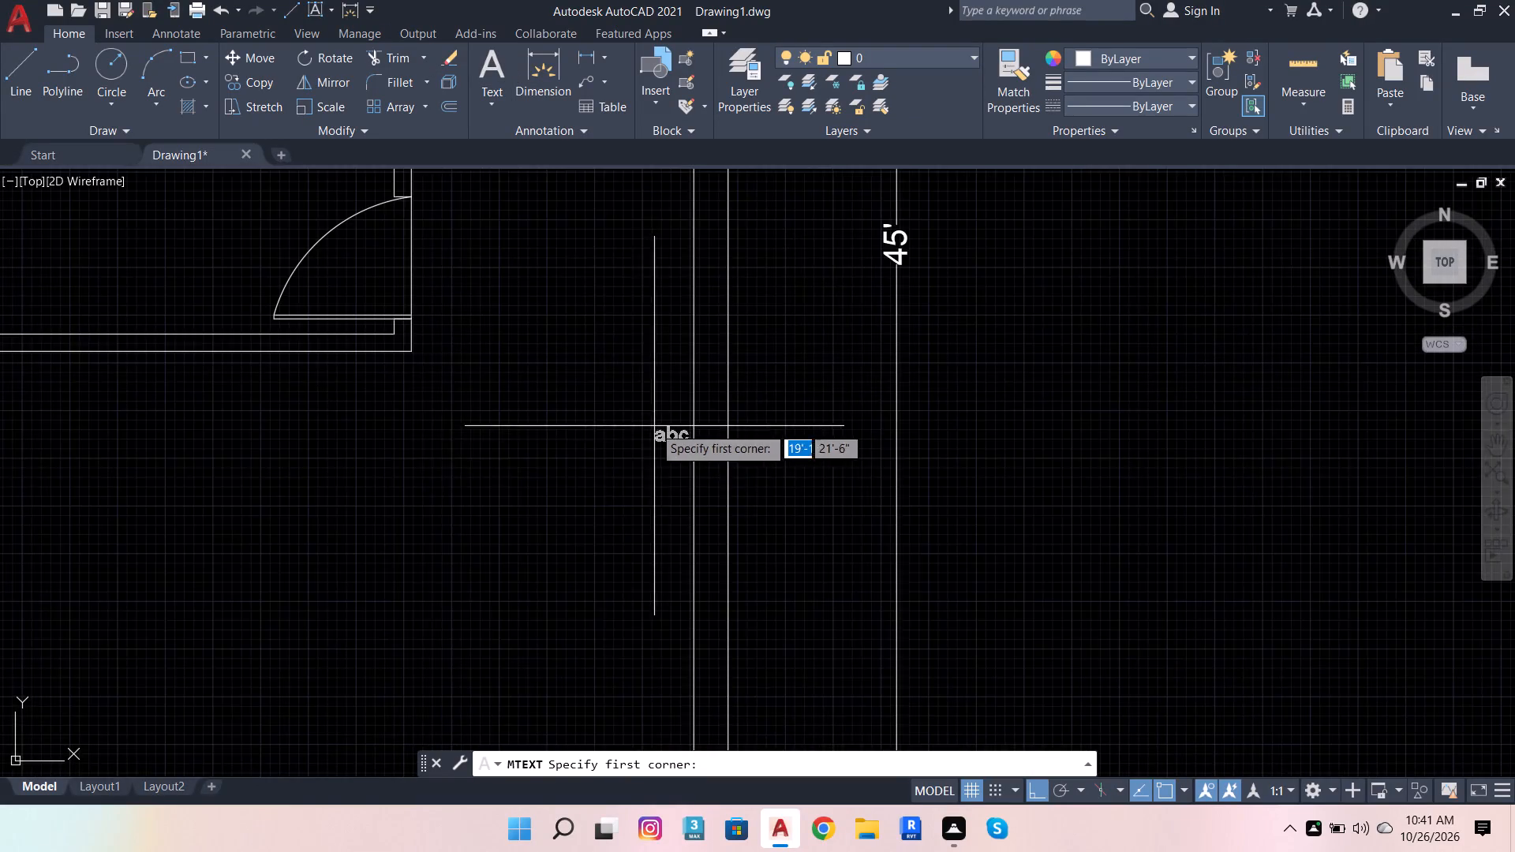
pyautogui.scroll(-3, 570, 478)
pyautogui.scroll(3, 546, 514)
pyautogui.click(498, 458)
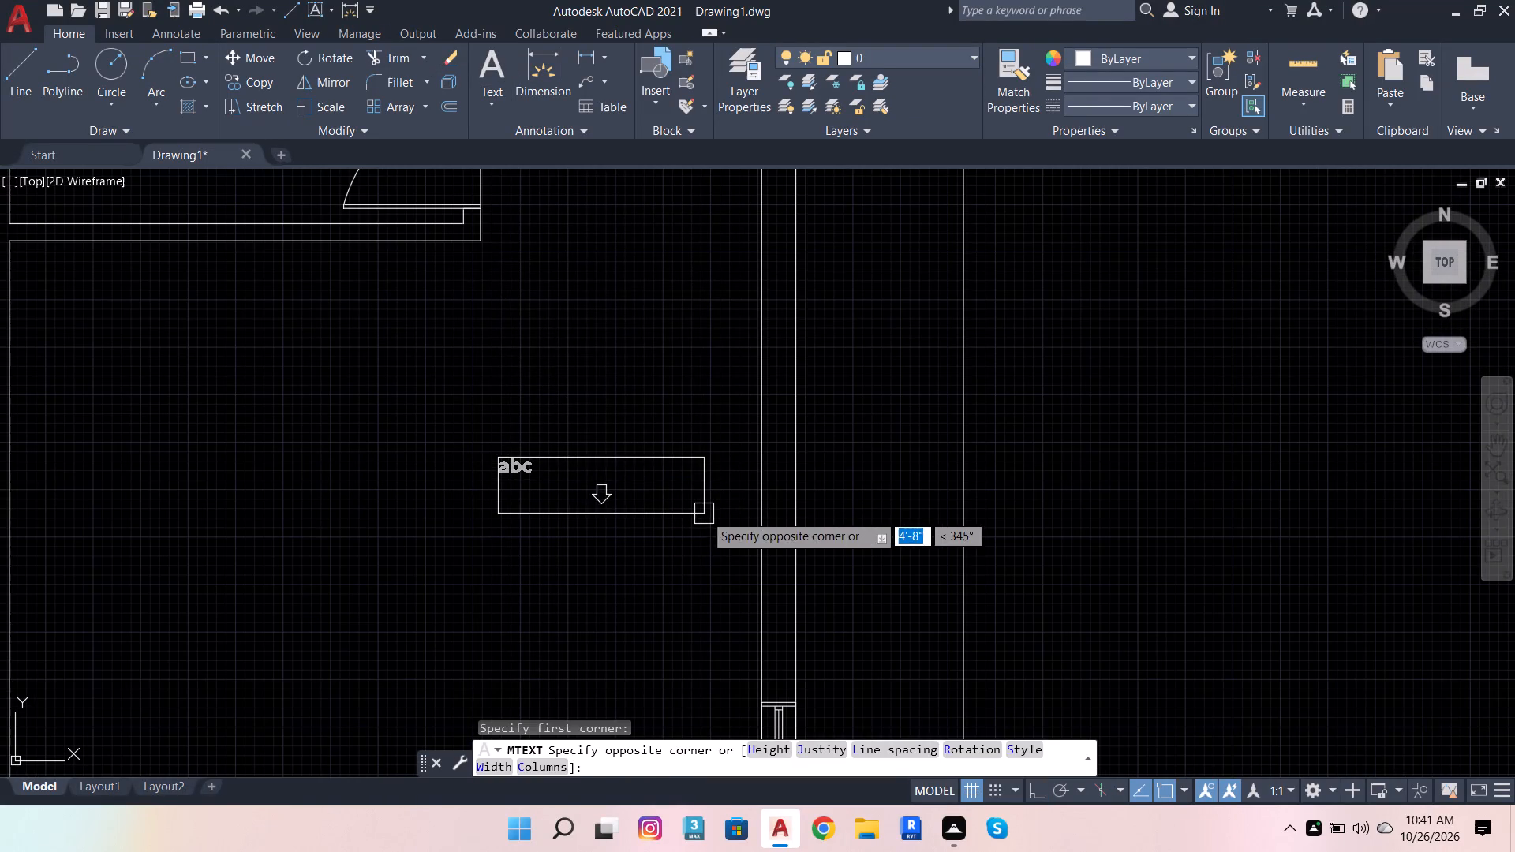
pyautogui.click(704, 514)
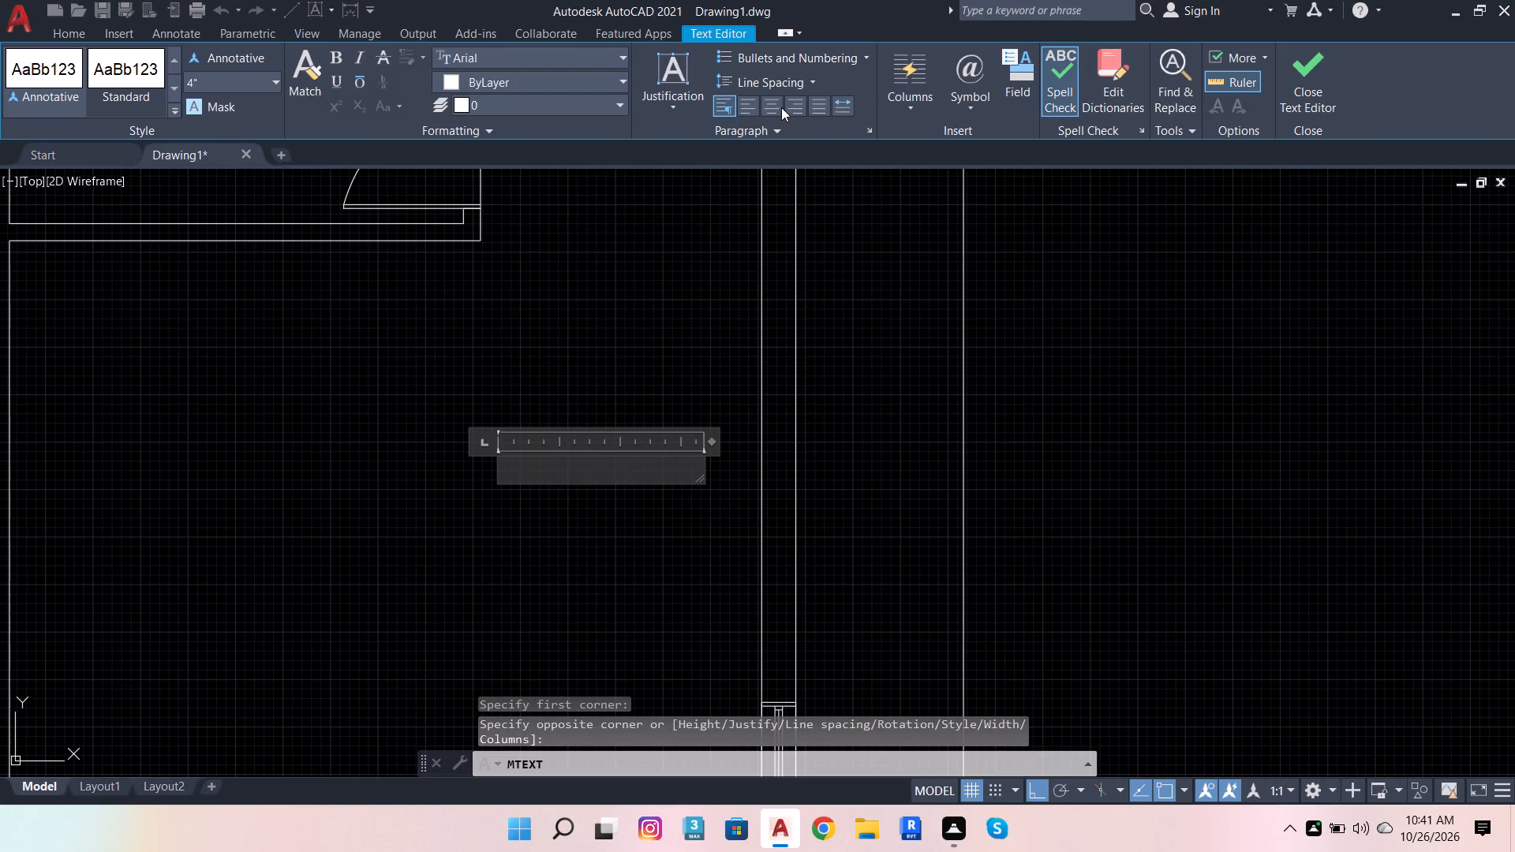
pyautogui.click(781, 107)
pyautogui.scroll(3, 578, 466)
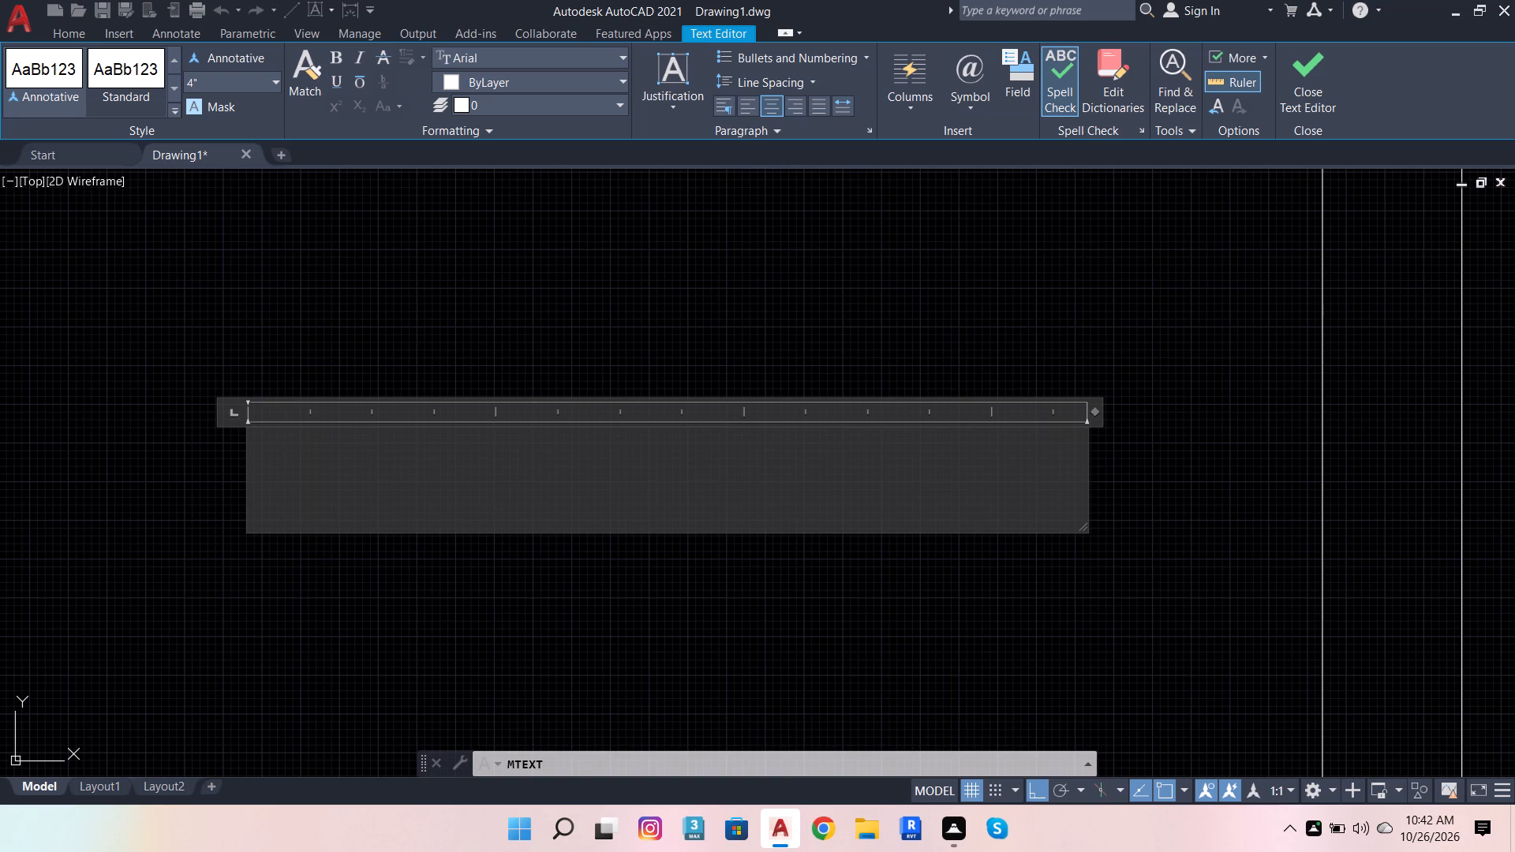
pyautogui.write('hall')
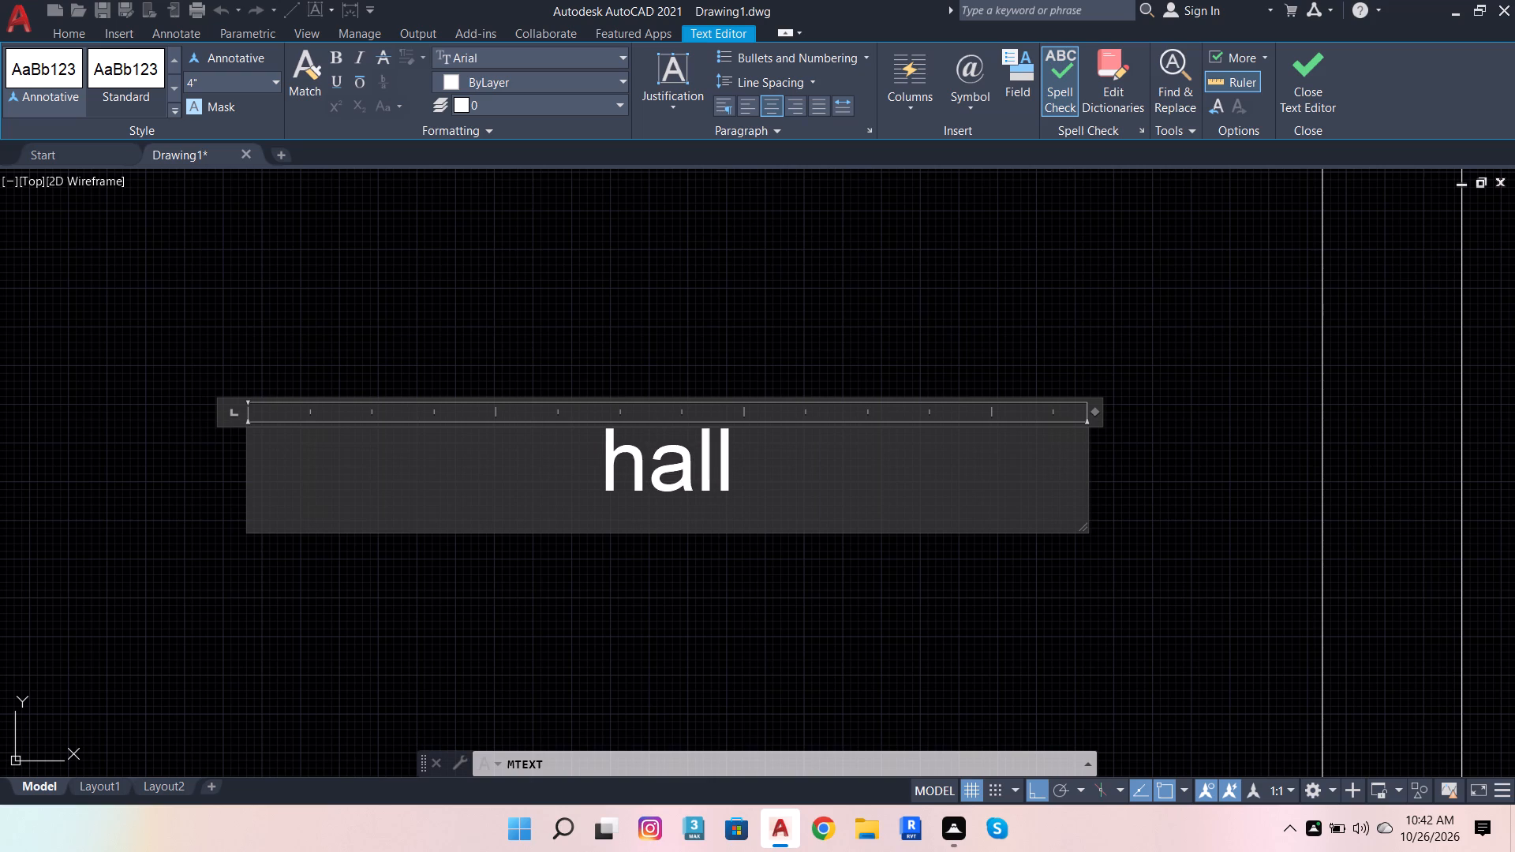
pyautogui.press('BackSpace')
pyautogui.press('BackSpace')
pyautogui.press('BackSpace')
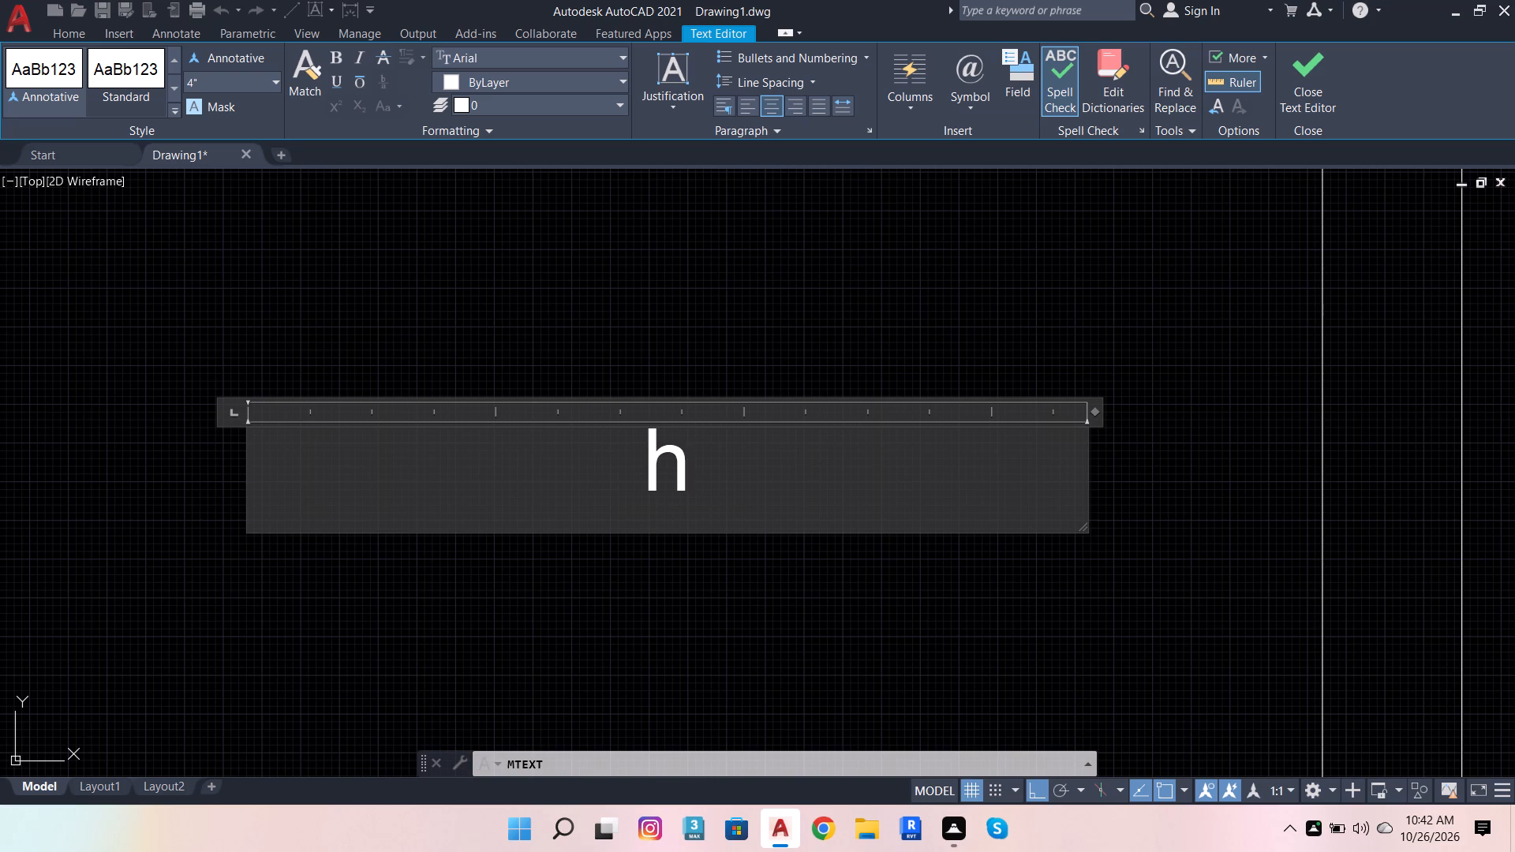
pyautogui.press('BackSpace')
pyautogui.write('Hall')
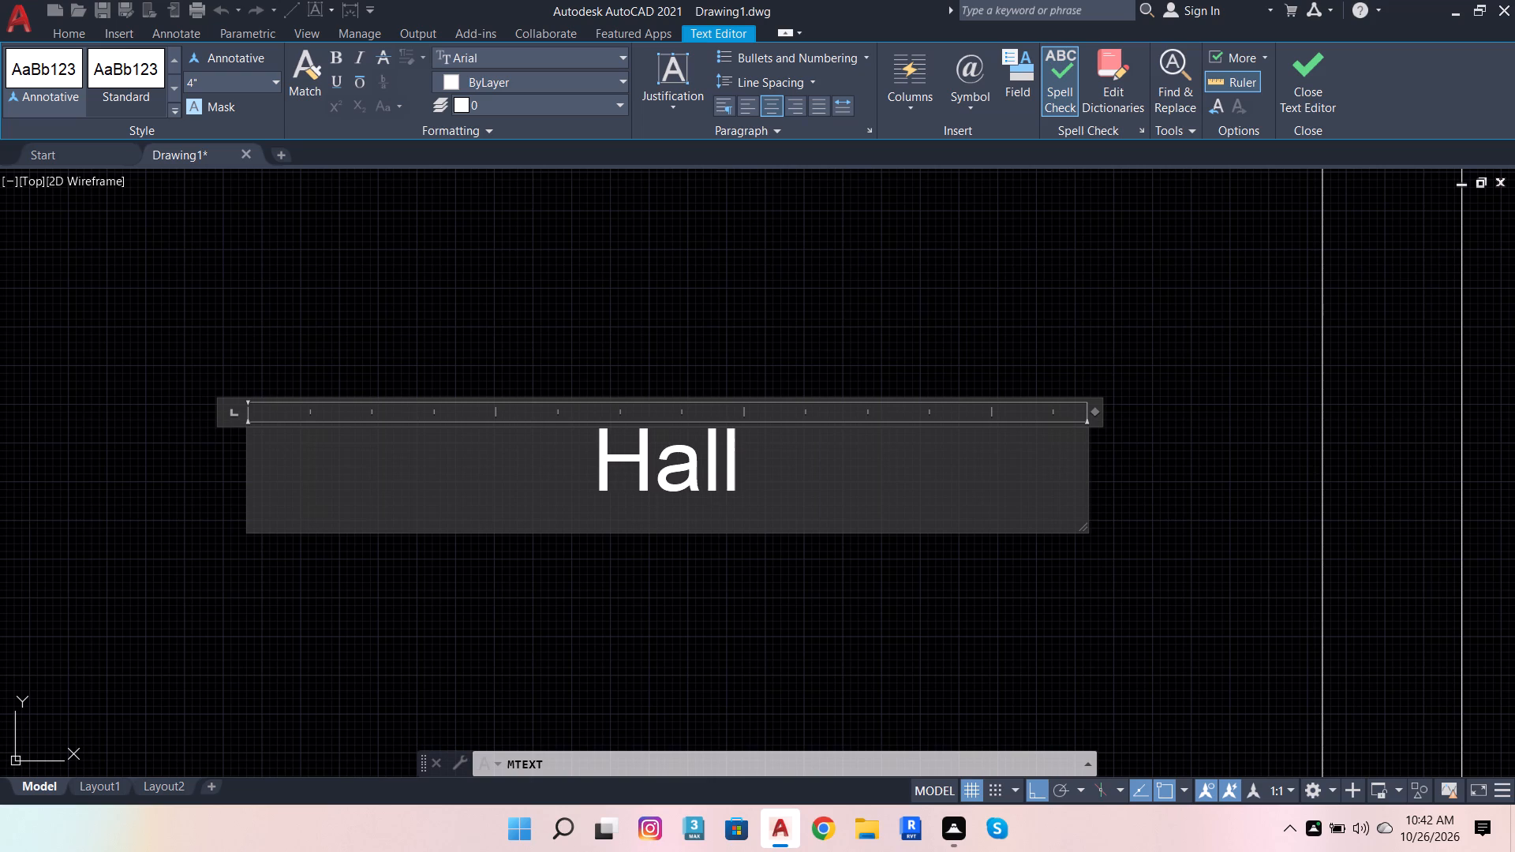
pyautogui.scroll(-2, 504, 530)
pyautogui.click(723, 629)
pyautogui.scroll(-2, 724, 551)
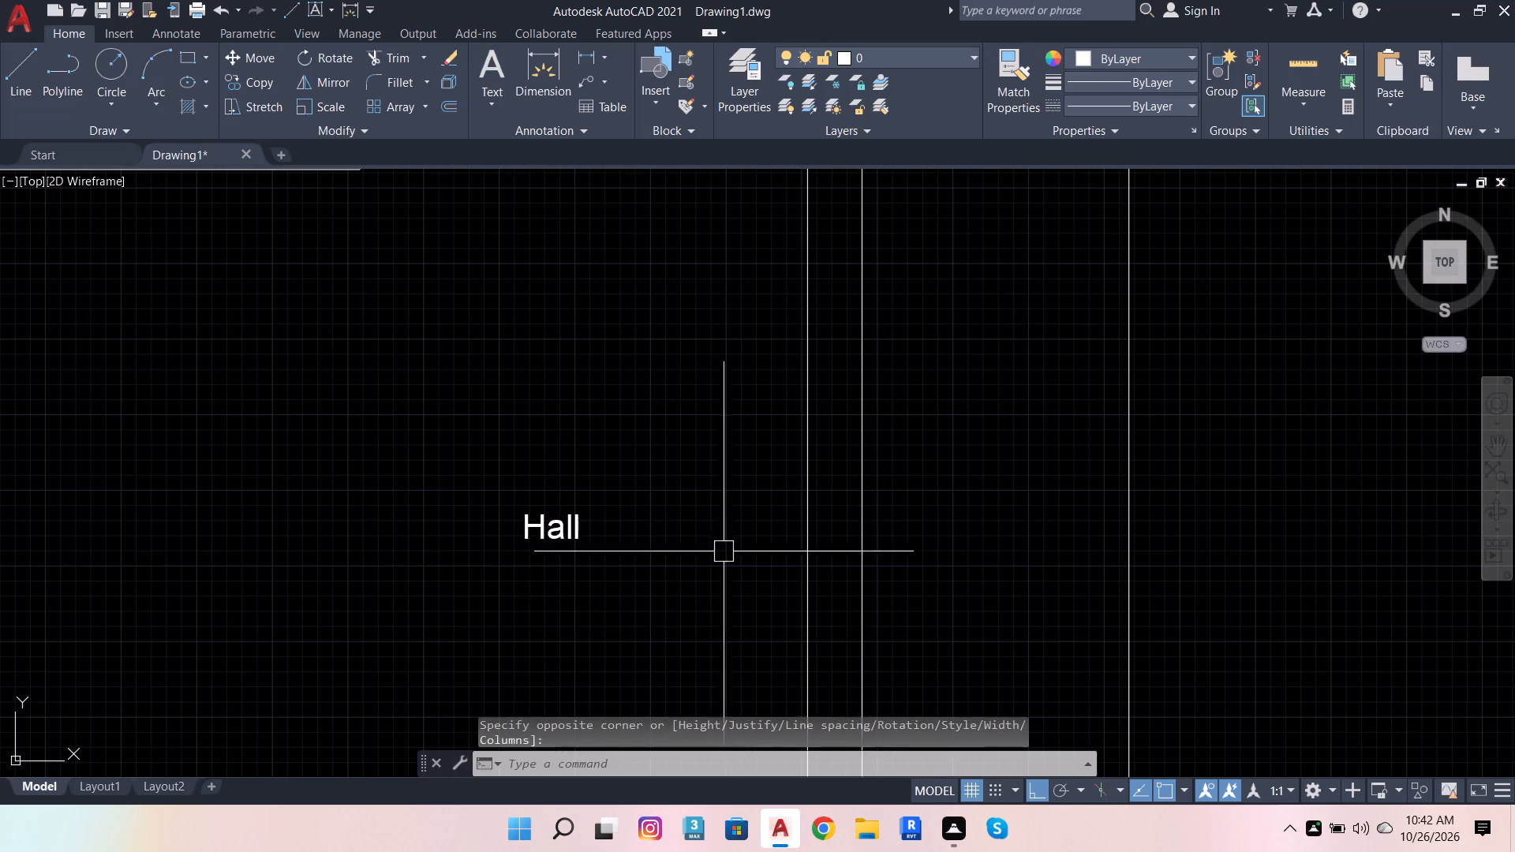
# Add a center-aligned multiline text label reading Dining just below the lower bedroom's bottom wall.
pyautogui.scroll(-2, 724, 551)
pyautogui.scroll(2, 682, 577)
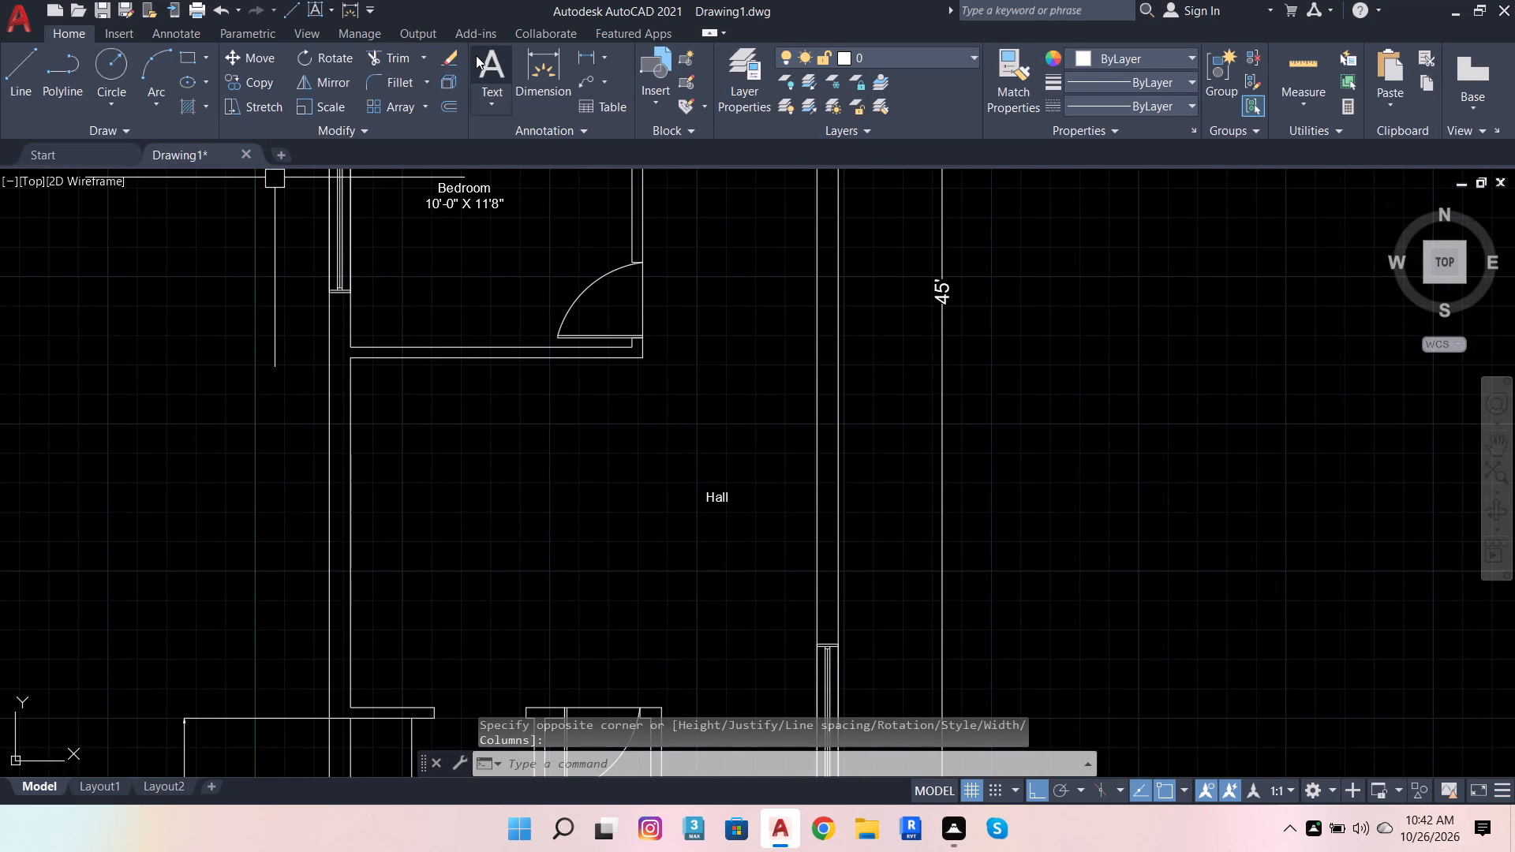
pyautogui.click(476, 55)
pyautogui.click(368, 391)
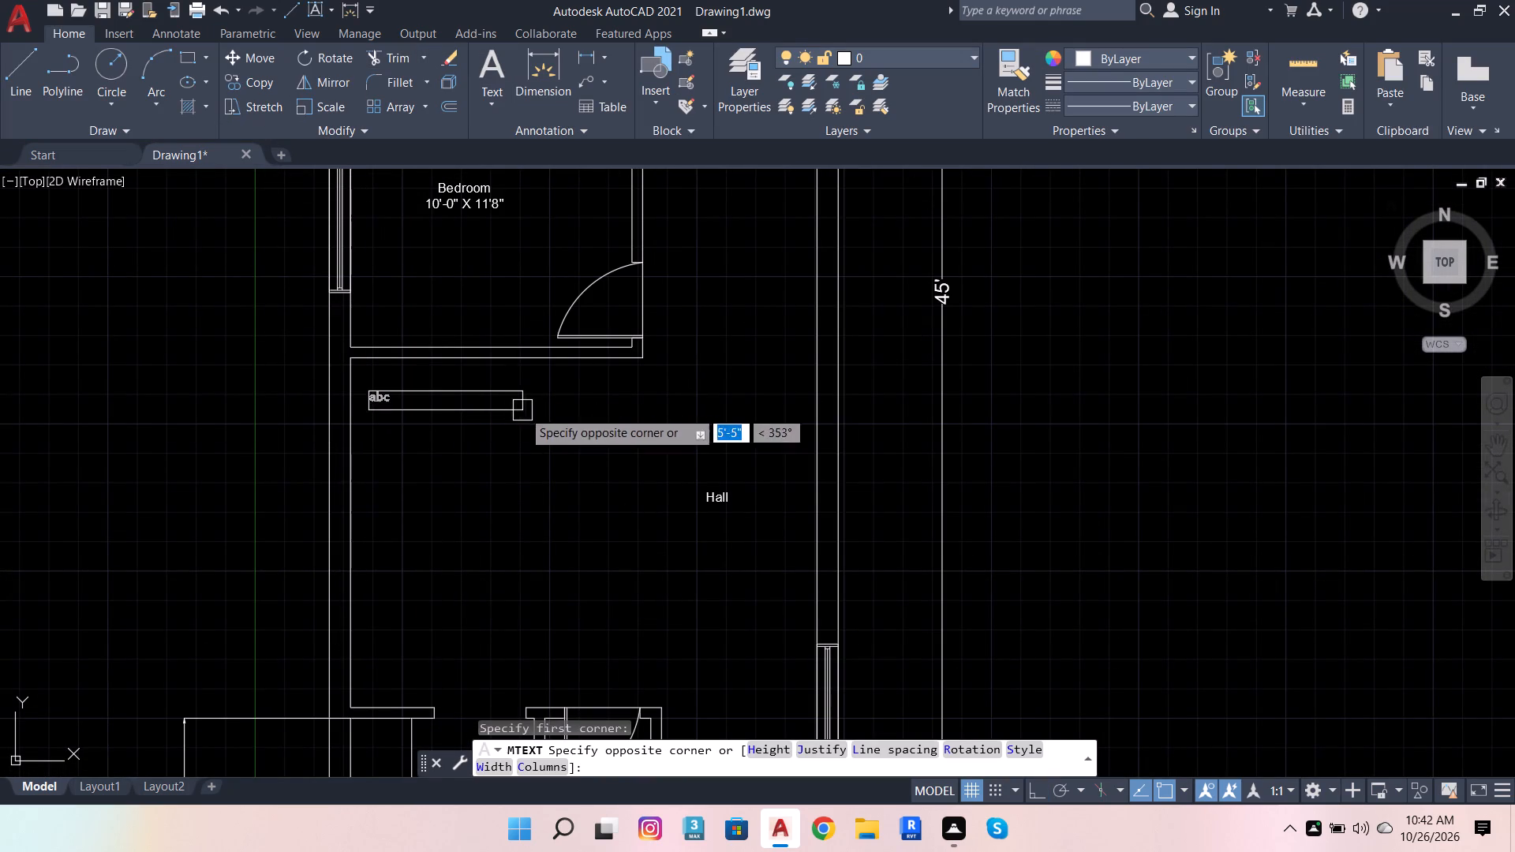
pyautogui.click(538, 419)
pyautogui.click(783, 104)
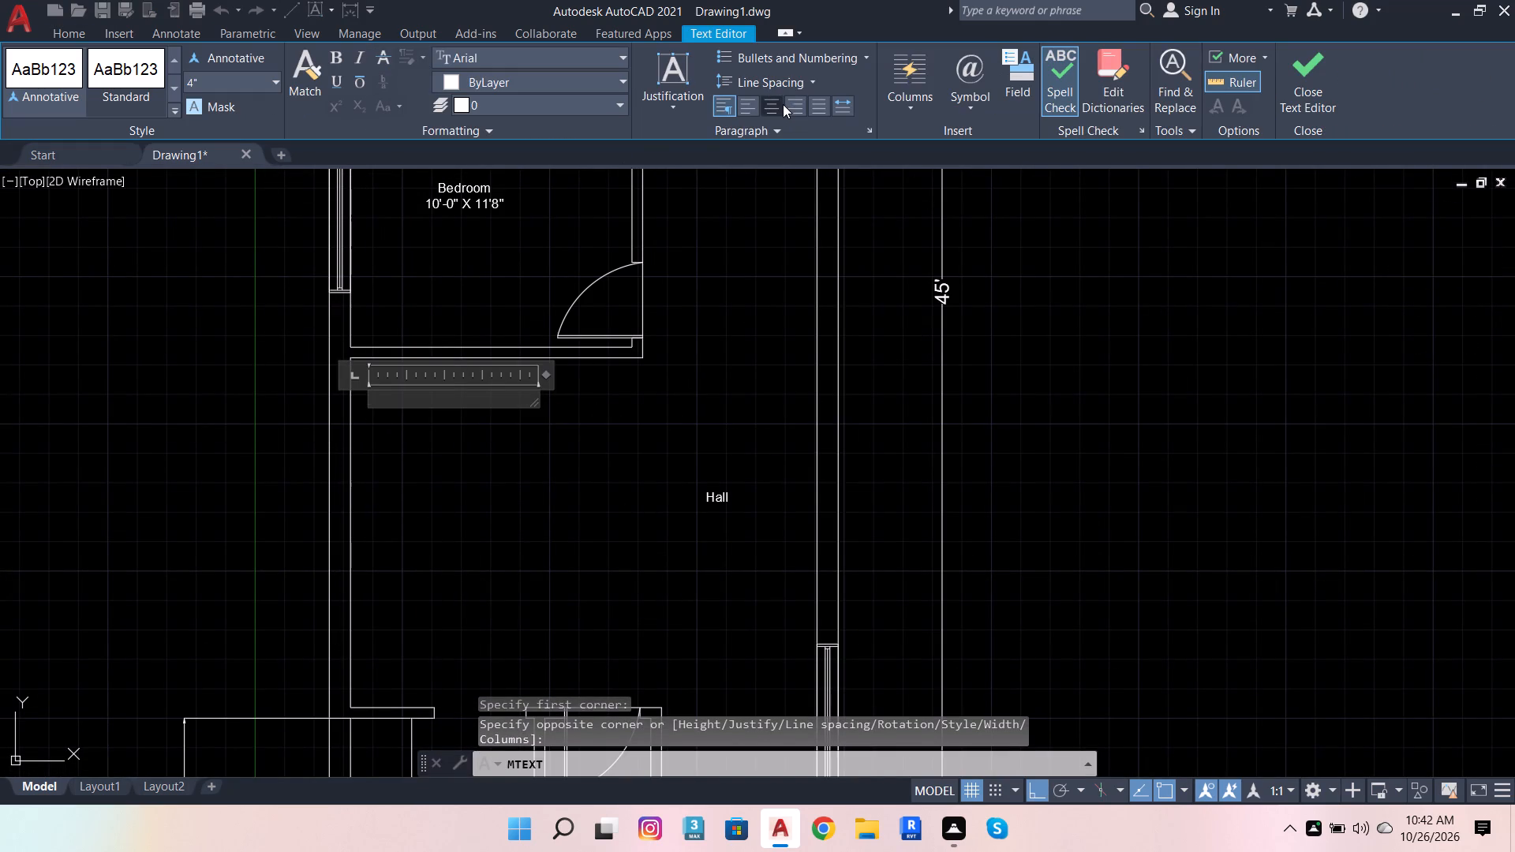
pyautogui.scroll(3, 367, 467)
pyautogui.scroll(-2, 671, 294)
pyautogui.scroll(1, 679, 250)
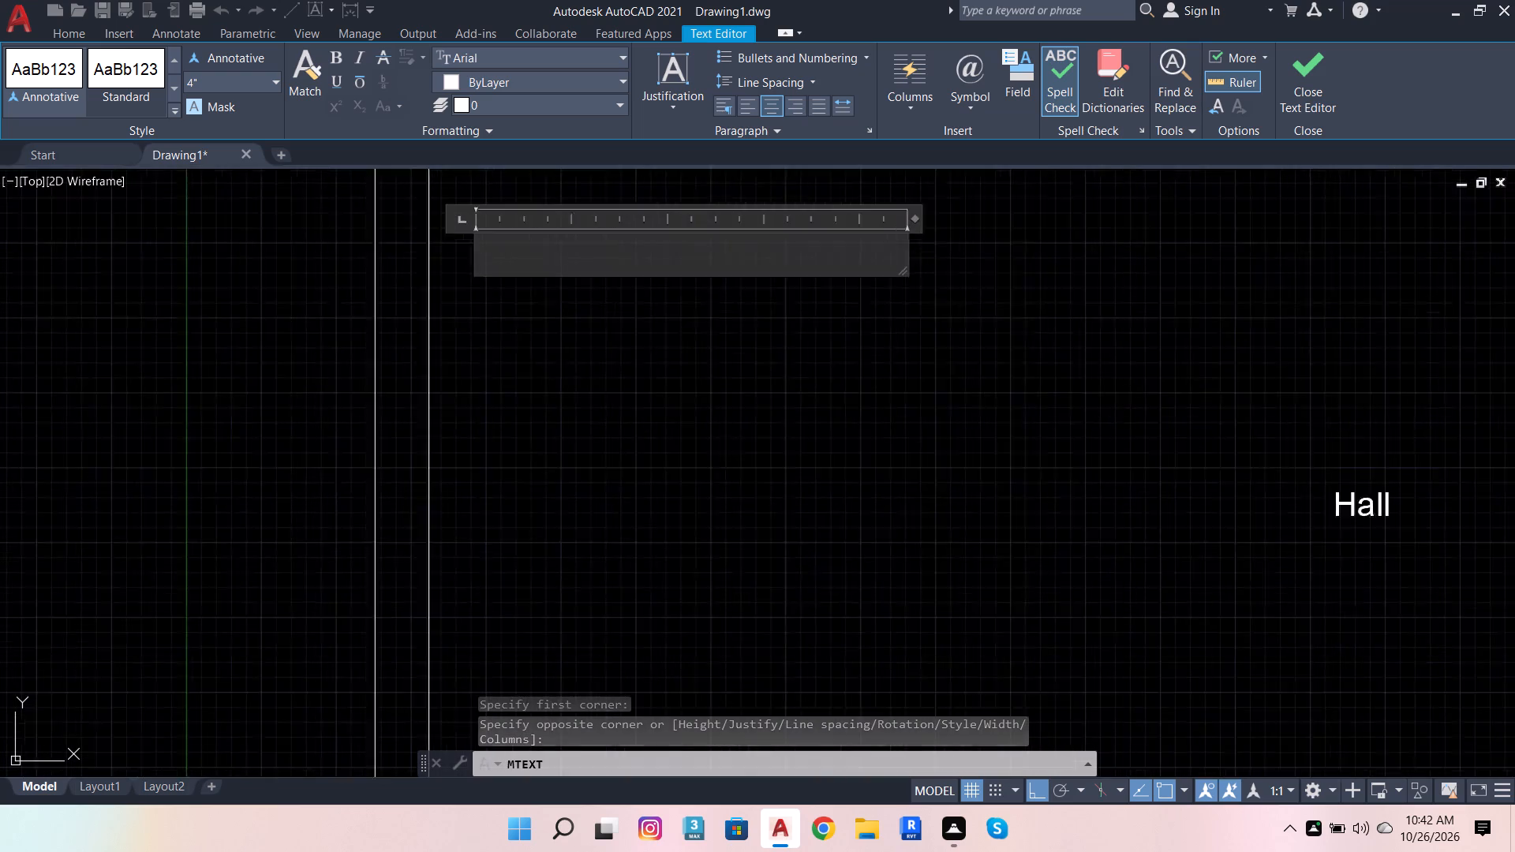
pyautogui.scroll(2, 679, 250)
pyautogui.click(679, 250)
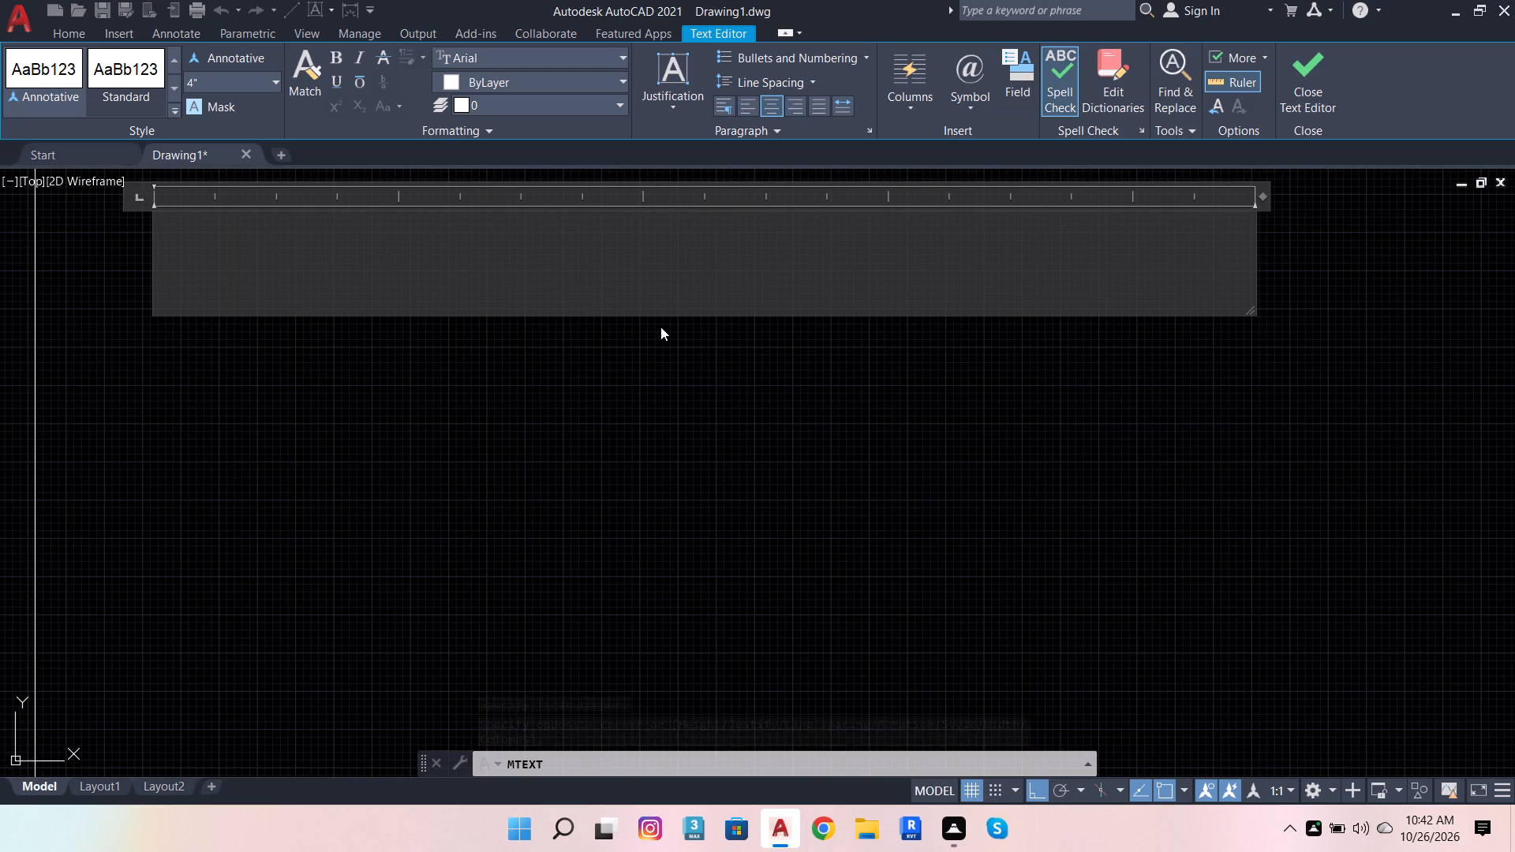
pyautogui.write('Dini')
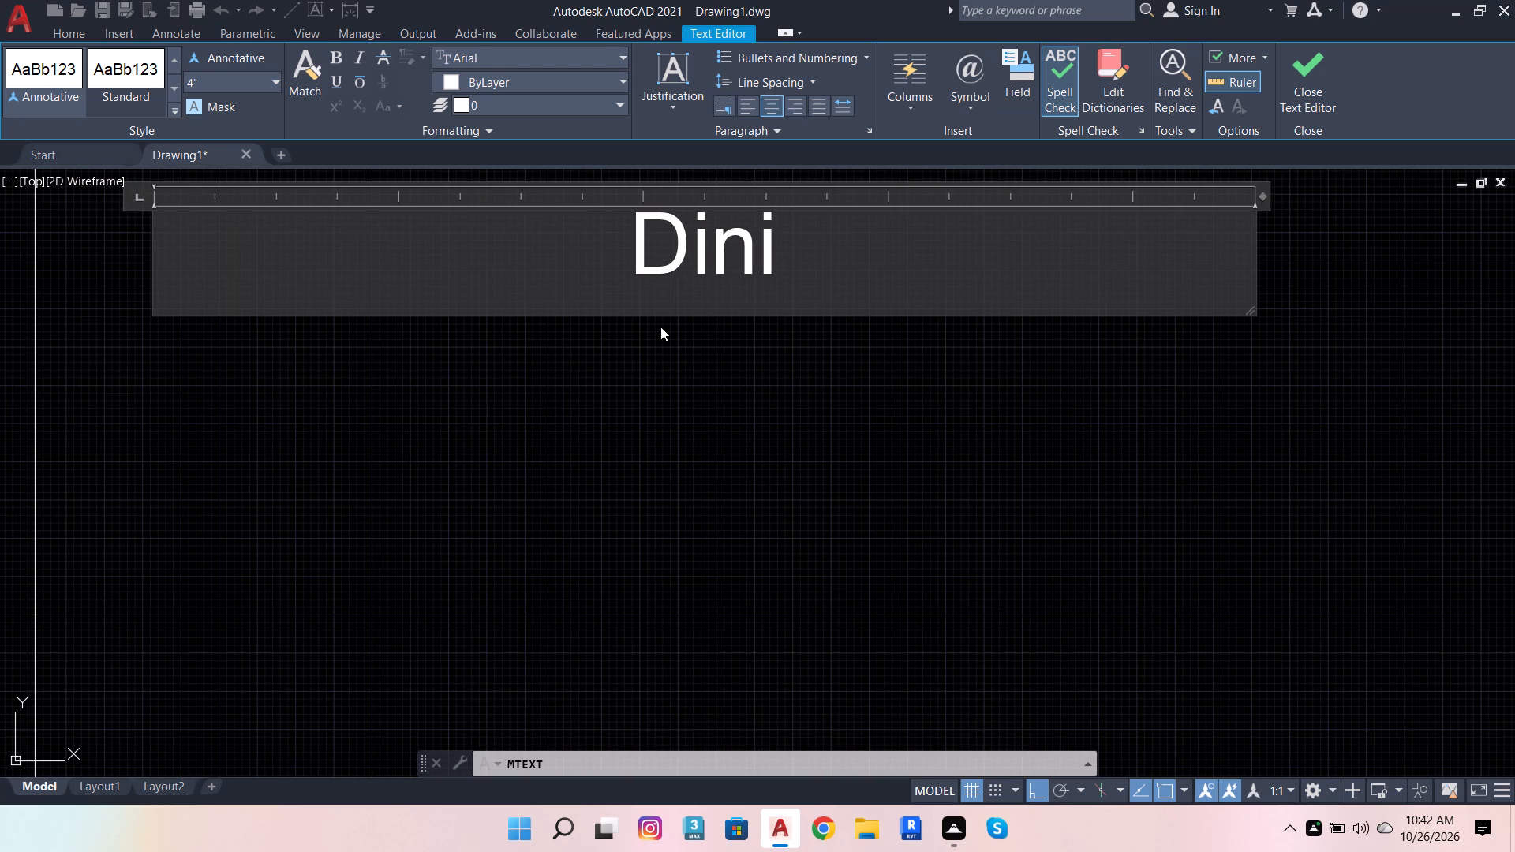
pyautogui.write('ng')
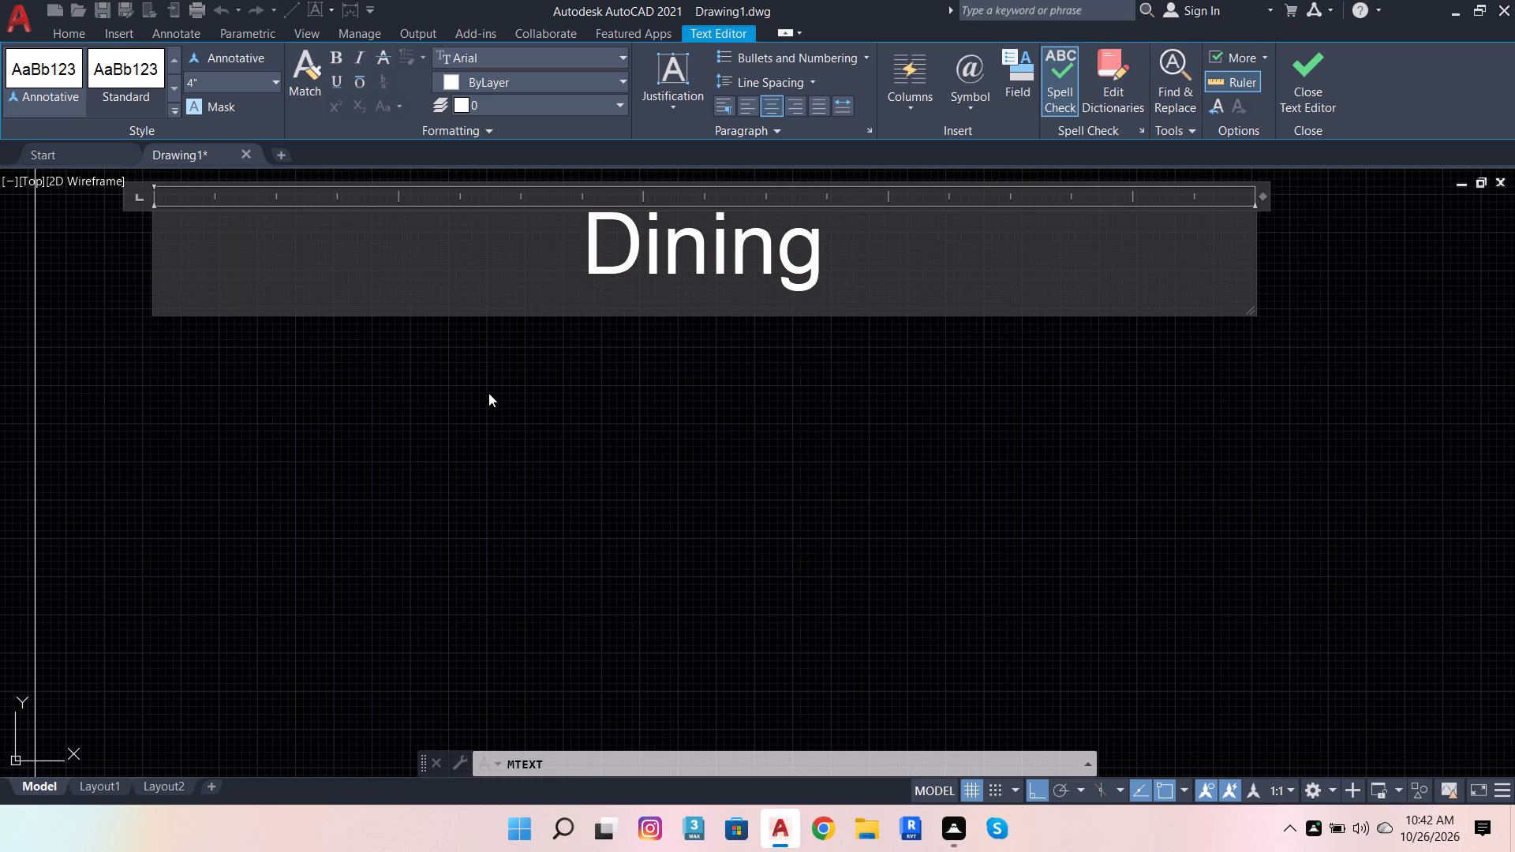
pyautogui.scroll(-2, 496, 429)
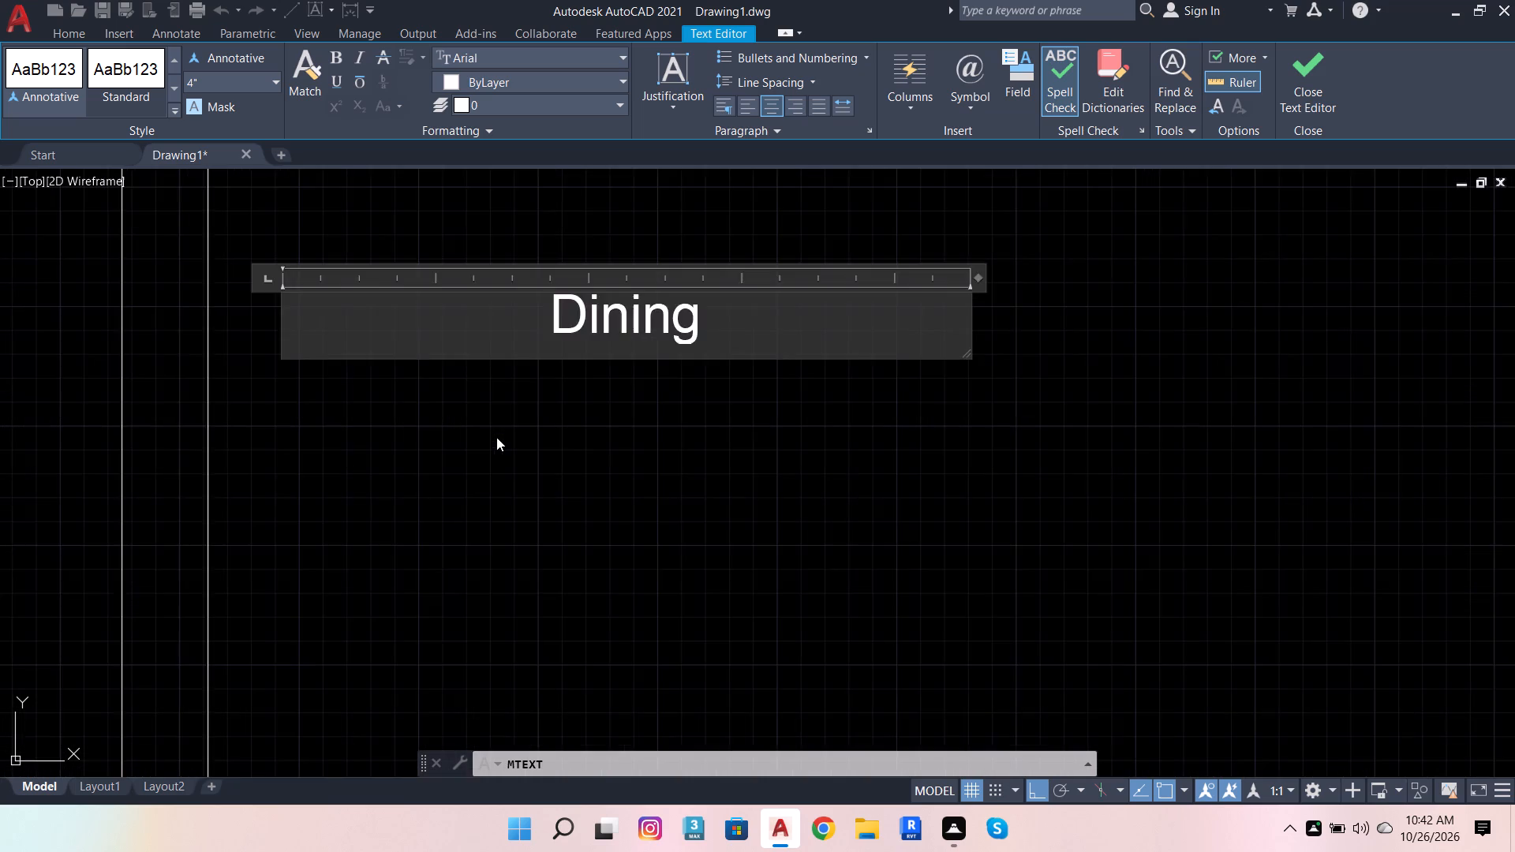
pyautogui.scroll(-1, 515, 481)
pyautogui.click(563, 510)
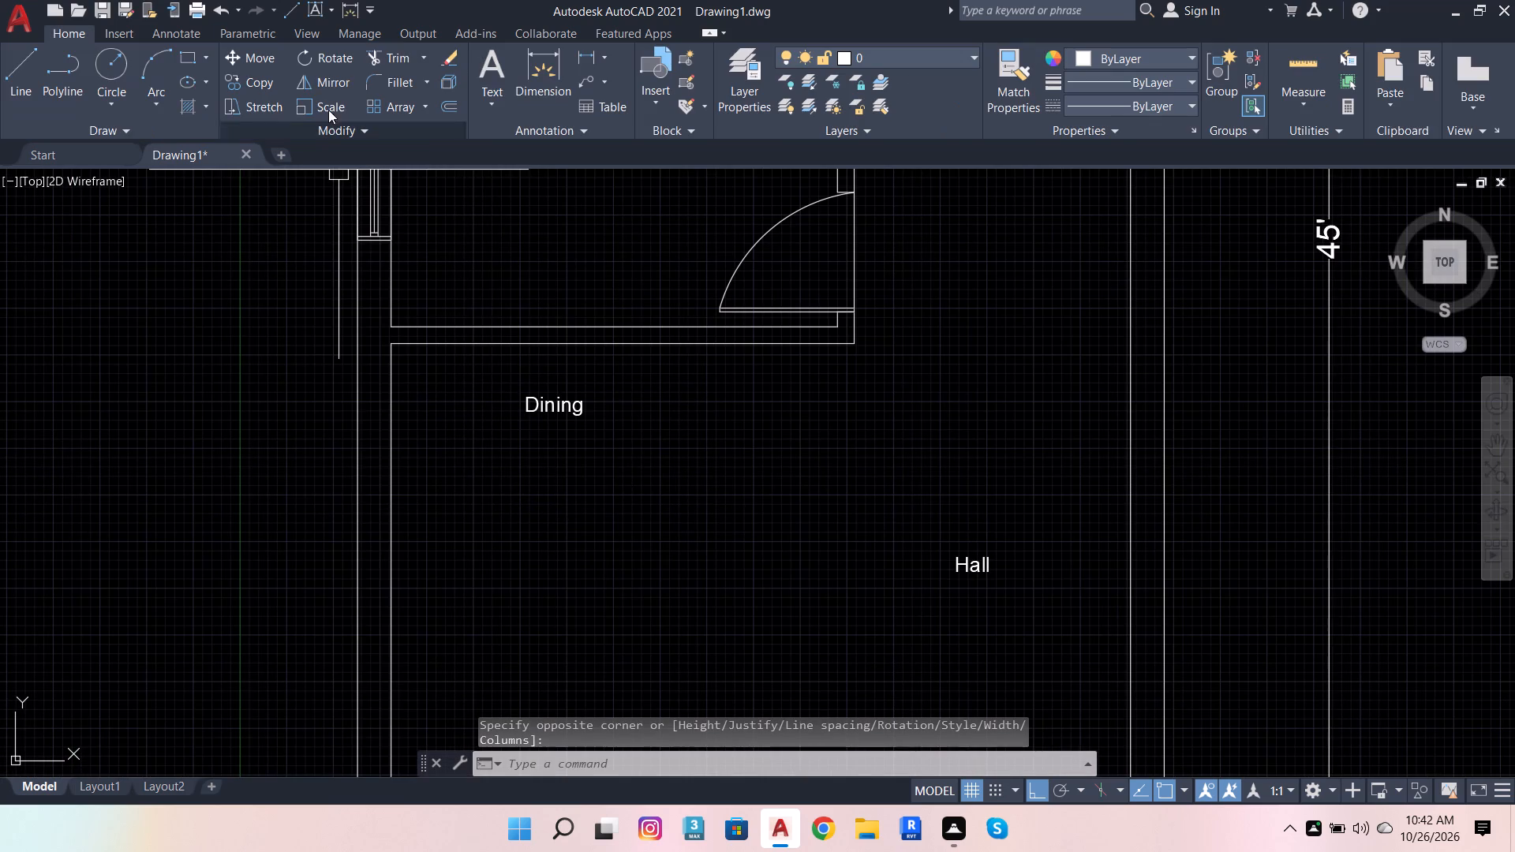
# Add a center-aligned multiline text label reading 16'6" X 8'4" in the open area between the Dining and Hall labels.
pyautogui.click(500, 70)
pyautogui.click(518, 573)
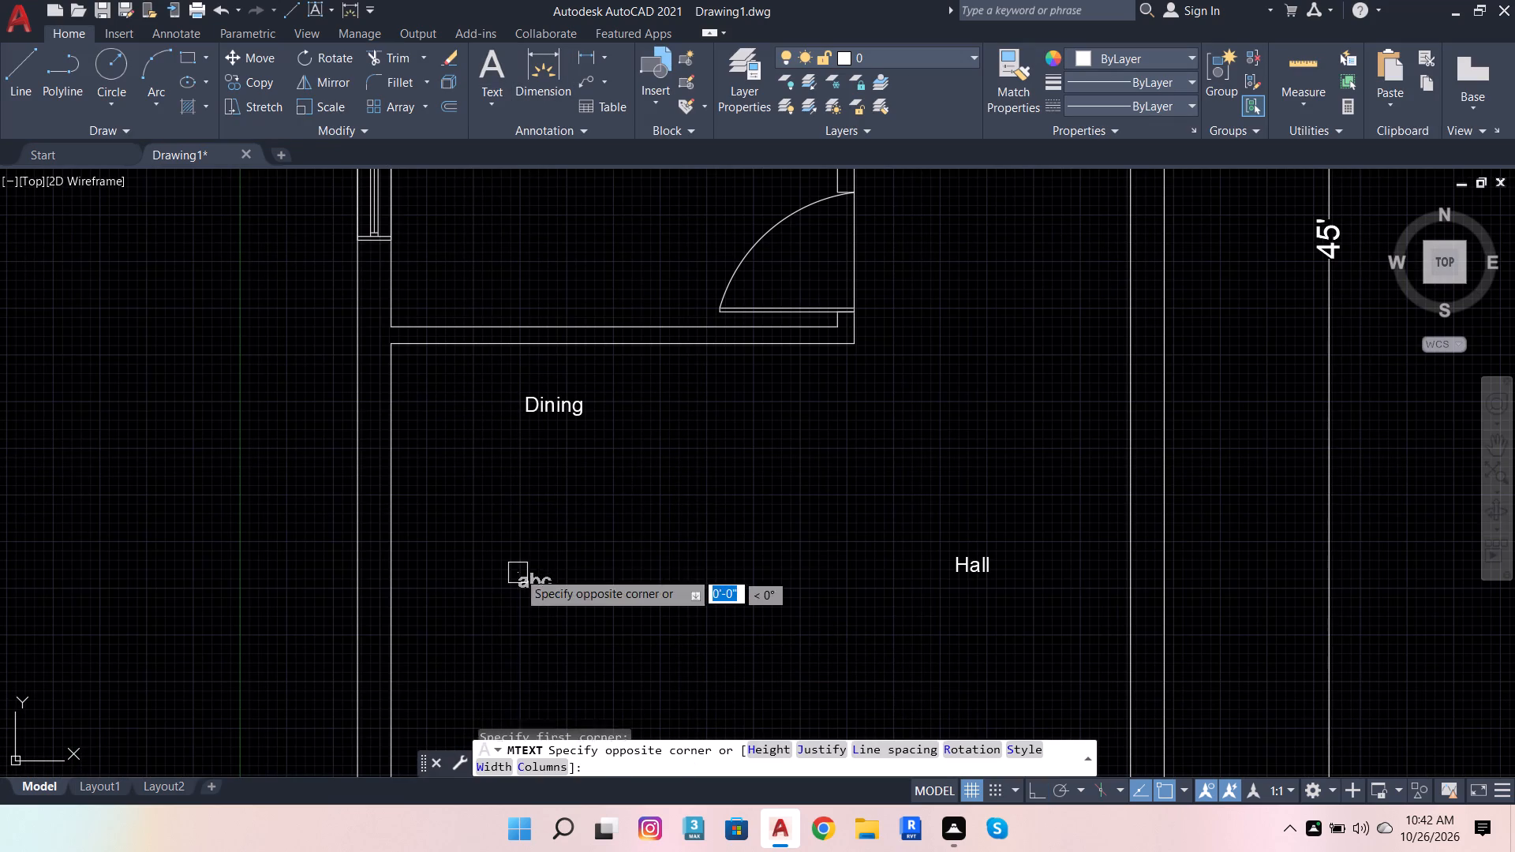
pyautogui.click(916, 597)
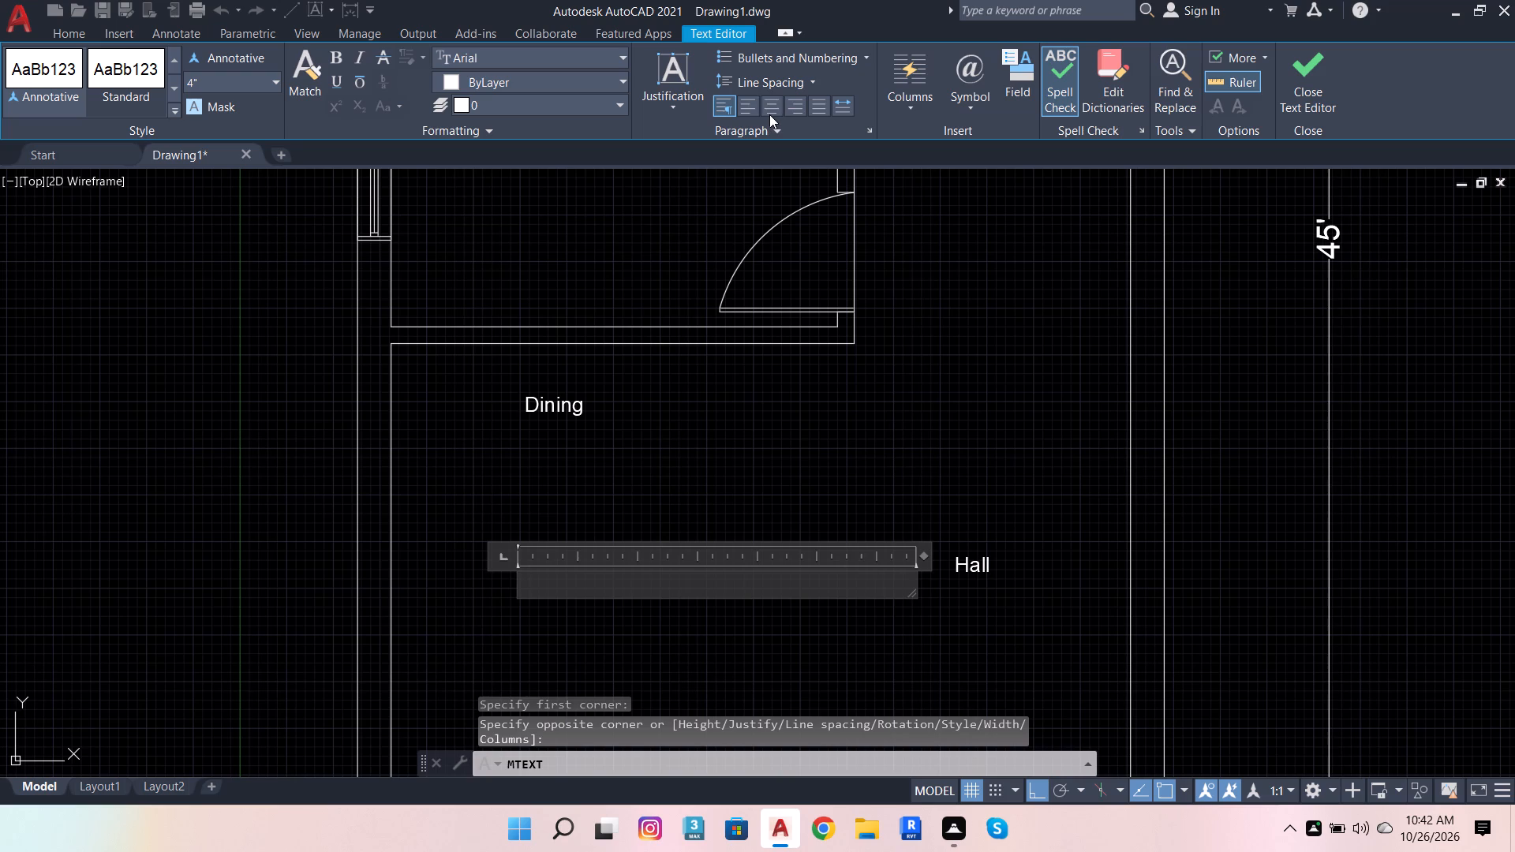
pyautogui.click(769, 113)
pyautogui.scroll(3, 723, 637)
pyautogui.click(796, 424)
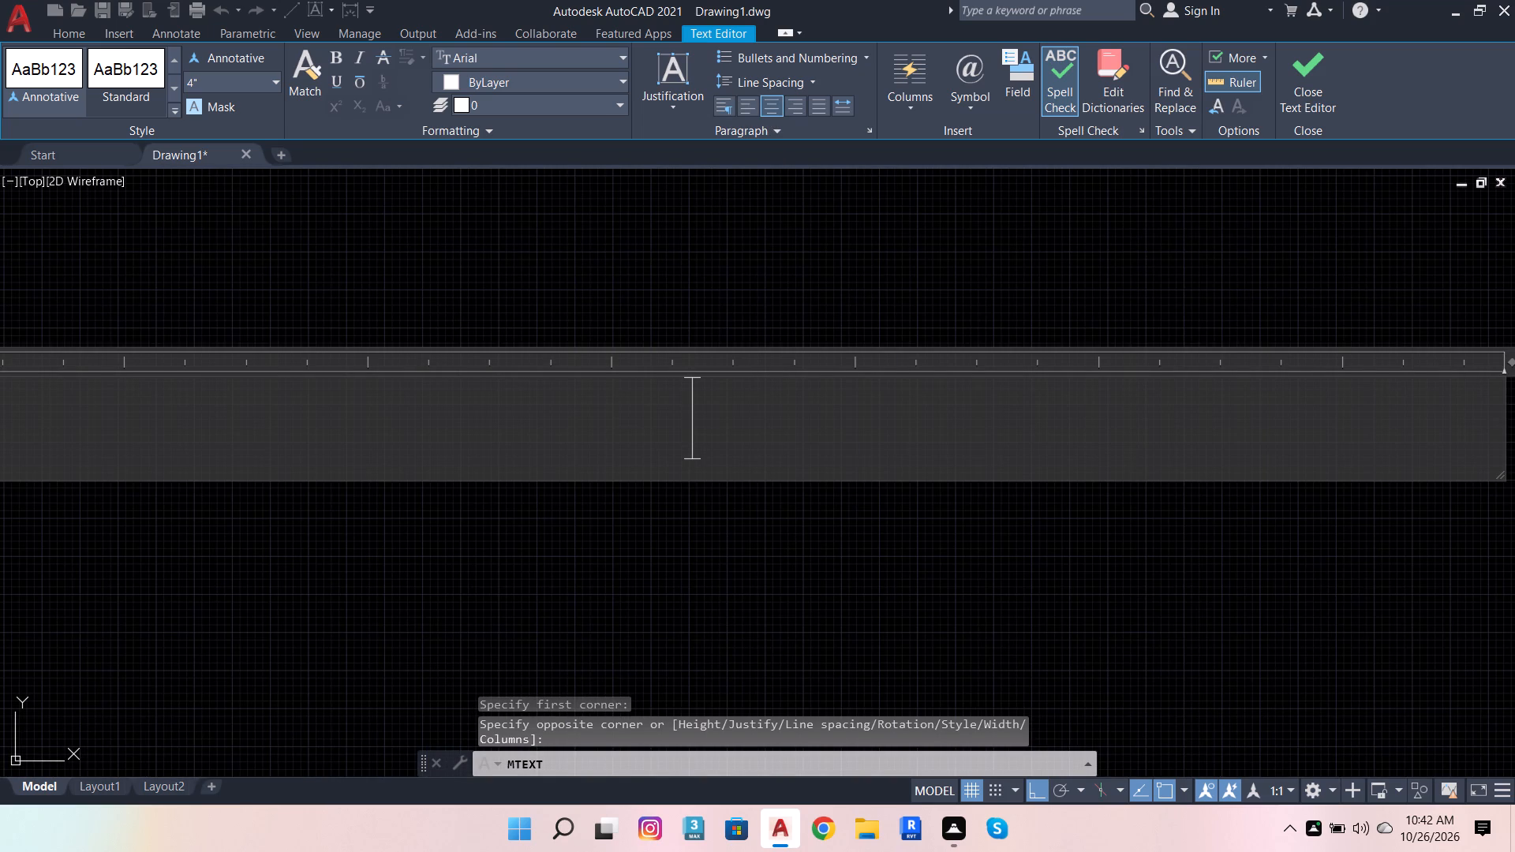
pyautogui.write('16')
pyautogui.press("'")
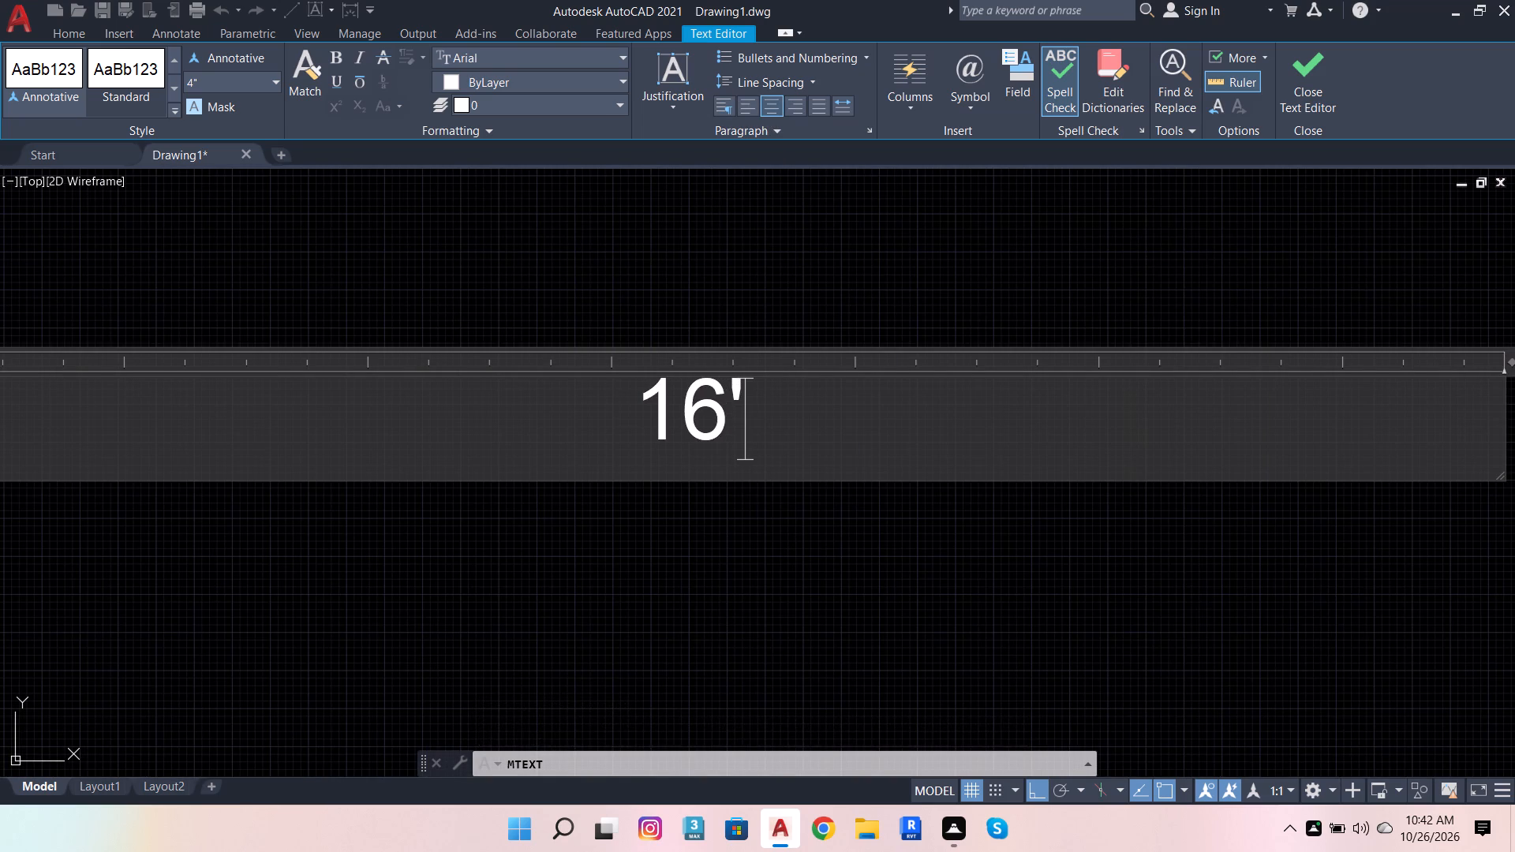
pyautogui.press('6')
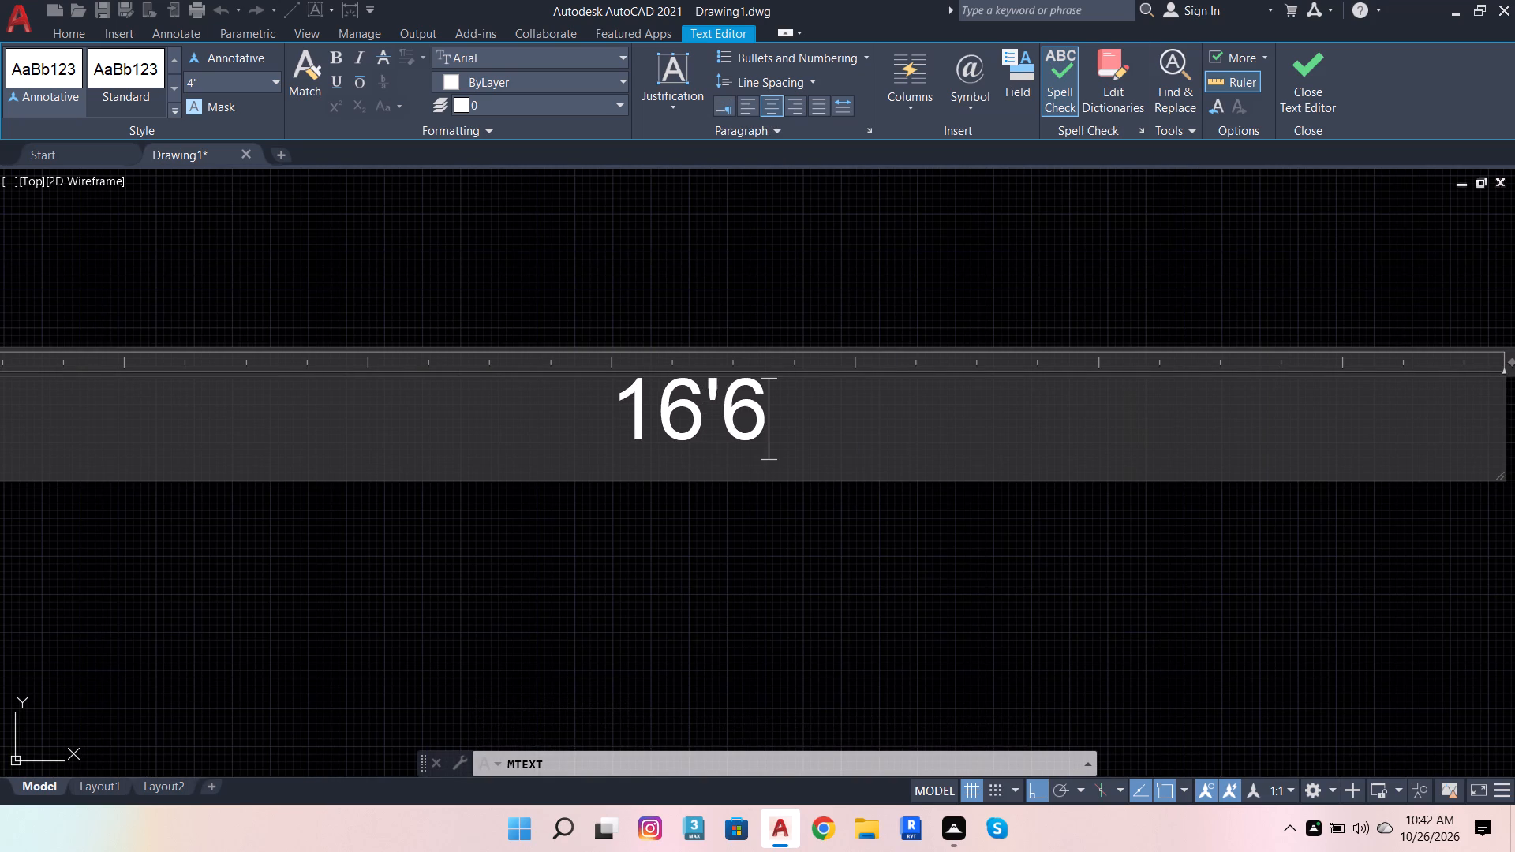
pyautogui.hotkey('shift', '"')
pyautogui.press('space')
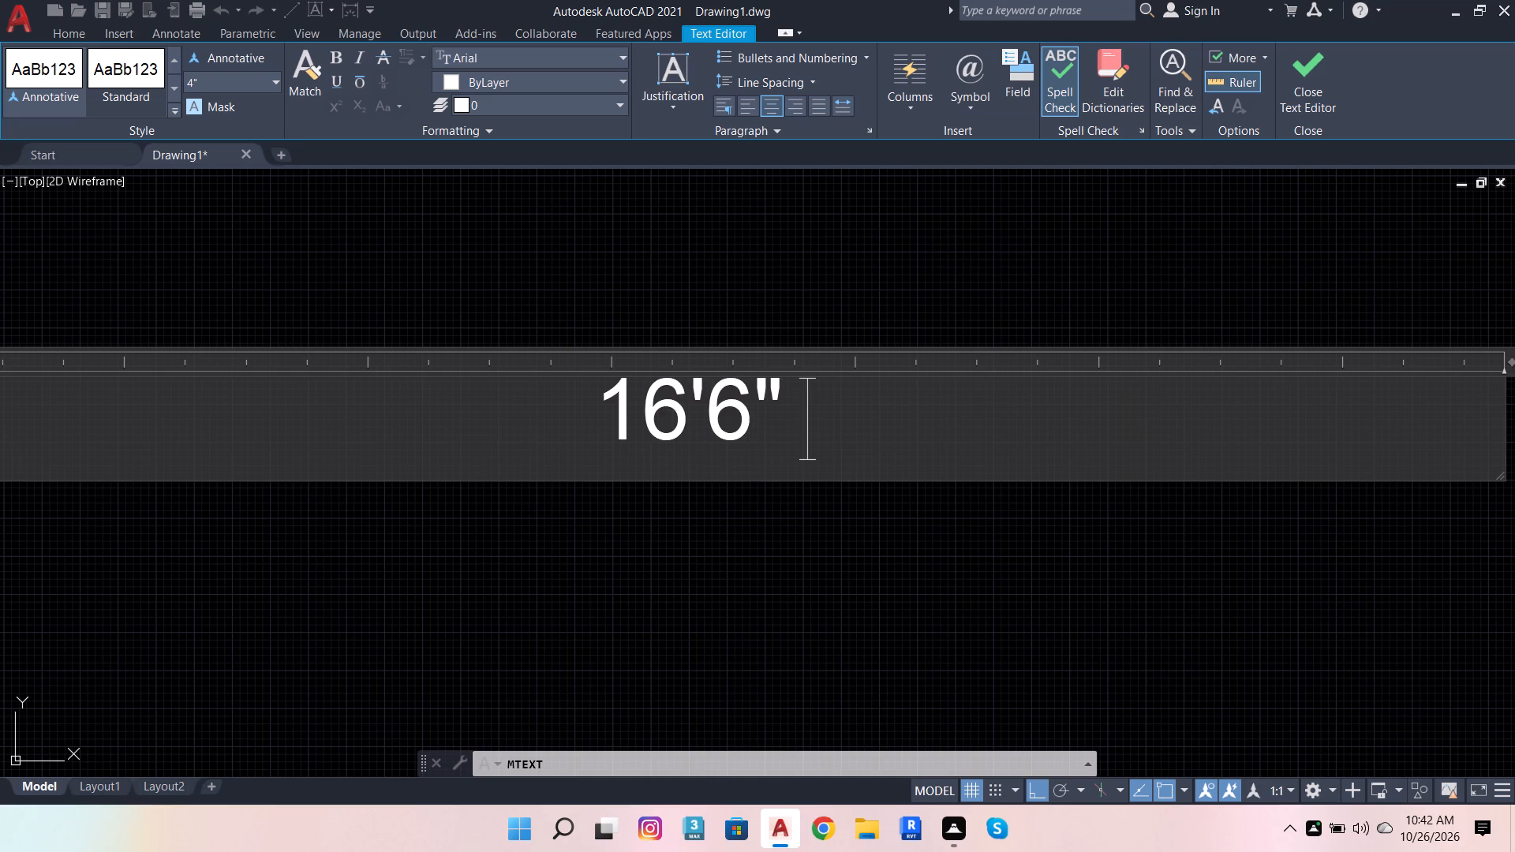
pyautogui.write('x')
pyautogui.press('space')
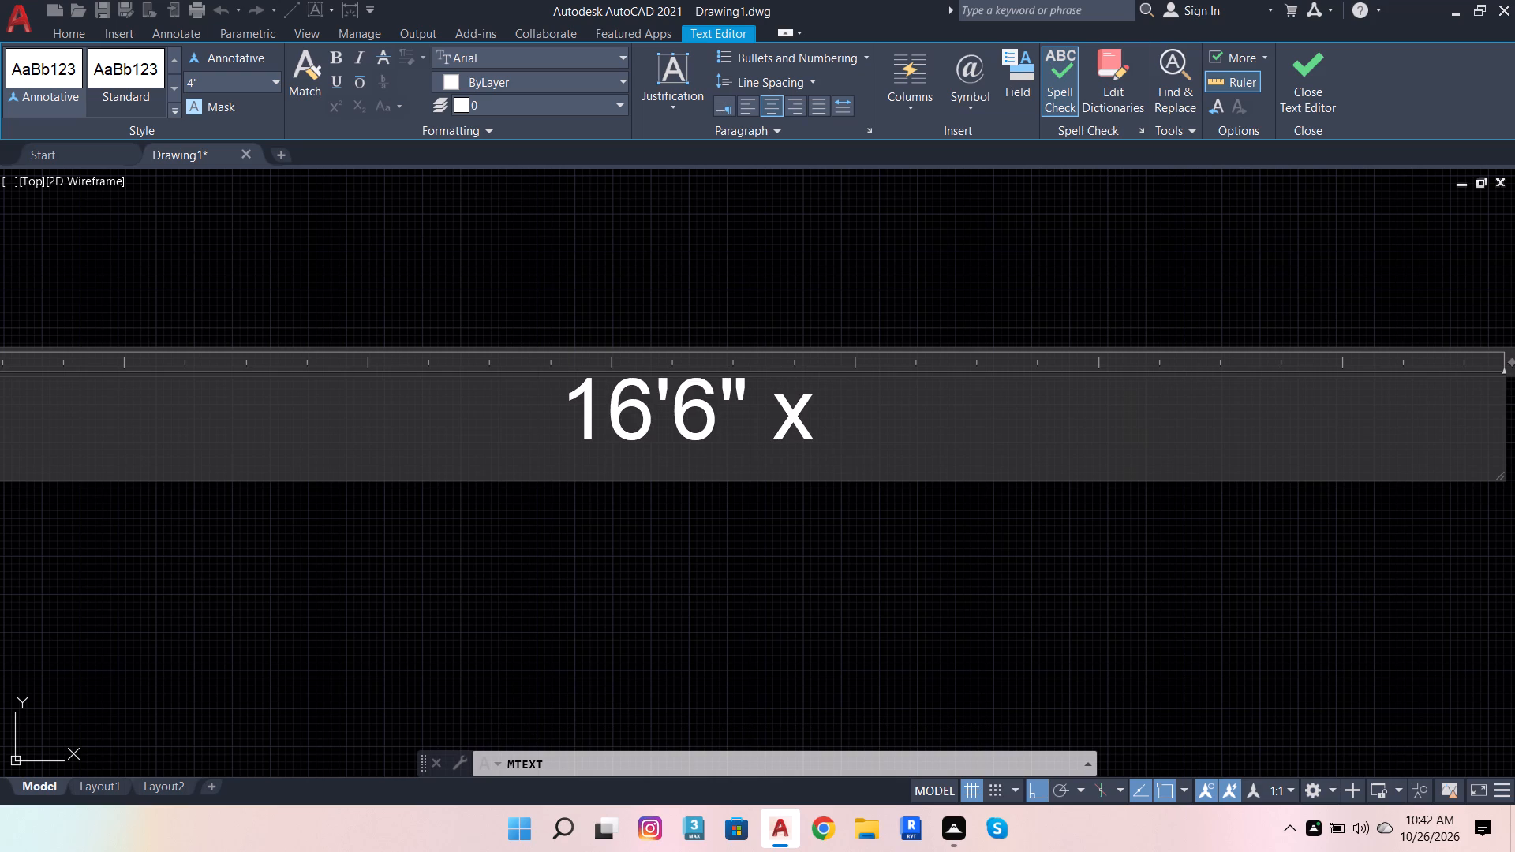
pyautogui.press('BackSpace')
pyautogui.press('BackSpace')
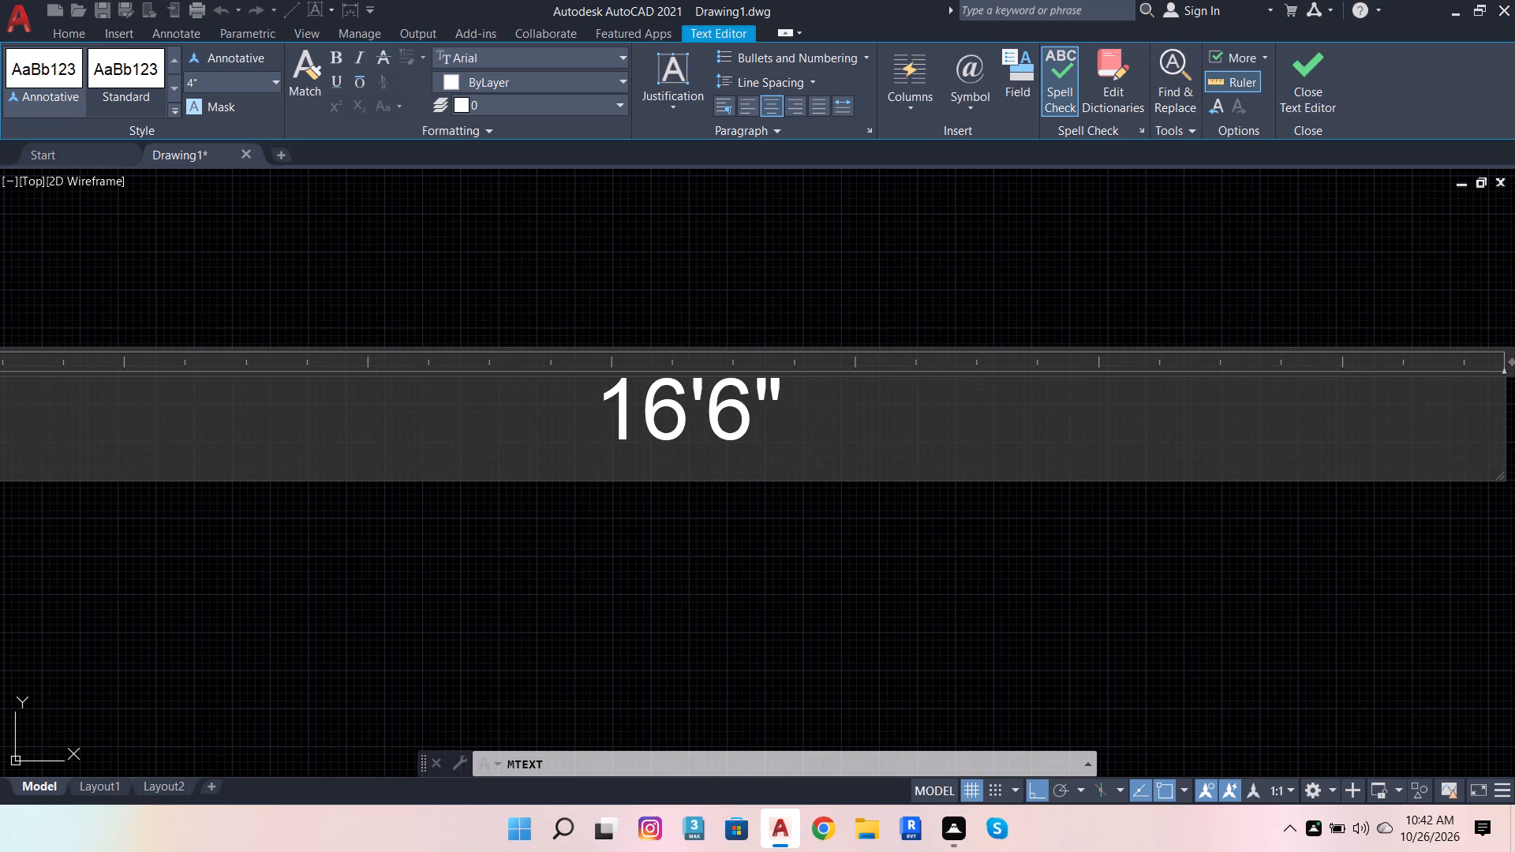
pyautogui.write('X')
pyautogui.press('space')
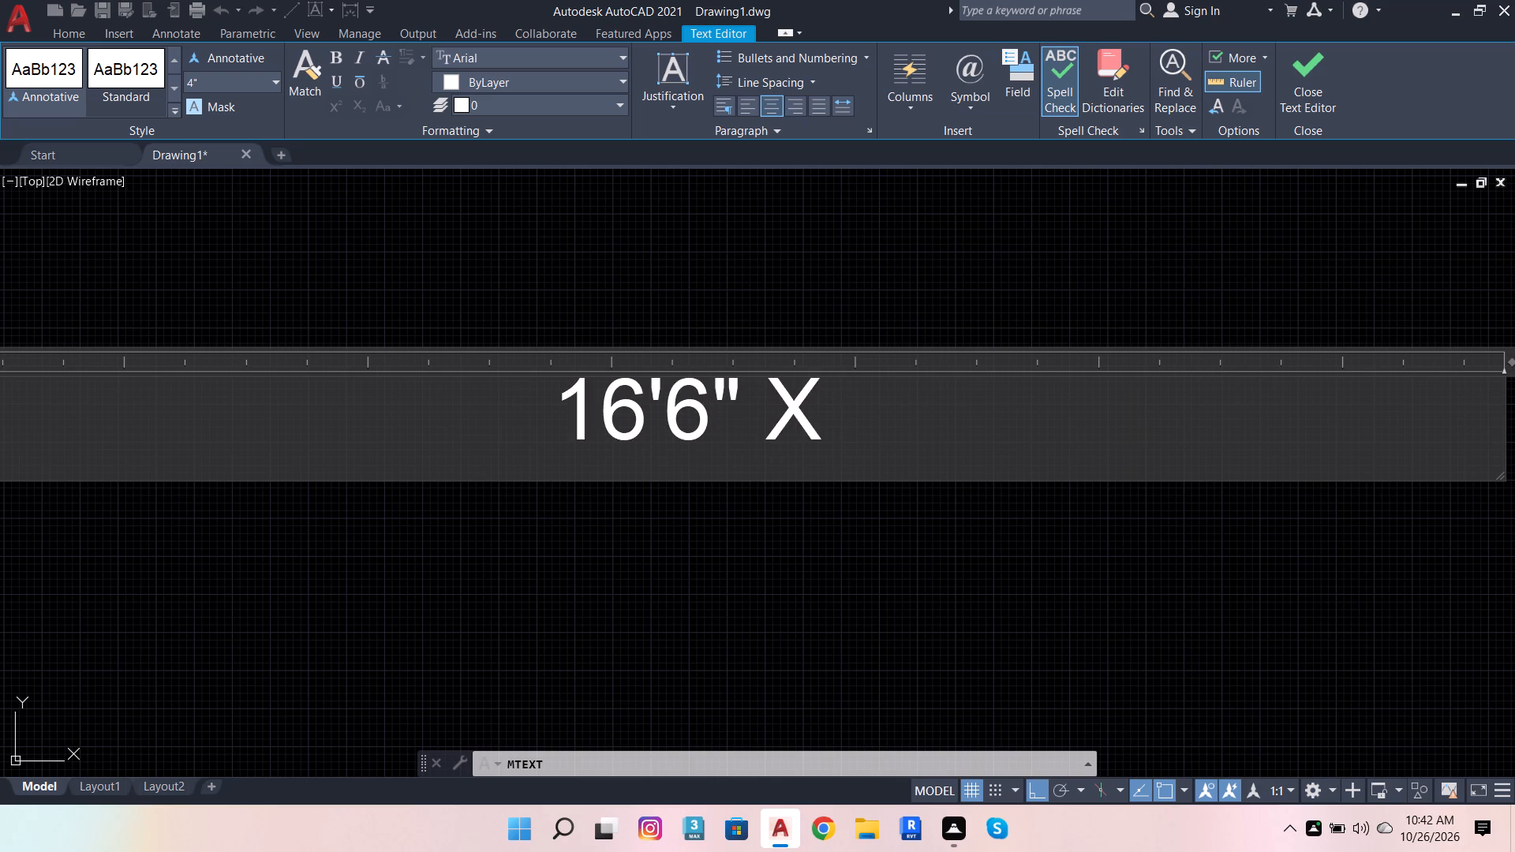
pyautogui.write("8'4")
pyautogui.hotkey('shift', '"')
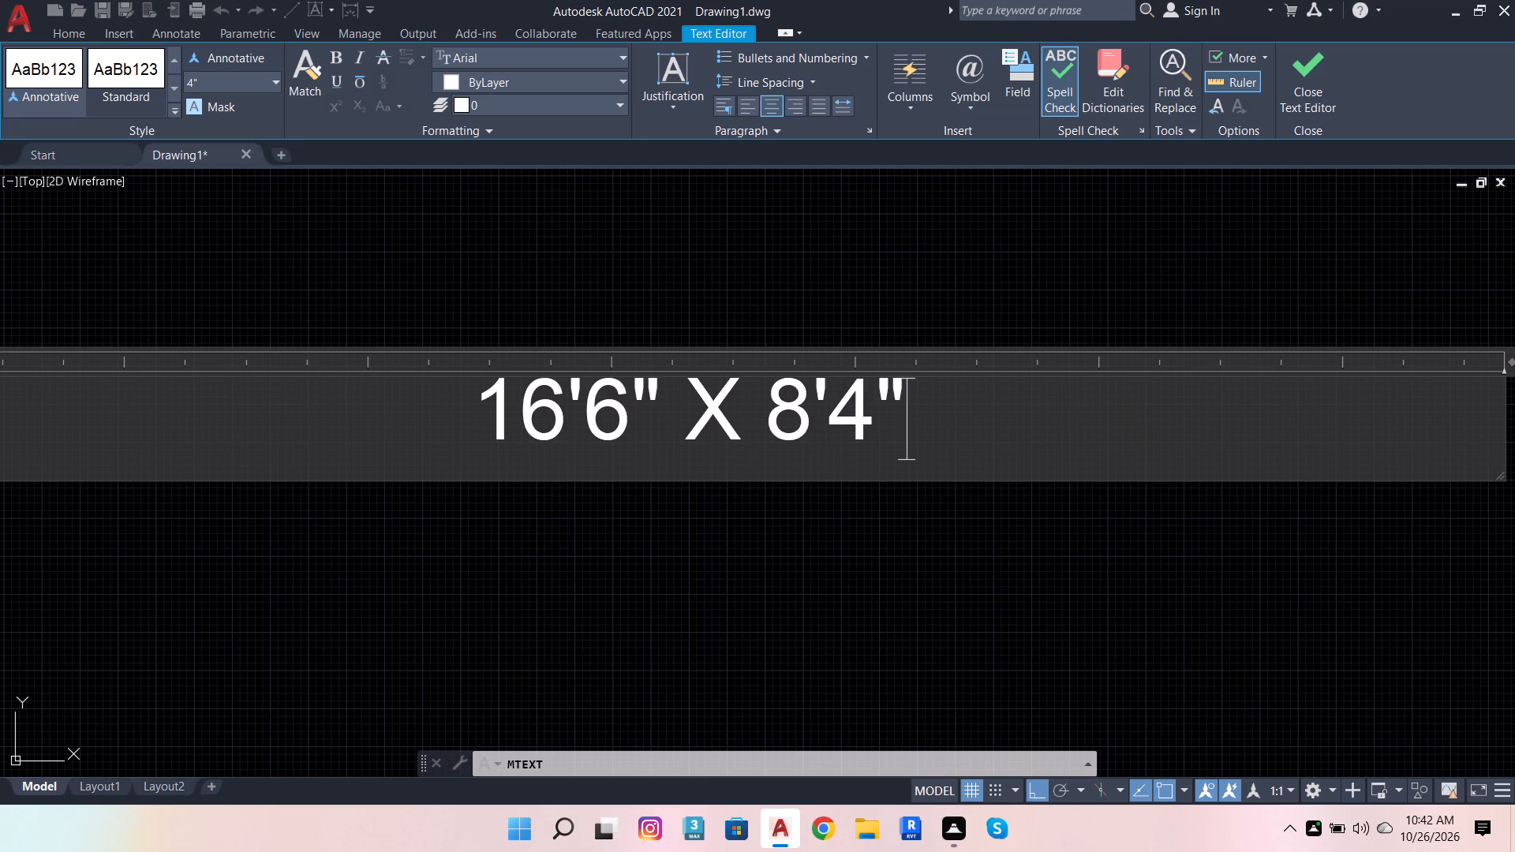
pyautogui.scroll(-5, 721, 435)
pyautogui.scroll(3, 734, 455)
pyautogui.click(728, 455)
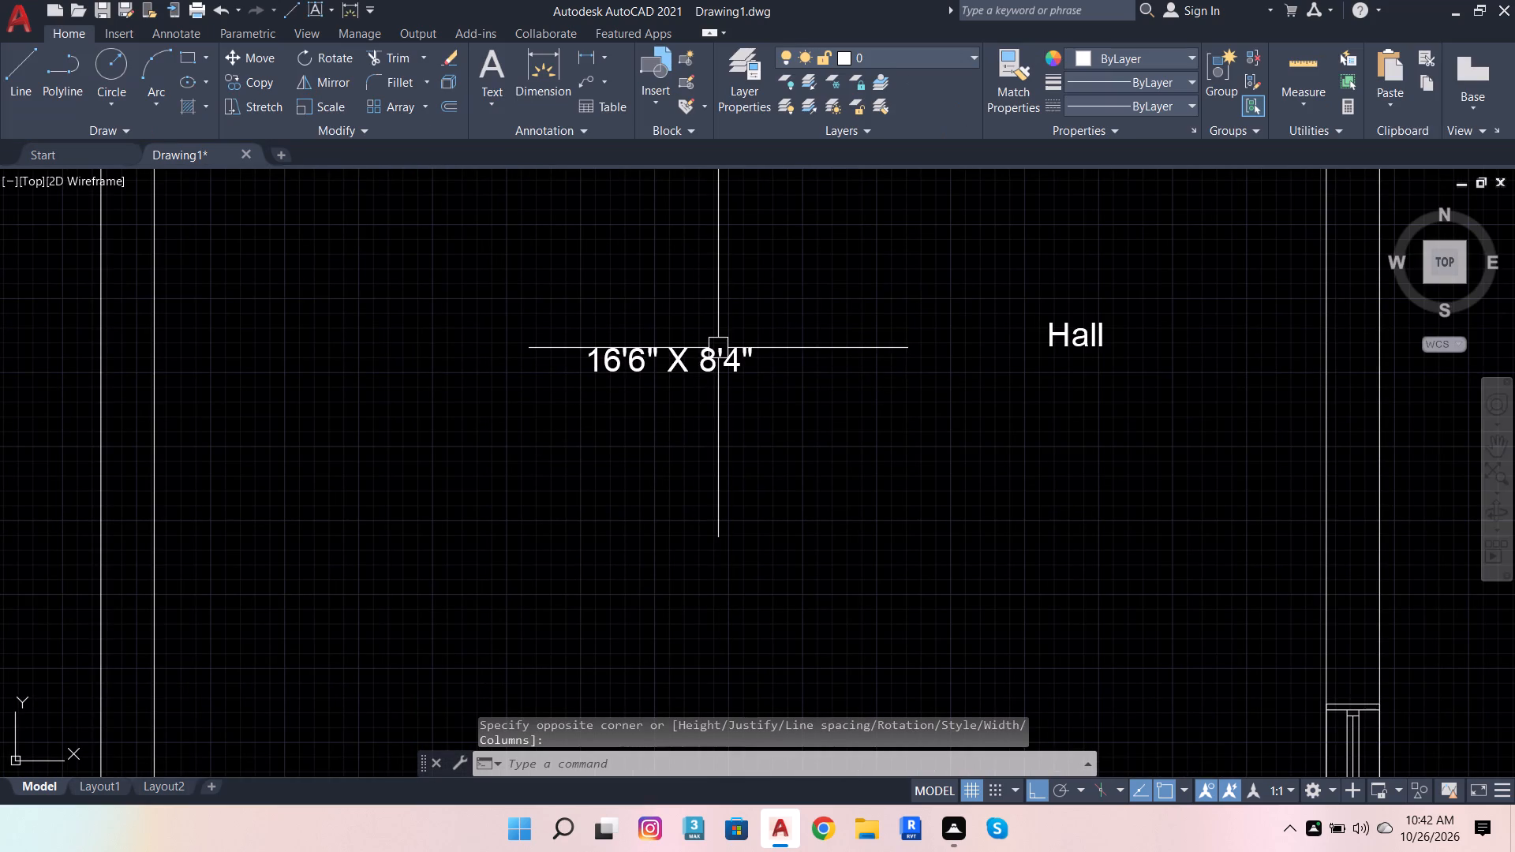
# Scale the 16'6" X 8'4" label up to about one and a half times its size from its lower-left end.
pyautogui.click(718, 348)
pyautogui.click(294, 107)
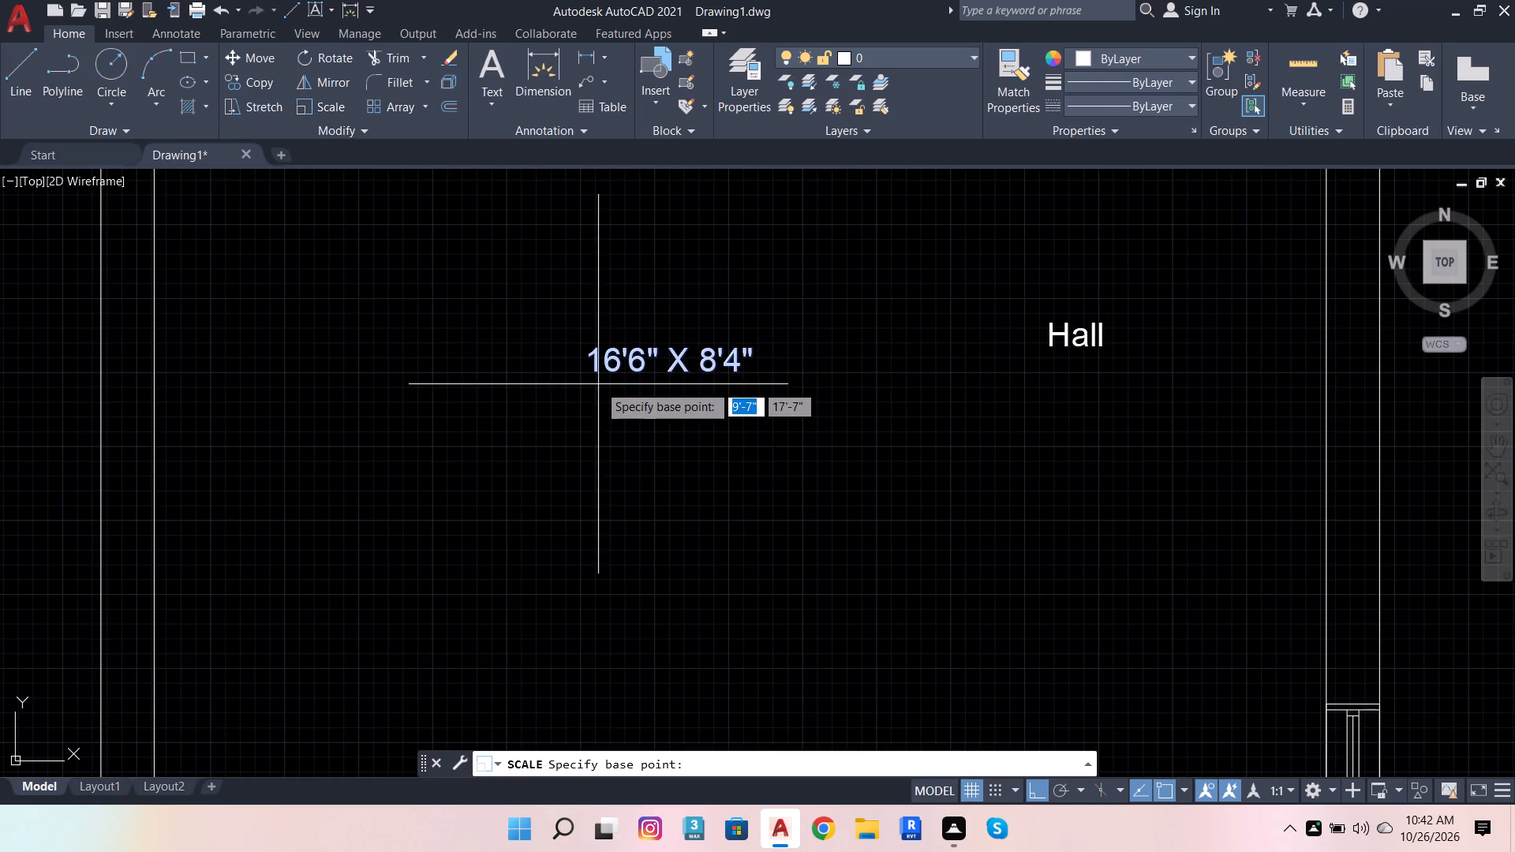
pyautogui.click(592, 381)
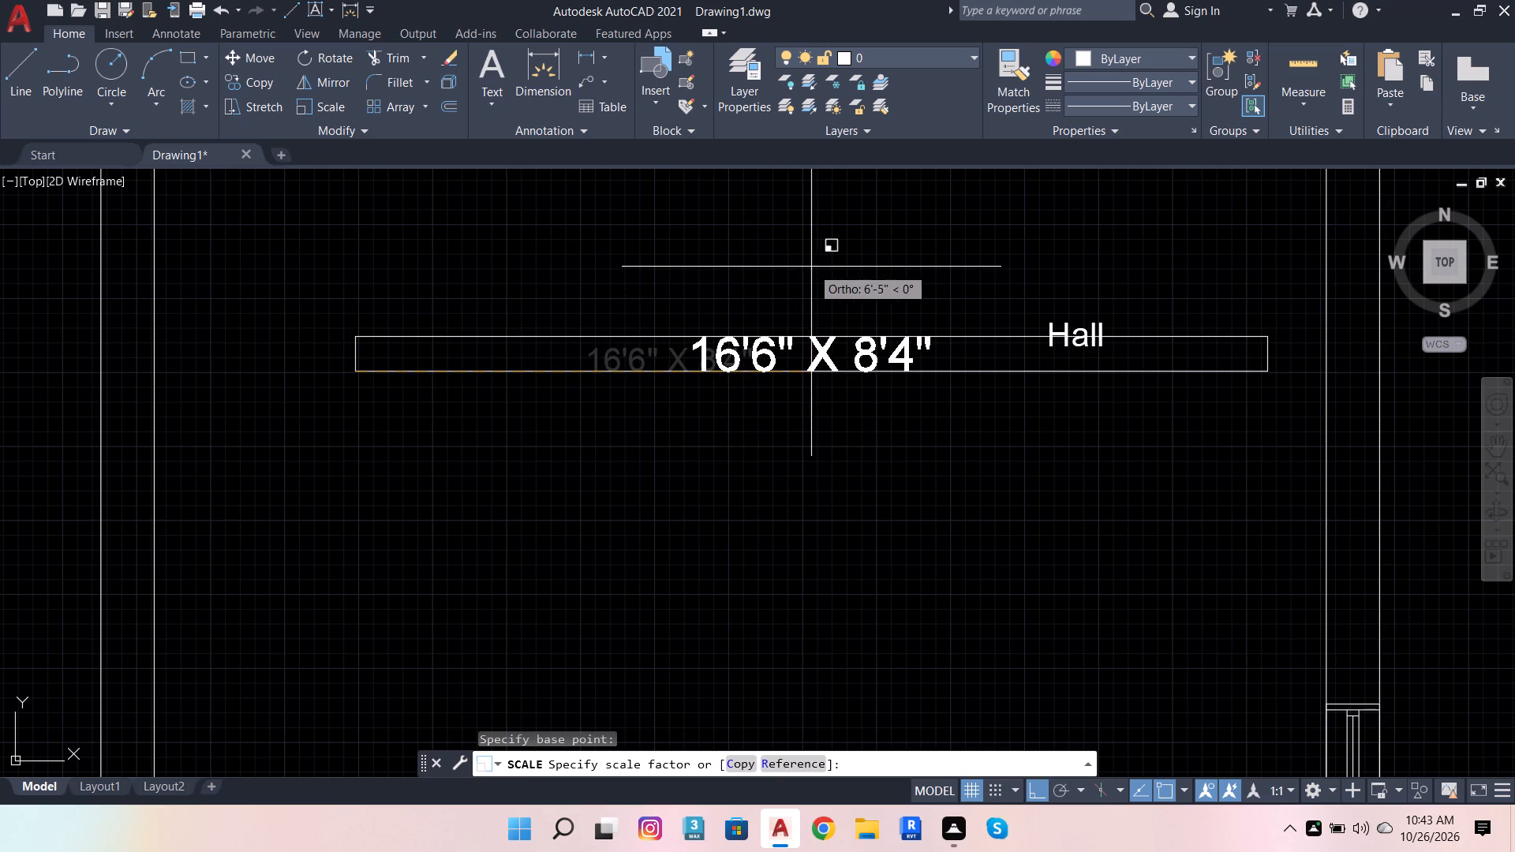
pyautogui.click(812, 267)
# Set the 16'6" X 8'4" label's scale to about one and a half times its size.
pyautogui.click(814, 373)
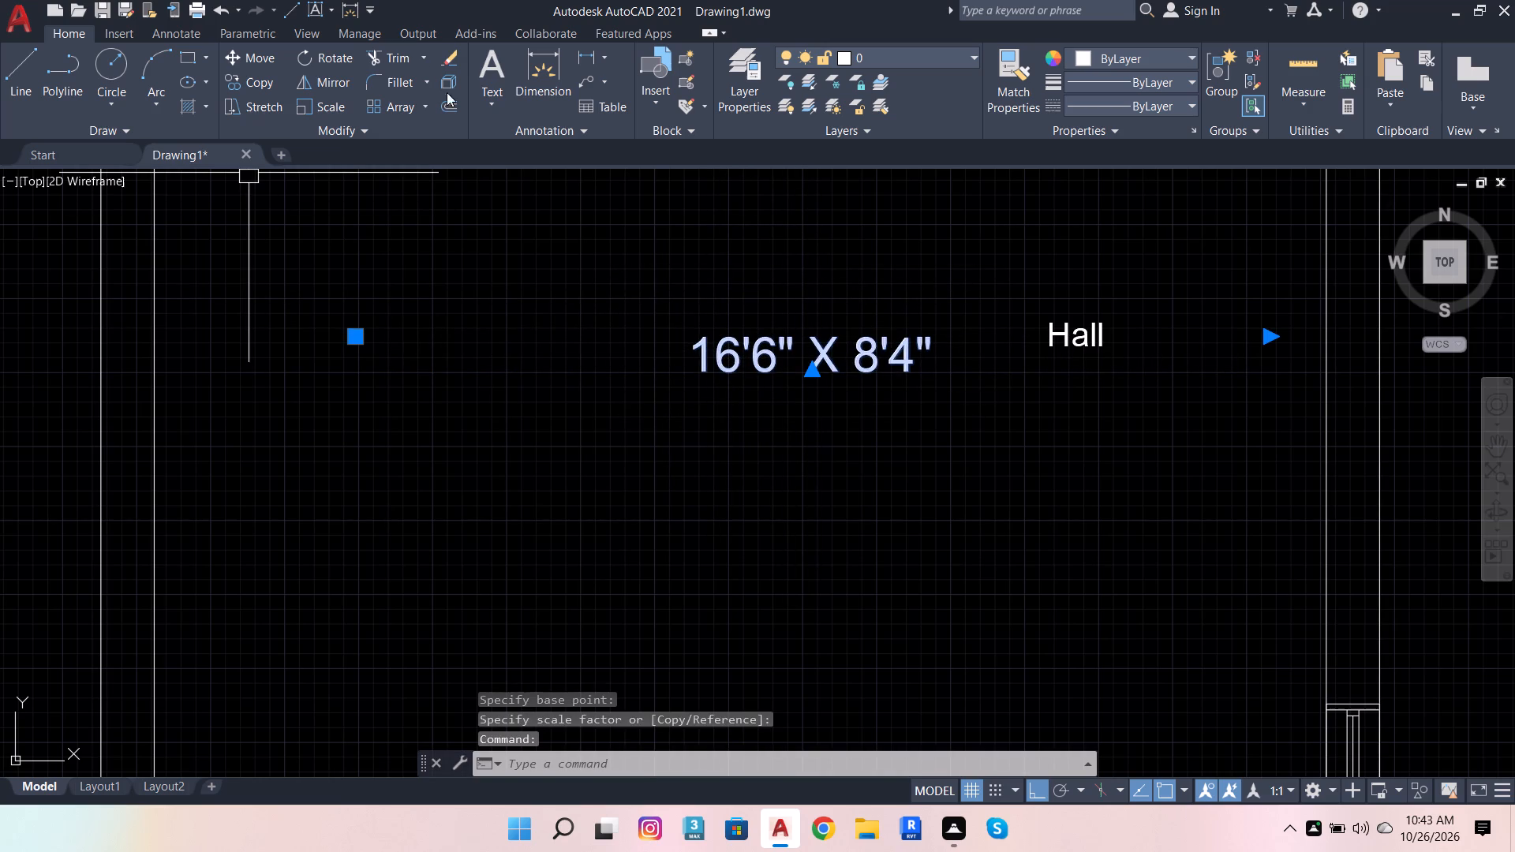
# Move the 16'6" X 8'4" label horizontally away from the Hall label, toward the opposite outer wall.
pyautogui.click(244, 54)
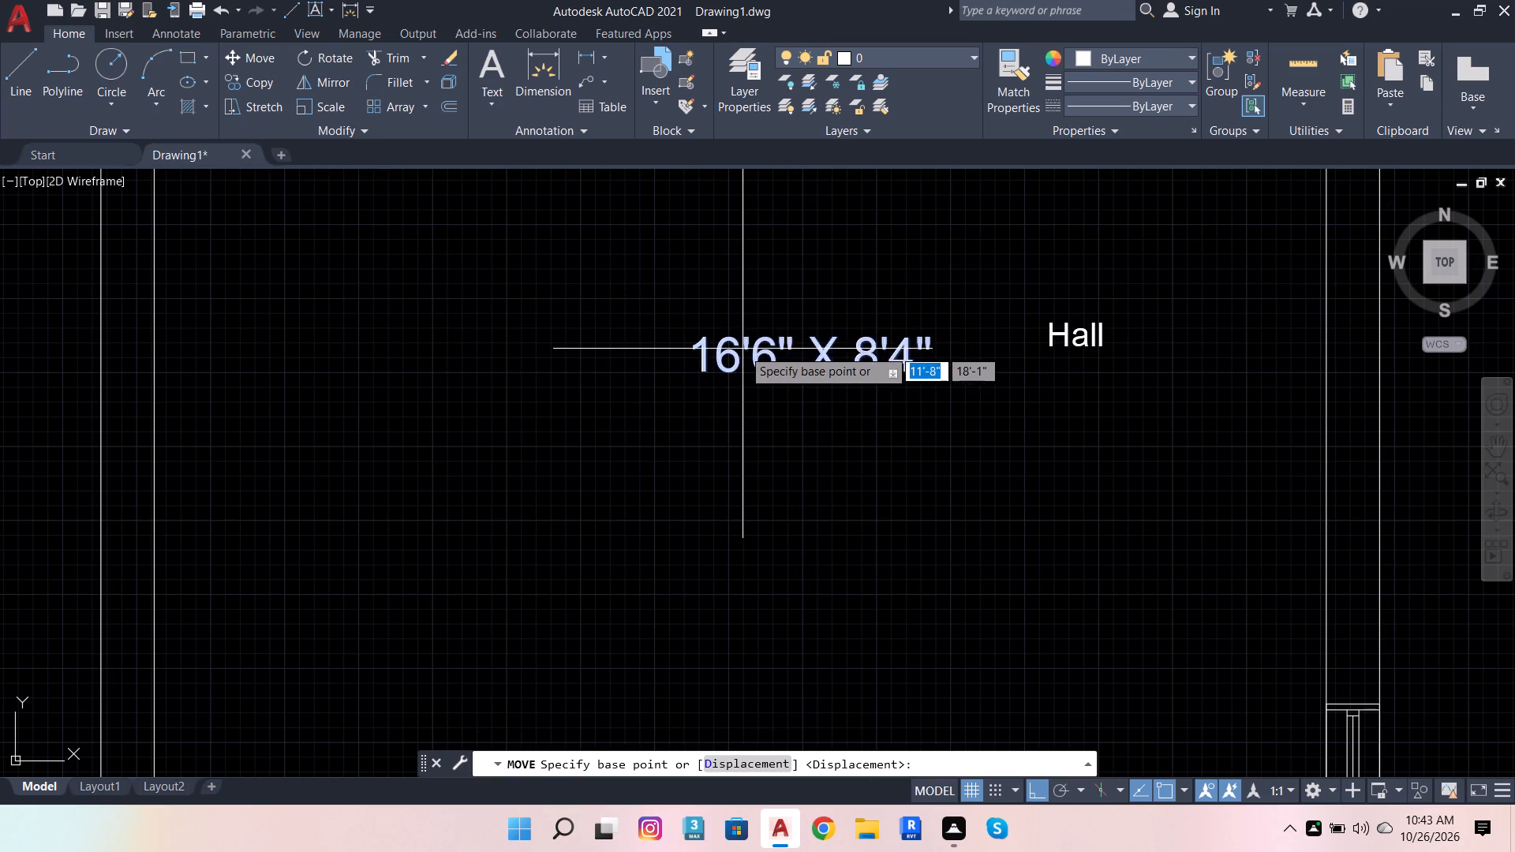
pyautogui.click(743, 349)
pyautogui.click(609, 364)
# Add a center-aligned multiline text label beginning with Kit inside the L-shaped counter of the kitchen, near the entrance opening.
pyautogui.scroll(-3, 756, 278)
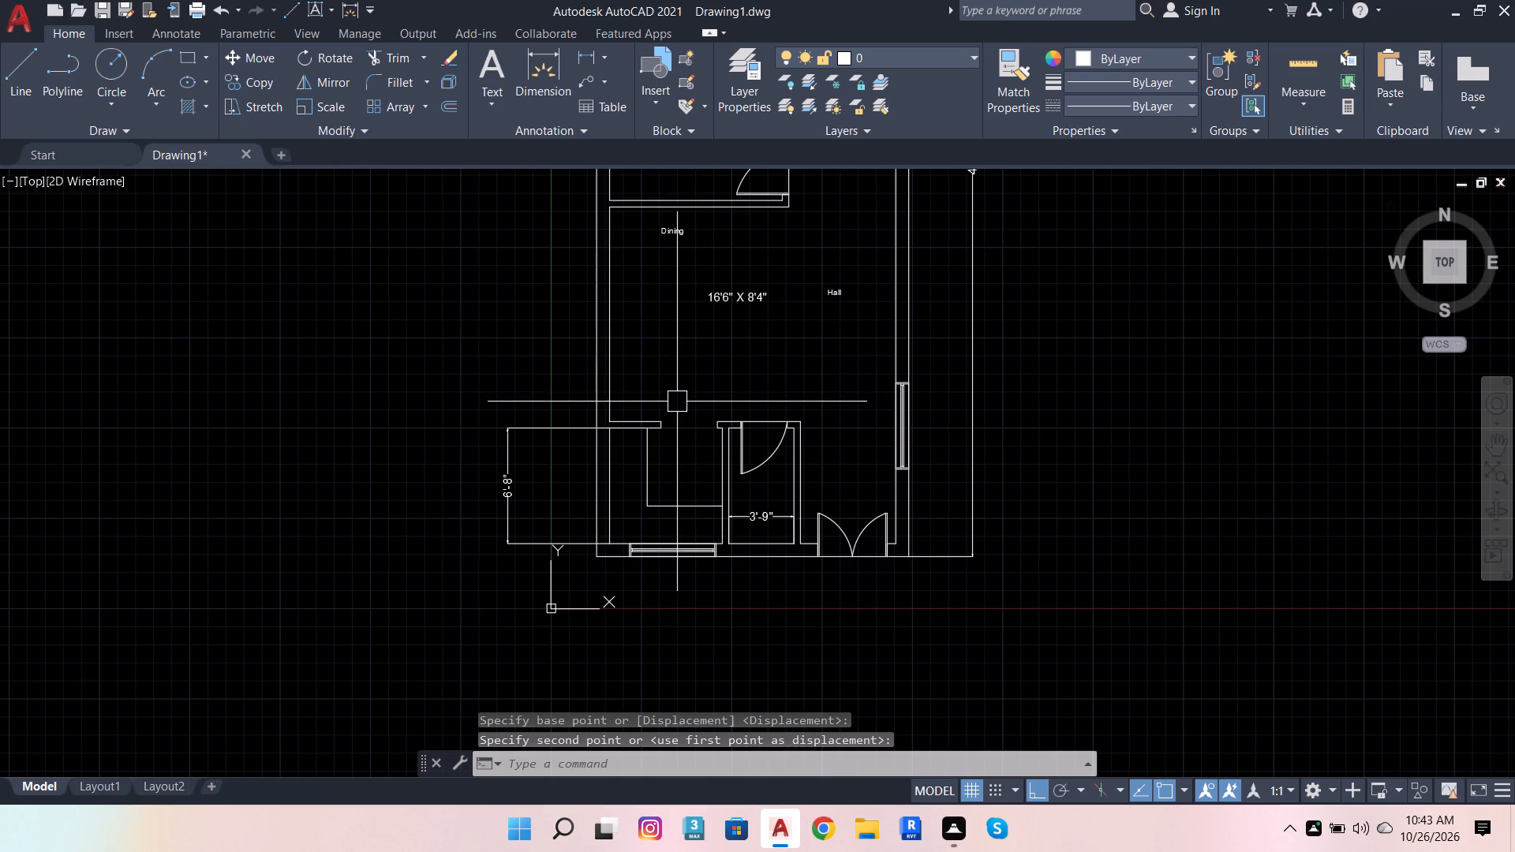
pyautogui.scroll(-2, 686, 416)
pyautogui.scroll(2, 721, 463)
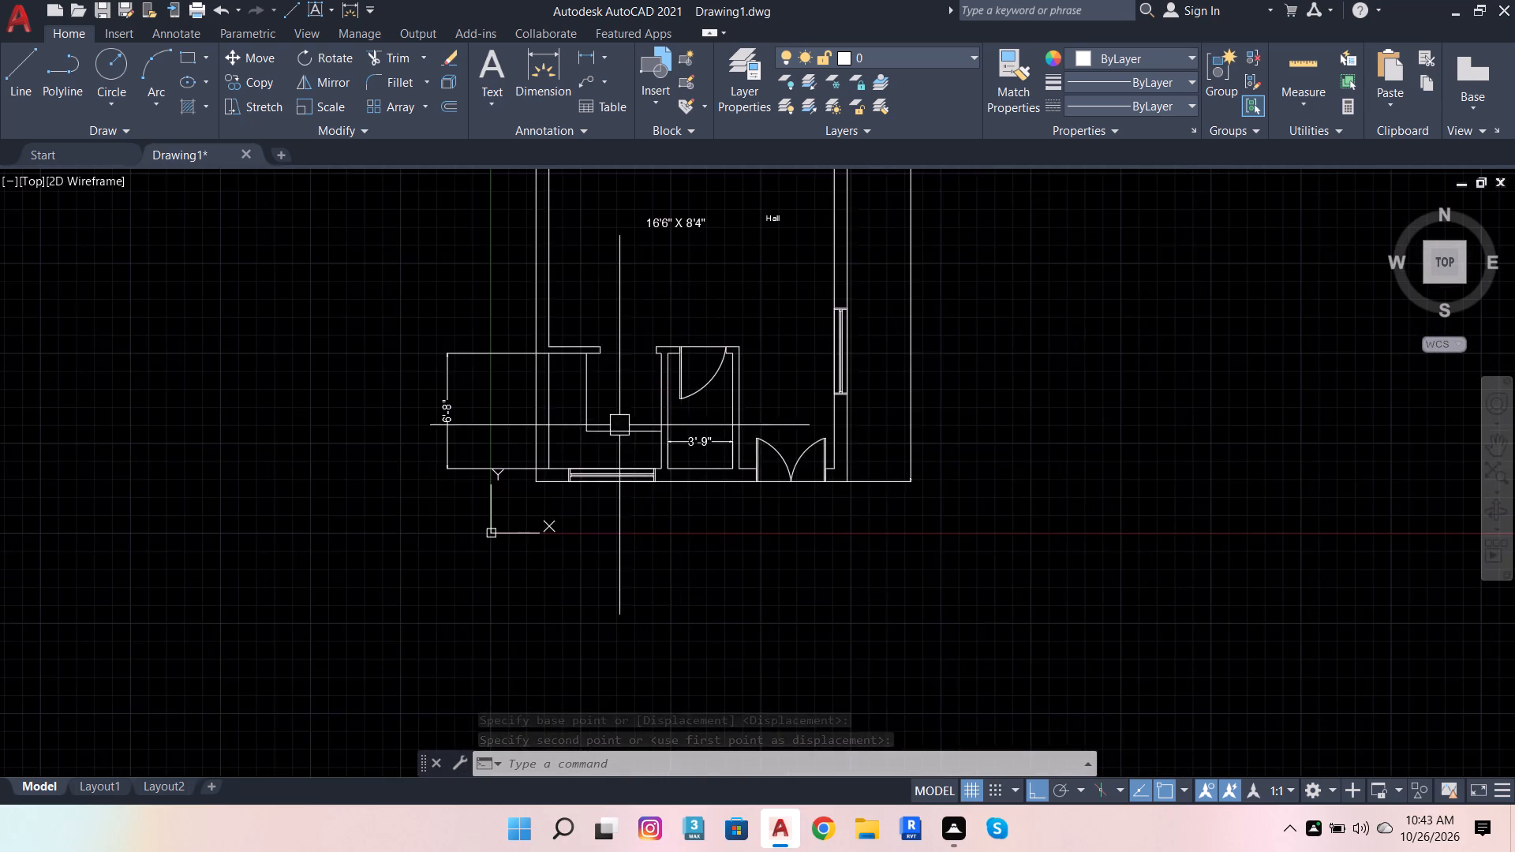
pyautogui.scroll(3, 581, 407)
pyautogui.click(485, 57)
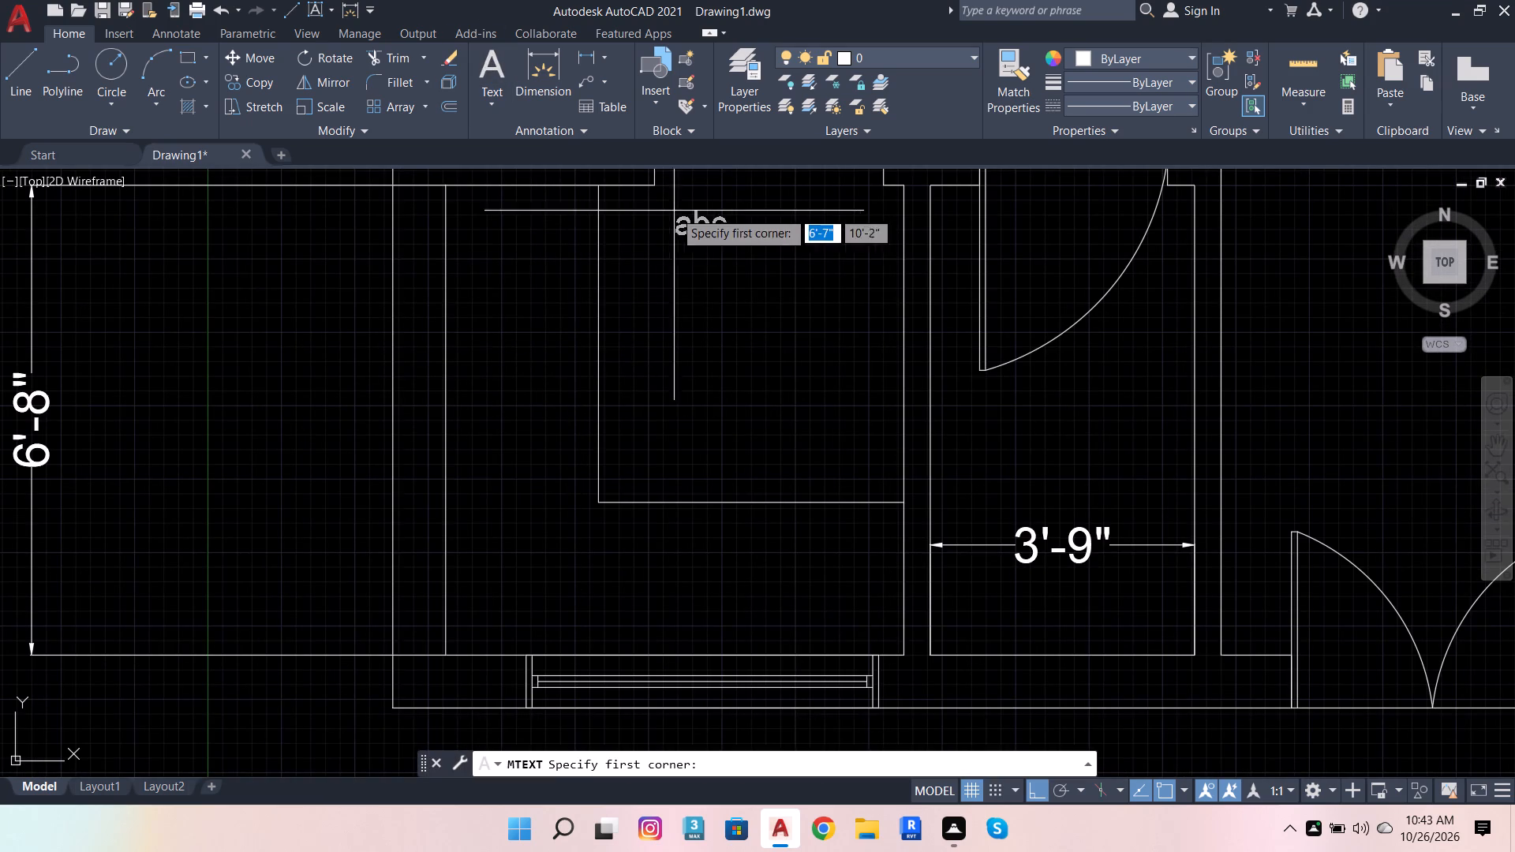
pyautogui.click(639, 233)
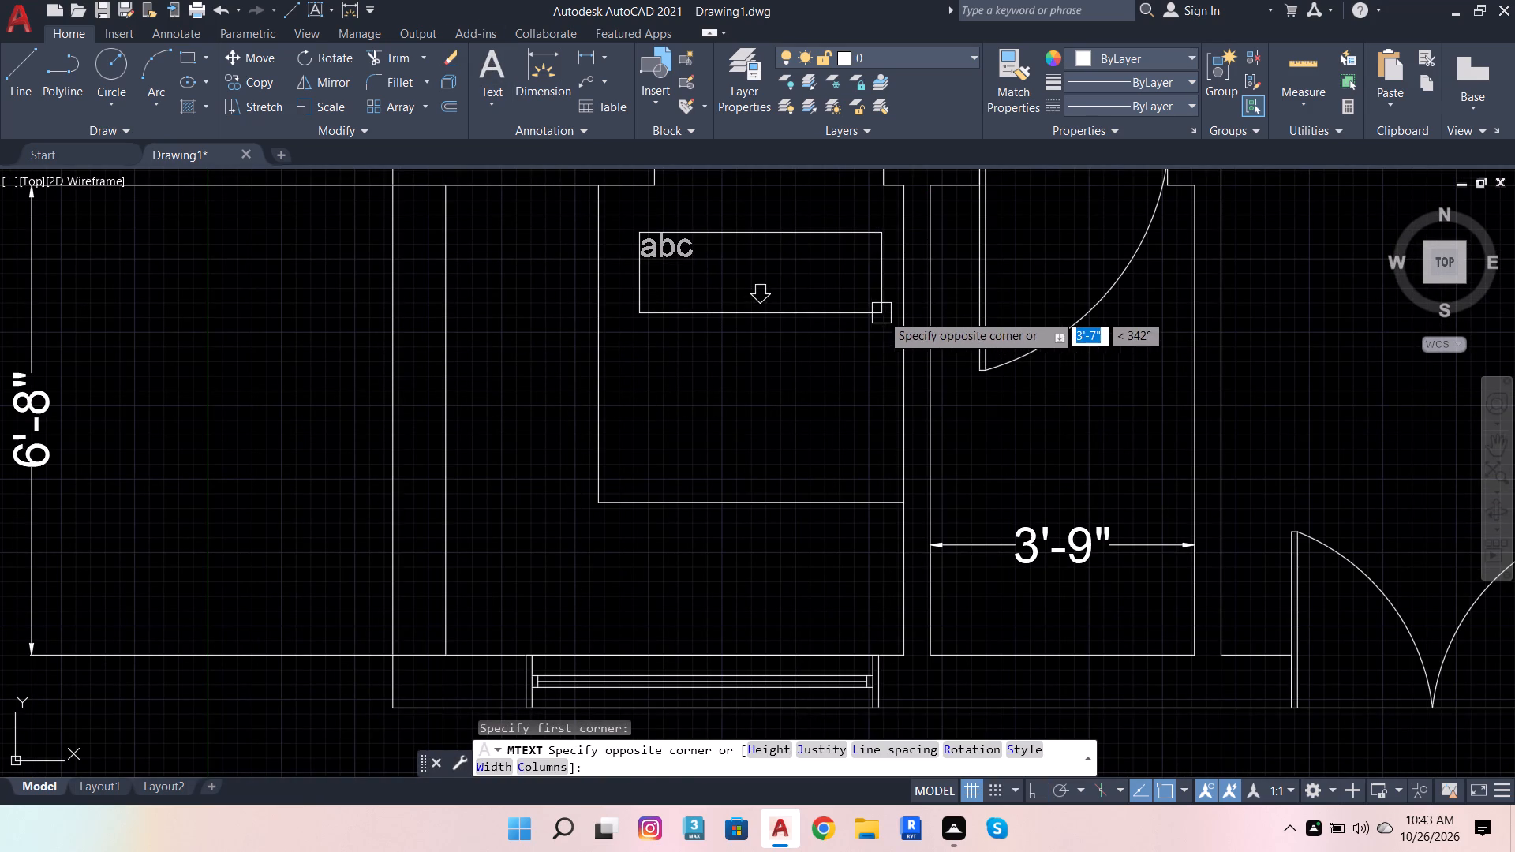
pyautogui.click(881, 313)
pyautogui.click(774, 105)
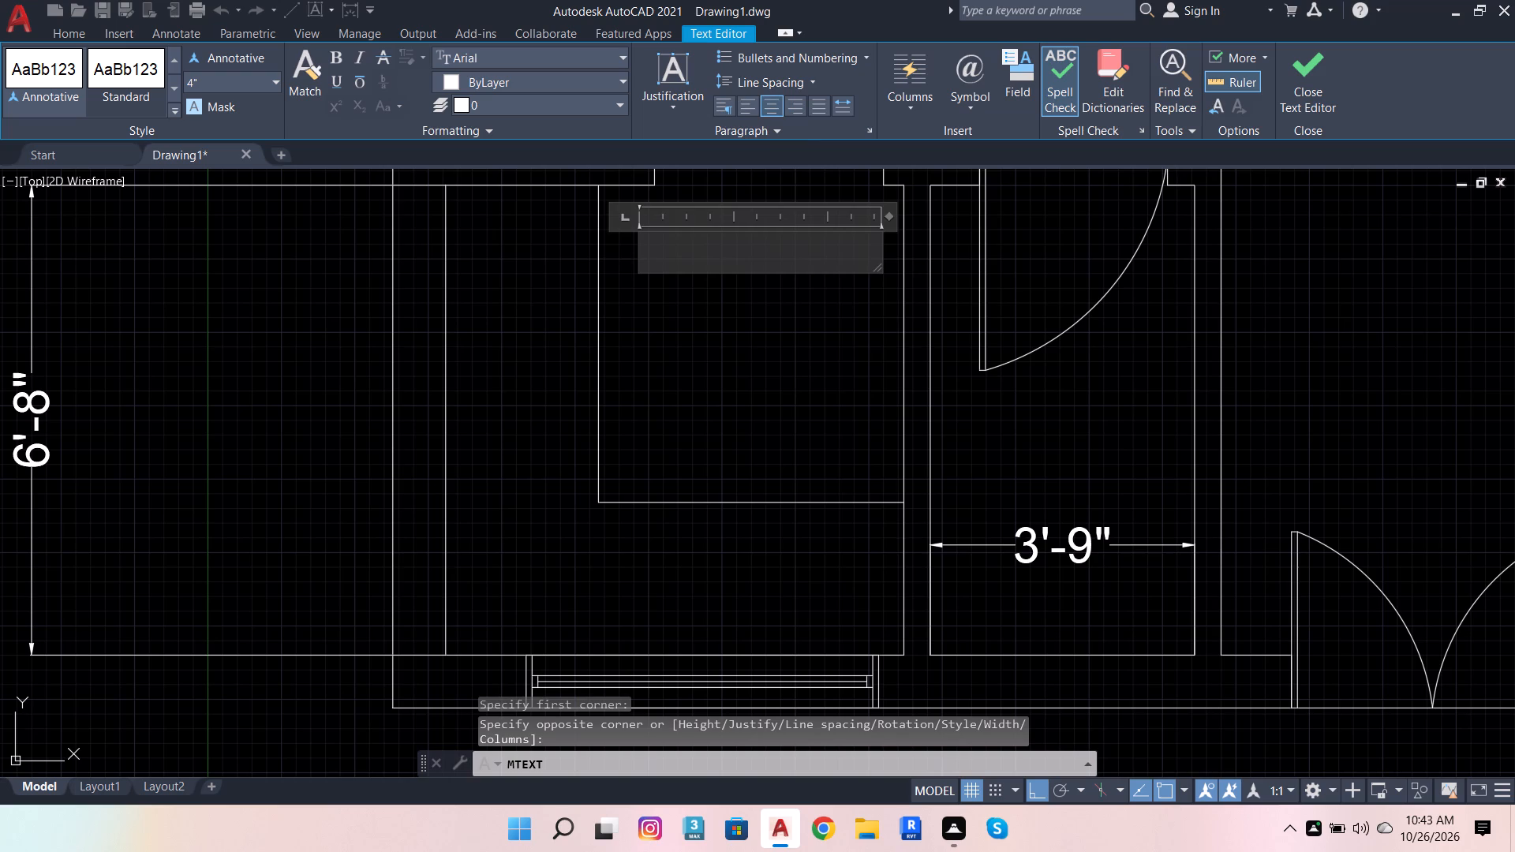
pyautogui.click(772, 248)
pyautogui.scroll(3, 772, 248)
pyautogui.scroll(-1, 874, 420)
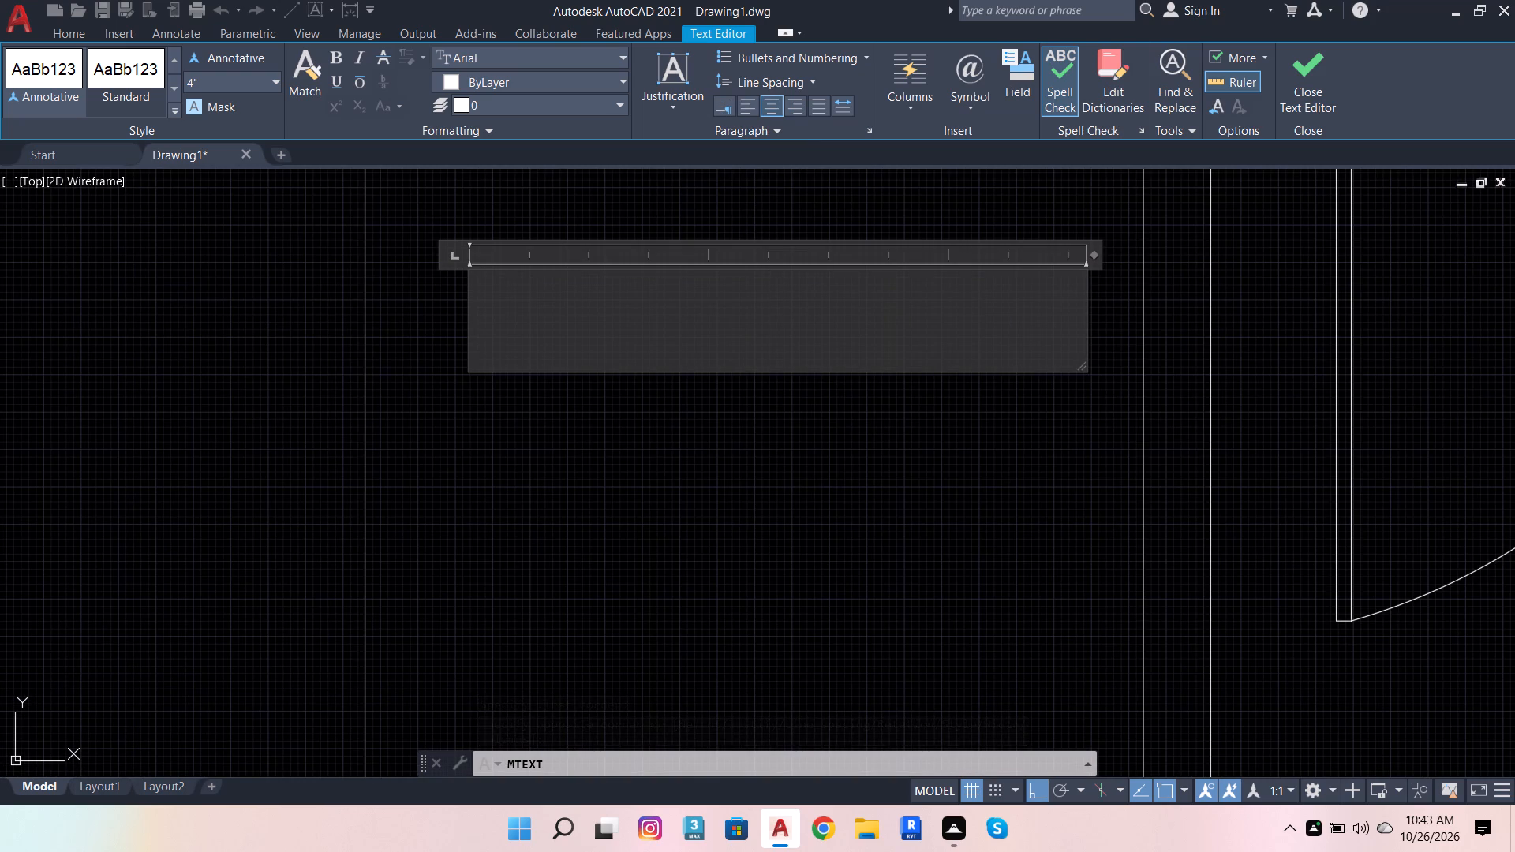
pyautogui.write('Kiy')
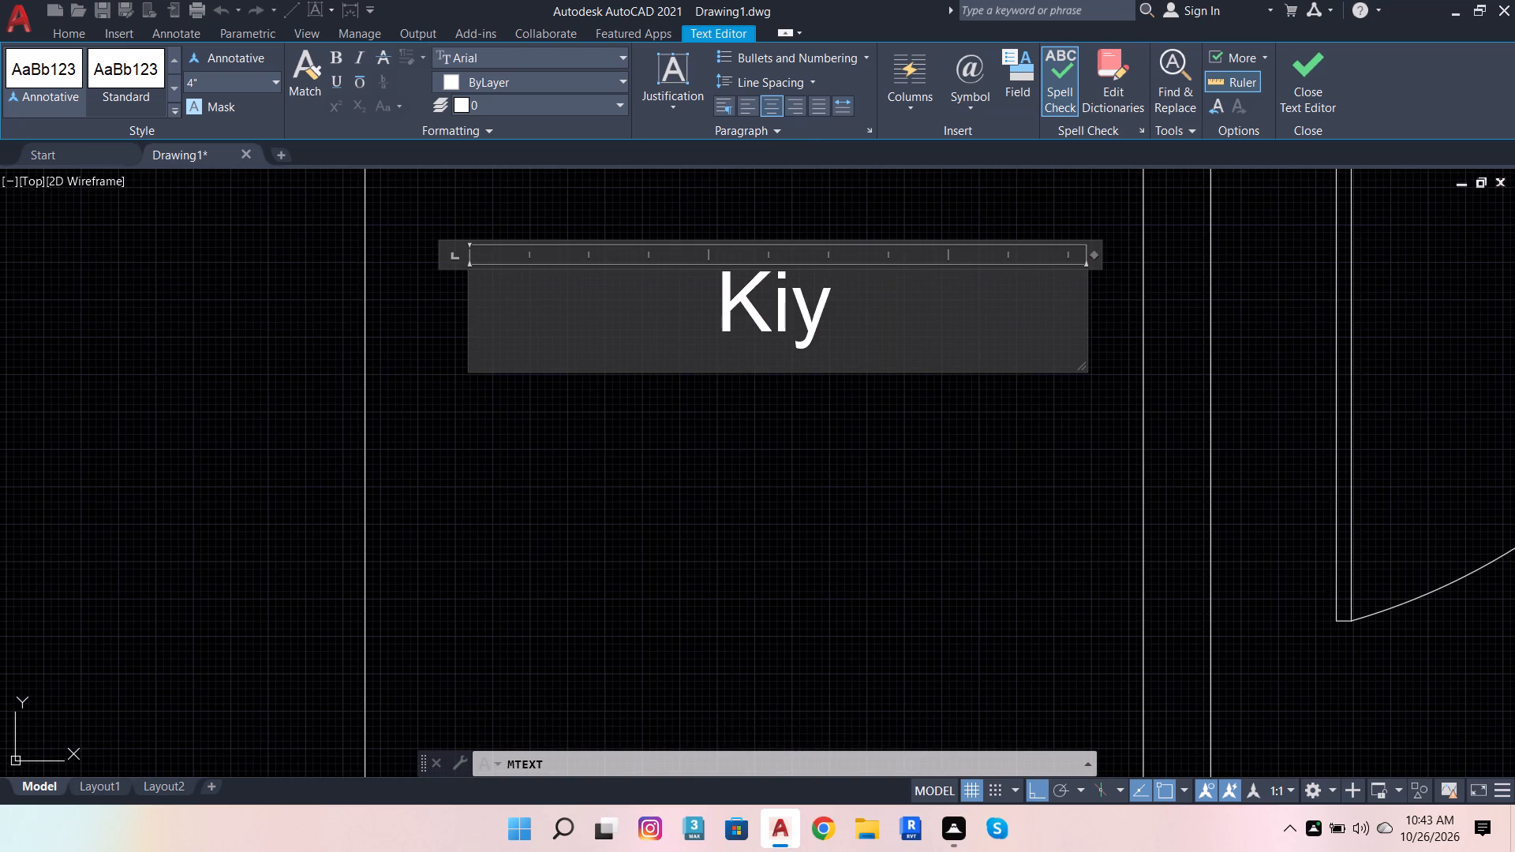
pyautogui.press('BackSpace')
pyautogui.press('t')
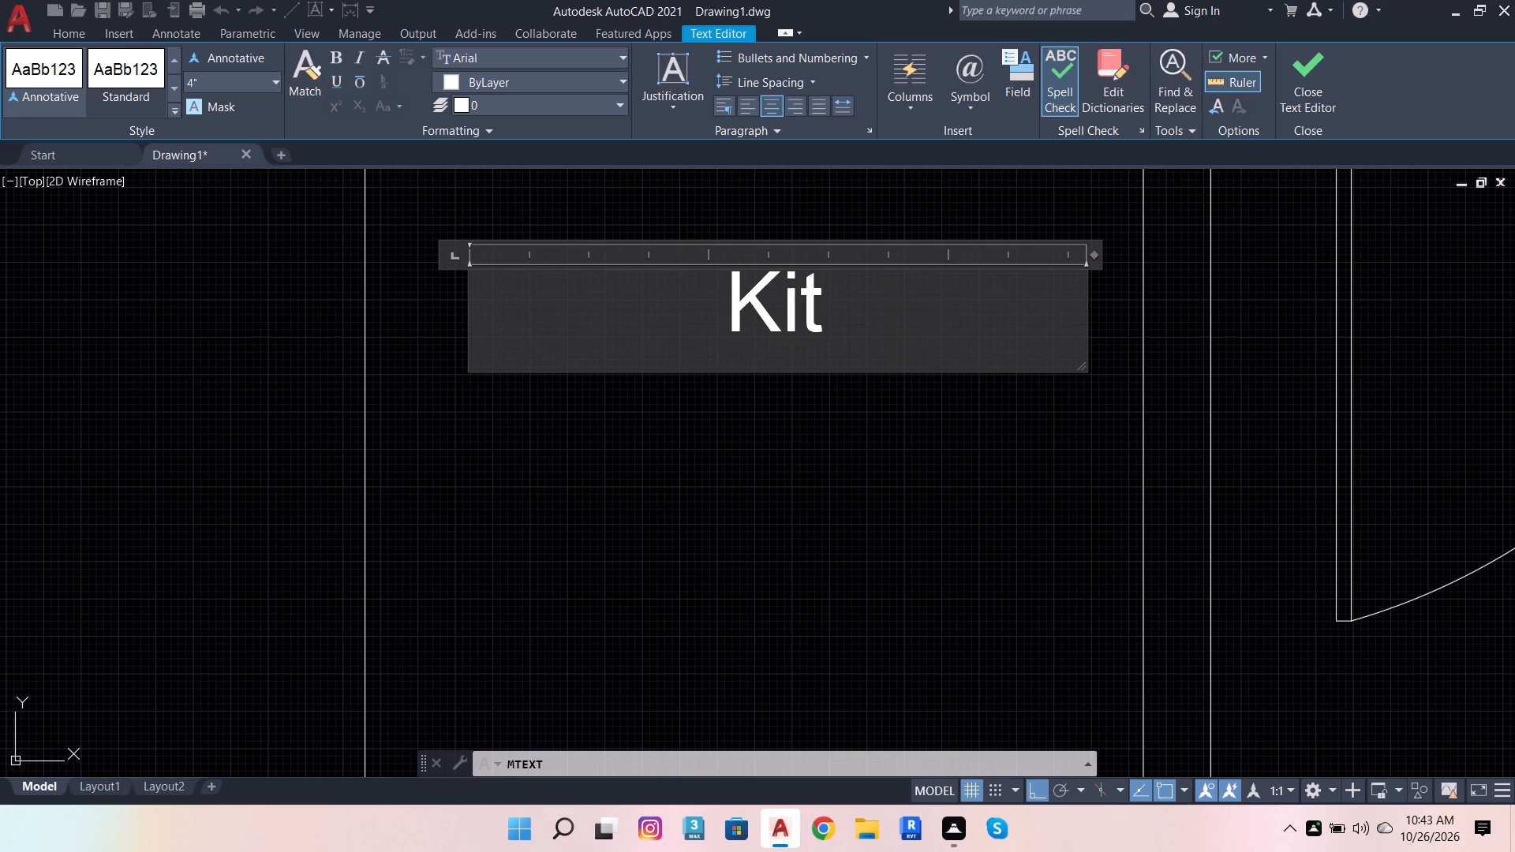
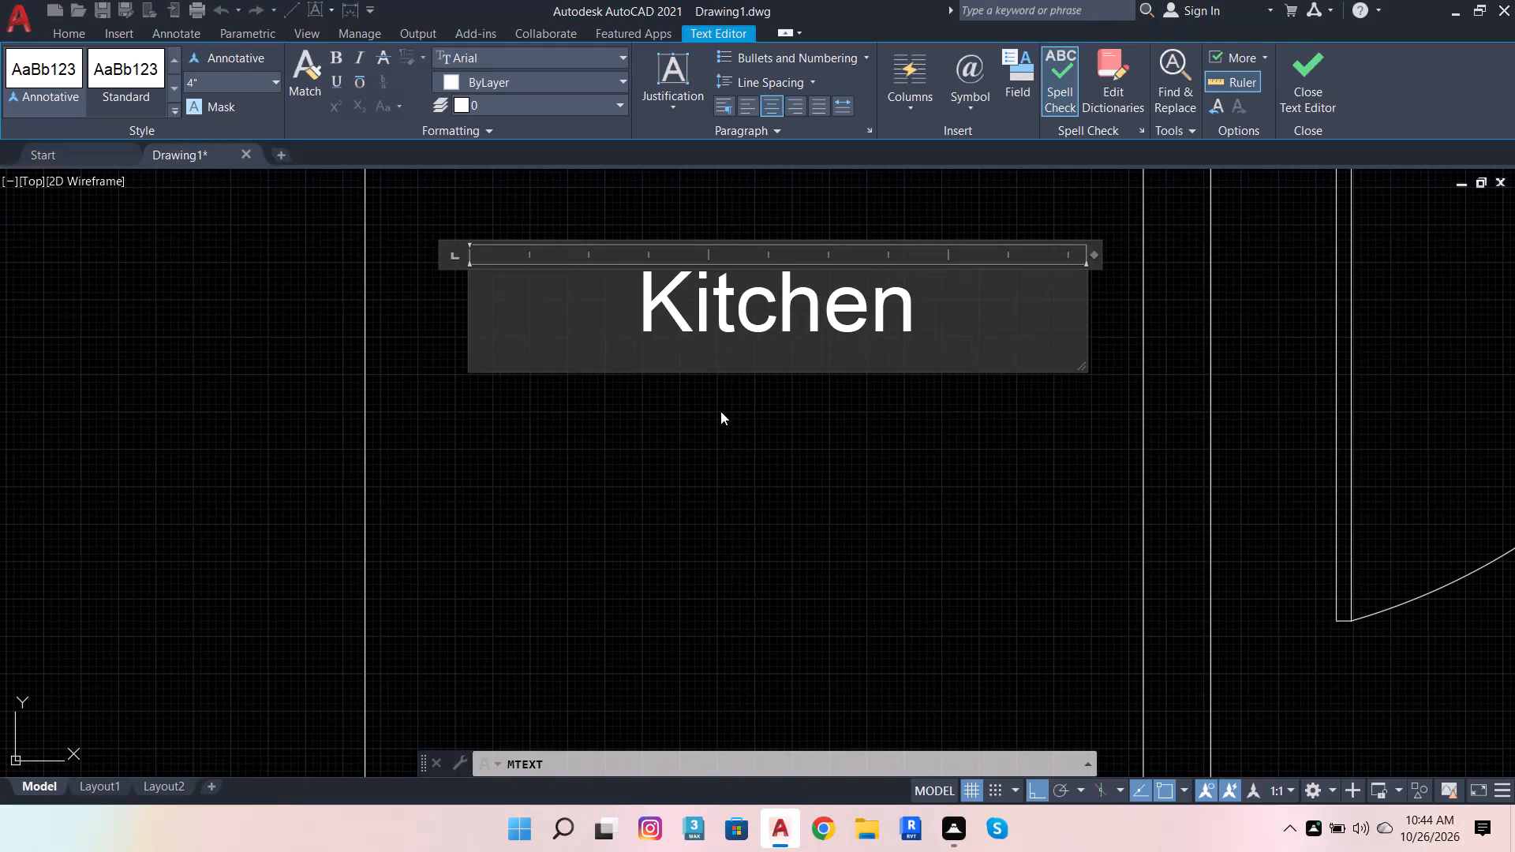
# Finish the Kitchen label inside the L-shaped counter.
pyautogui.scroll(-2, 709, 443)
pyautogui.scroll(2, 672, 518)
pyautogui.click(748, 409)
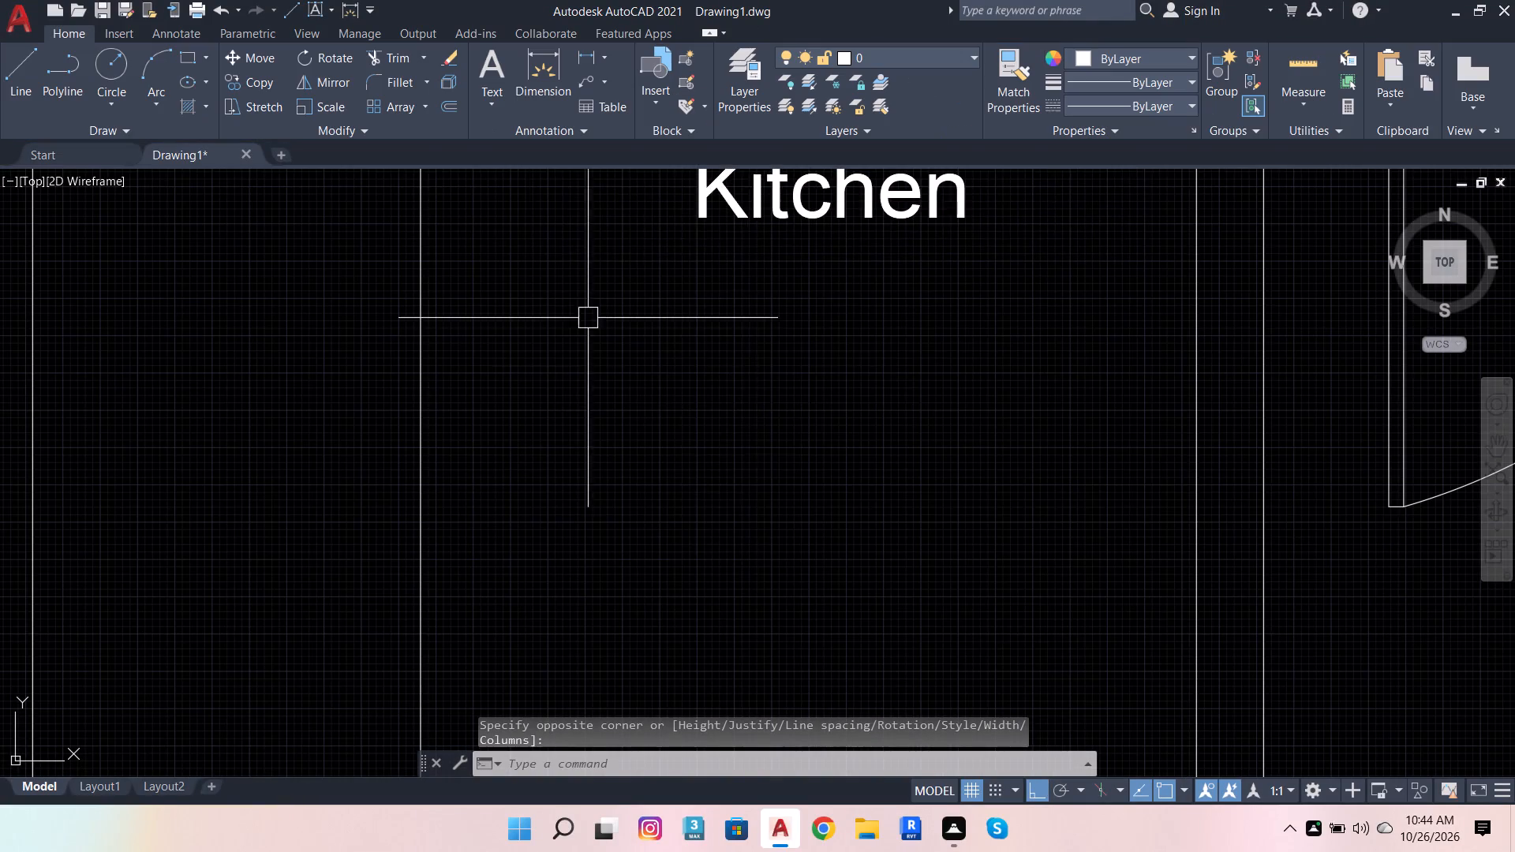
# Add a center-aligned multiline text label reading 6'8" X 8'4" below the Kitchen label.
pyautogui.scroll(-2, 466, 279)
pyautogui.click(496, 72)
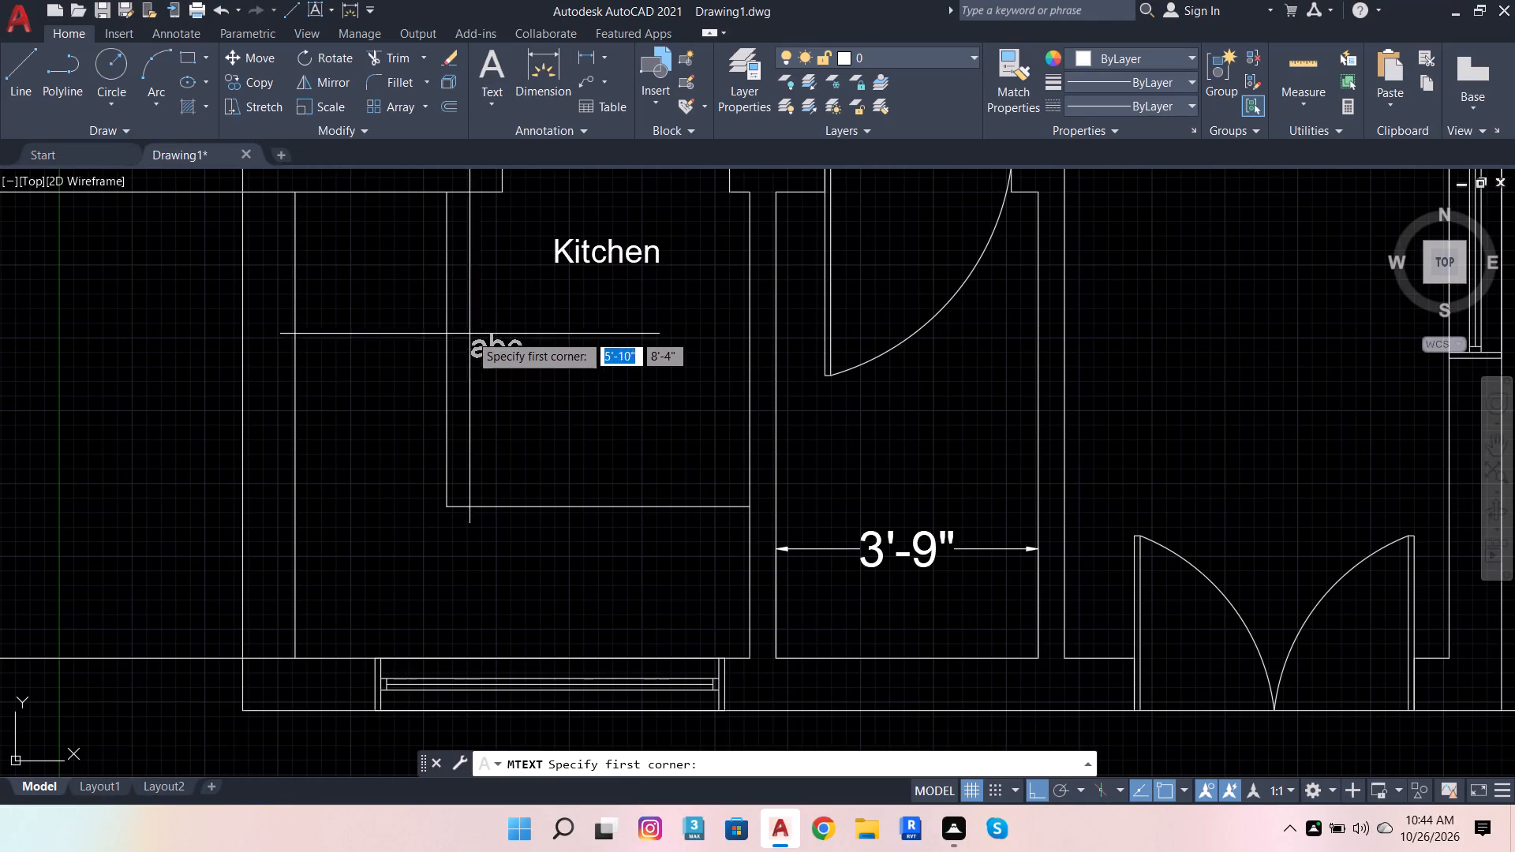
pyautogui.click(476, 326)
pyautogui.click(724, 380)
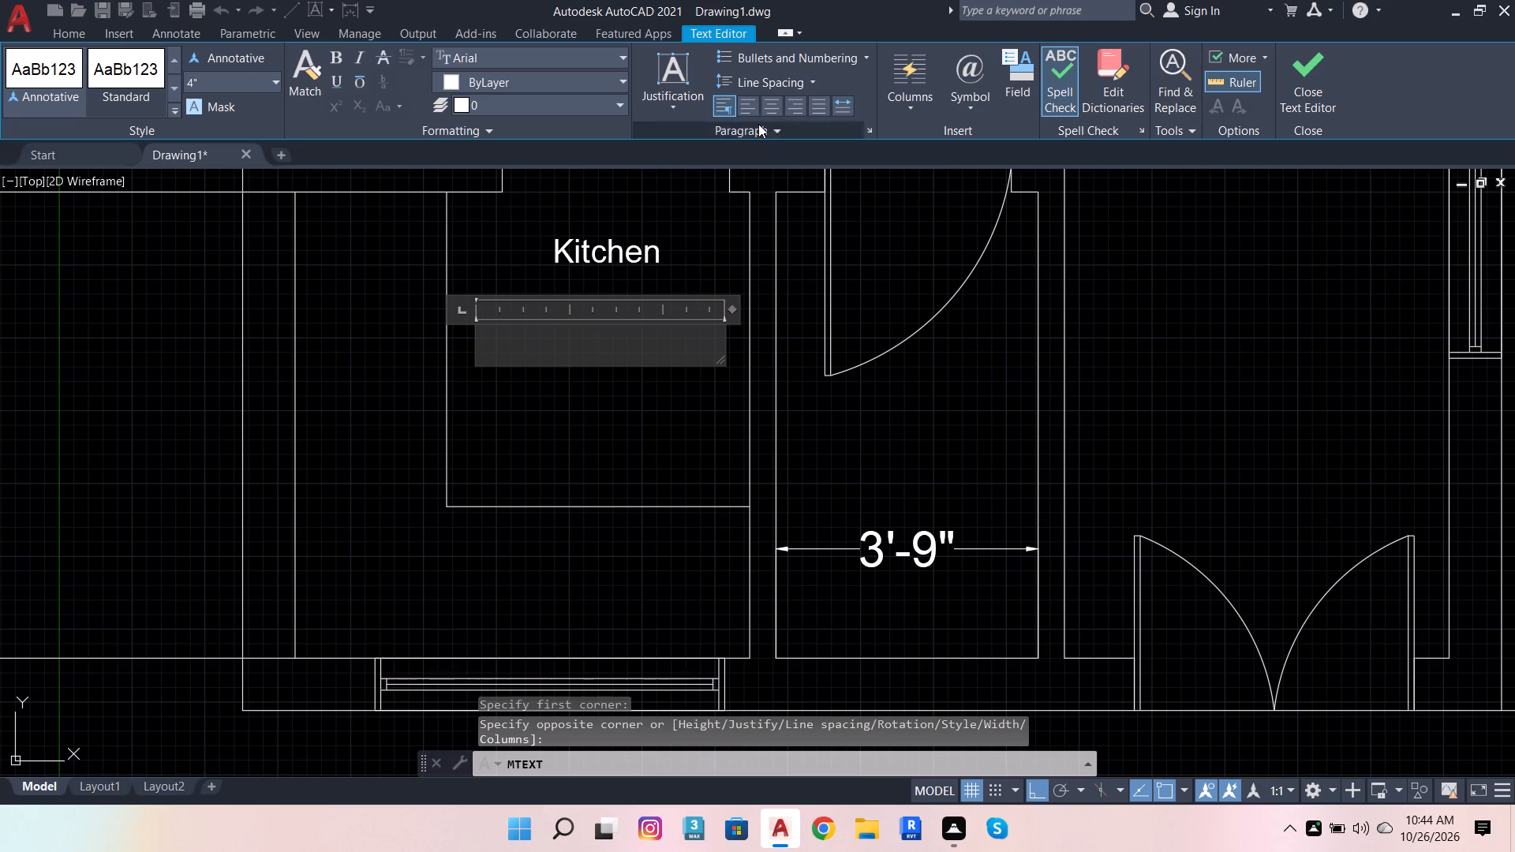
pyautogui.click(771, 106)
pyautogui.scroll(3, 542, 350)
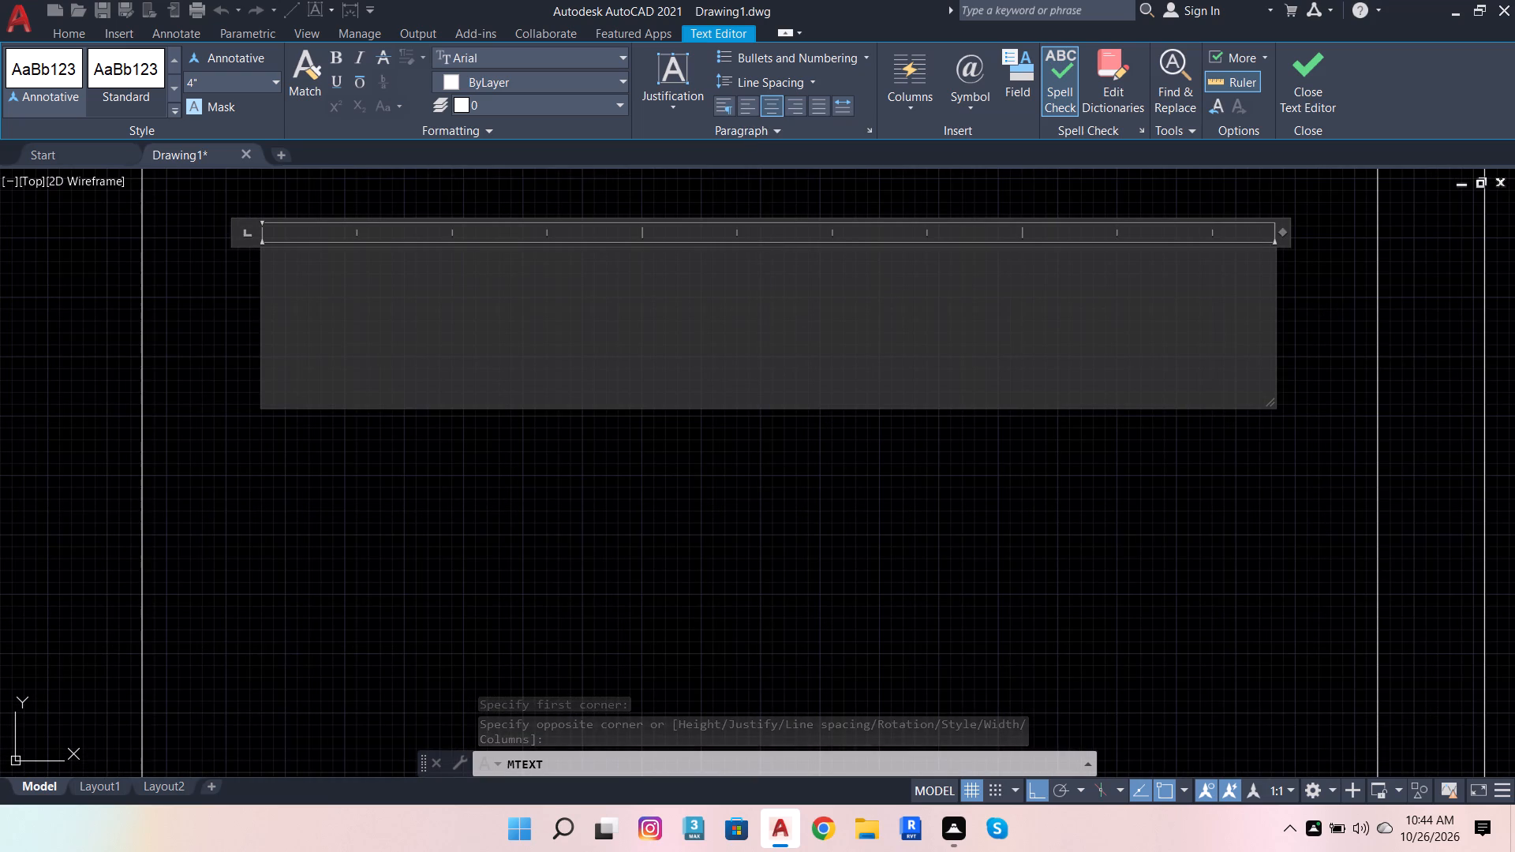
pyautogui.write("6'8")
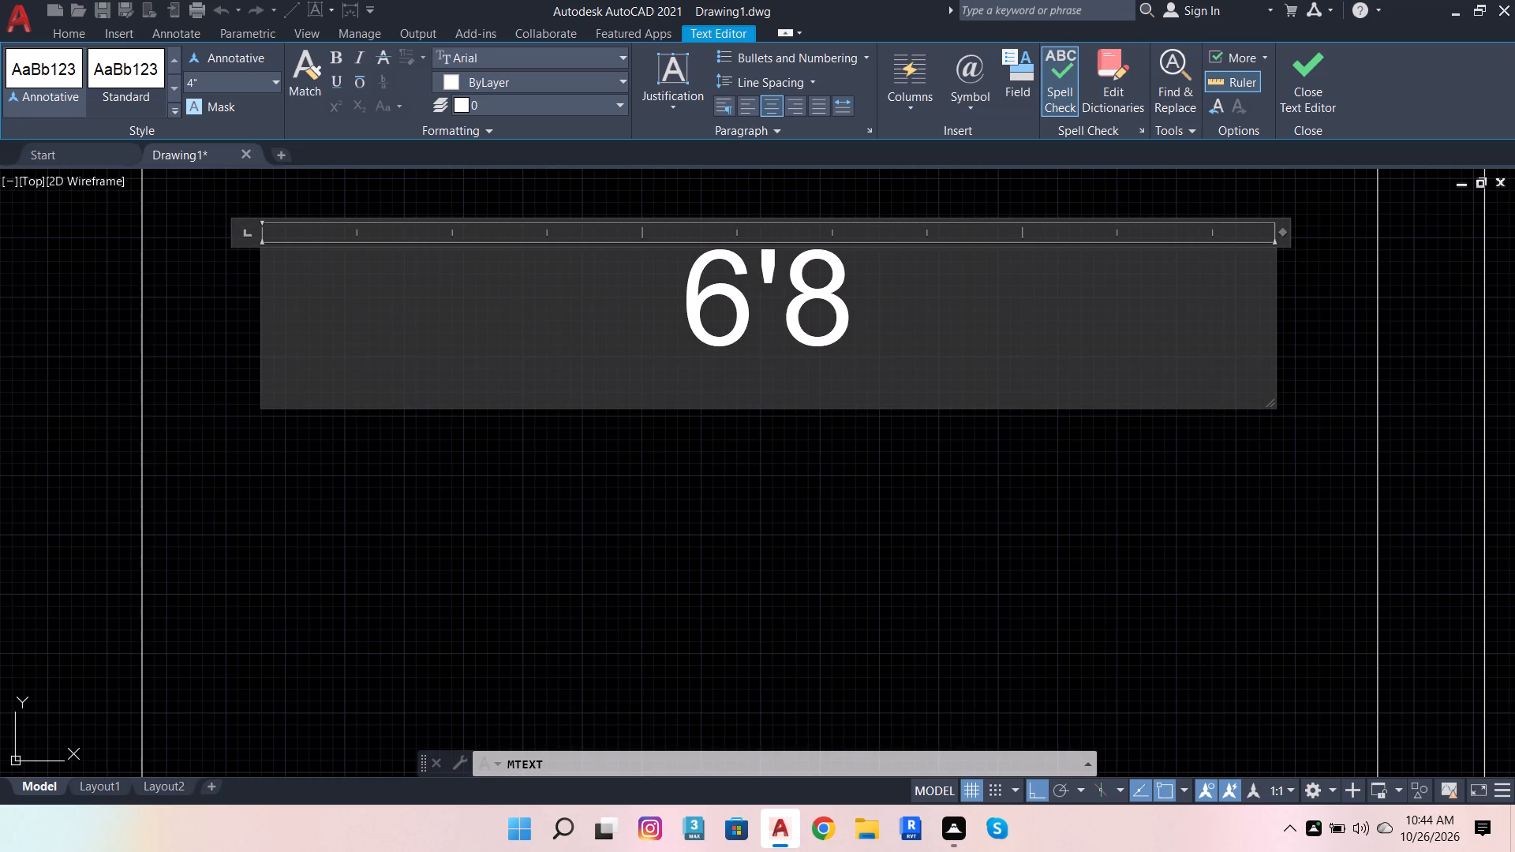
pyautogui.hotkey('shift', '"')
pyautogui.press('space')
pyautogui.write('X')
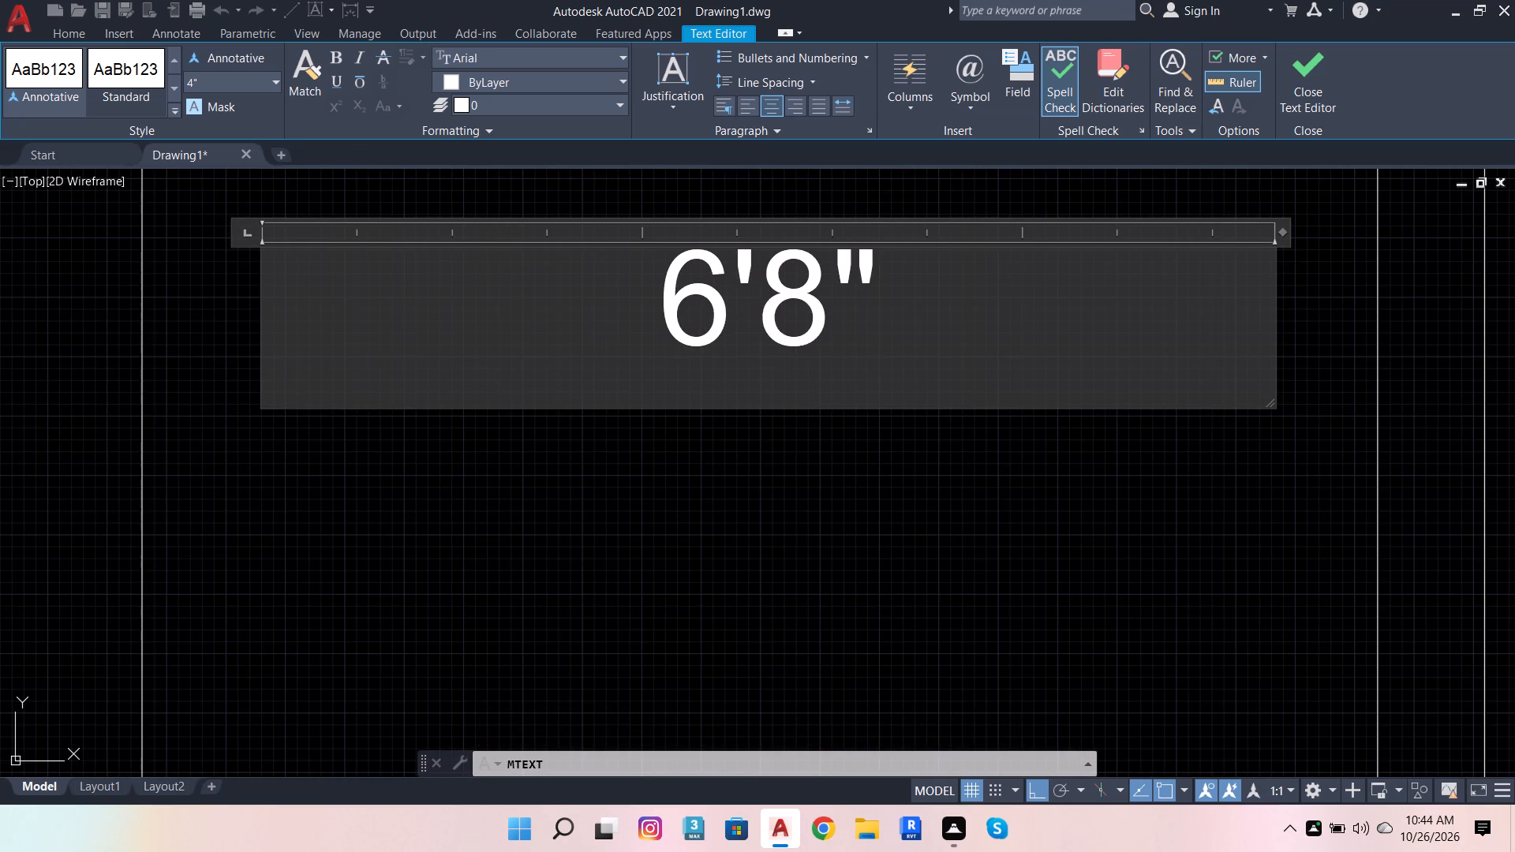
pyautogui.press('space')
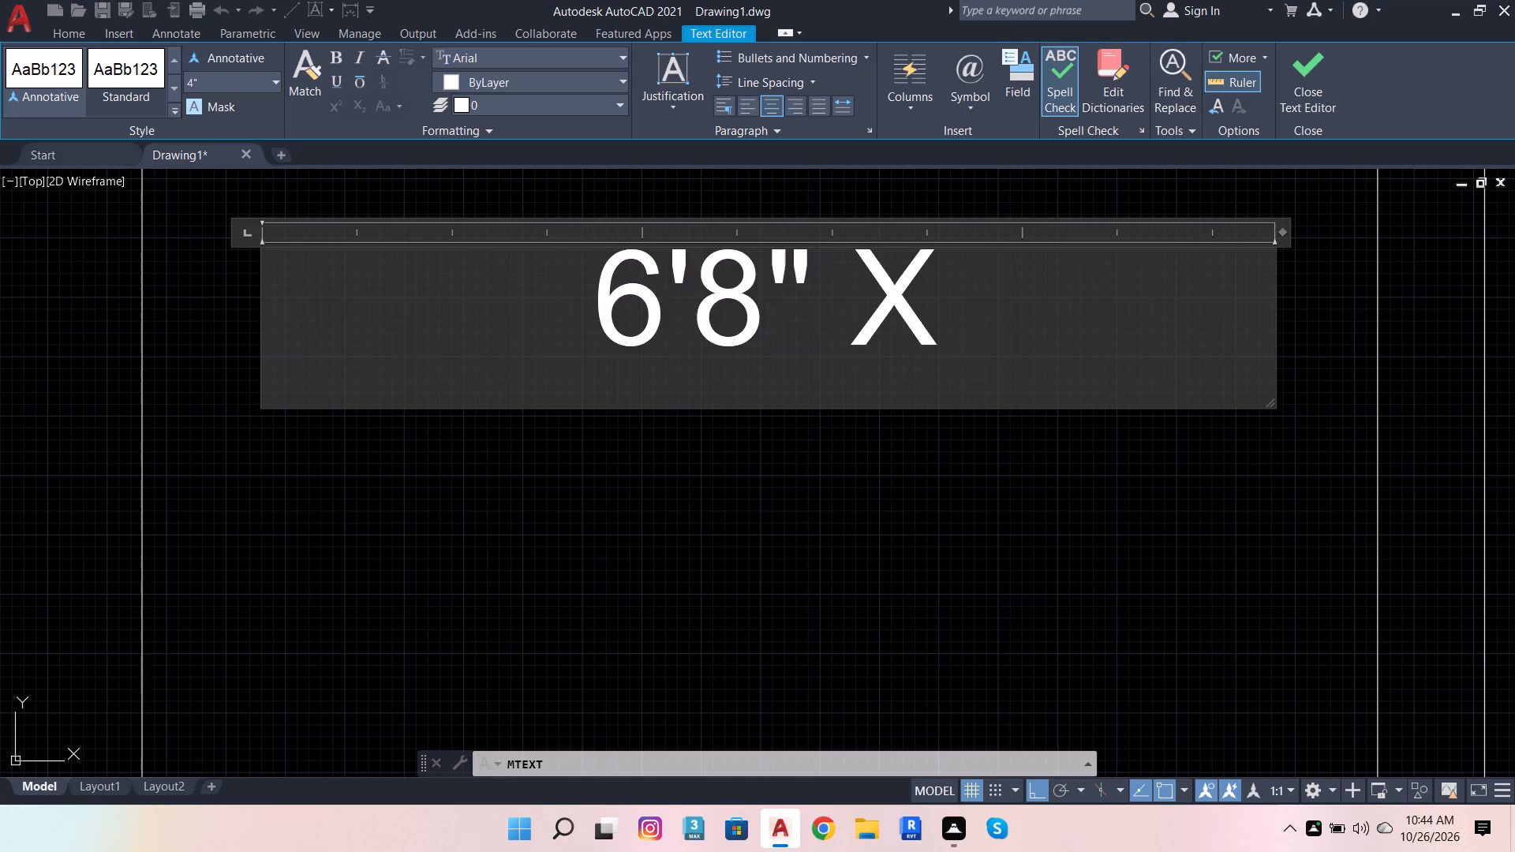
pyautogui.write('8\'4"')
pyautogui.scroll(-4, 764, 220)
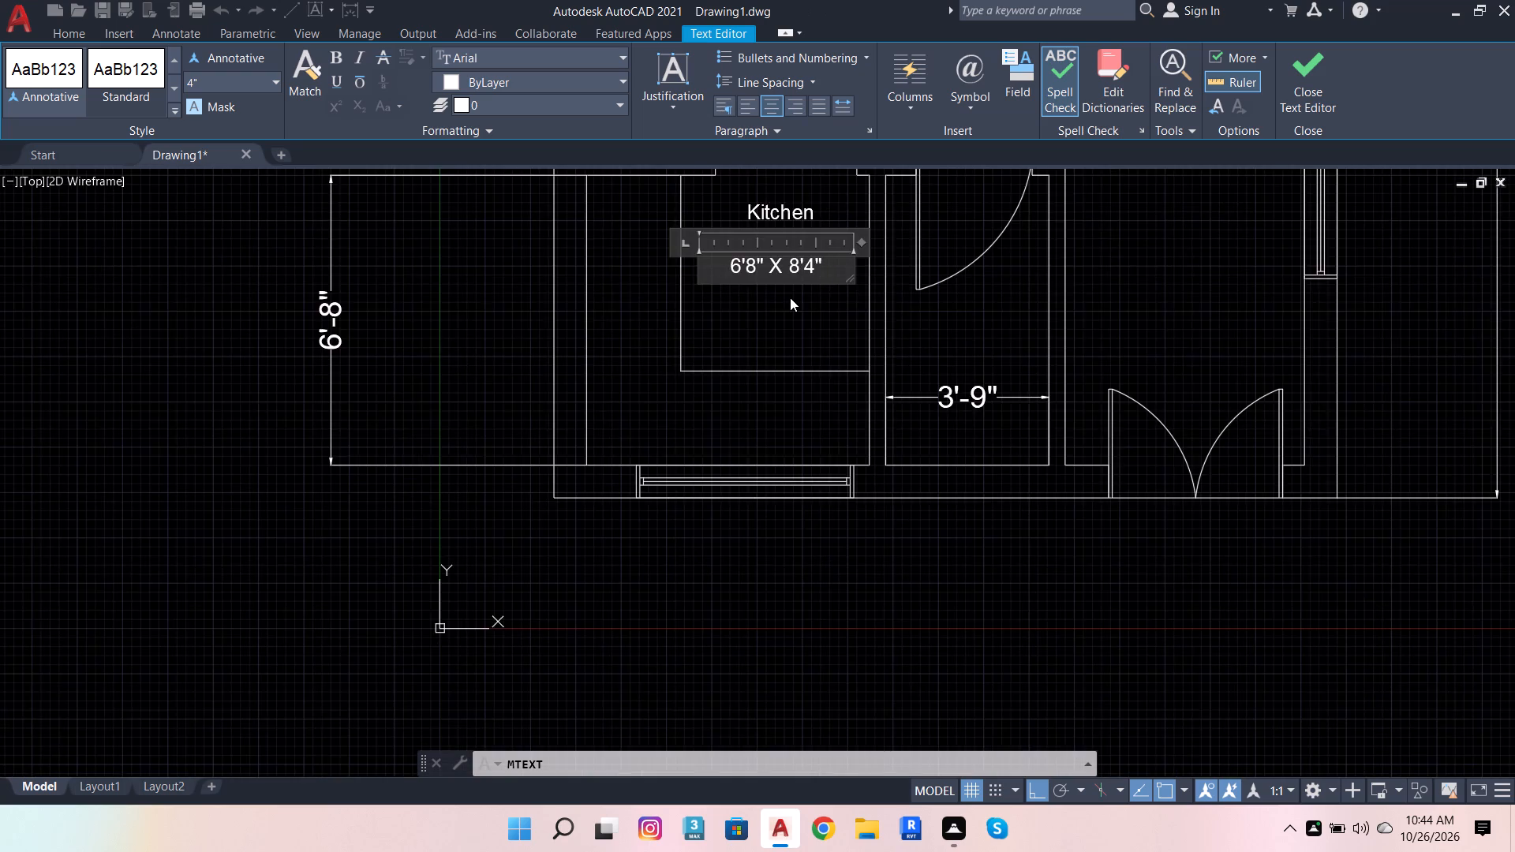
pyautogui.scroll(1, 790, 297)
pyautogui.click(790, 297)
# Add a center-aligned two-line label reading Pooja and 3'6" in the small room beside the kitchen, above the 3'-9" dimension.
pyautogui.scroll(-2, 493, 401)
pyautogui.scroll(2, 752, 384)
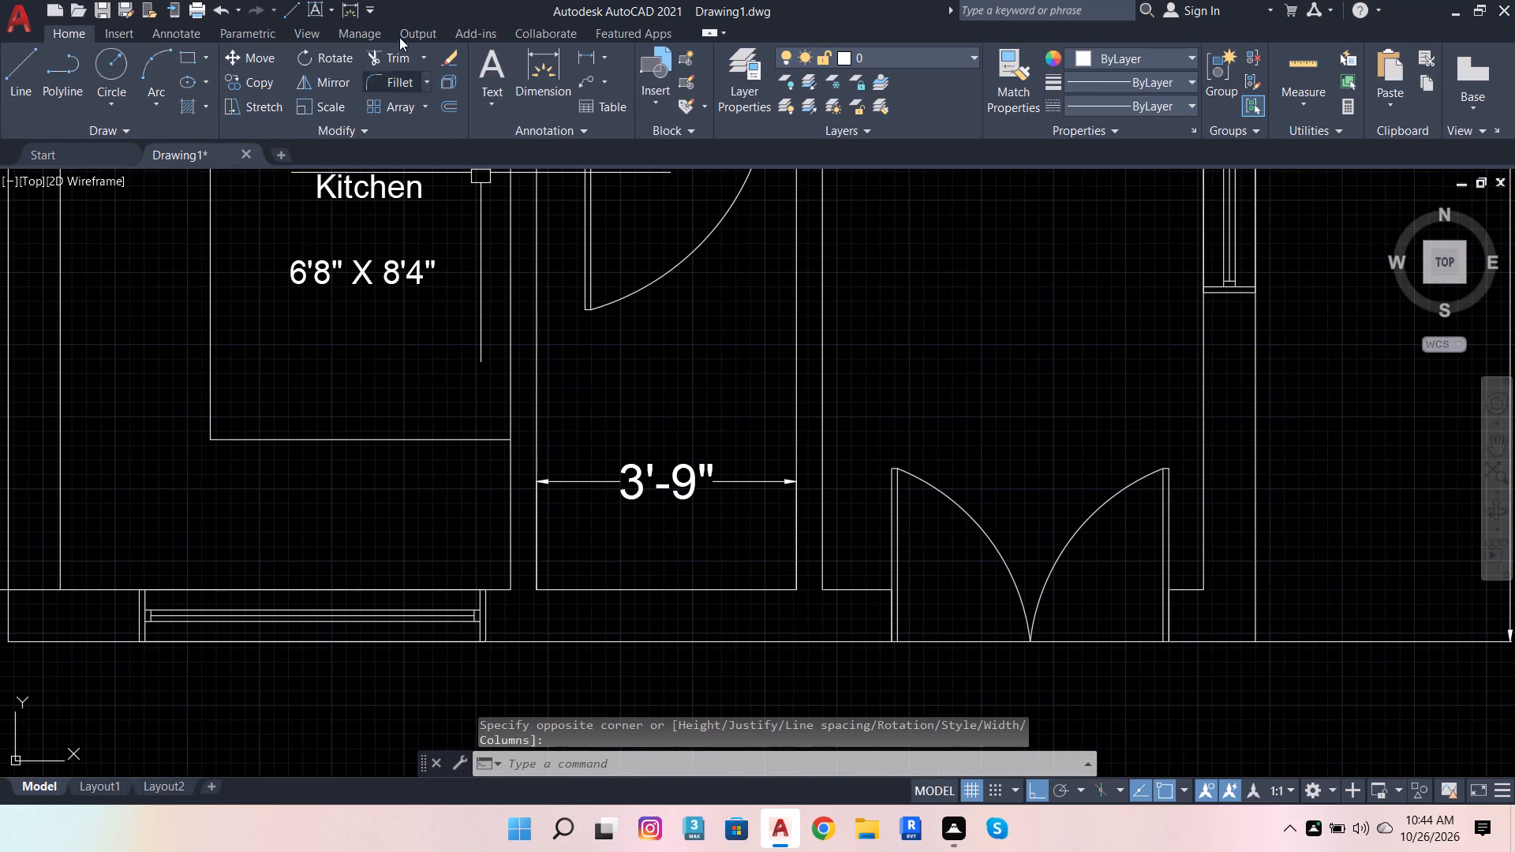
pyautogui.click(483, 74)
pyautogui.click(562, 334)
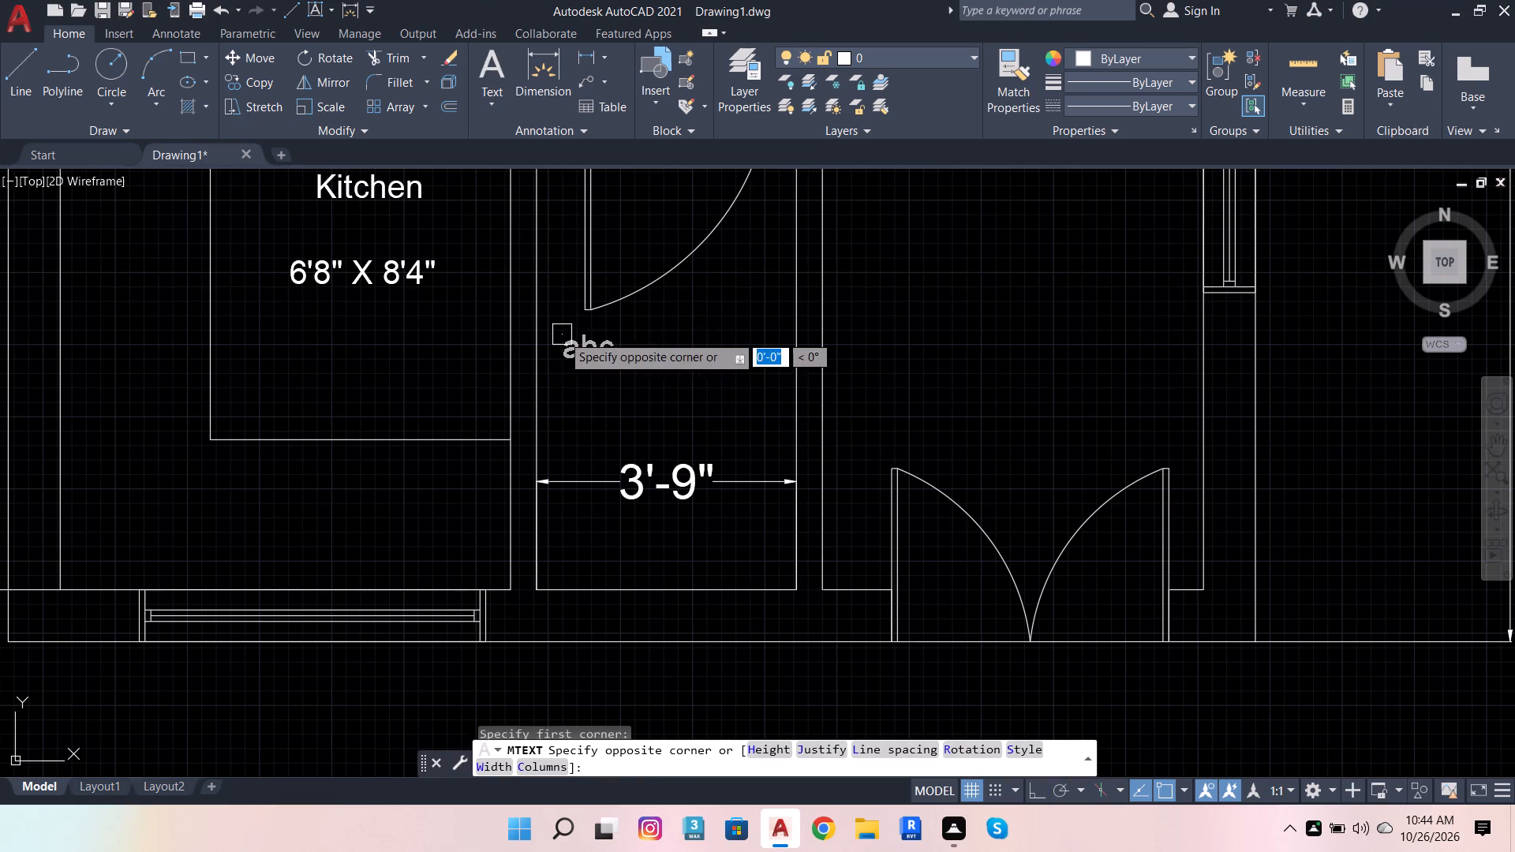
pyautogui.click(768, 384)
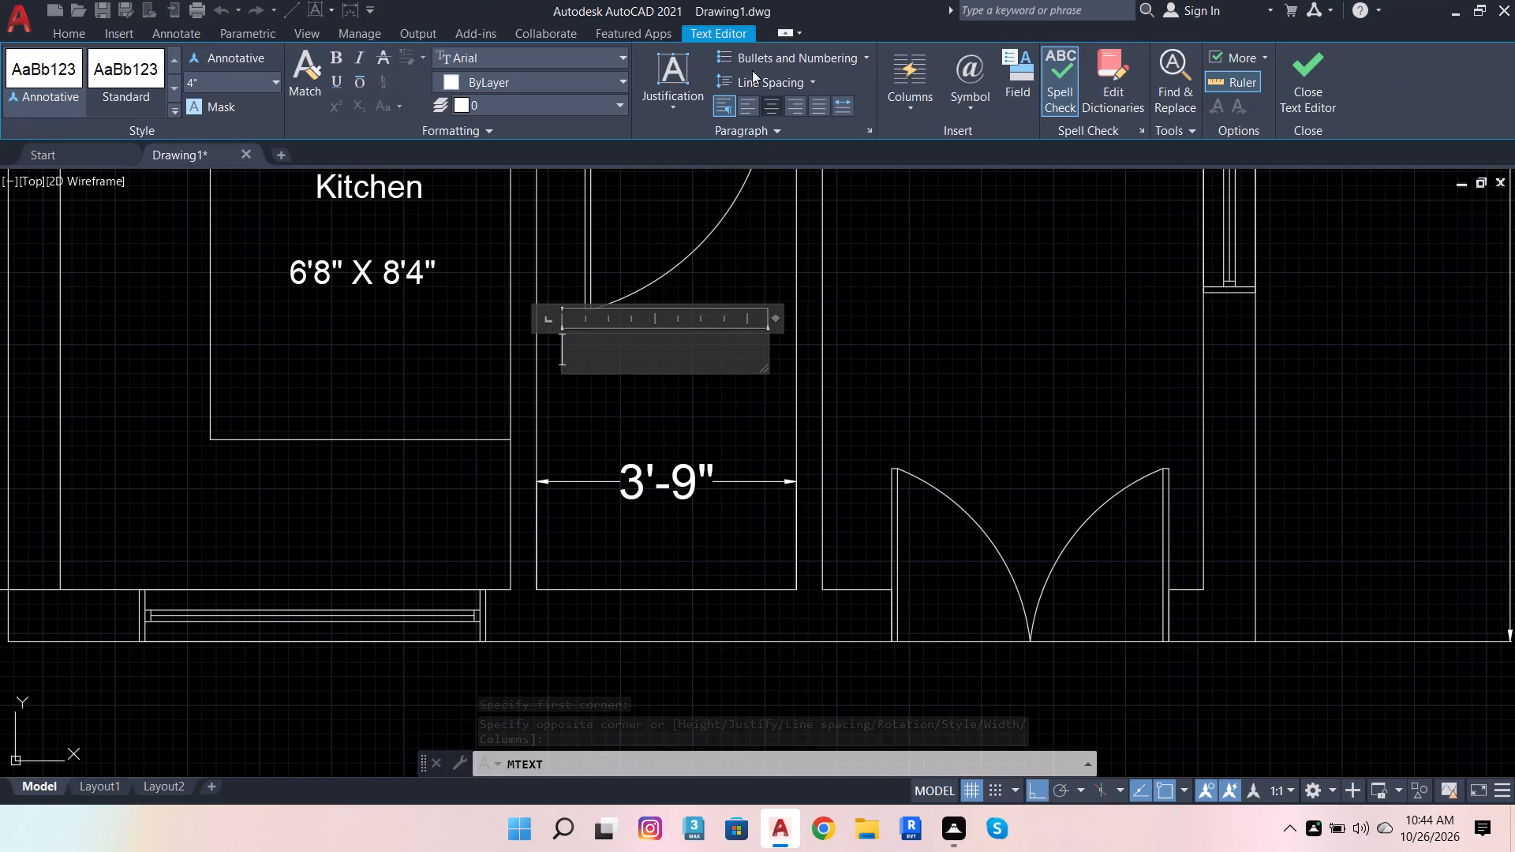
pyautogui.click(772, 107)
pyautogui.scroll(2, 630, 358)
pyautogui.click(712, 345)
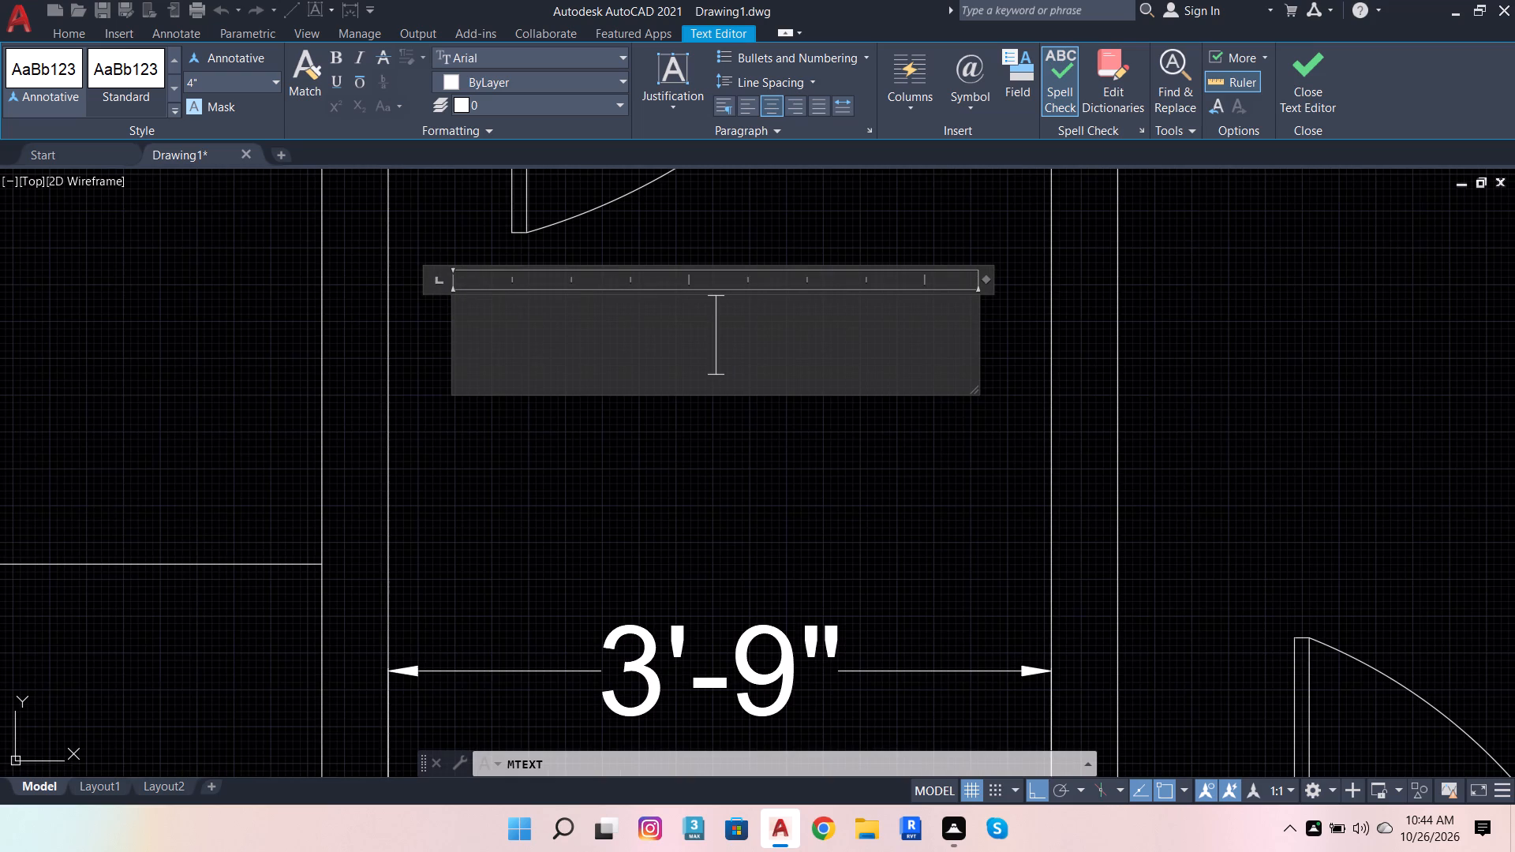
pyautogui.hotkey('shift', 'p')
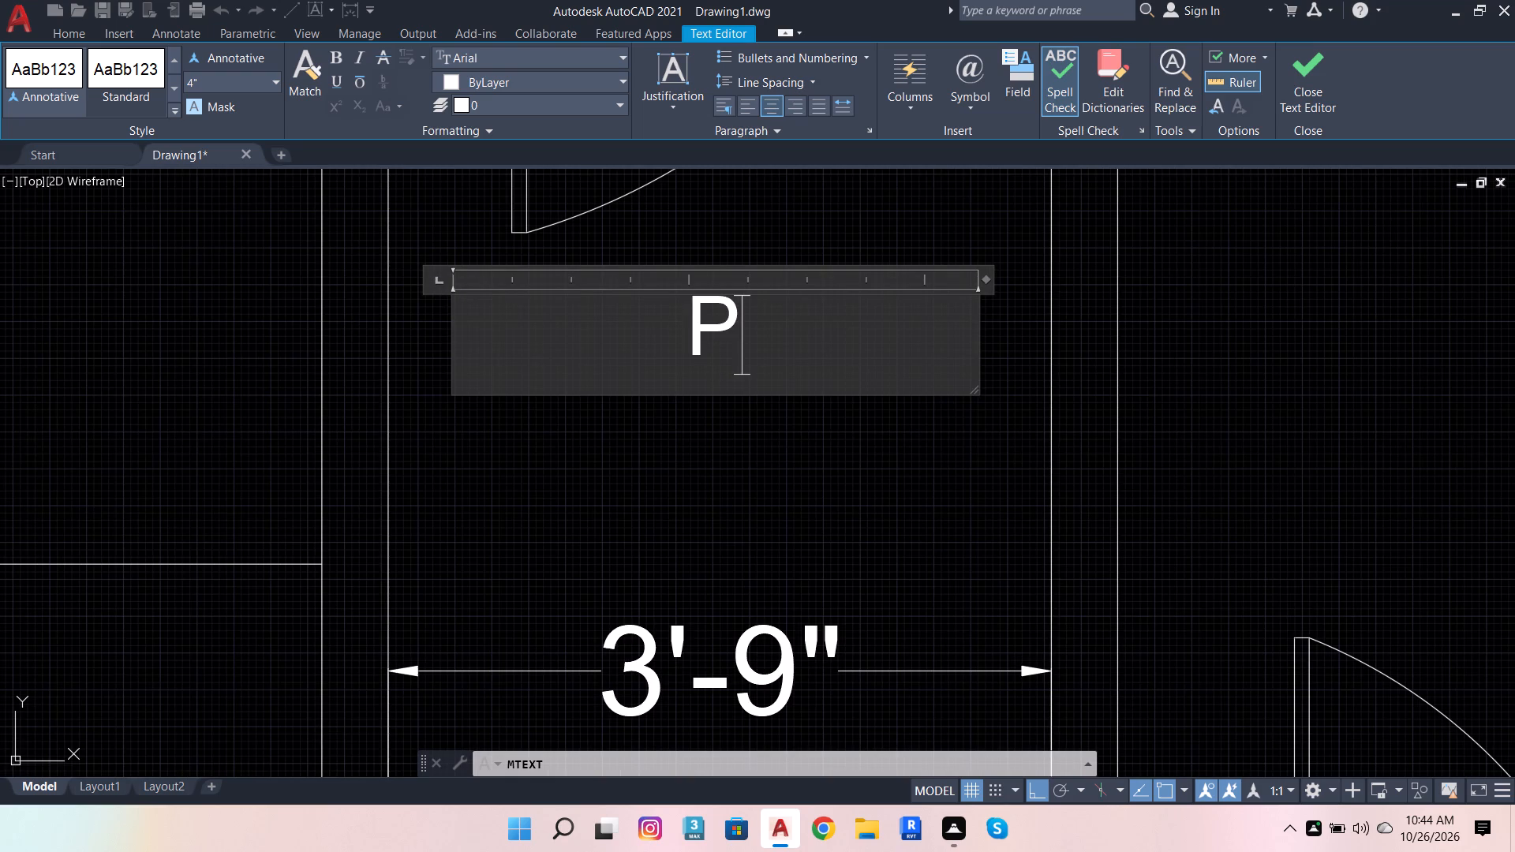
pyautogui.write('oojs')
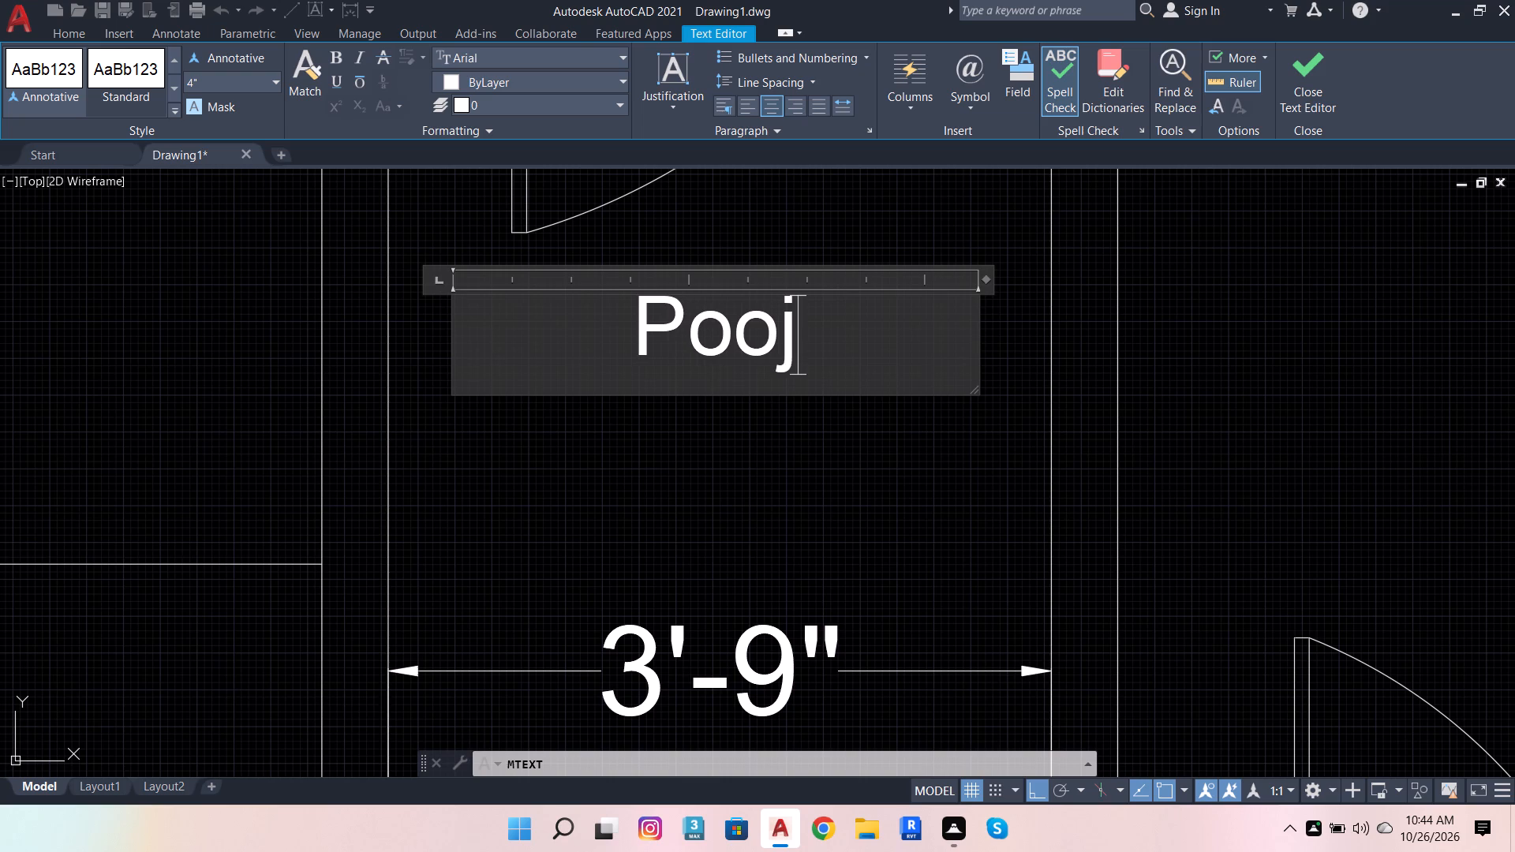
pyautogui.press('BackSpace')
pyautogui.write('a')
pyautogui.press('space')
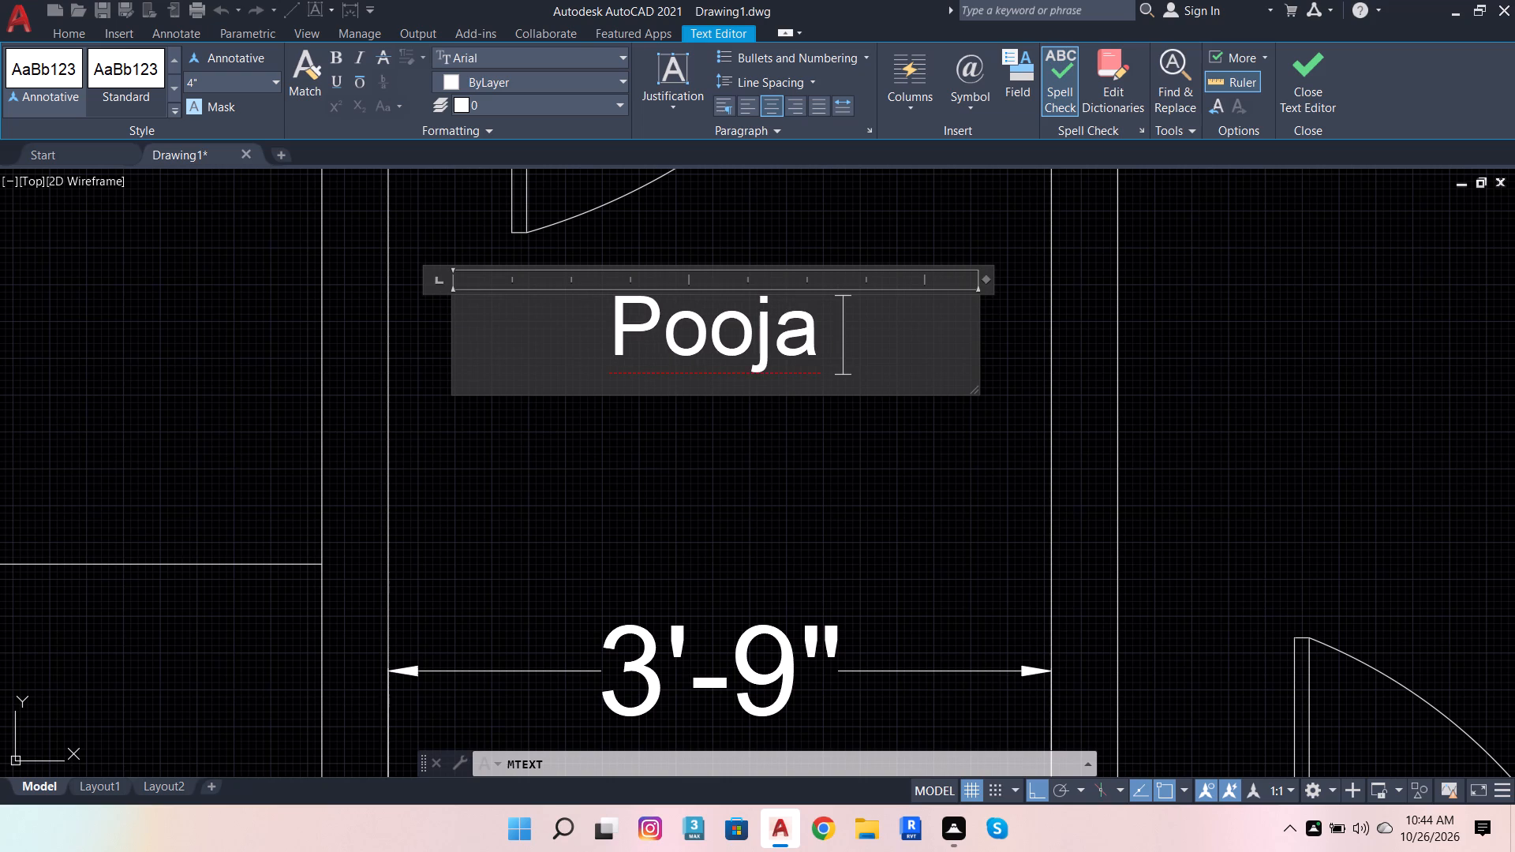
pyautogui.press('Return')
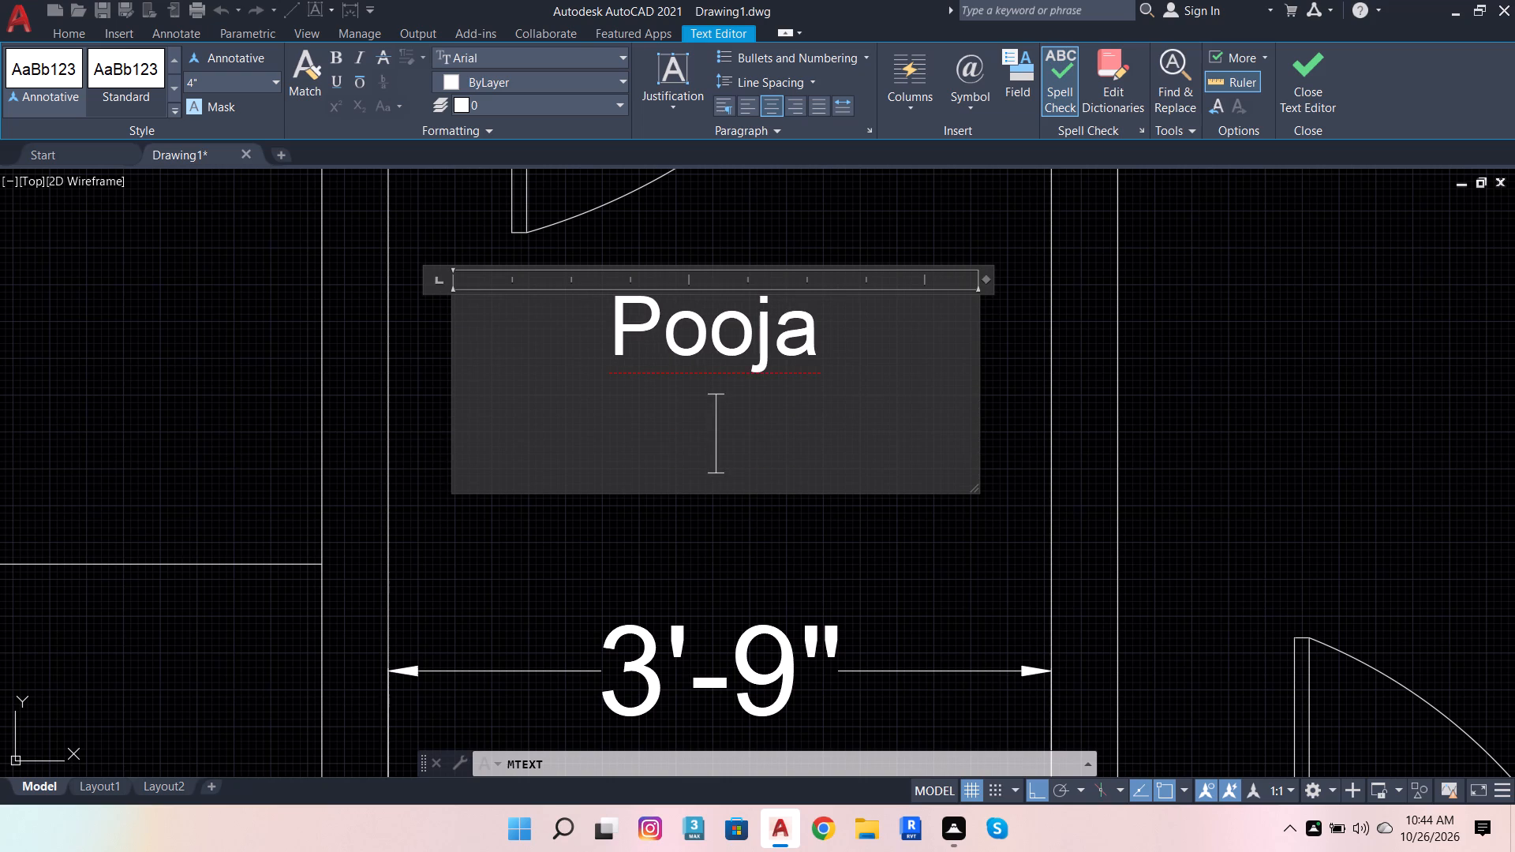
pyautogui.write("3'")
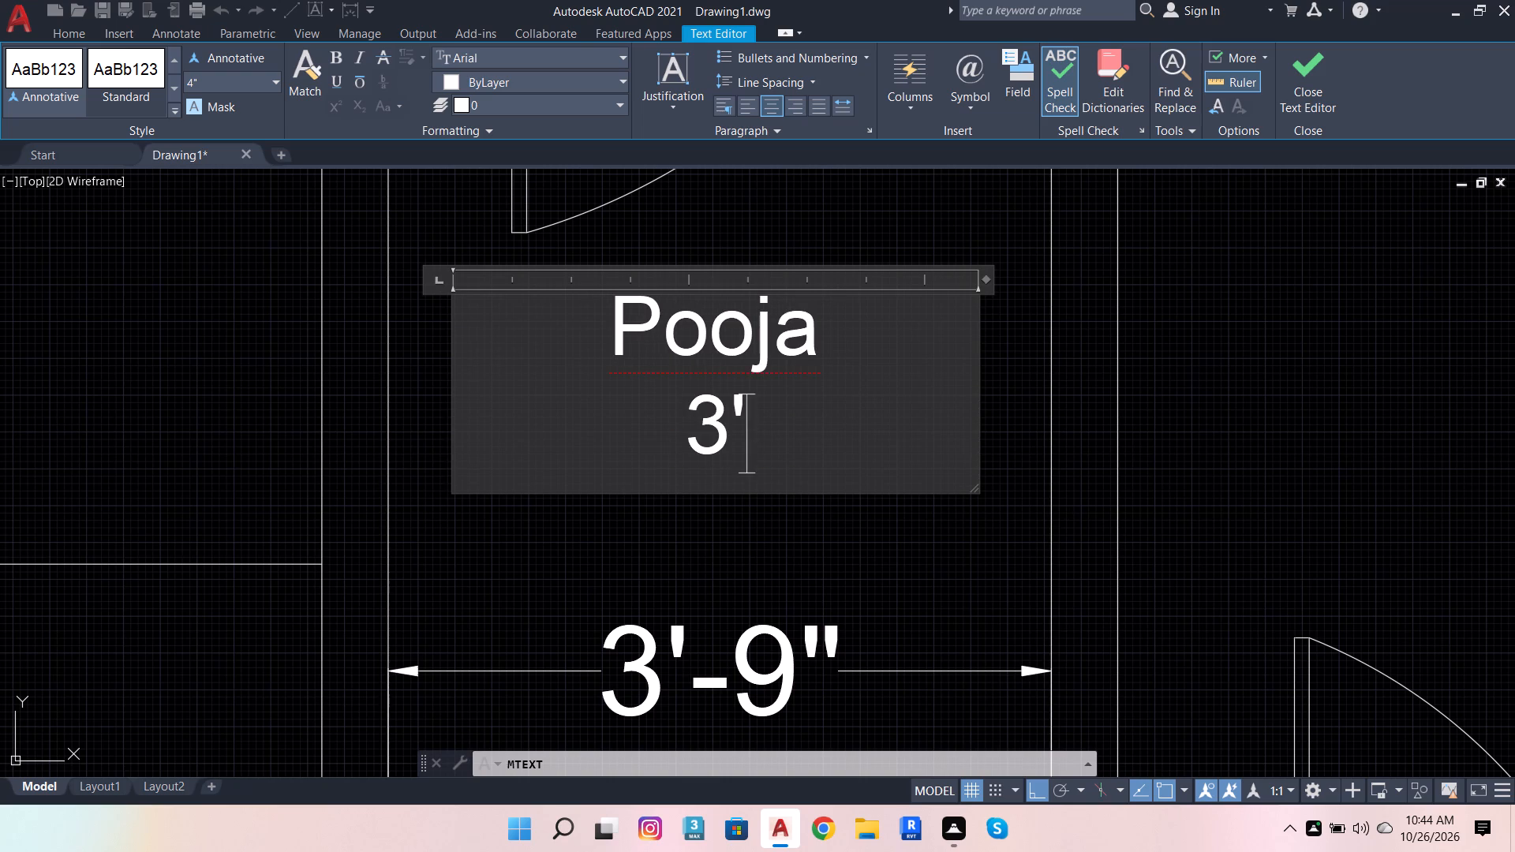
pyautogui.press('6')
pyautogui.hotkey('shift', '"')
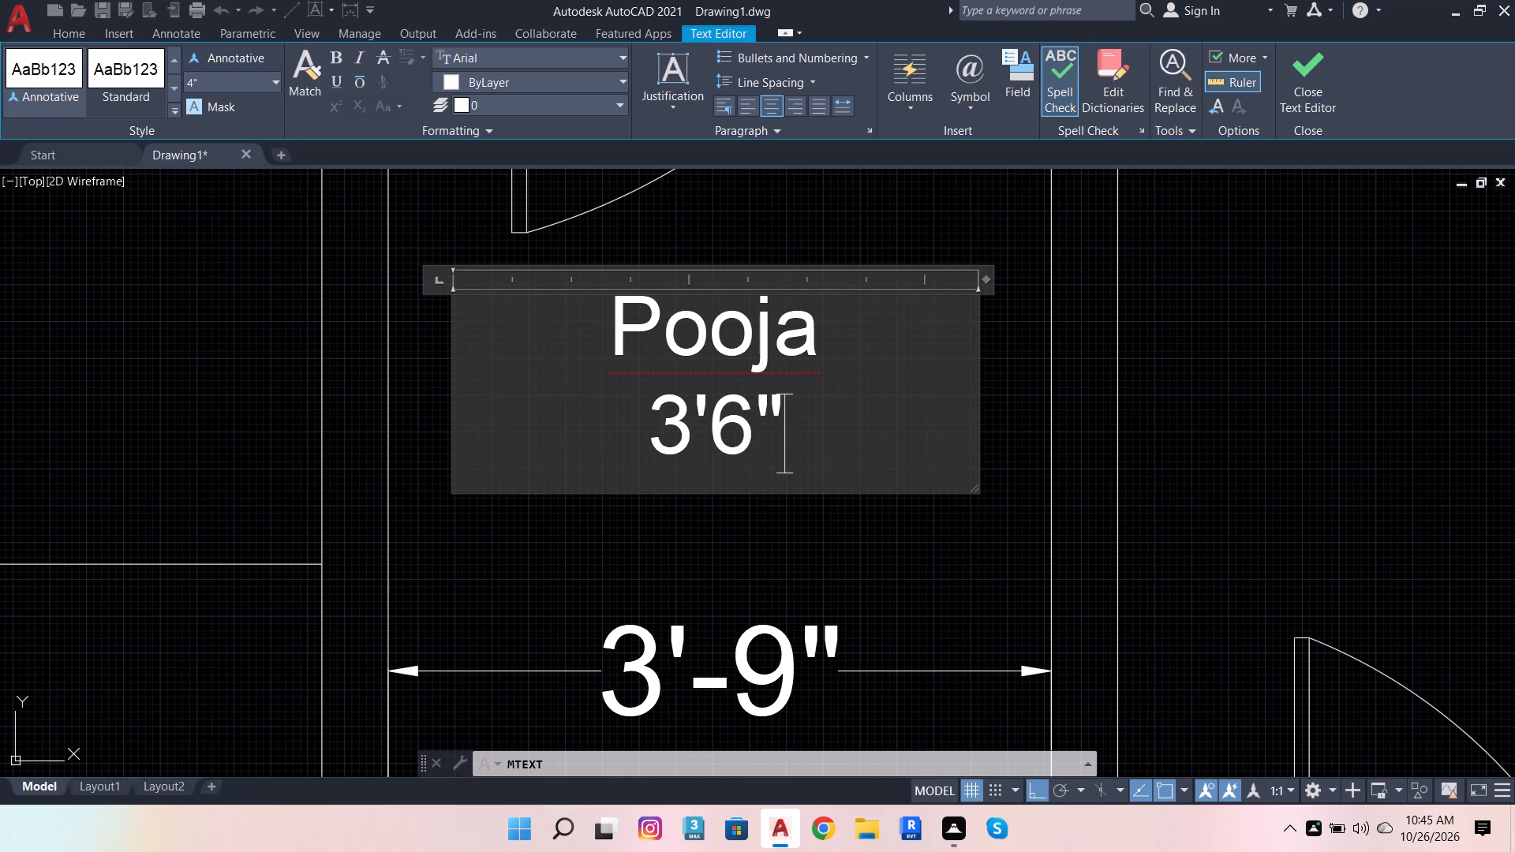
pyautogui.scroll(-3, 790, 383)
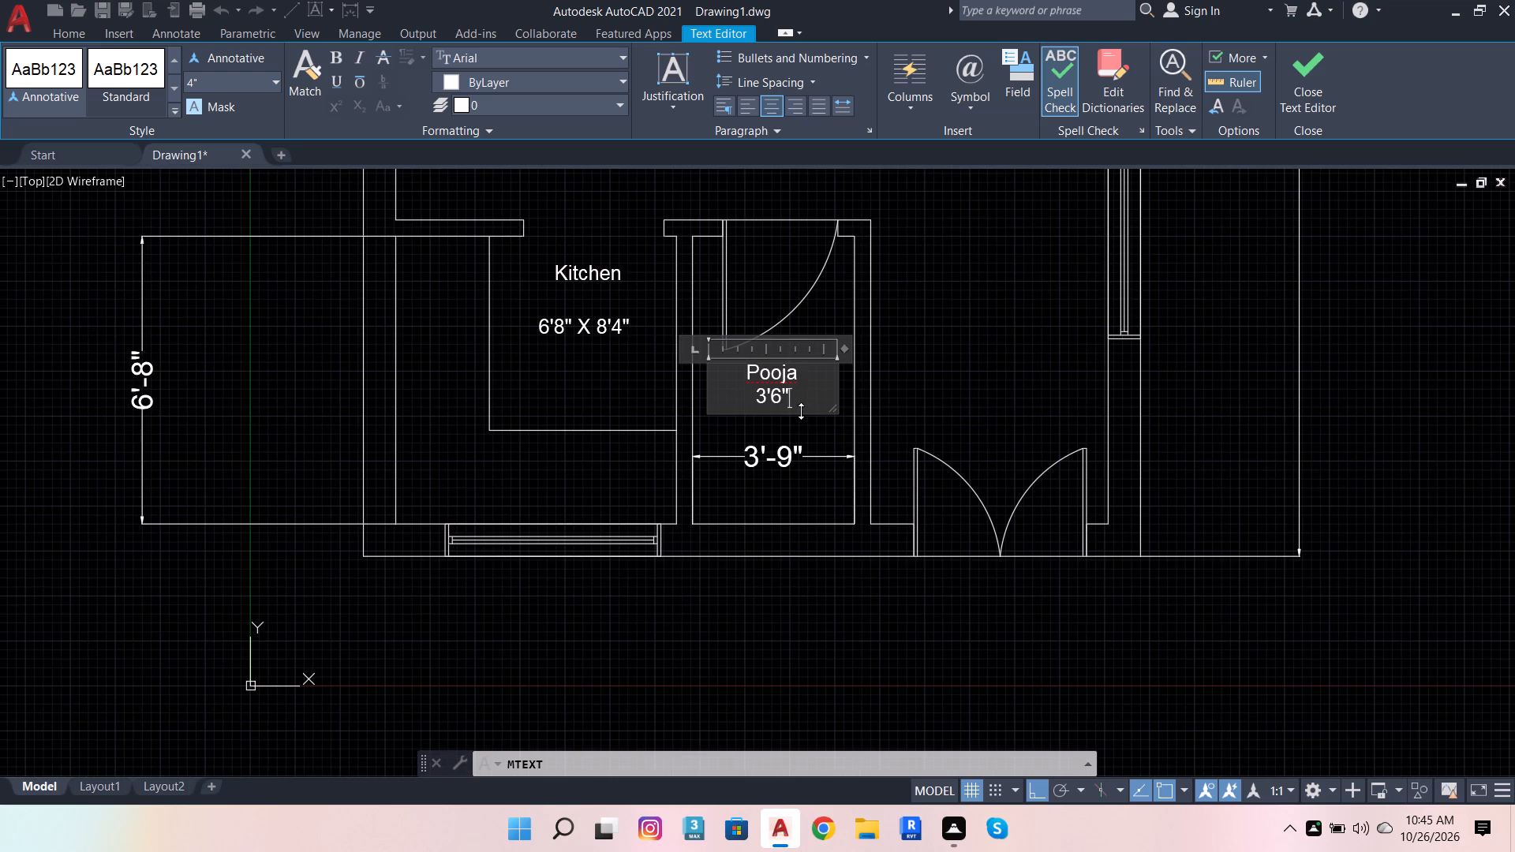
pyautogui.moveTo(1021, 402); pyautogui.dragTo(1020, 411)
# Copy the 6'2" label from the passage beside the bedroom straight down to the entrance area between the Pooja room and the outer wall.
pyautogui.scroll(-3, 854, 562)
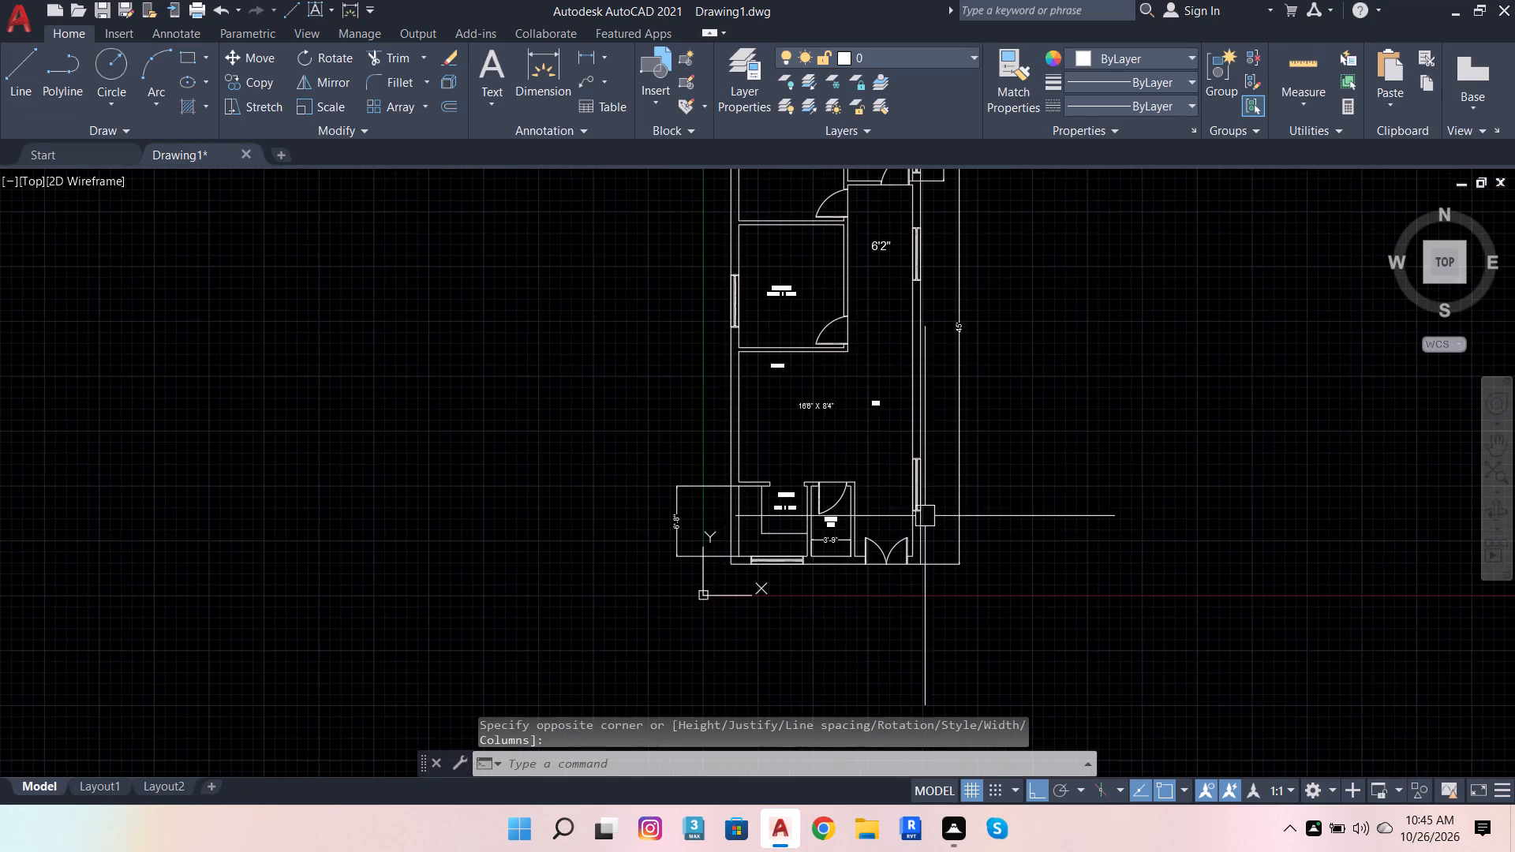
pyautogui.scroll(2, 925, 516)
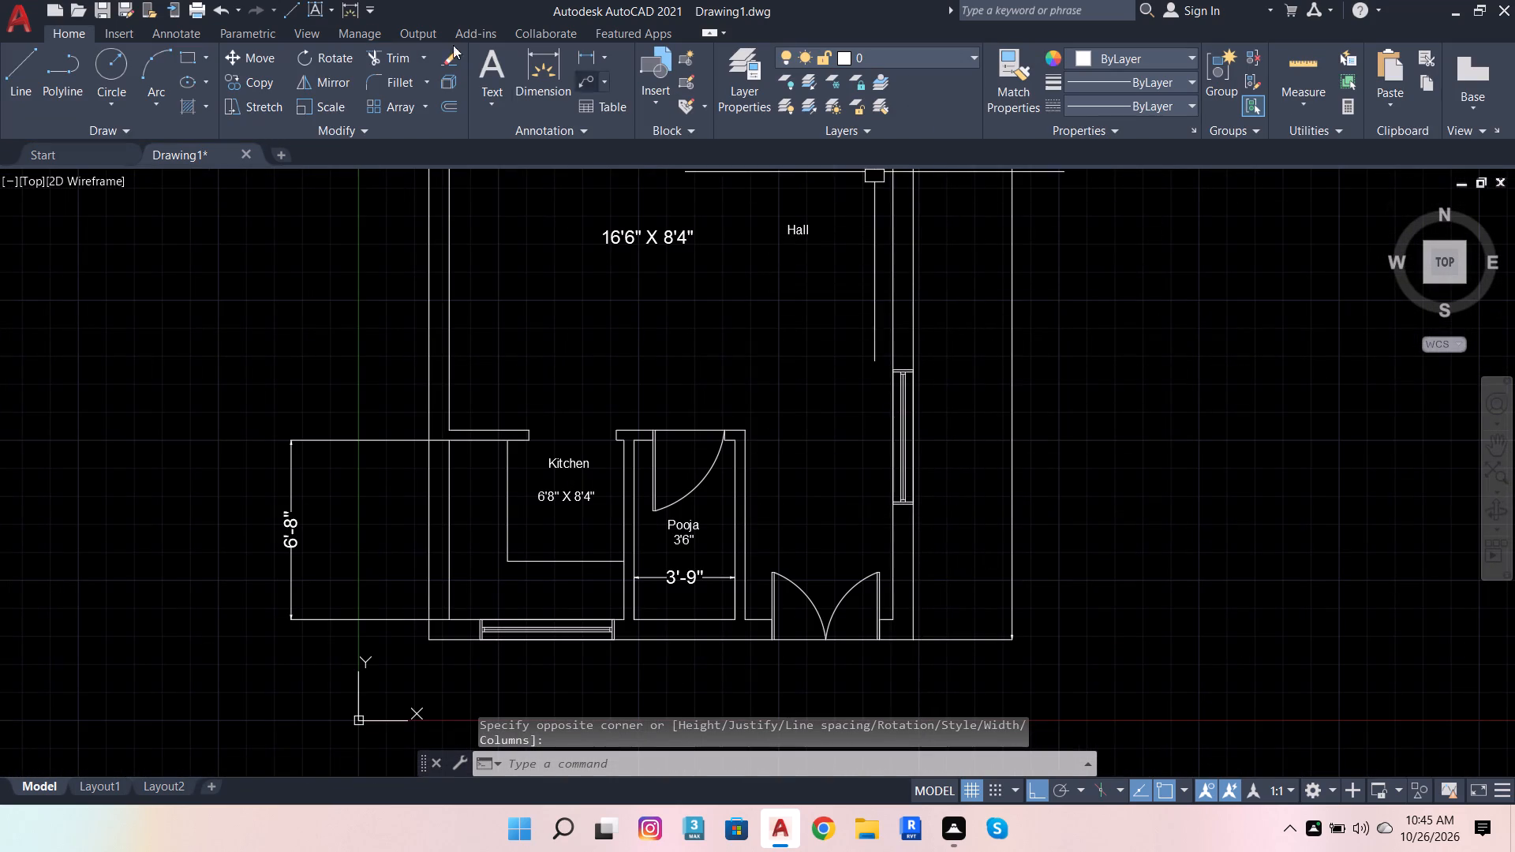
pyautogui.scroll(-1, 583, 573)
pyautogui.scroll(-2, 746, 448)
pyautogui.scroll(3, 749, 327)
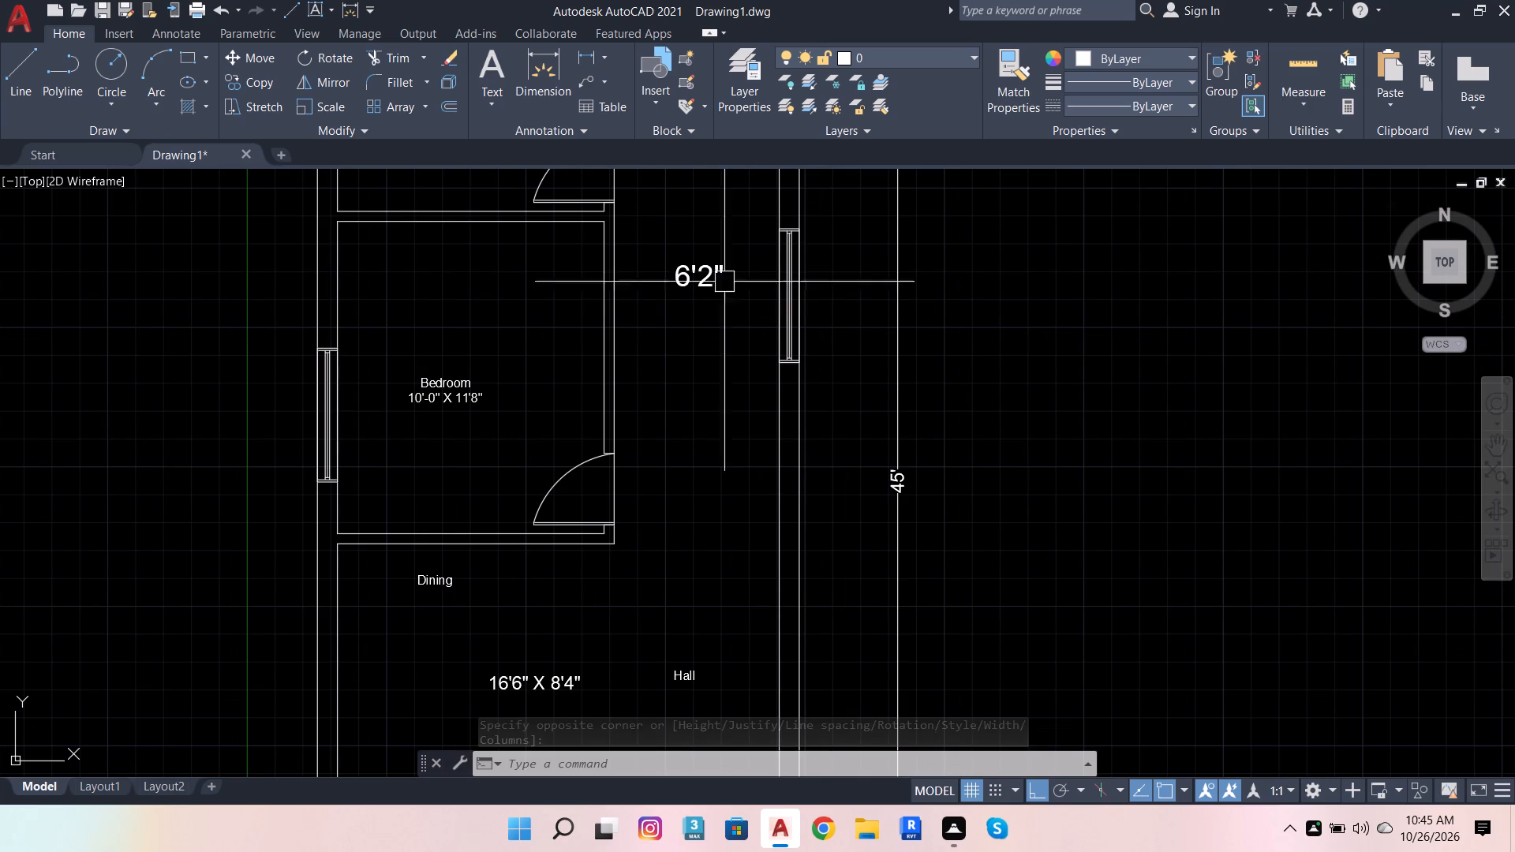
pyautogui.click(713, 263)
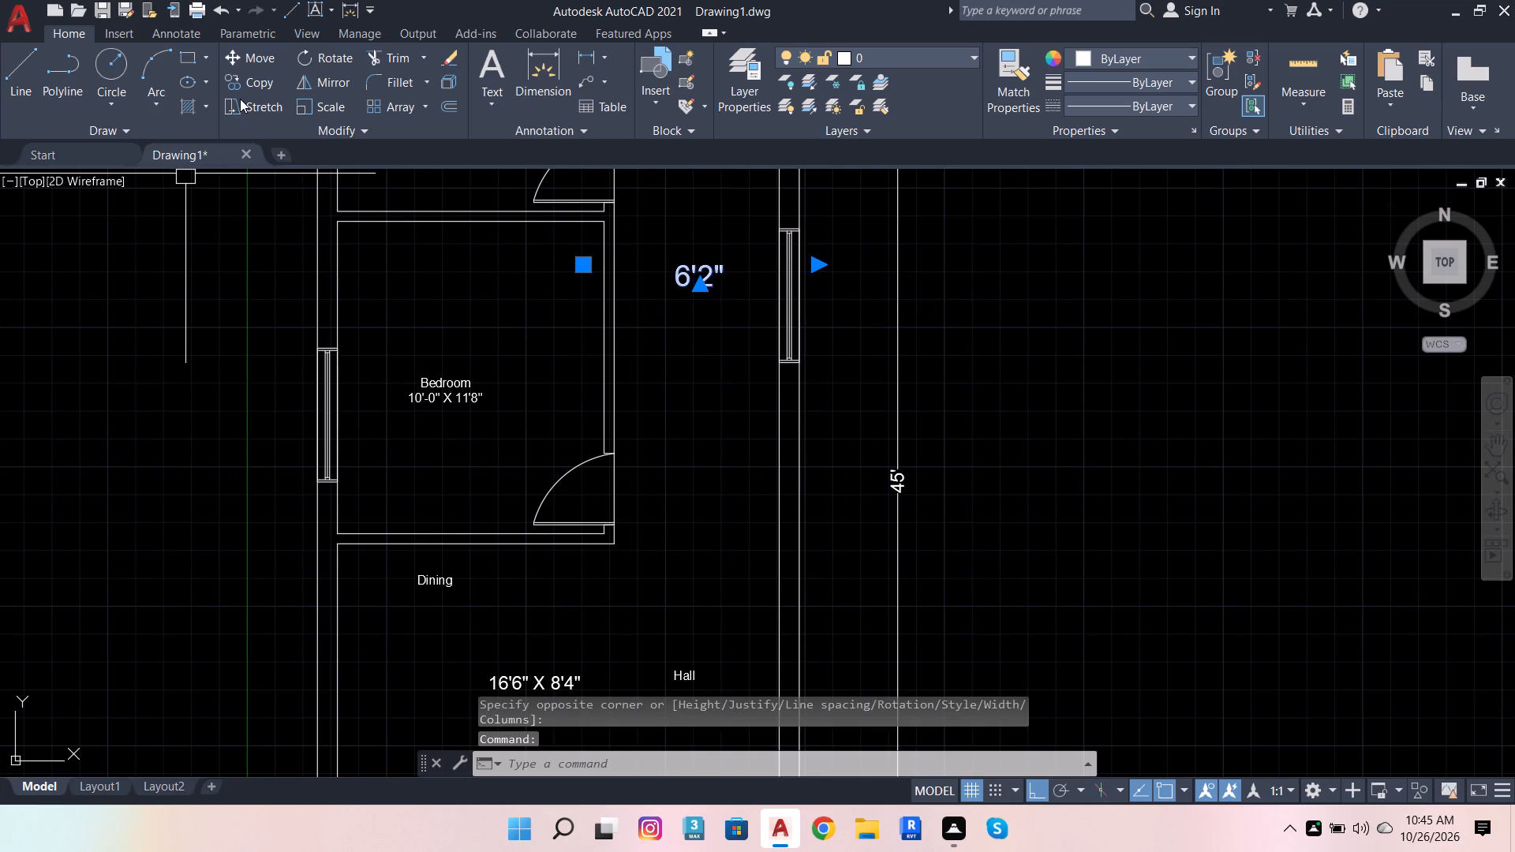
pyautogui.click(238, 77)
pyautogui.scroll(3, 731, 281)
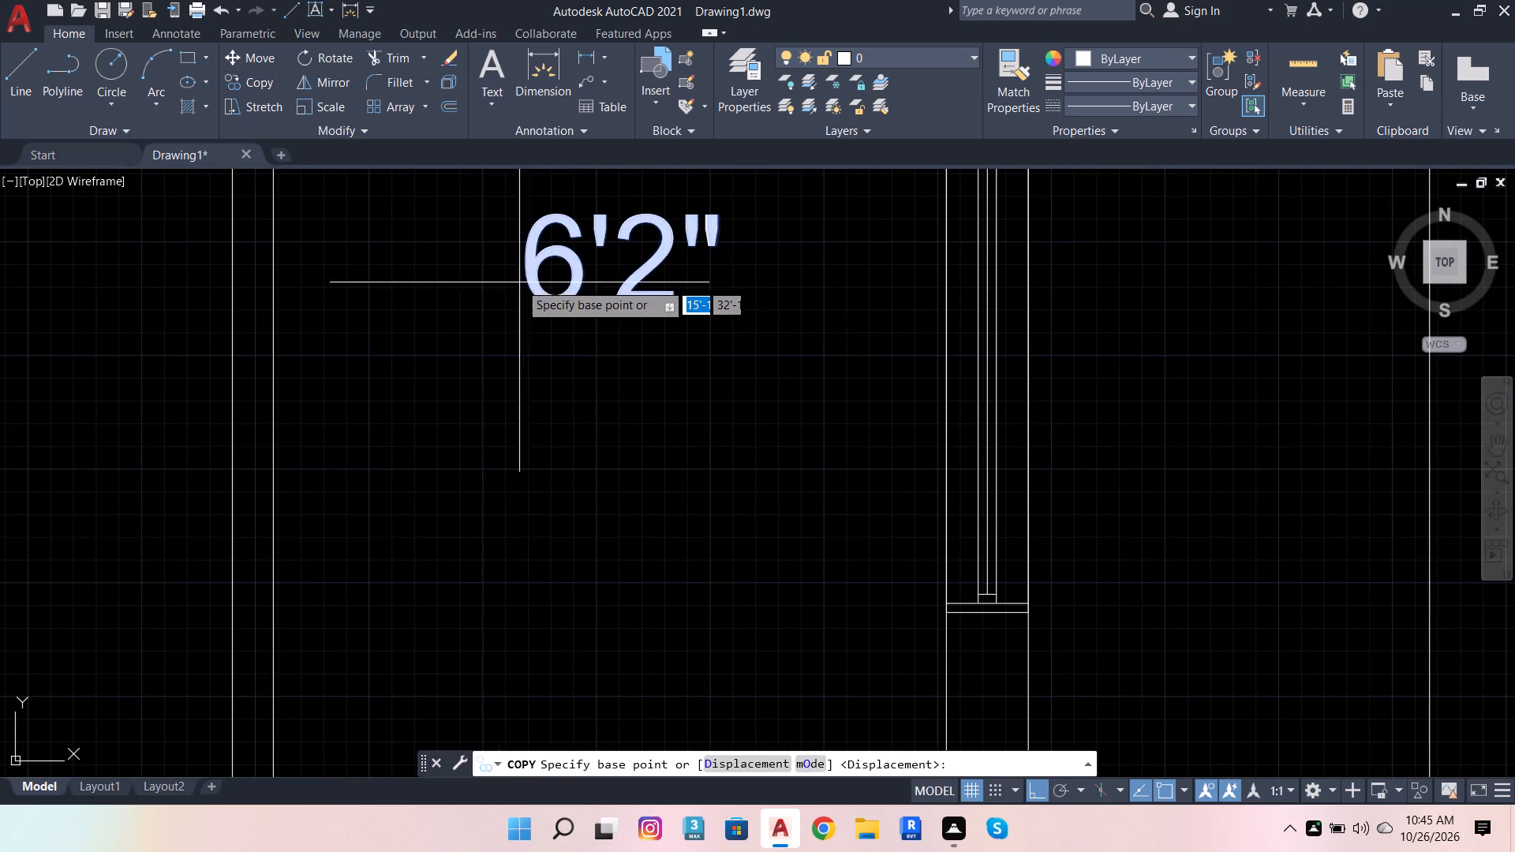
pyautogui.click(534, 283)
pyautogui.scroll(-5, 644, 272)
pyautogui.scroll(3, 649, 519)
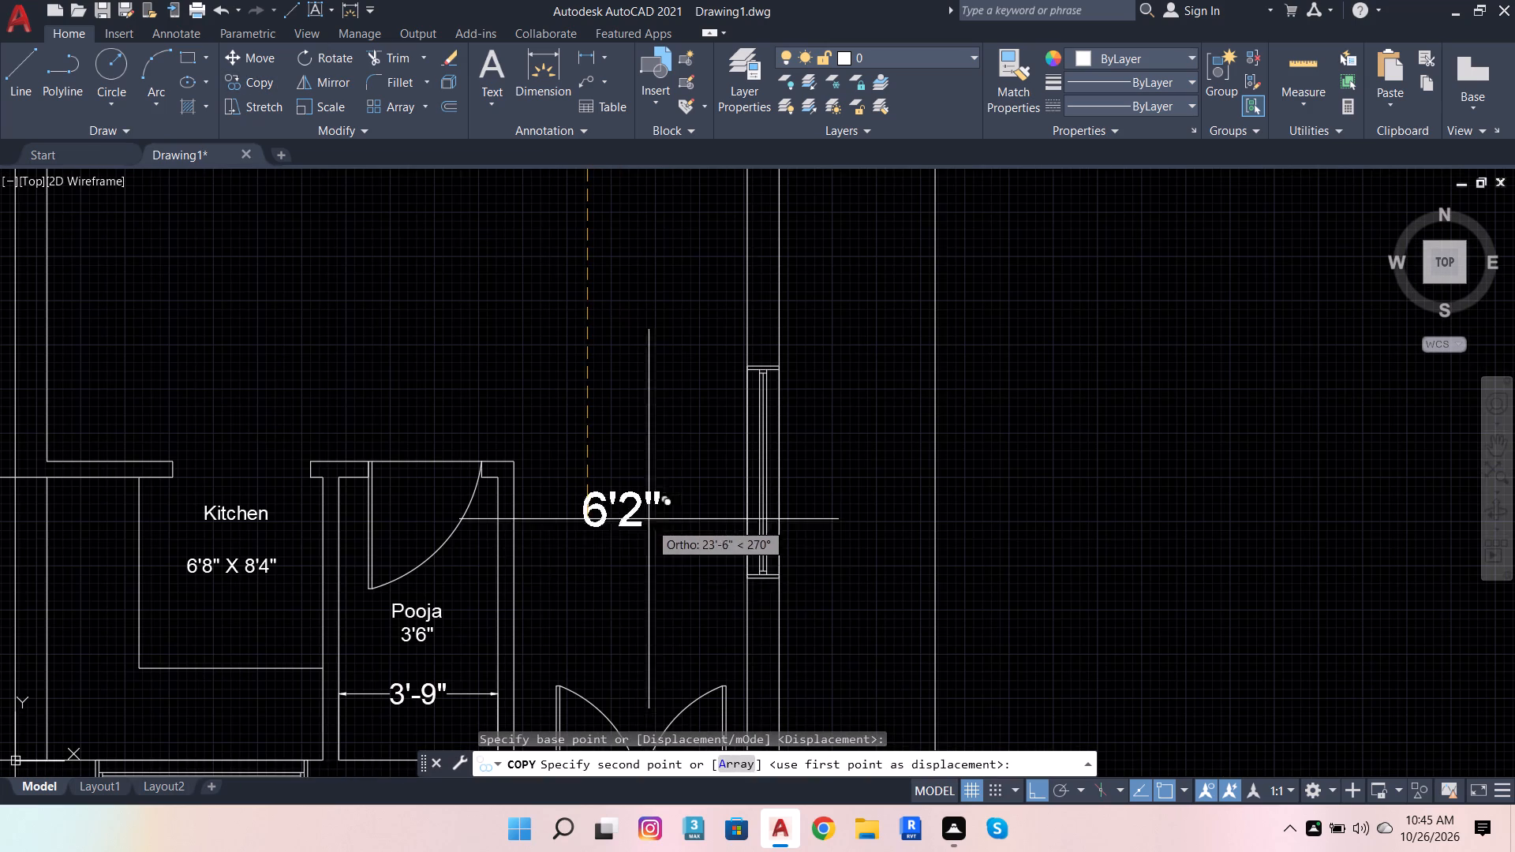
pyautogui.click(669, 574)
pyautogui.press('Escape')
pyautogui.press('Escape')
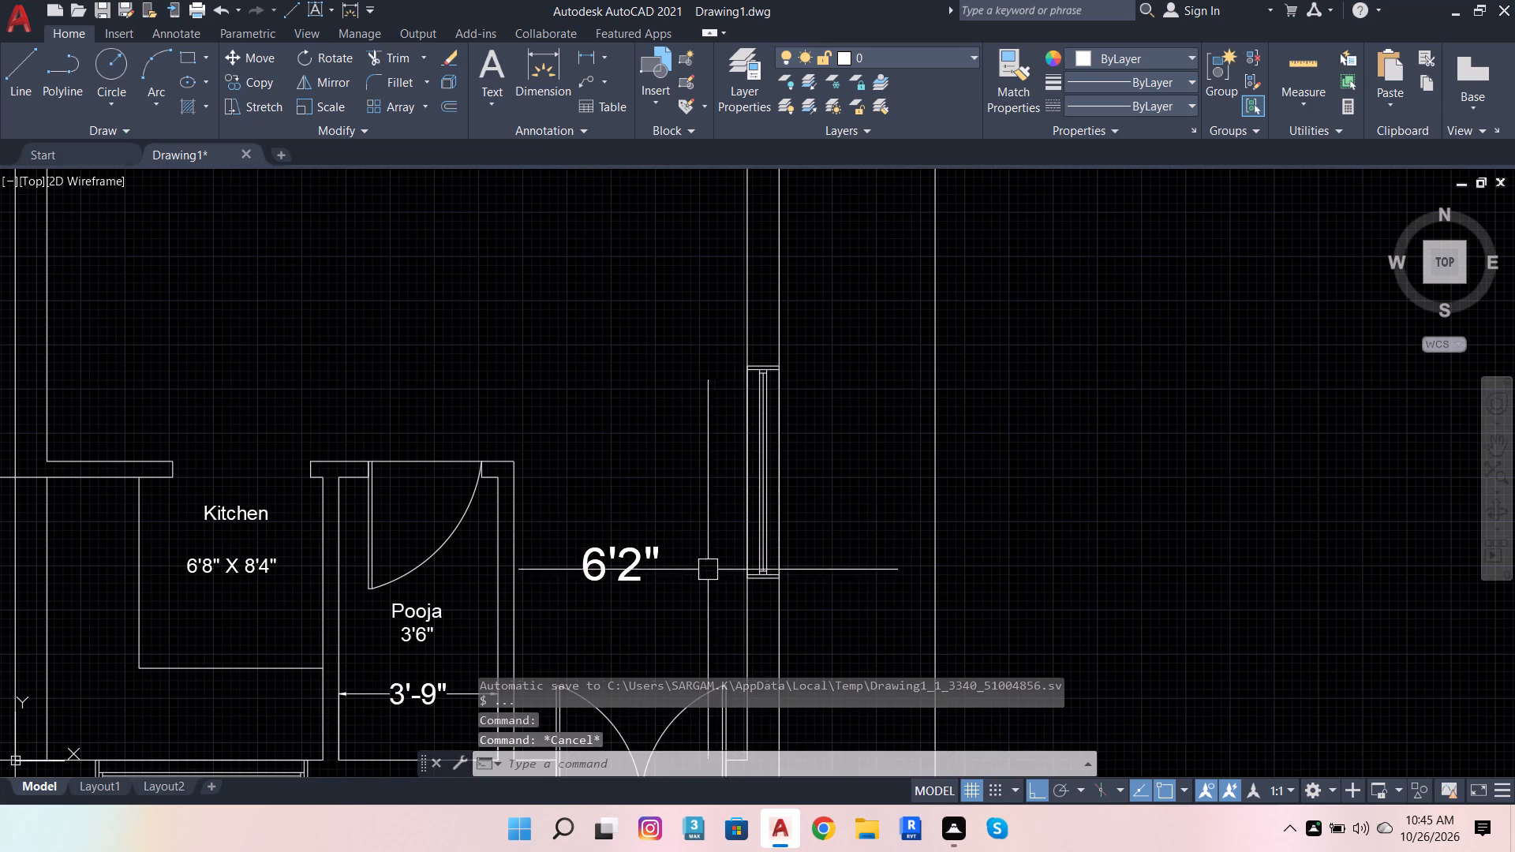
# Draw a line outline 6'6" deep and 18' wide below the front wall, starting at the kitchen-side outer corner and closing at the opposite corner.
pyautogui.scroll(-3, 597, 514)
pyautogui.scroll(1, 622, 545)
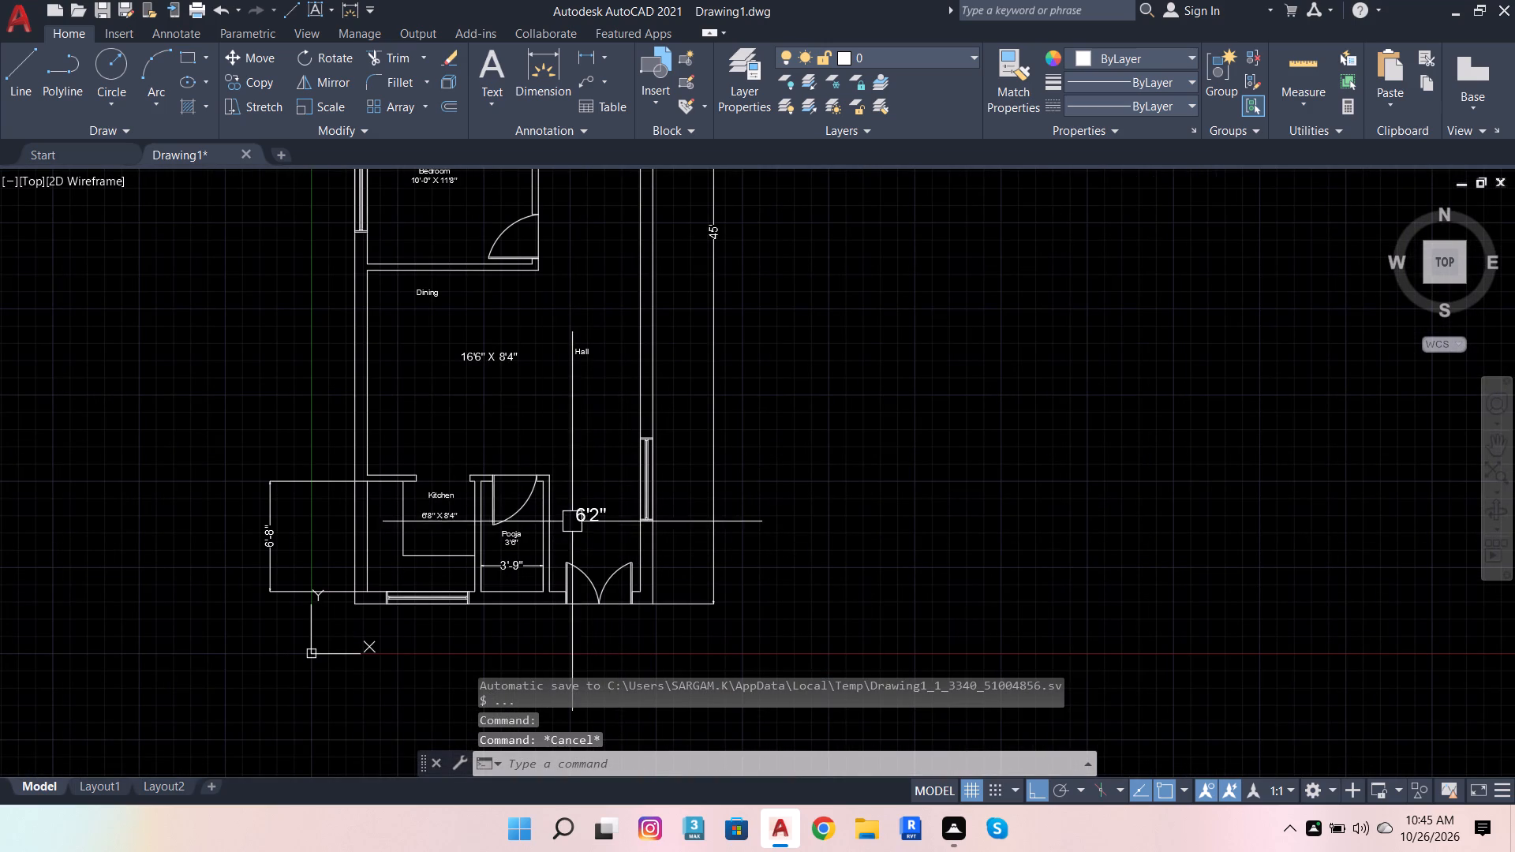
pyautogui.click(6, 64)
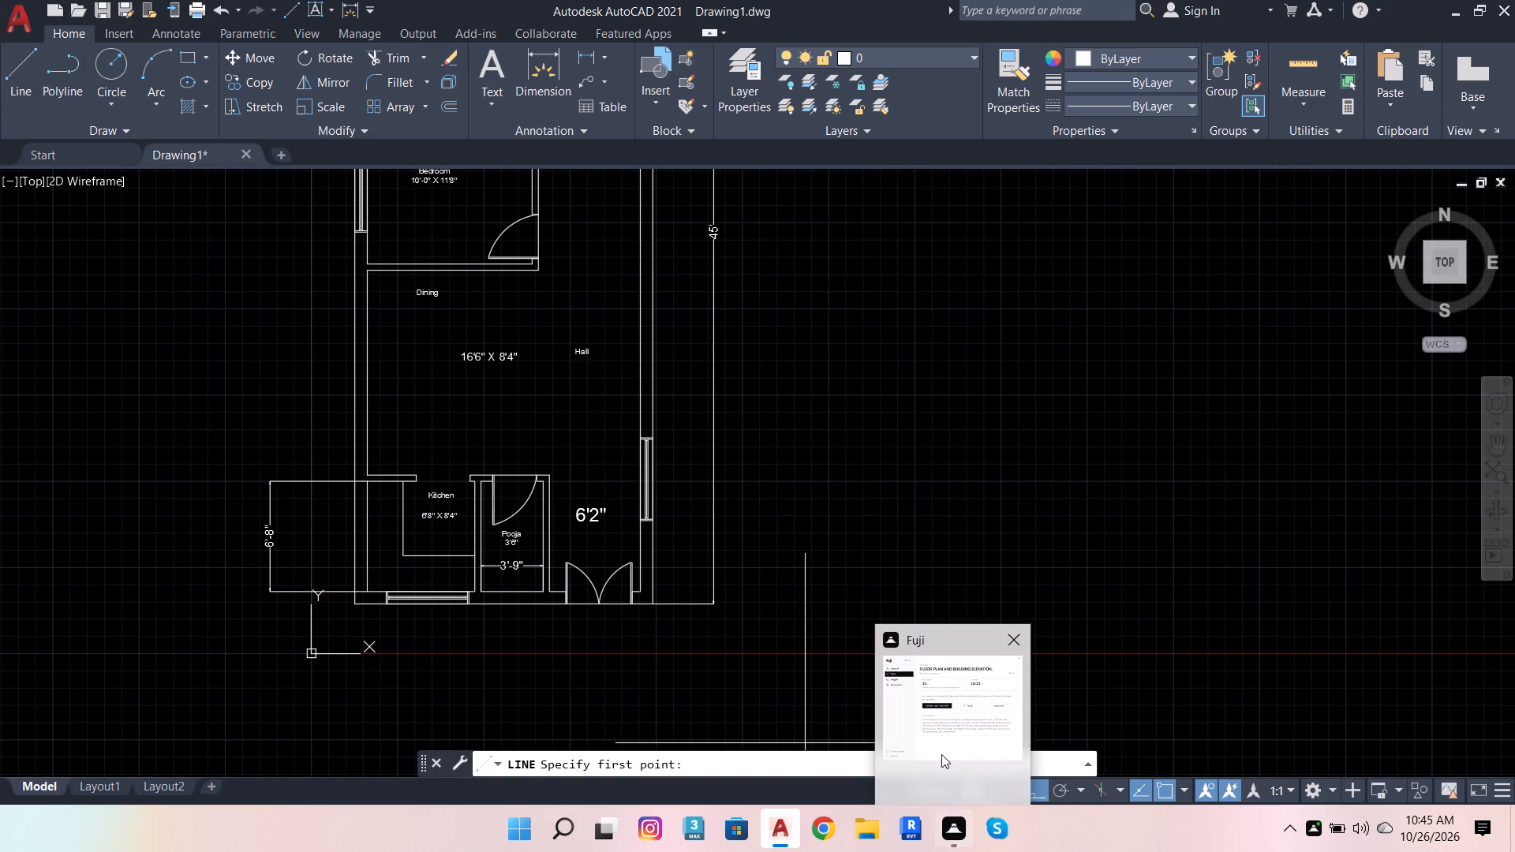
pyautogui.scroll(-3, 1169, 581)
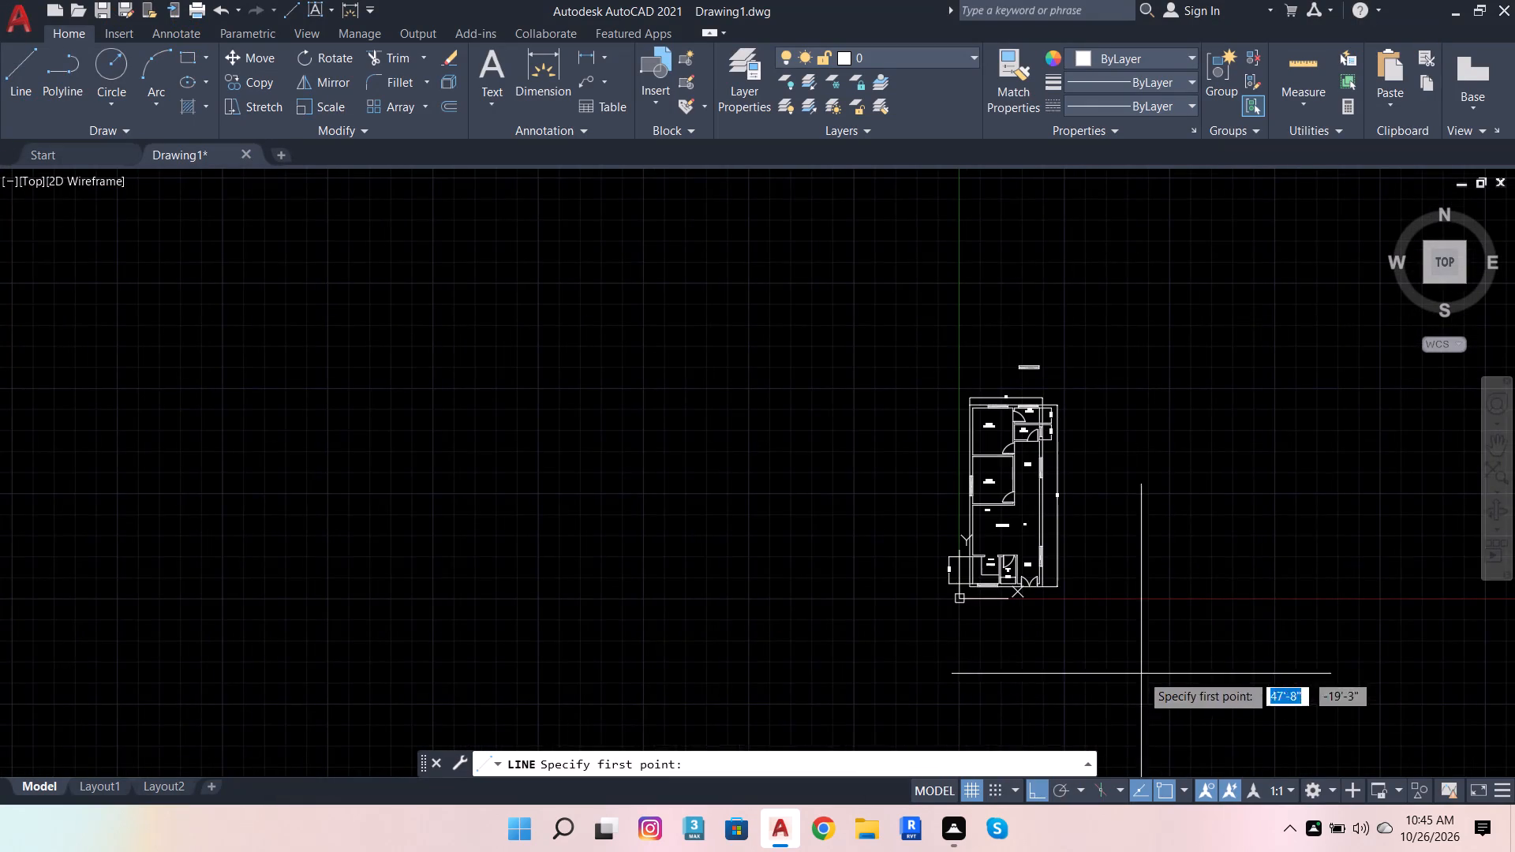
pyautogui.scroll(2, 1061, 671)
pyautogui.scroll(1, 673, 551)
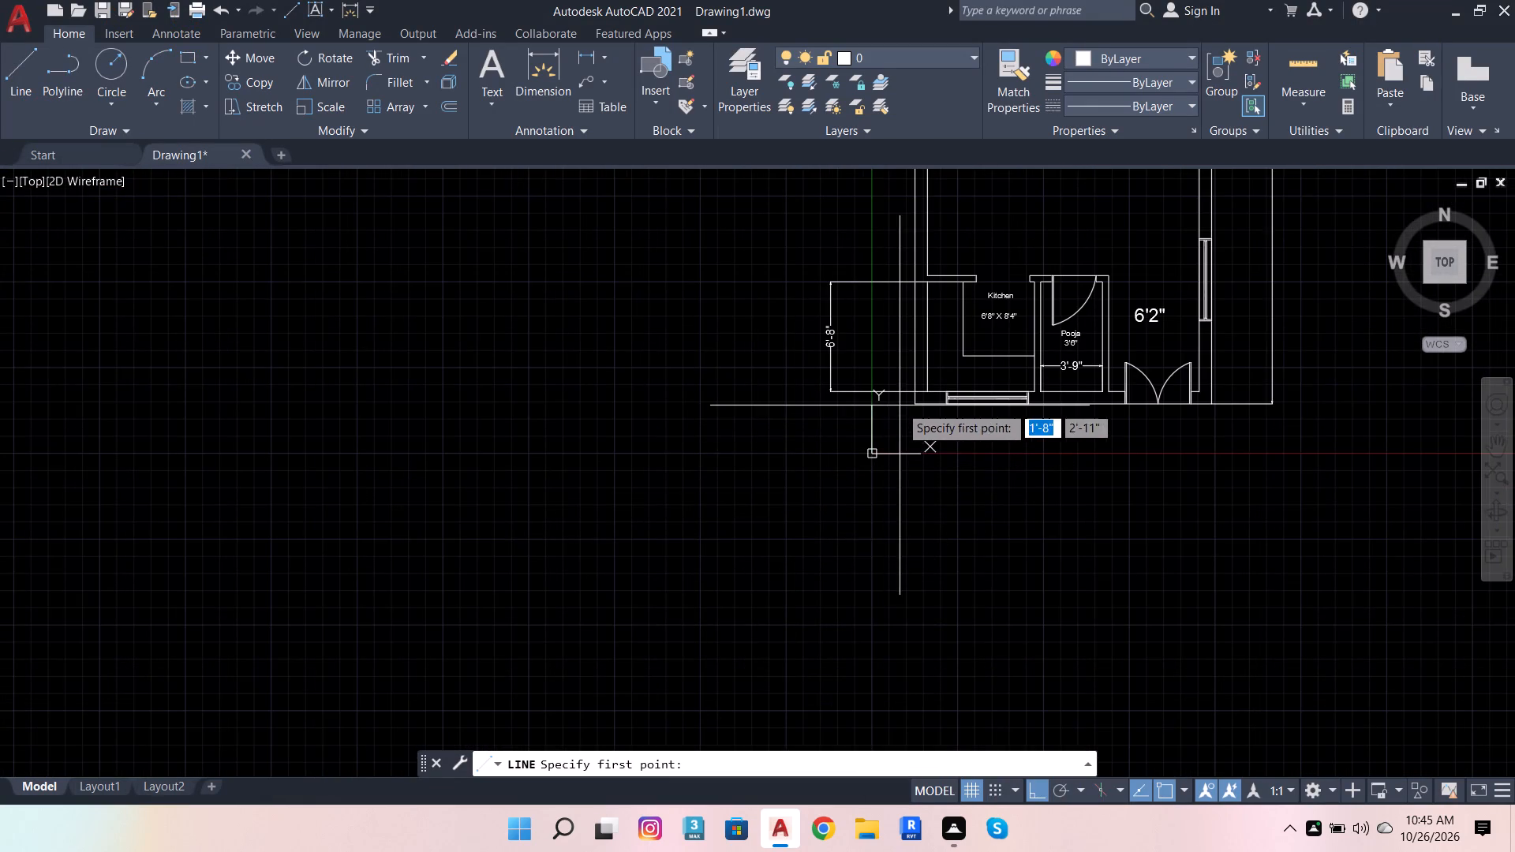
pyautogui.click(918, 408)
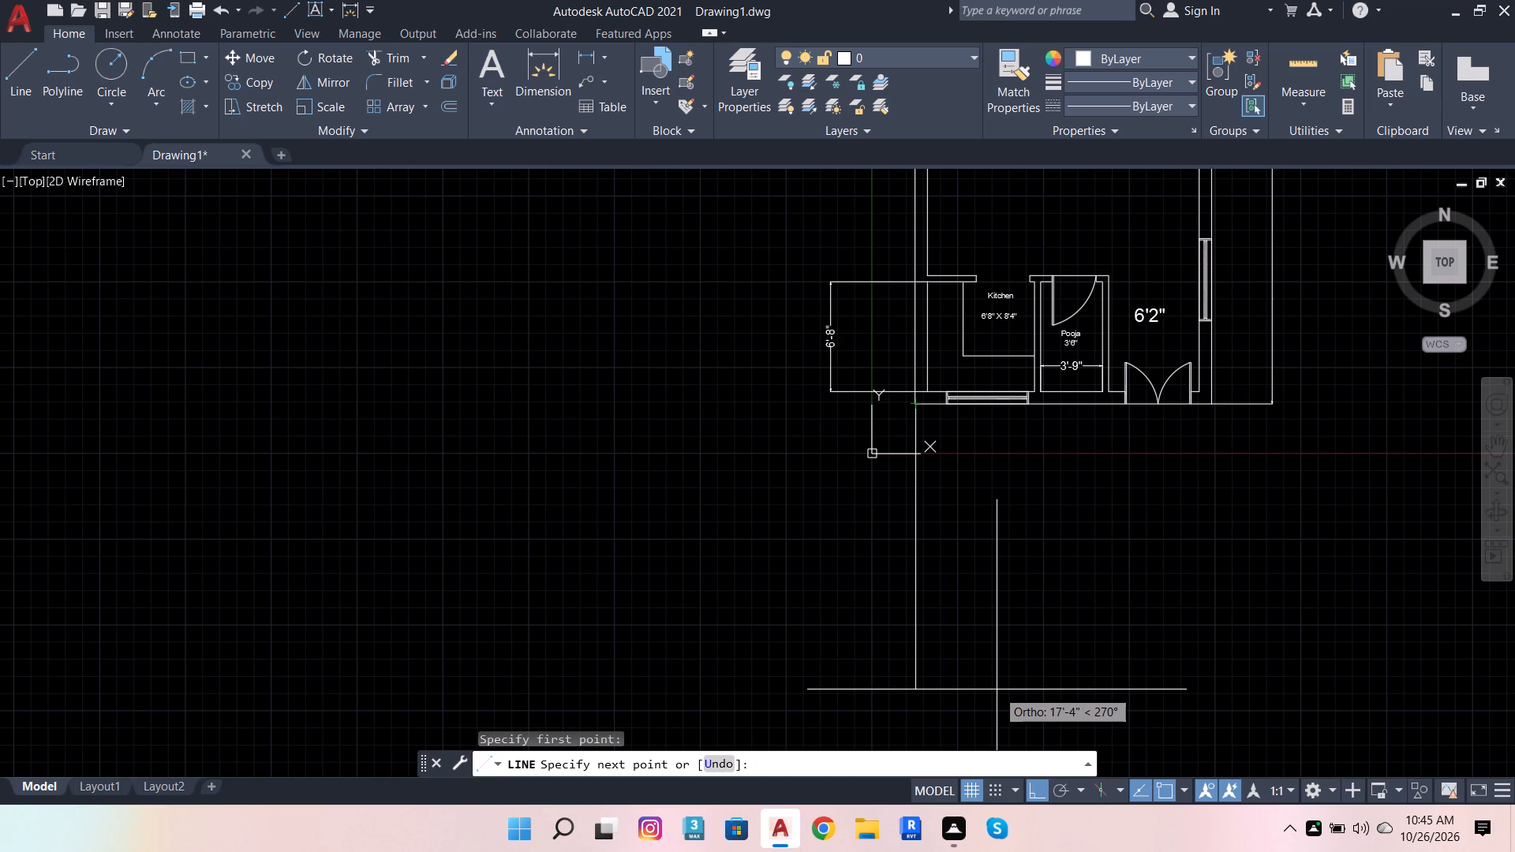
pyautogui.write("6'6")
pyautogui.press('Return')
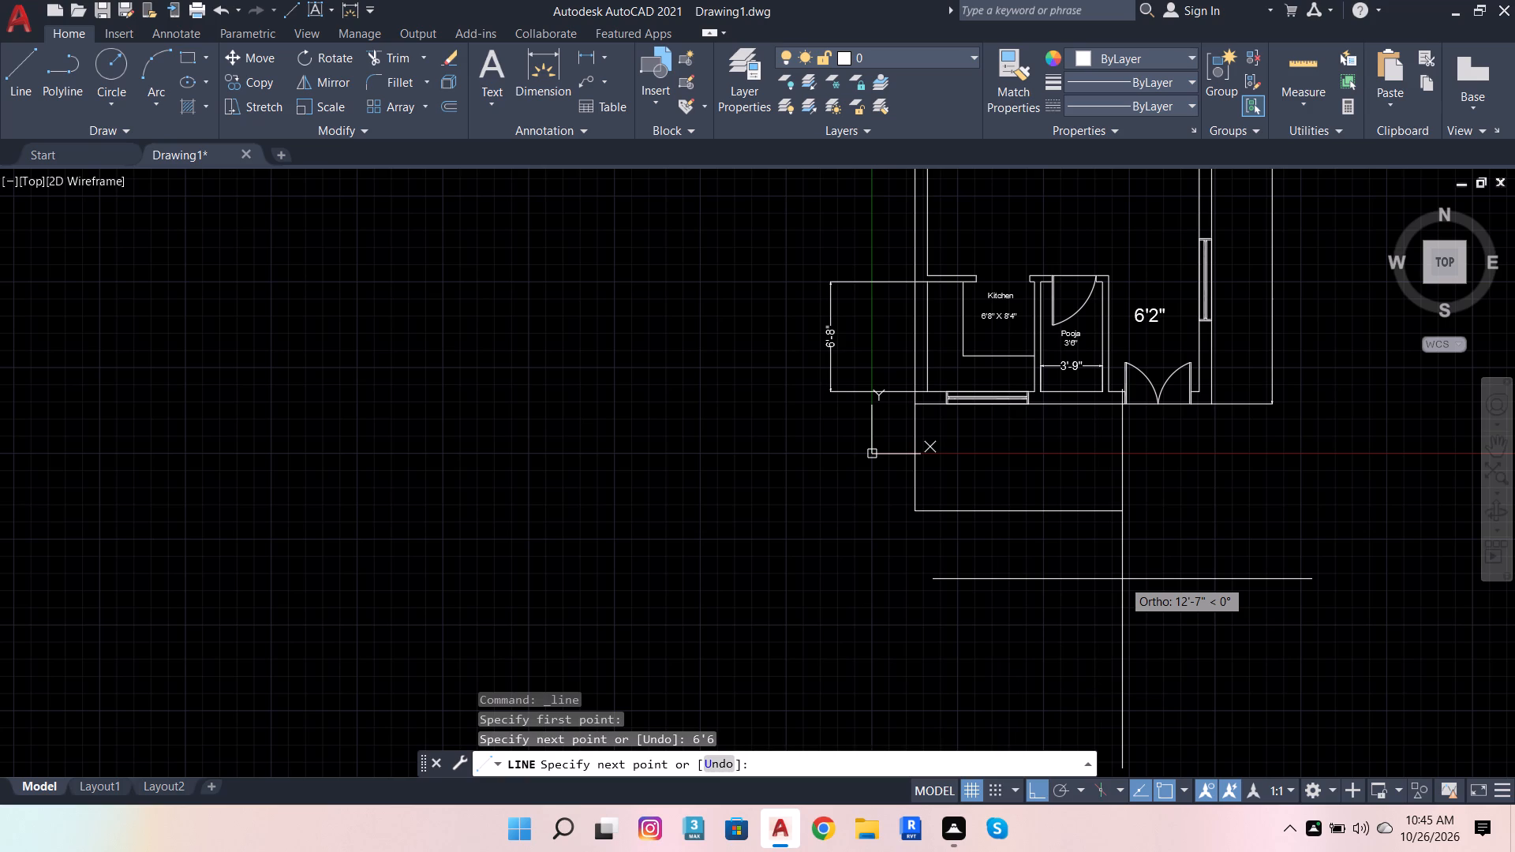
pyautogui.write('18')
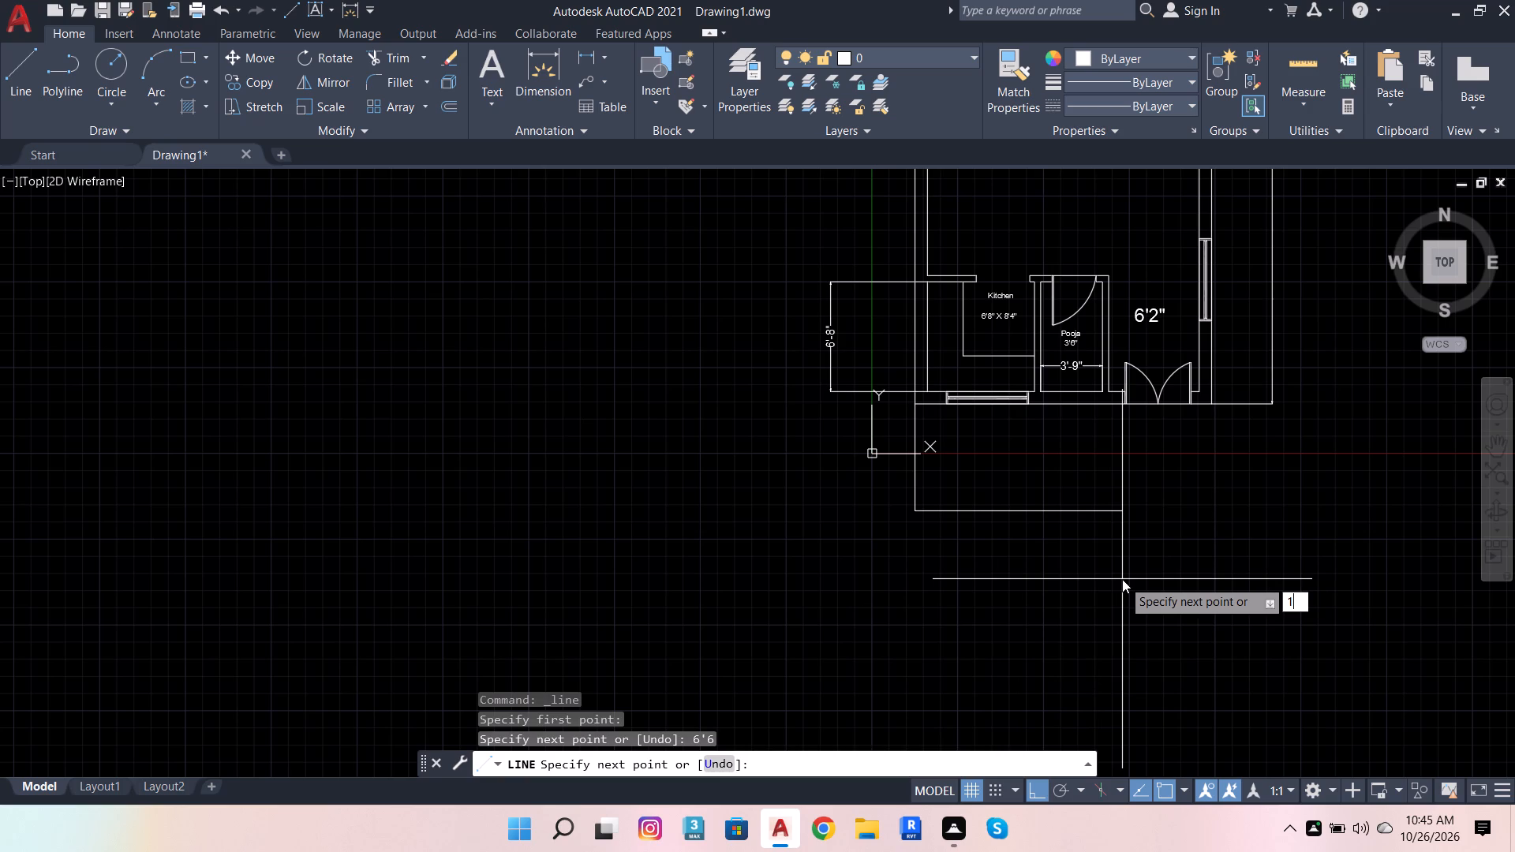
pyautogui.press("'")
pyautogui.press('Return')
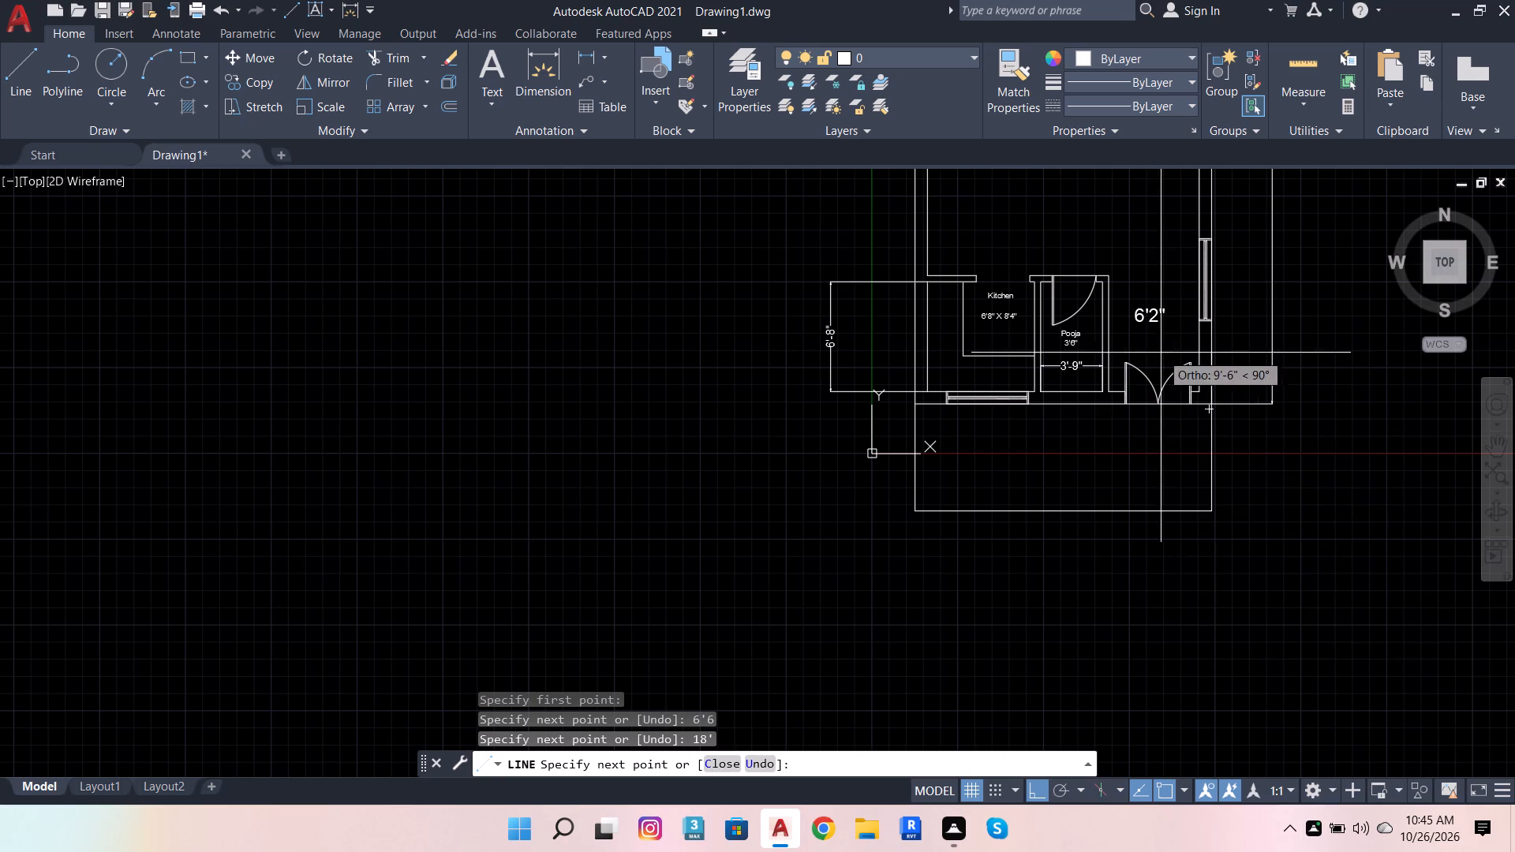
pyautogui.scroll(3, 1198, 408)
pyautogui.click(1209, 350)
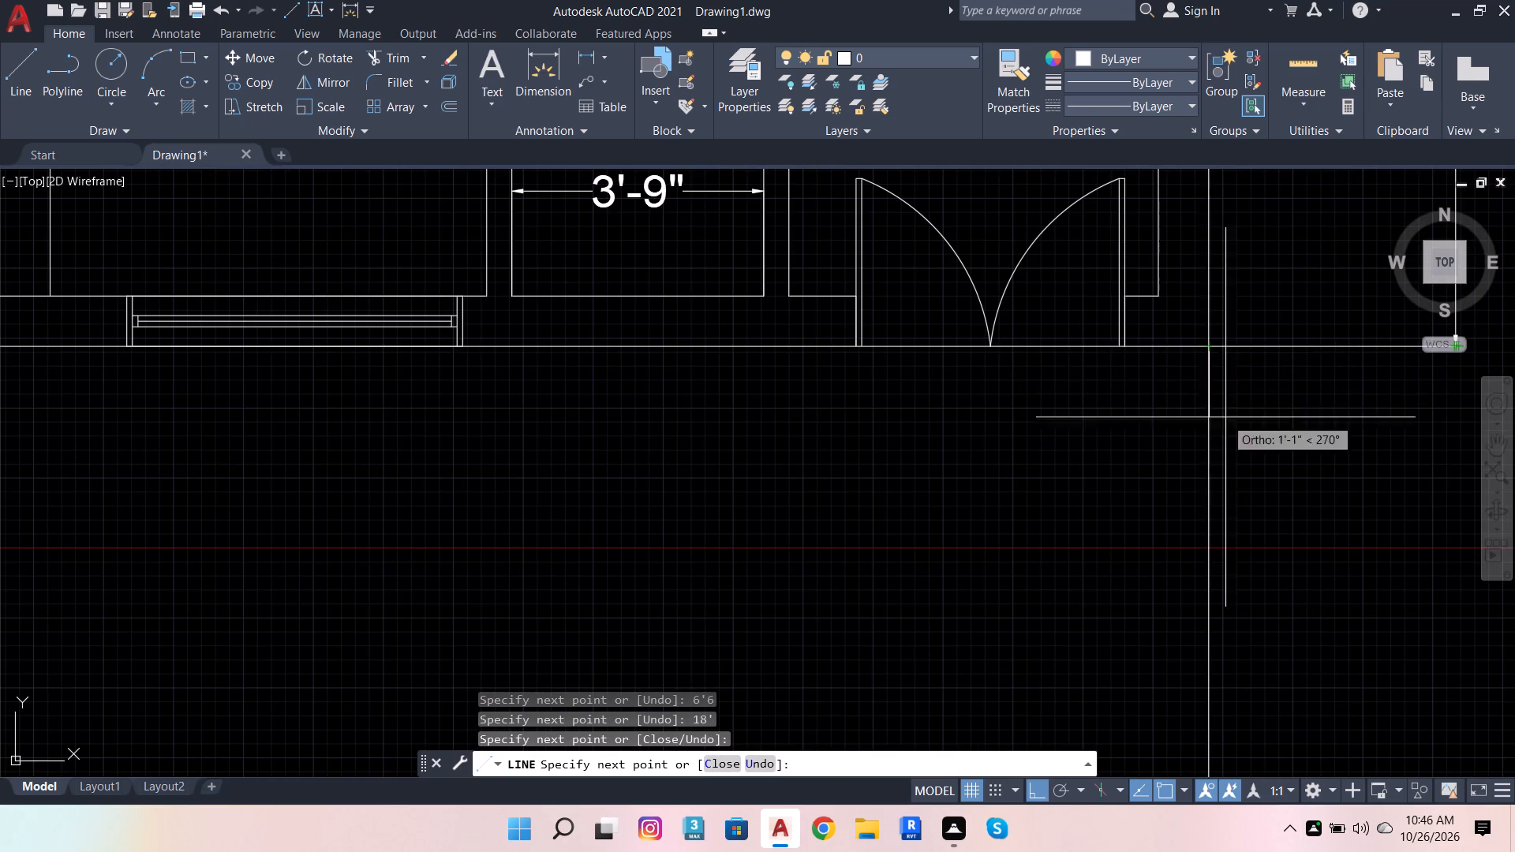
# Finish drawing the front extension outline.
pyautogui.scroll(-4, 1225, 432)
pyautogui.press('Escape')
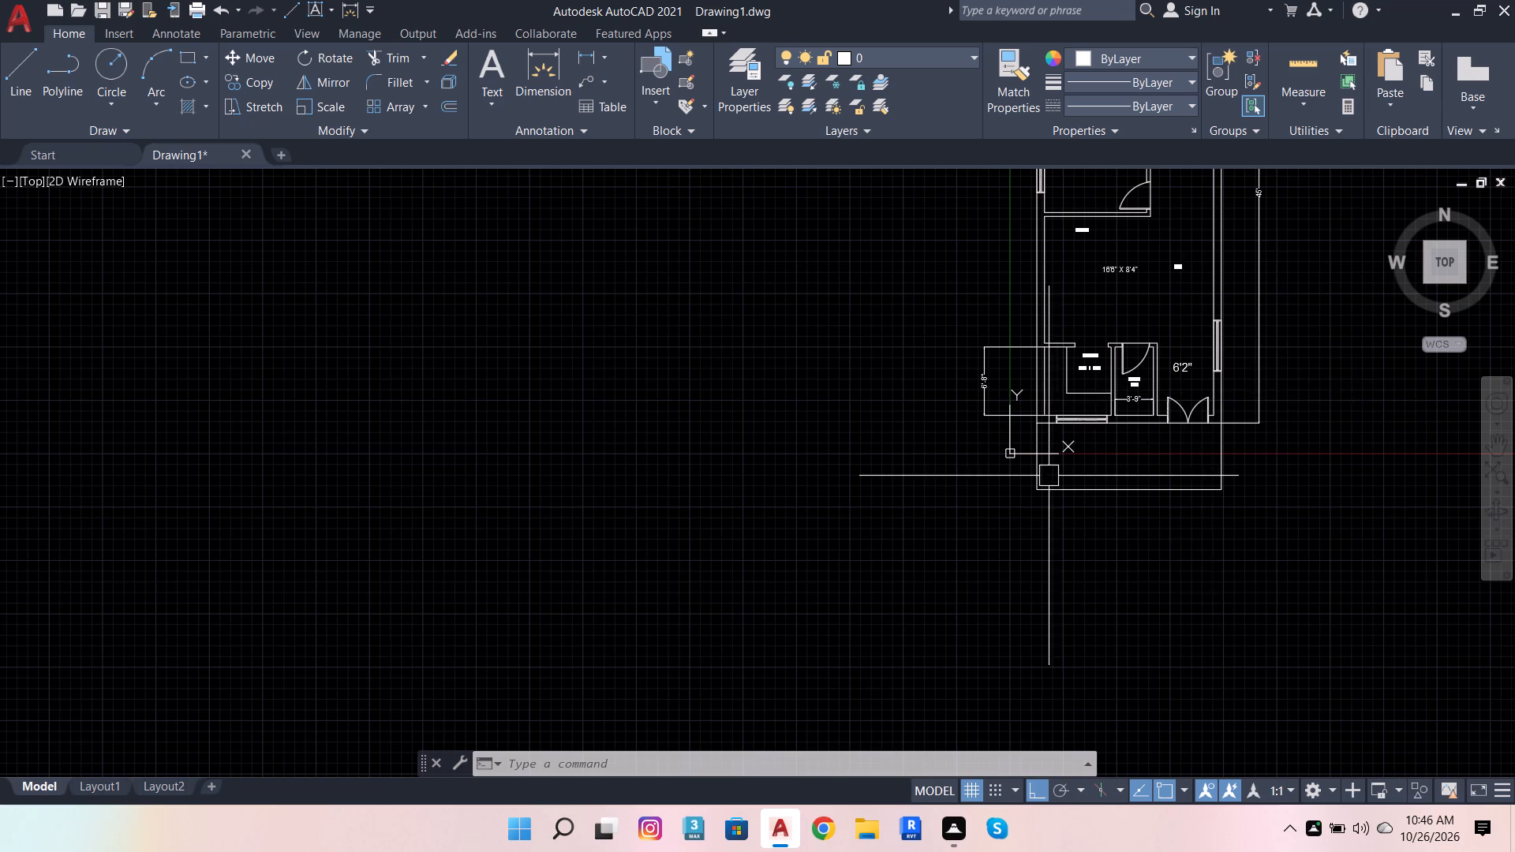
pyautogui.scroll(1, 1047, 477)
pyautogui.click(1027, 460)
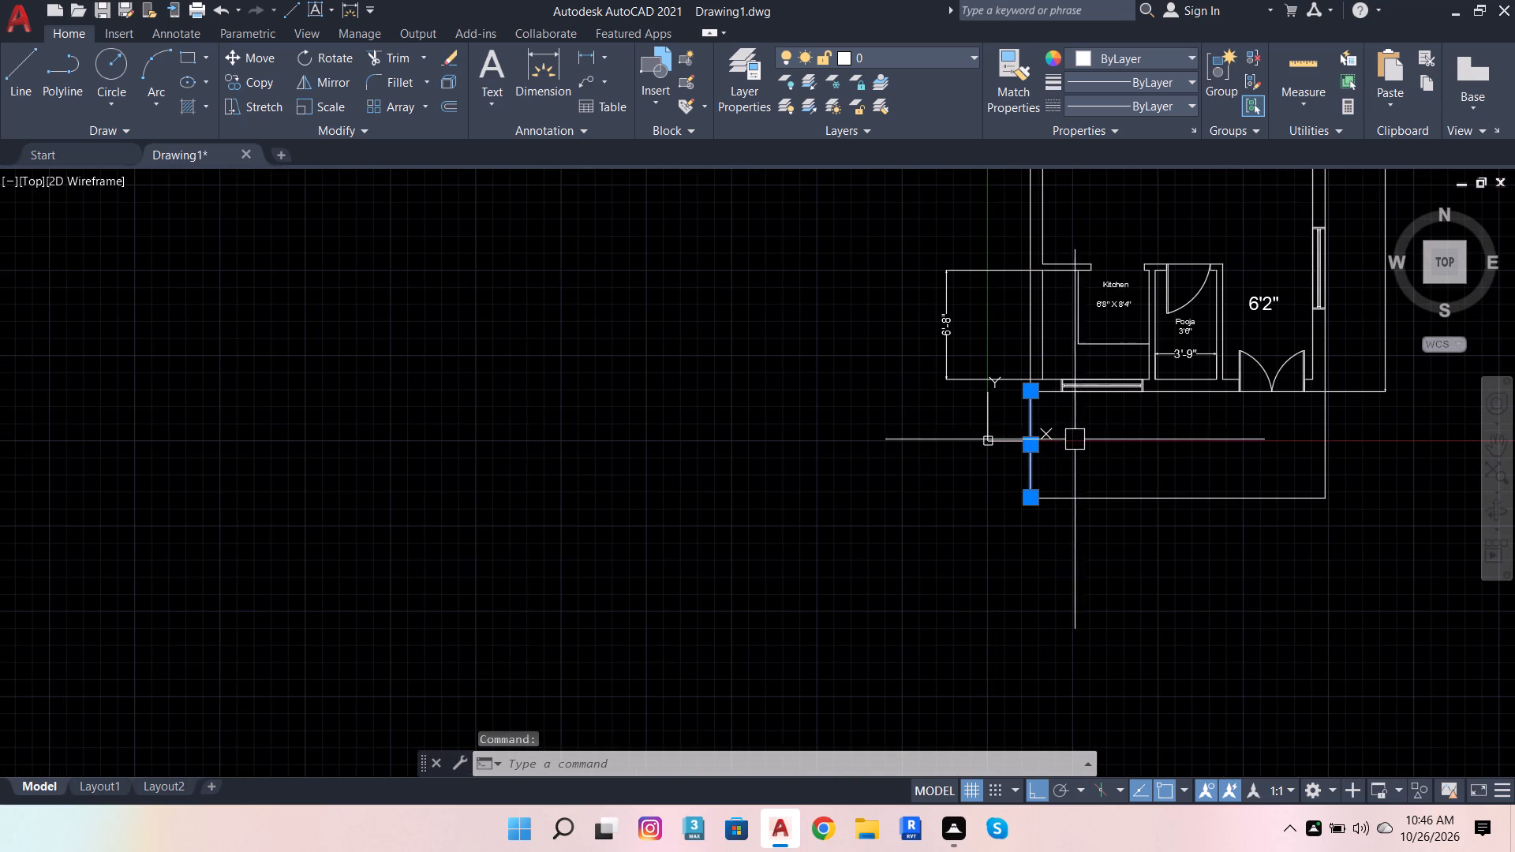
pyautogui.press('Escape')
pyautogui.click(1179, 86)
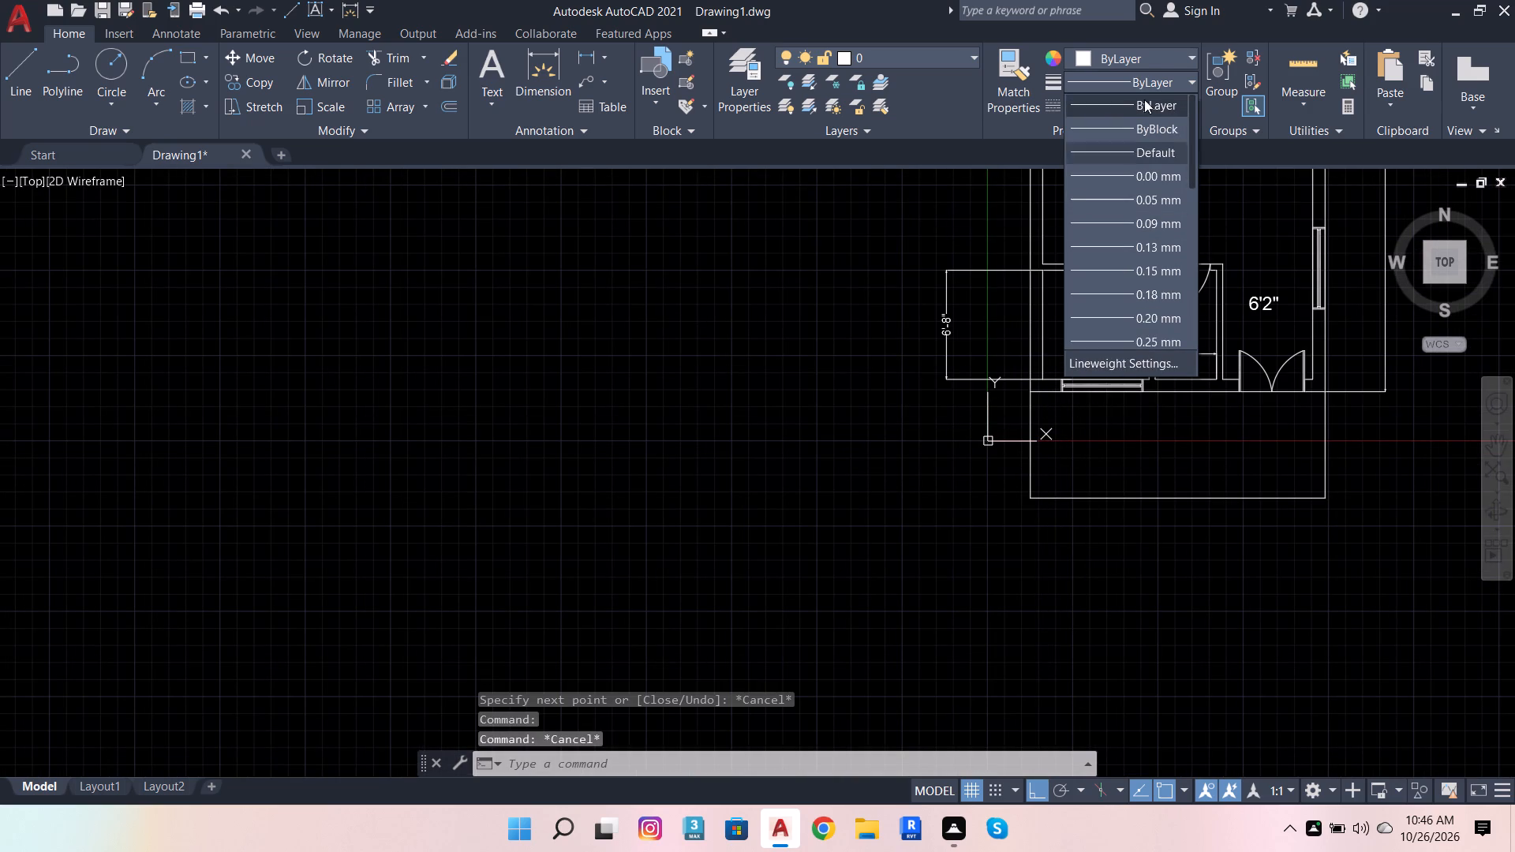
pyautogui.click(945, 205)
# Load the DASHED linetype from acad.lin and set the global linetype scale factor to 2.
pyautogui.click(1179, 101)
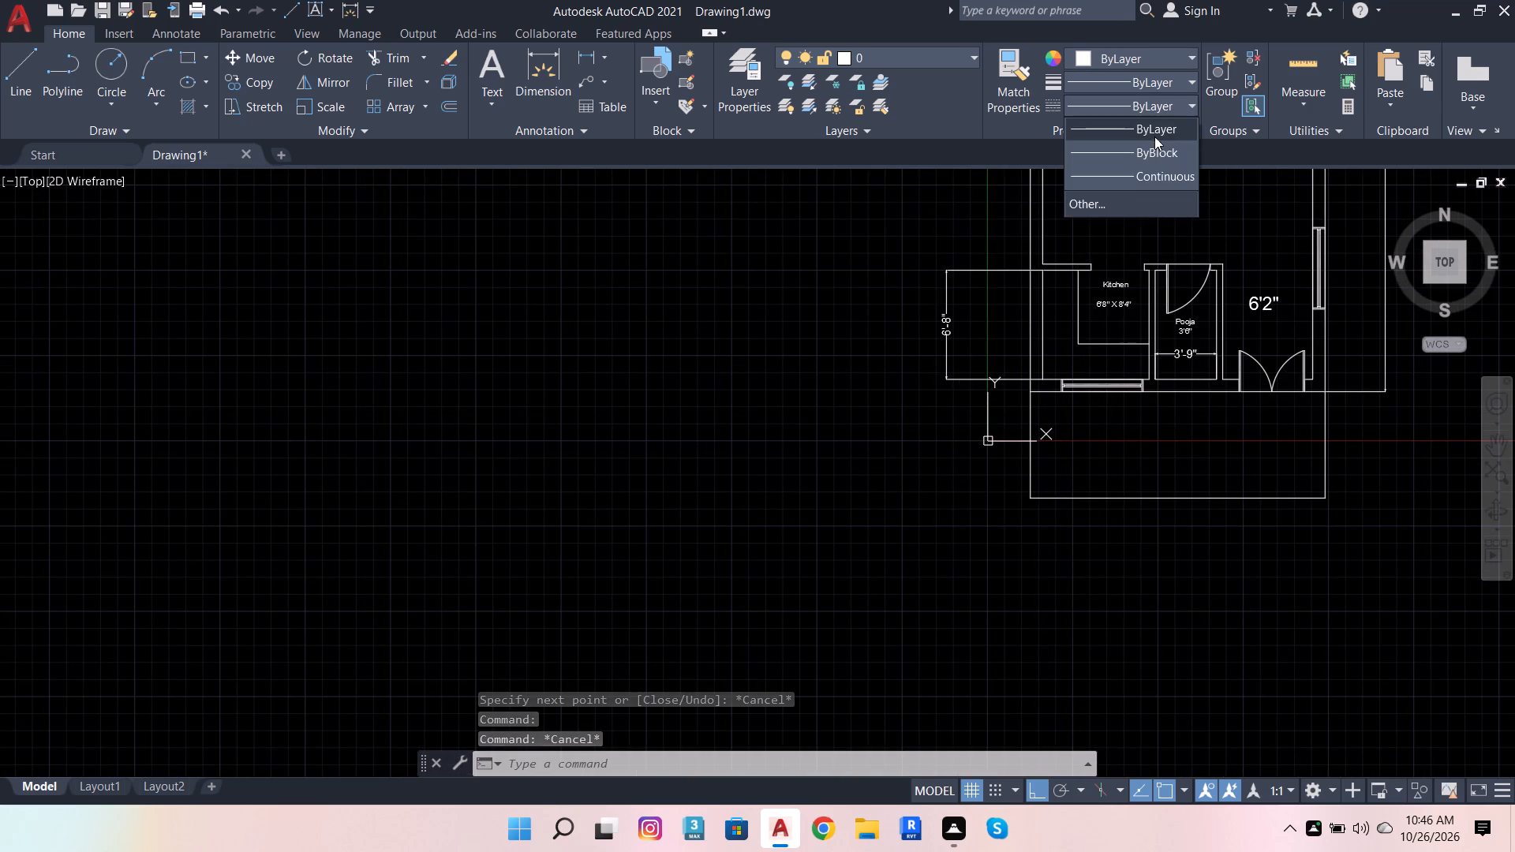
pyautogui.click(1146, 197)
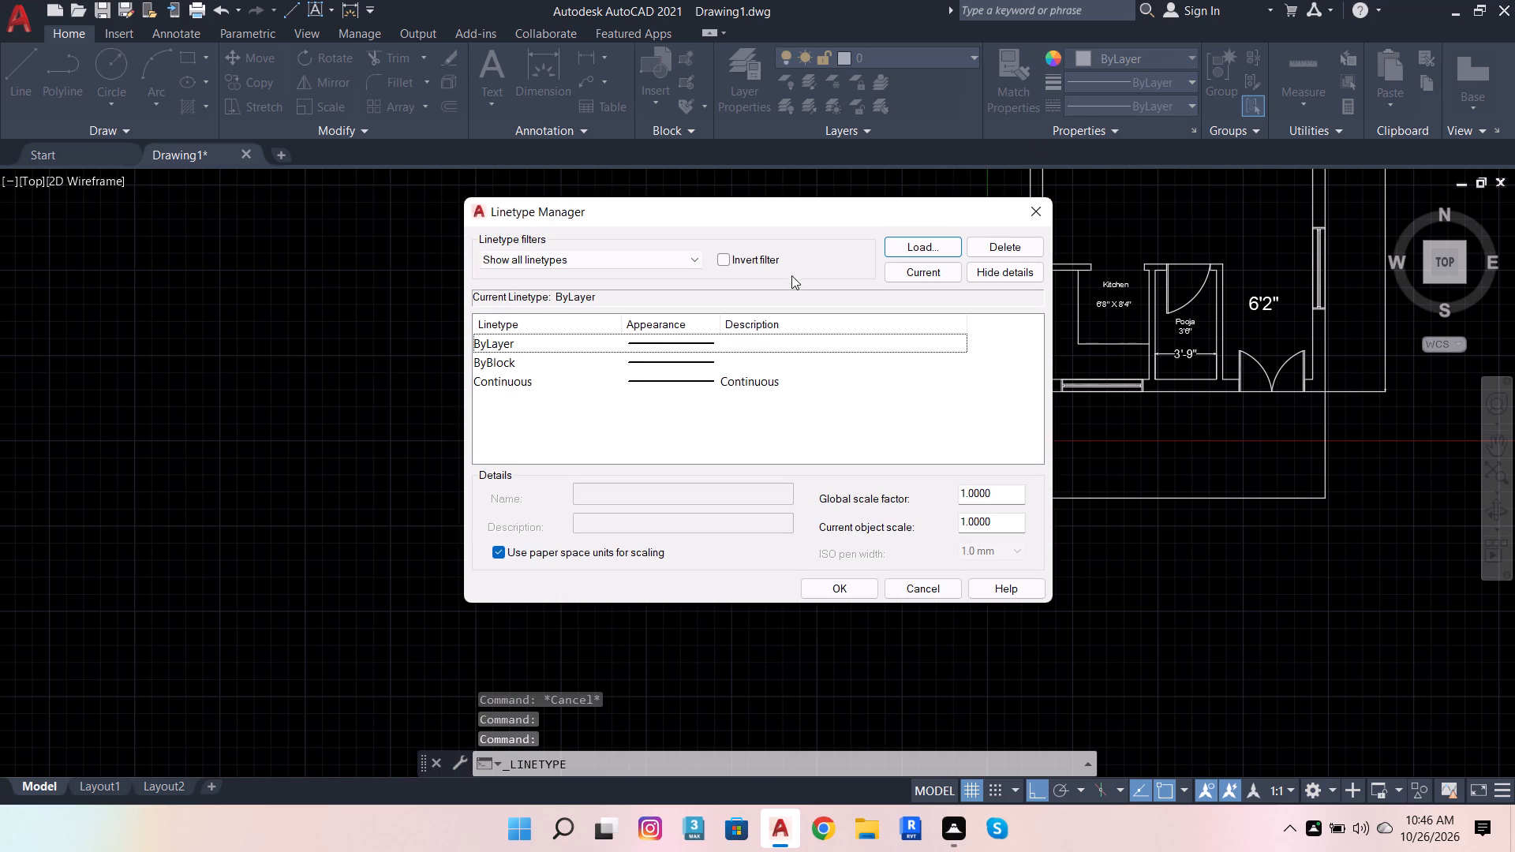
pyautogui.click(924, 248)
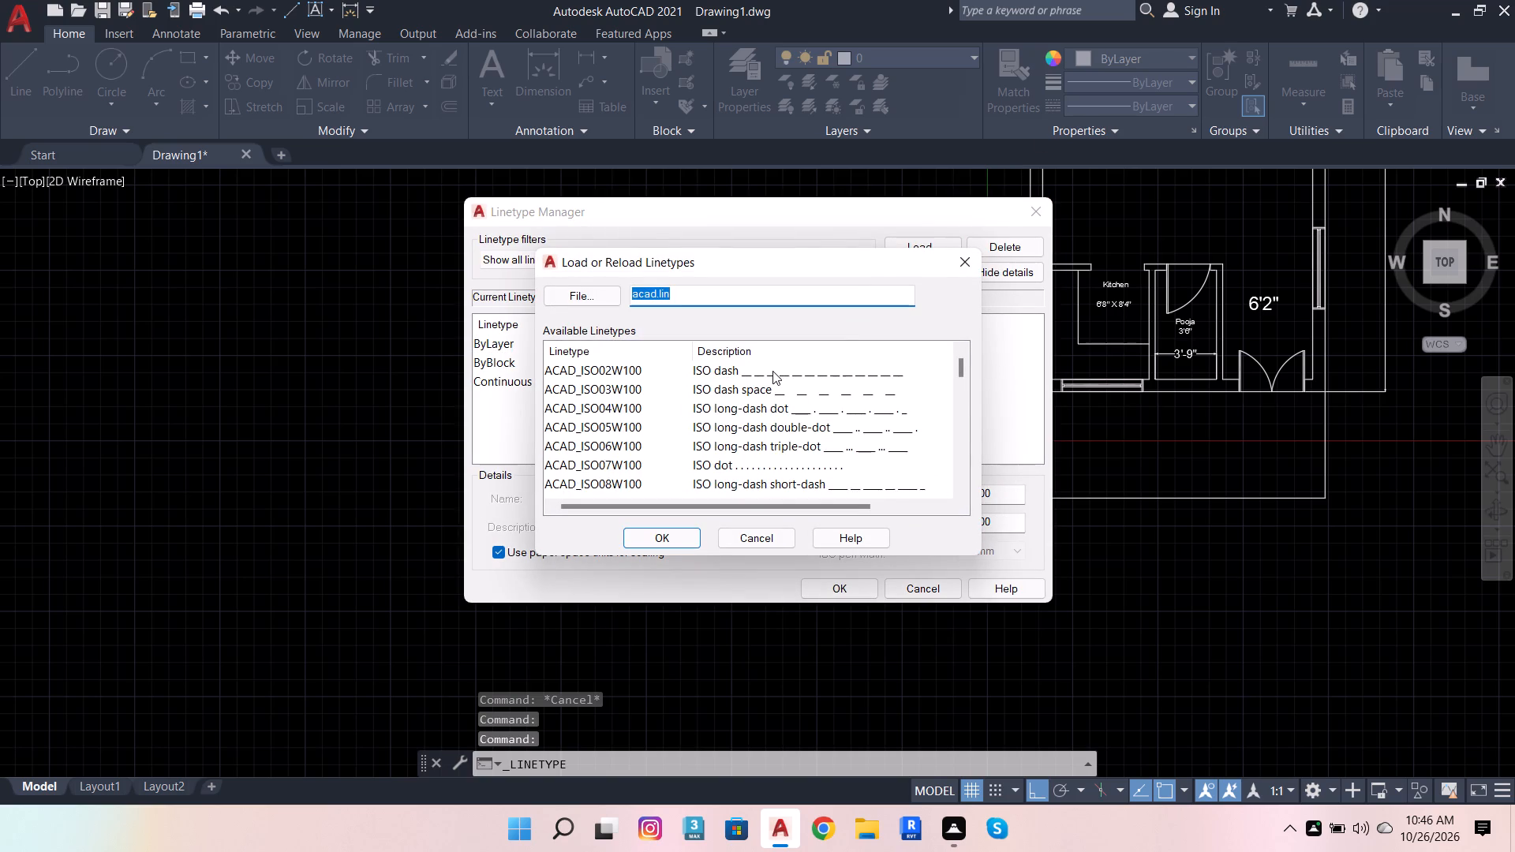
pyautogui.scroll(-5, 770, 376)
pyautogui.scroll(1, 692, 376)
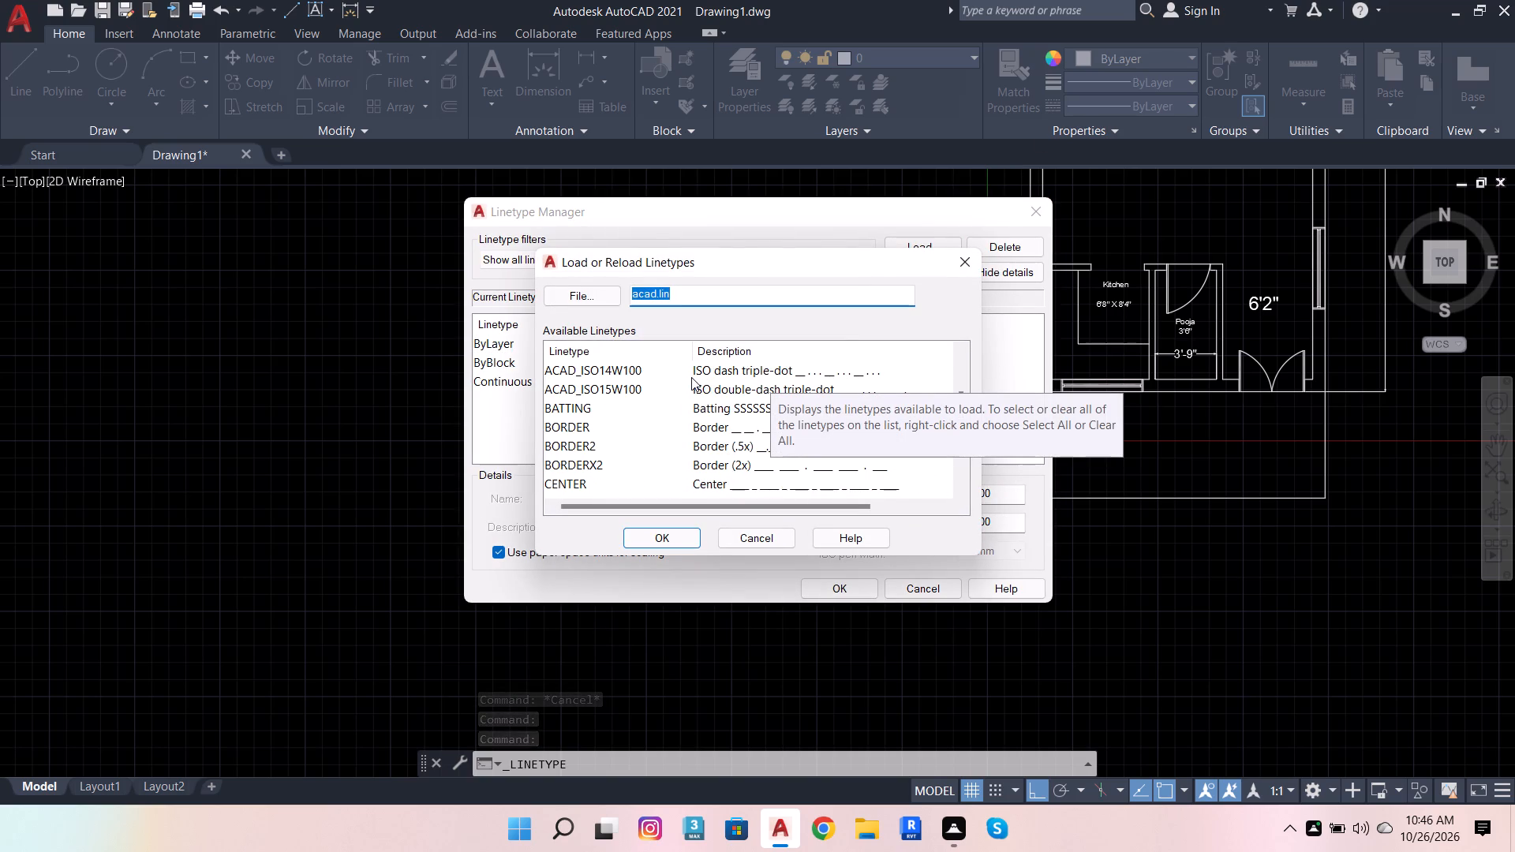
pyautogui.scroll(-2, 705, 390)
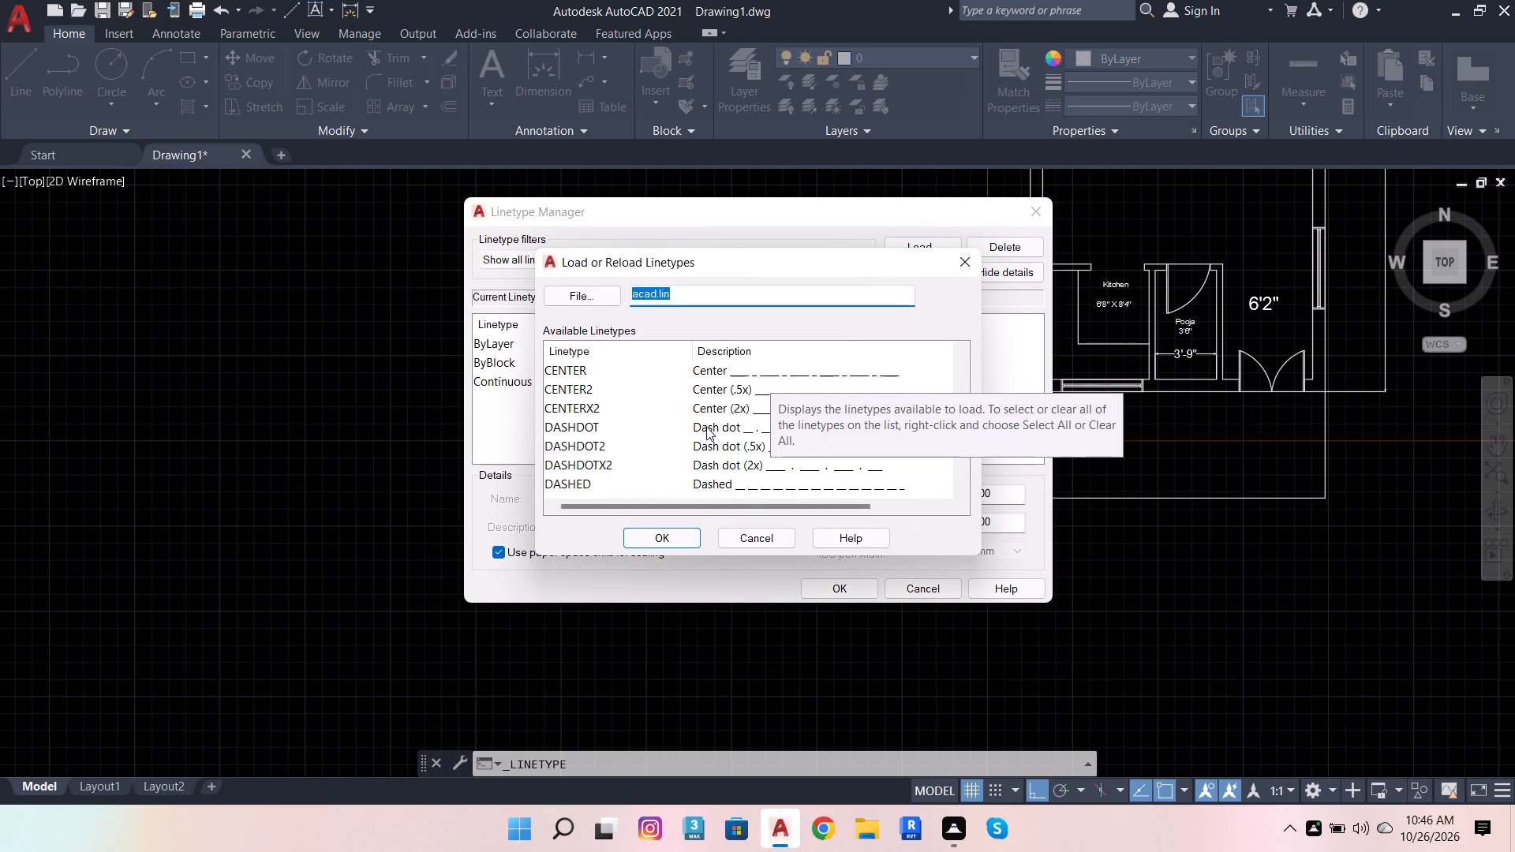
pyautogui.scroll(-1, 706, 427)
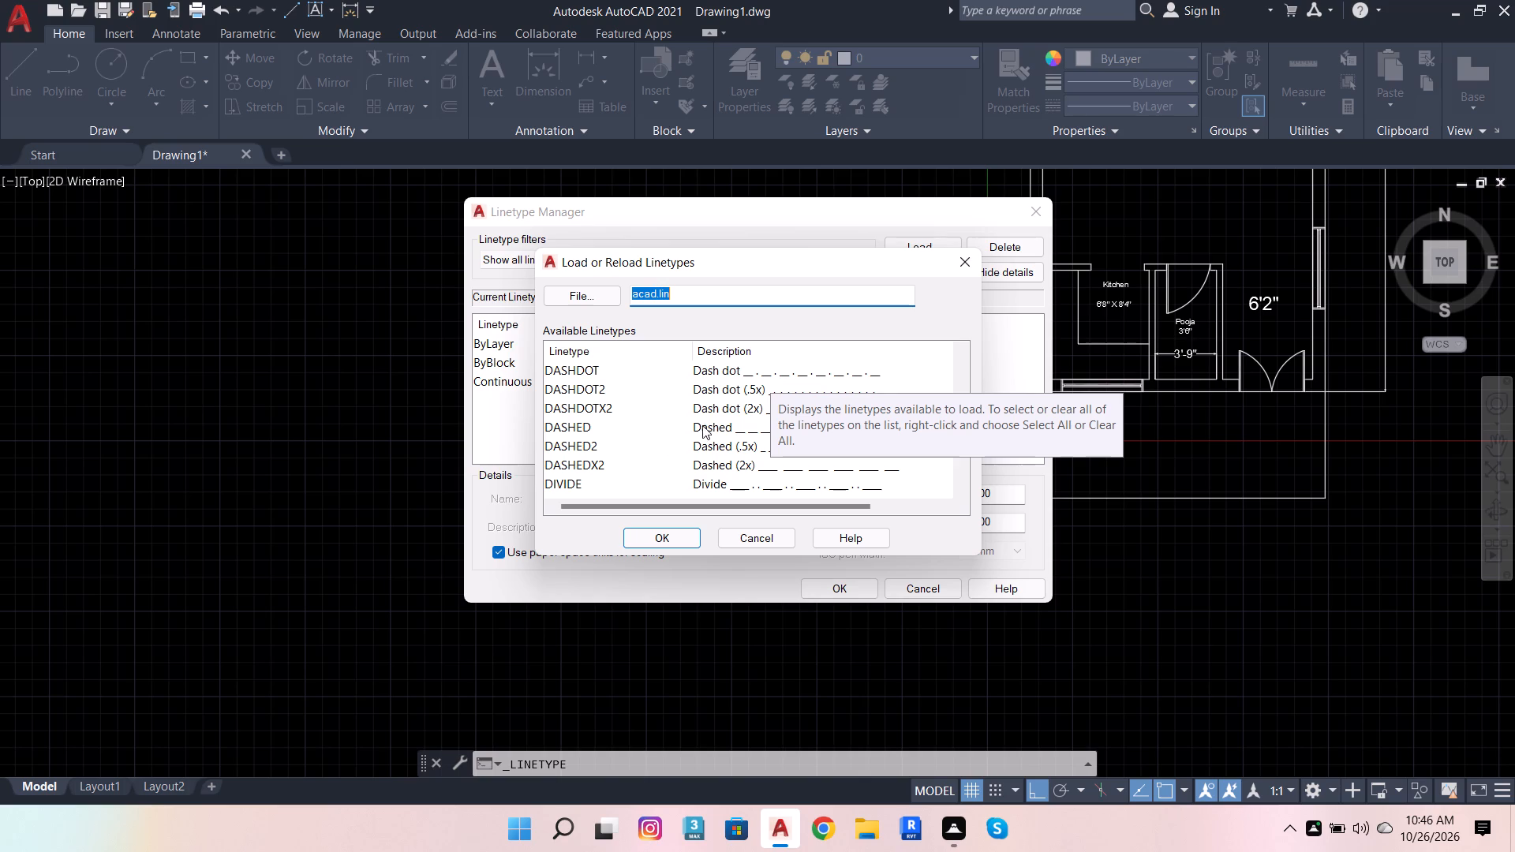
pyautogui.click(723, 425)
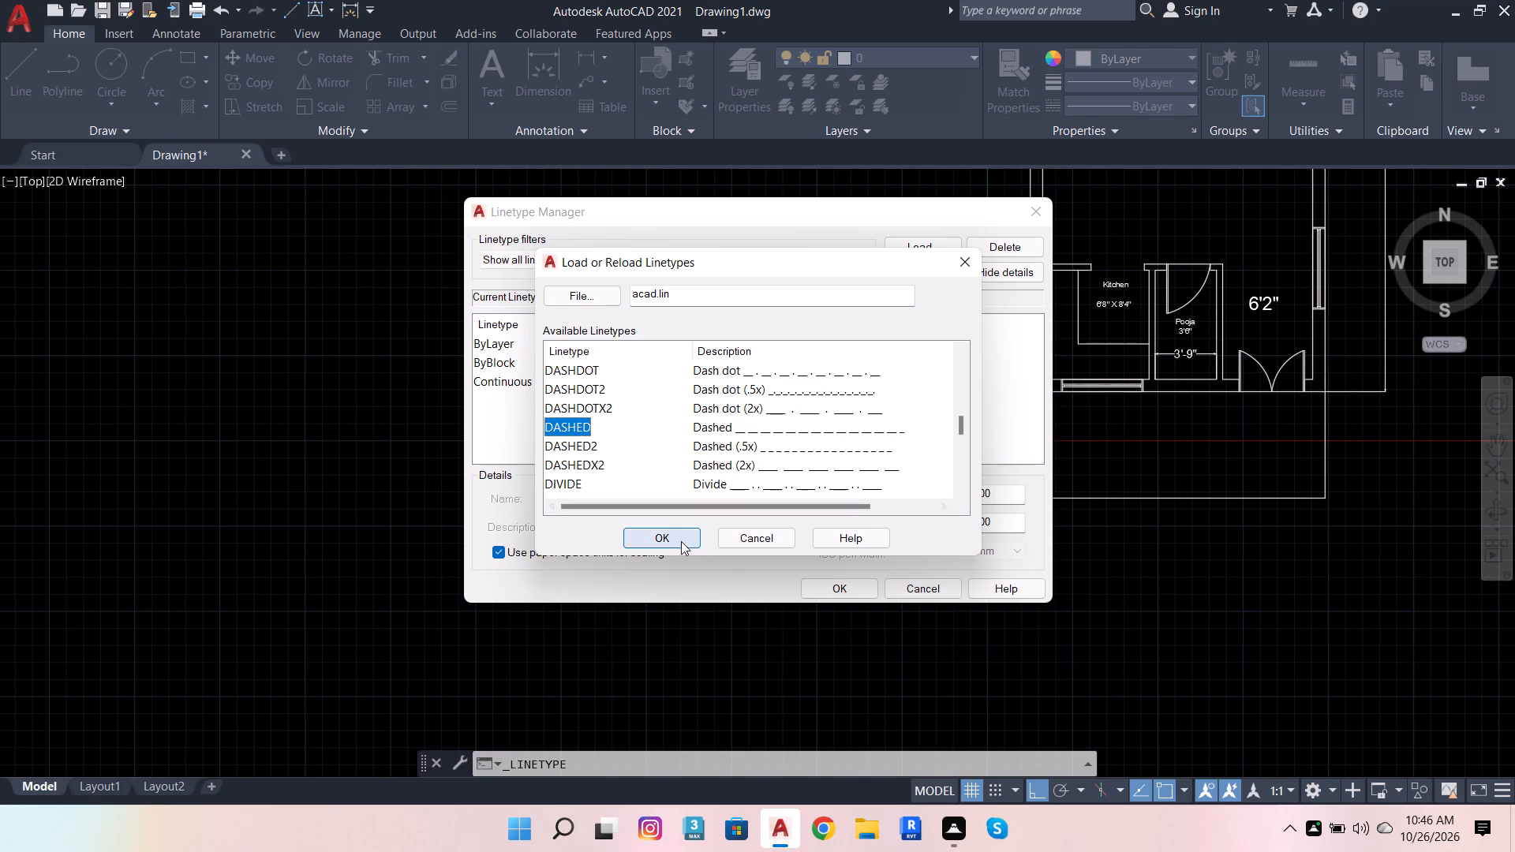
pyautogui.click(681, 541)
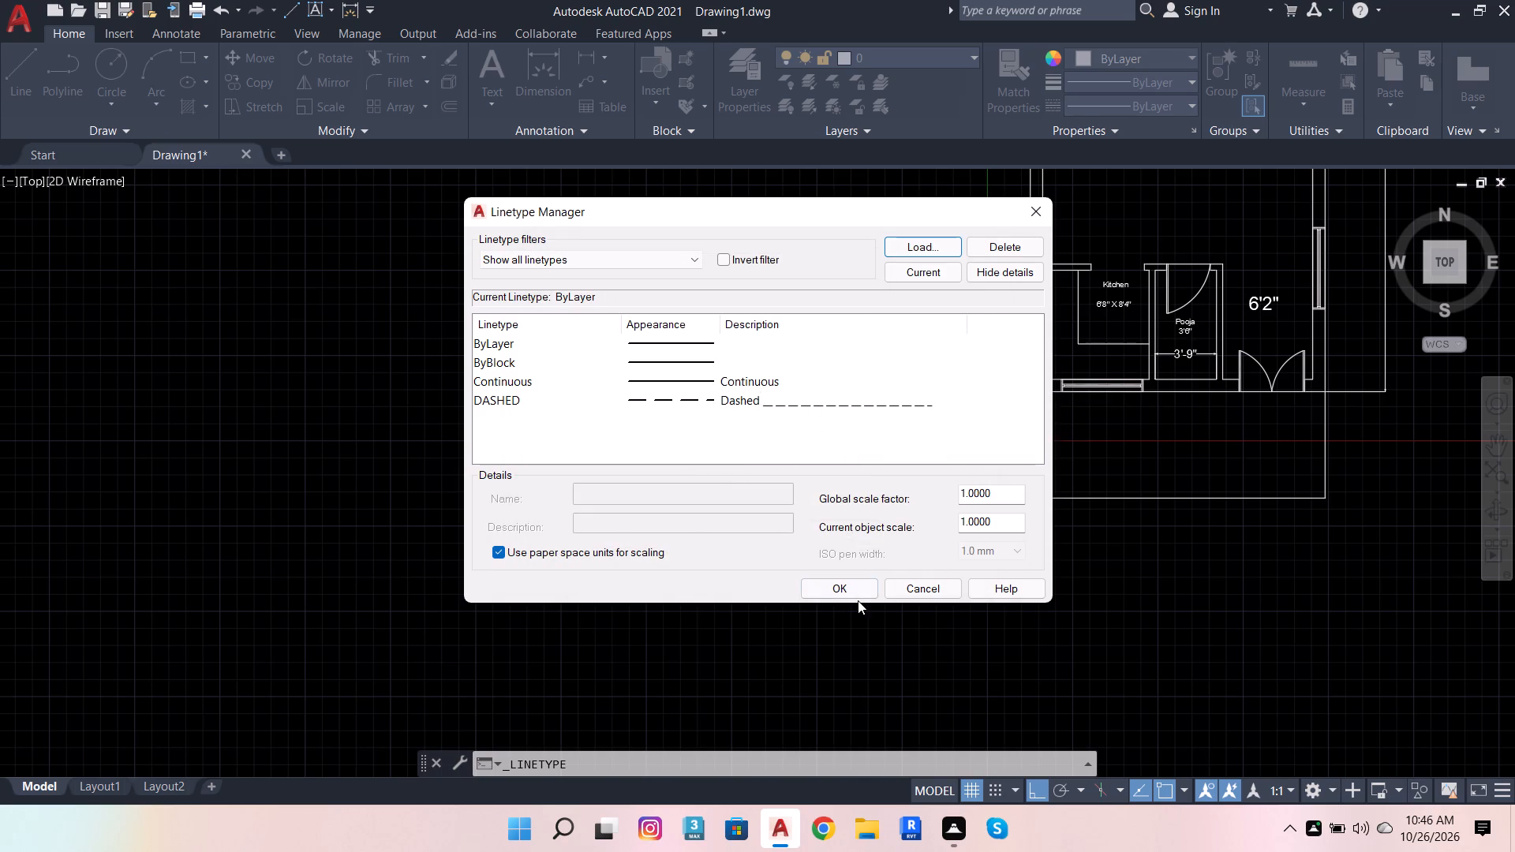
pyautogui.click(858, 600)
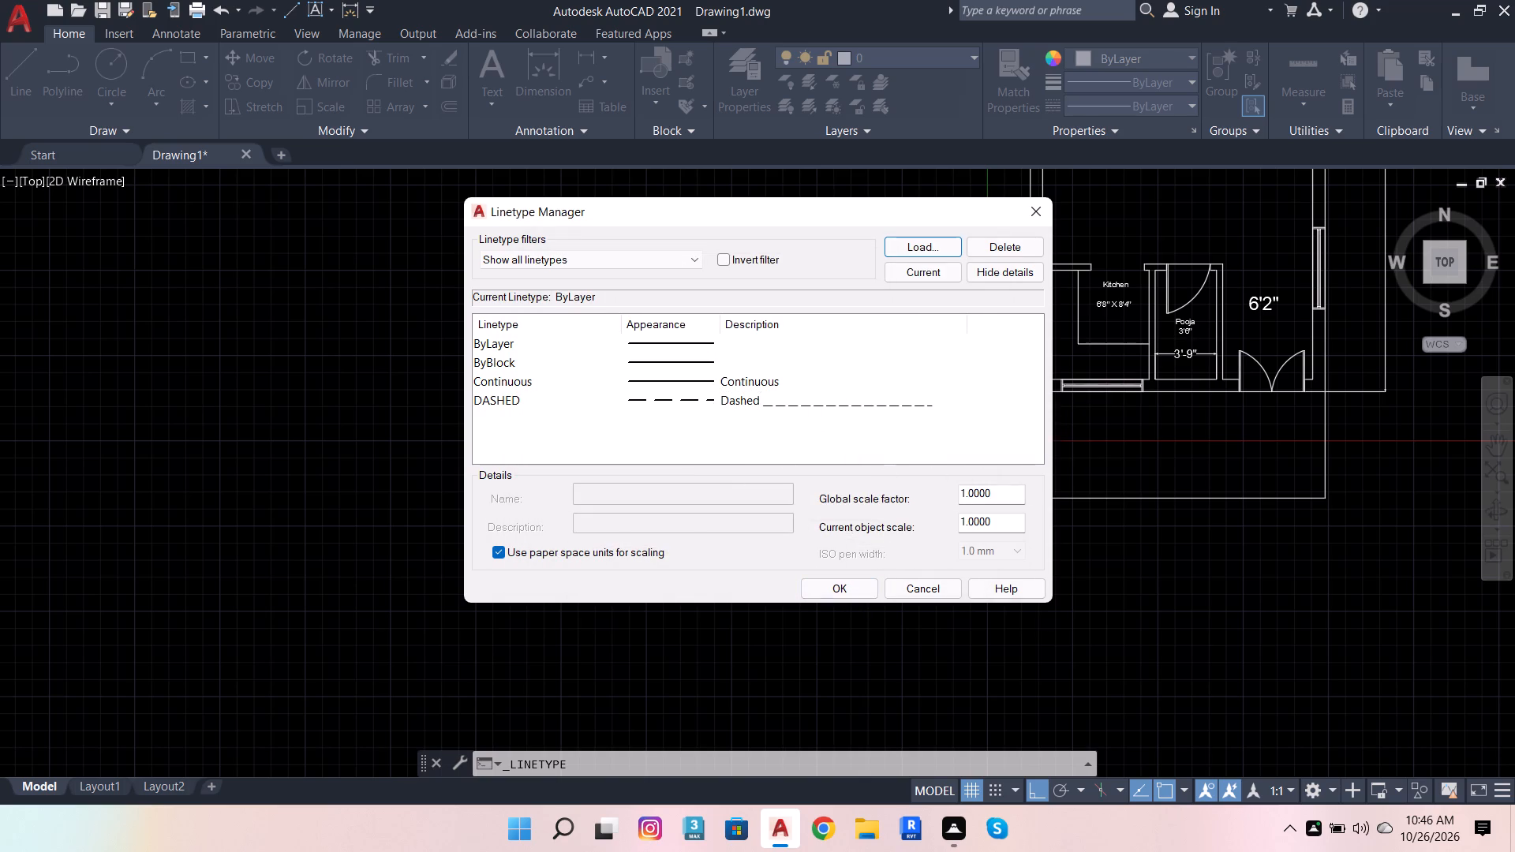
pyautogui.scroll(1, 962, 499)
pyautogui.click(963, 493)
pyautogui.press('BackSpace')
pyautogui.press('2')
pyautogui.click(845, 599)
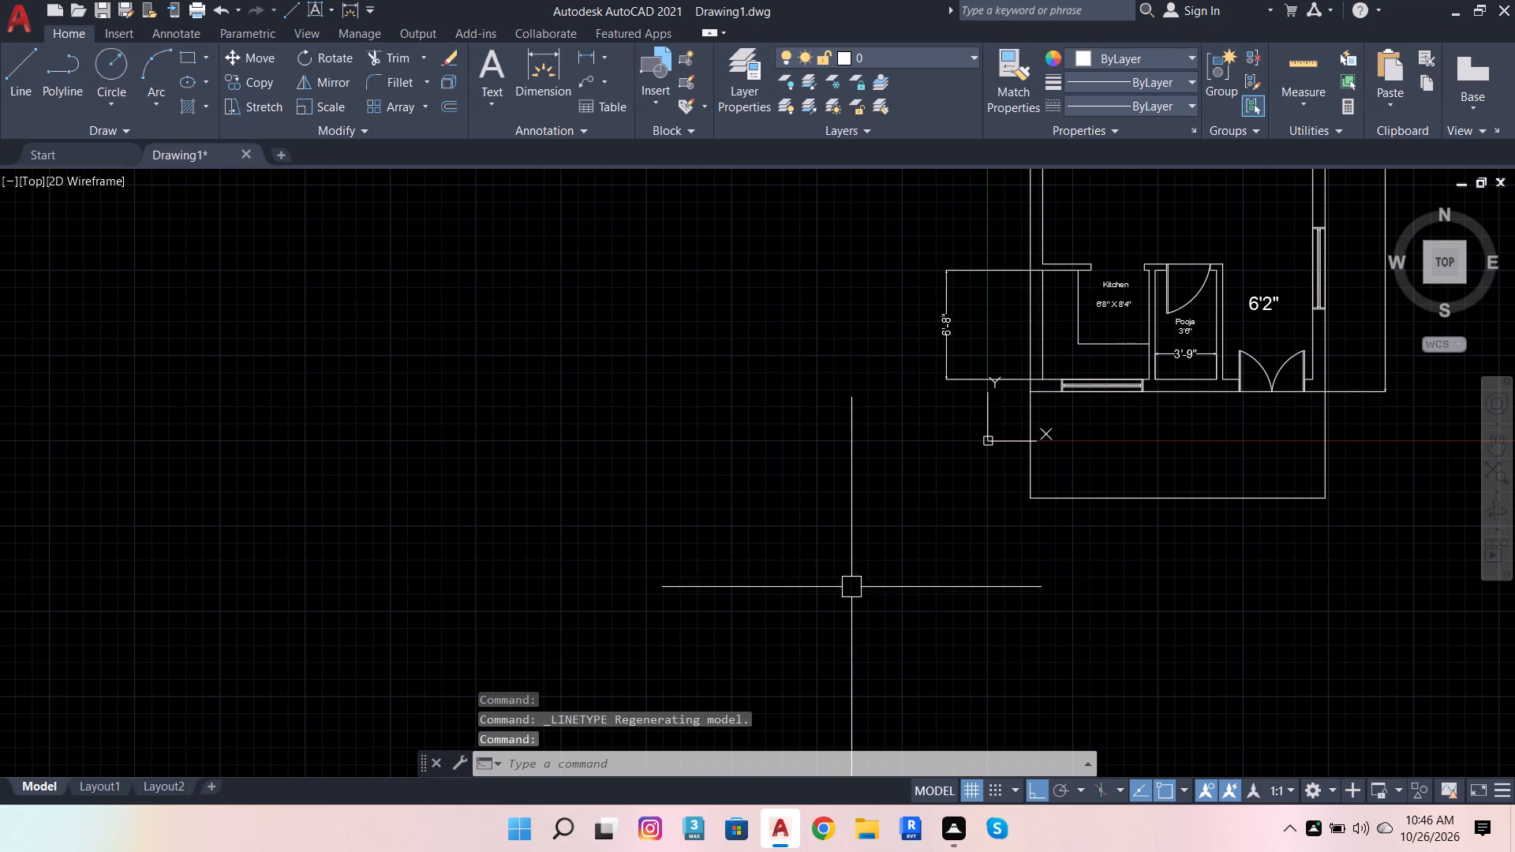
# Assign the DASHED linetype to the three lines of the front extension outline: both sides and the outer edge.
pyautogui.scroll(1, 1162, 407)
pyautogui.click(944, 511)
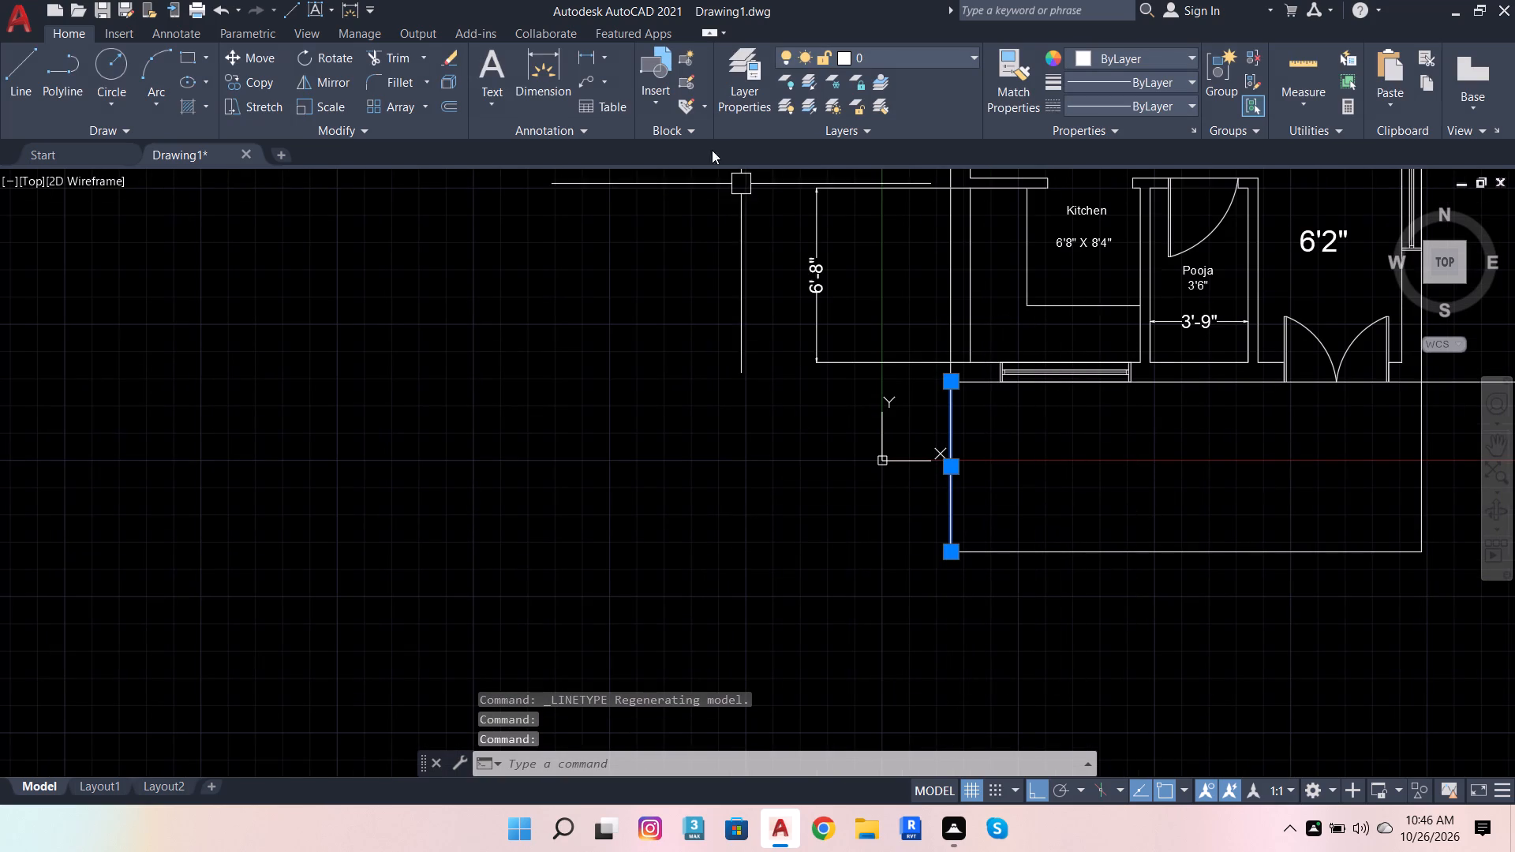
pyautogui.click(1091, 100)
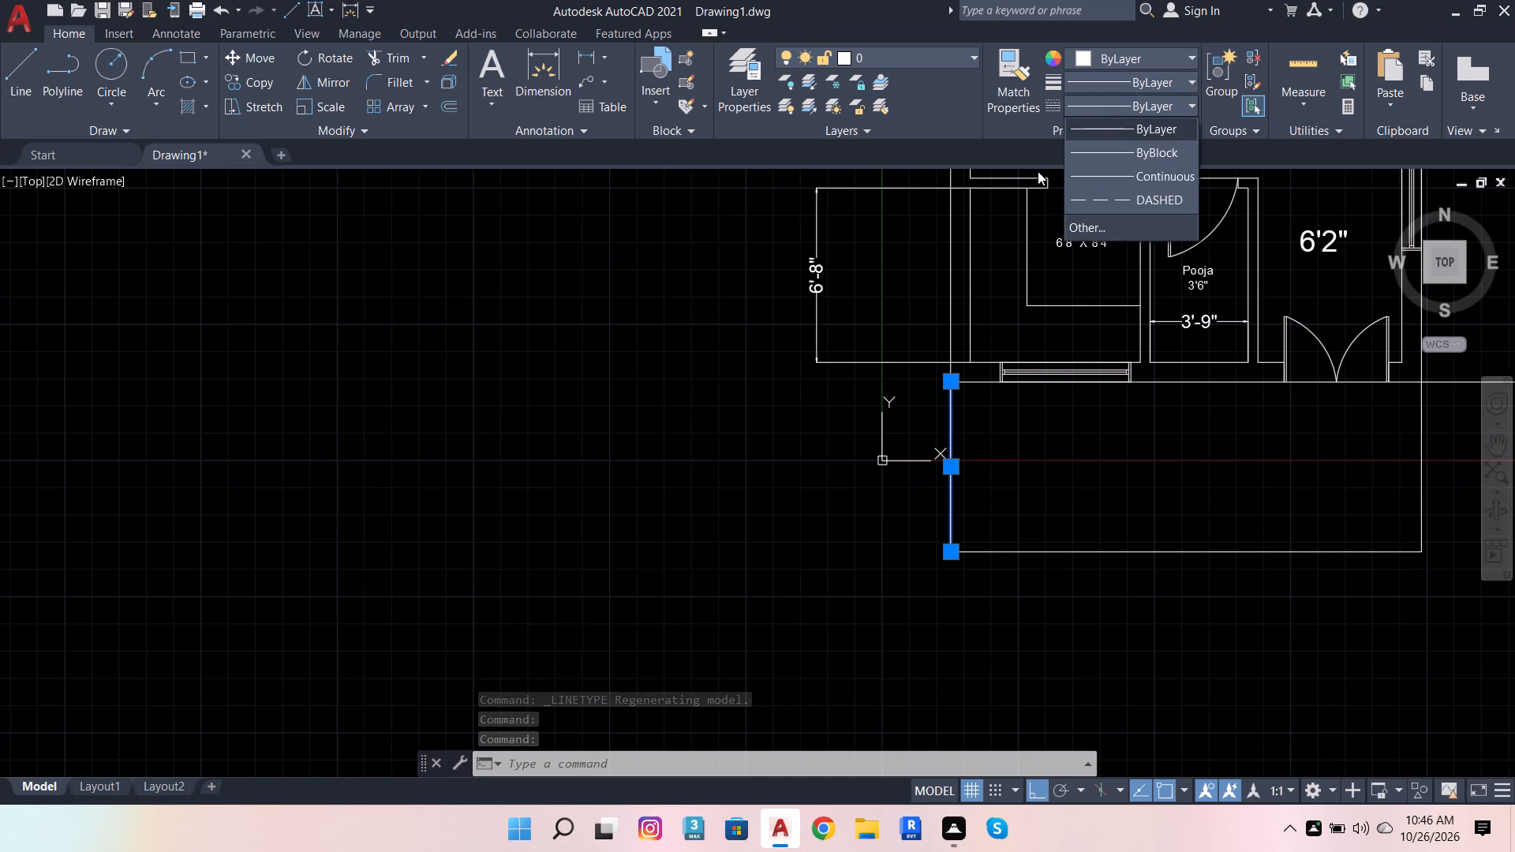
pyautogui.click(1081, 197)
pyautogui.scroll(4, 1008, 568)
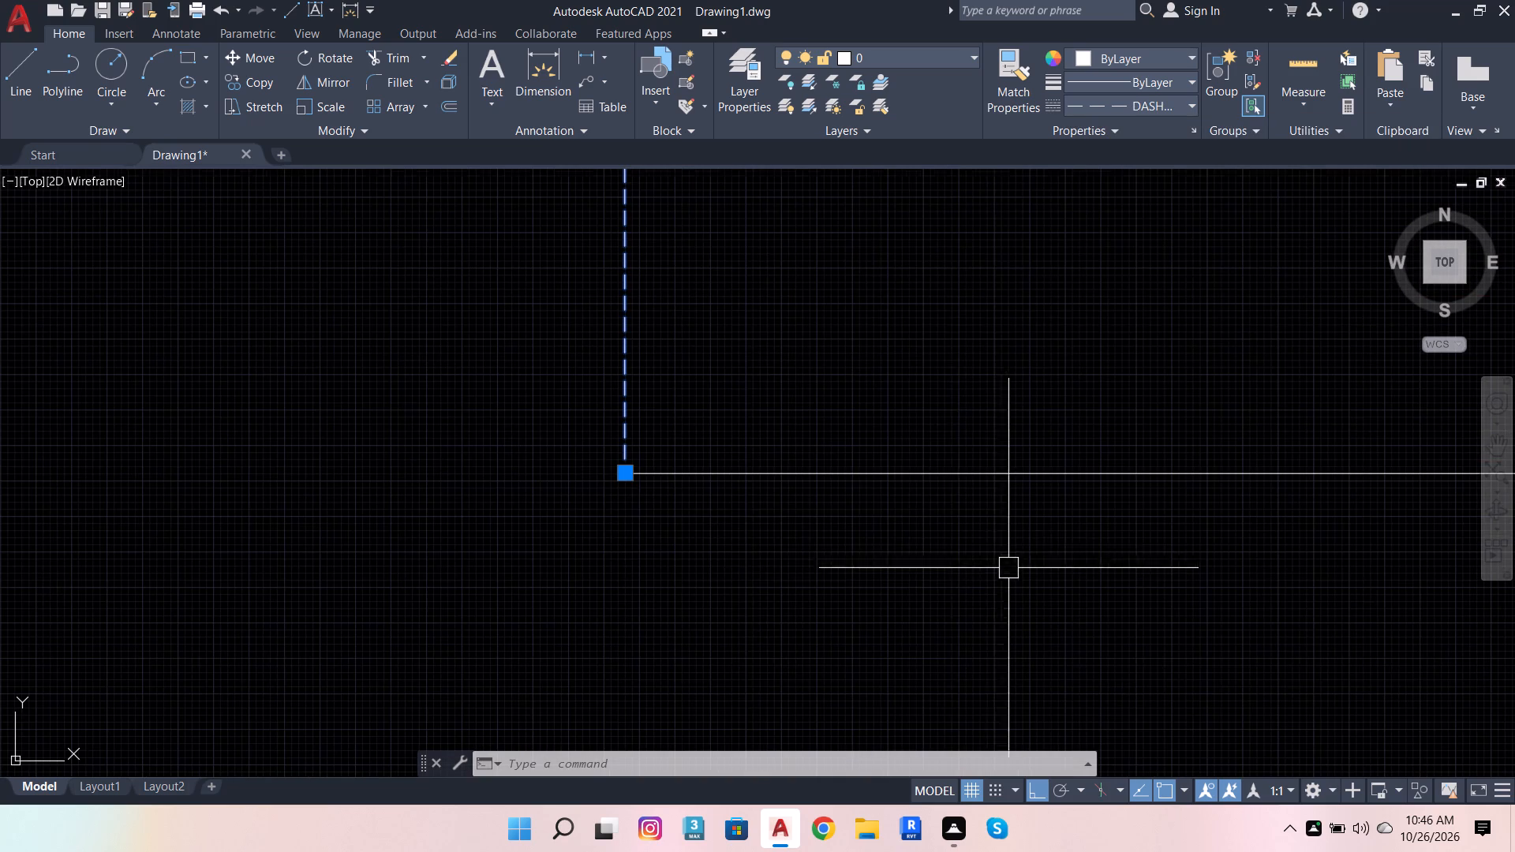
pyautogui.click(807, 475)
pyautogui.scroll(-2, 703, 556)
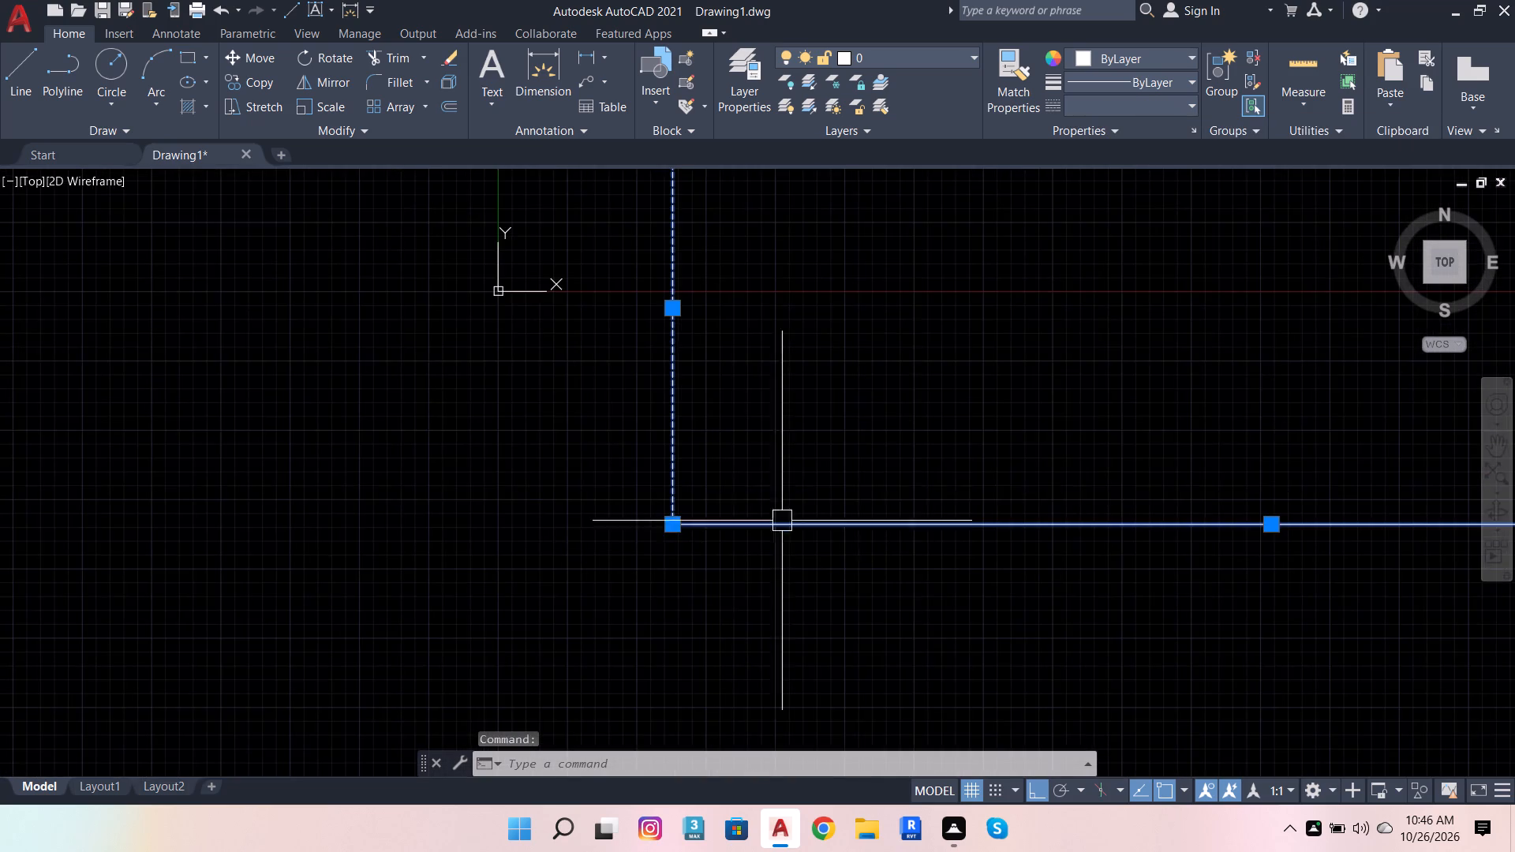
pyautogui.scroll(-3, 791, 522)
pyautogui.click(1053, 466)
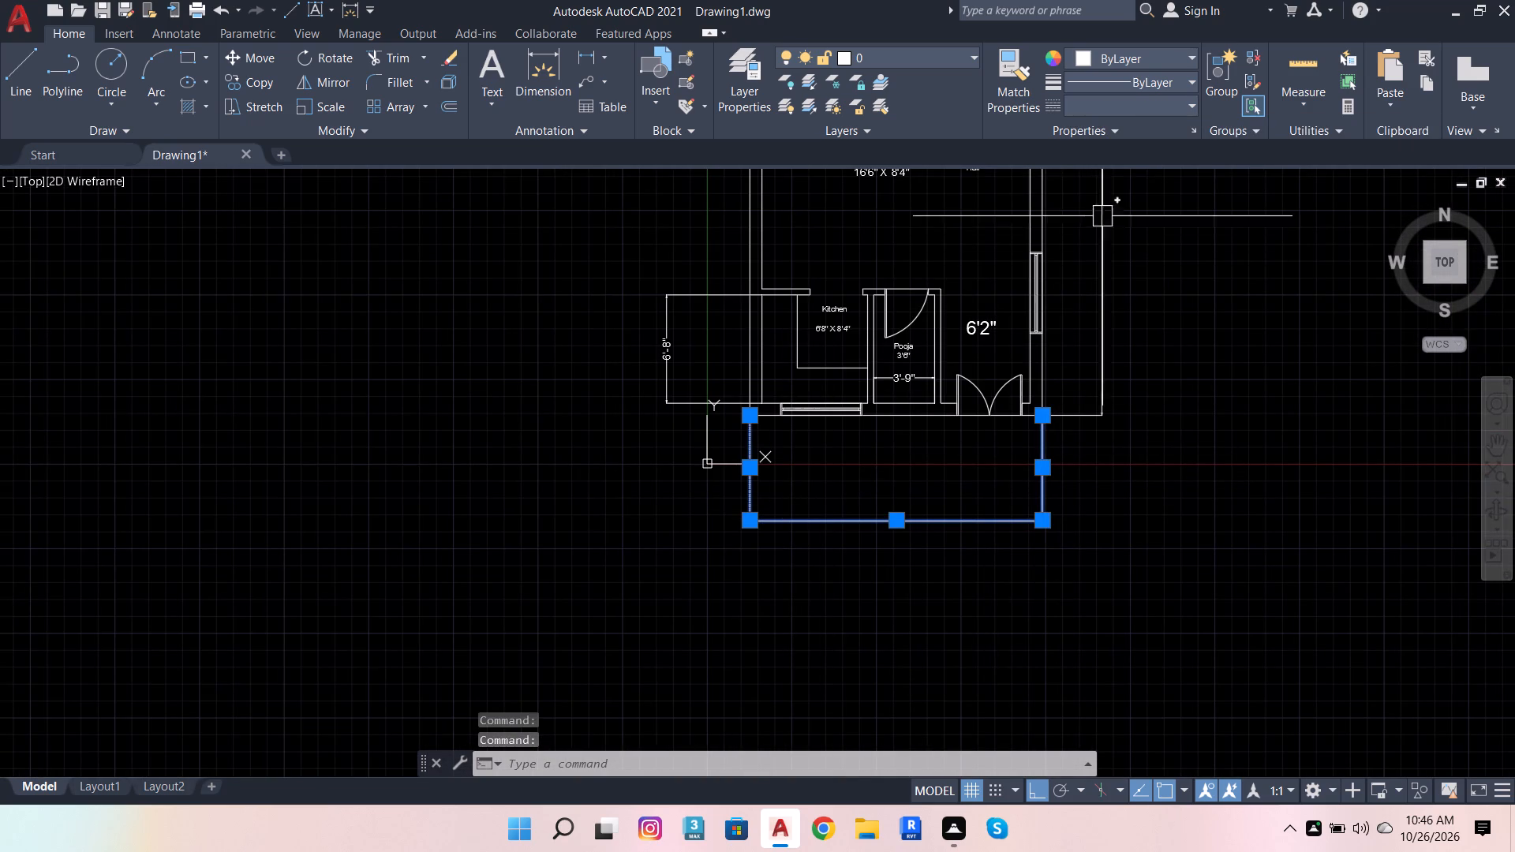
pyautogui.click(1147, 109)
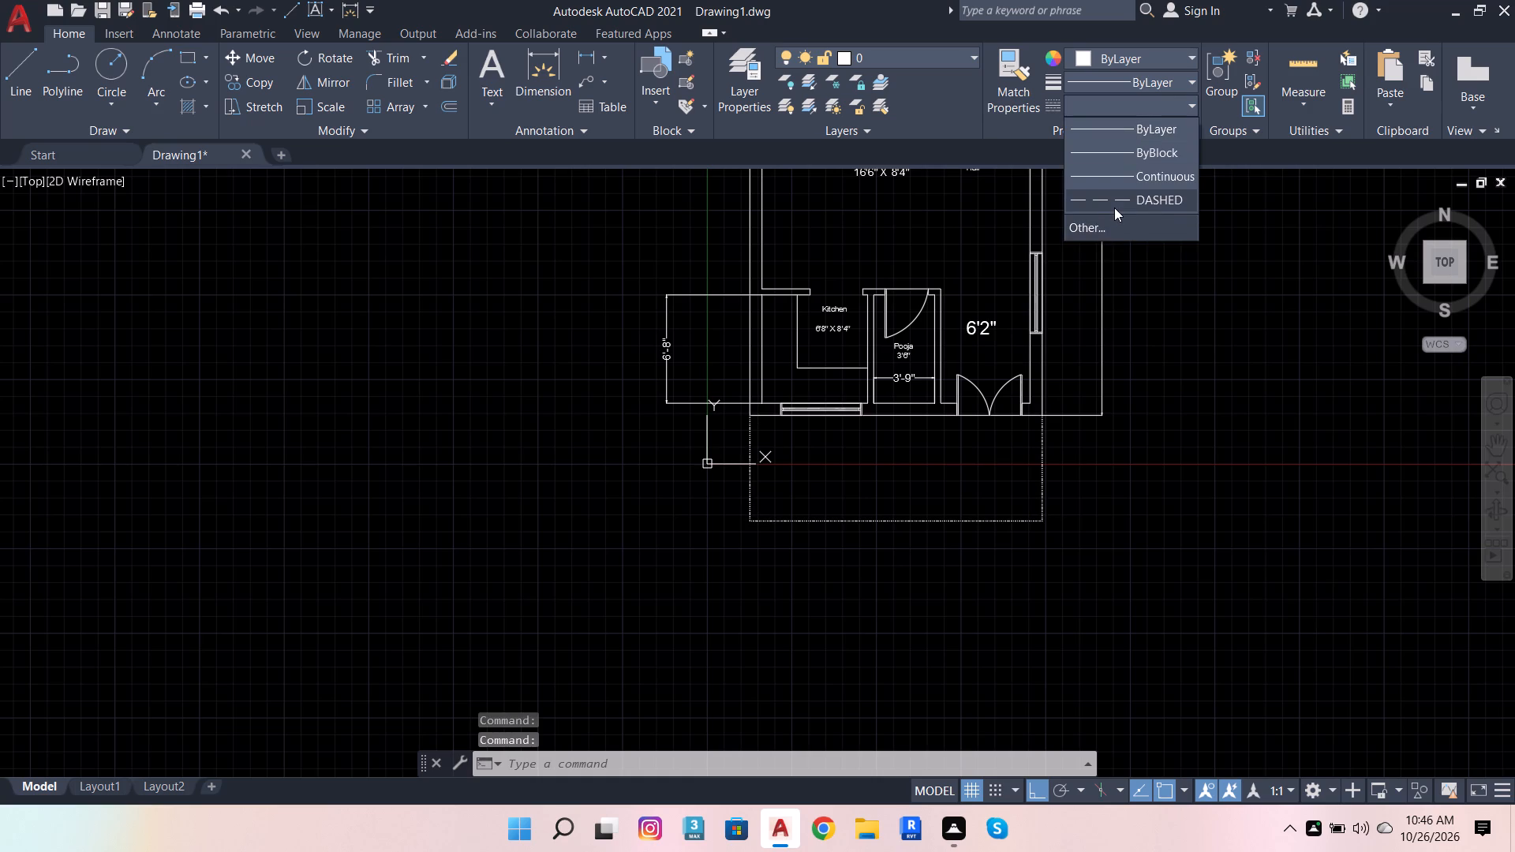
pyautogui.click(1125, 197)
pyautogui.scroll(3, 1059, 546)
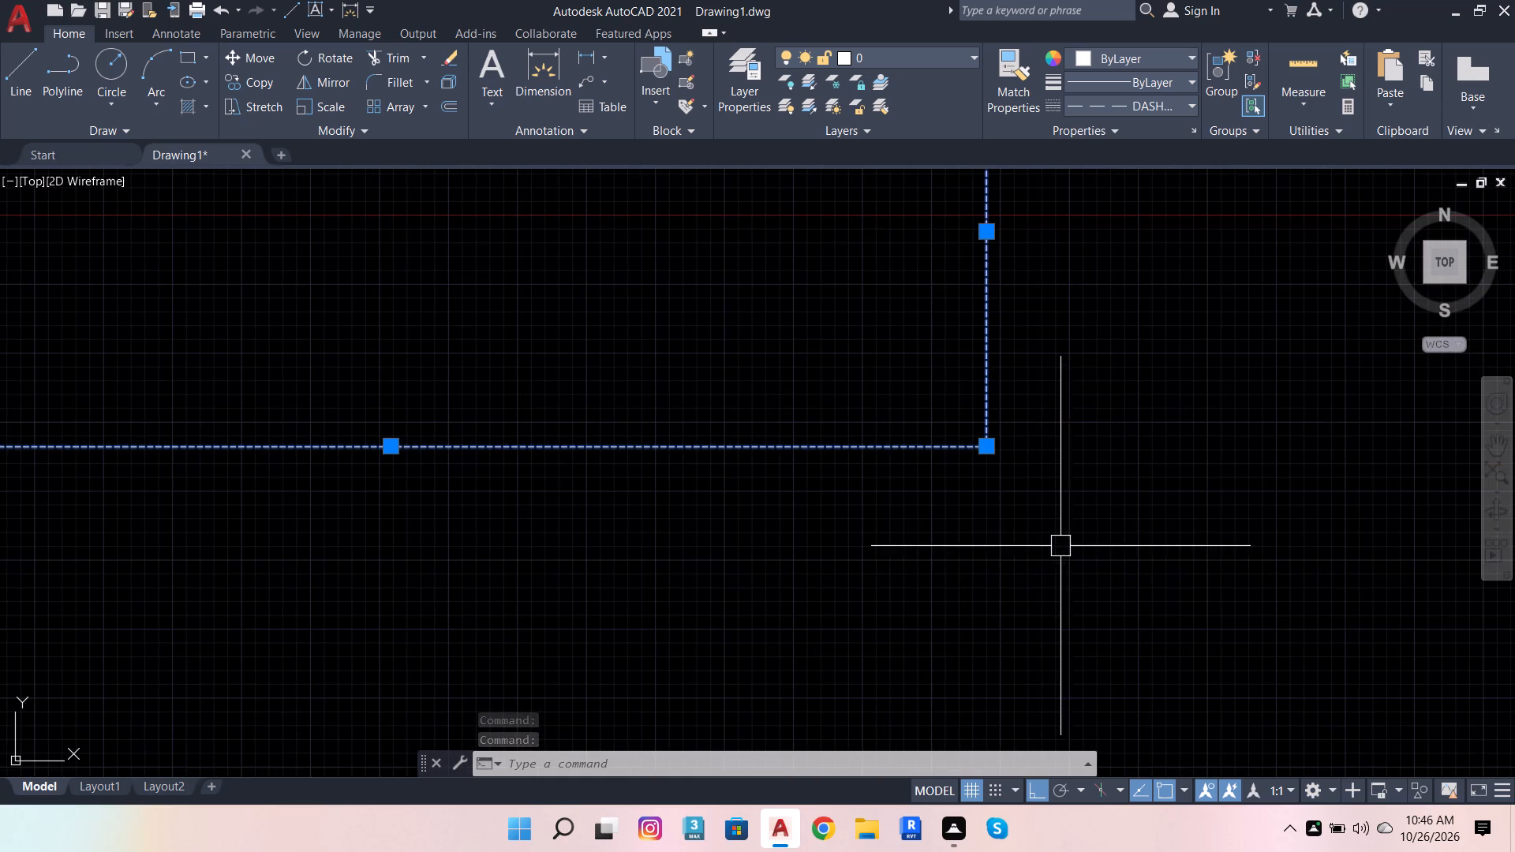
pyautogui.press('Escape')
# Set the global linetype scale factor to 4 so the dashes are drawn larger.
pyautogui.scroll(-3, 1027, 518)
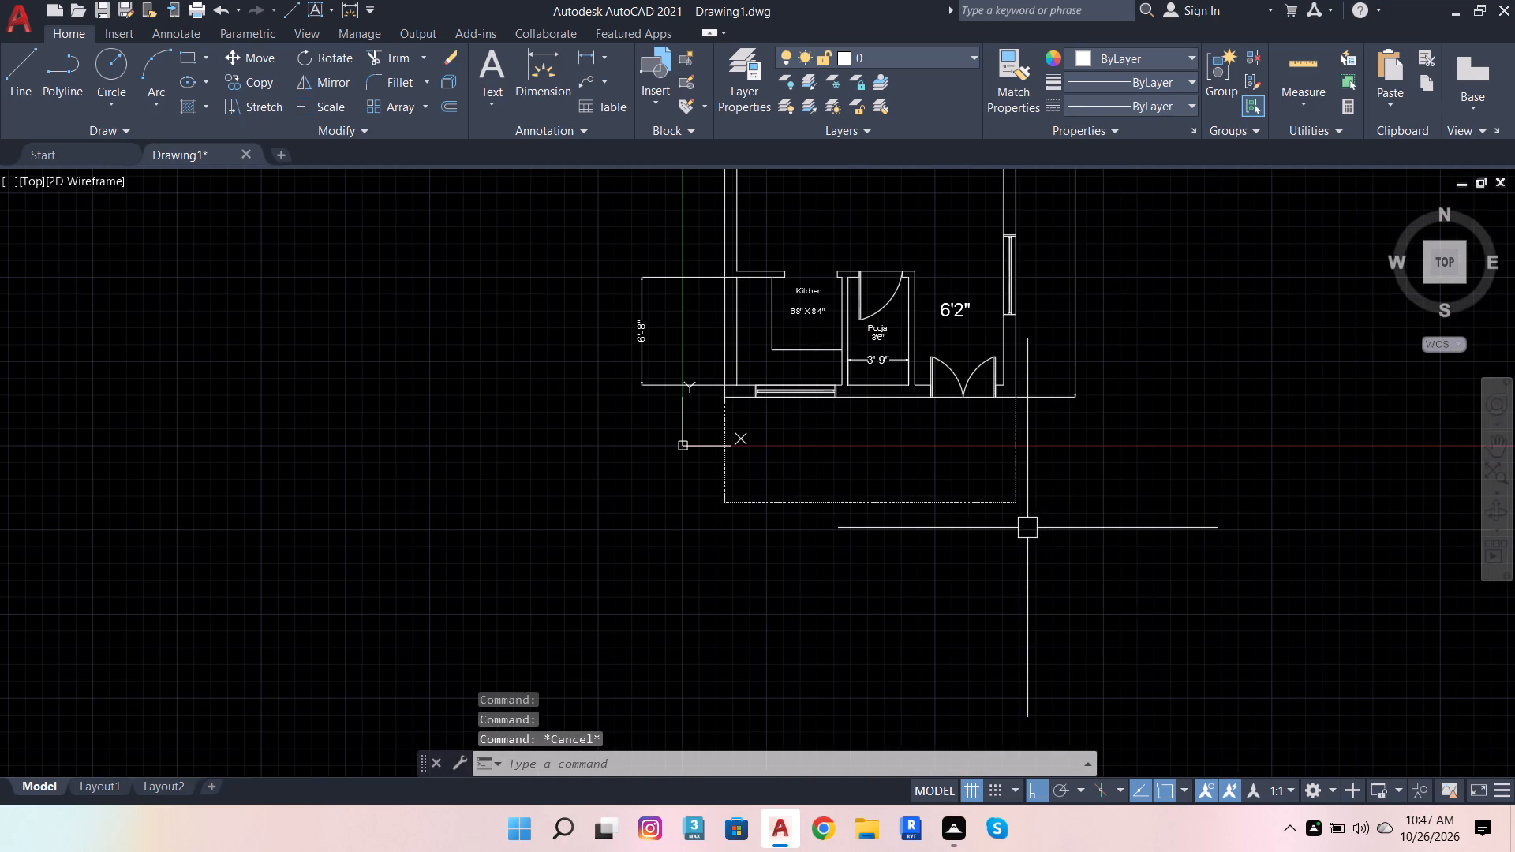
pyautogui.click(1161, 99)
pyautogui.click(1114, 221)
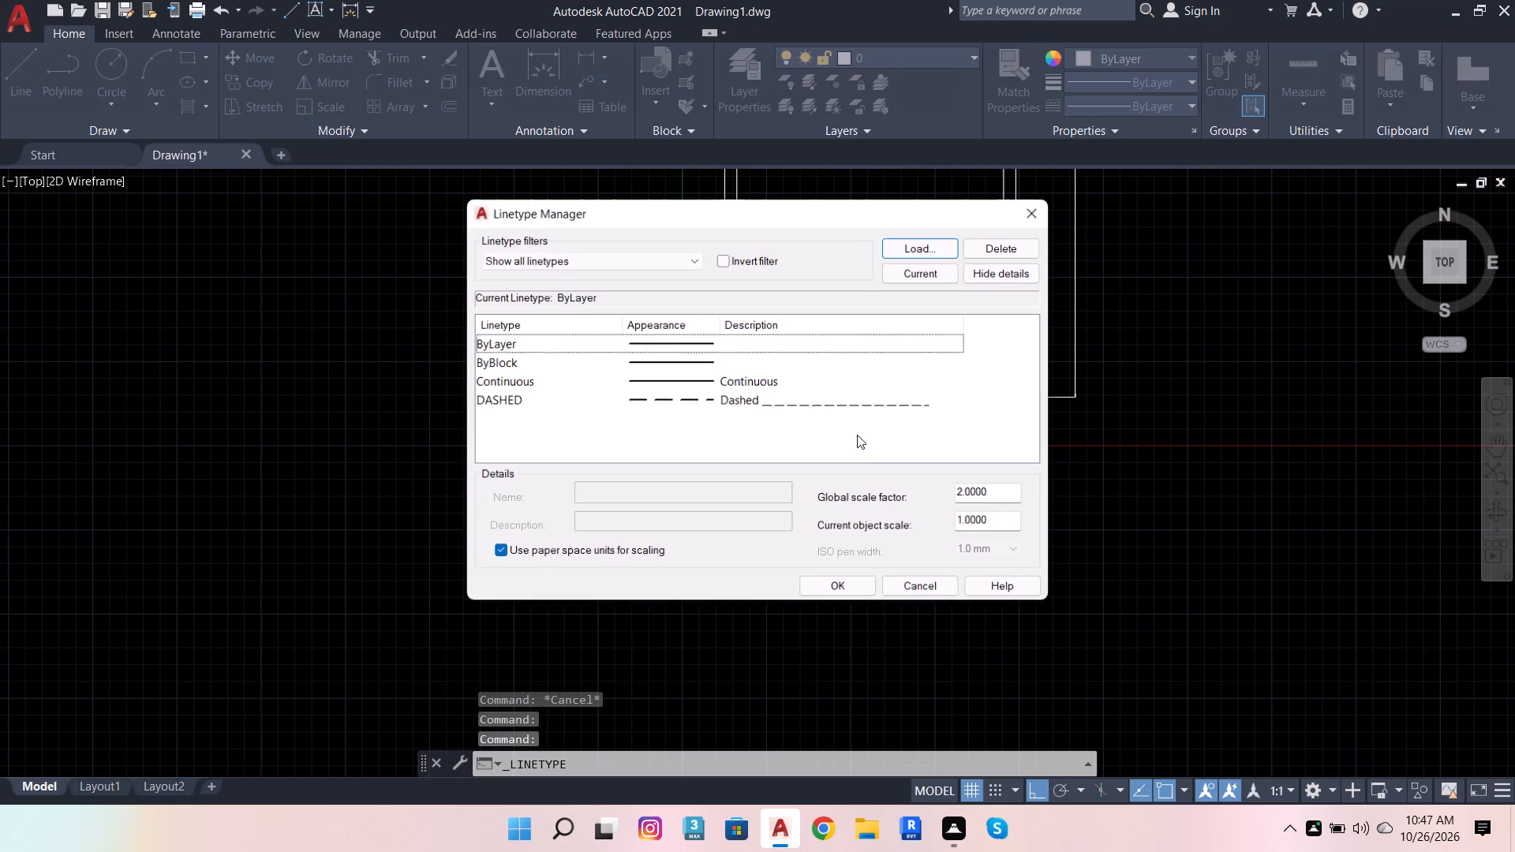
pyautogui.click(829, 404)
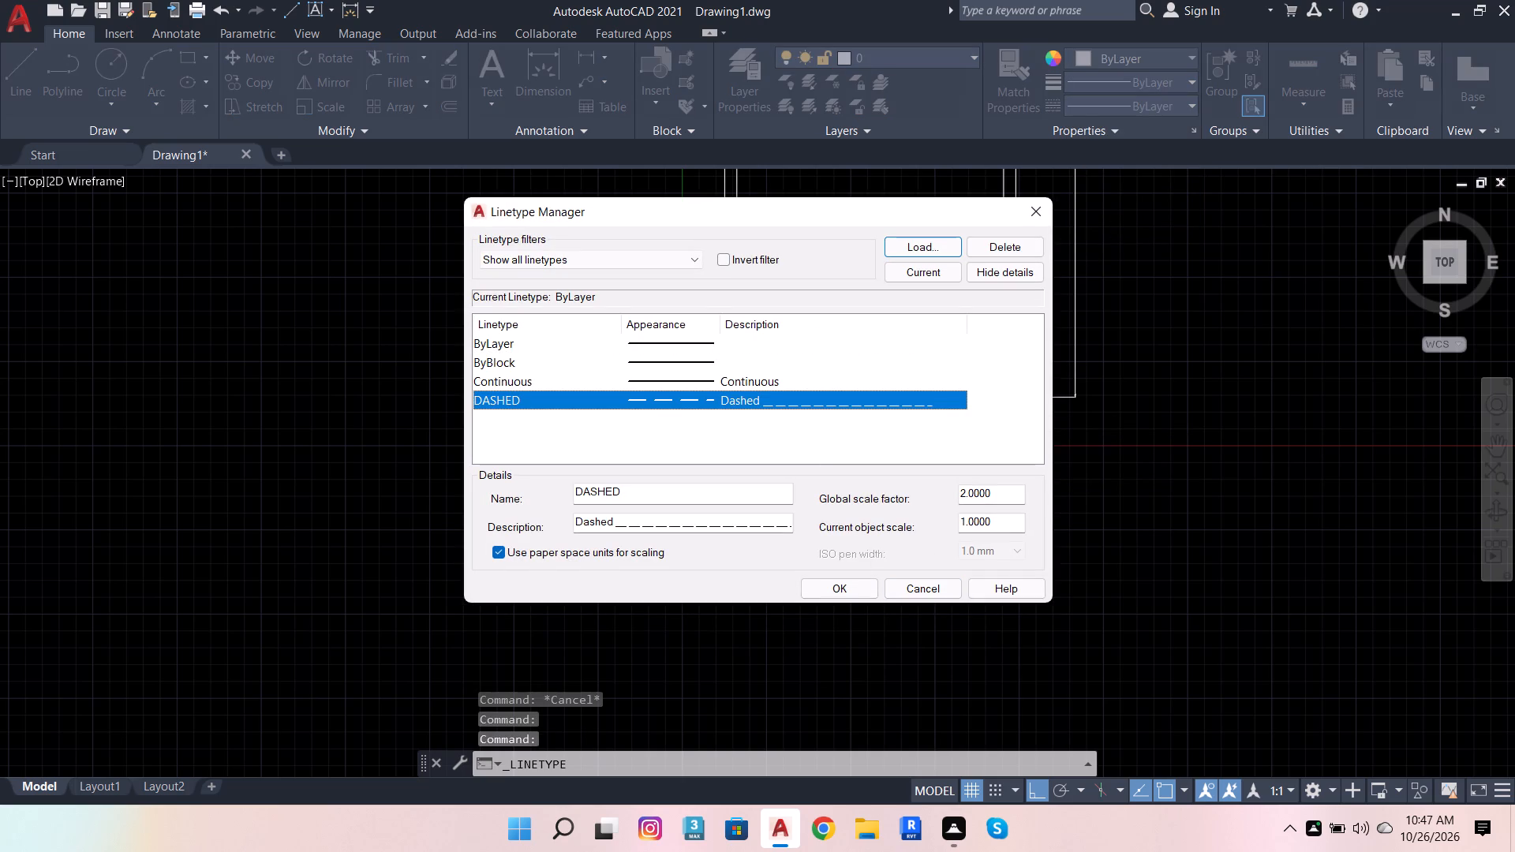
pyautogui.click(964, 494)
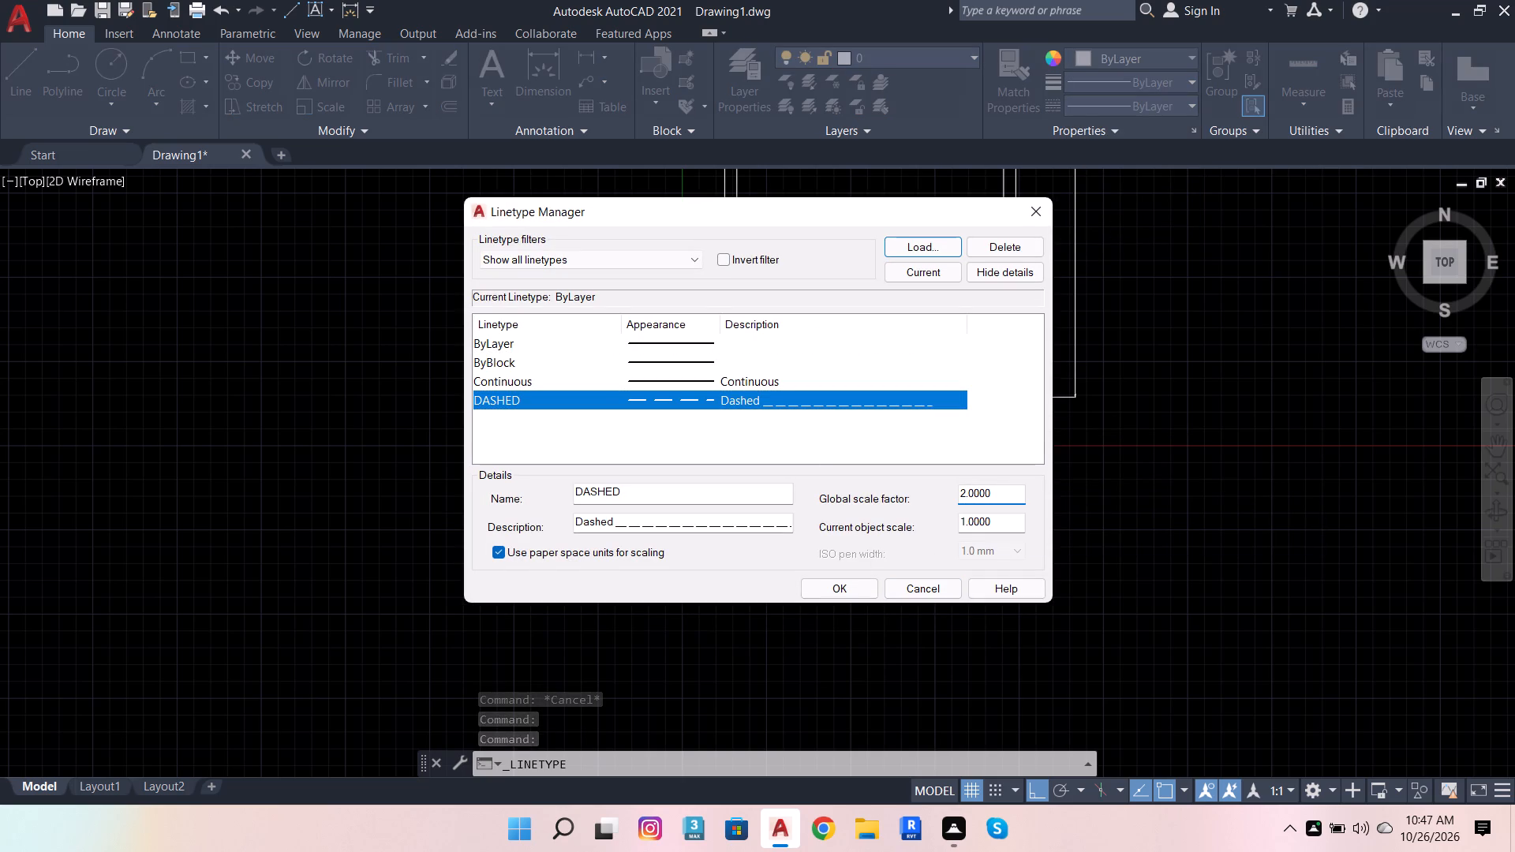
pyautogui.press('BackSpace')
pyautogui.press('3')
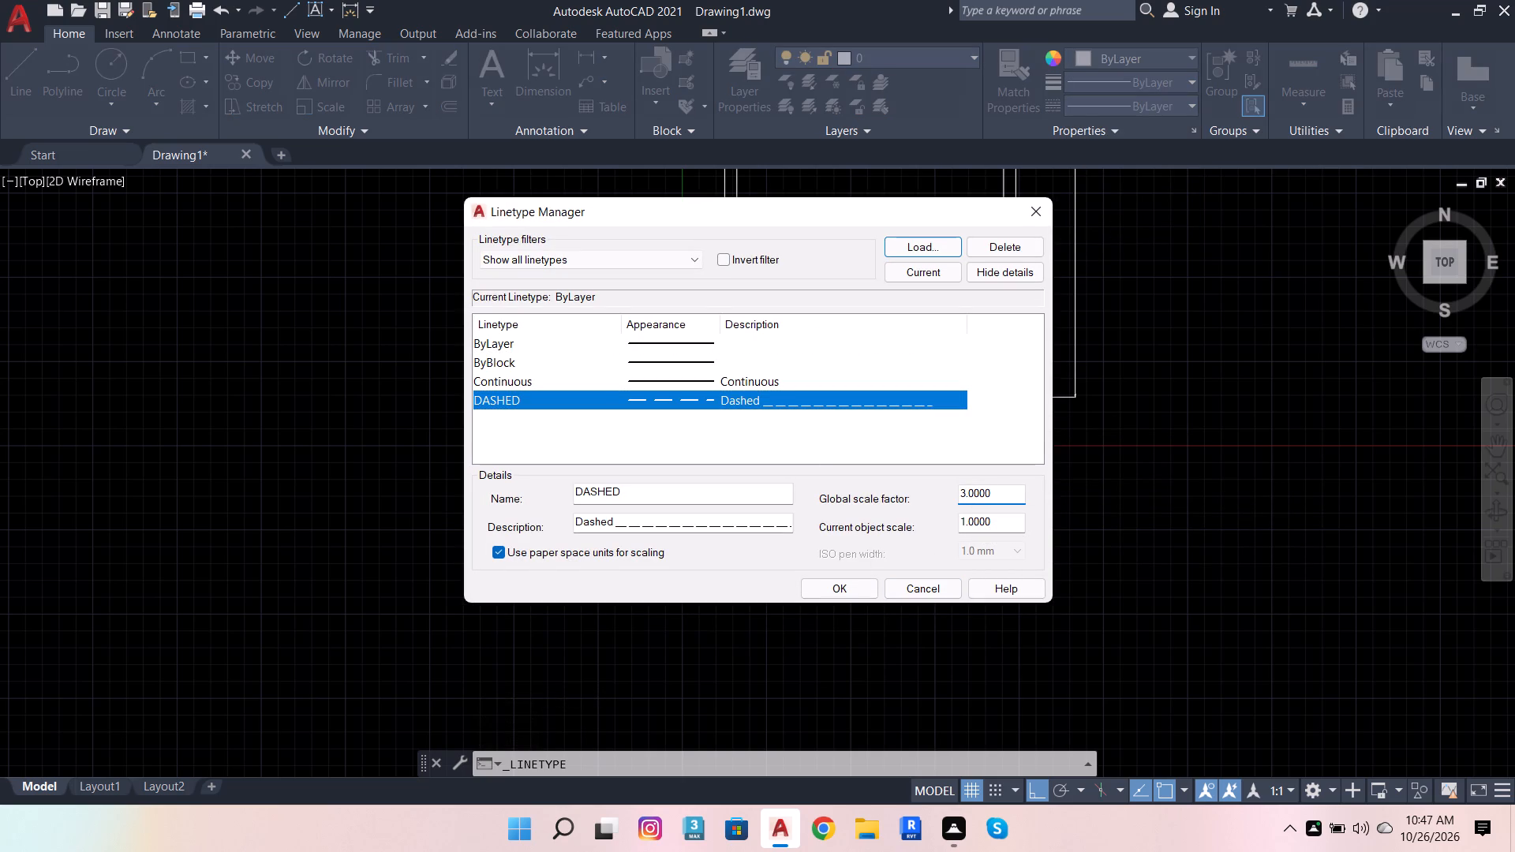
pyautogui.press('BackSpace')
pyautogui.press('4')
pyautogui.click(829, 596)
pyautogui.scroll(4, 855, 503)
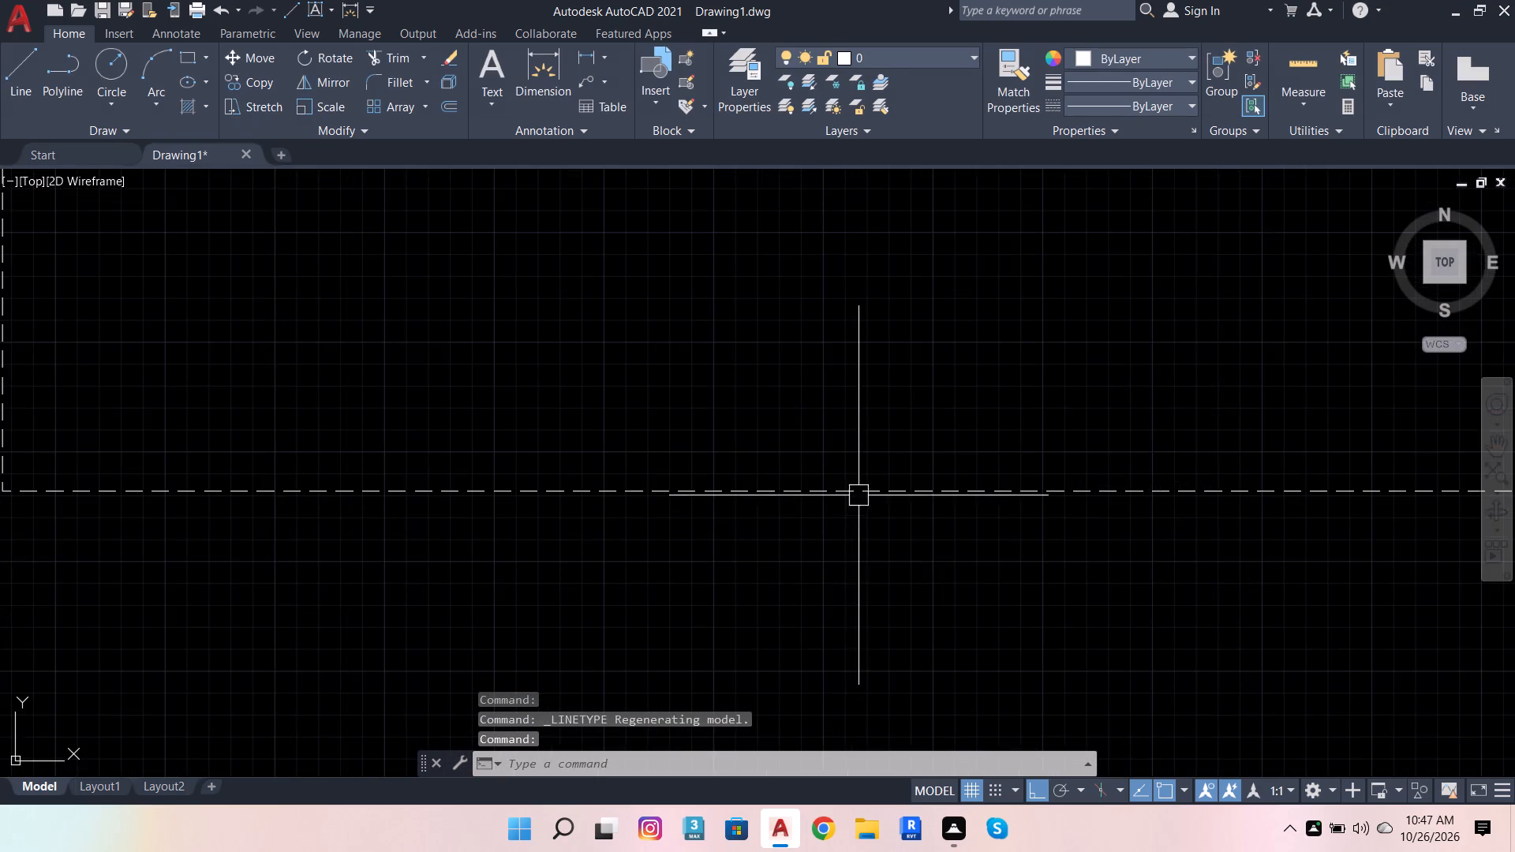
# Offset the front extension's dashed side line on the kitchen side 4' inward.
pyautogui.scroll(-2, 853, 501)
pyautogui.click(519, 462)
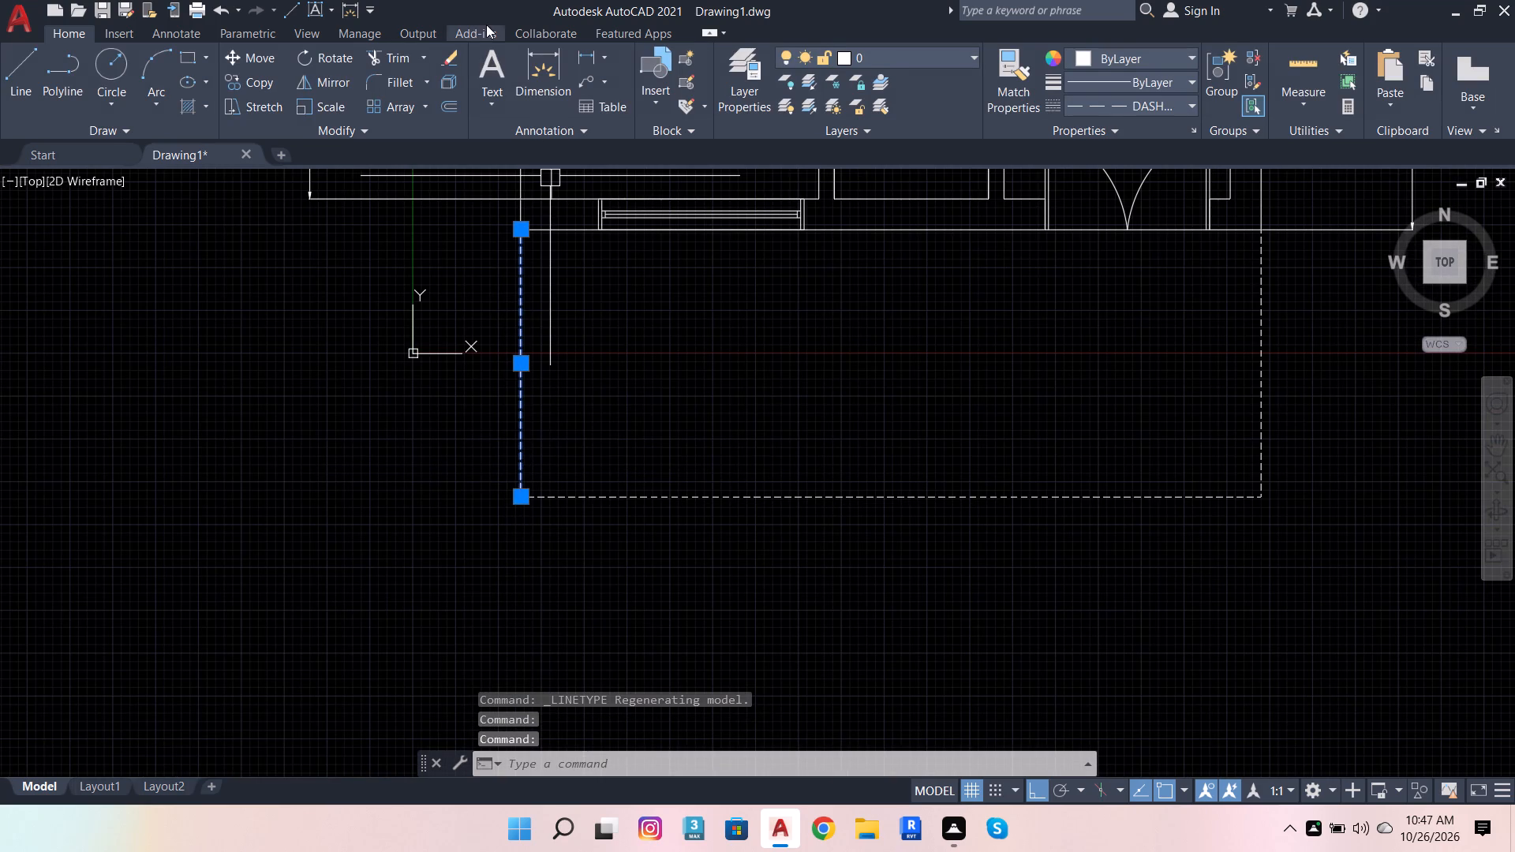
pyautogui.click(443, 104)
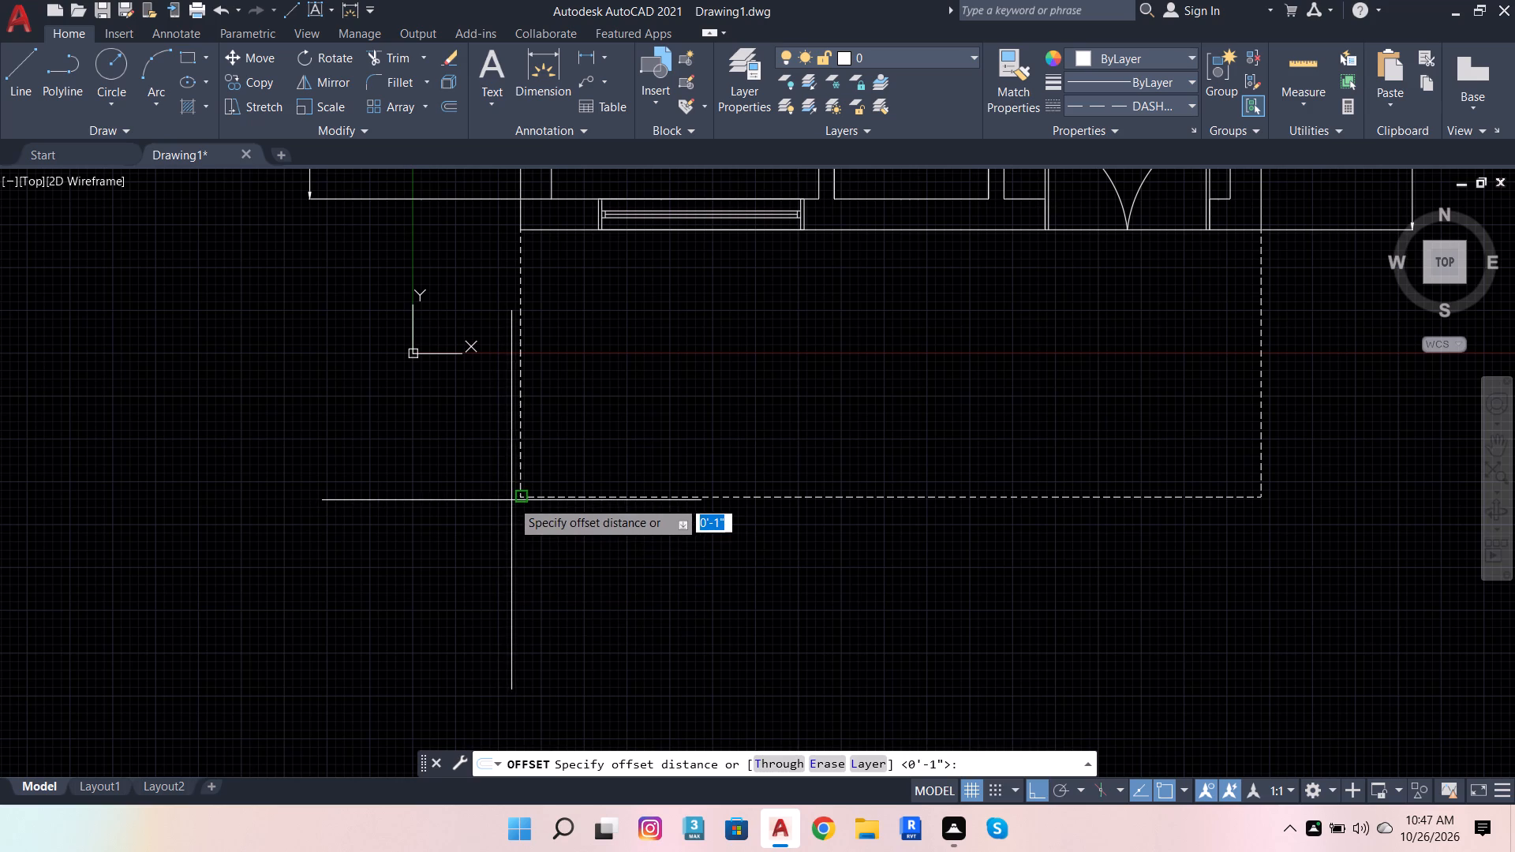
pyautogui.click(511, 500)
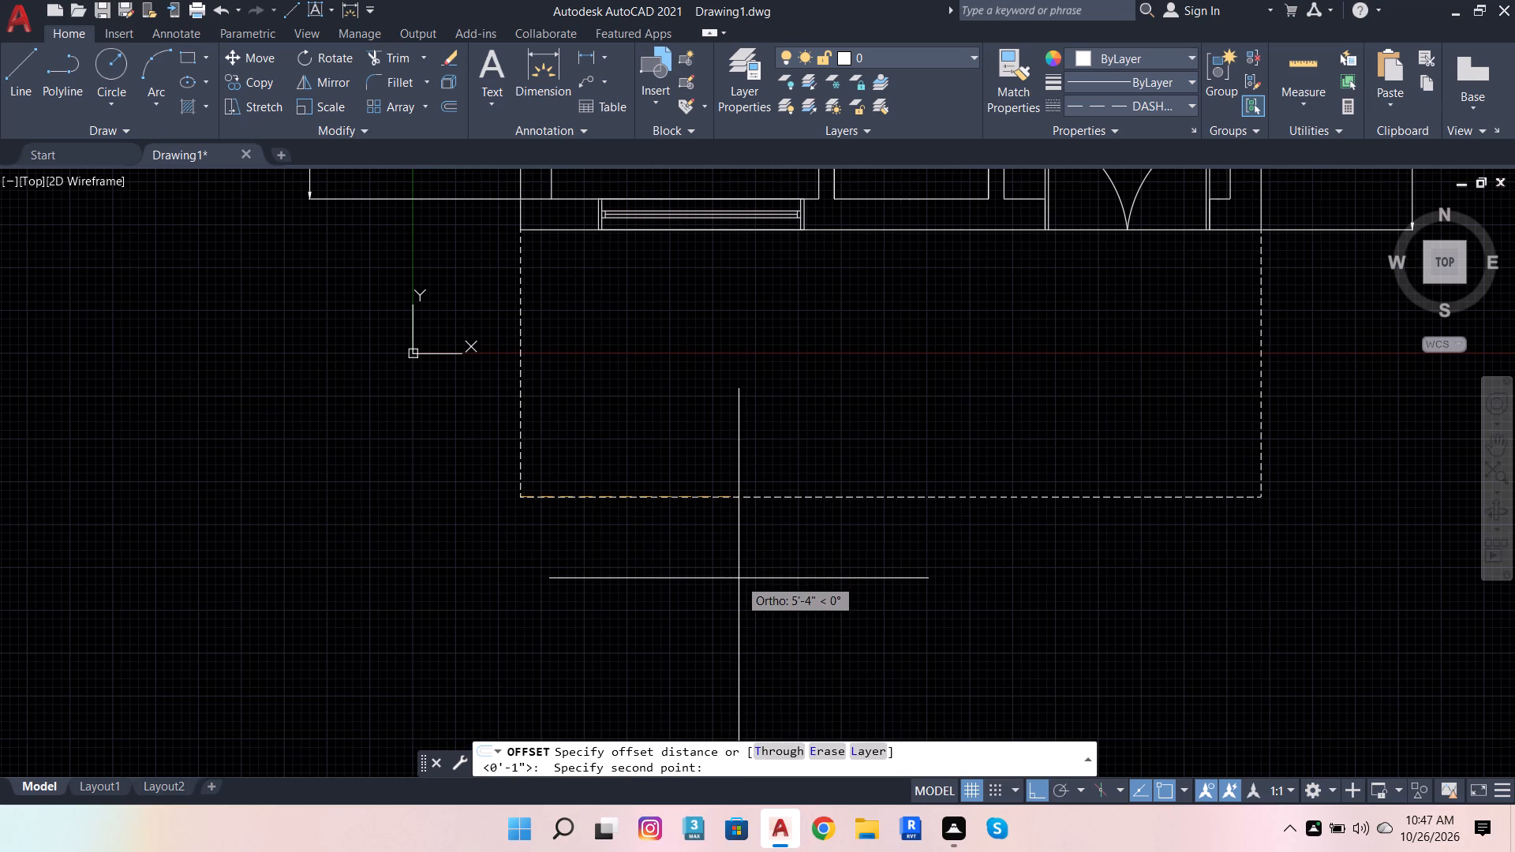
pyautogui.write("4'")
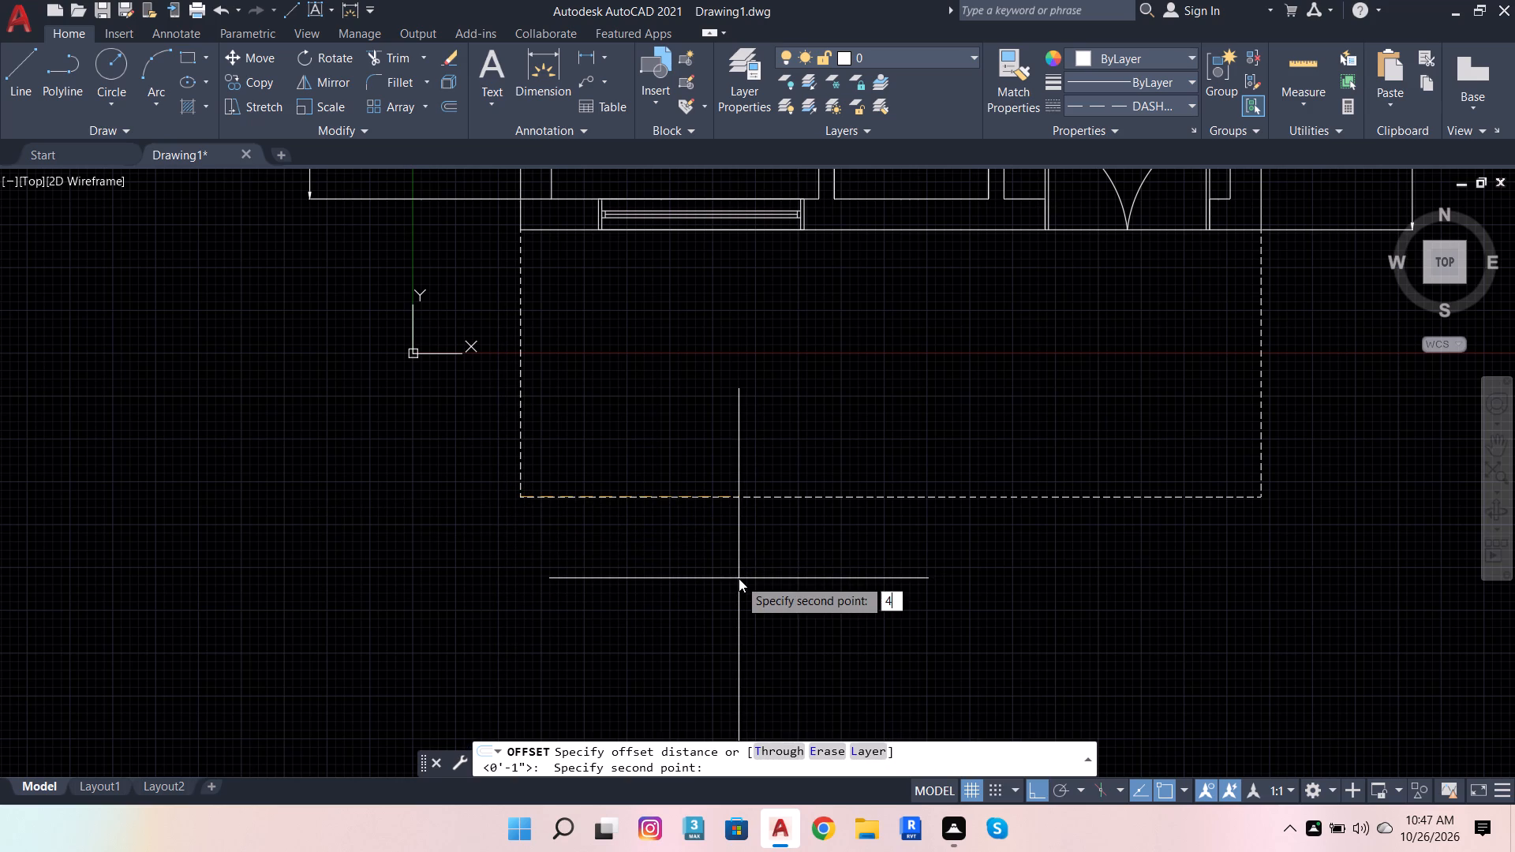
pyautogui.press('Return')
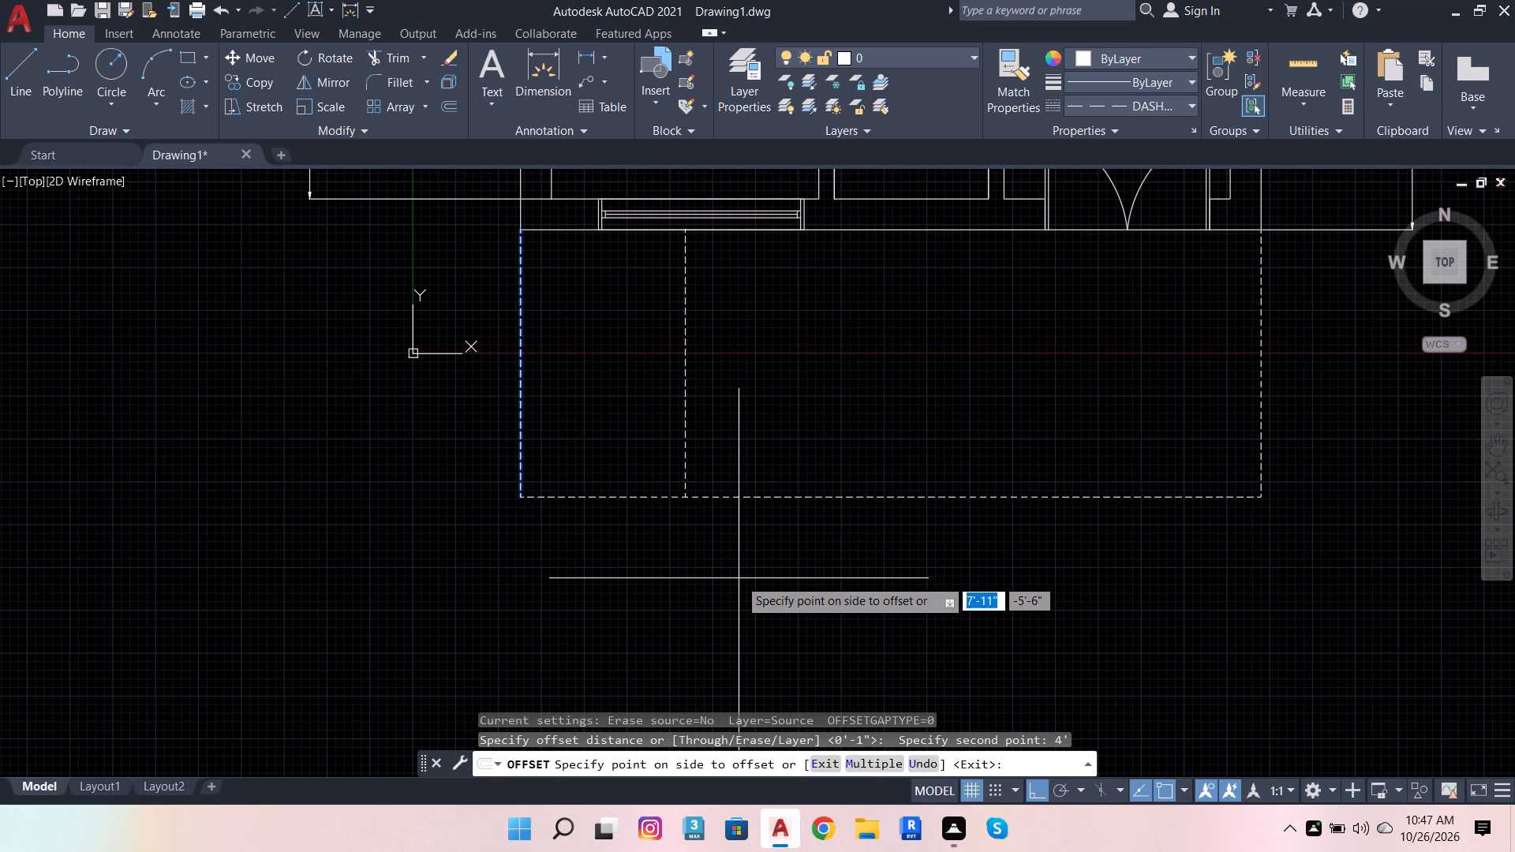
pyautogui.click(739, 578)
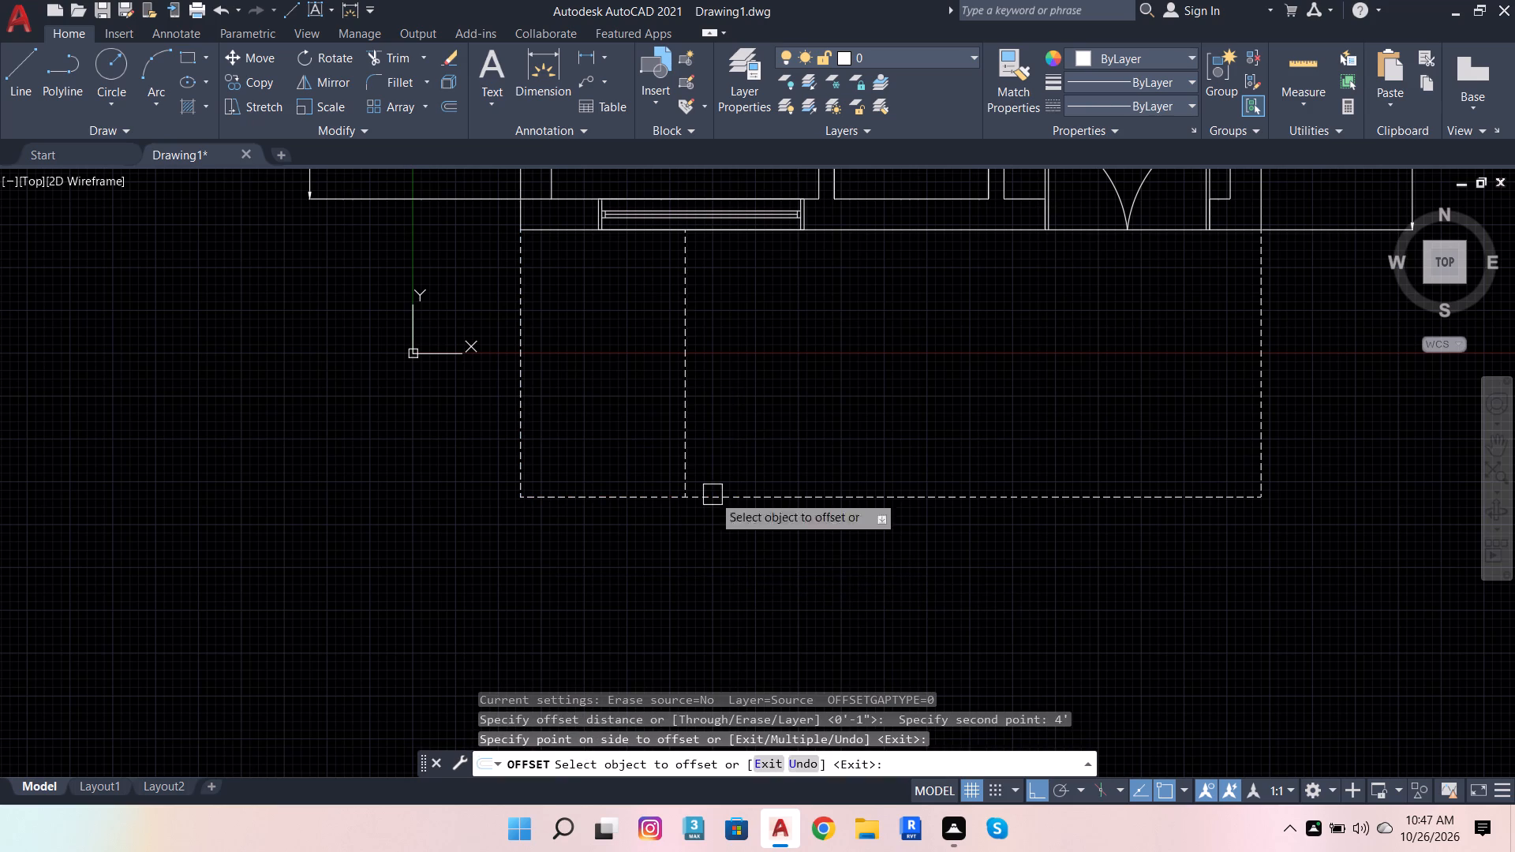
# Change the linetype of the line offset inside the front extension from DASHED to ByLayer.
pyautogui.press('Escape')
pyautogui.press('Escape')
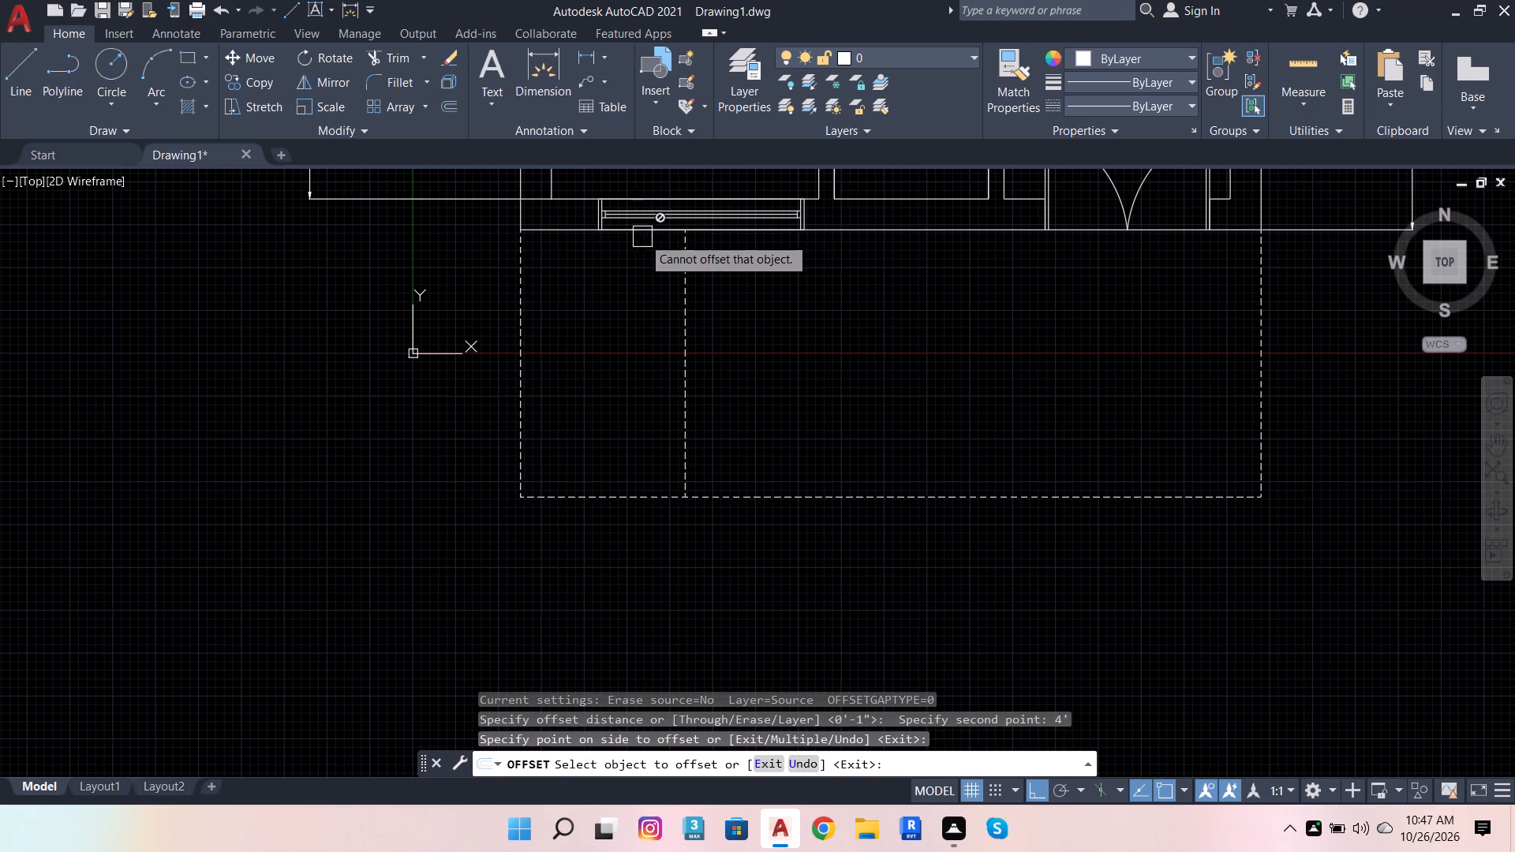
pyautogui.click(690, 290)
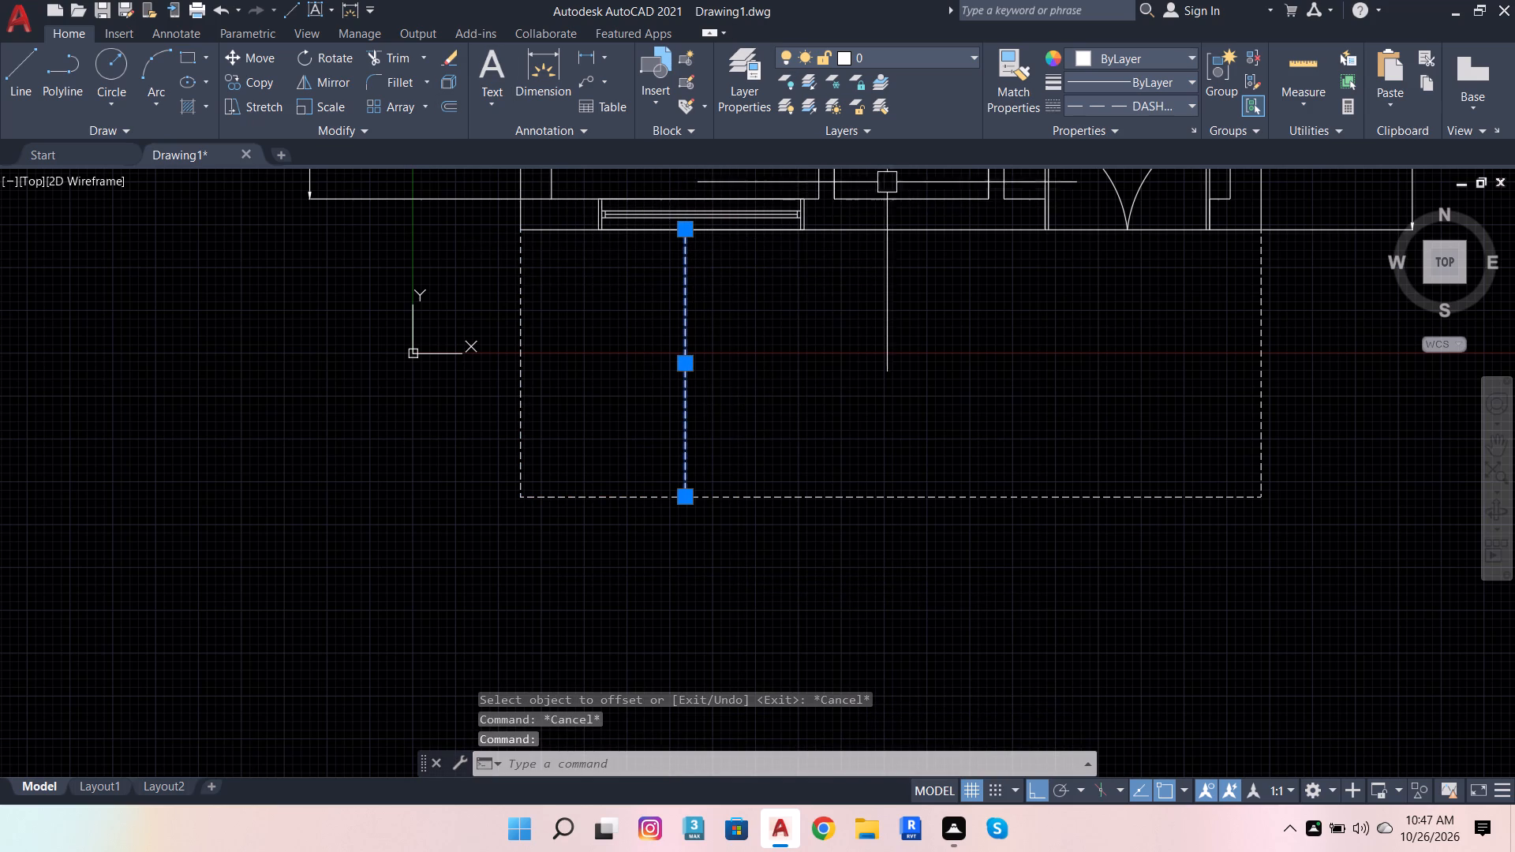
pyautogui.click(1162, 102)
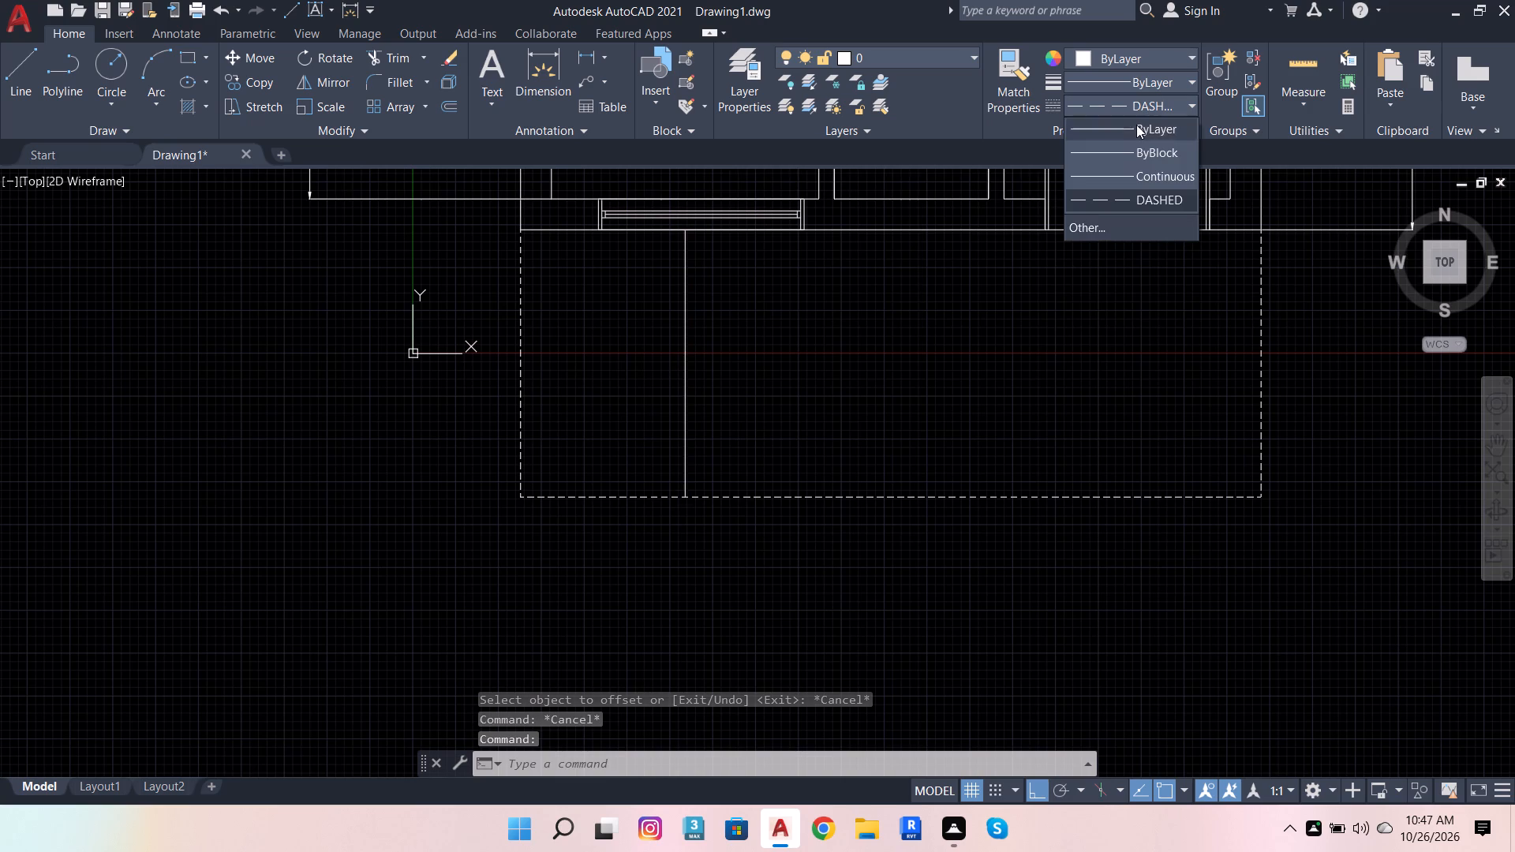
pyautogui.click(1137, 125)
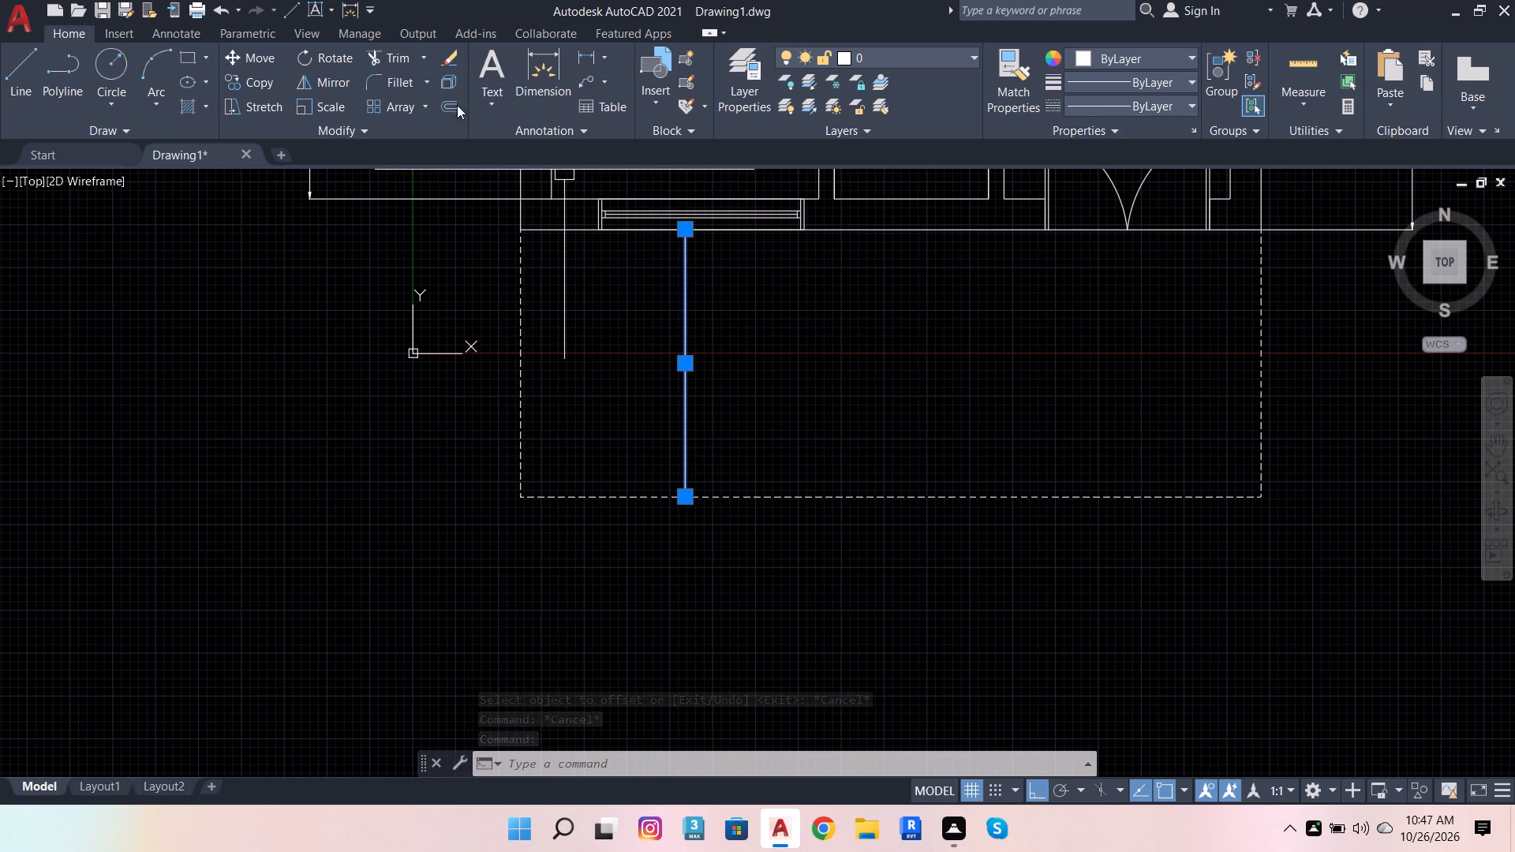
# Offset the solid line in the front extension by 8" toward the double-door side, repeating from each new line to make five stair lines.
pyautogui.click(440, 110)
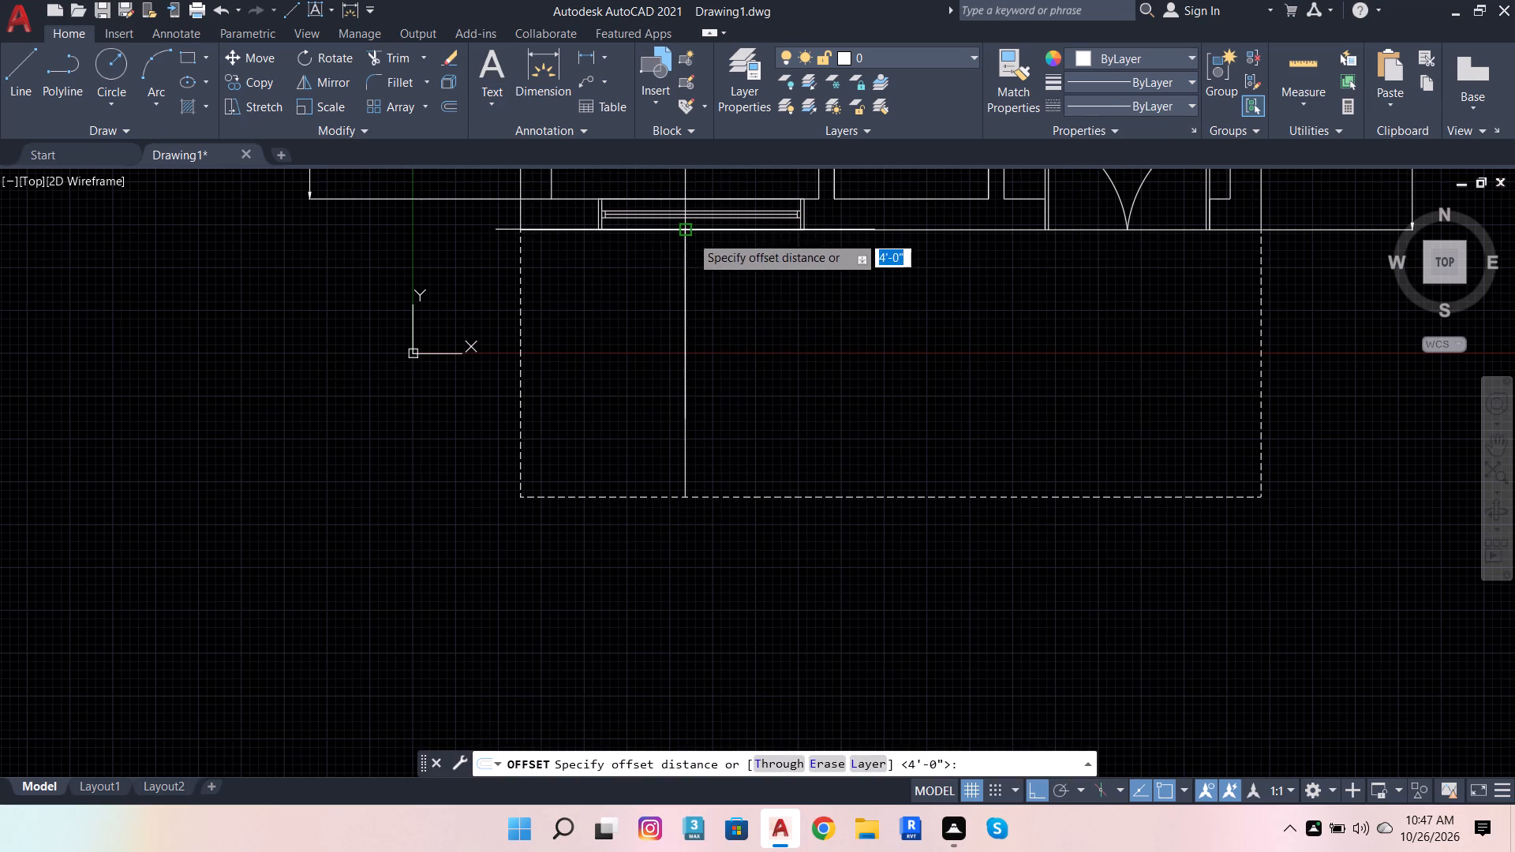
pyautogui.click(690, 235)
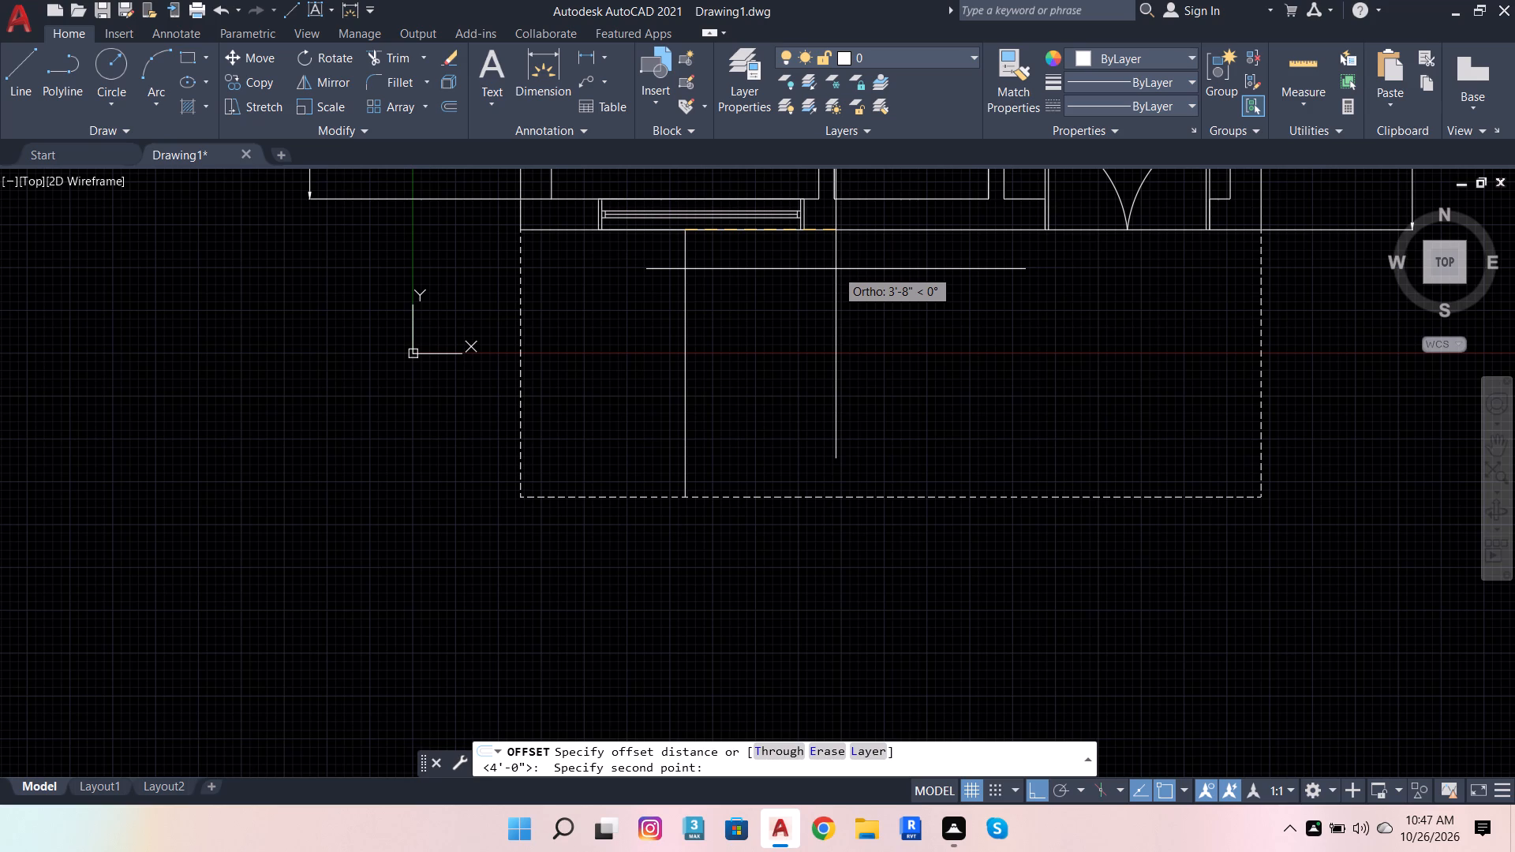
pyautogui.press('8')
pyautogui.press('Return')
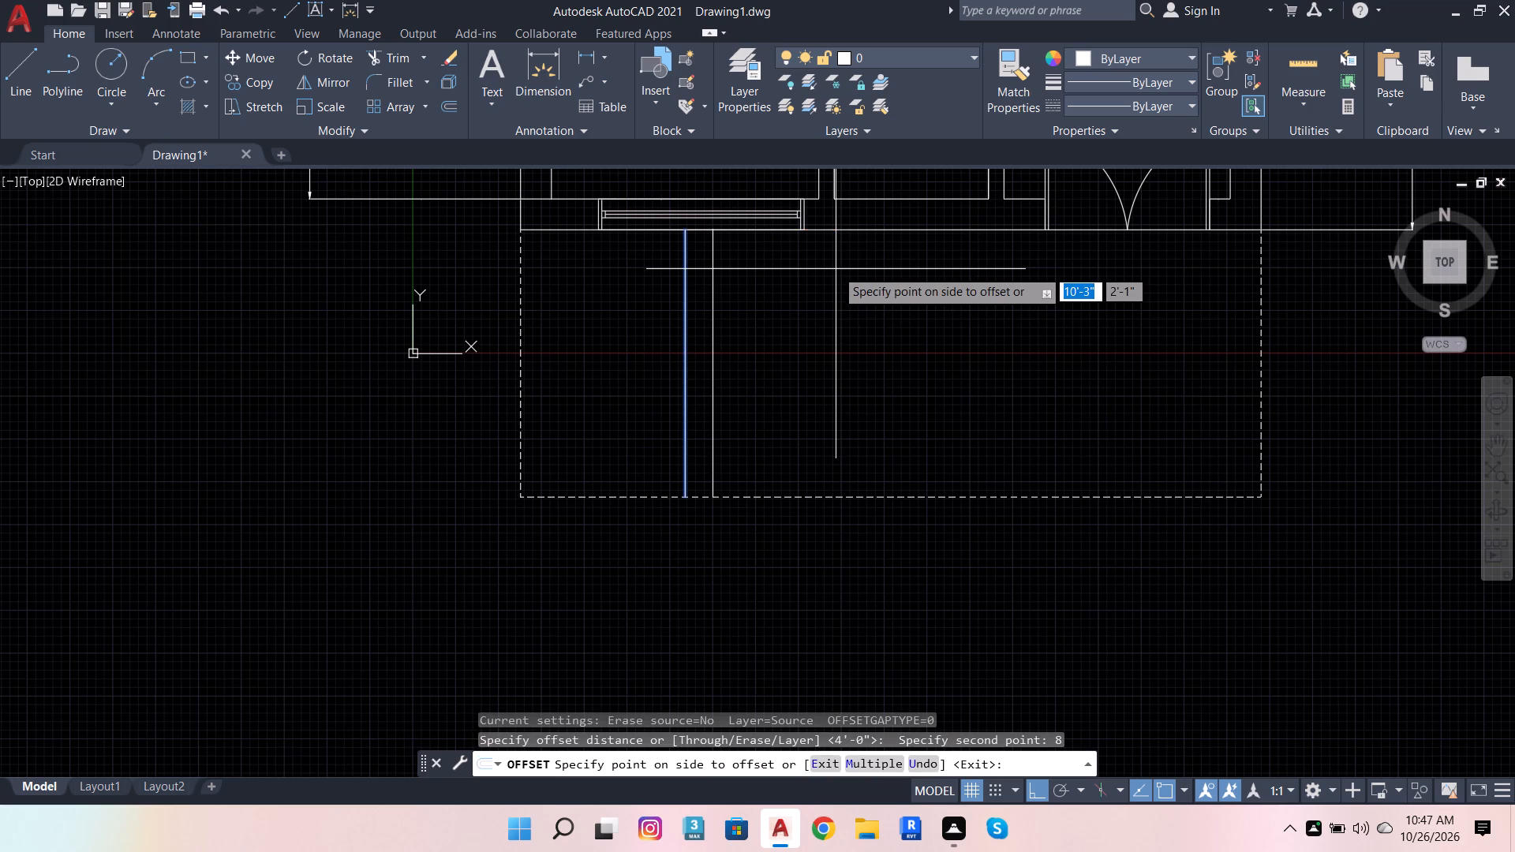
pyautogui.click(836, 269)
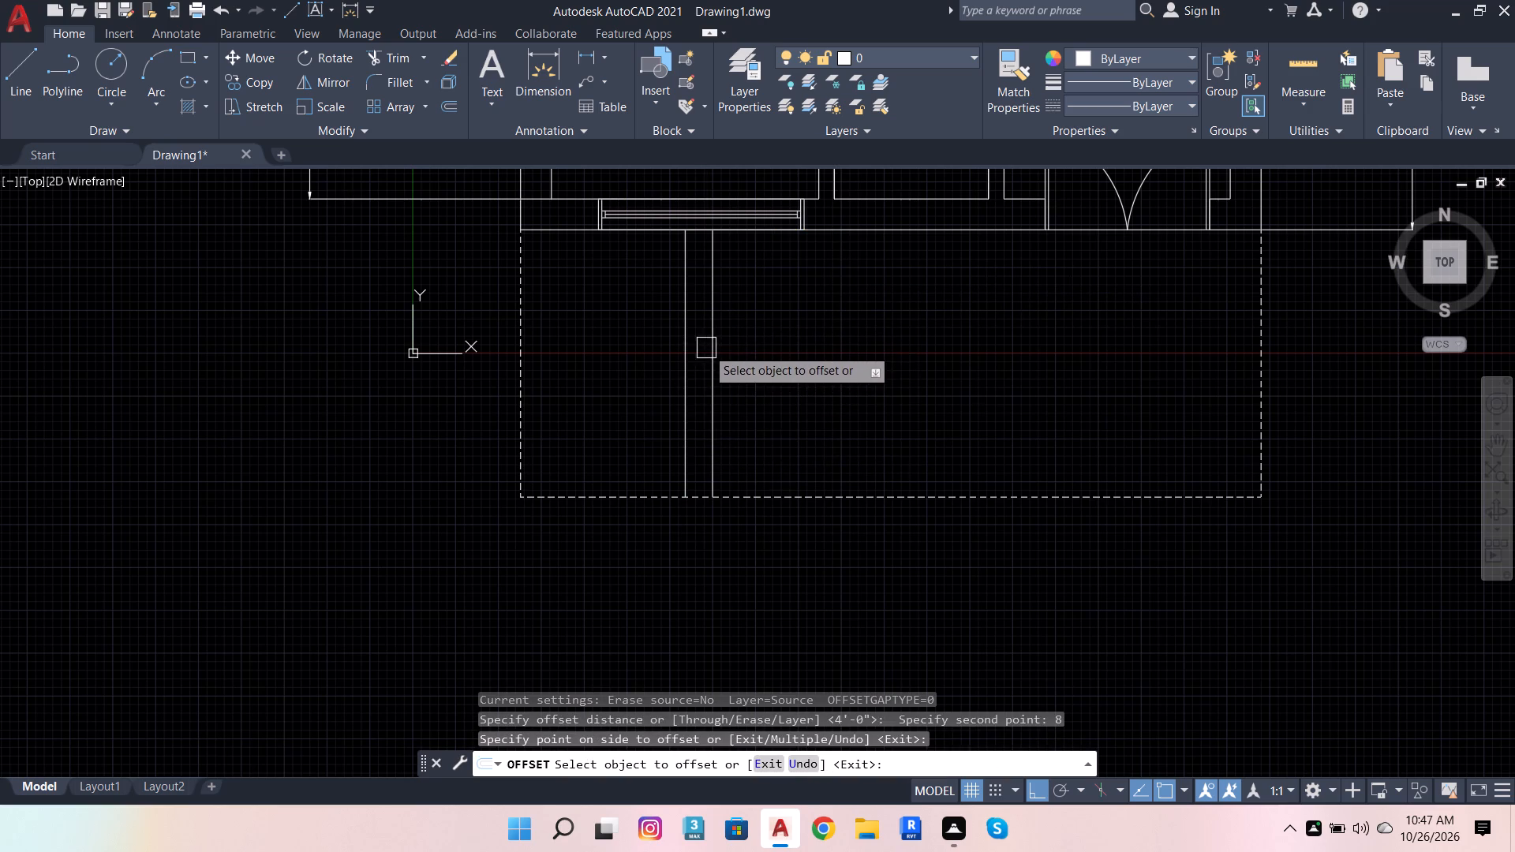
pyautogui.click(706, 348)
pyautogui.click(760, 349)
pyautogui.moveTo(740, 332); pyautogui.dragTo(748, 335)
pyautogui.click(815, 347)
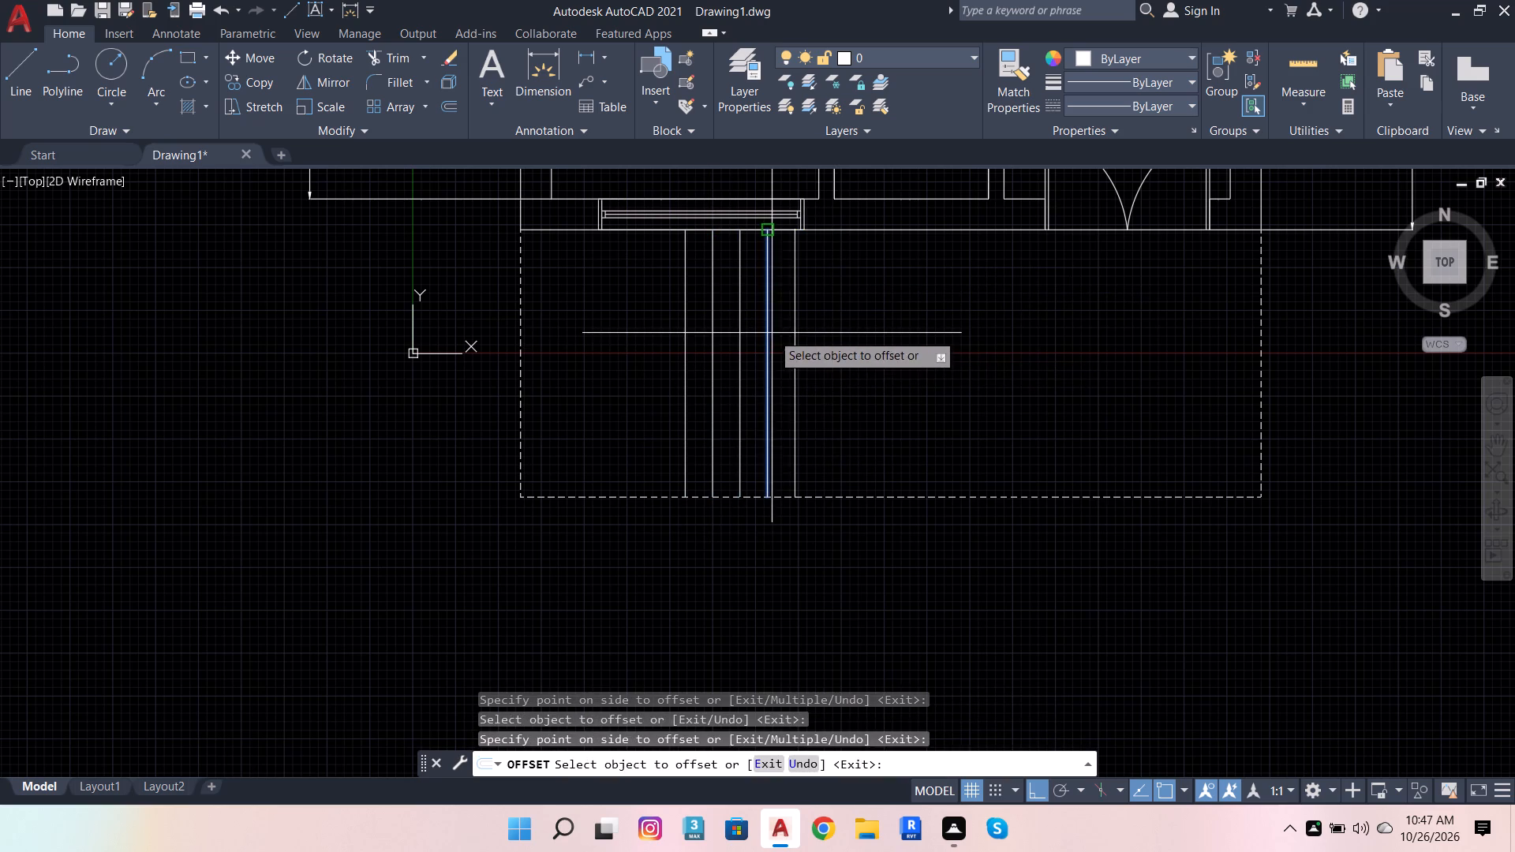
pyautogui.click(772, 333)
pyautogui.click(817, 328)
pyautogui.click(798, 334)
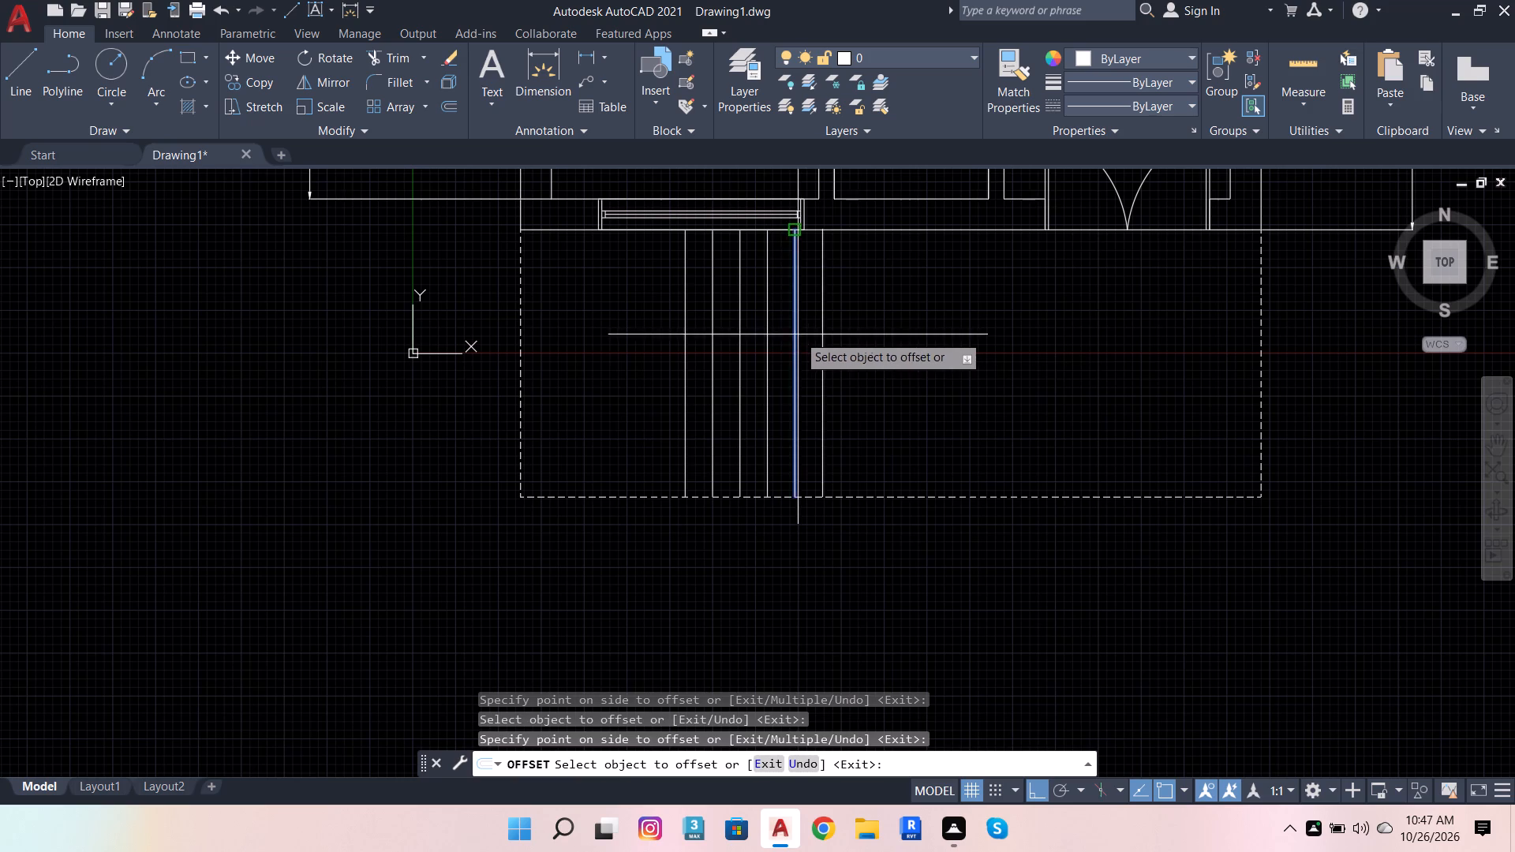
pyautogui.click(846, 329)
# Offset five more stair lines at the same 8" spacing, each from the last, continuing toward the double-door side.
pyautogui.moveTo(826, 320); pyautogui.dragTo(835, 323)
pyautogui.click(884, 327)
pyautogui.moveTo(852, 319); pyautogui.dragTo(871, 320)
pyautogui.click(938, 320)
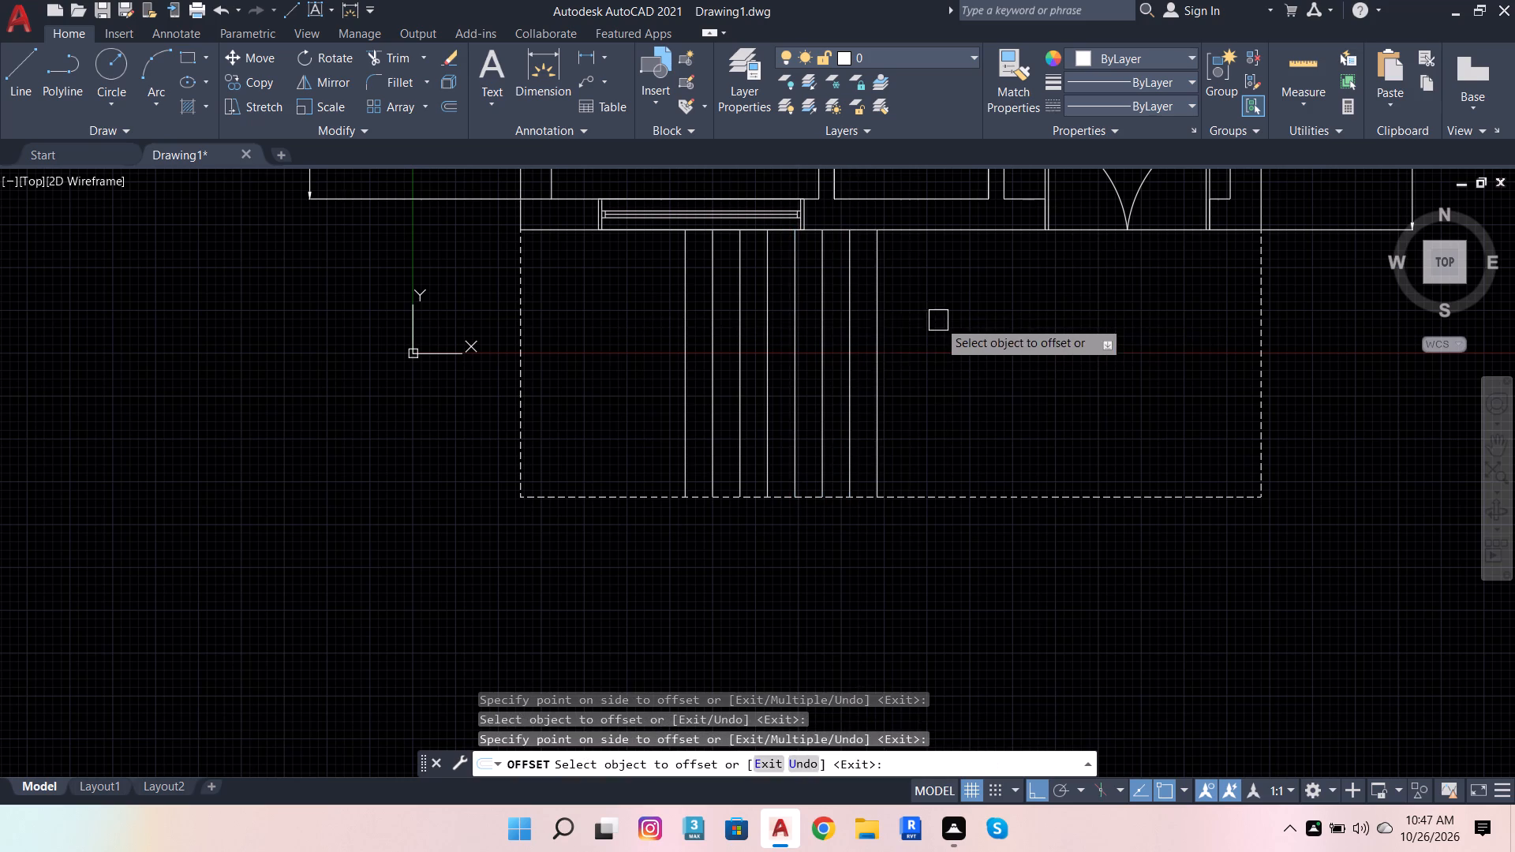
pyautogui.moveTo(880, 320); pyautogui.dragTo(903, 320)
pyautogui.click(946, 321)
pyautogui.moveTo(902, 316); pyautogui.dragTo(914, 316)
pyautogui.click(986, 313)
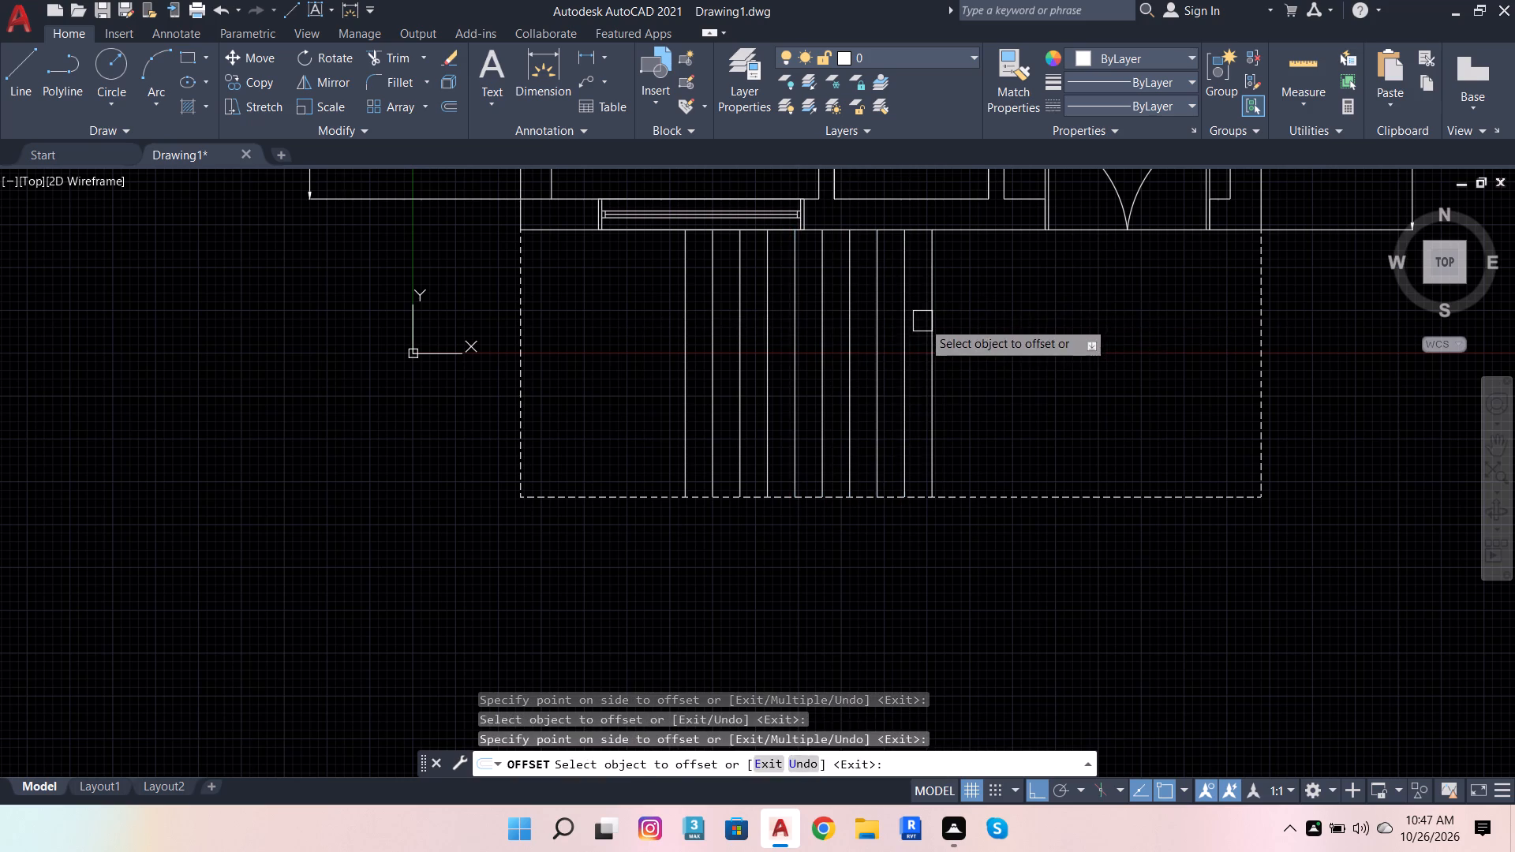
pyautogui.moveTo(922, 321); pyautogui.dragTo(945, 322)
pyautogui.click(980, 320)
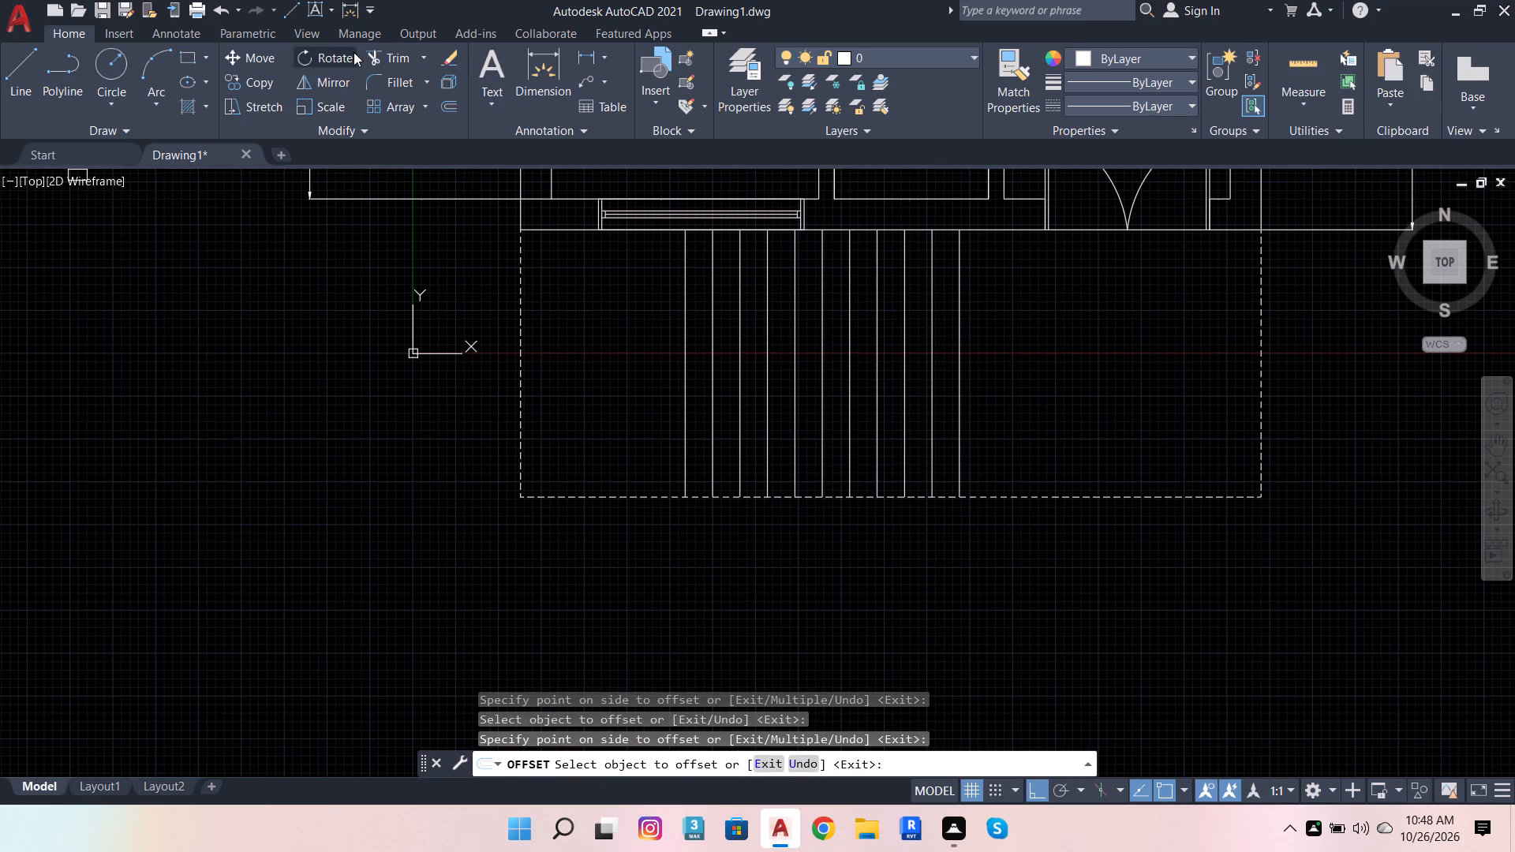
# Draw a horizontal line from the midpoint of the first stair line across all the stair lines, ending just past the last one.
pyautogui.click(16, 65)
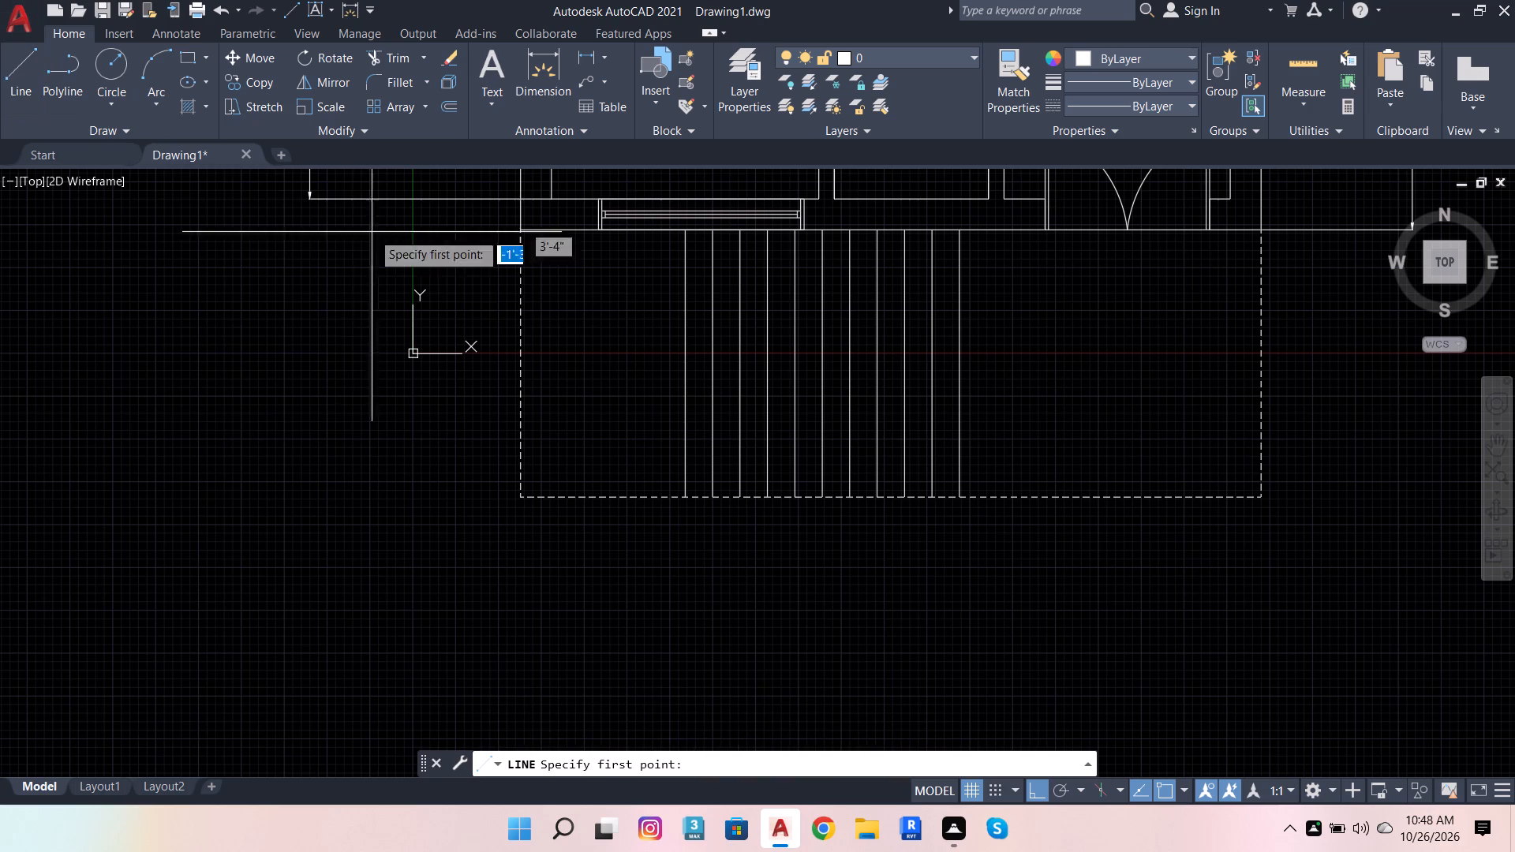
pyautogui.keyDown('shift'); pyautogui.rightClick(595, 343); pyautogui.keyUp('shift')
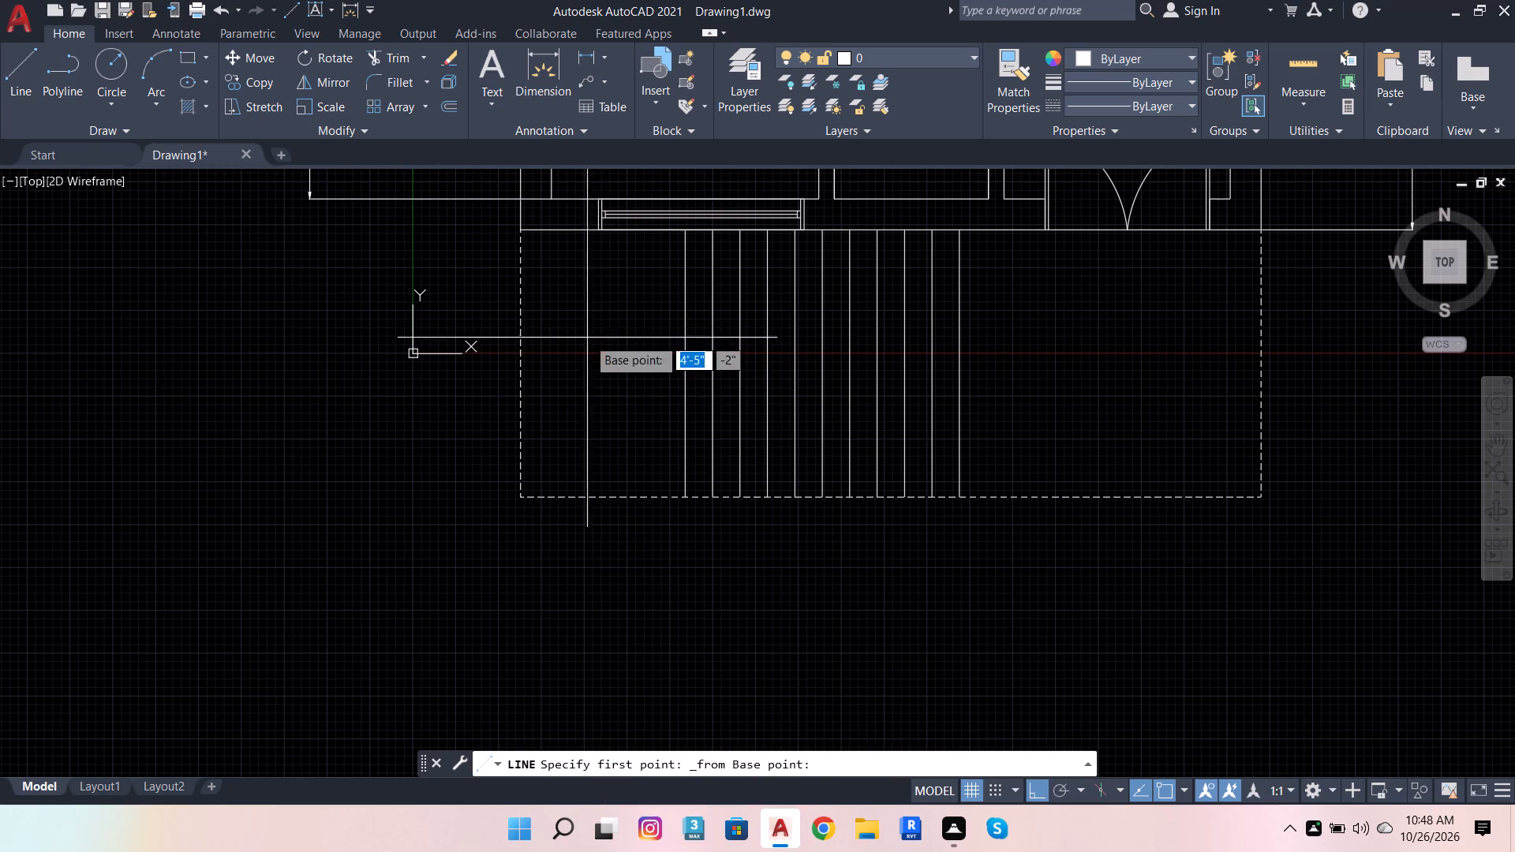
pyautogui.keyDown('shift'); pyautogui.rightClick(580, 313); pyautogui.keyUp('shift')
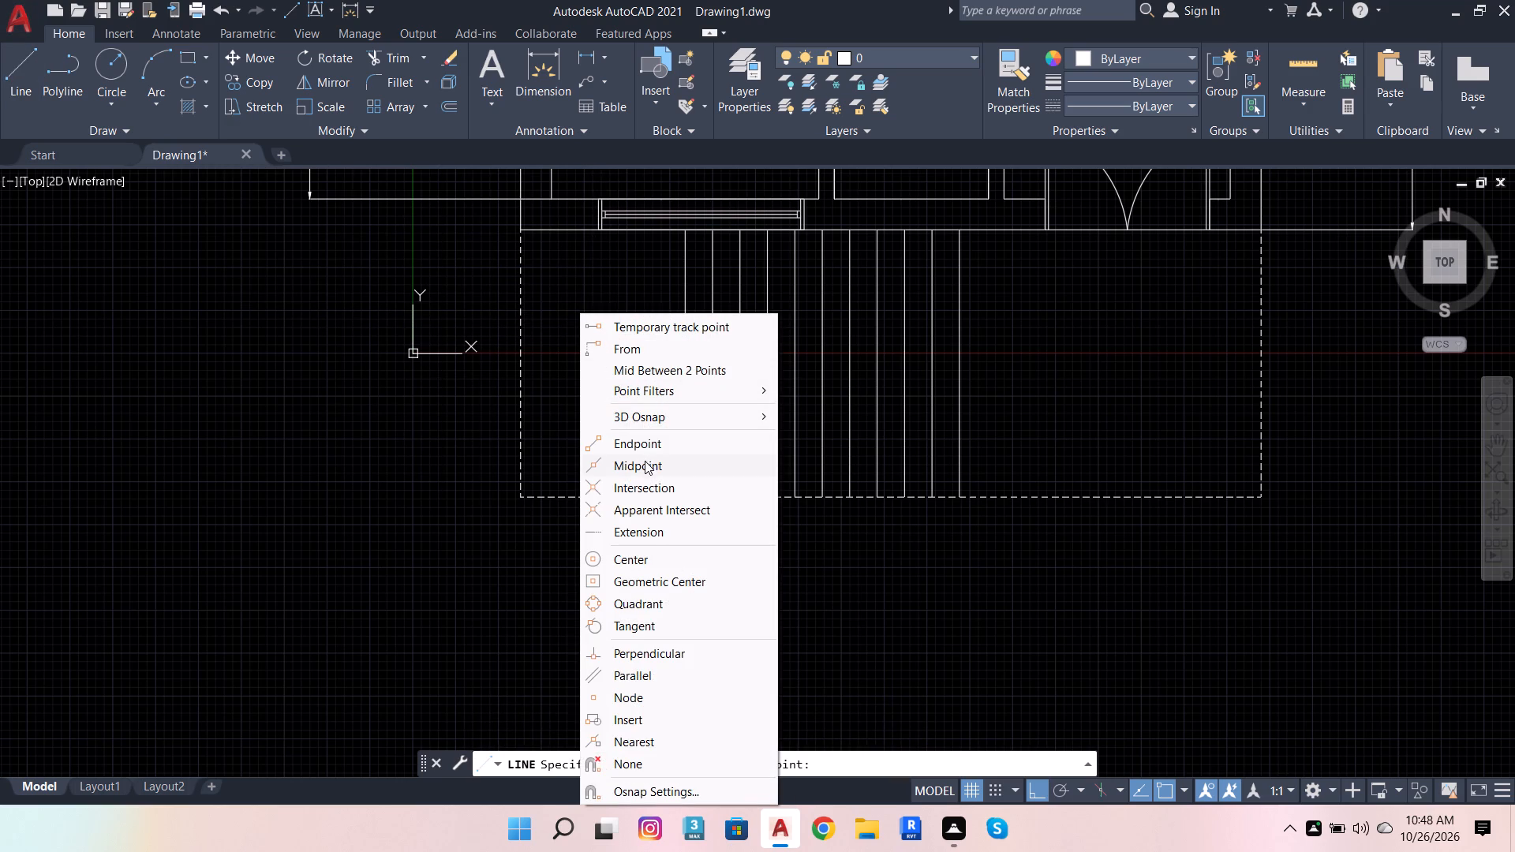
pyautogui.click(647, 466)
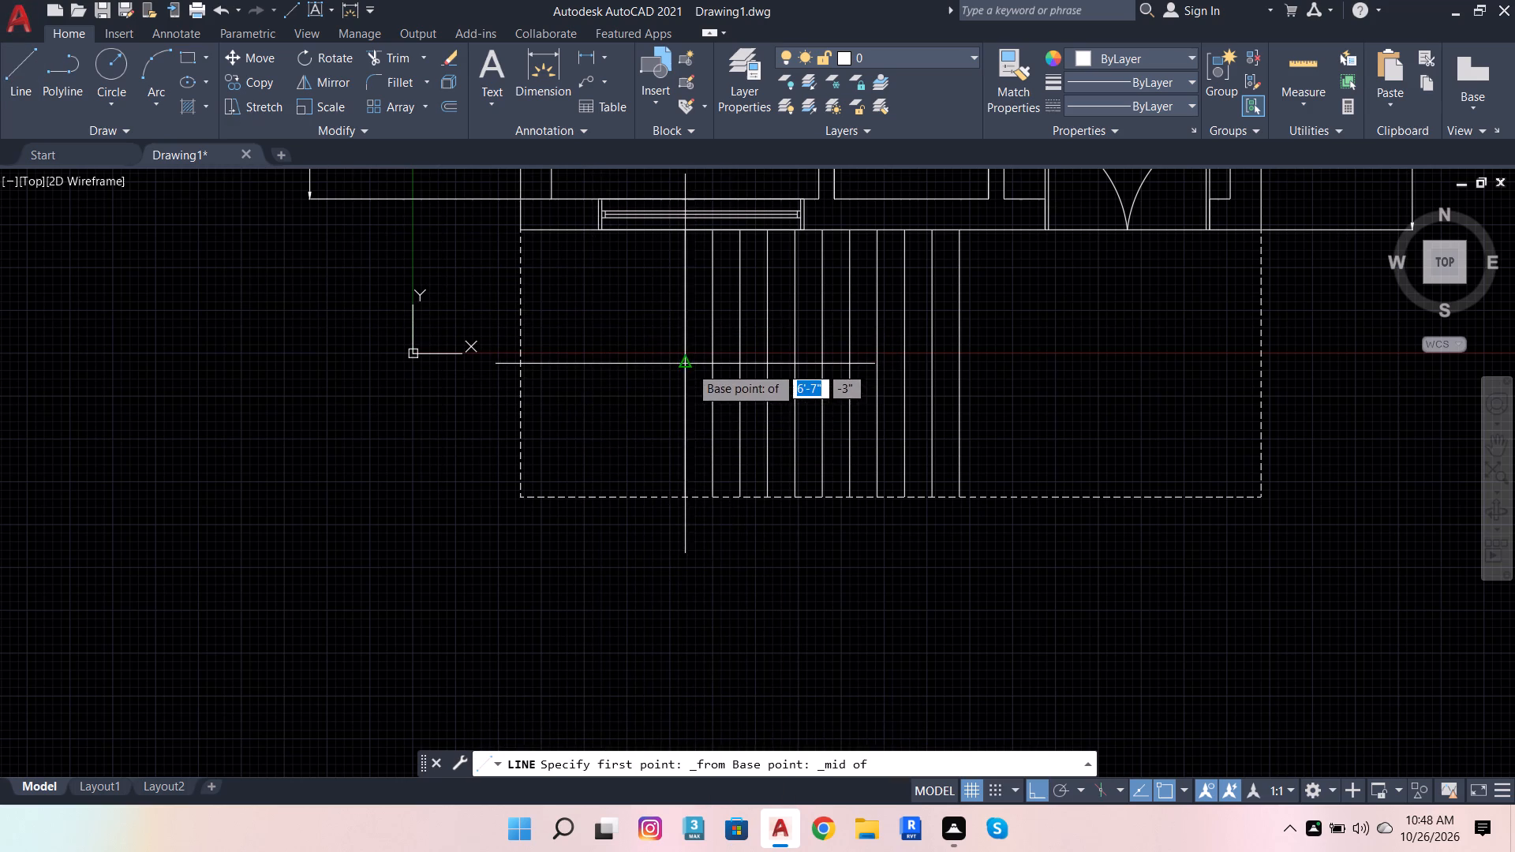
pyautogui.click(690, 366)
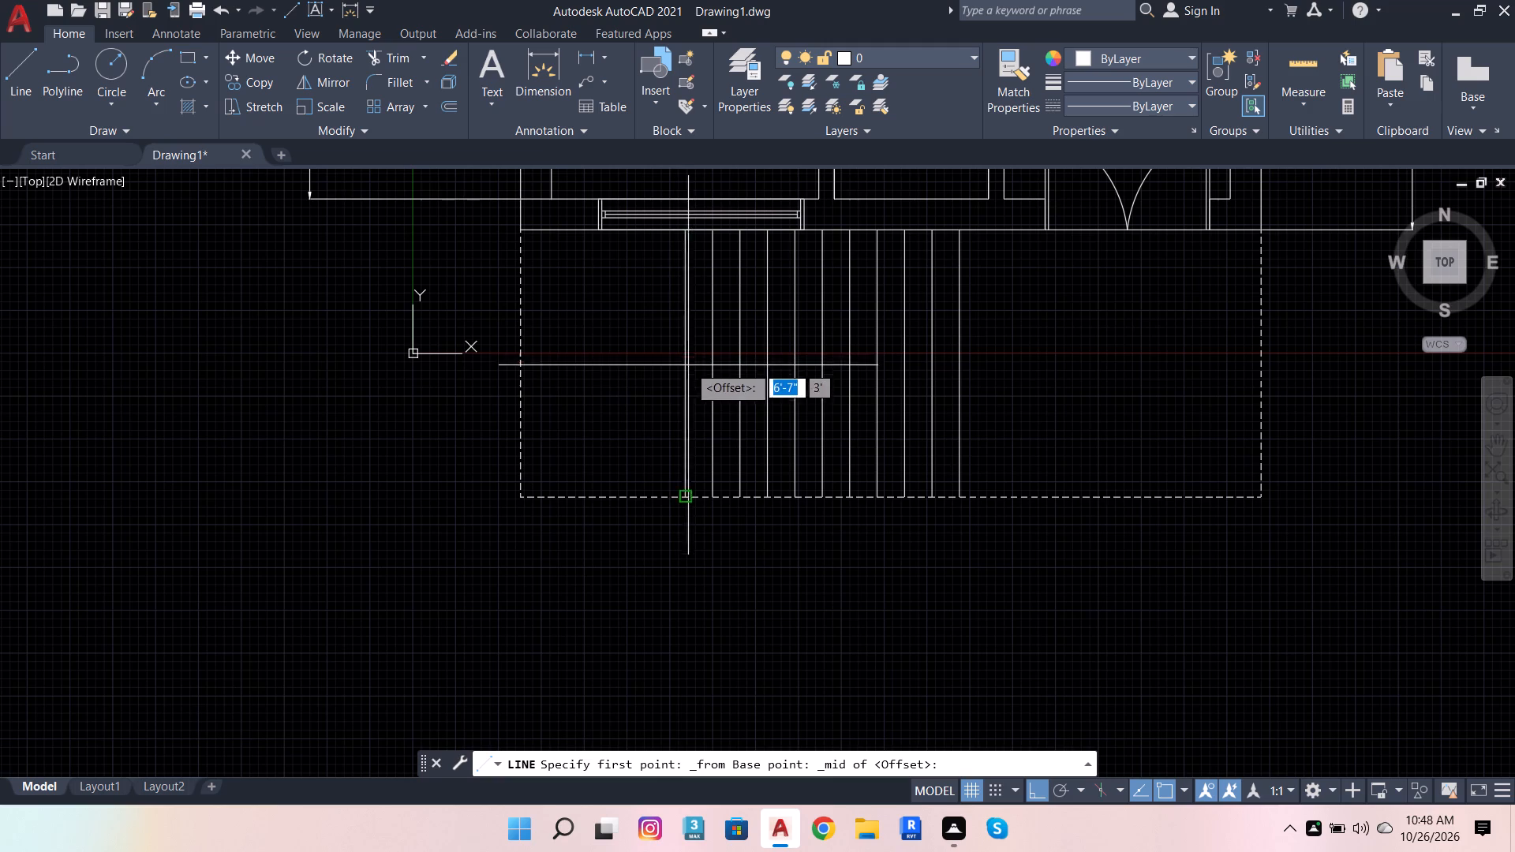
pyautogui.keyDown('shift'); pyautogui.rightClick(594, 375); pyautogui.keyUp('shift')
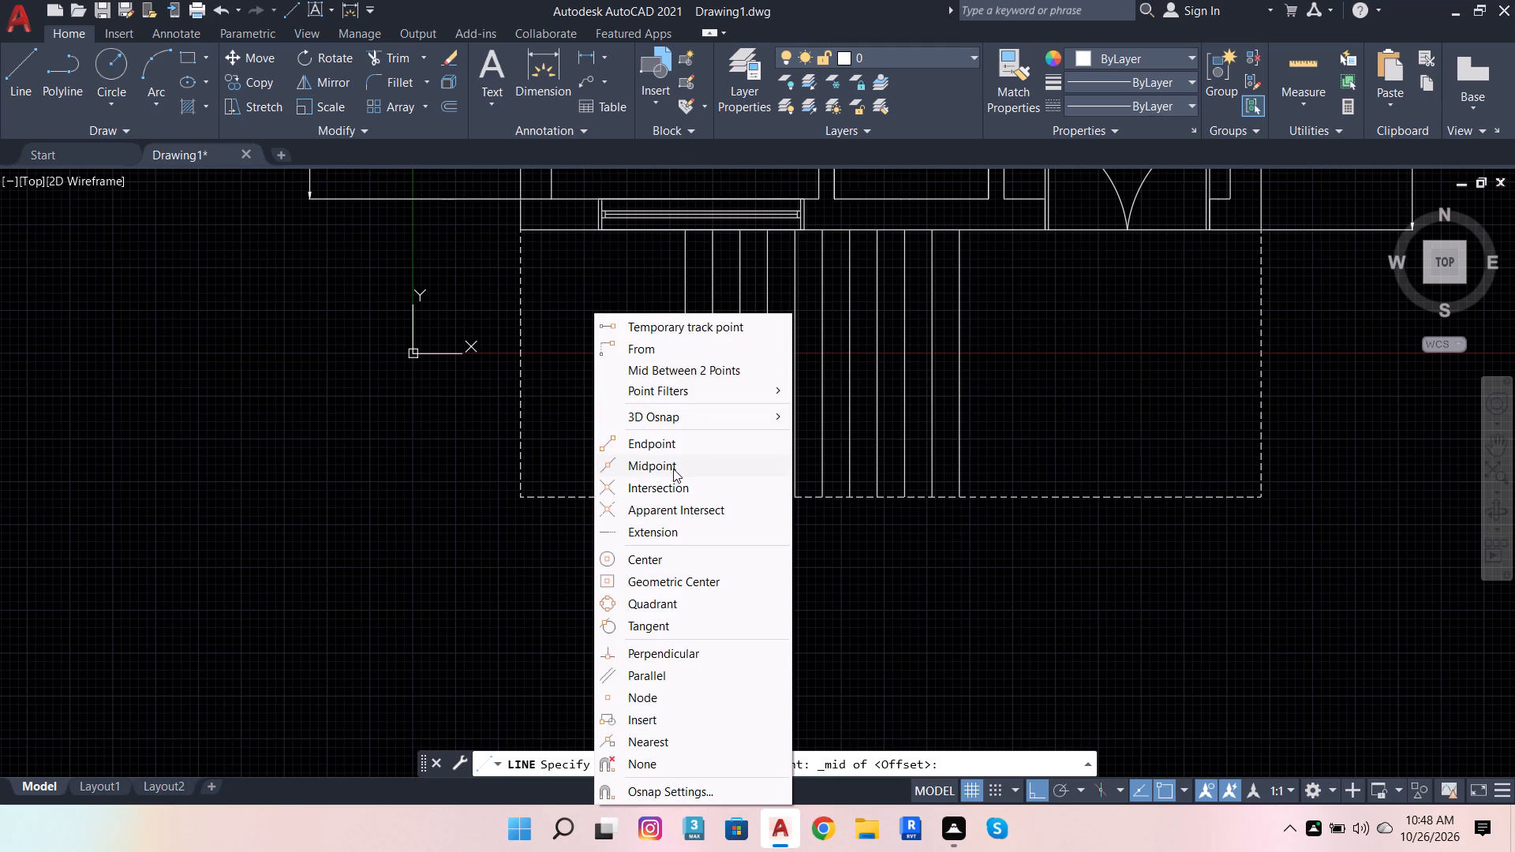
pyautogui.click(671, 468)
pyautogui.click(685, 364)
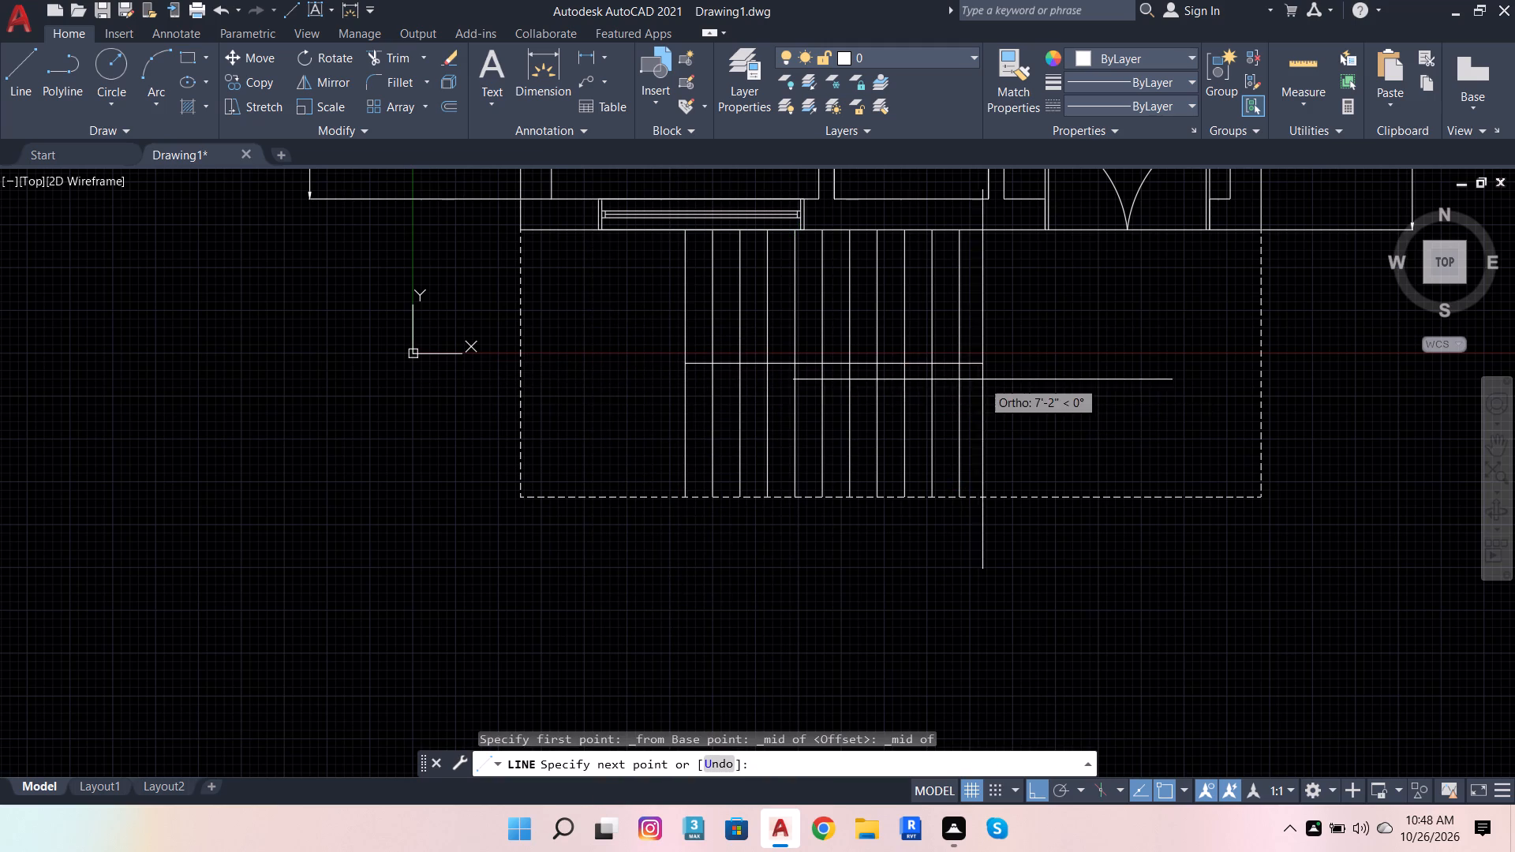
pyautogui.click(987, 376)
# Trim away both halves of the last stair line and the horizontal middle line's overhang beyond the line before it.
pyautogui.click(407, 54)
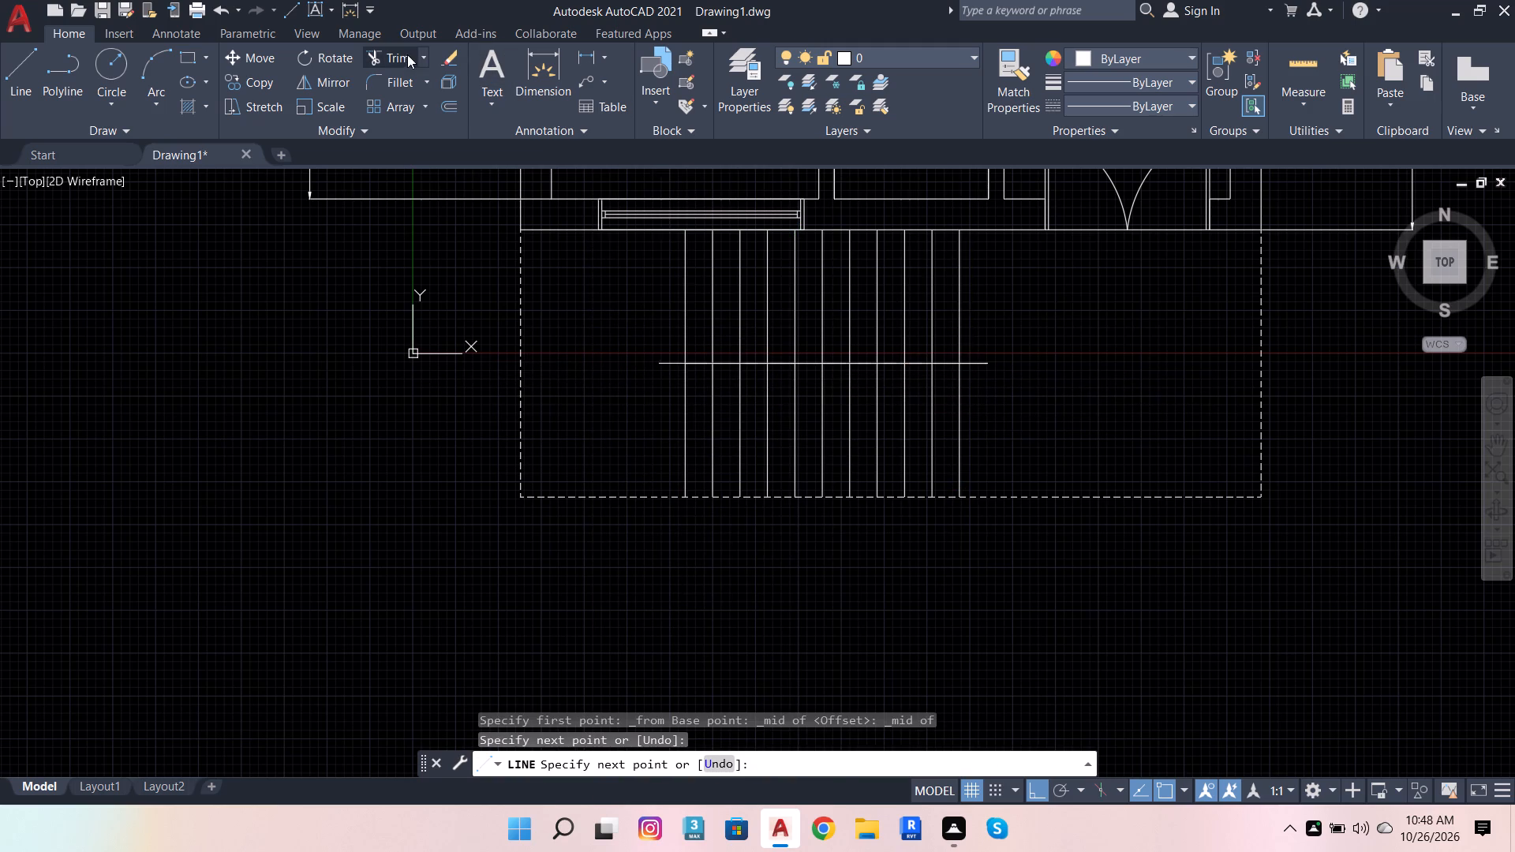
pyautogui.click(997, 364)
pyautogui.click(949, 319)
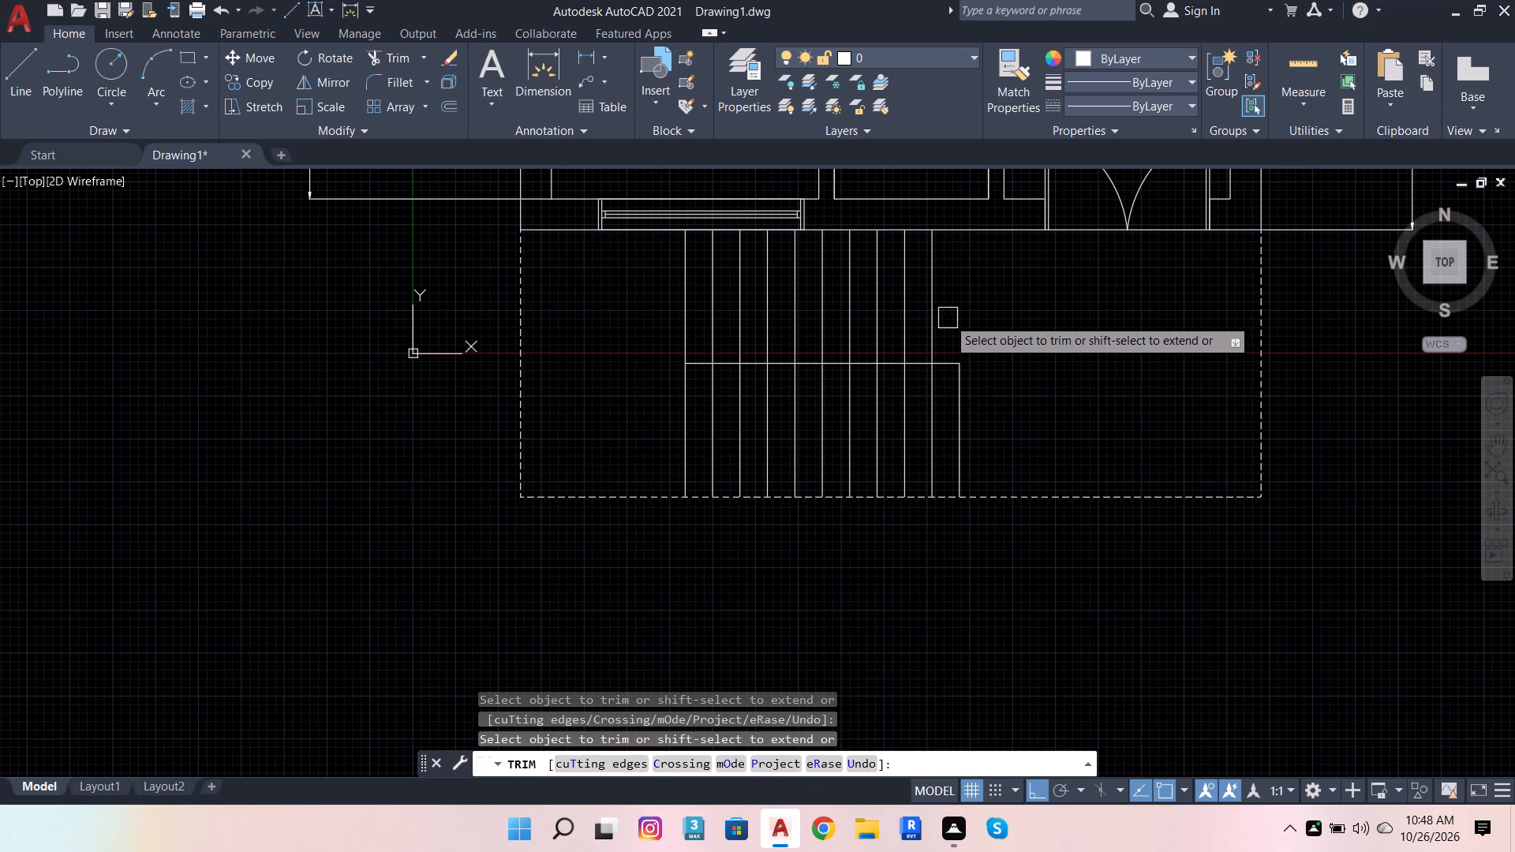
pyautogui.click(969, 383)
pyautogui.click(961, 363)
pyautogui.scroll(-3, 941, 432)
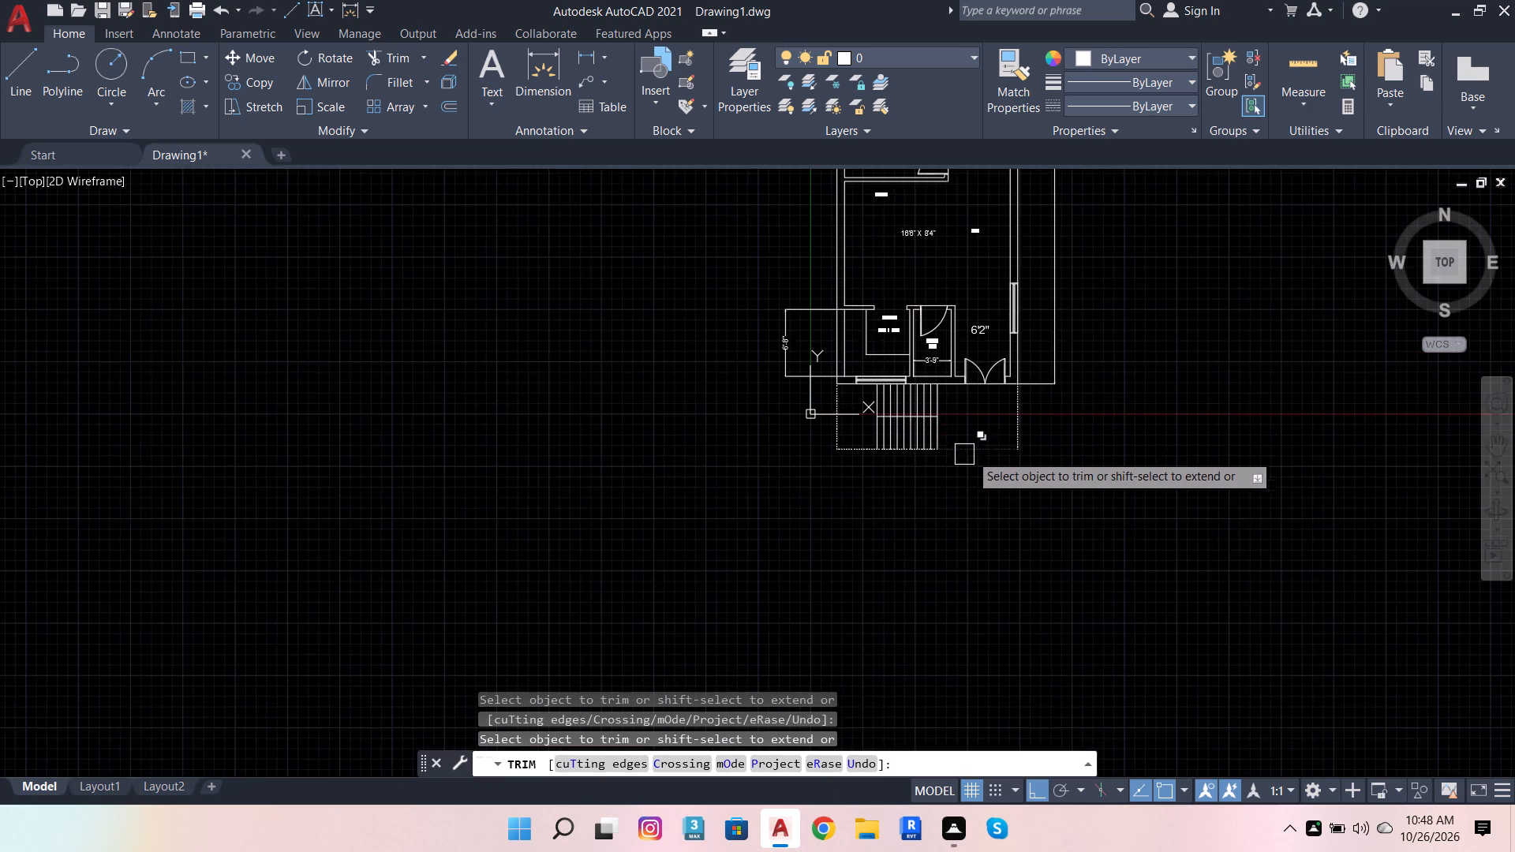
pyautogui.scroll(2, 990, 447)
pyautogui.press('Escape')
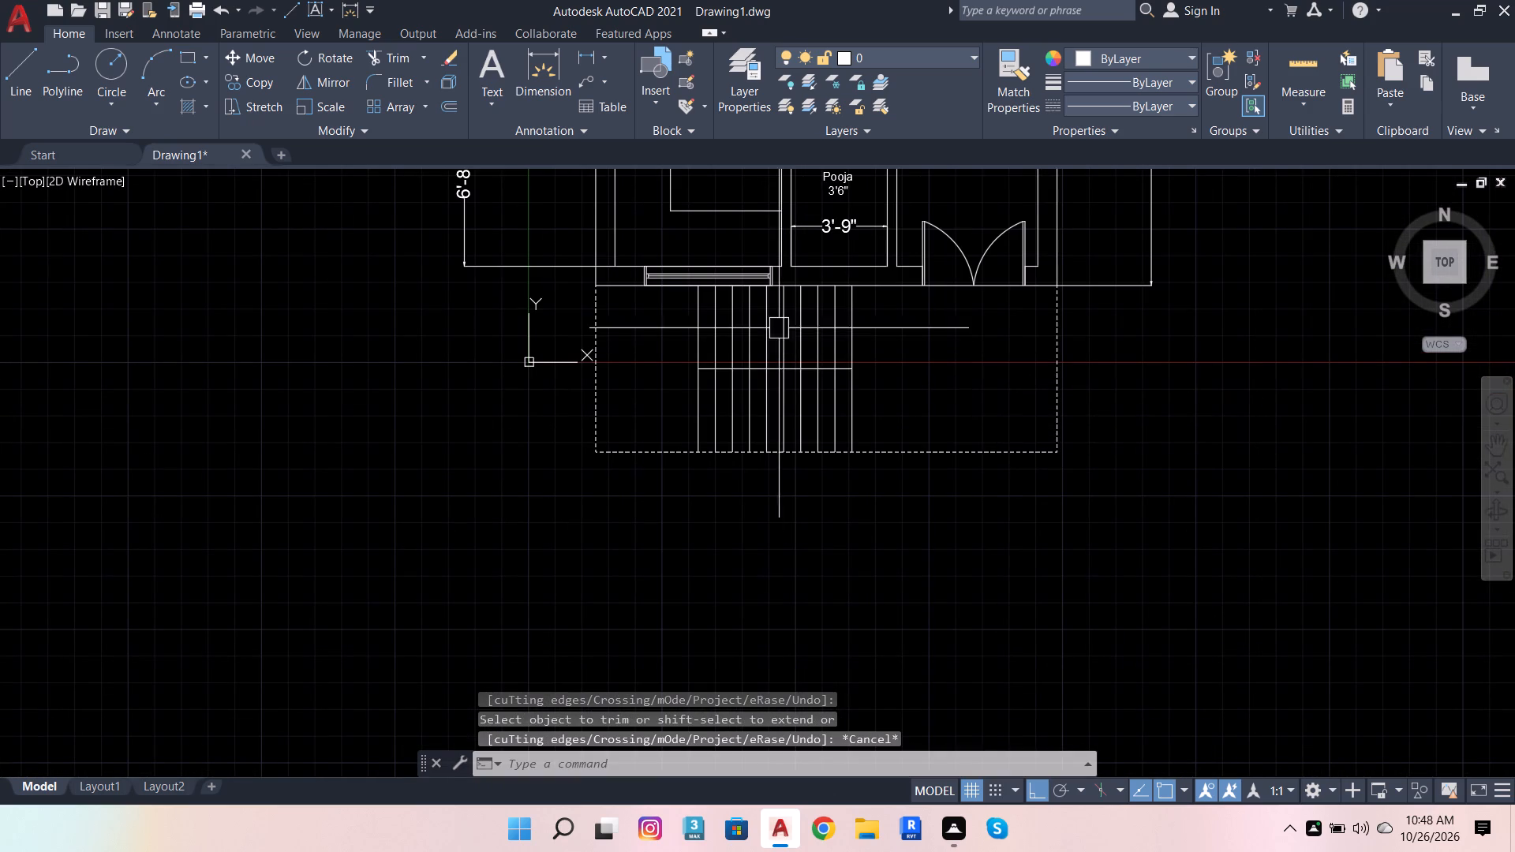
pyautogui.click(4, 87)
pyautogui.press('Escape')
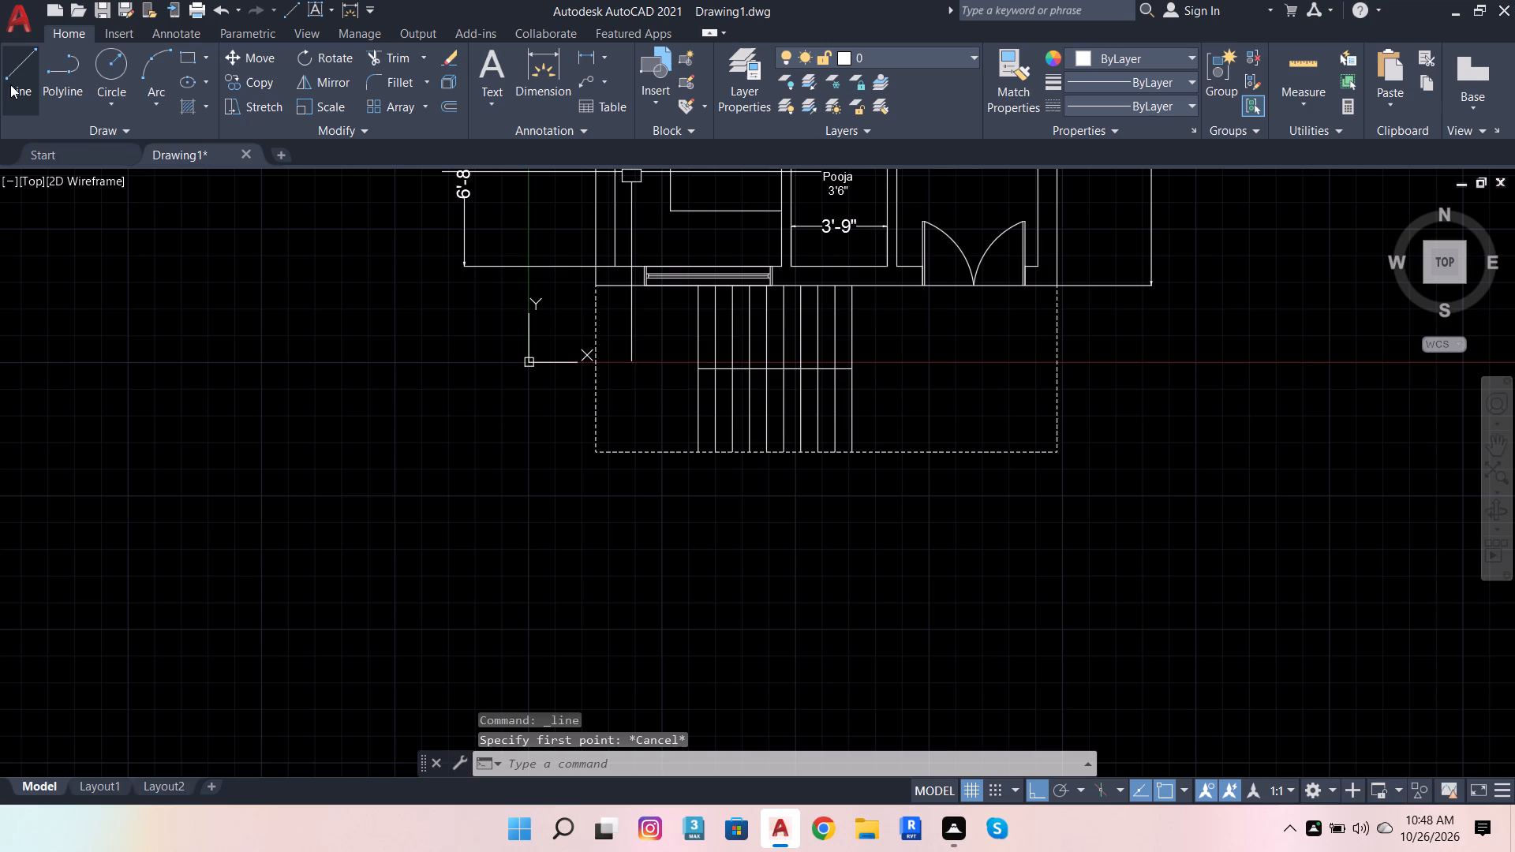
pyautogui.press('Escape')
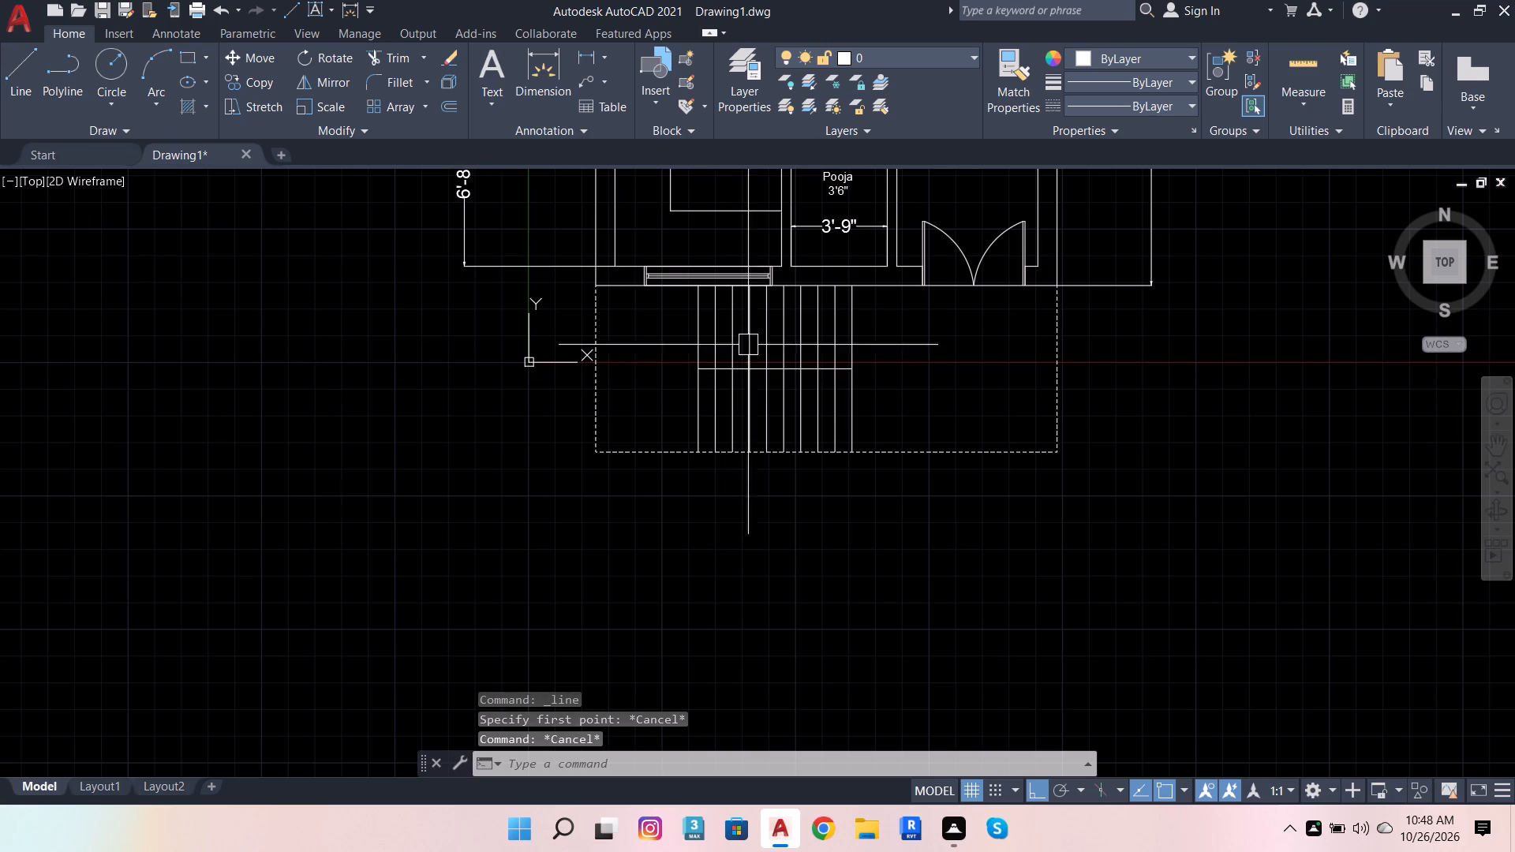
# Add a centre-justified multiline text label reading "Portico" in the front extension, in the open area below the double door.
pyautogui.click(492, 54)
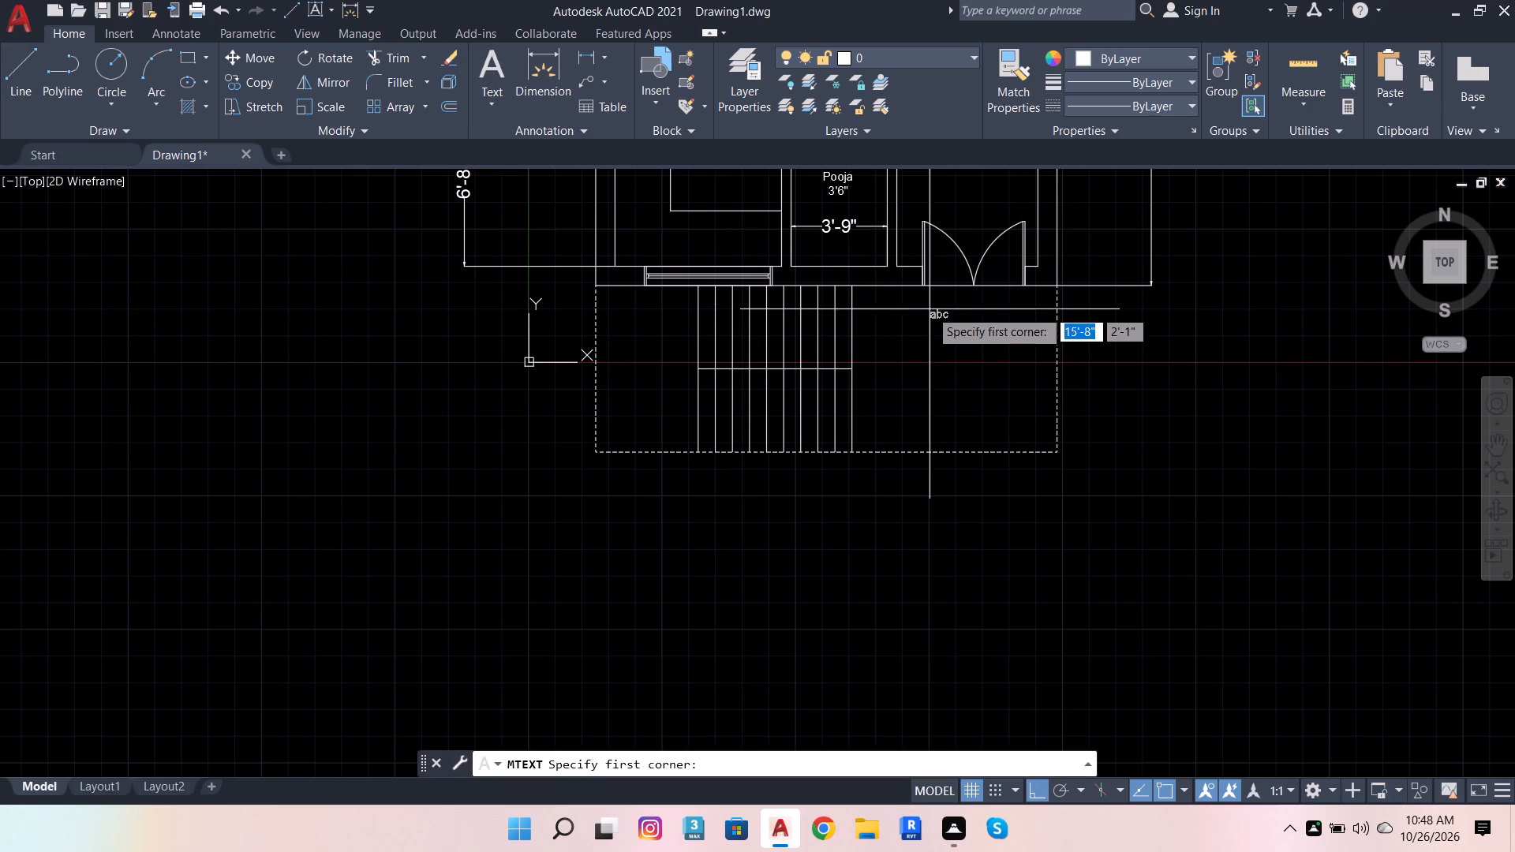
pyautogui.scroll(2, 935, 309)
pyautogui.click(908, 323)
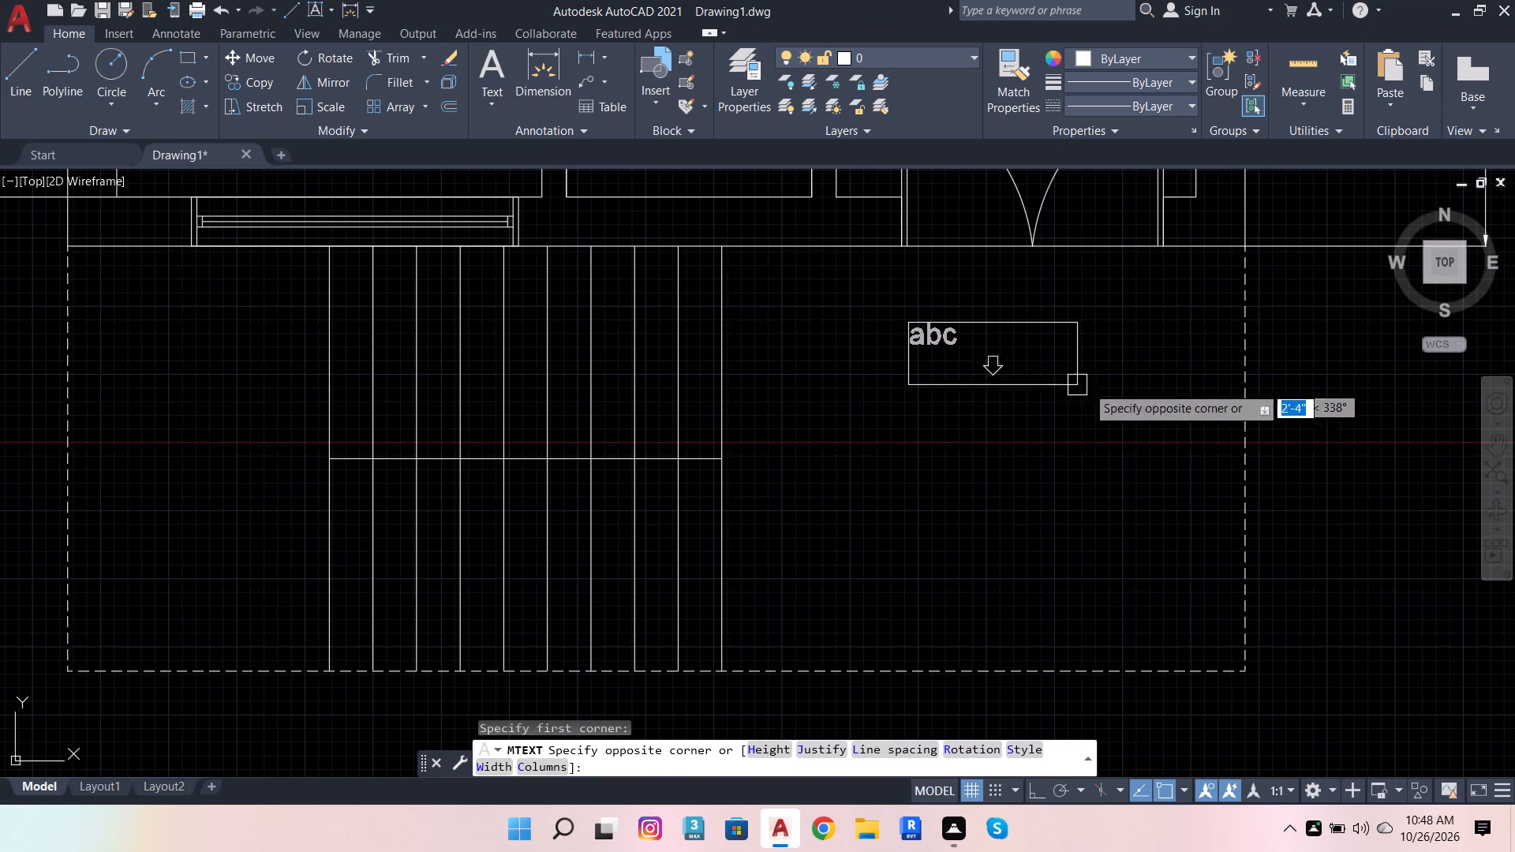
pyautogui.click(1213, 387)
pyautogui.scroll(1, 1179, 345)
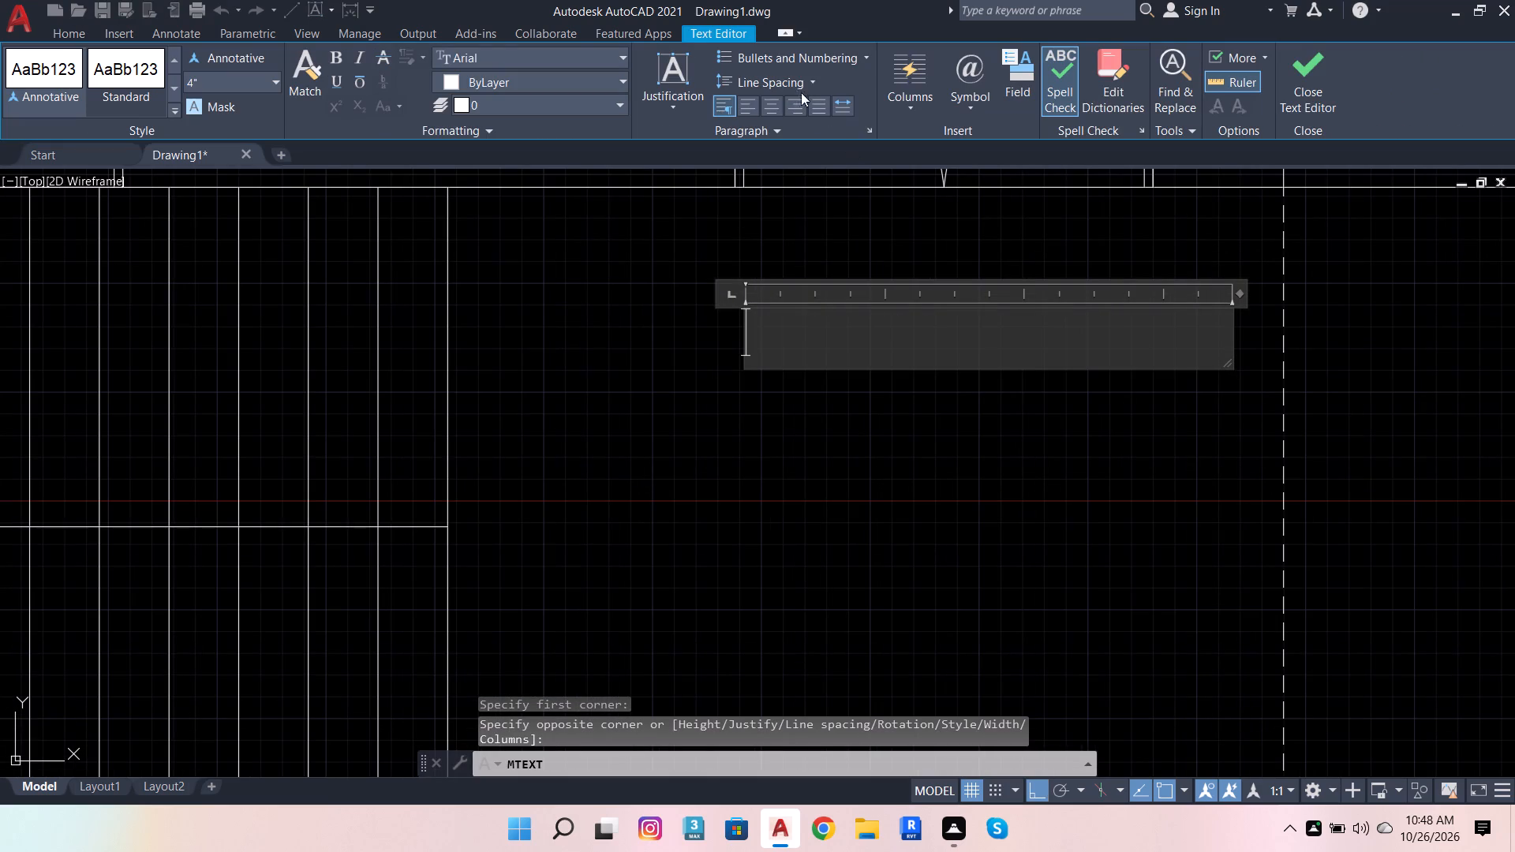
pyautogui.click(765, 101)
pyautogui.click(1044, 342)
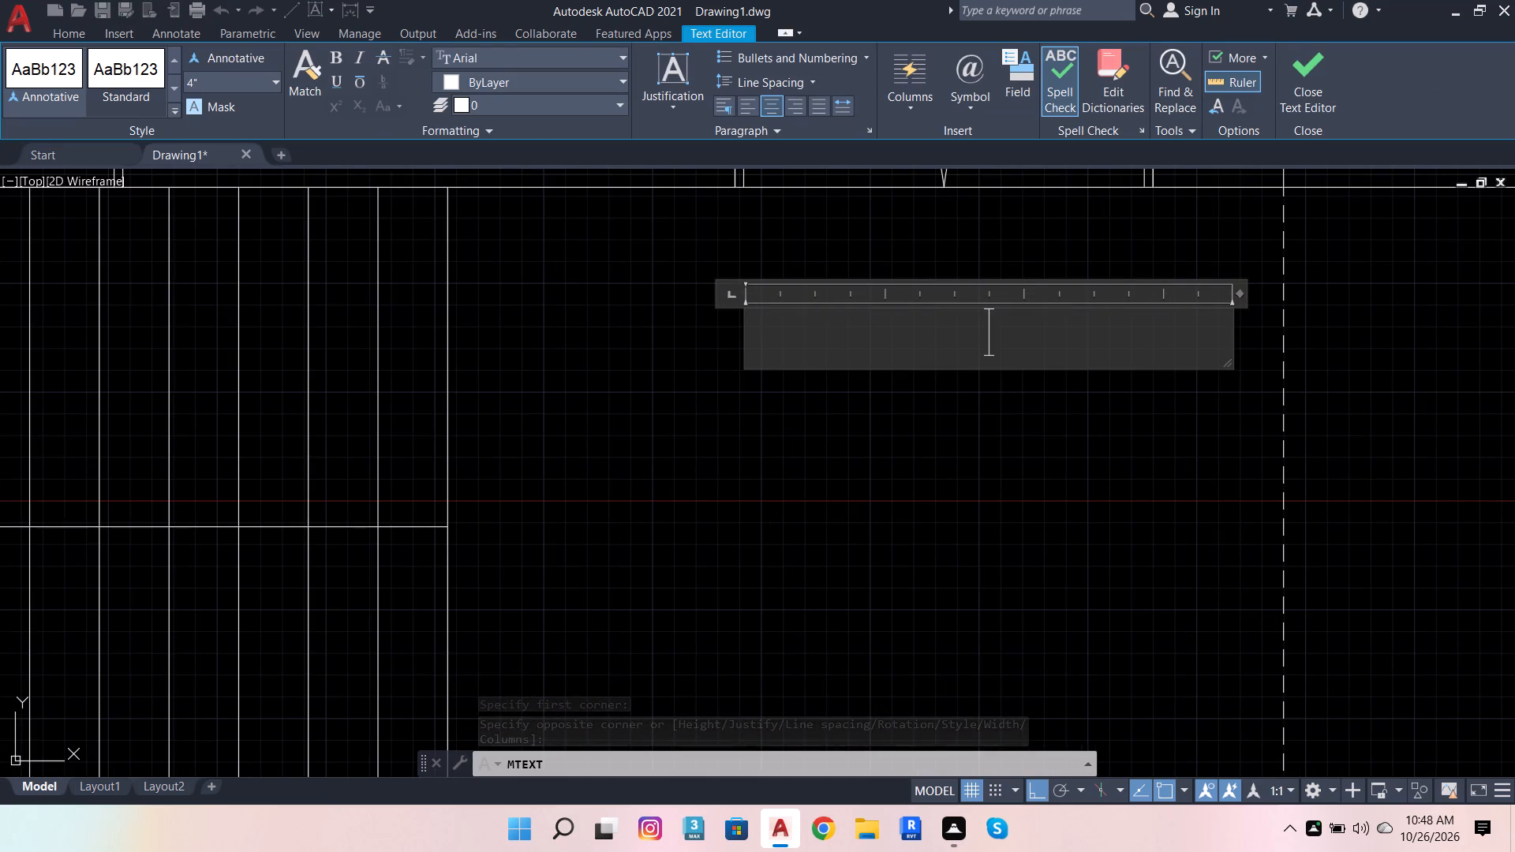
pyautogui.hotkey('shift', 'p')
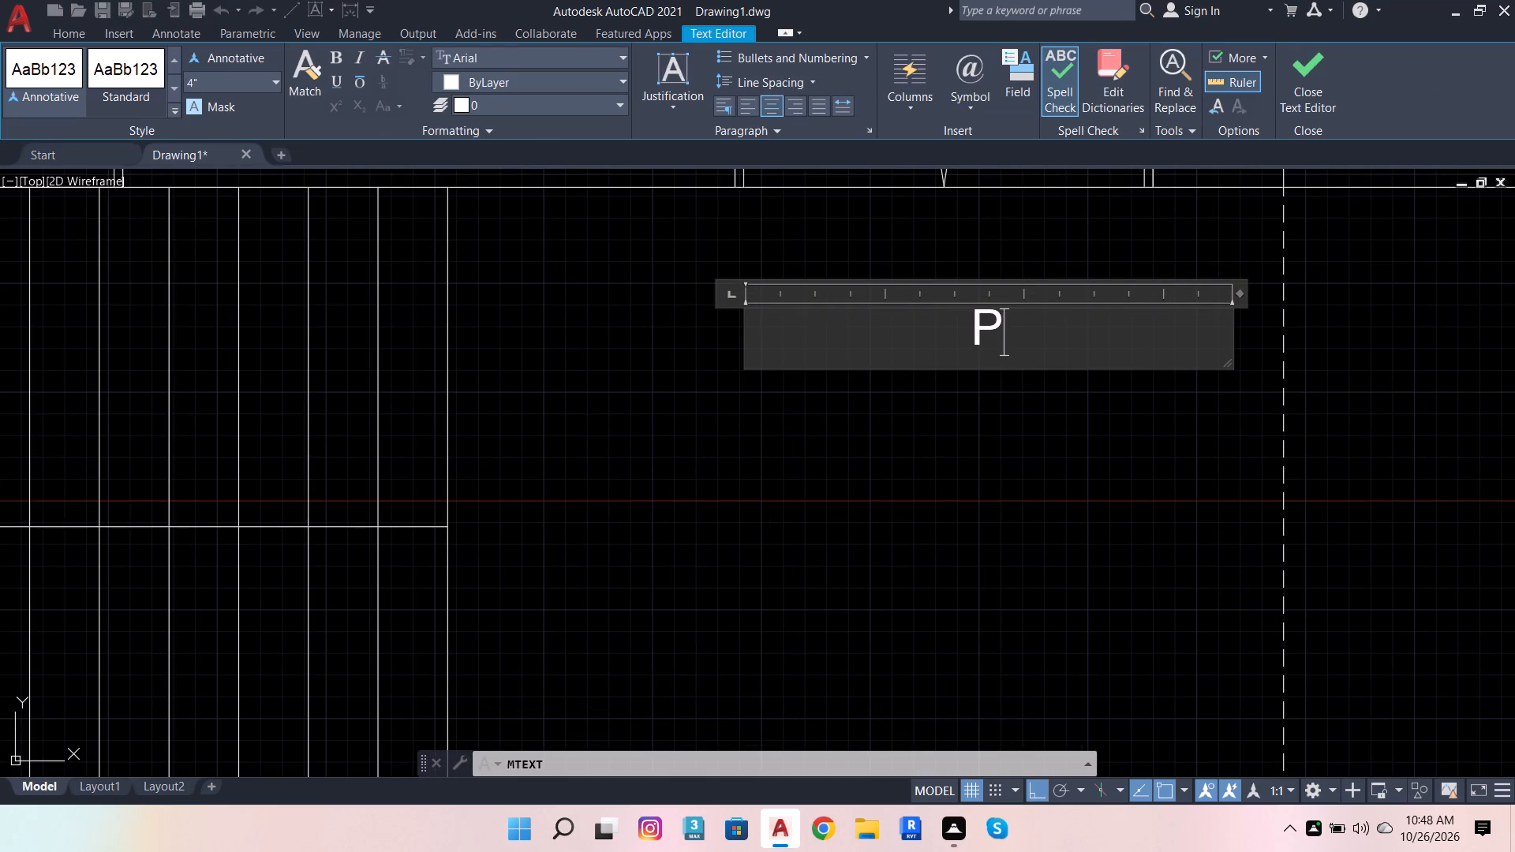
pyautogui.write('ort')
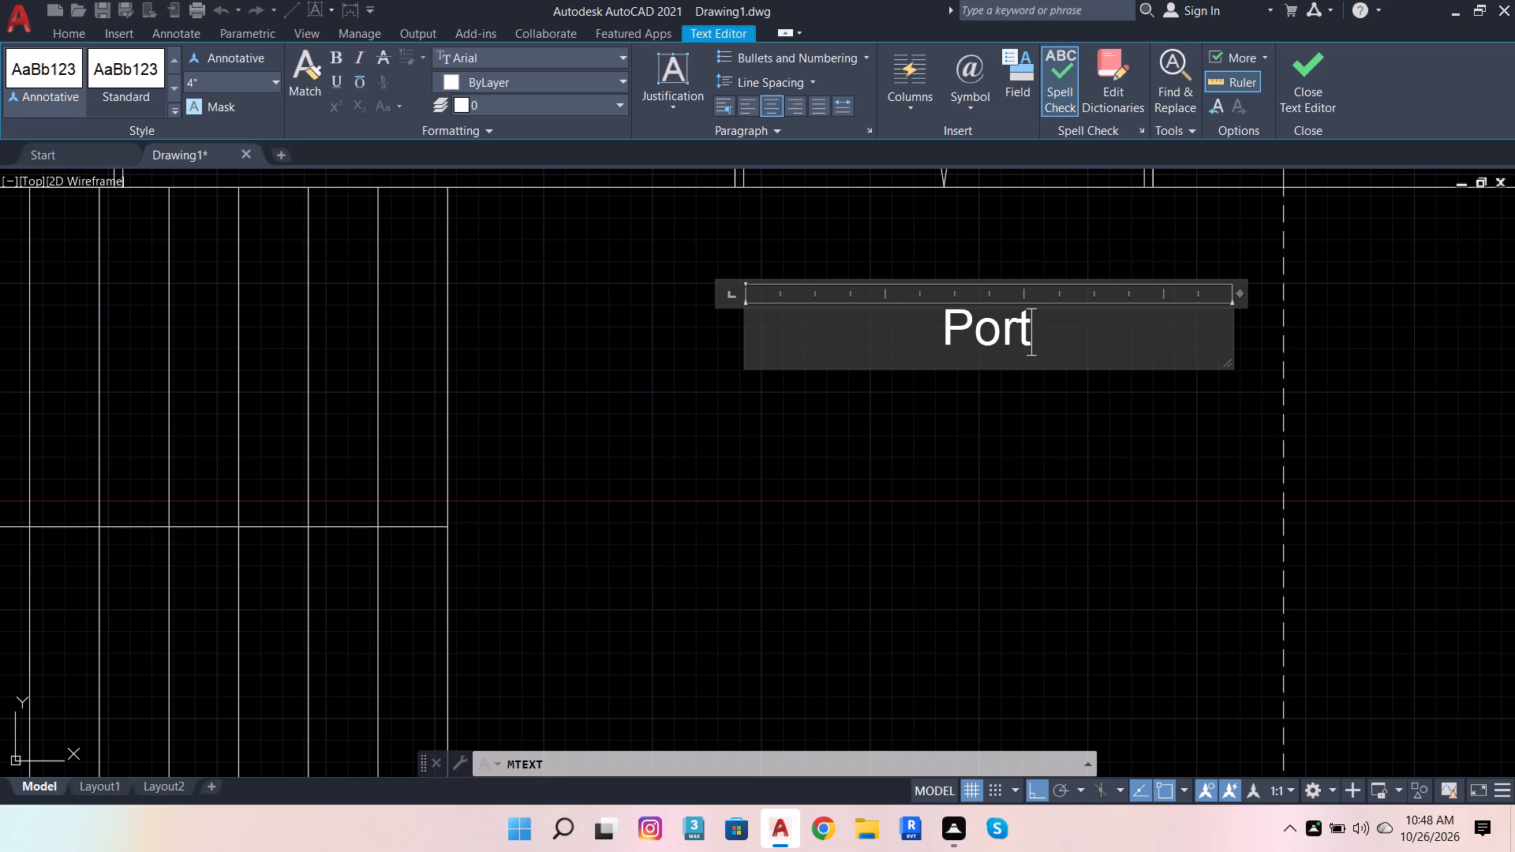
pyautogui.write('ico')
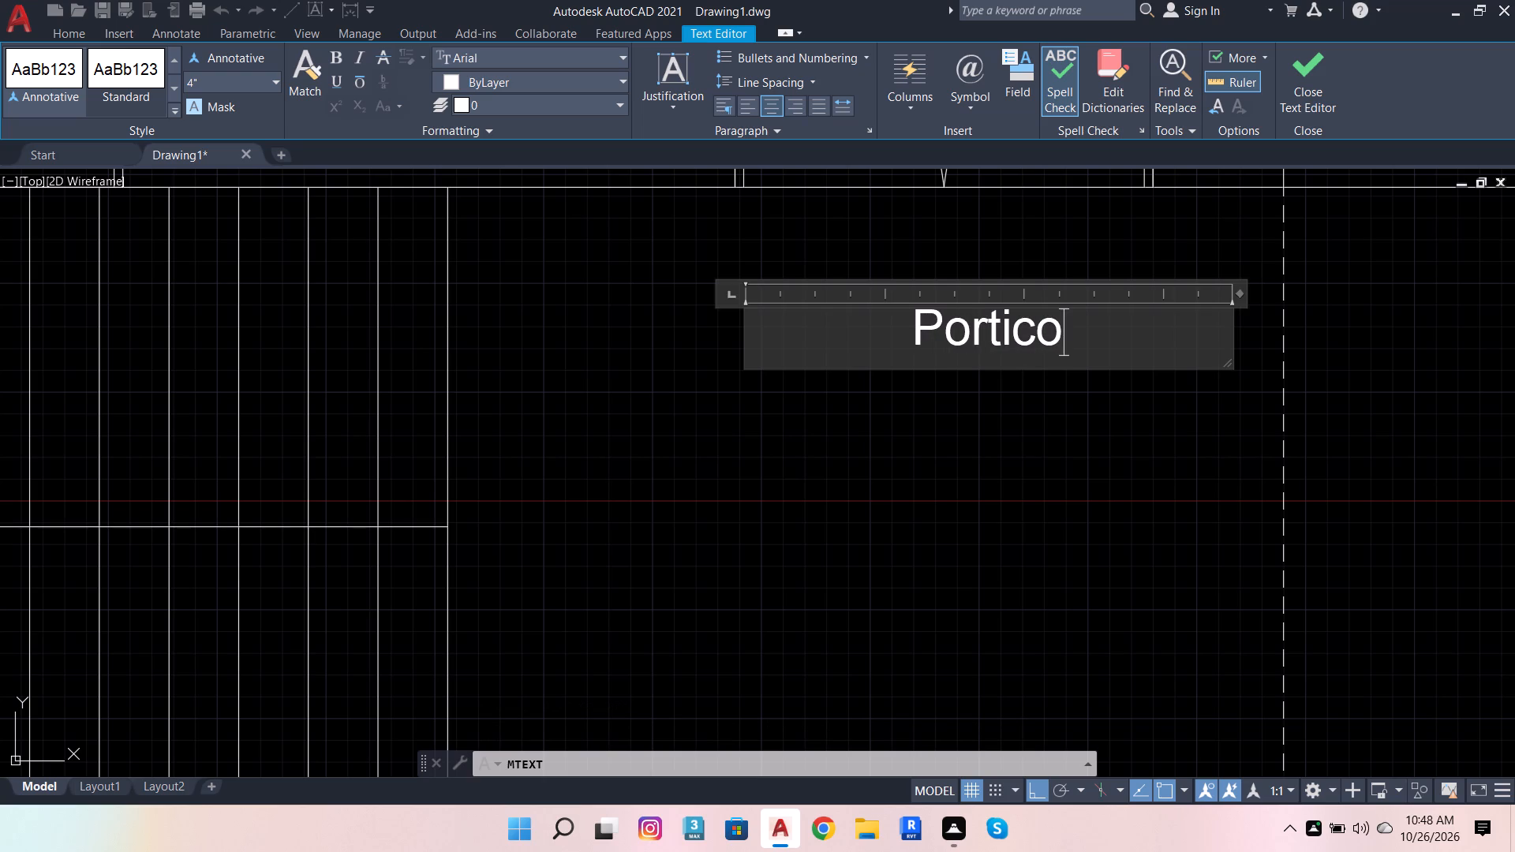
# Add a second line reading 6'11" x 6'6" to the Portico label and finish the text.
pyautogui.press('Return')
pyautogui.write("6'")
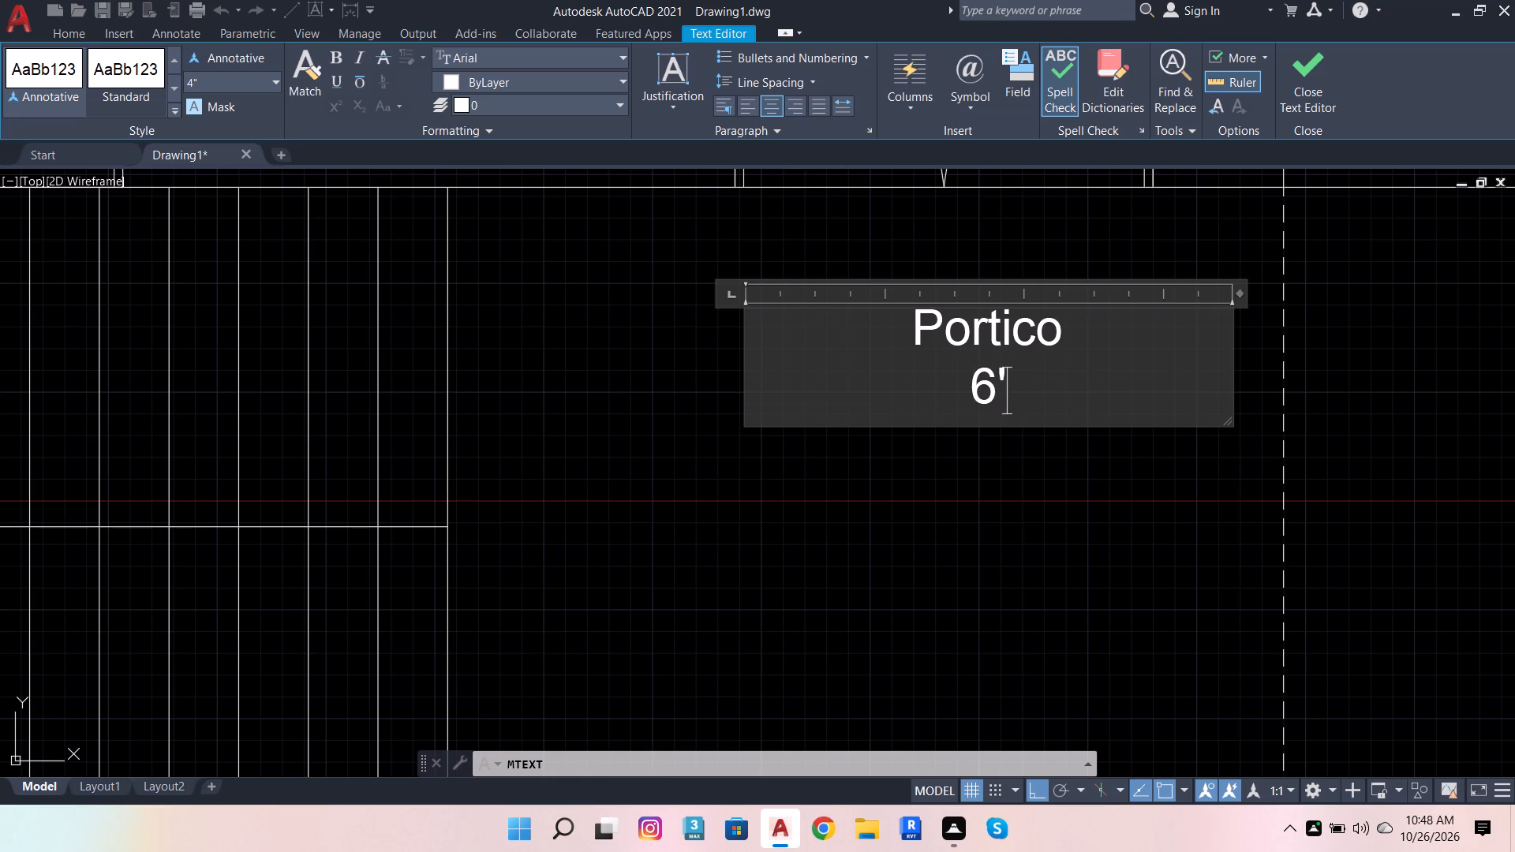
pyautogui.write('11')
pyautogui.hotkey('shift', '"')
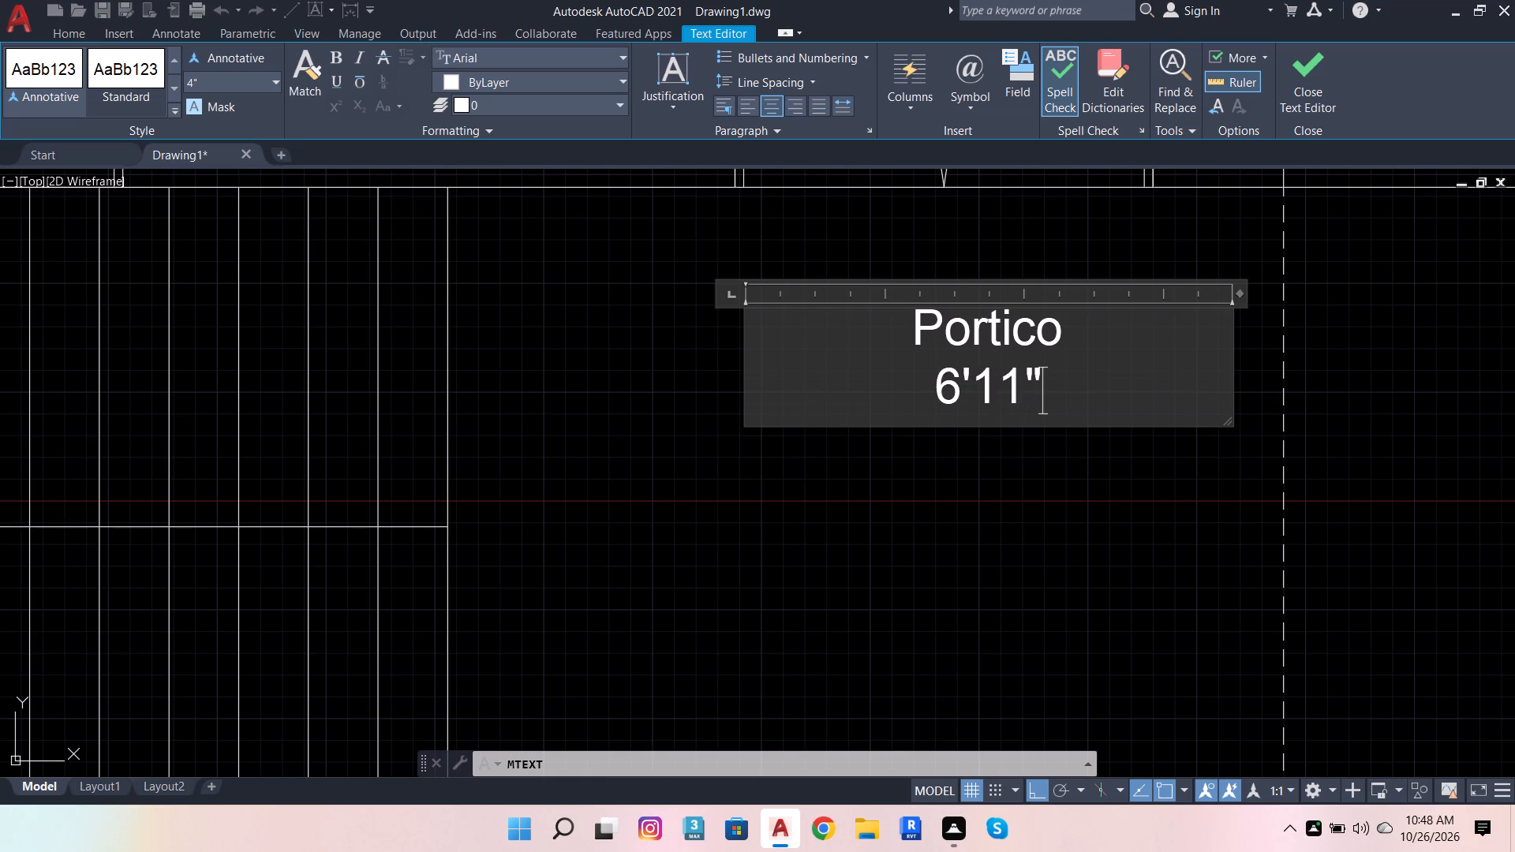
pyautogui.press('space')
pyautogui.write('x')
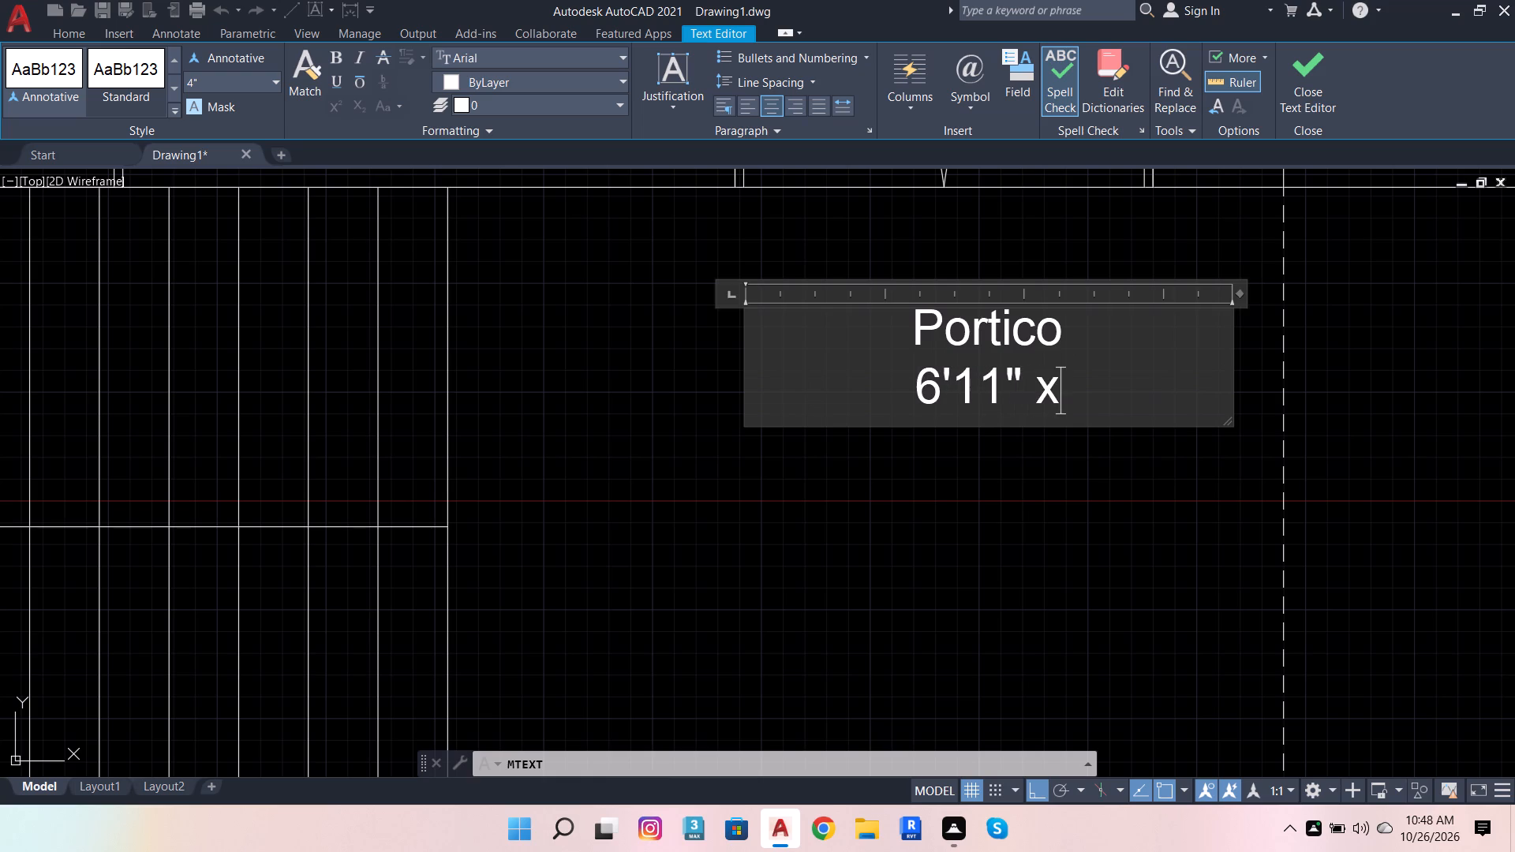
pyautogui.press('space')
pyautogui.press('6')
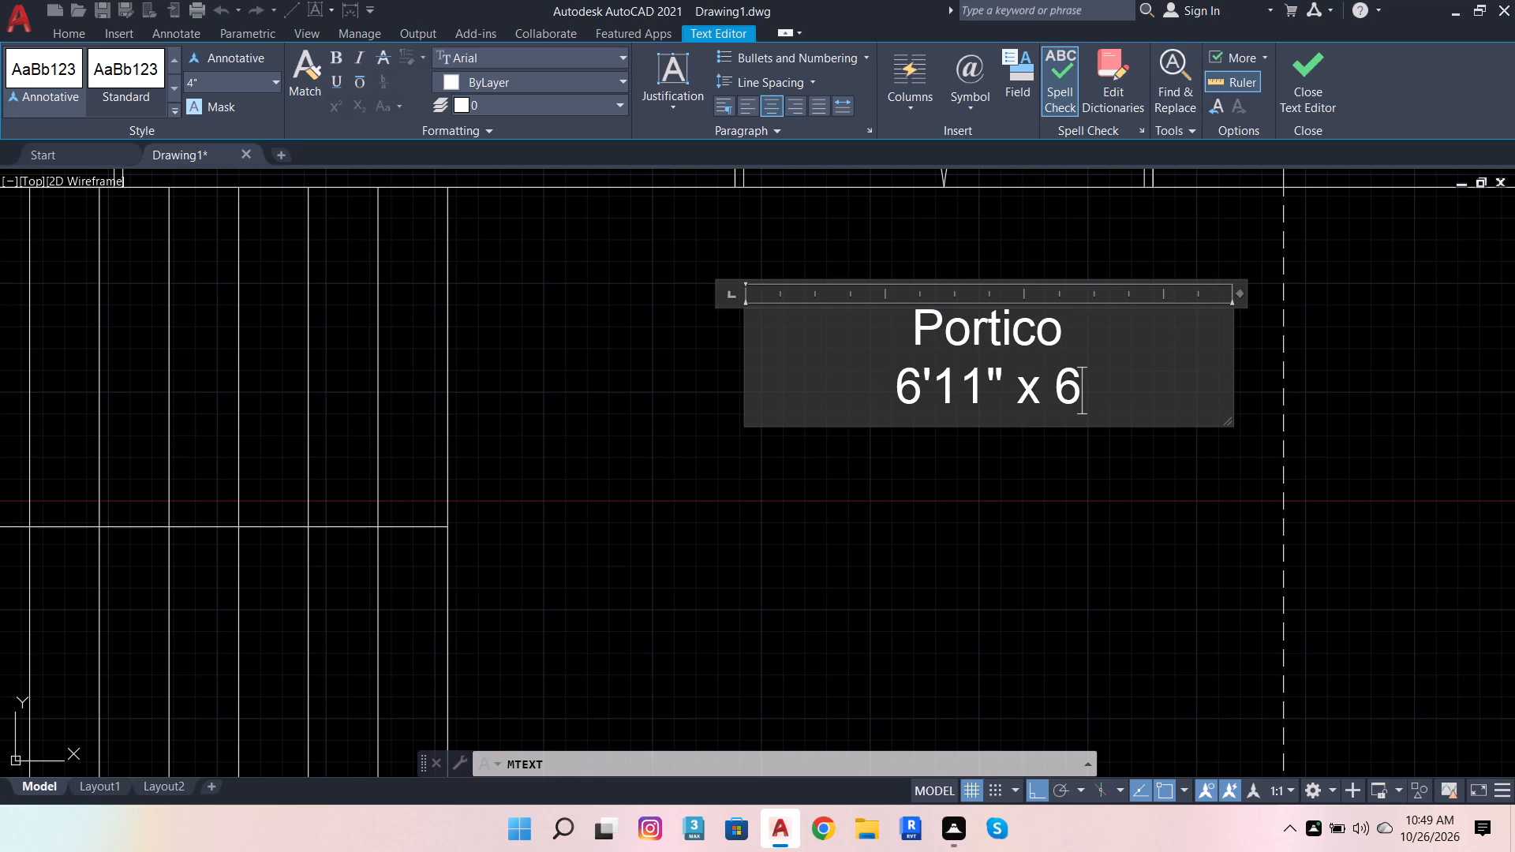
pyautogui.write('\'6"')
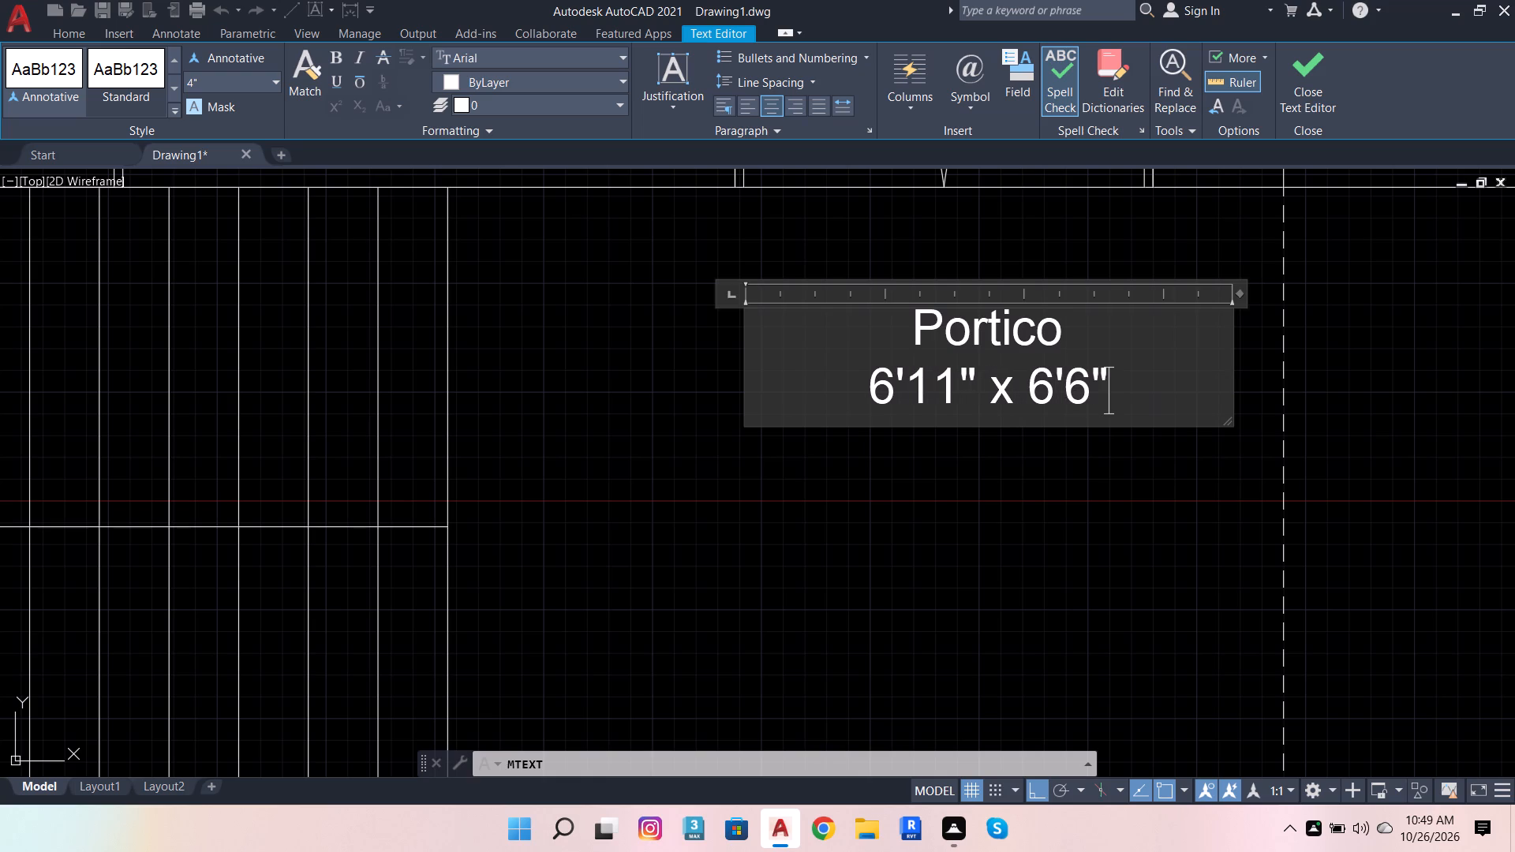
pyautogui.scroll(-4, 916, 492)
pyautogui.scroll(2, 927, 506)
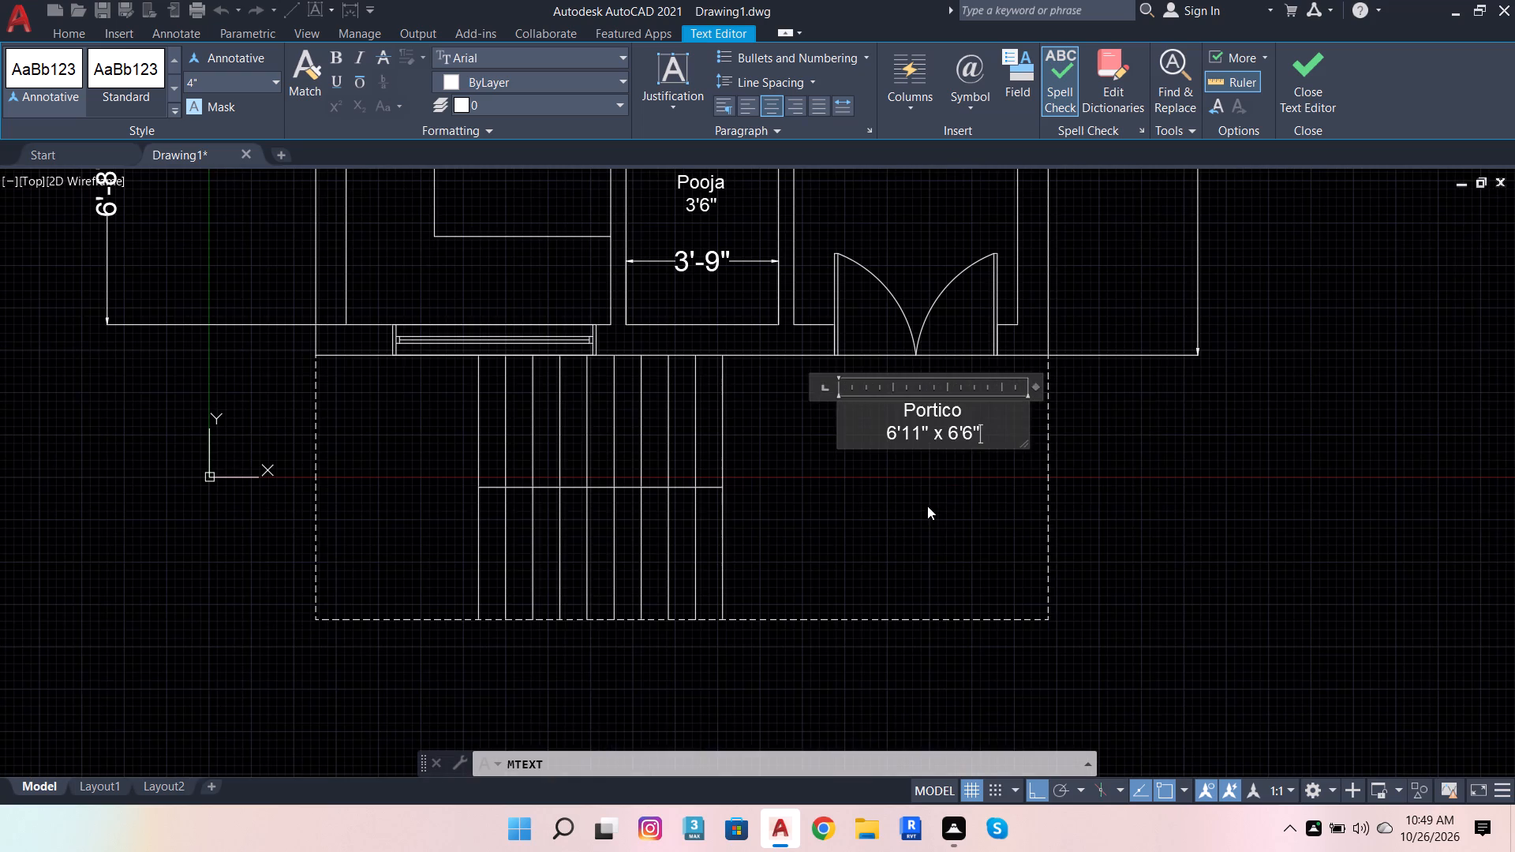
pyautogui.click(938, 498)
# Move the Portico label slightly toward the stairs, then straight down to the middle of the open area beside the stairs.
pyautogui.click(939, 406)
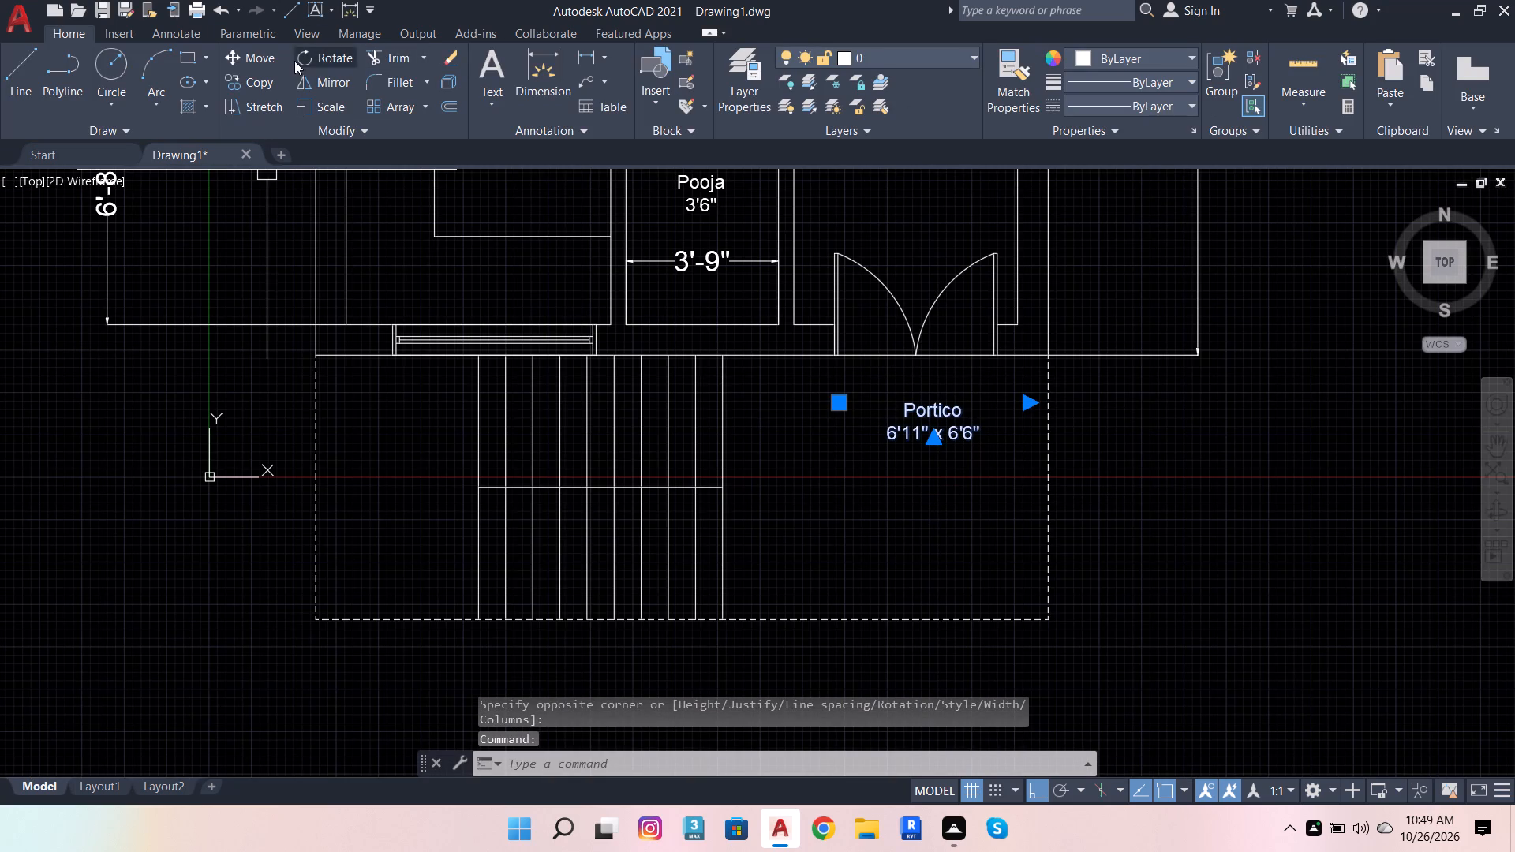
pyautogui.click(249, 58)
pyautogui.click(903, 440)
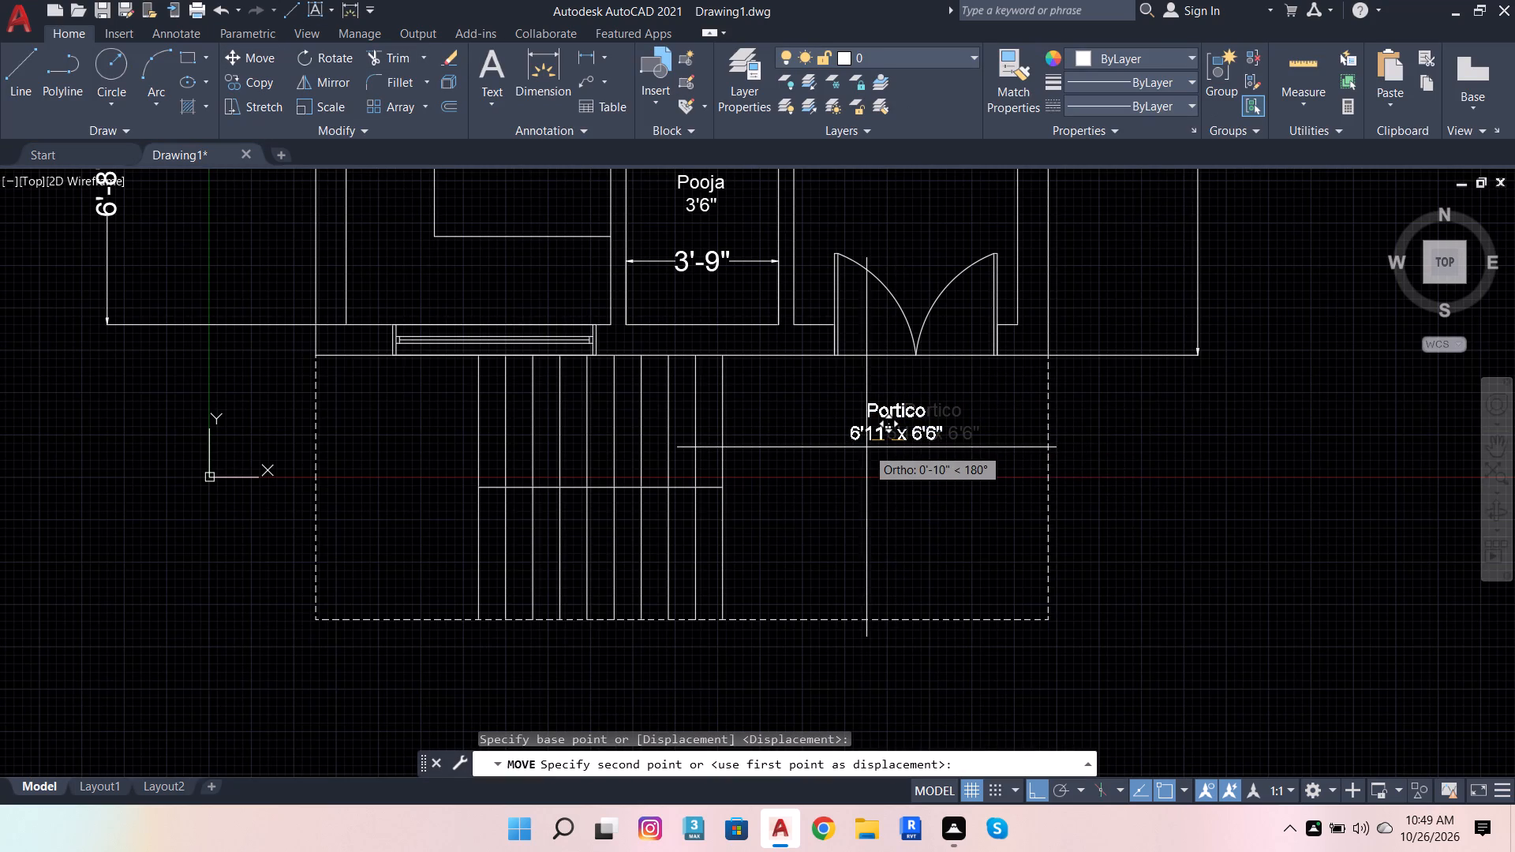
pyautogui.scroll(3, 870, 447)
pyautogui.click(890, 443)
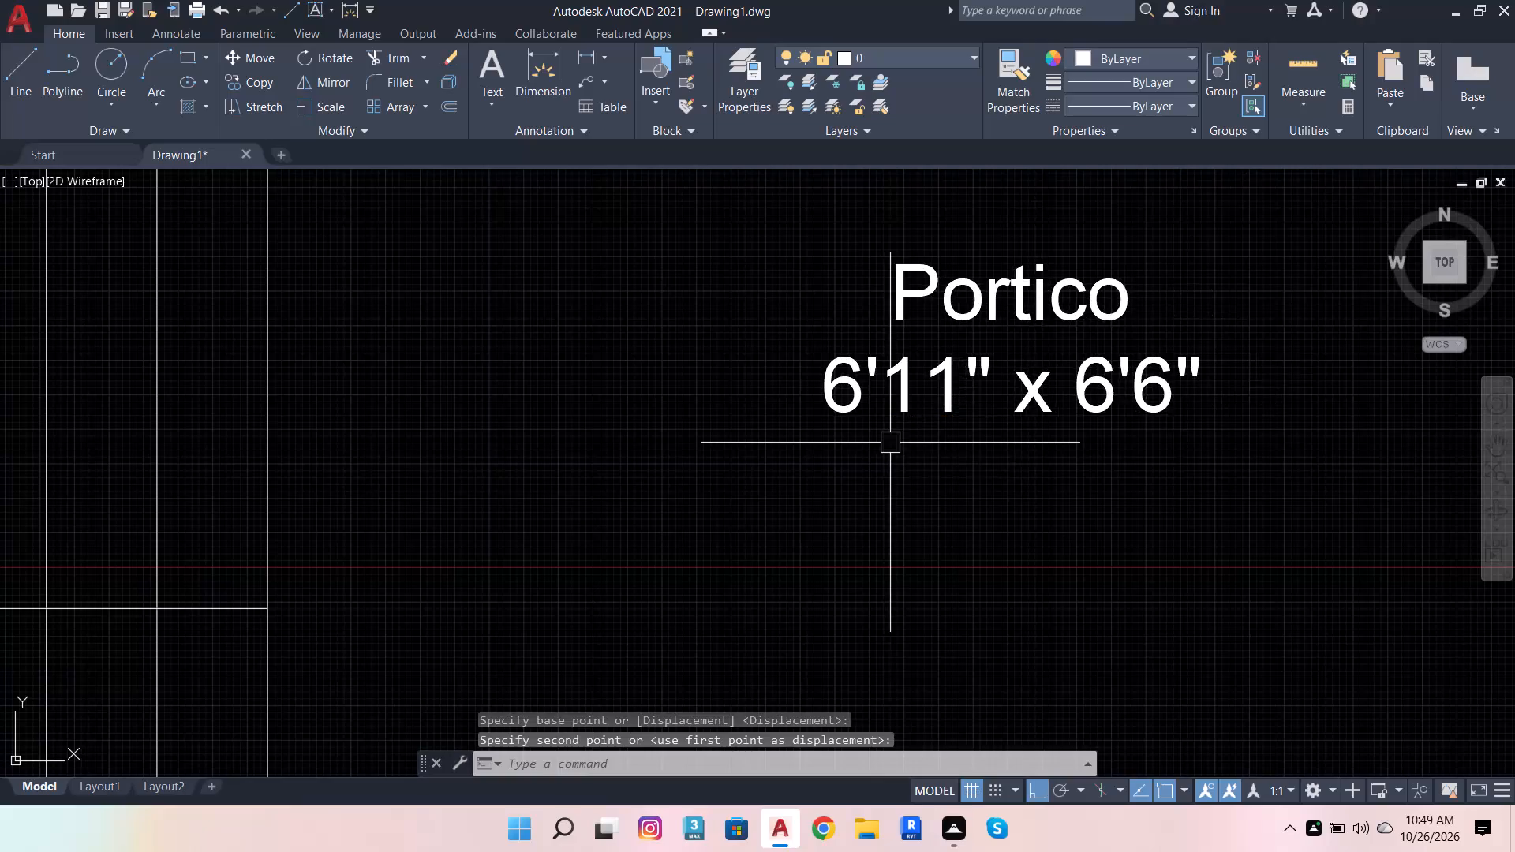
pyautogui.scroll(-2, 841, 461)
pyautogui.click(896, 434)
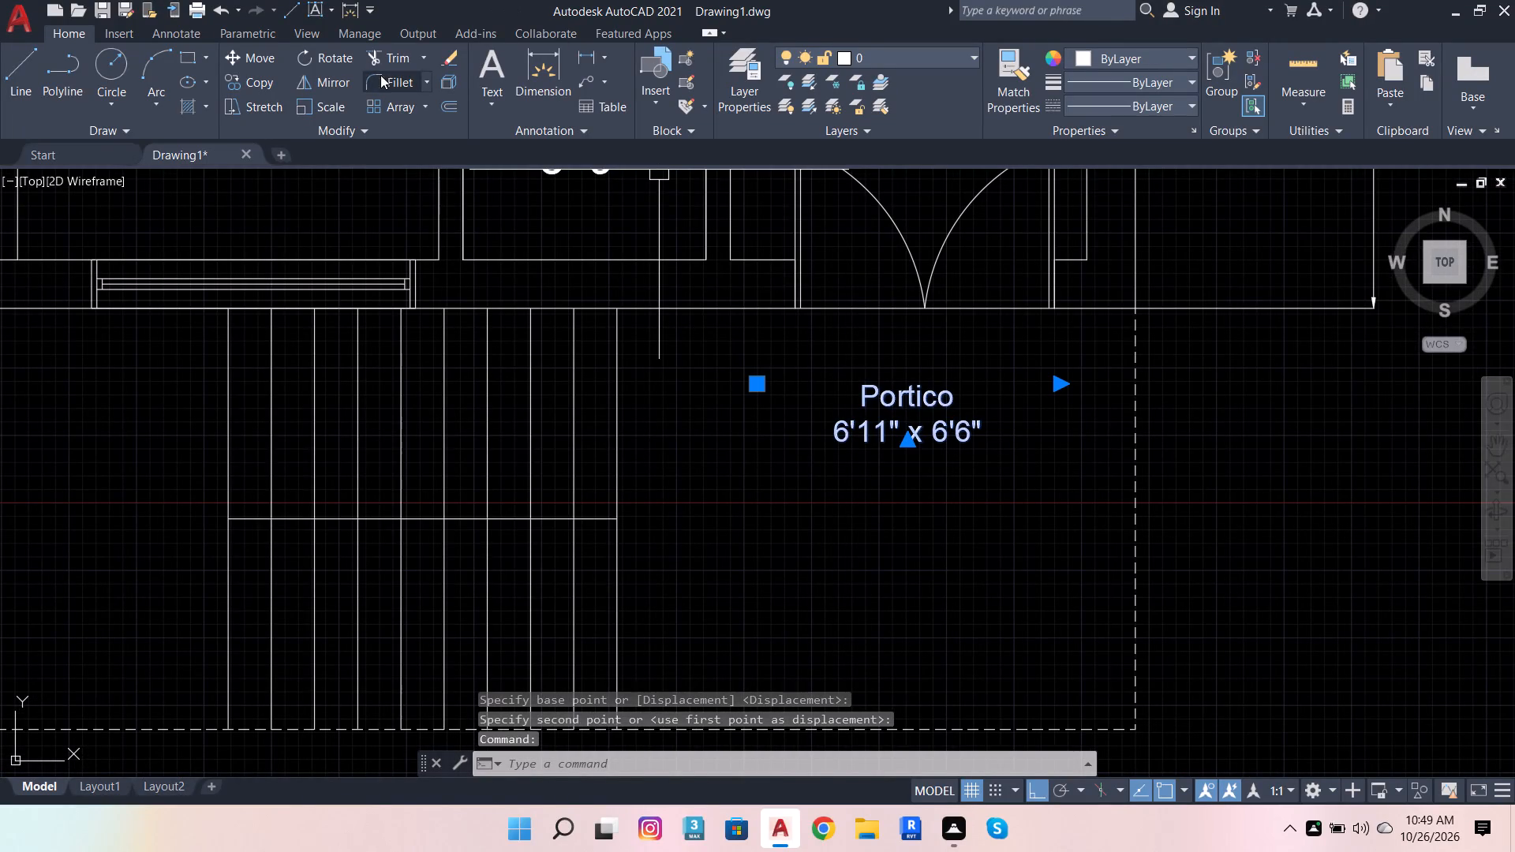
pyautogui.click(248, 53)
pyautogui.scroll(1, 917, 432)
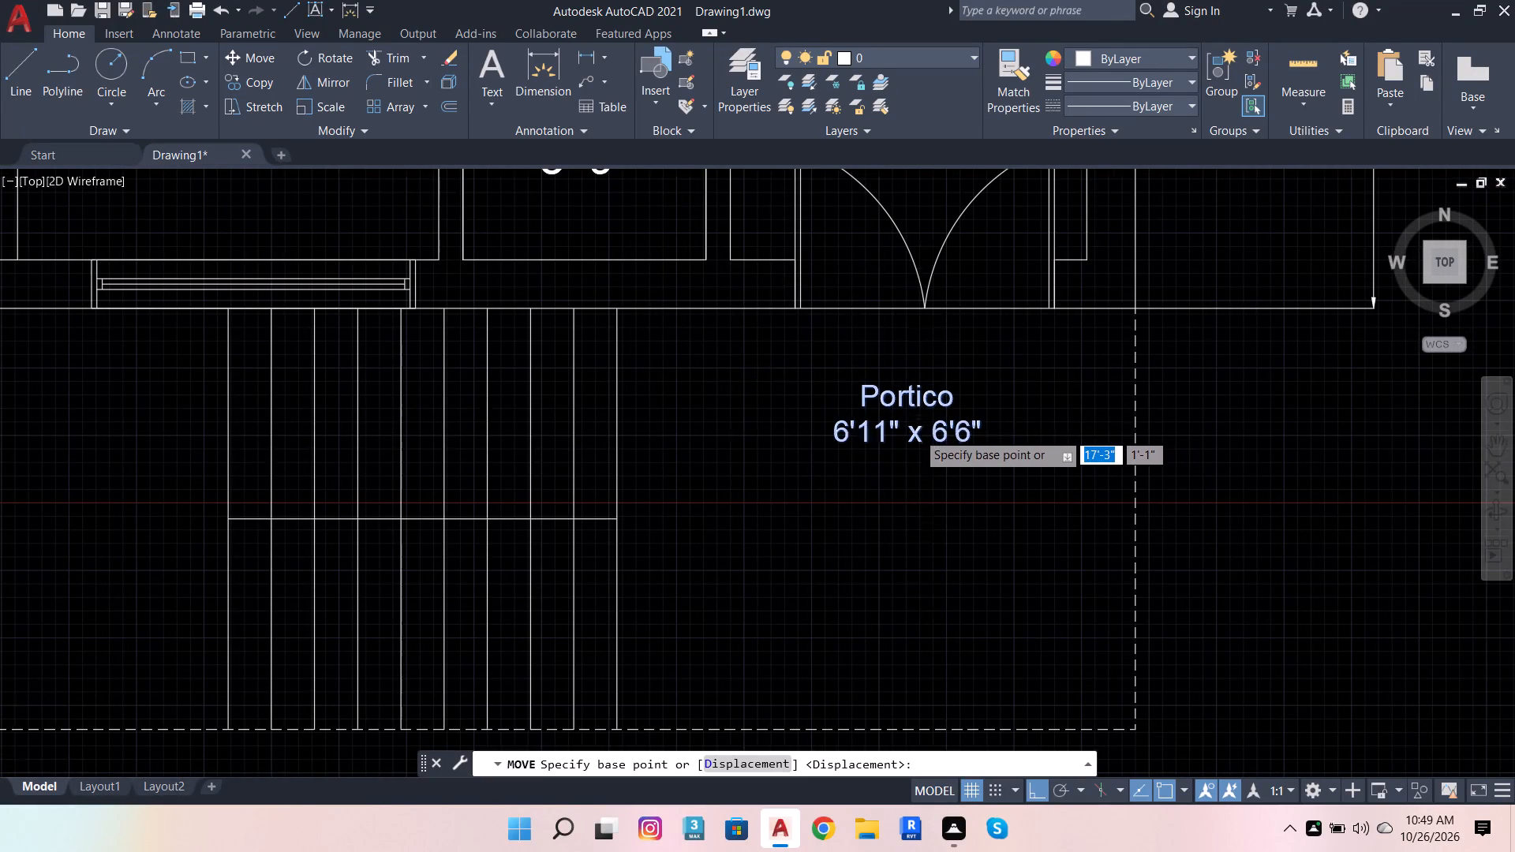
pyautogui.scroll(2, 917, 432)
pyautogui.click(910, 436)
pyautogui.scroll(-4, 908, 559)
pyautogui.click(919, 611)
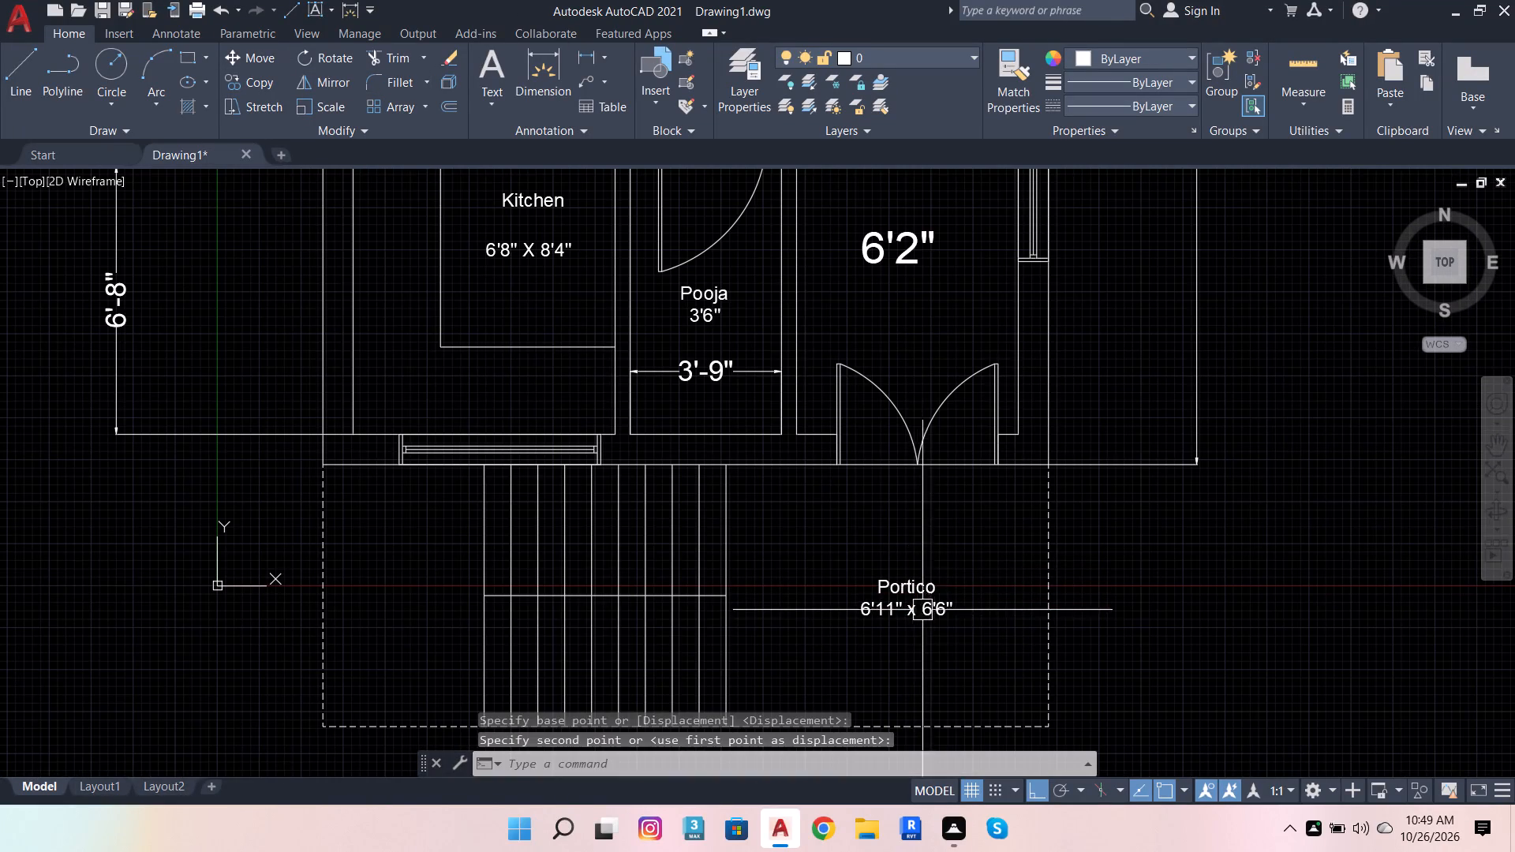
# Add a centre-justified multiline text label reading "M.D." just below the double door's meeting point.
pyautogui.click(502, 64)
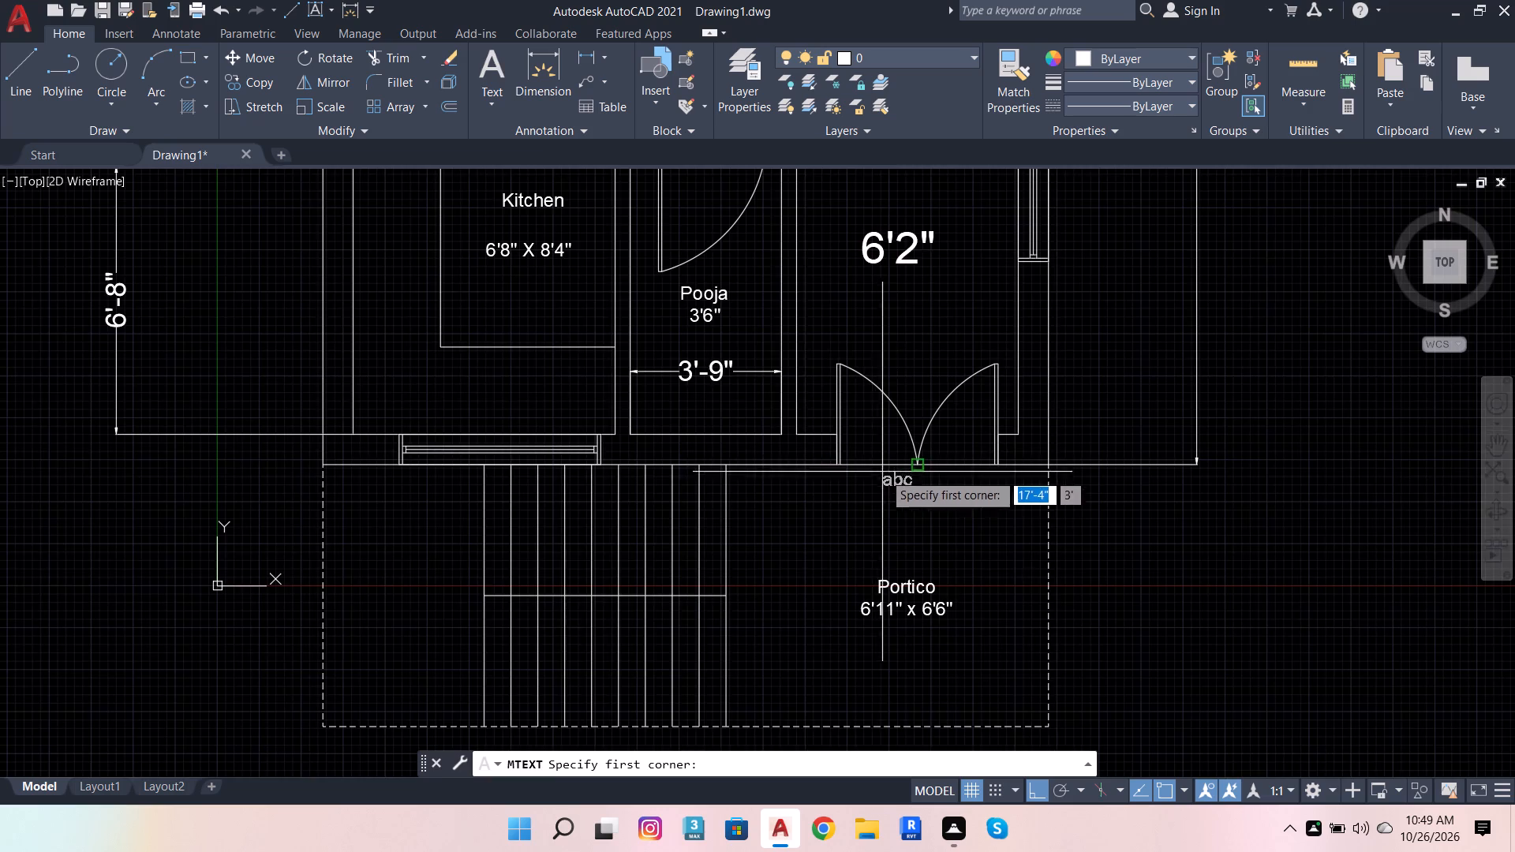
pyautogui.scroll(3, 902, 476)
pyautogui.moveTo(843, 484); pyautogui.dragTo(854, 487)
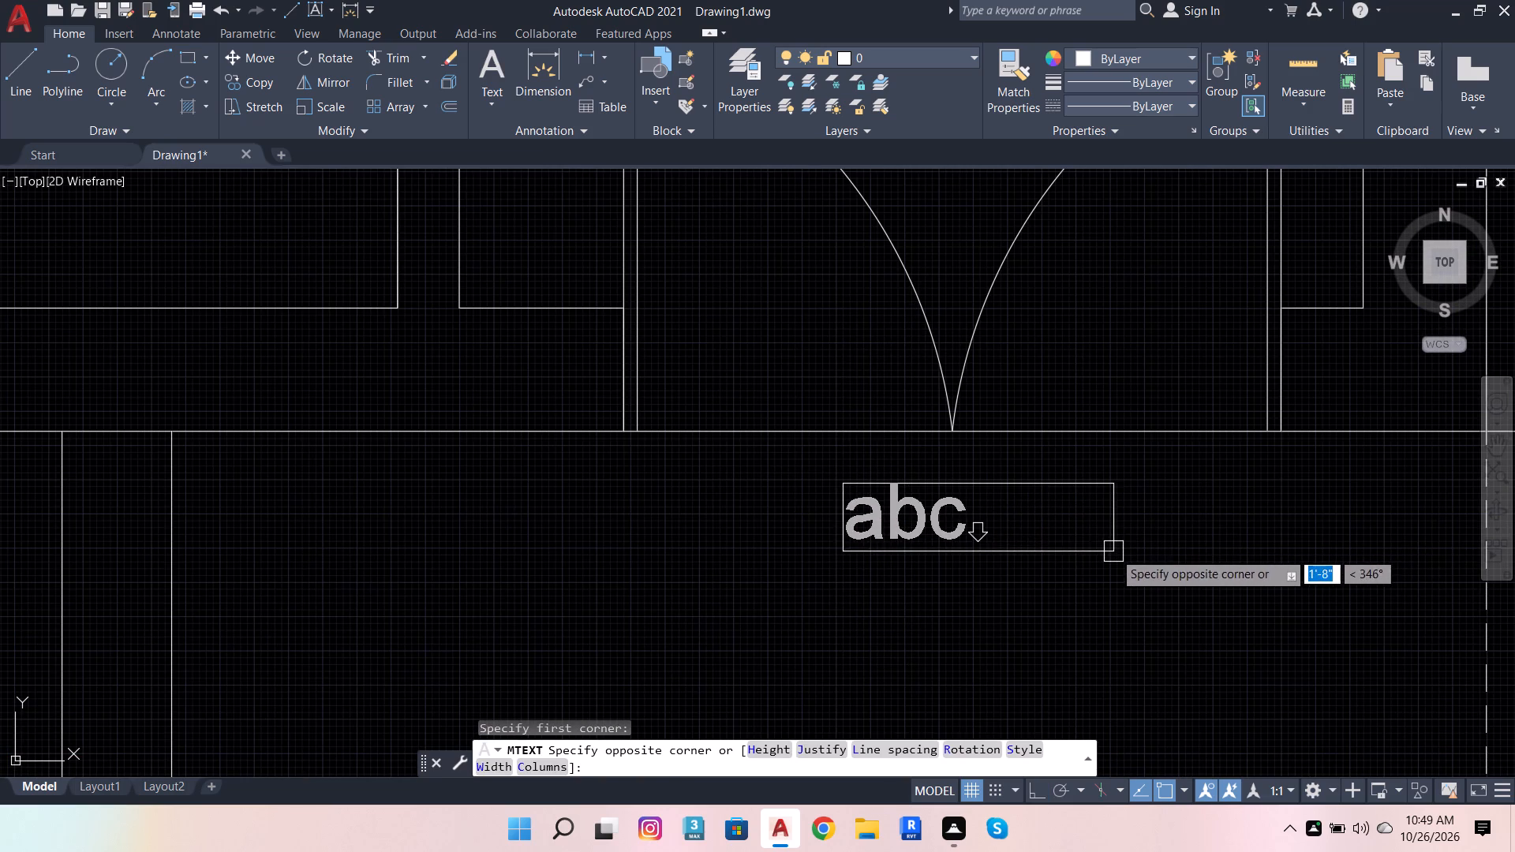
pyautogui.click(1113, 551)
pyautogui.click(772, 108)
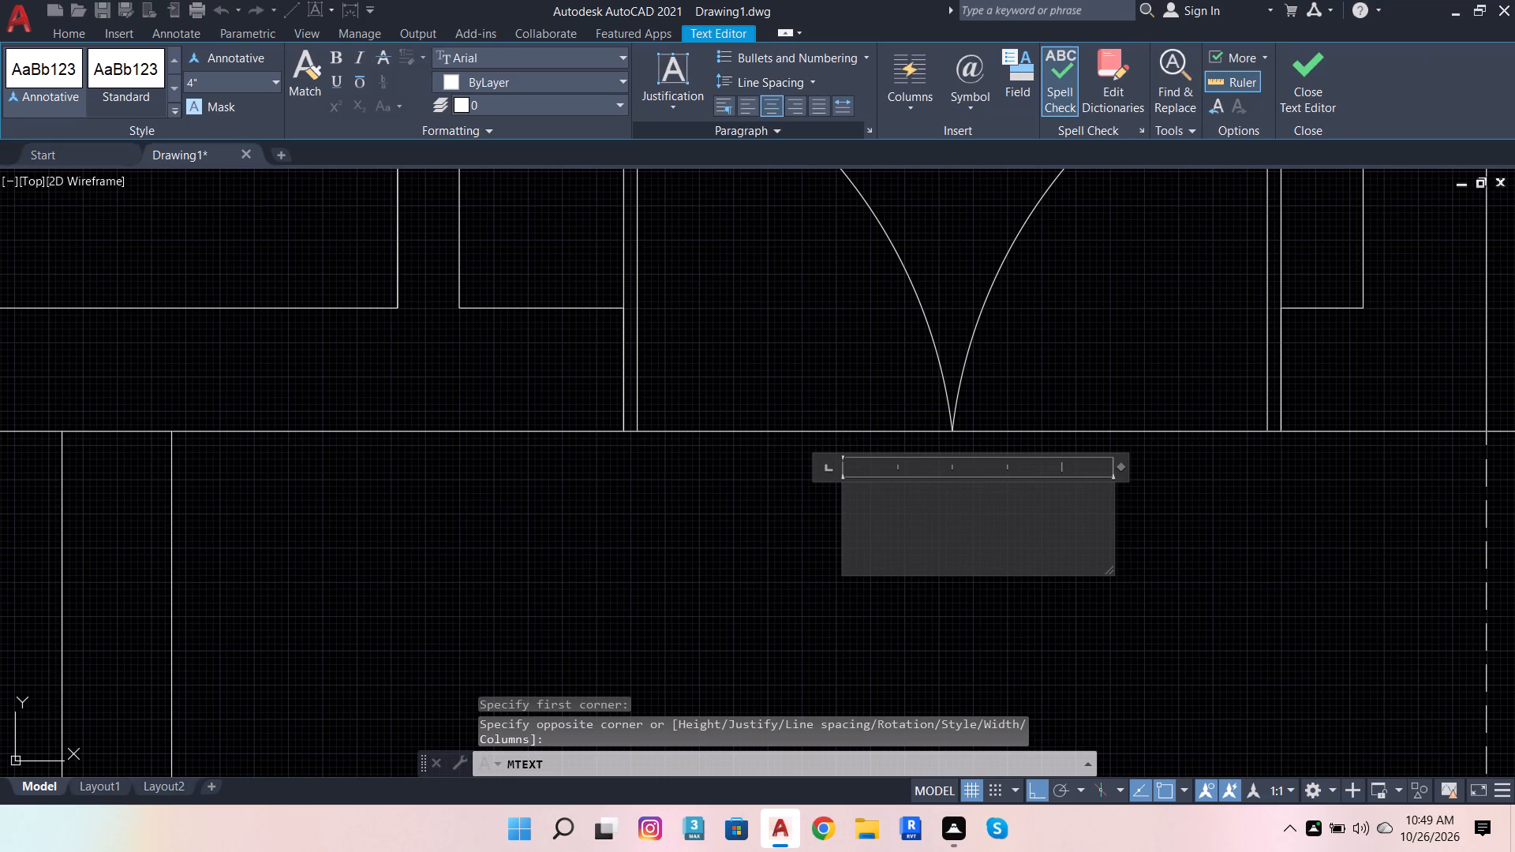
pyautogui.click(994, 532)
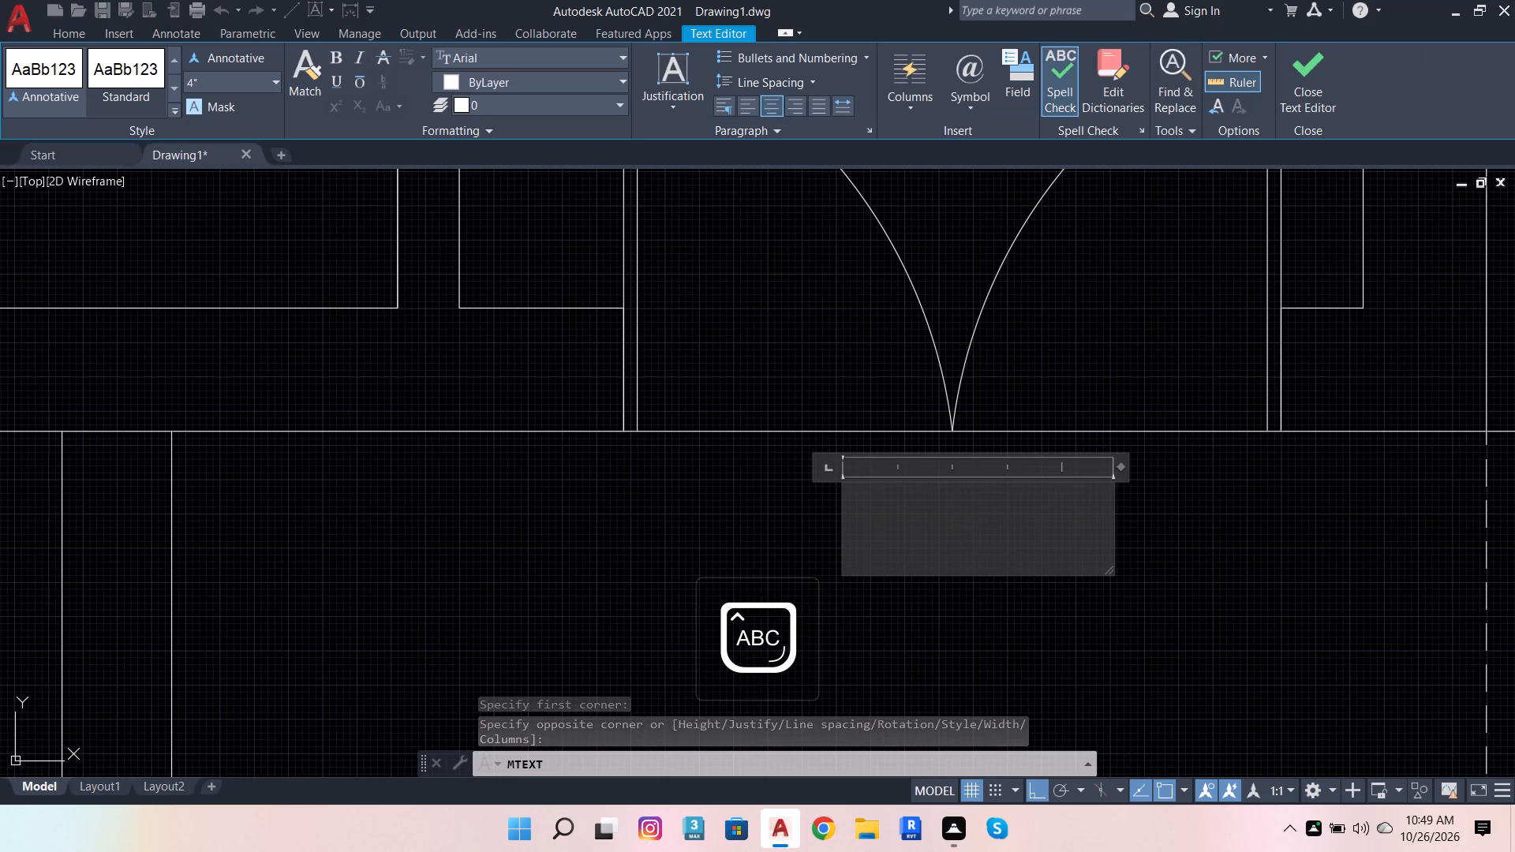
pyautogui.press('n')
pyautogui.press('BackSpace')
pyautogui.press('m')
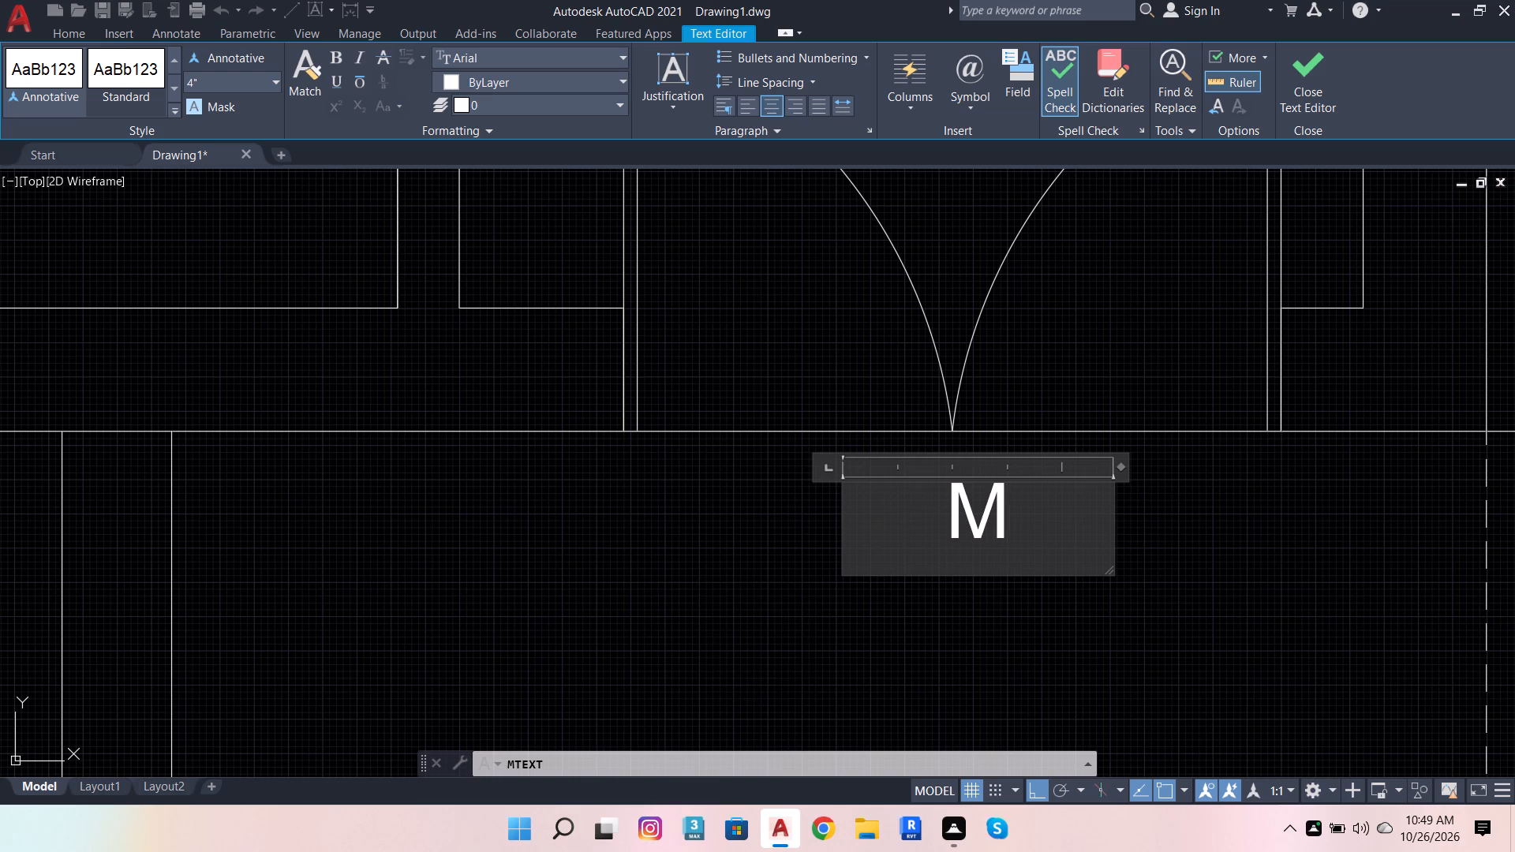
pyautogui.press('.')
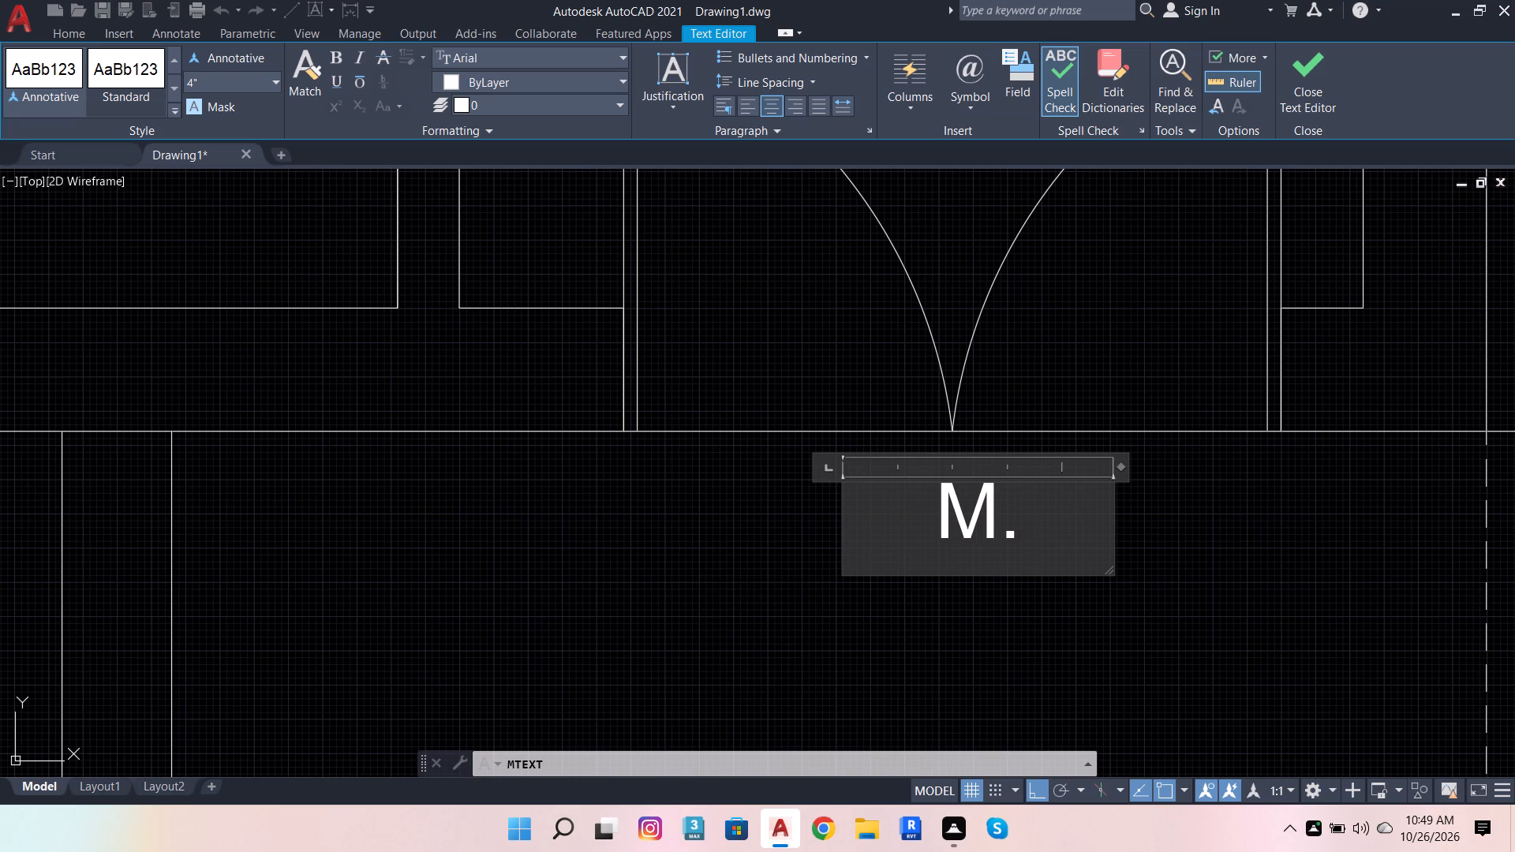
pyautogui.press('d')
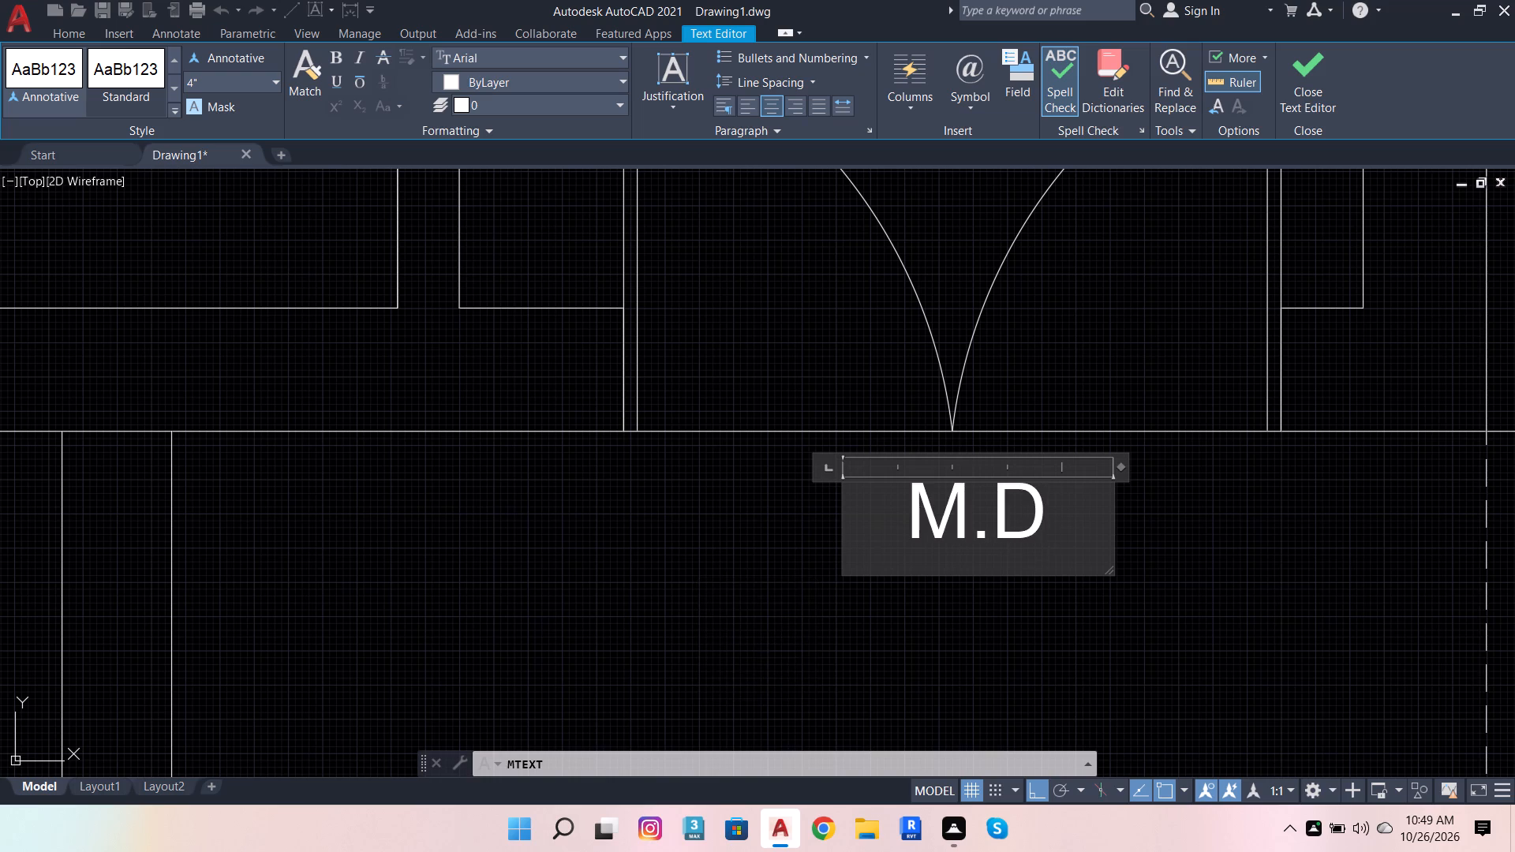
pyautogui.press('.')
pyautogui.scroll(-3, 960, 487)
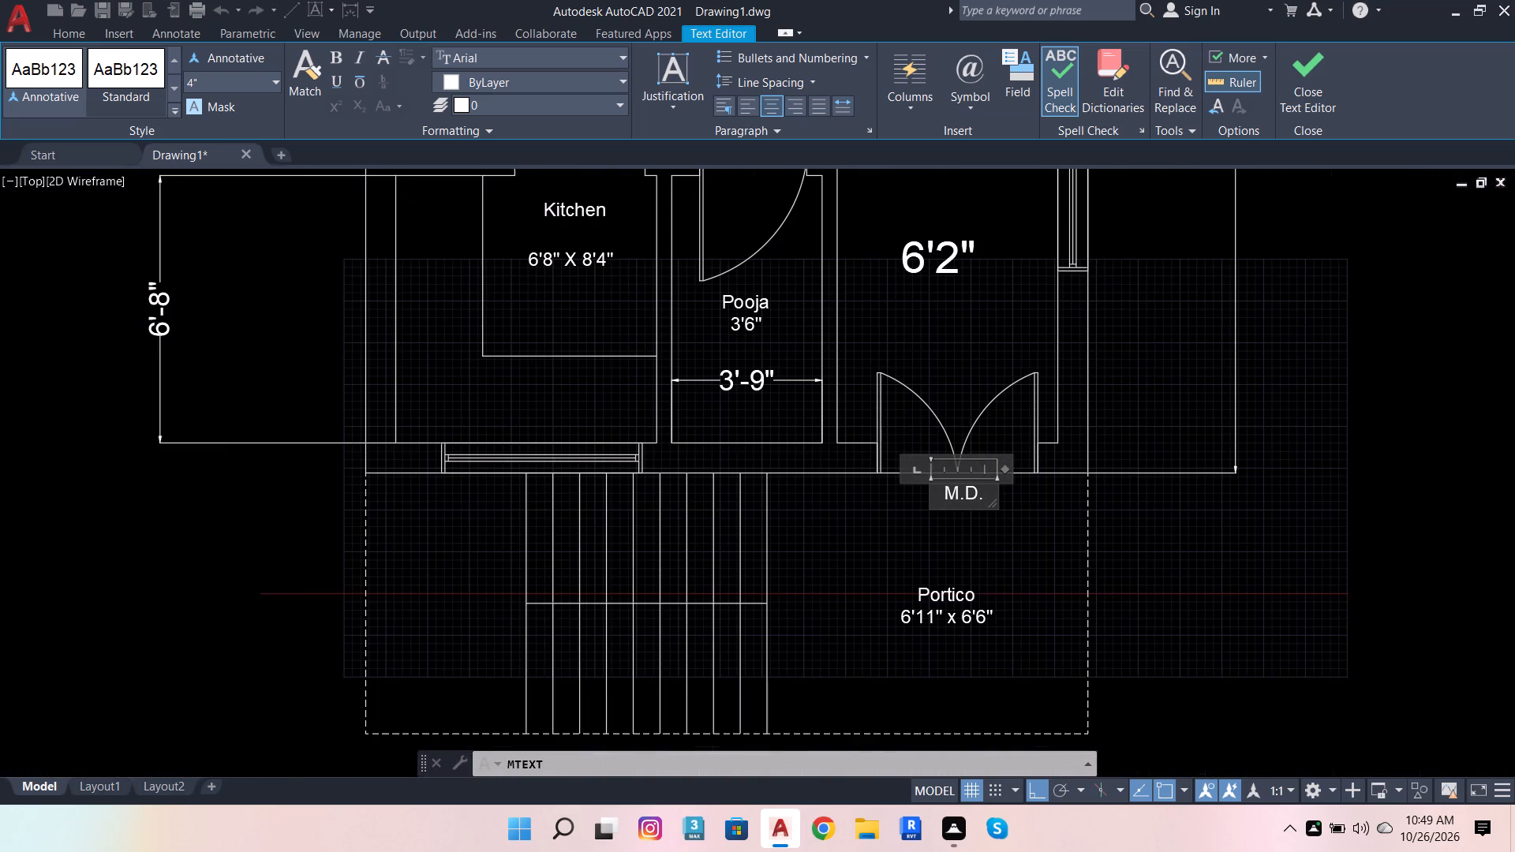
pyautogui.click(1023, 543)
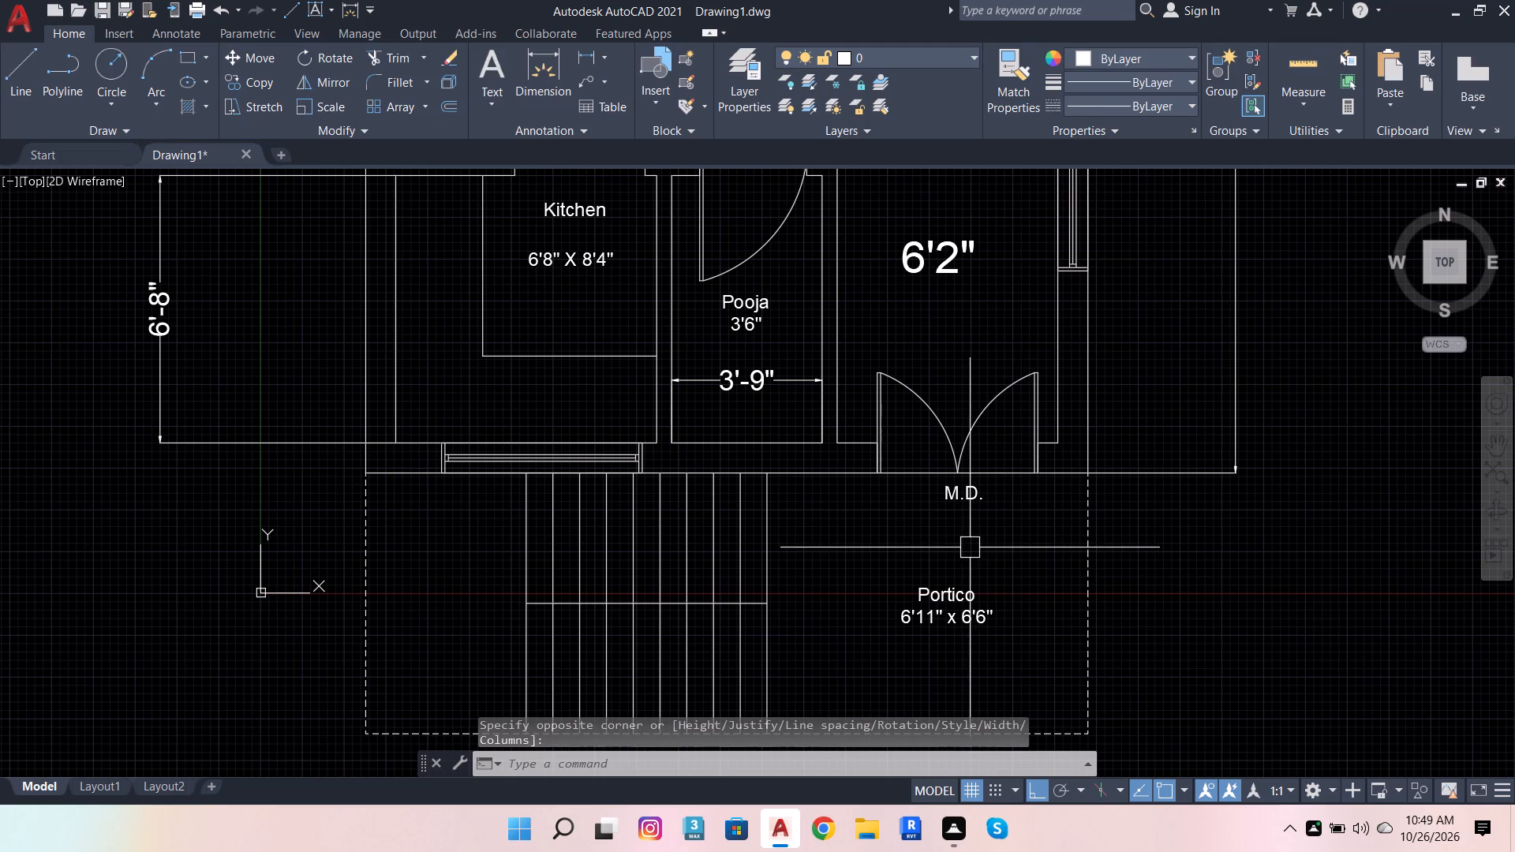
# Add a centre-justified multiline text label reading "East Facing" just below the dashed front edge, under the stairs.
pyautogui.scroll(-3, 568, 267)
pyautogui.scroll(3, 593, 443)
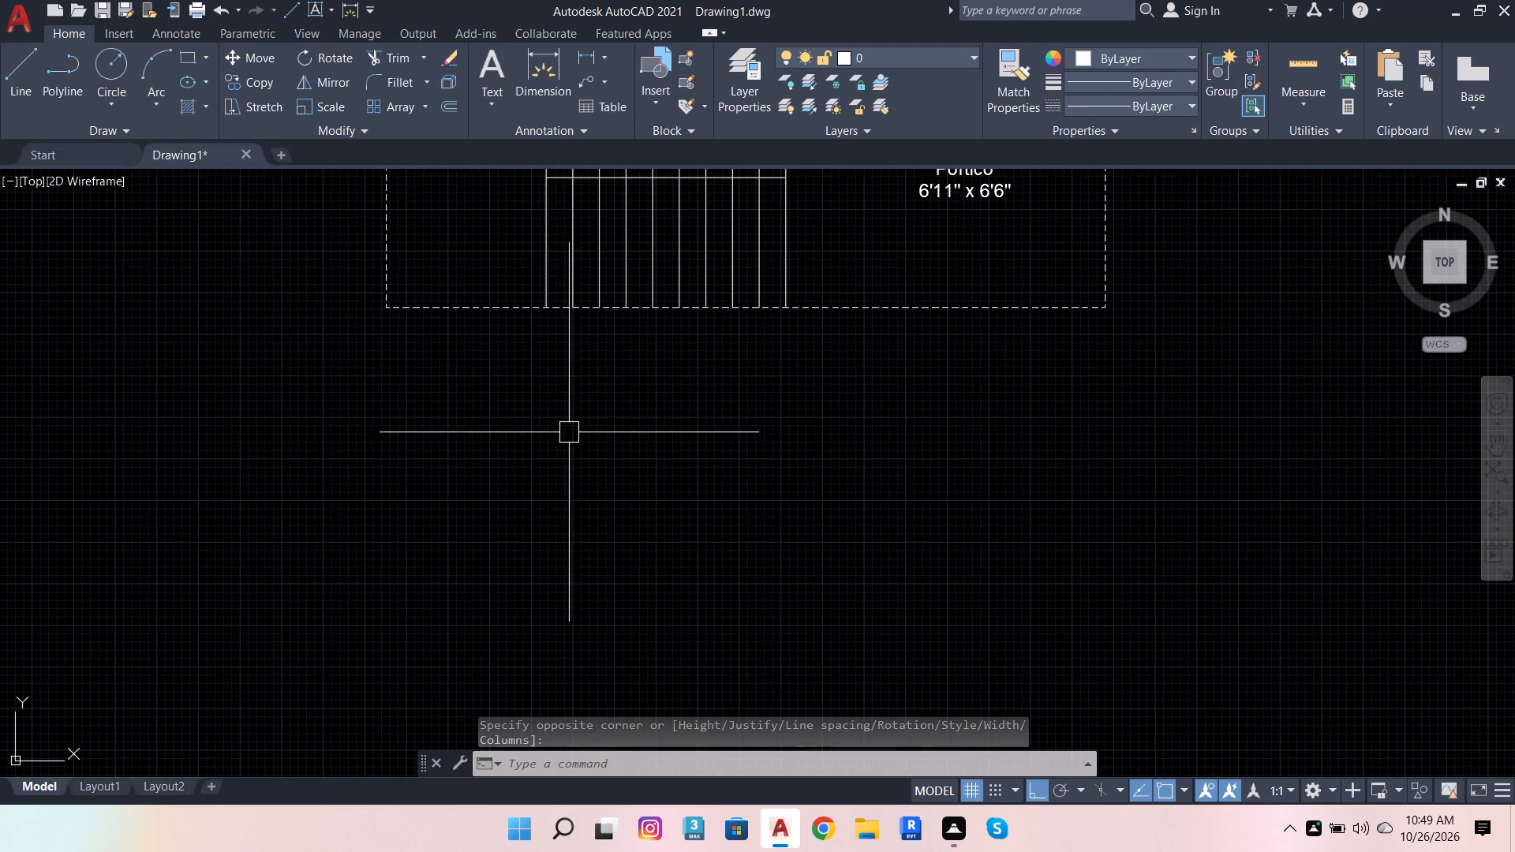
pyautogui.click(488, 65)
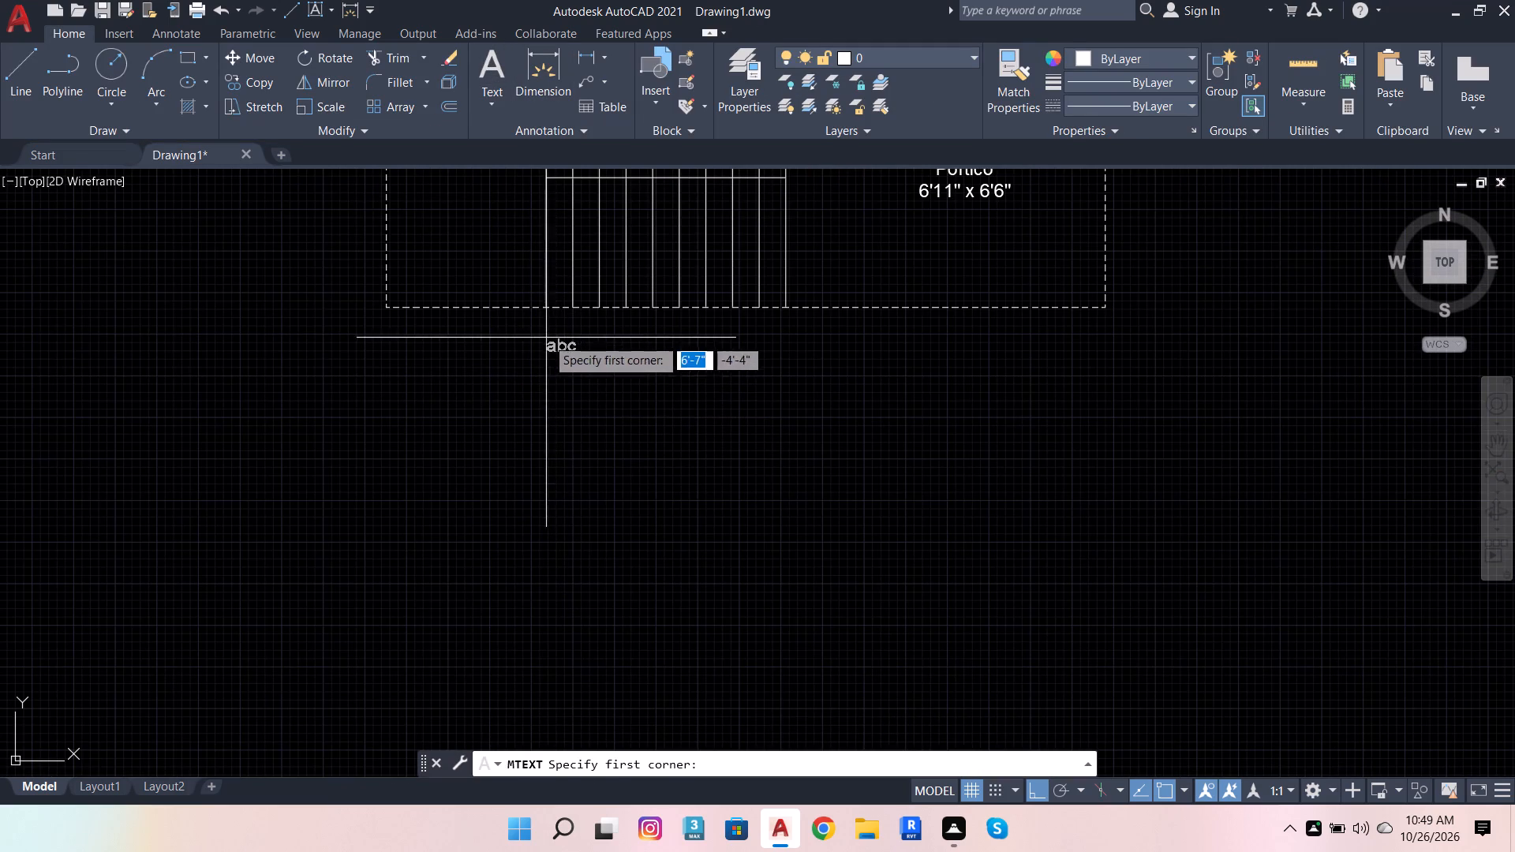
pyautogui.click(545, 334)
pyautogui.click(968, 409)
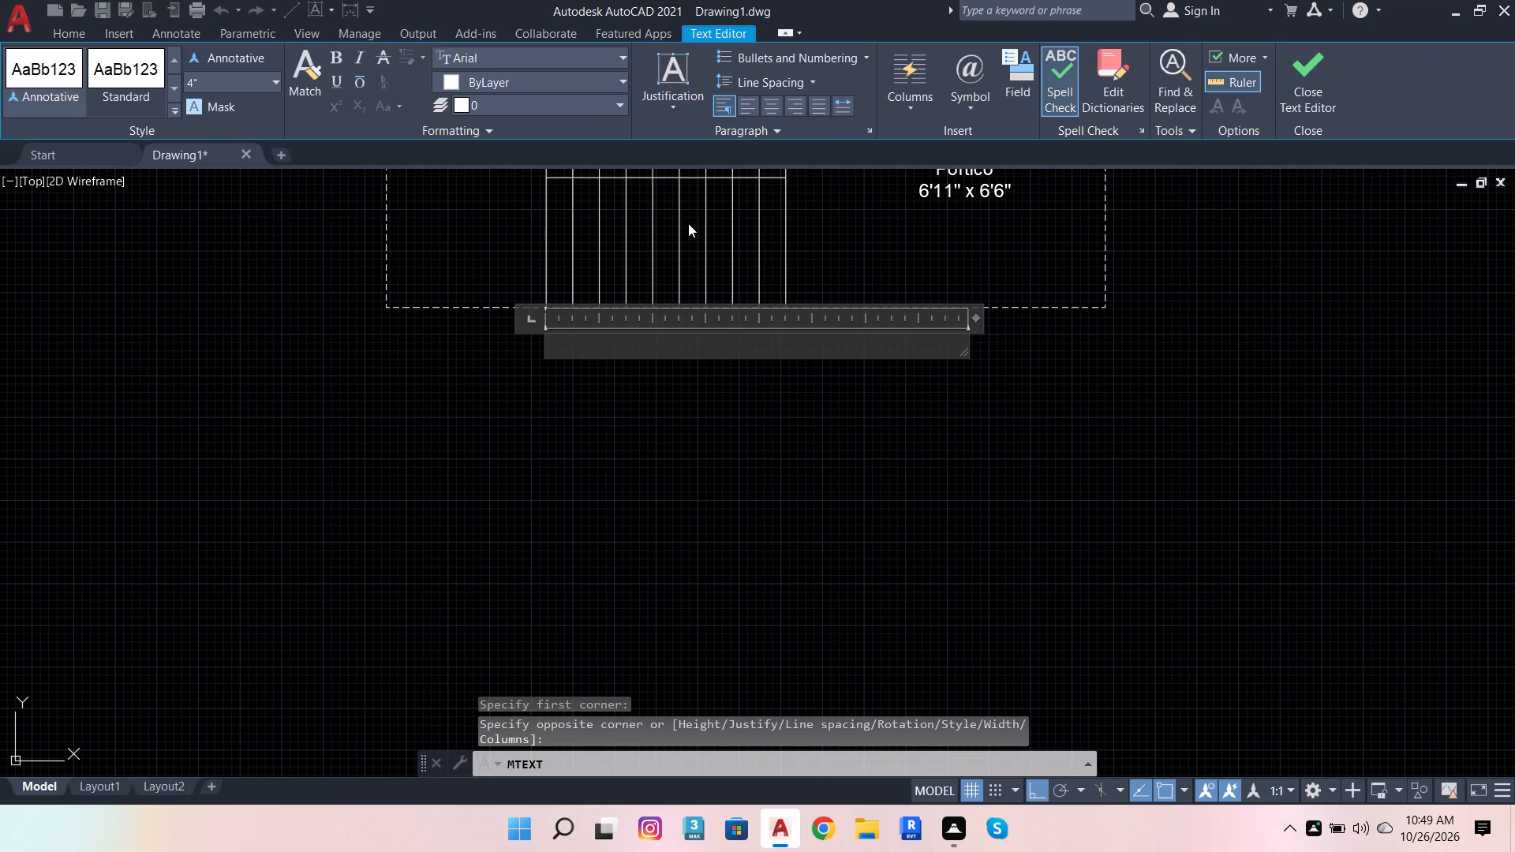
pyautogui.click(770, 99)
pyautogui.click(749, 342)
pyautogui.scroll(1, 749, 342)
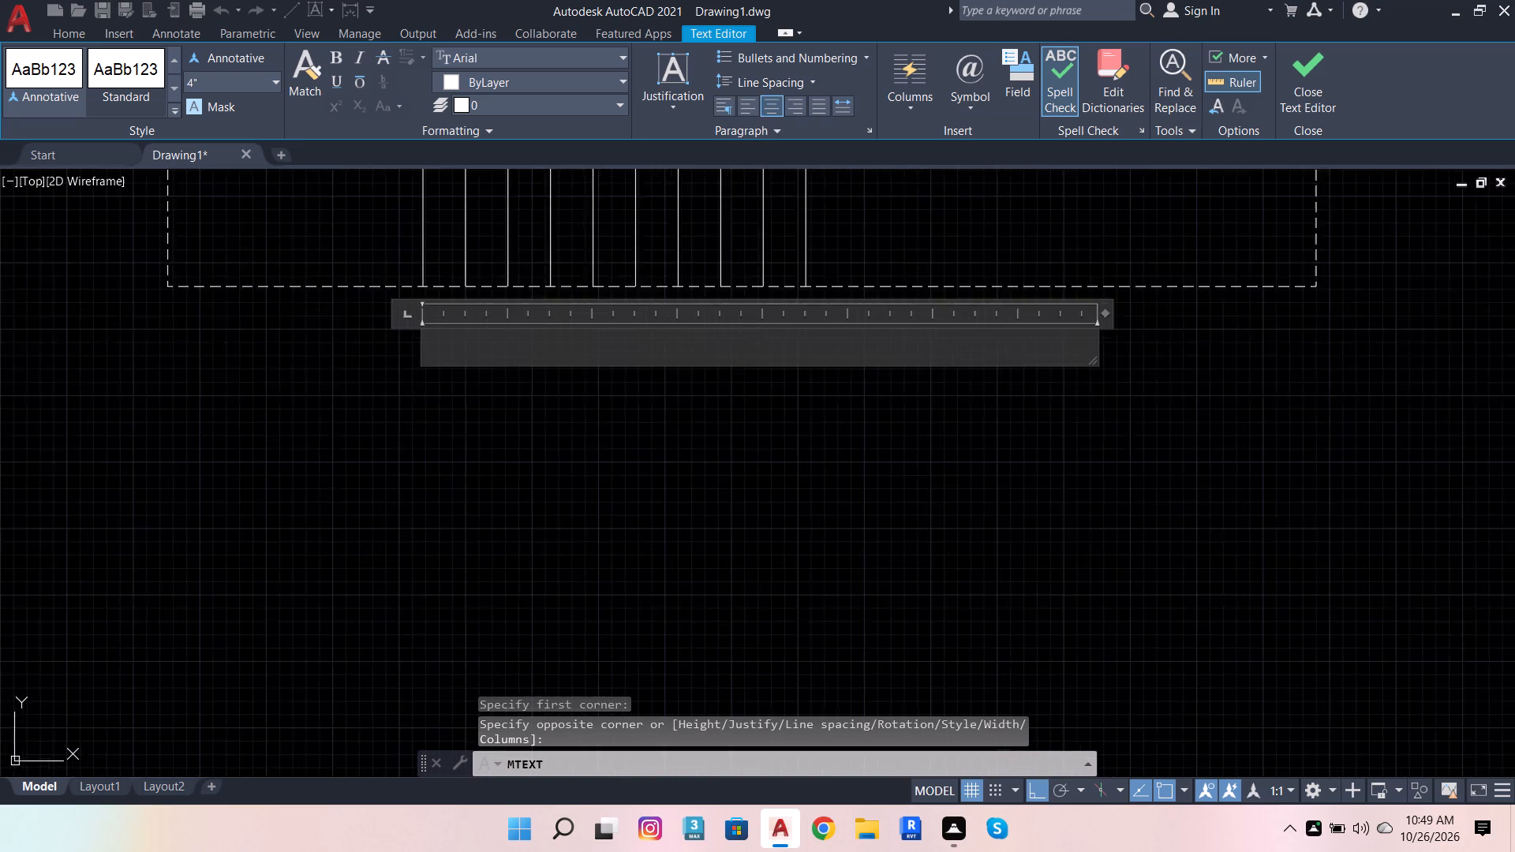
pyautogui.scroll(3, 749, 342)
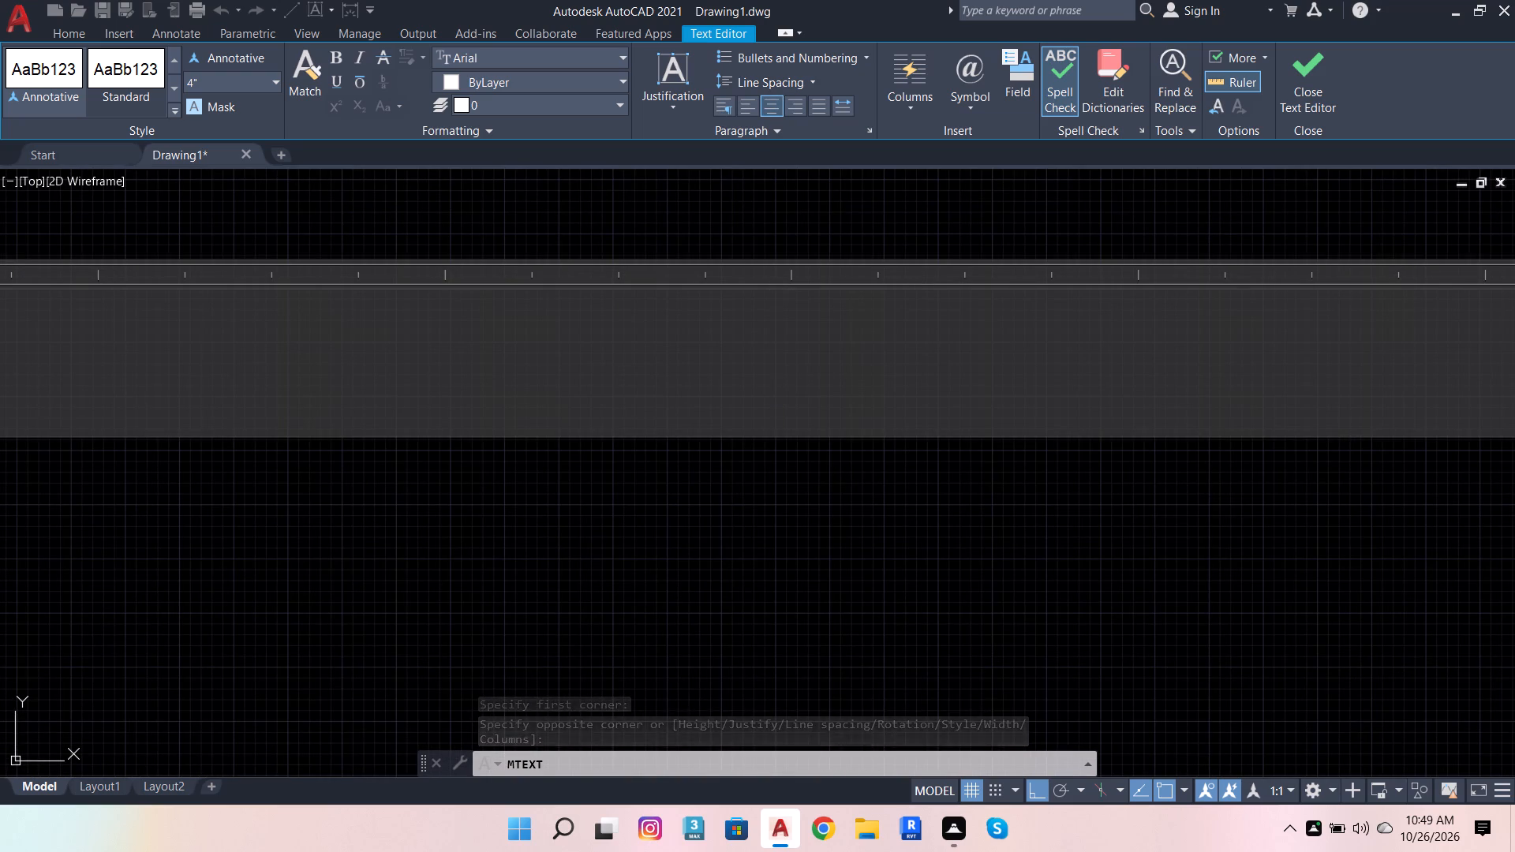
pyautogui.press('e')
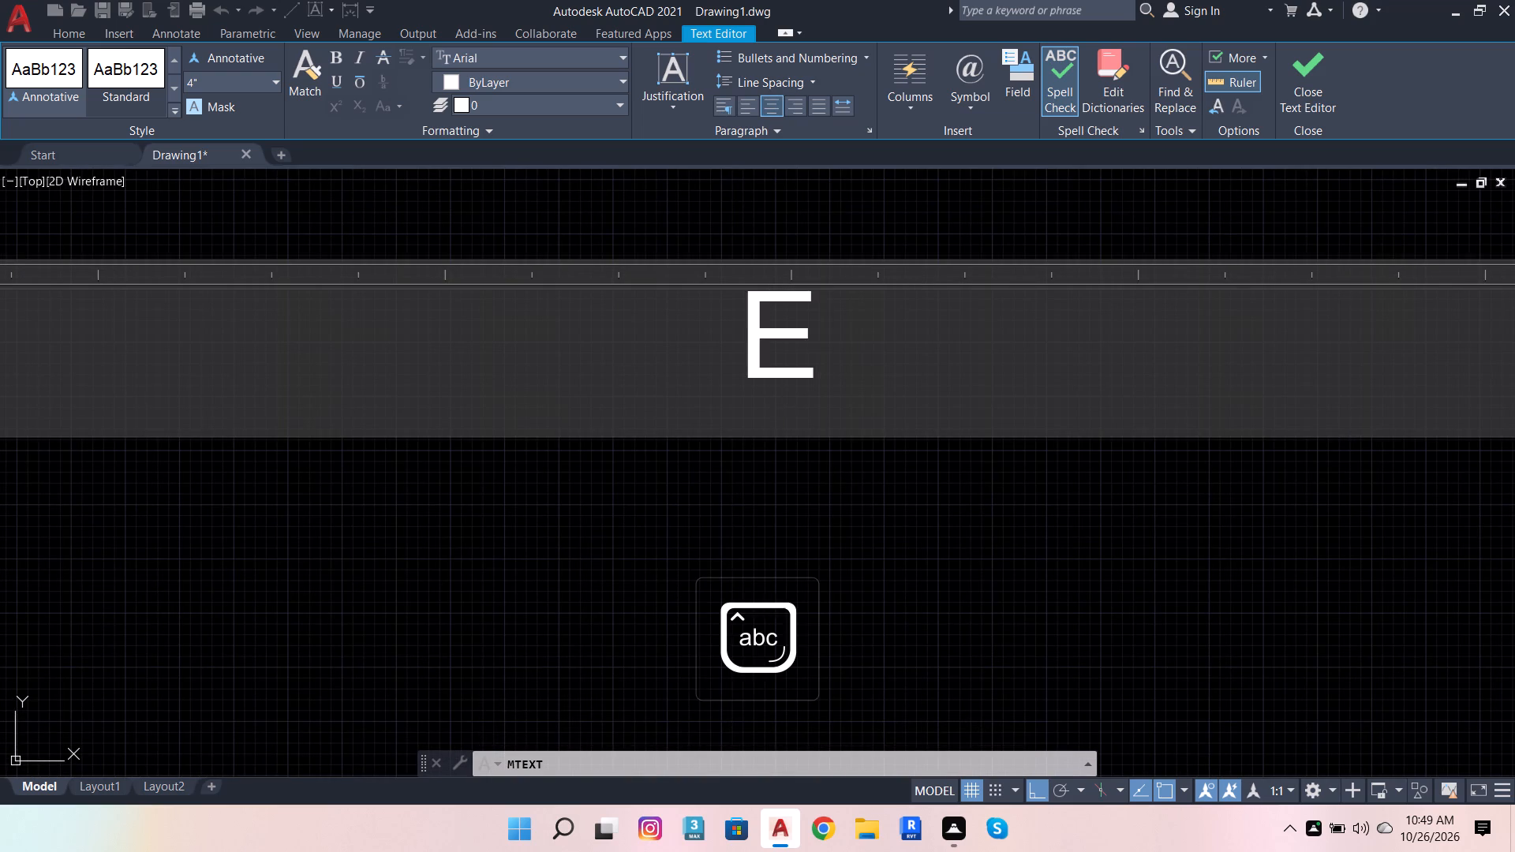
pyautogui.write('ast')
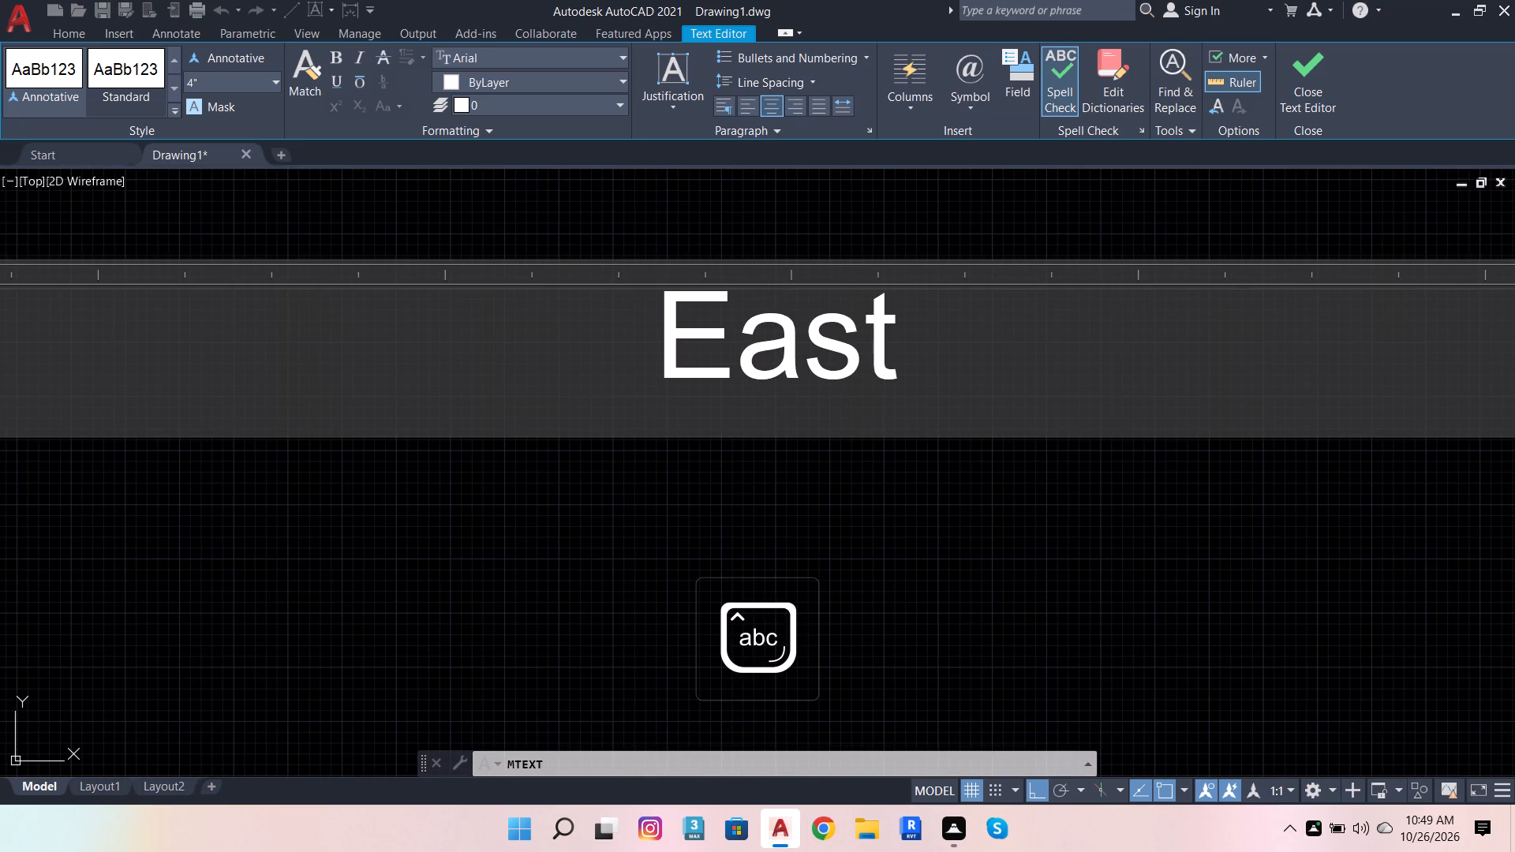
pyautogui.press('space')
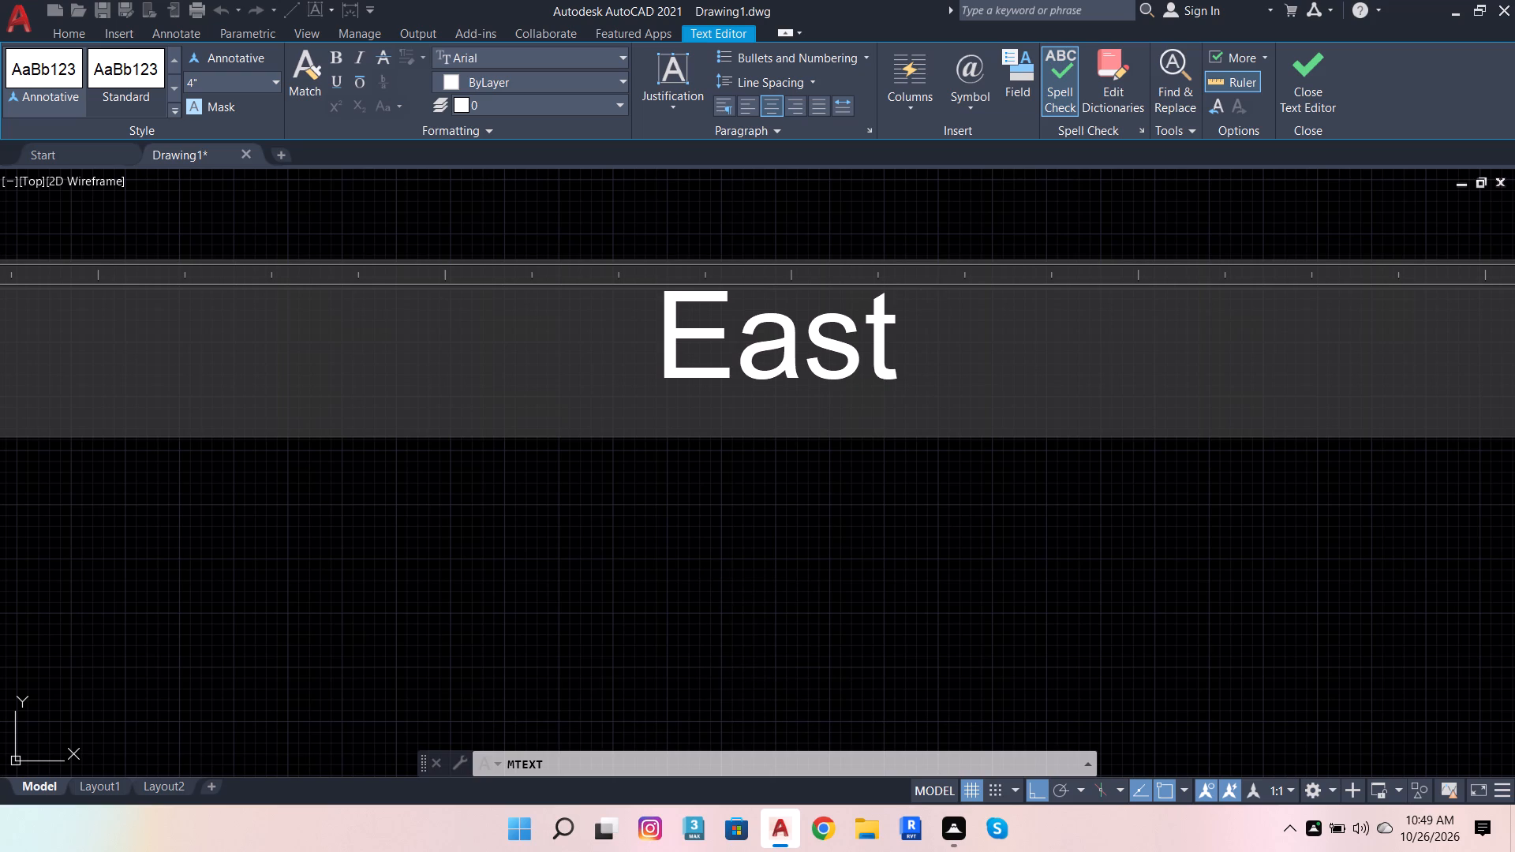
pyautogui.hotkey('shift', 'f')
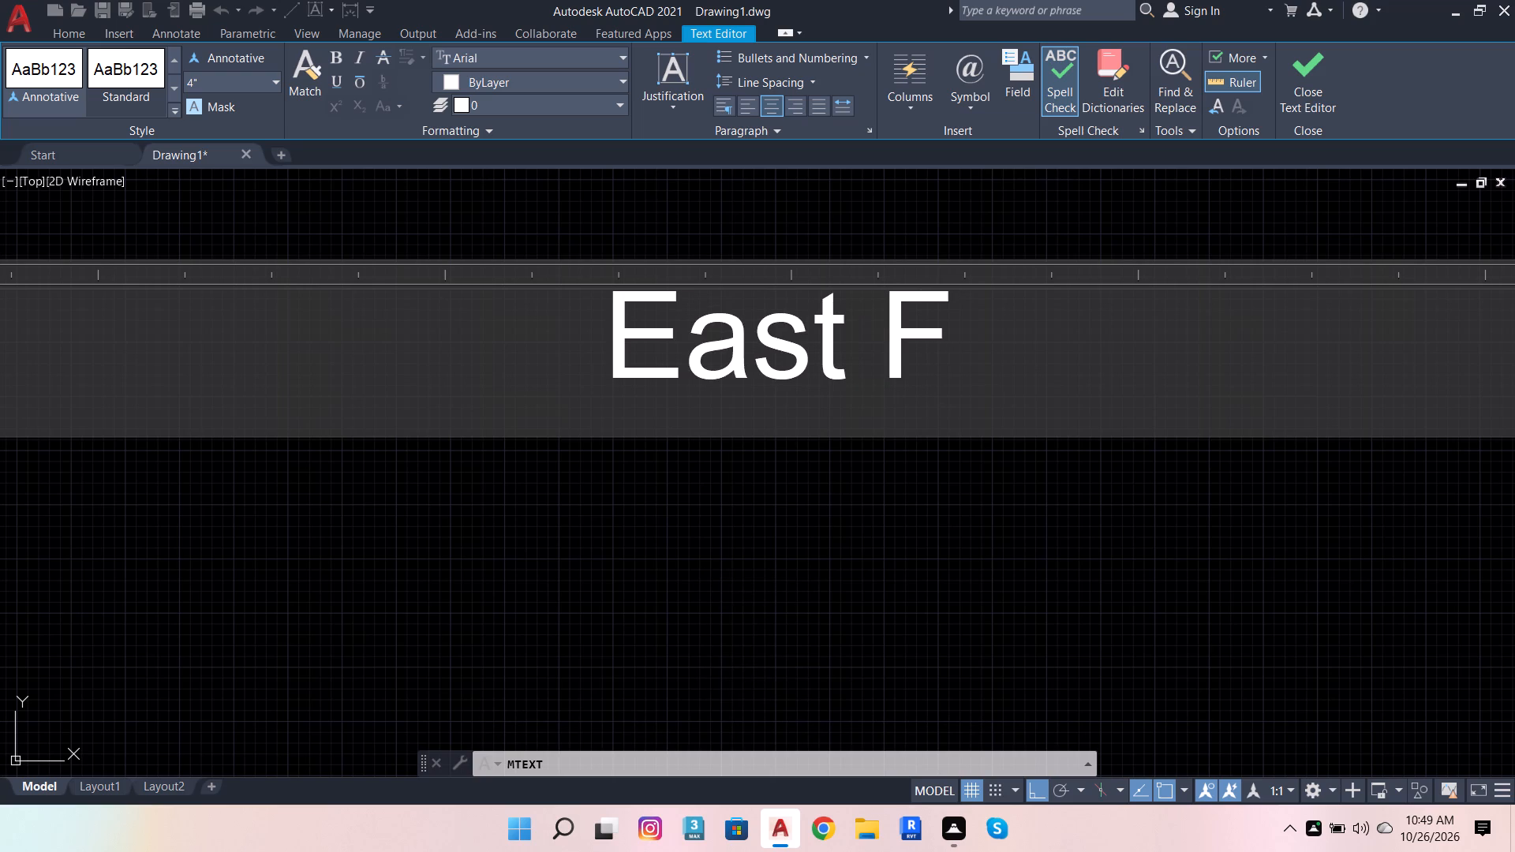
pyautogui.press('a')
pyautogui.press('c')
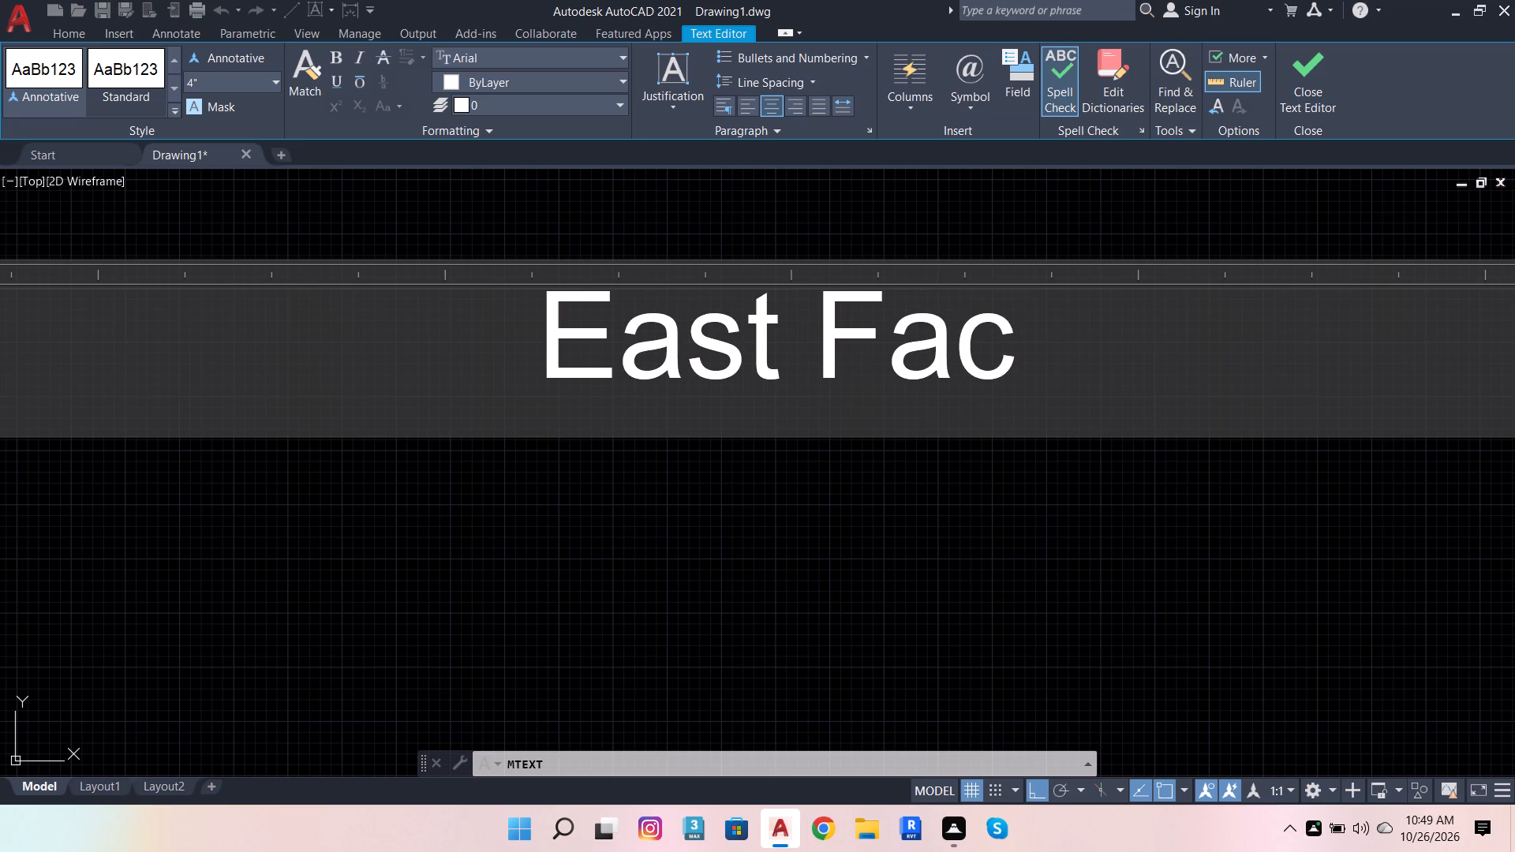
pyautogui.write('ing')
pyautogui.scroll(-5, 761, 437)
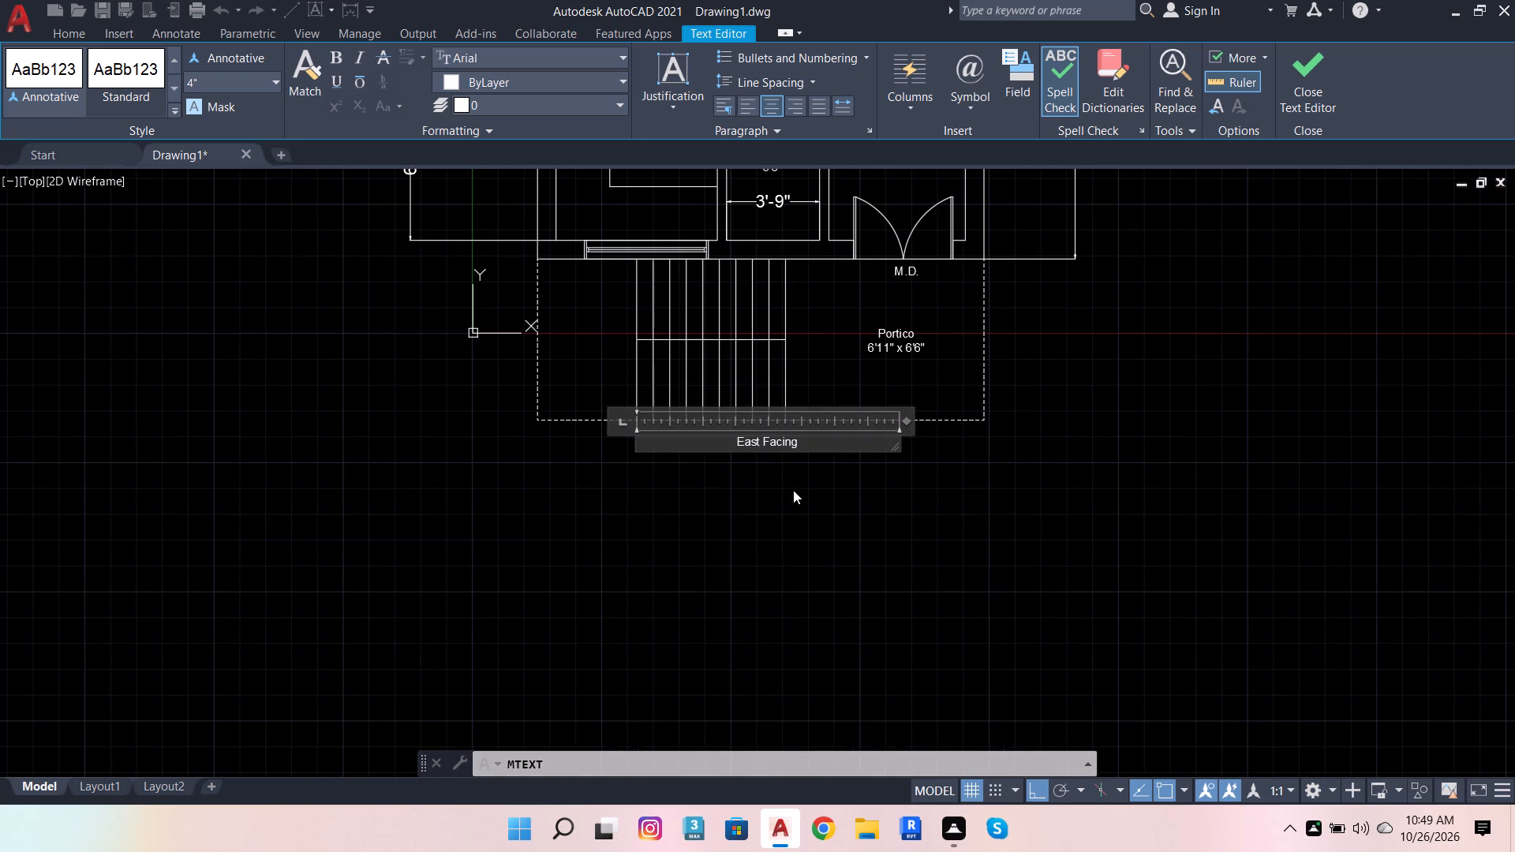
pyautogui.click(793, 490)
# Scale the East Facing label up to somewhat under twice its size, from a base point near its text frame's left end.
pyautogui.click(761, 450)
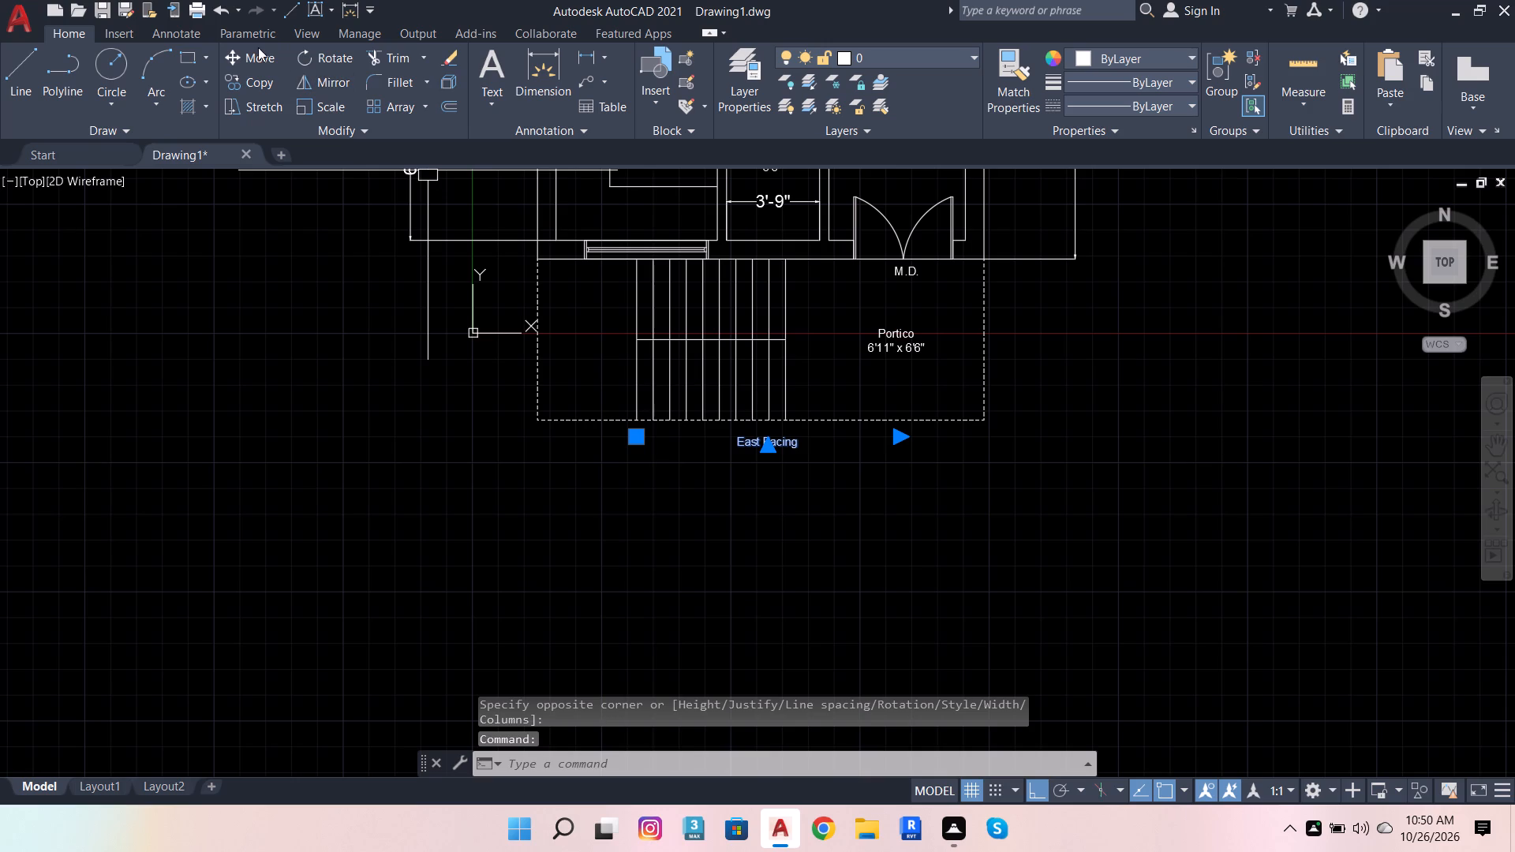
pyautogui.click(330, 108)
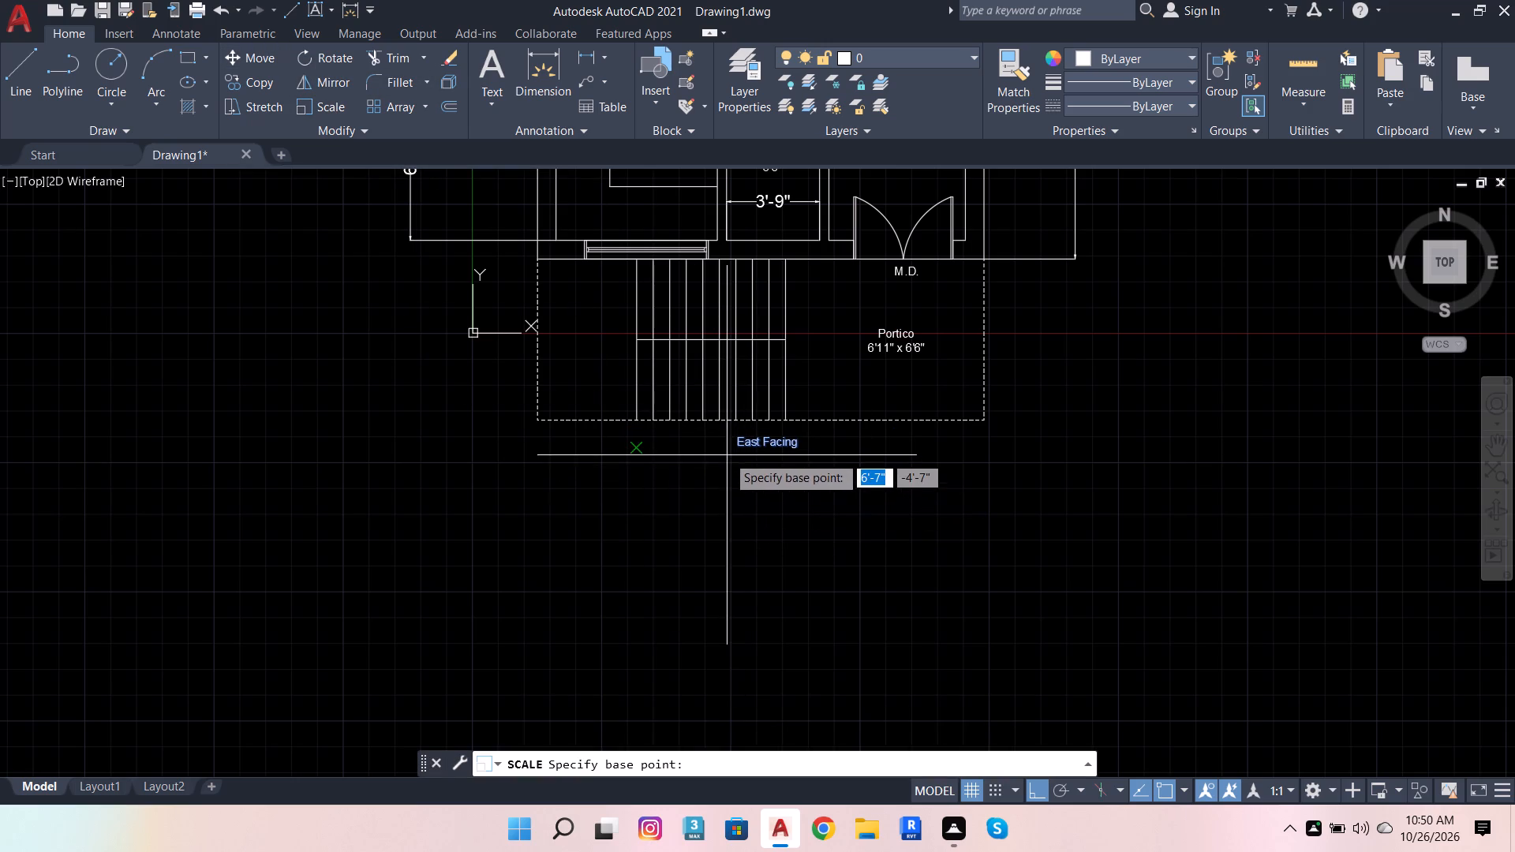
pyautogui.click(625, 454)
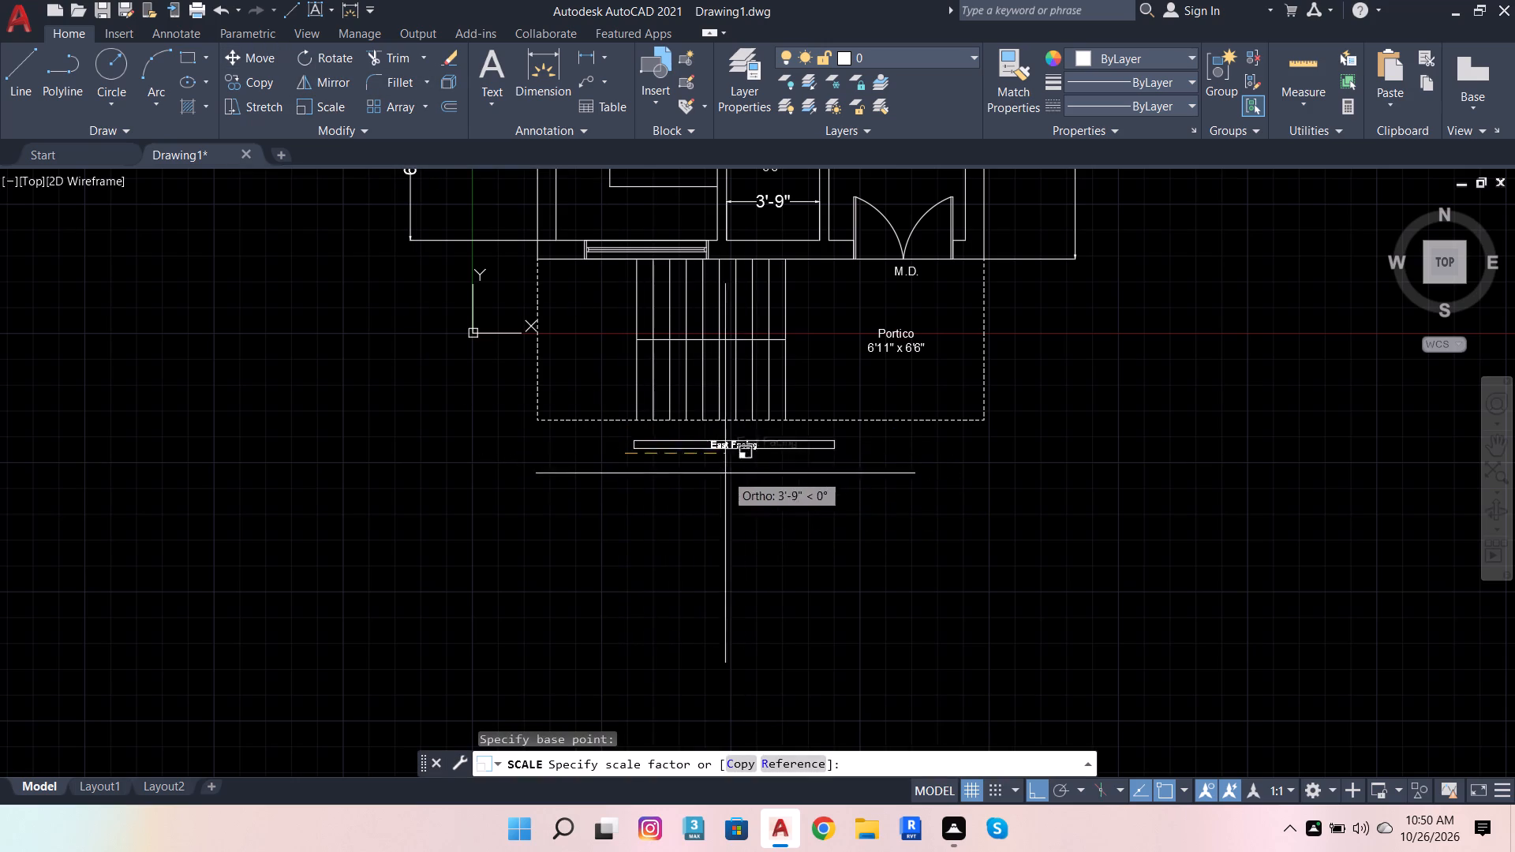
pyautogui.click(851, 503)
# Move the East Facing label about 4'-10" horizontally left so it sits centred below the dashed front extension.
pyautogui.click(891, 438)
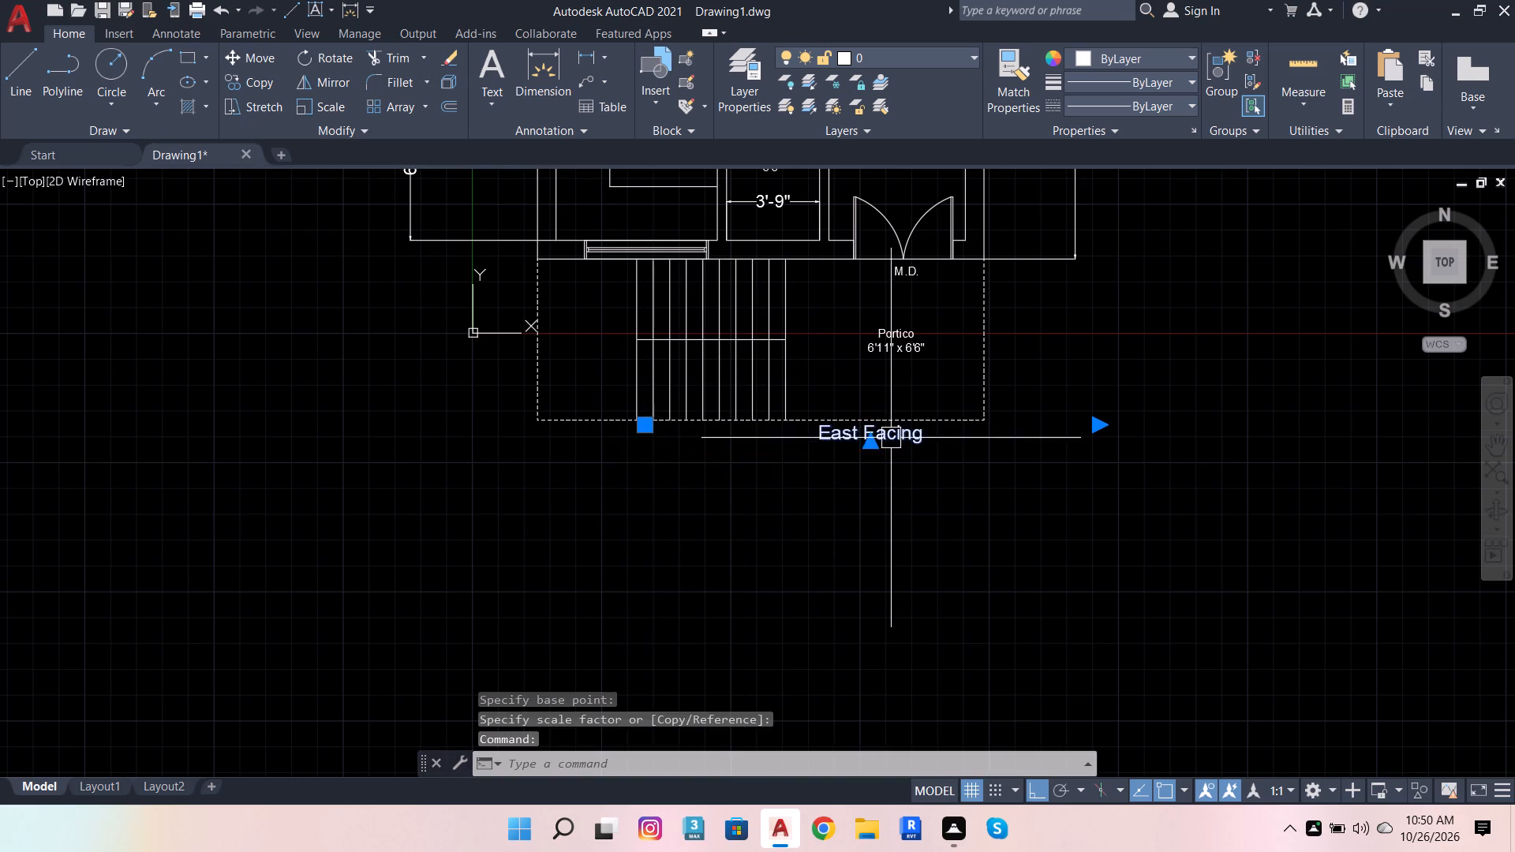
pyautogui.click(241, 61)
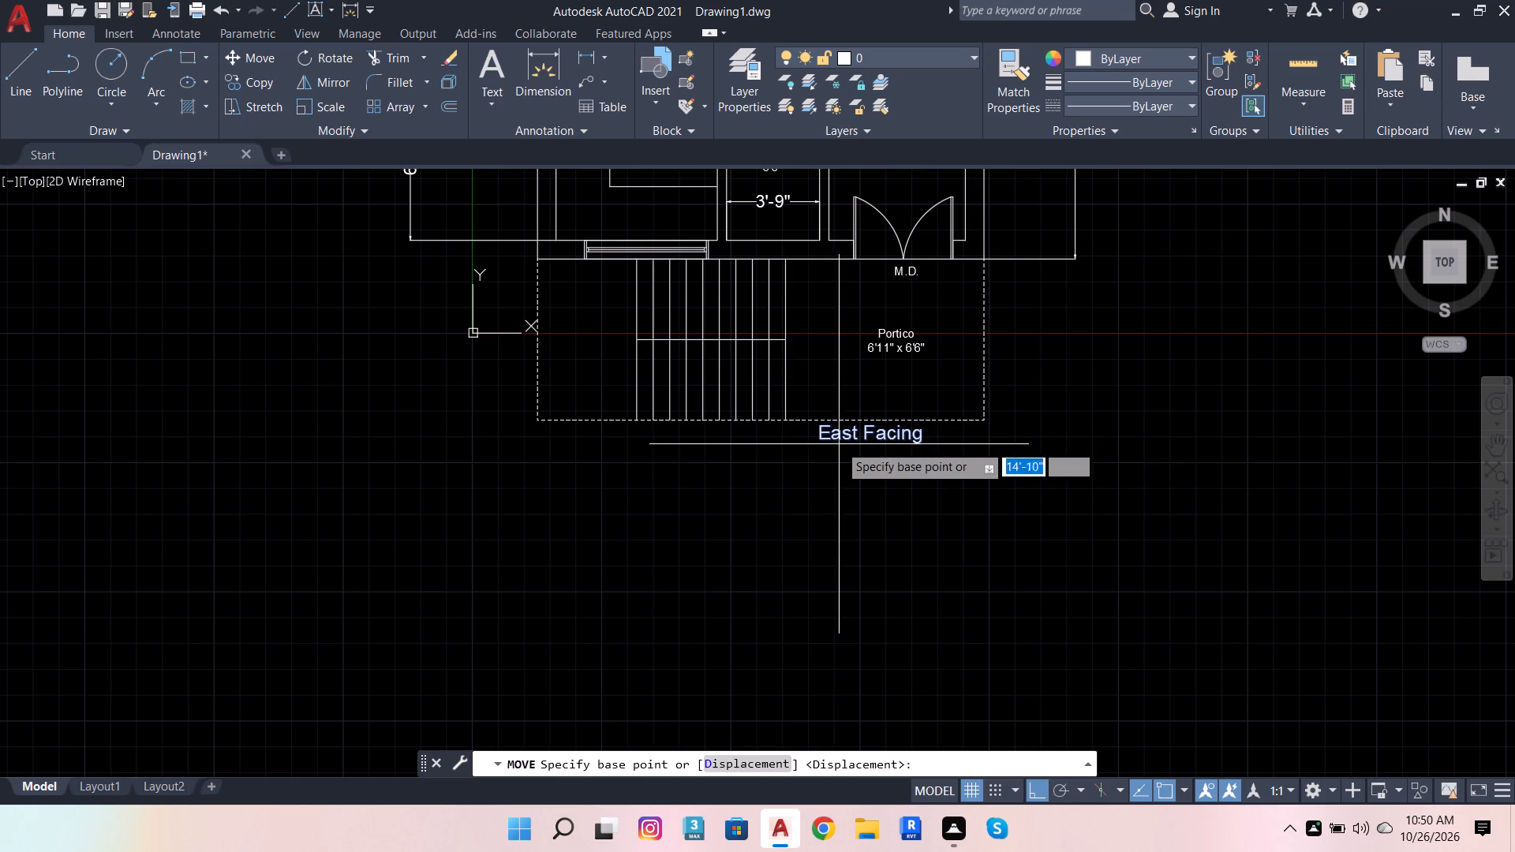
pyautogui.click(838, 448)
pyautogui.scroll(2, 720, 480)
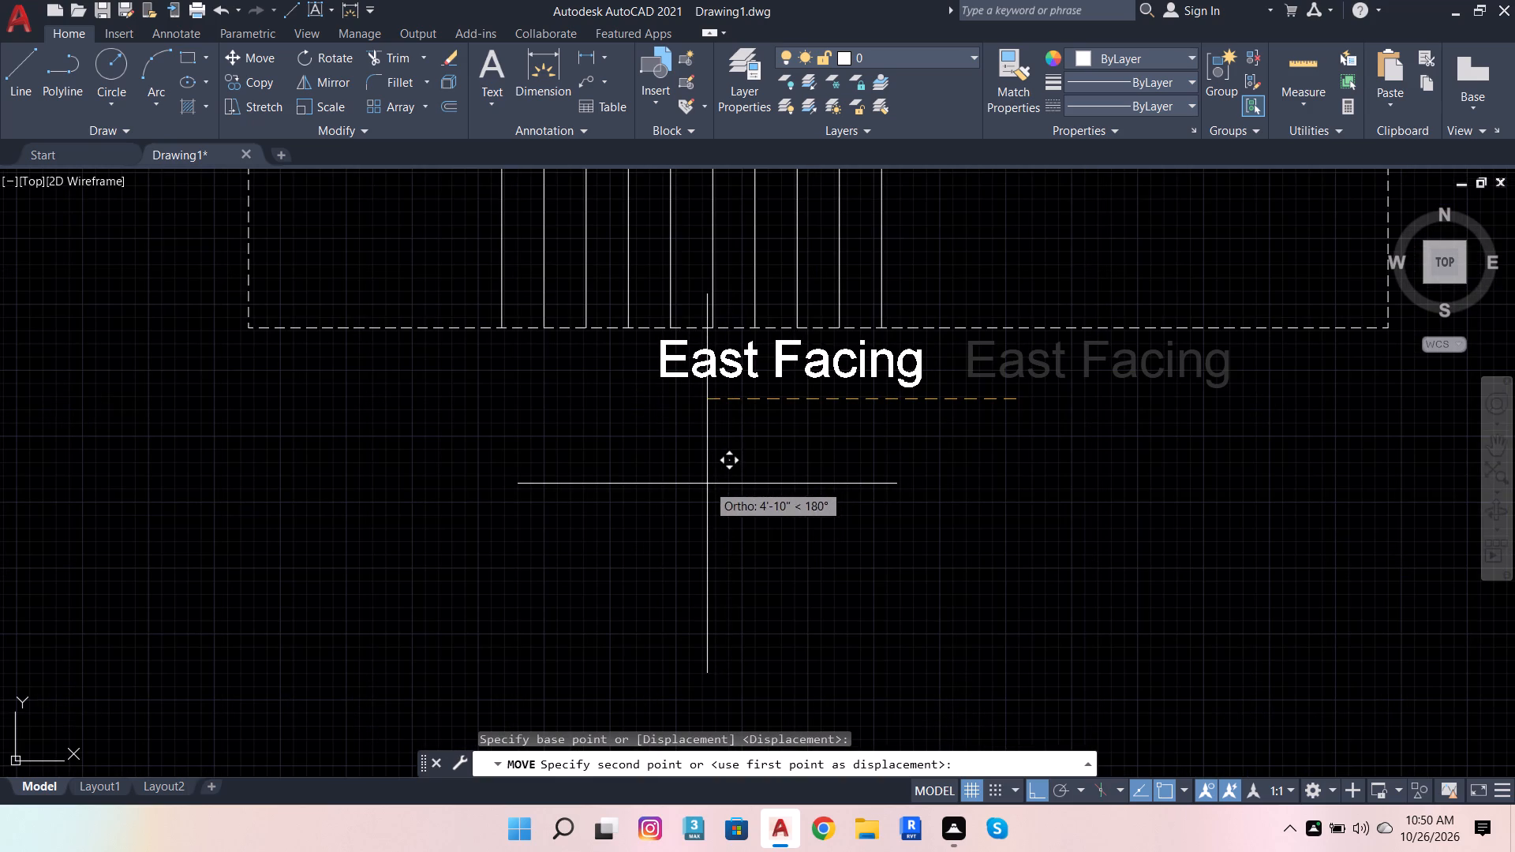
pyautogui.click(707, 484)
# Add a centre-justified multiline text label reading 11'1" X 6'6" in the lower-left corner of the front extension, beside the stairs.
pyautogui.scroll(-3, 751, 530)
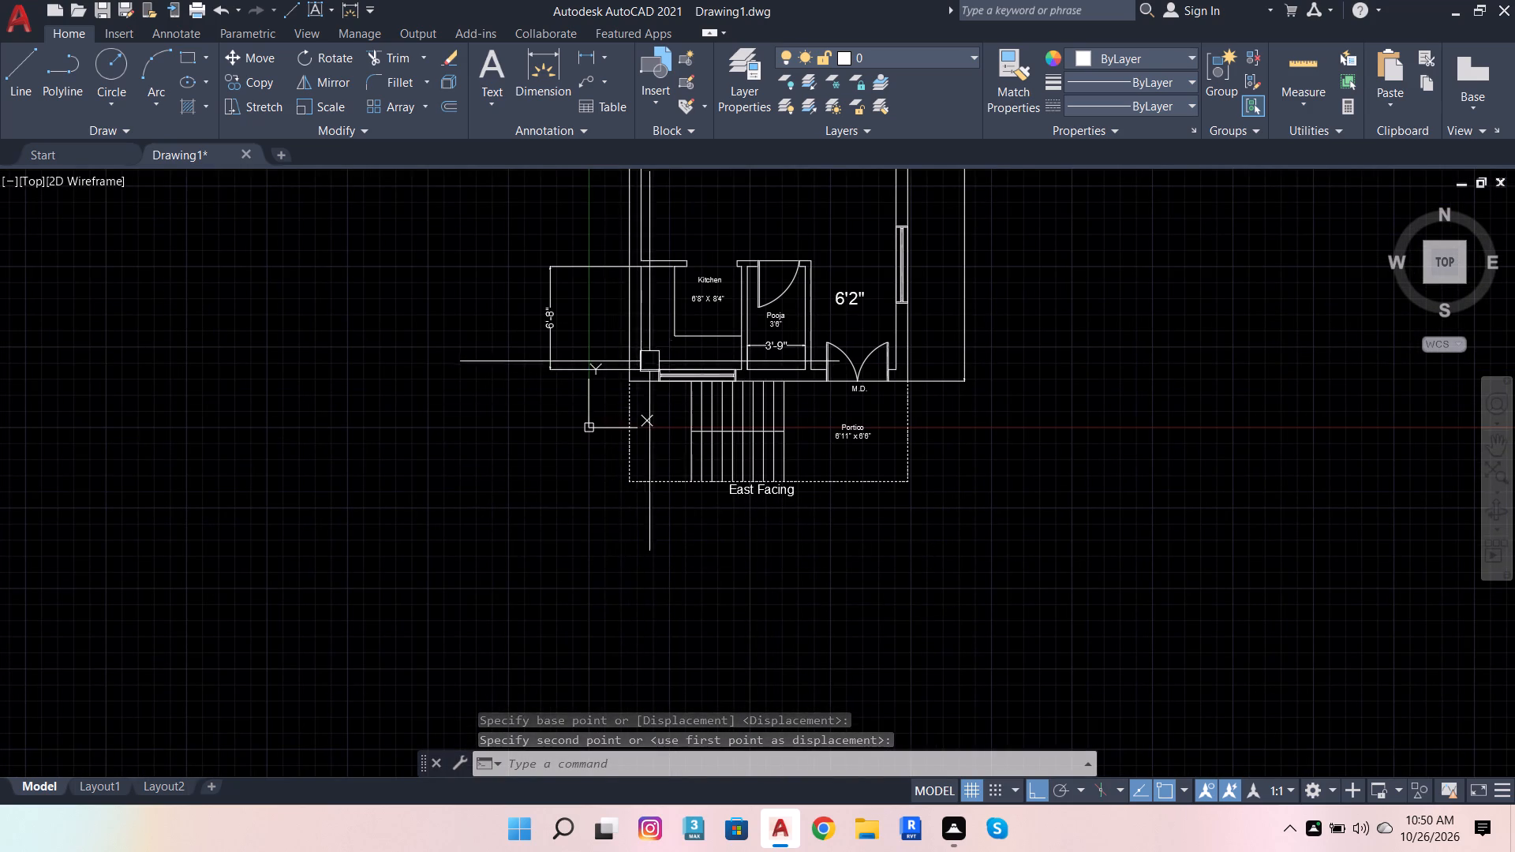
pyautogui.scroll(4, 650, 361)
pyautogui.scroll(-2, 466, 473)
pyautogui.scroll(-3, 838, 380)
pyautogui.scroll(1, 796, 460)
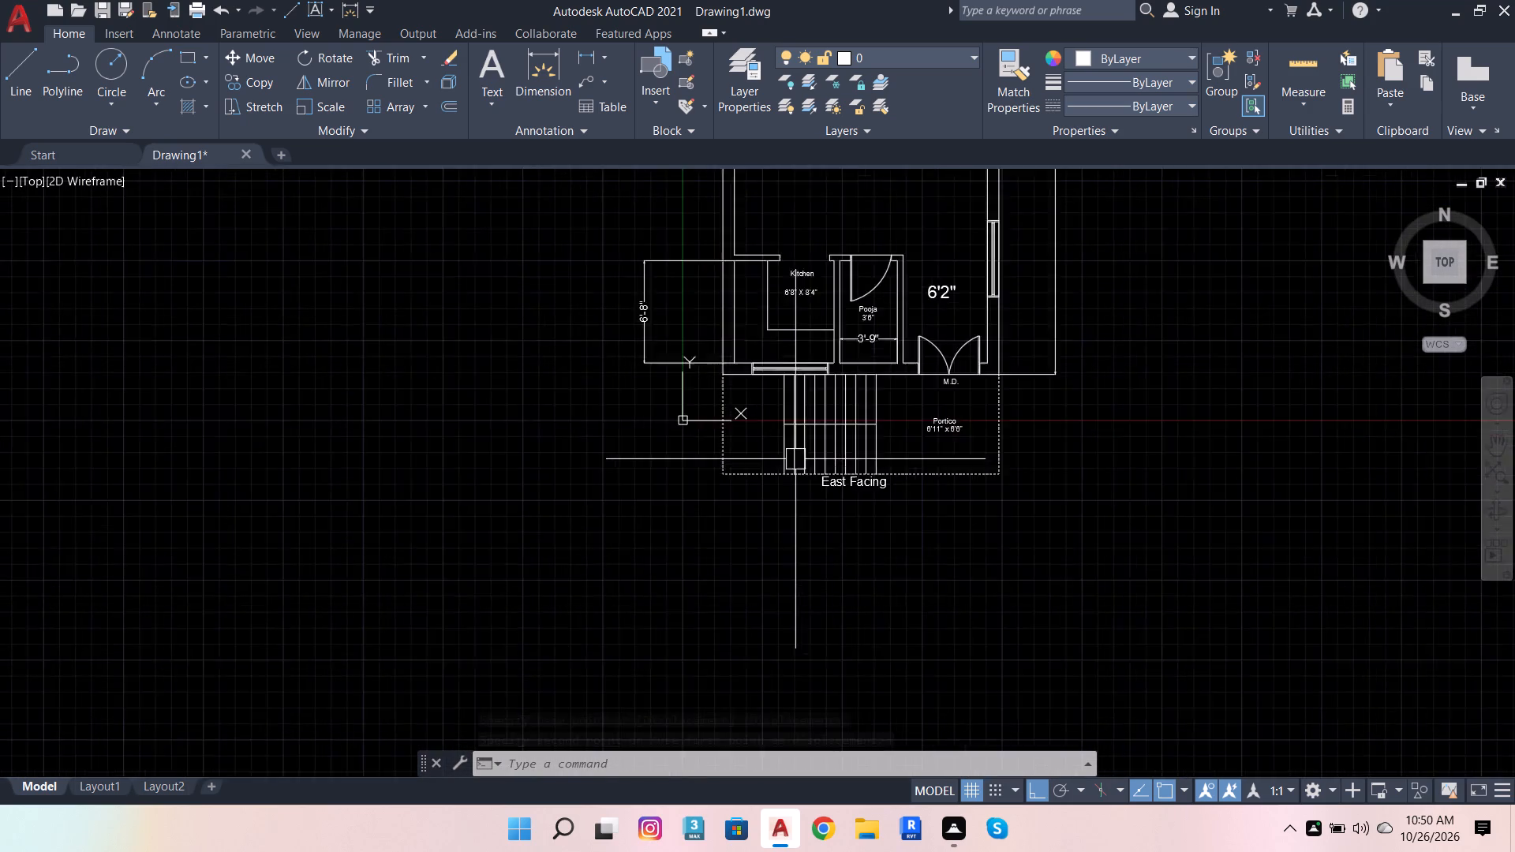
pyautogui.scroll(2, 795, 459)
pyautogui.scroll(2, 719, 493)
pyautogui.click(504, 65)
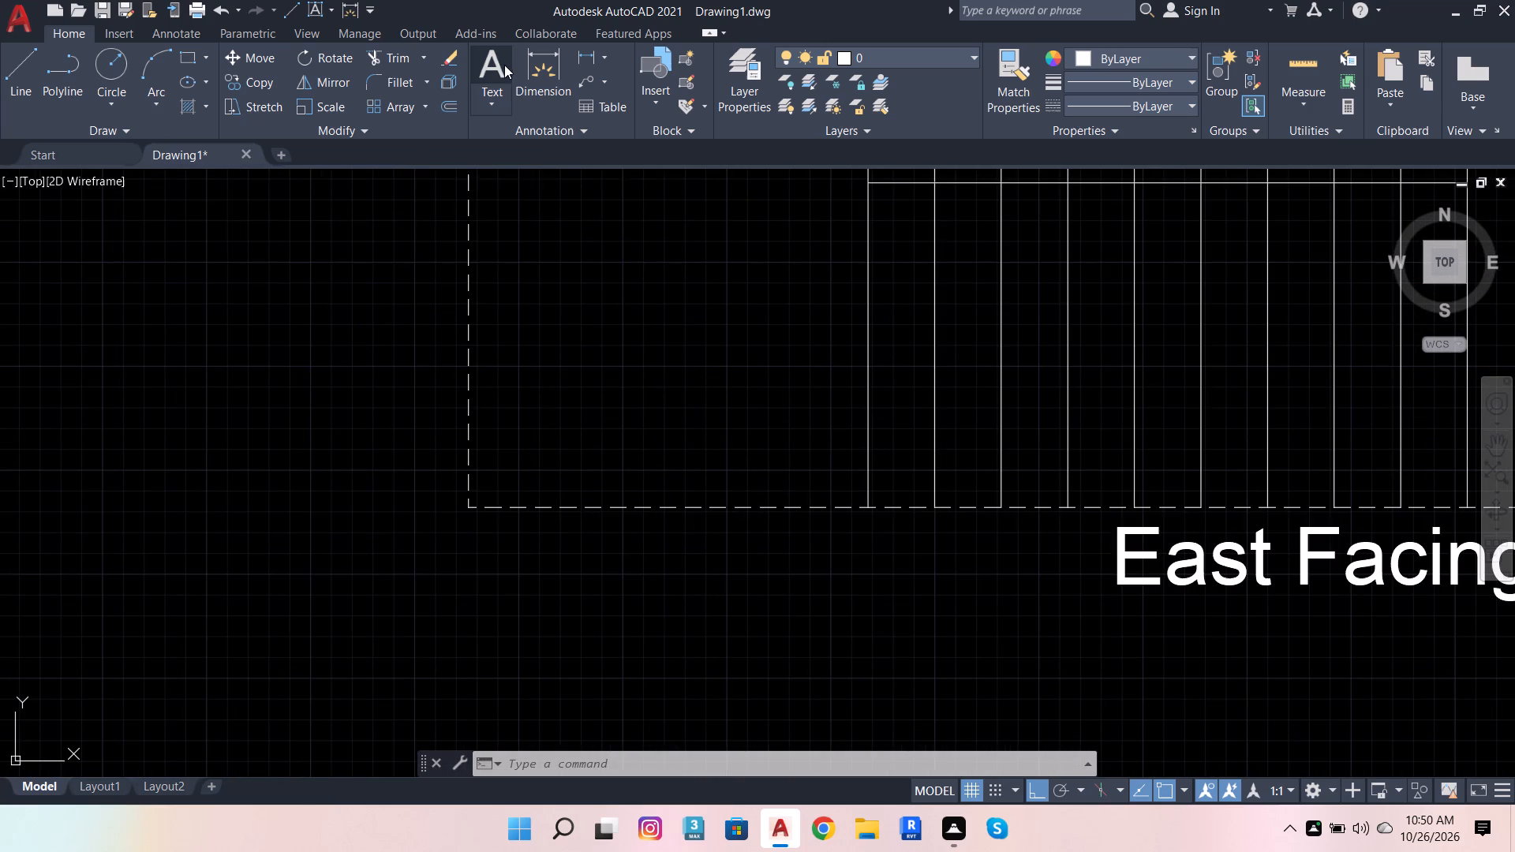
pyautogui.click(488, 453)
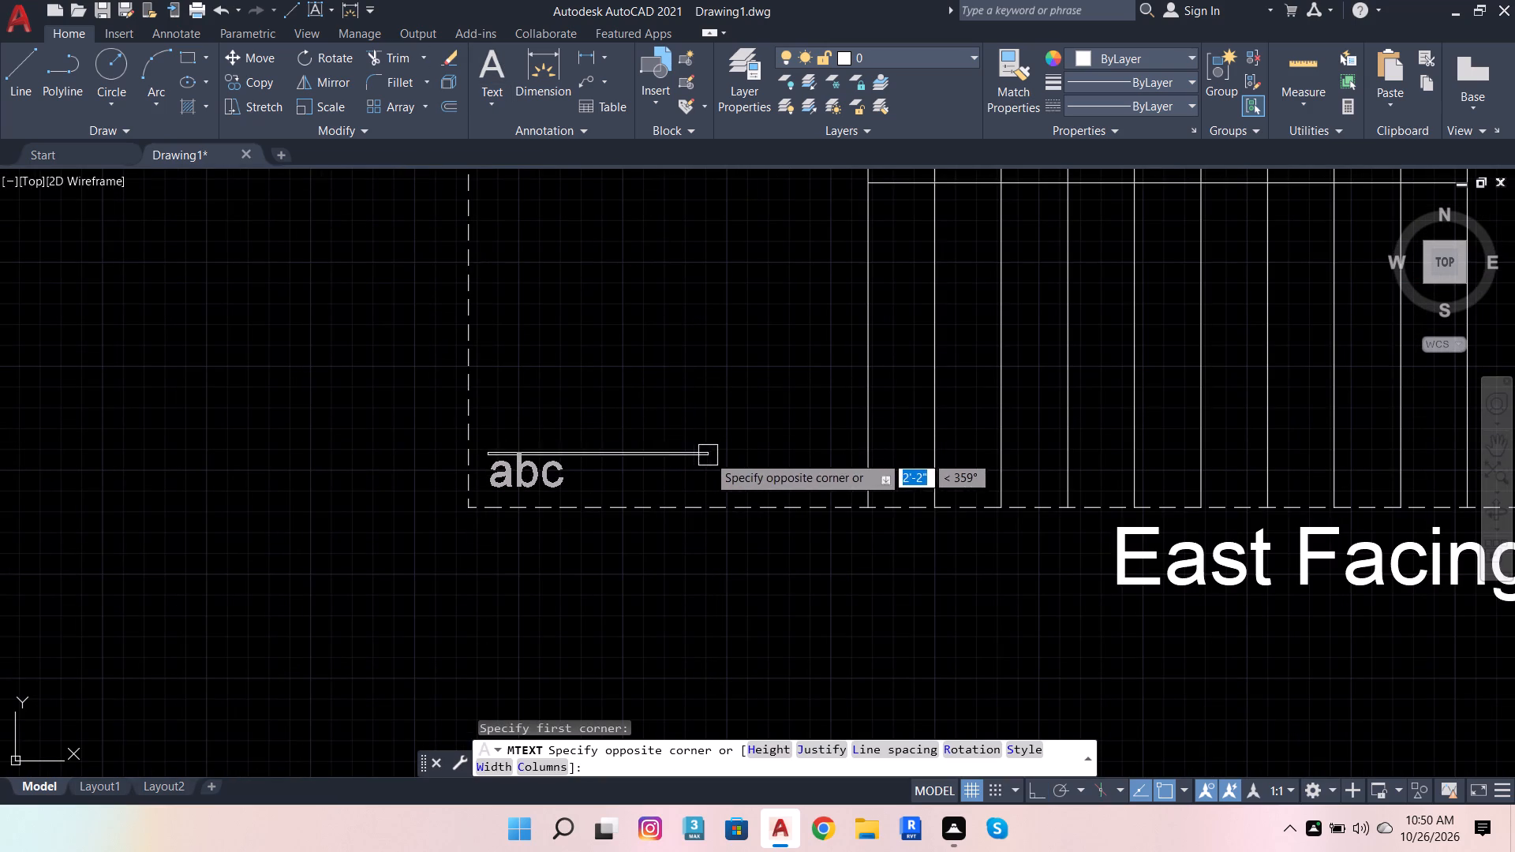
pyautogui.click(849, 493)
pyautogui.scroll(2, 633, 469)
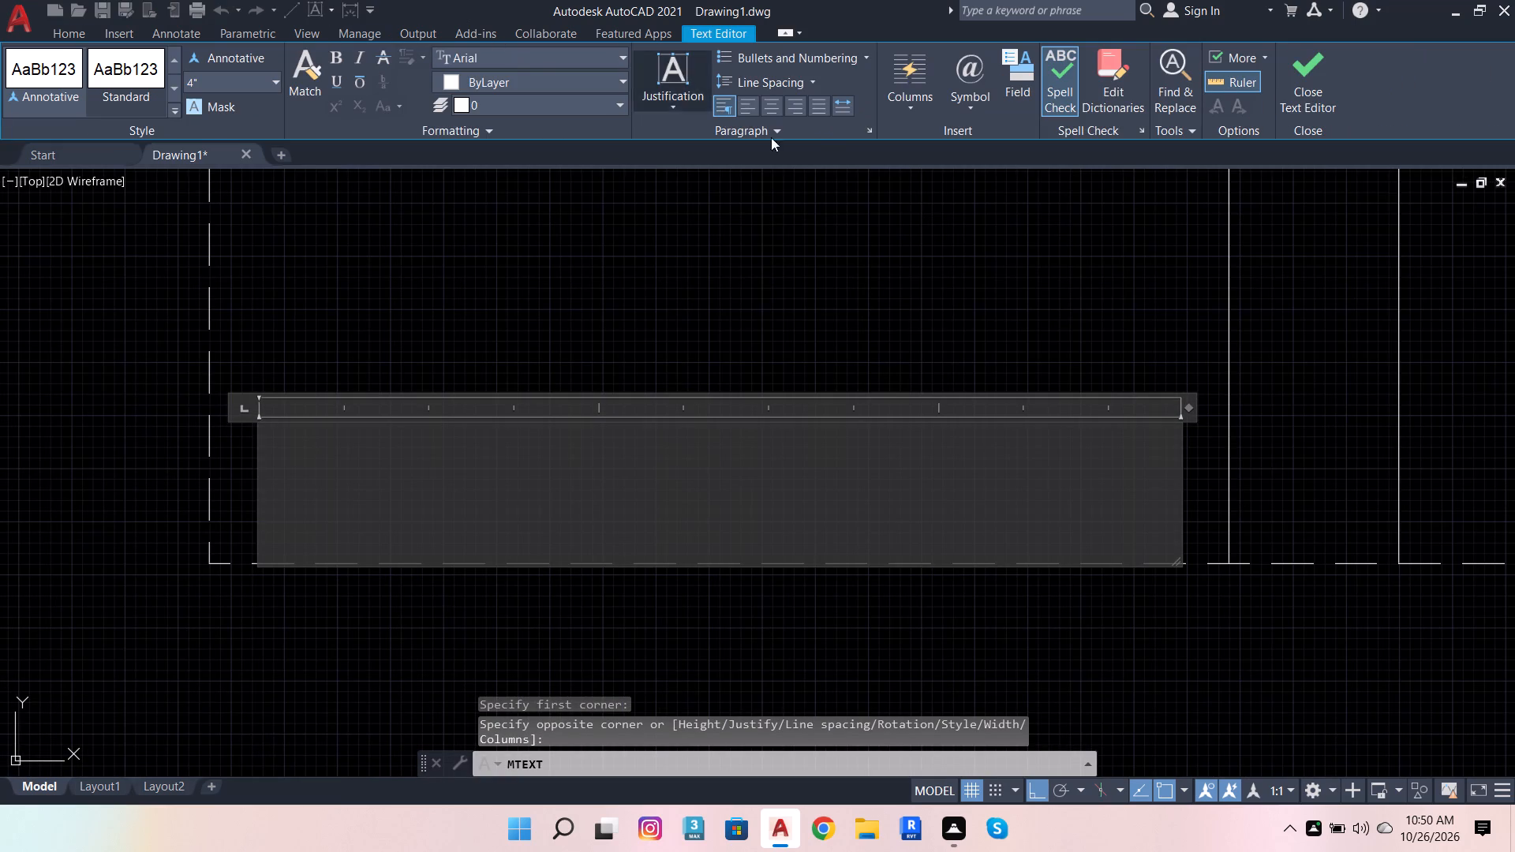
pyautogui.click(772, 106)
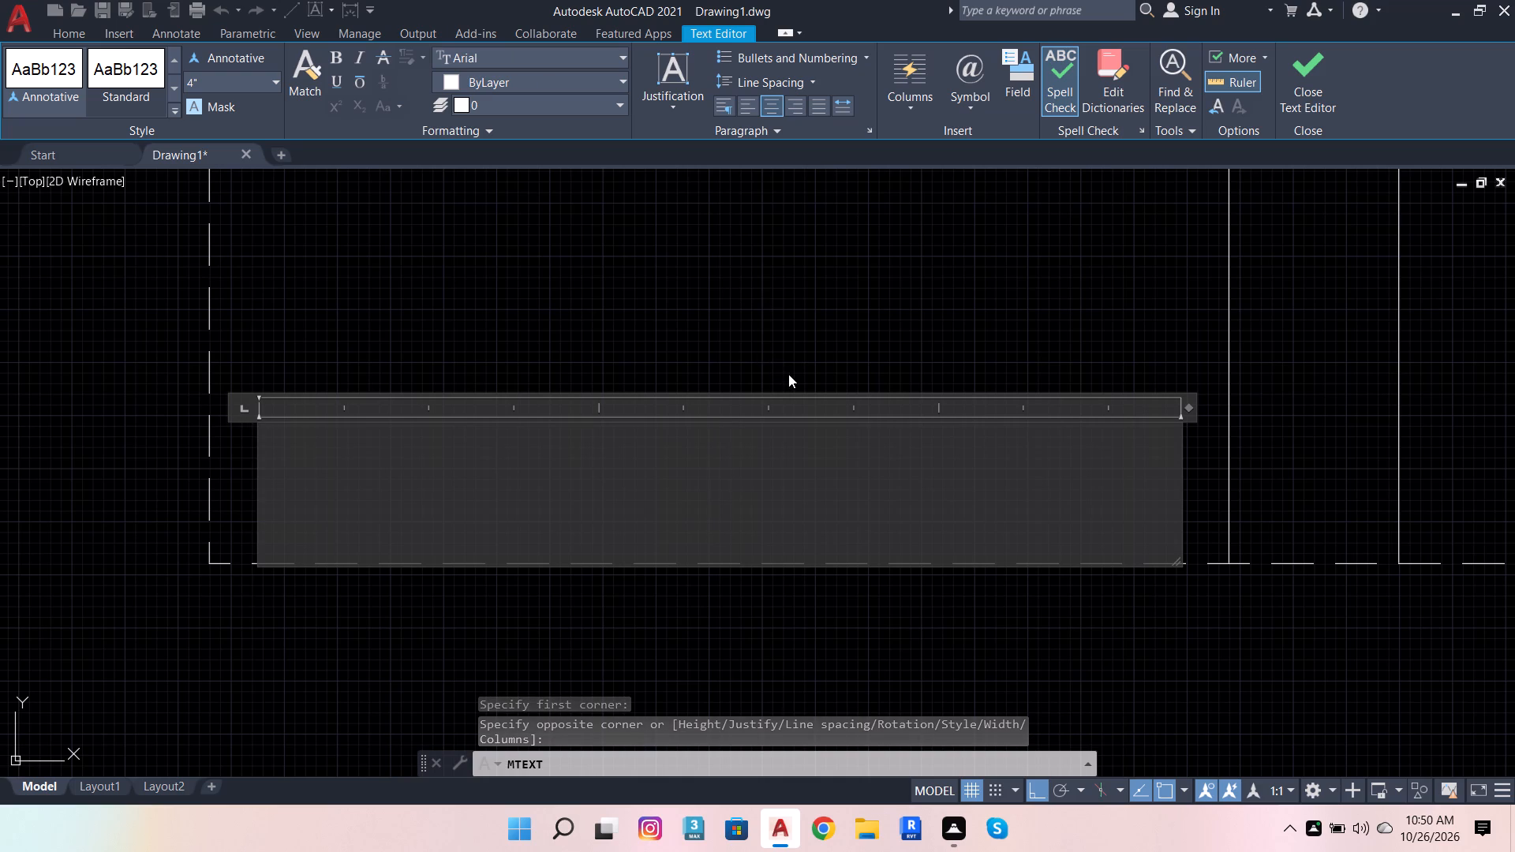
pyautogui.press('1')
pyautogui.write("1'")
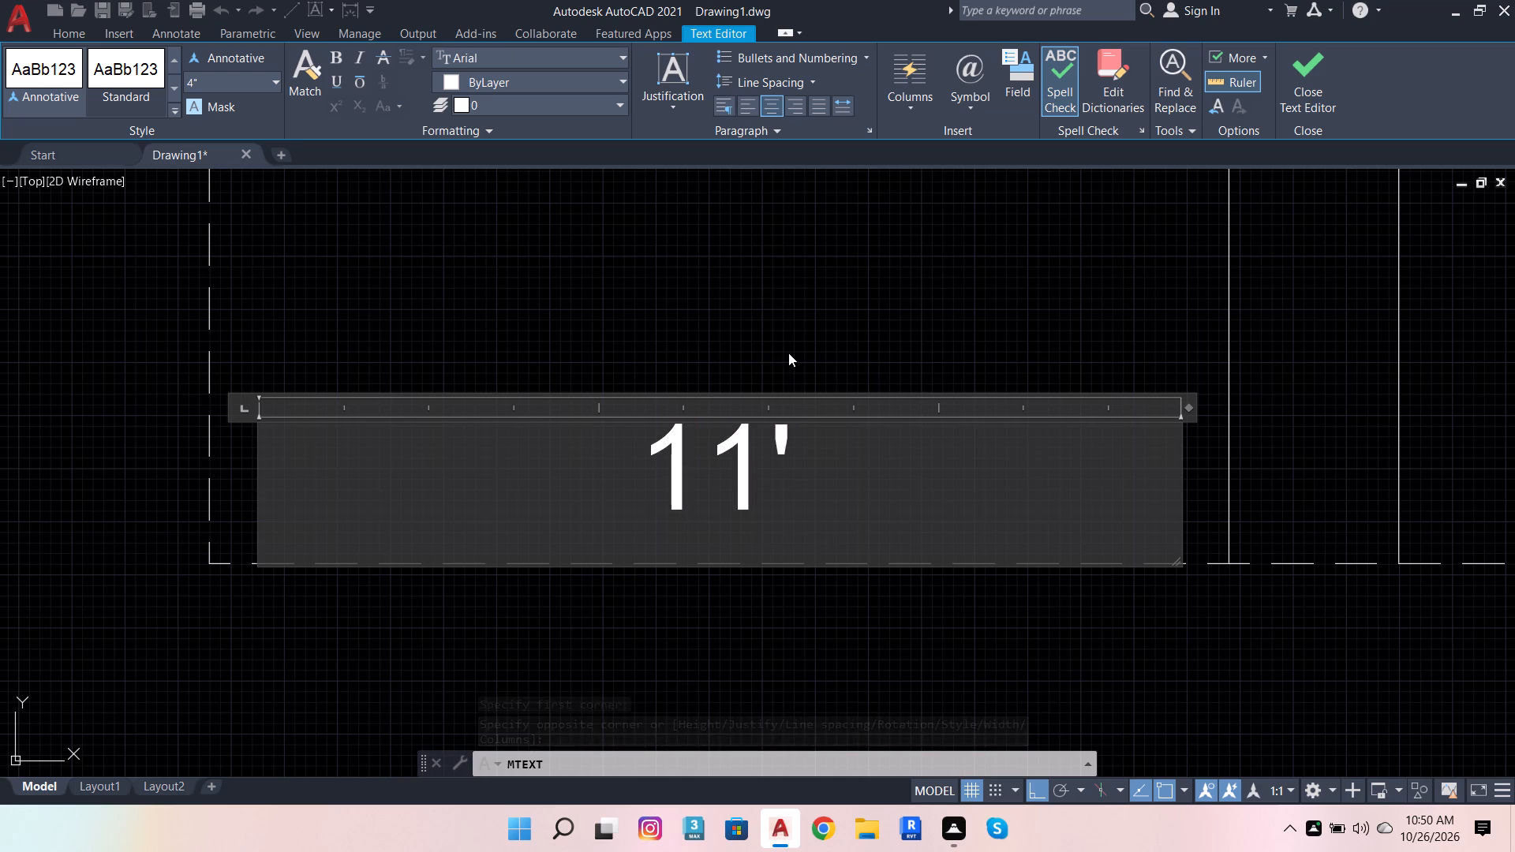
pyautogui.press('1')
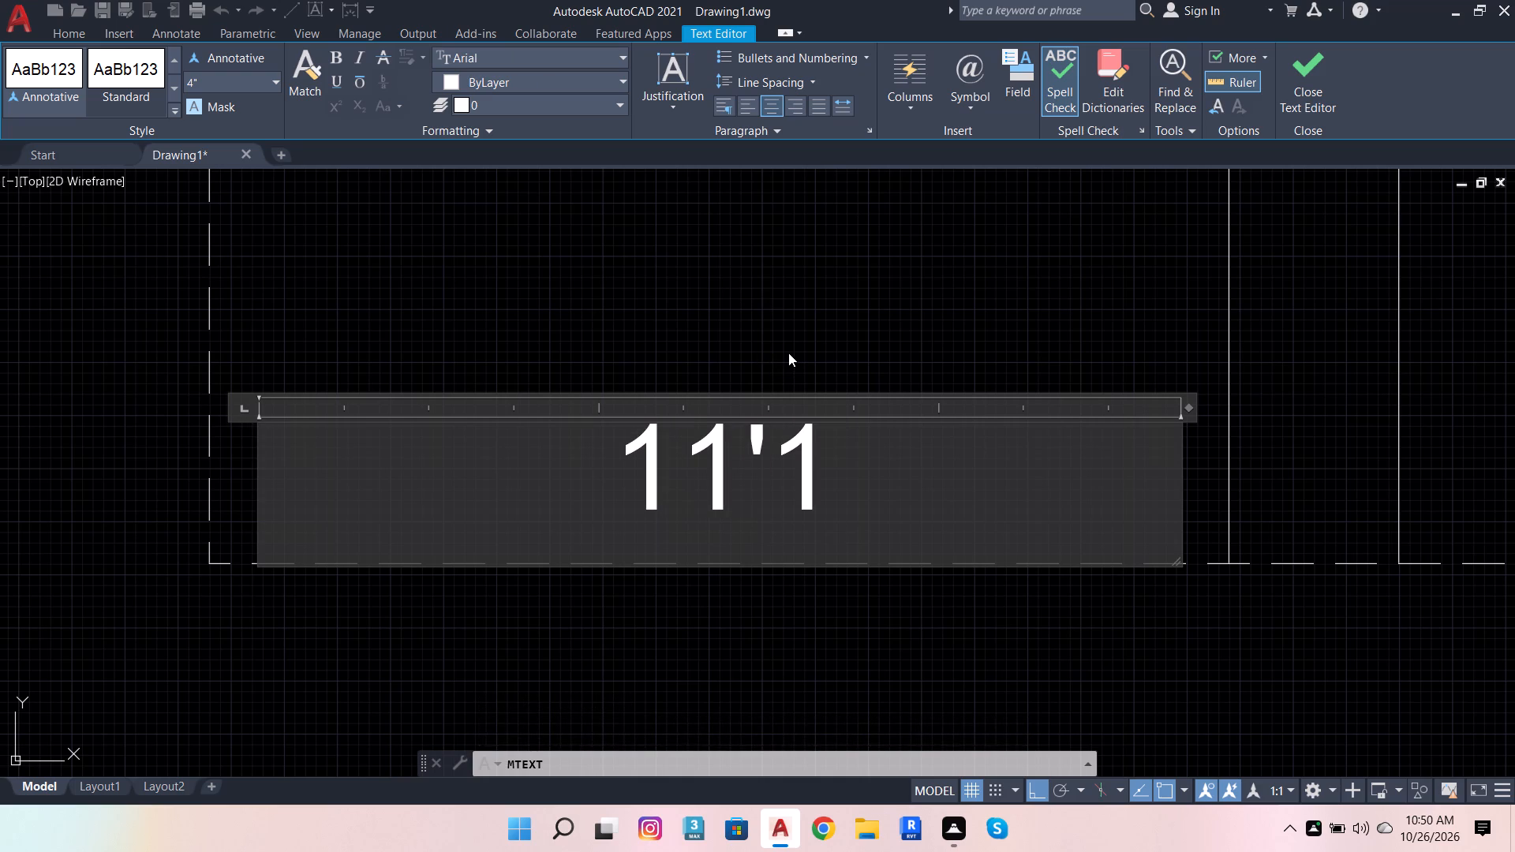
pyautogui.hotkey('shift', '"')
pyautogui.press('space')
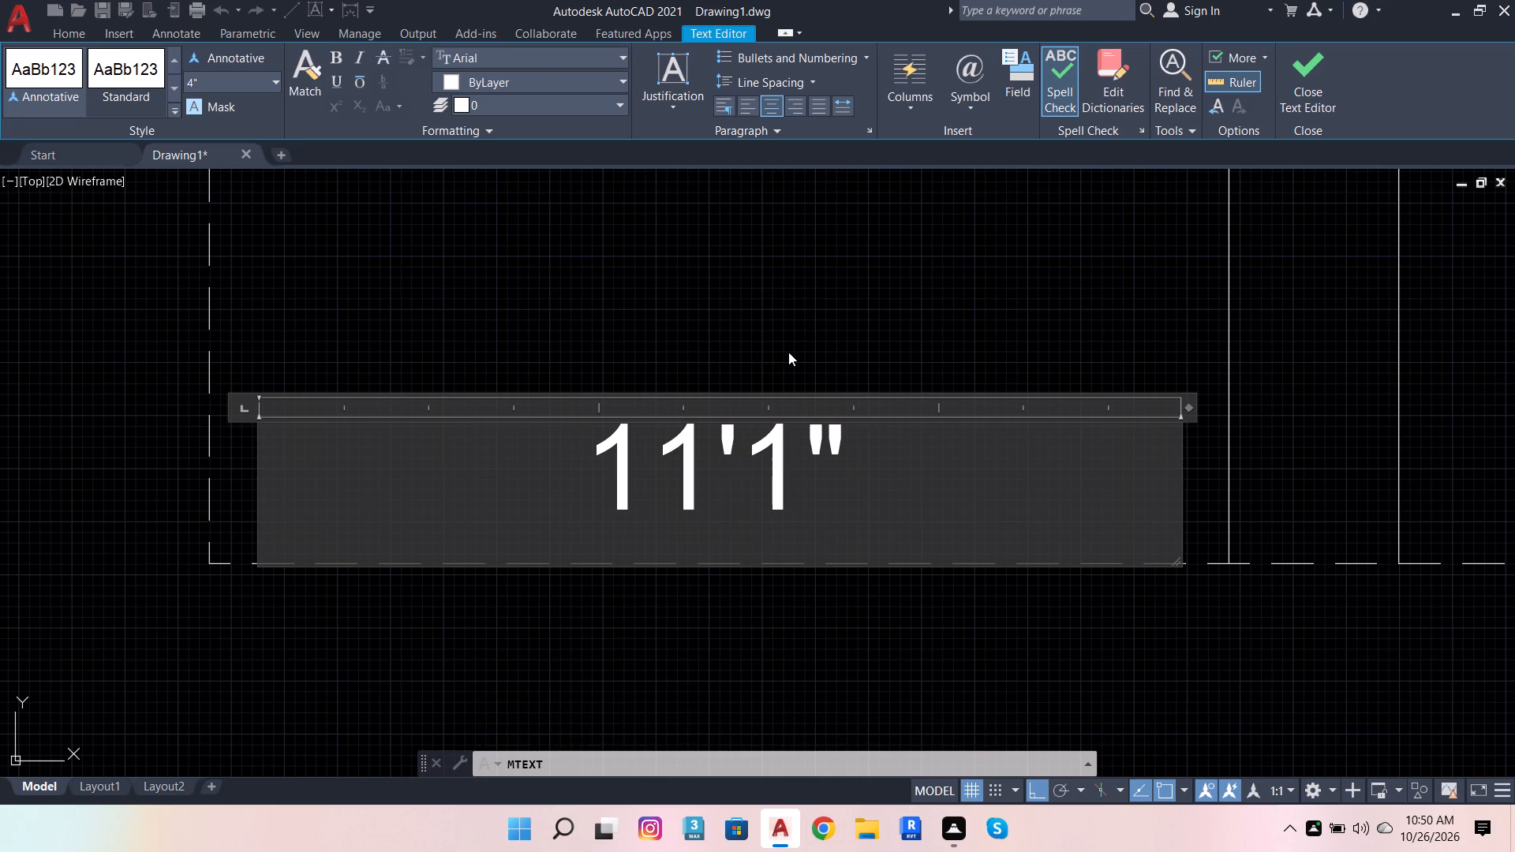
pyautogui.write('X')
pyautogui.press('space')
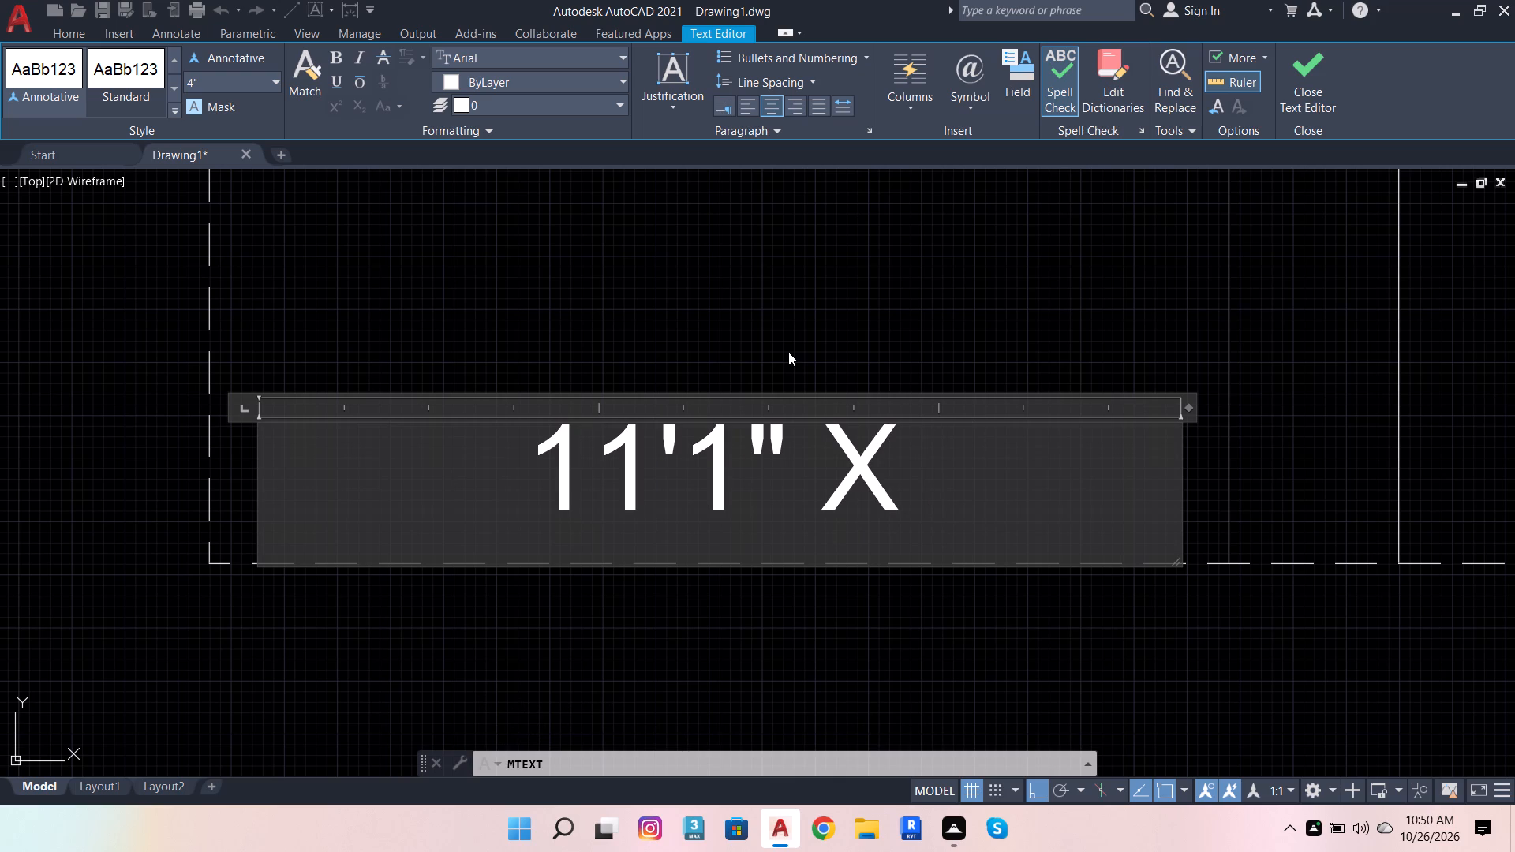
pyautogui.write("6'6")
pyautogui.hotkey('shift', '"')
pyautogui.scroll(-3, 799, 387)
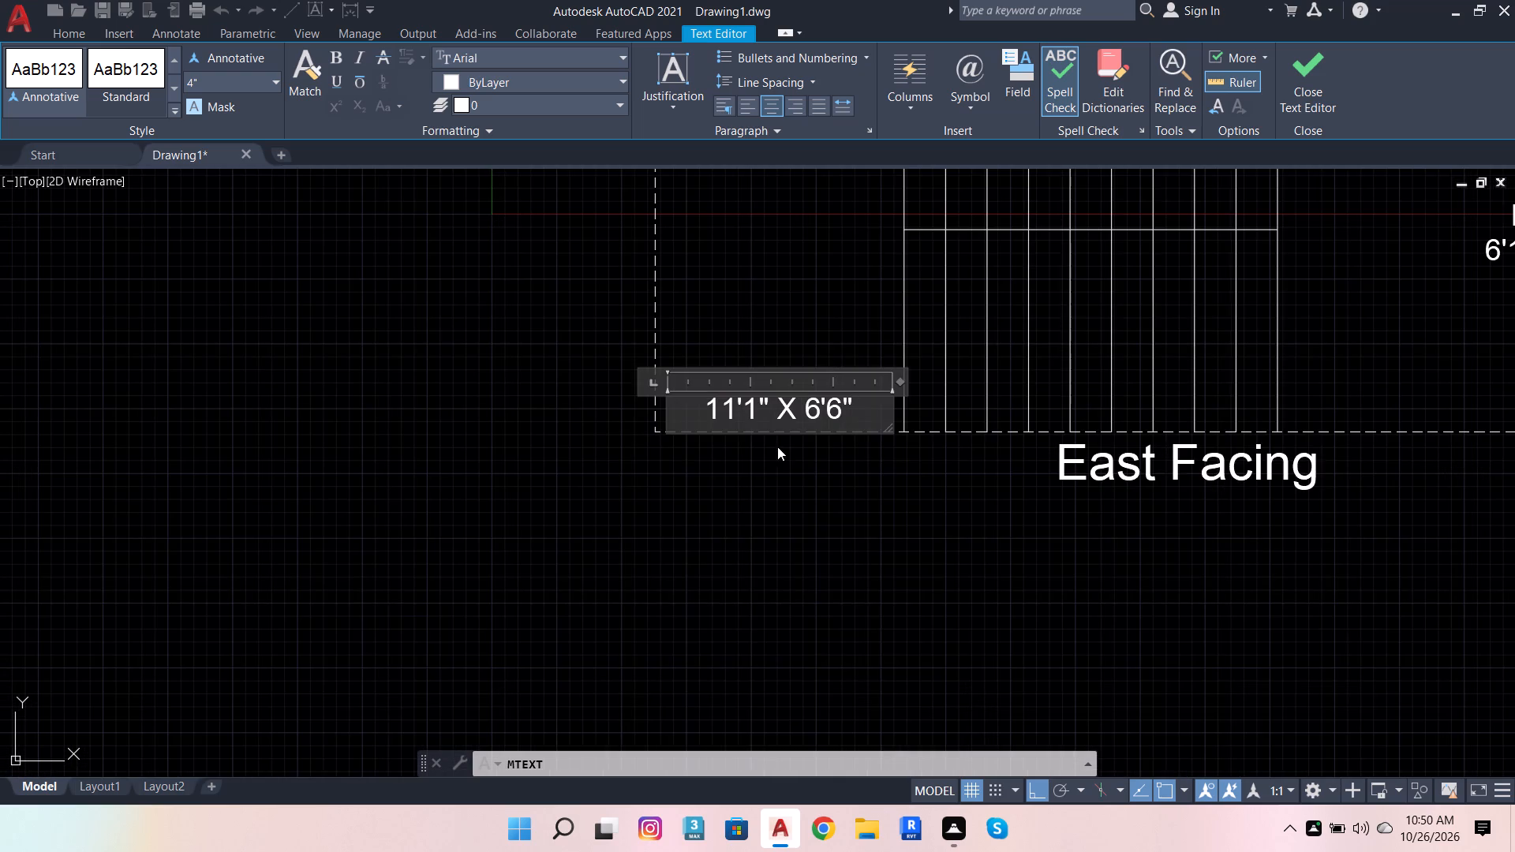
pyautogui.click(773, 458)
# Delete the two 3'-9" dimensions beside the toilets and the spare window symbol above the plan.
pyautogui.scroll(-6, 773, 458)
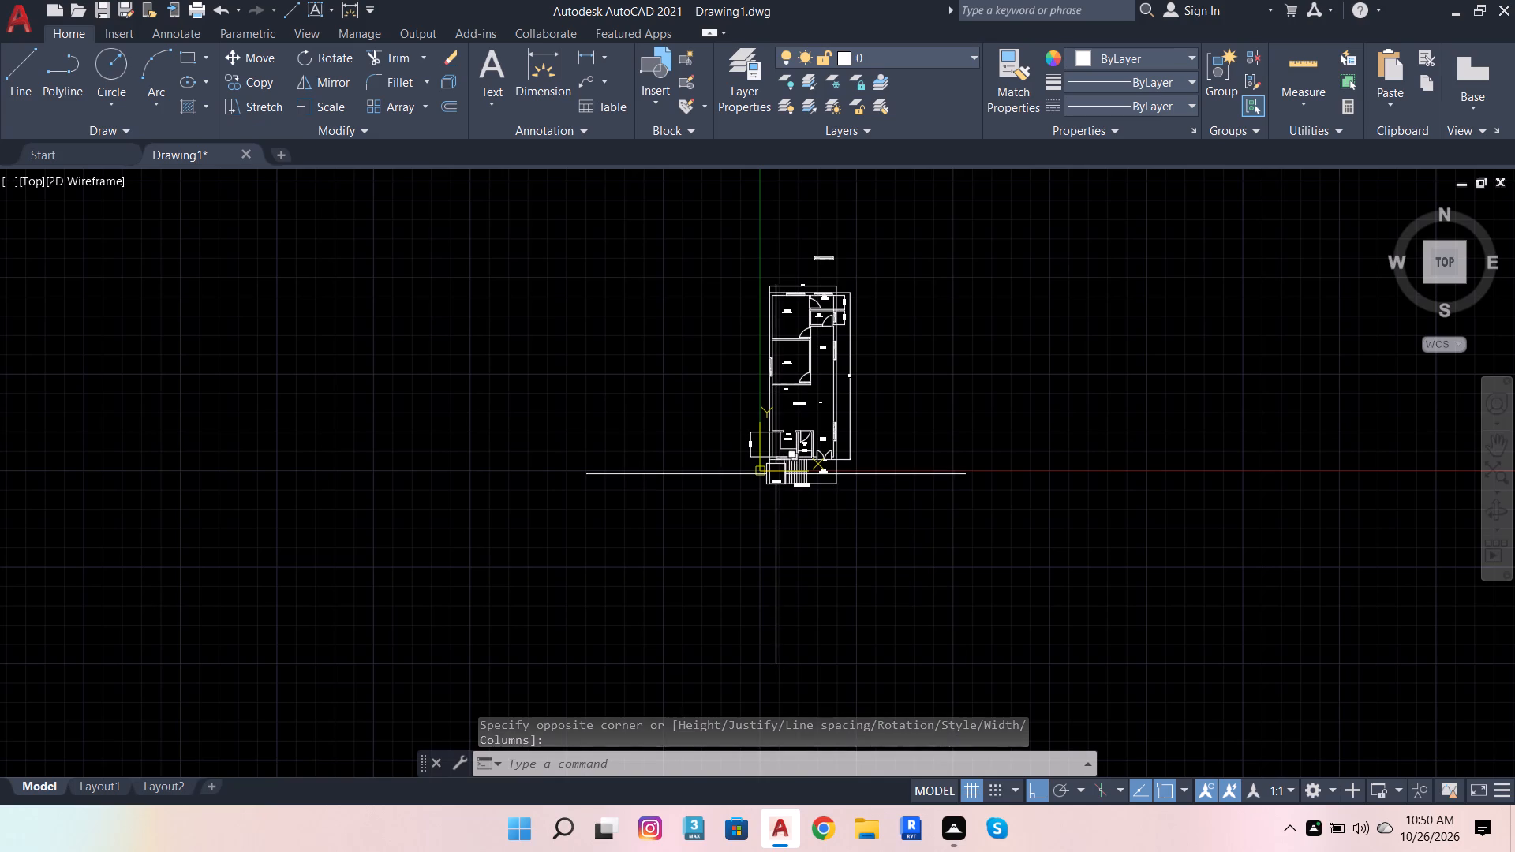
pyautogui.scroll(-1, 660, 565)
pyautogui.scroll(3, 778, 495)
pyautogui.scroll(-3, 794, 469)
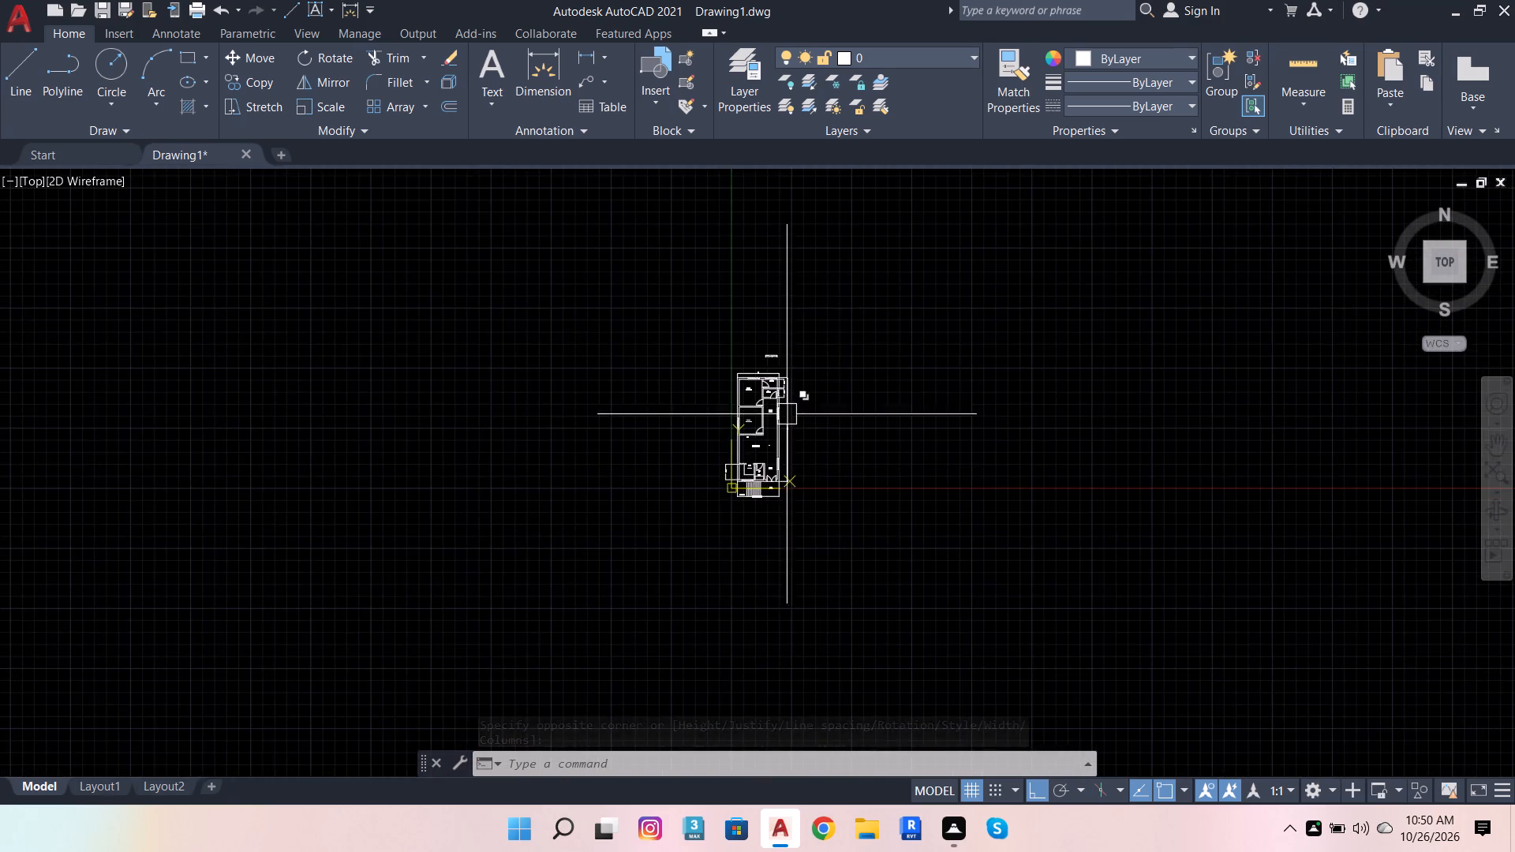
pyautogui.scroll(4, 783, 384)
pyautogui.click(799, 481)
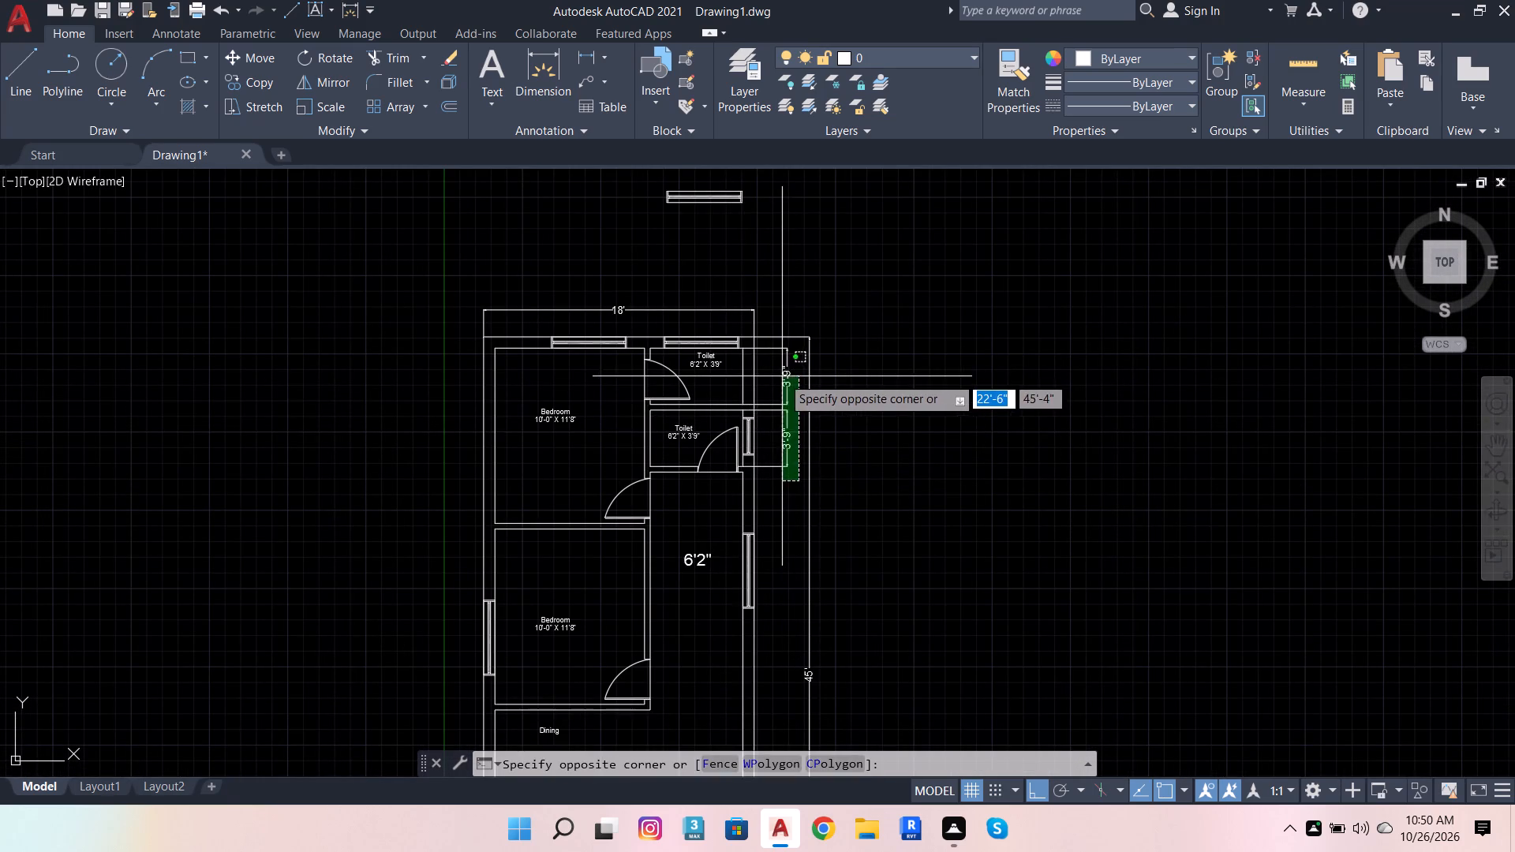
pyautogui.click(782, 376)
pyautogui.moveTo(739, 234); pyautogui.dragTo(738, 226)
pyautogui.click(701, 178)
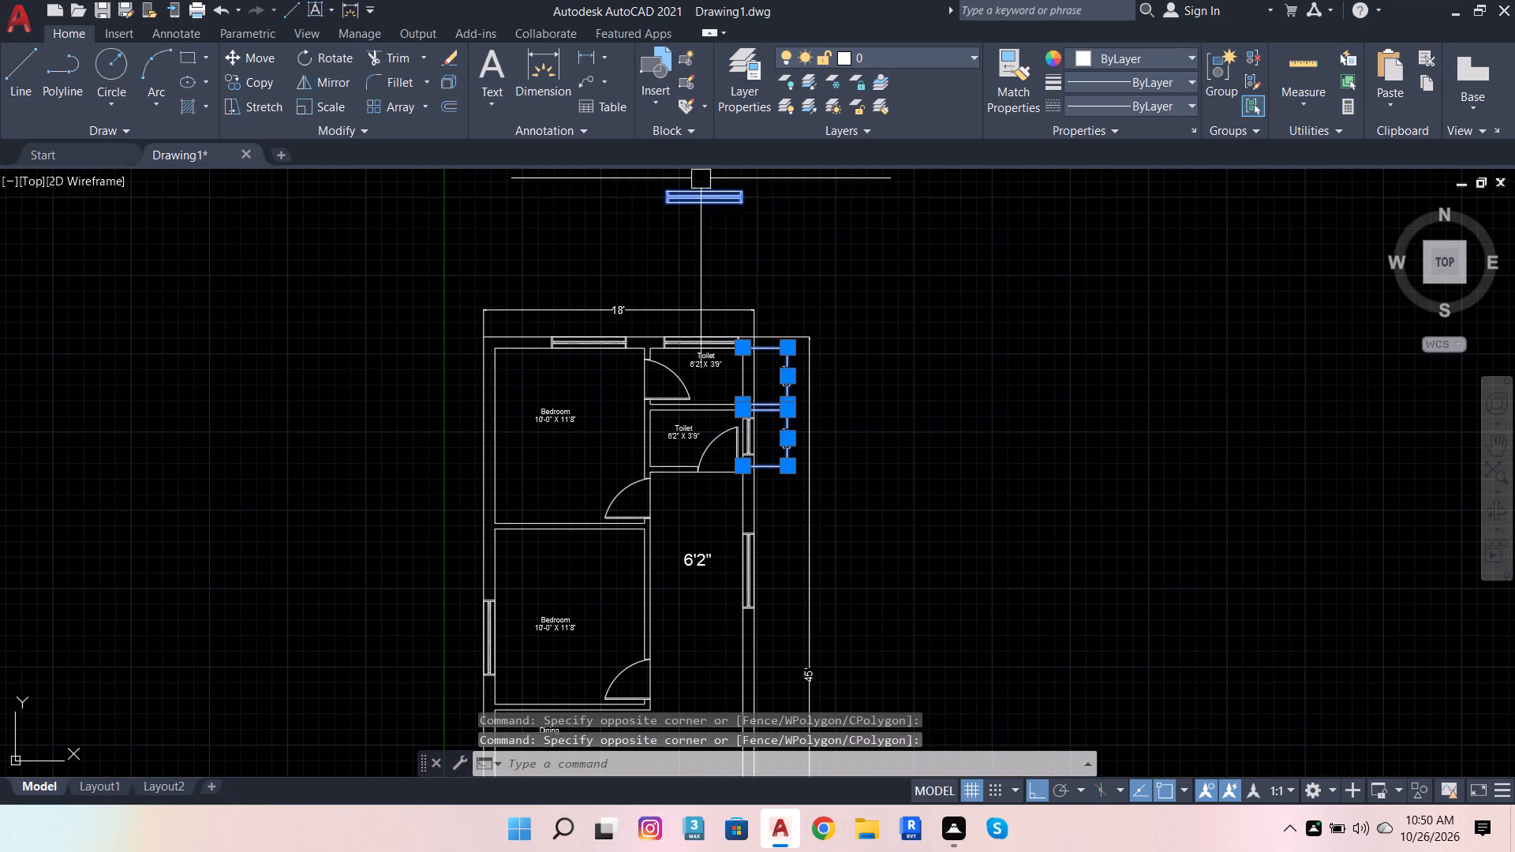
pyautogui.scroll(-3, 765, 344)
pyautogui.hotkey('shift', 'Delete')
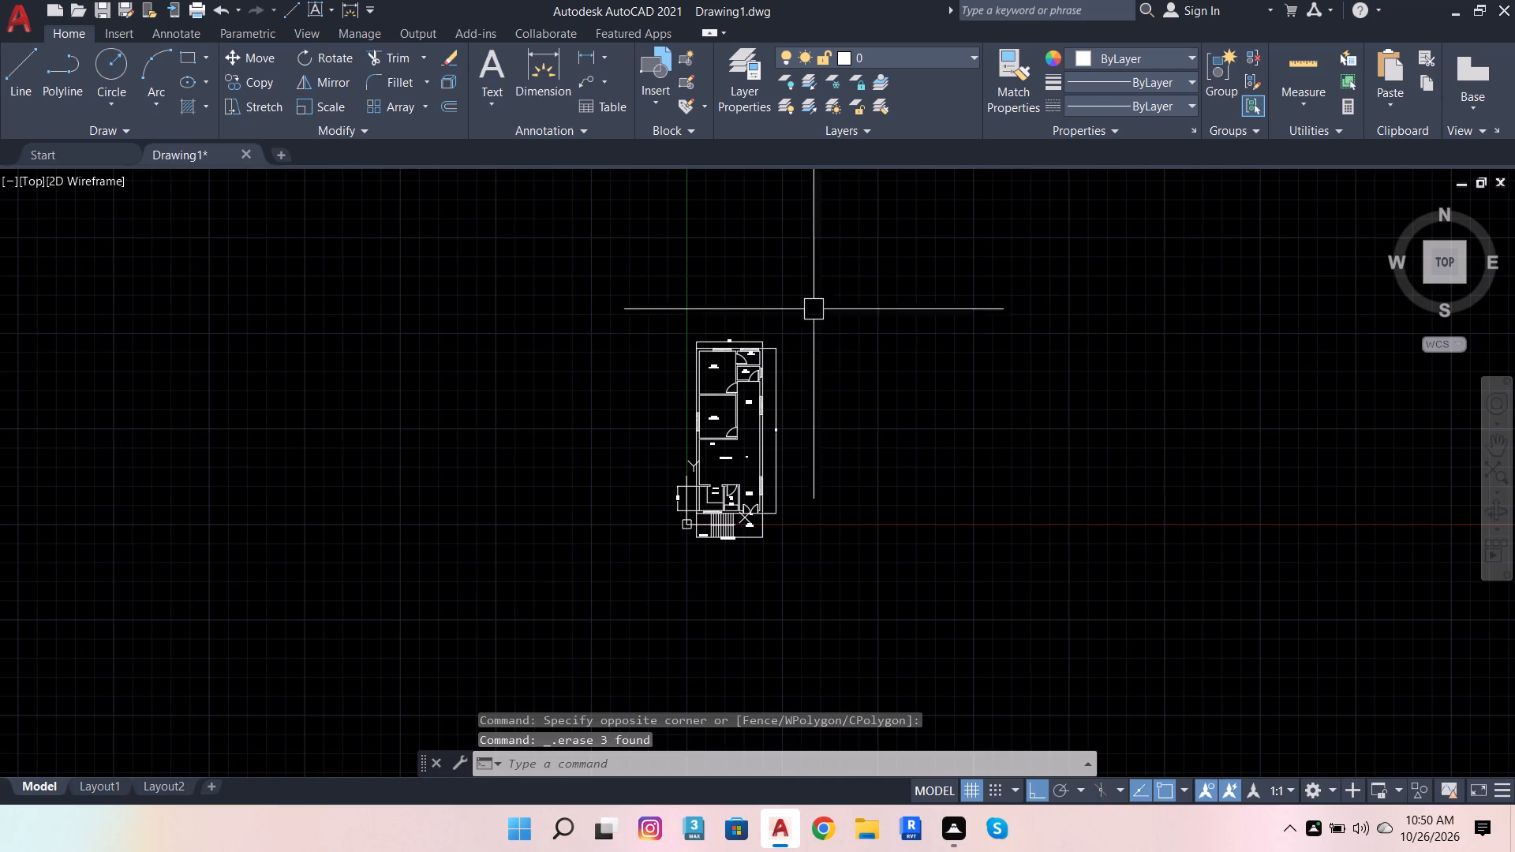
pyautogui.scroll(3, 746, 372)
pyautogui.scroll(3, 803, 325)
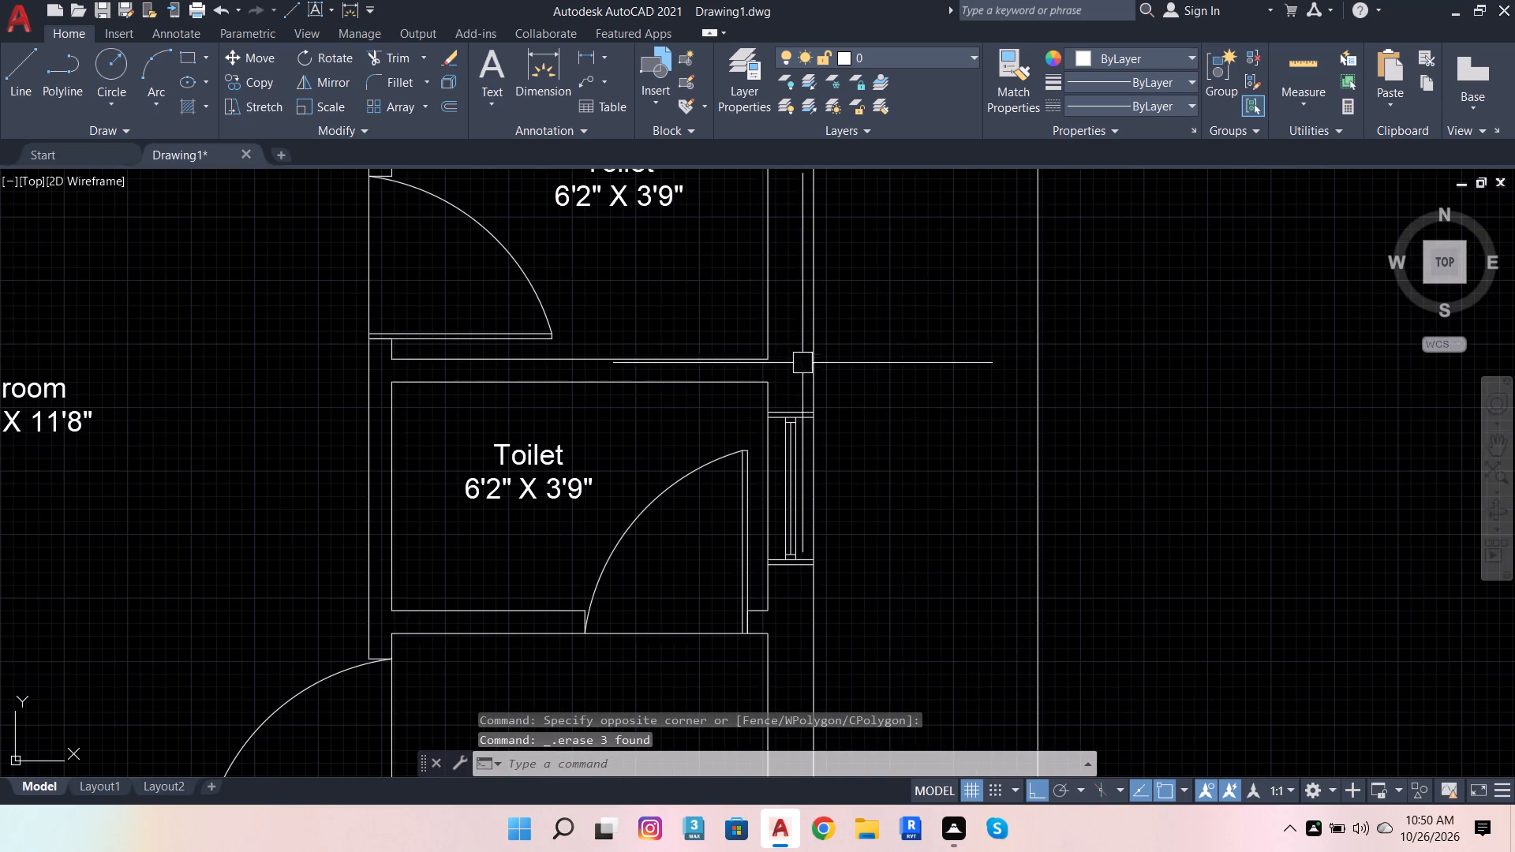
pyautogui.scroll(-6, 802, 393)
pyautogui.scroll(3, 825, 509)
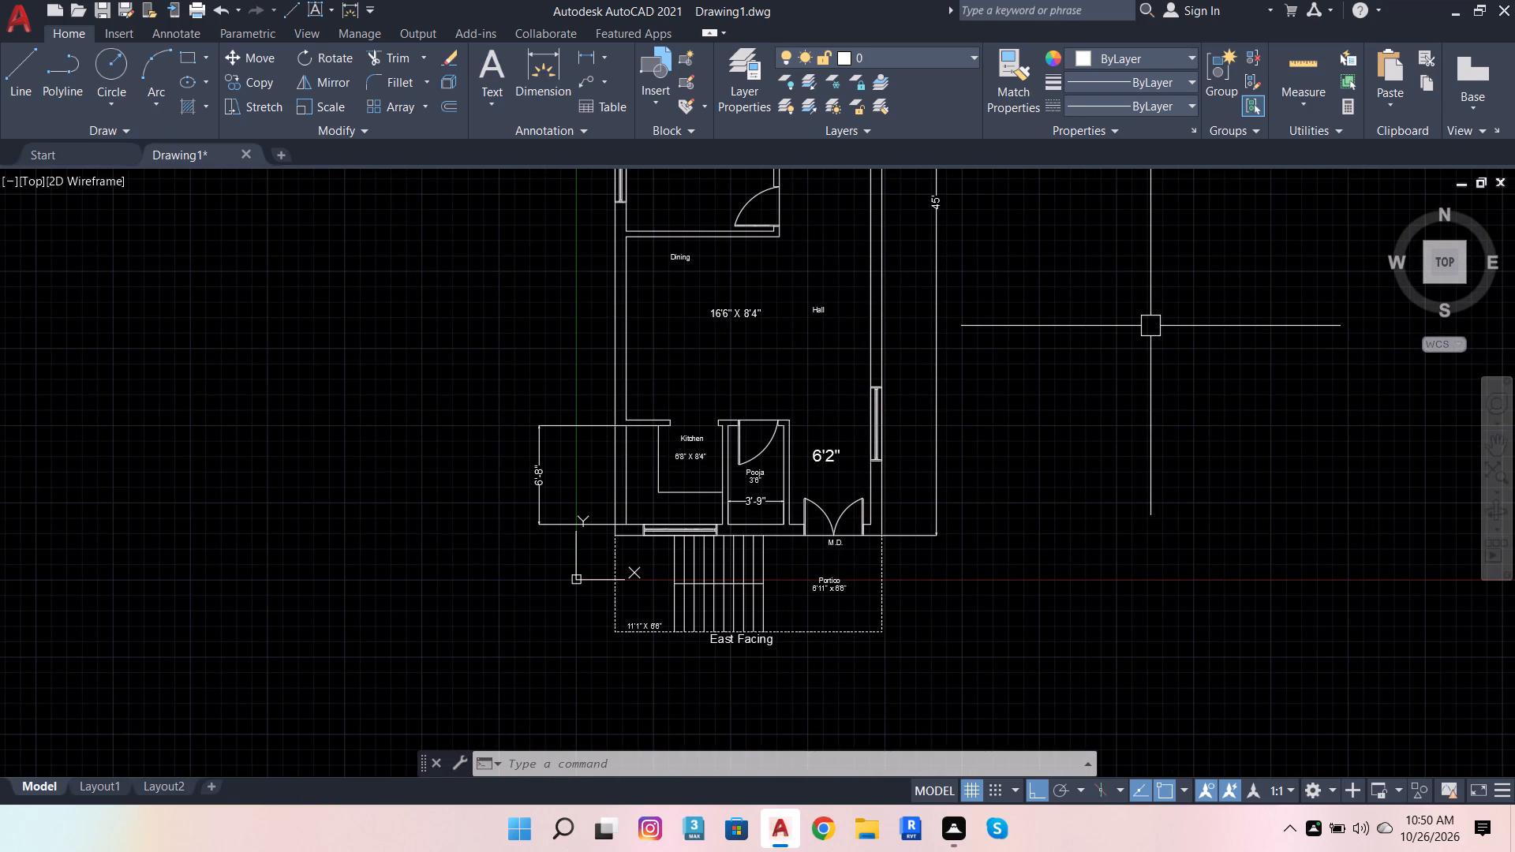
# Start saving the drawing and choose the work folder inside fuji interior on drive D: as its location.
pyautogui.hotkey('ctrl', 's')
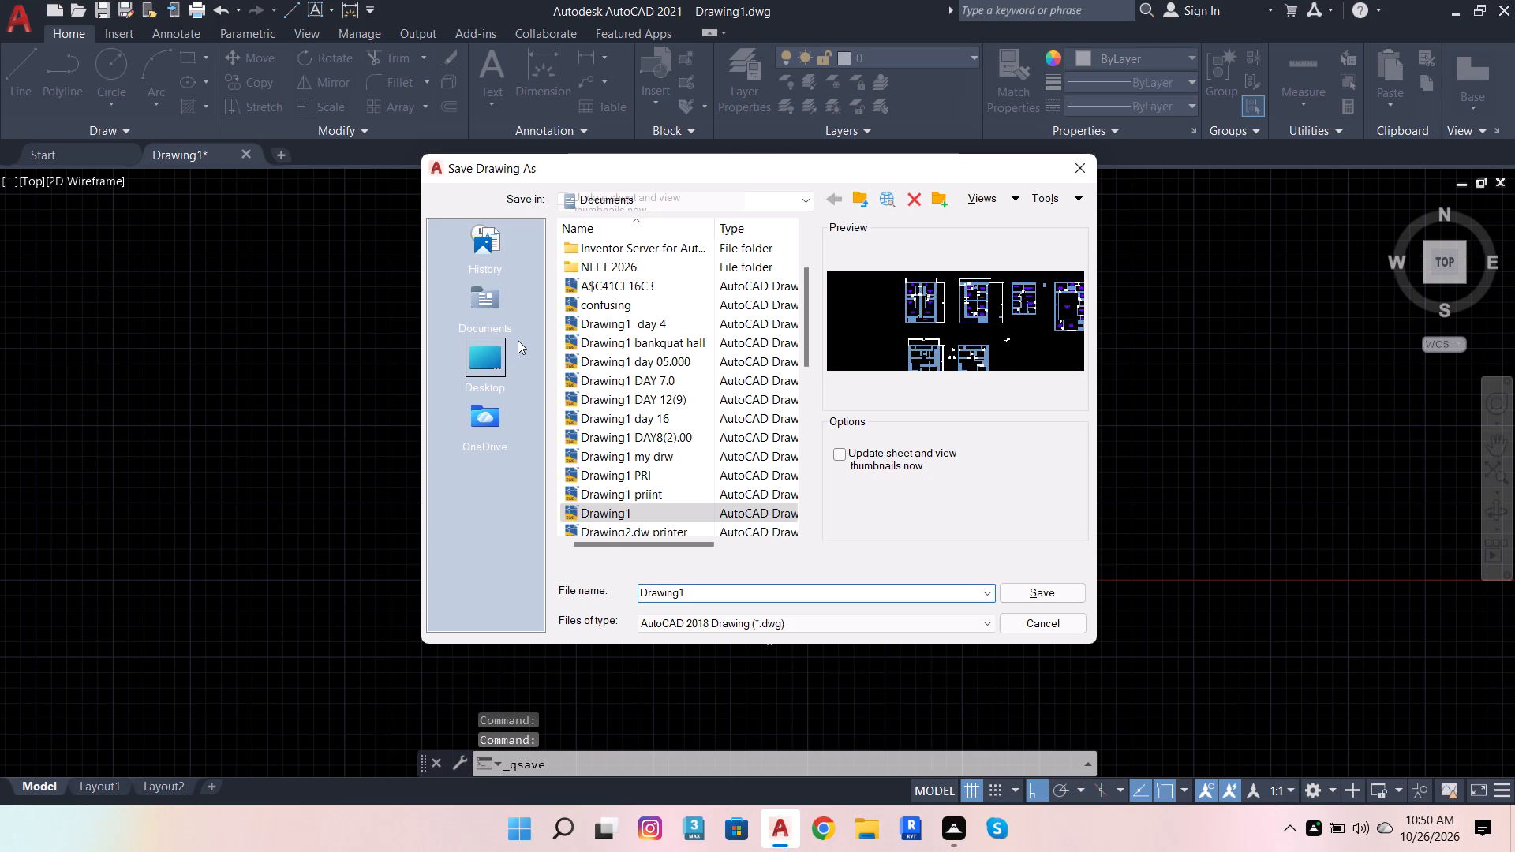
pyautogui.doubleClick(467, 366)
pyautogui.doubleClick(682, 263)
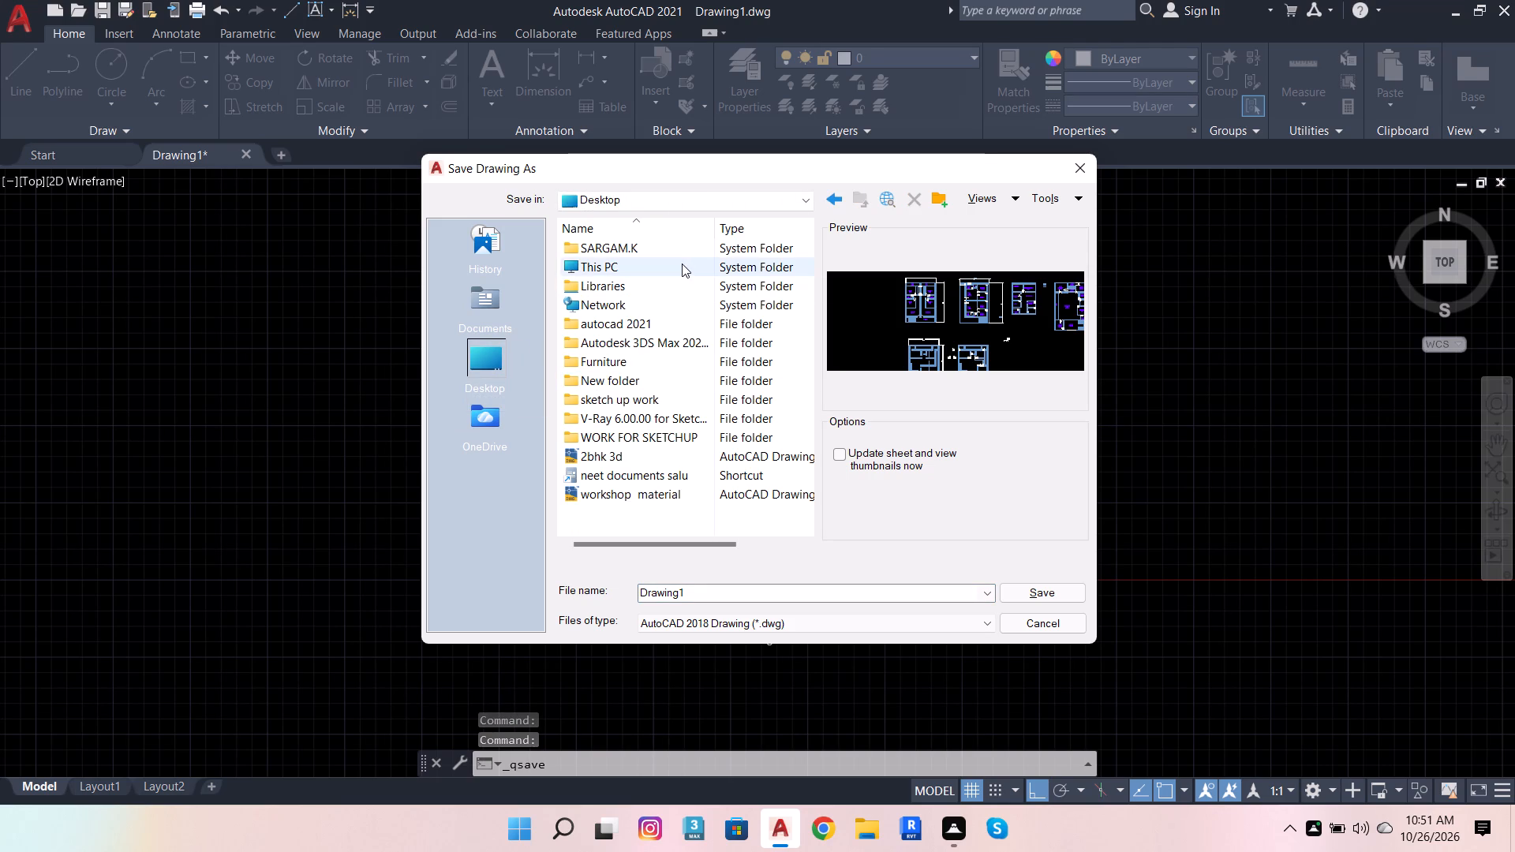
pyautogui.click(701, 443)
pyautogui.doubleClick(707, 432)
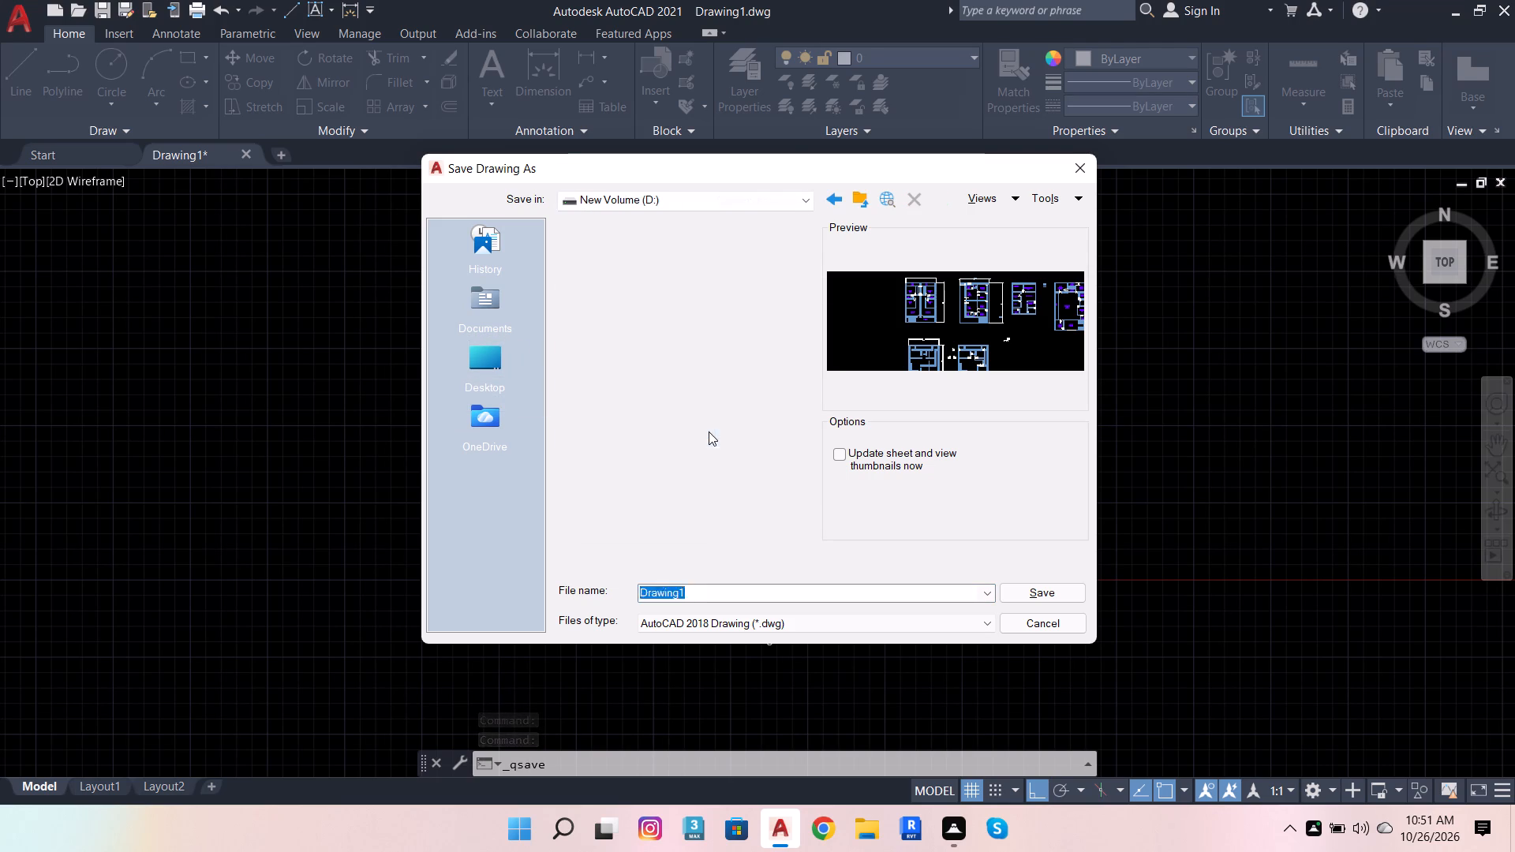
pyautogui.doubleClick(634, 305)
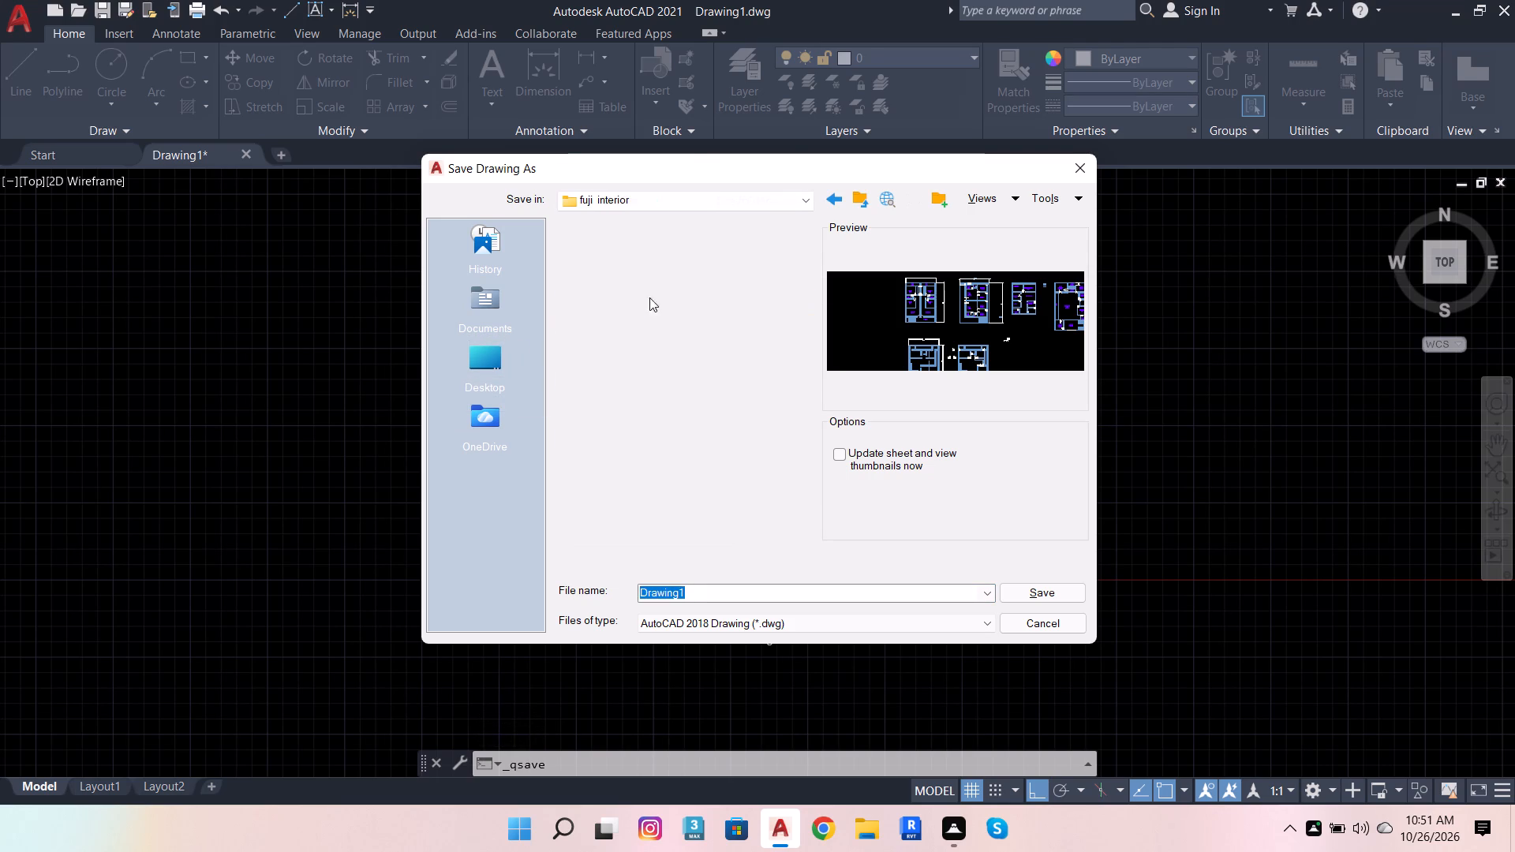
pyautogui.doubleClick(681, 280)
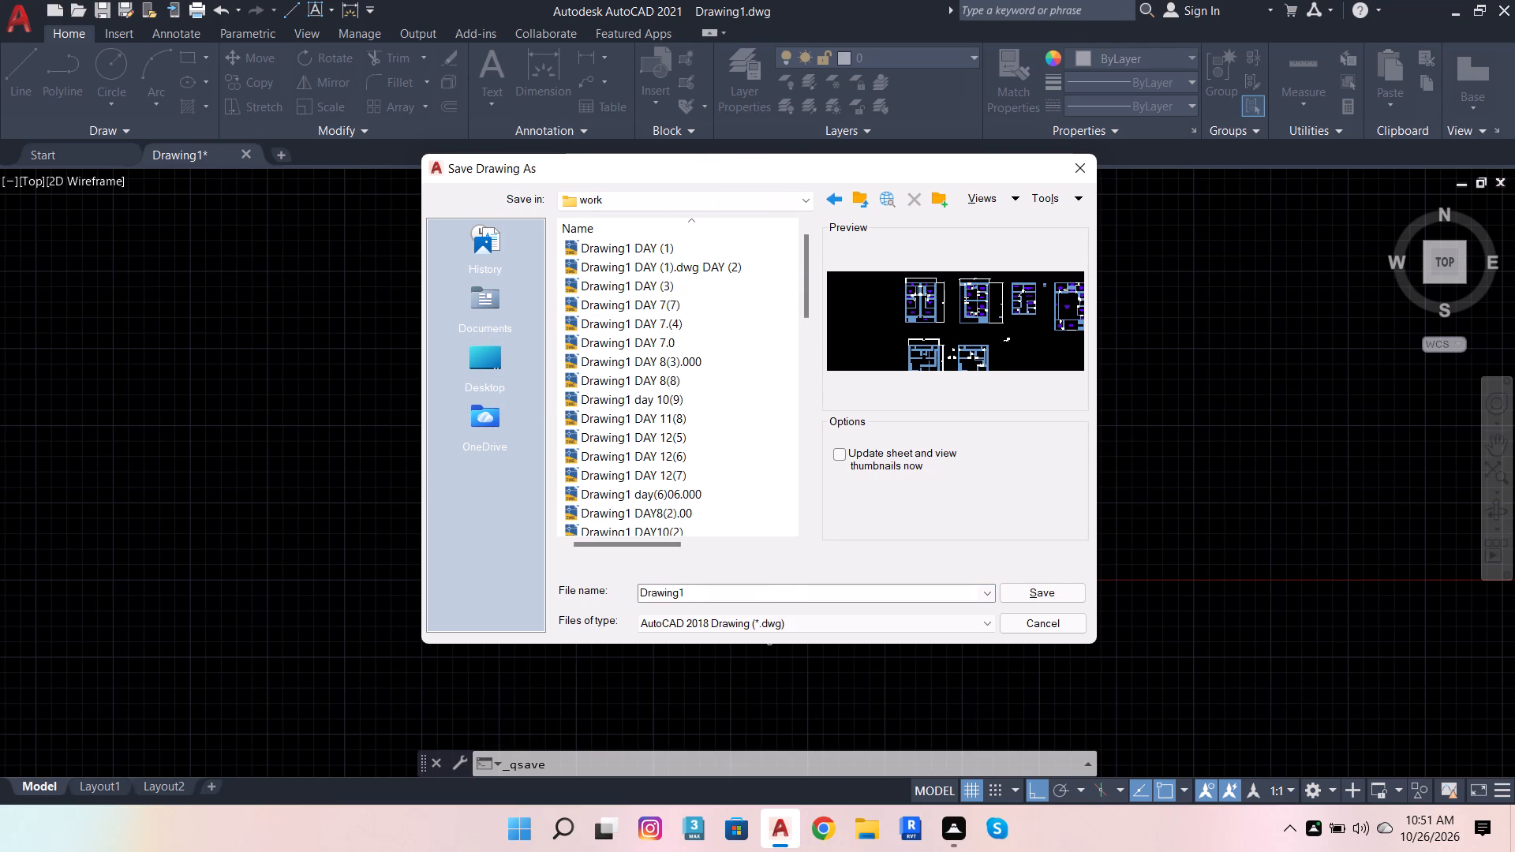
# Name the file Drawing1DAY13(1) and save it as an AutoCAD 2018 drawing.
pyautogui.click(769, 588)
pyautogui.click(748, 600)
pyautogui.click(747, 592)
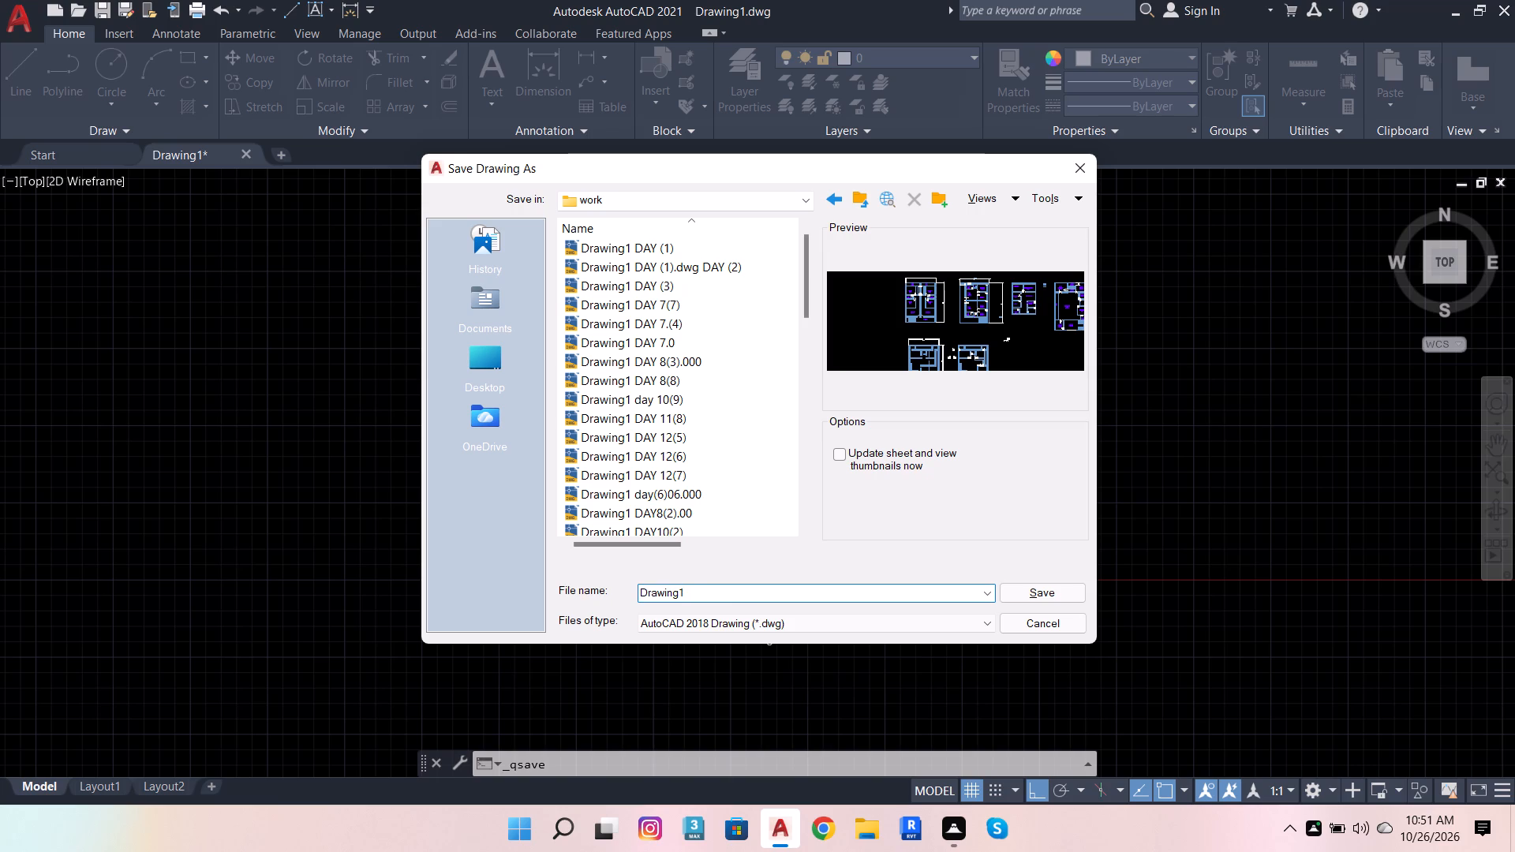
pyautogui.press('d')
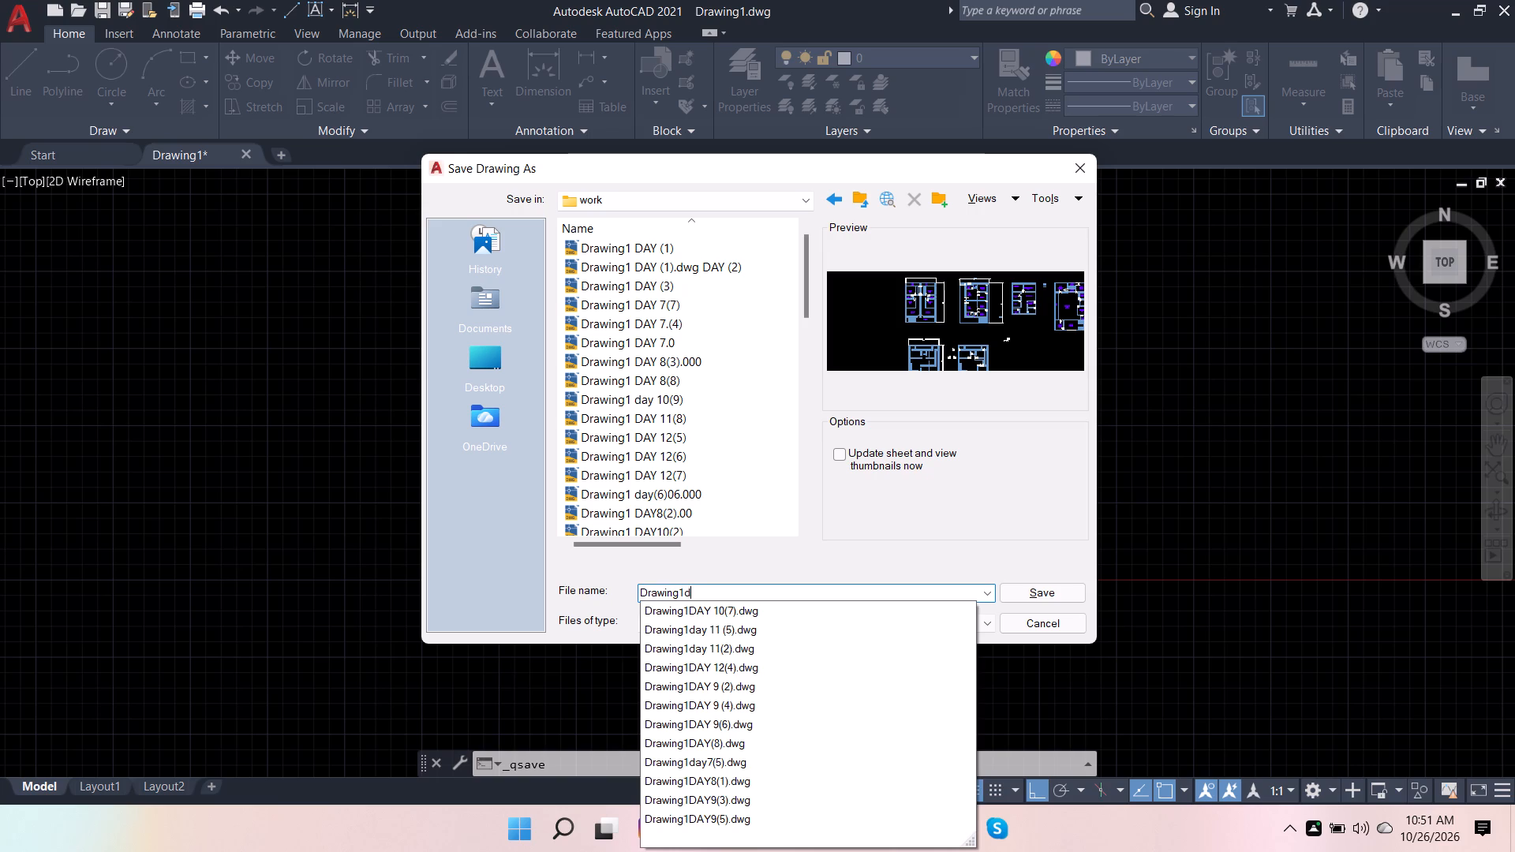
pyautogui.press('BackSpace')
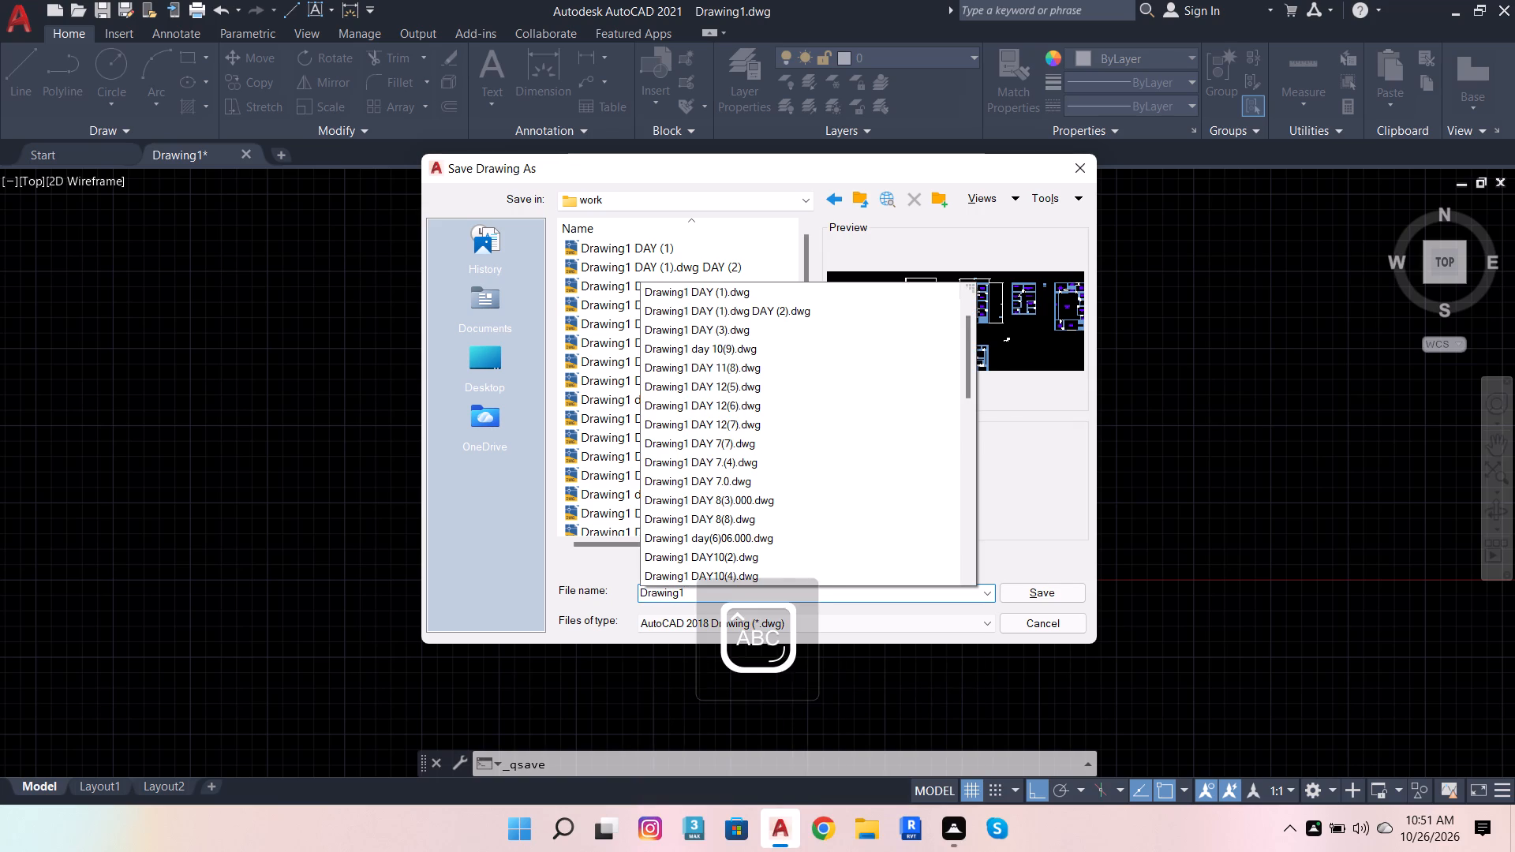
pyautogui.write('DA')
pyautogui.press('y')
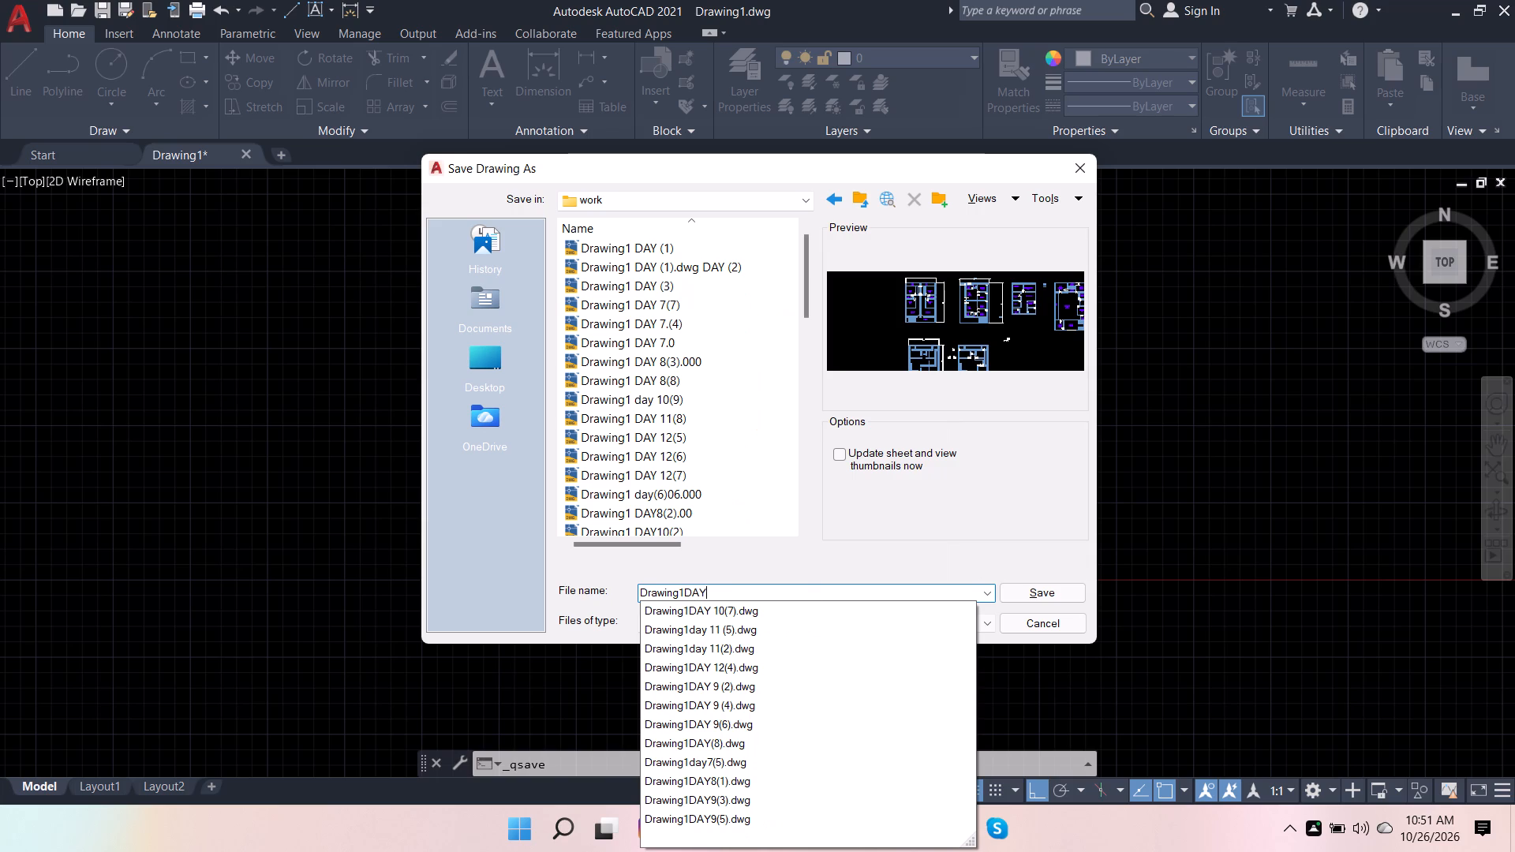
pyautogui.write('13')
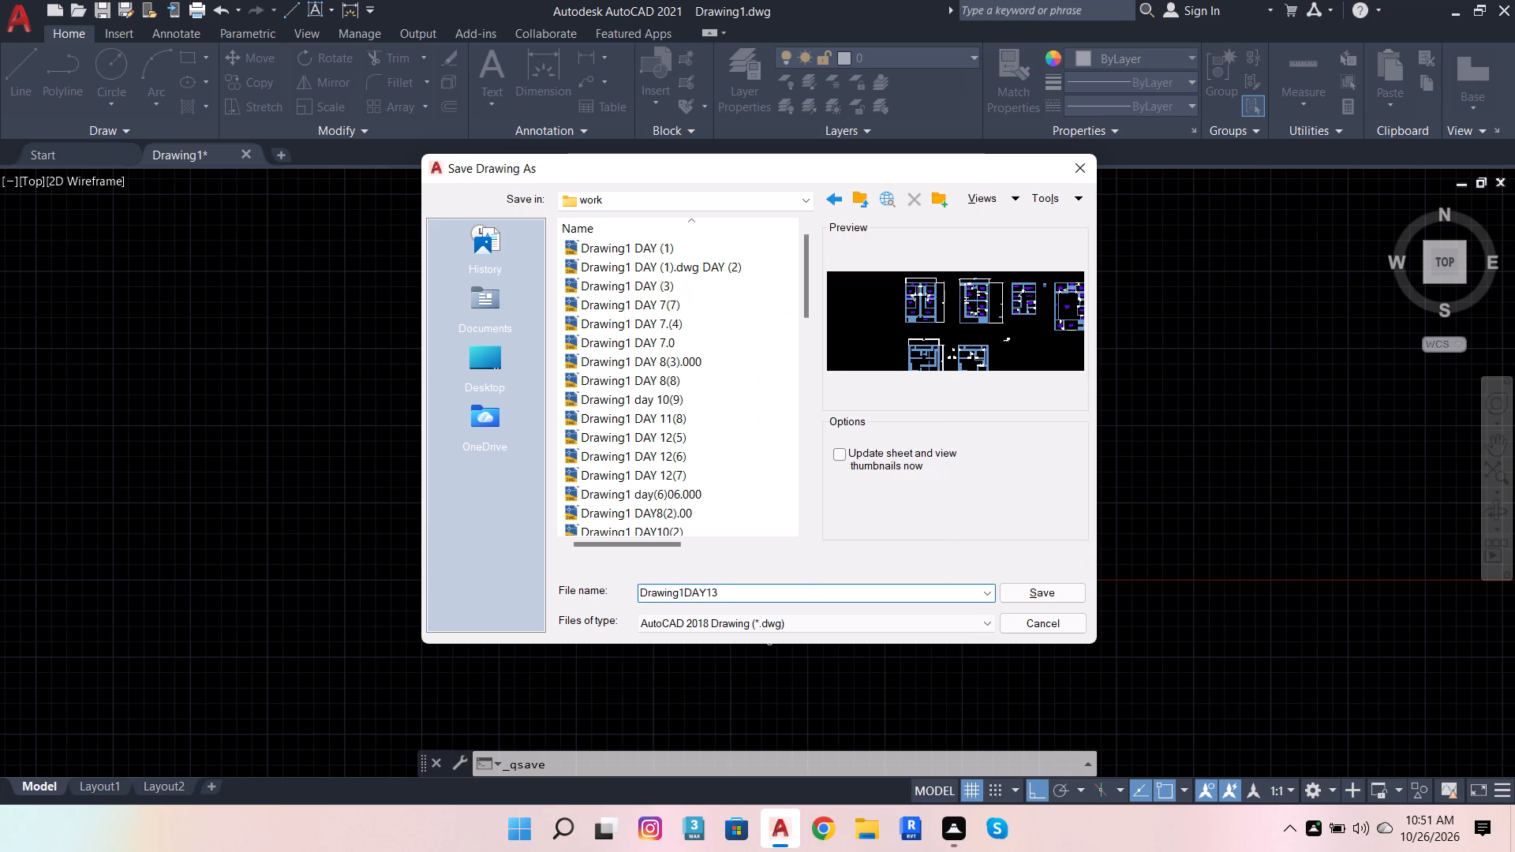
pyautogui.write('(1')
pyautogui.hotkey('shift', ')')
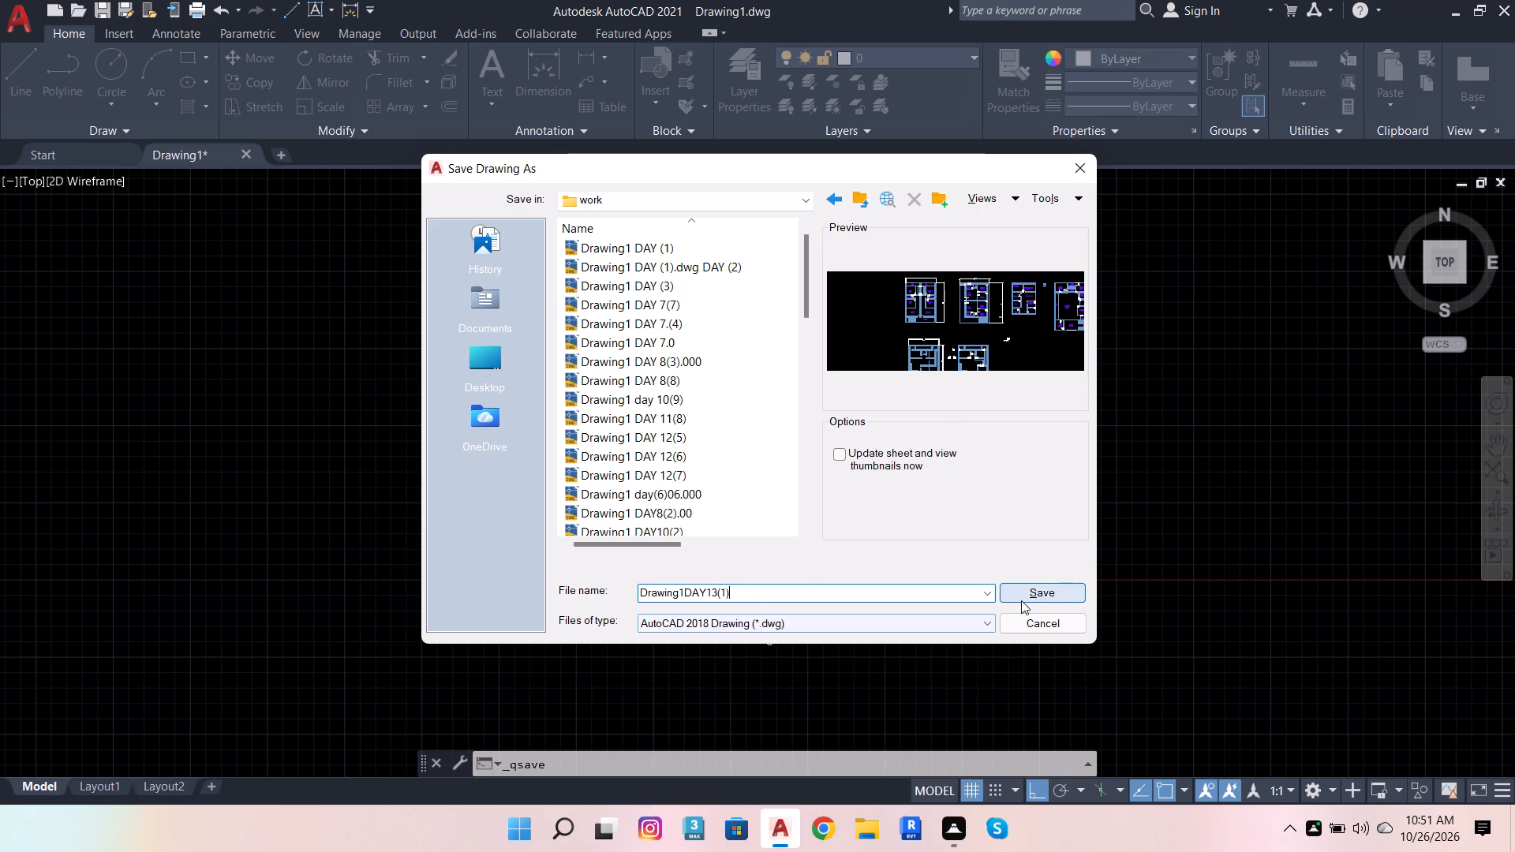
pyautogui.click(1033, 596)
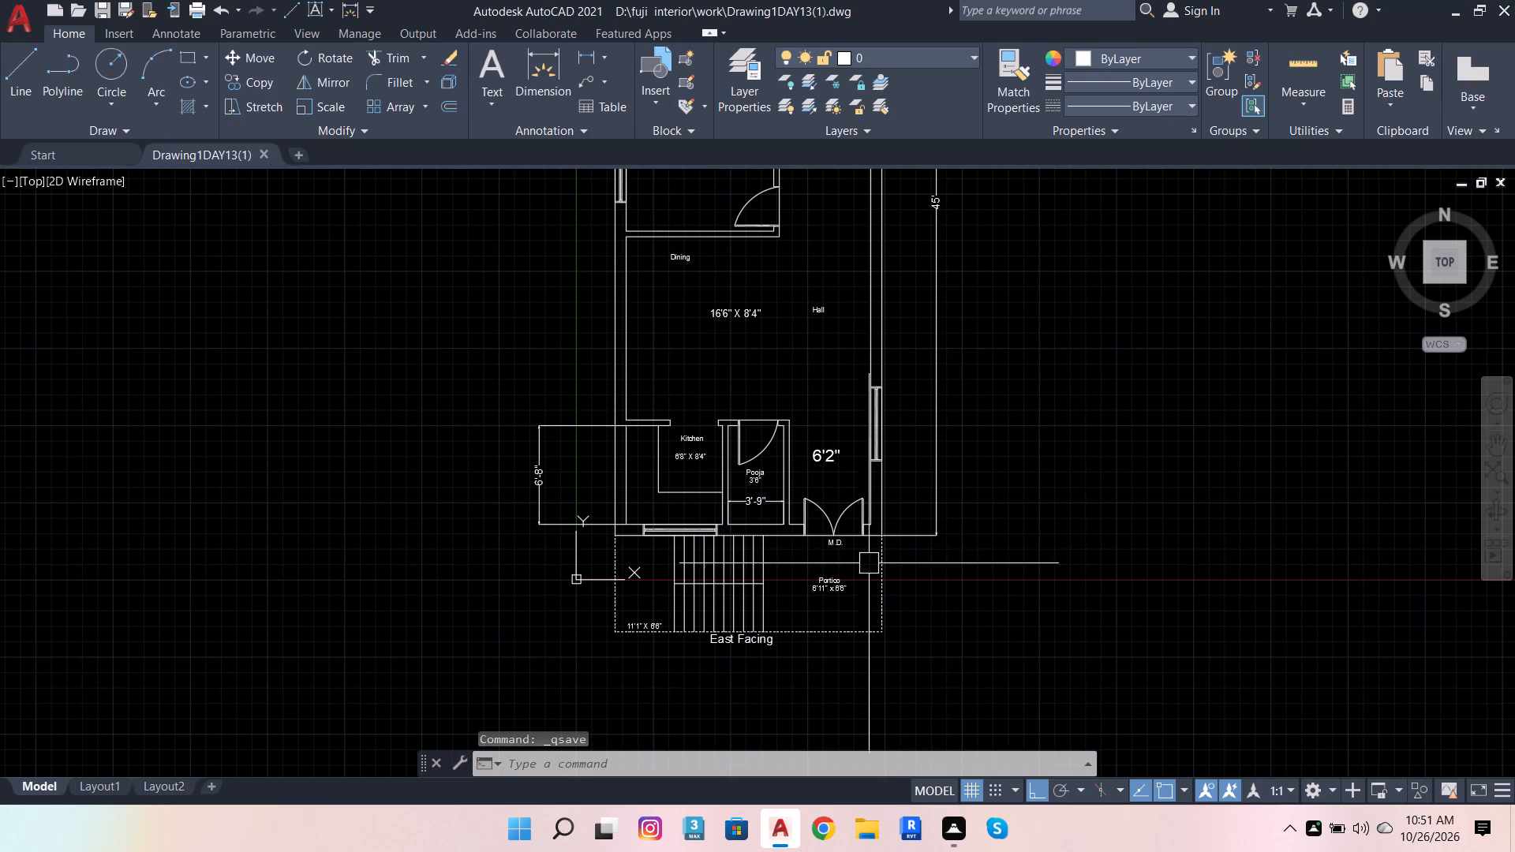
# Save the floor plan drawing once more and close it.
pyautogui.hotkey('ctrl', 's')
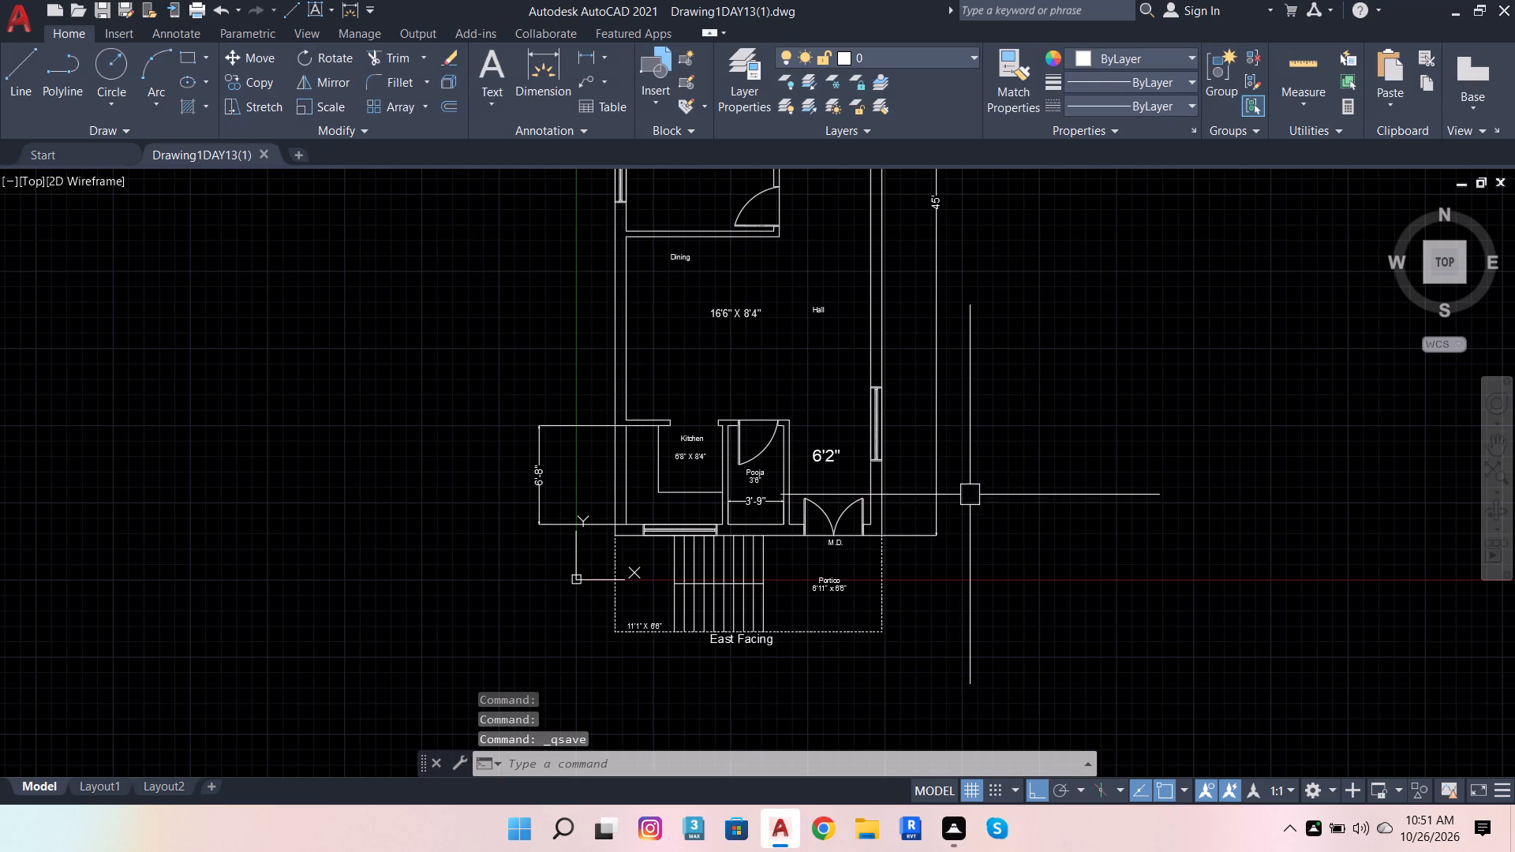
pyautogui.rightClick(1514, 0)
pyautogui.click(1514, 21)
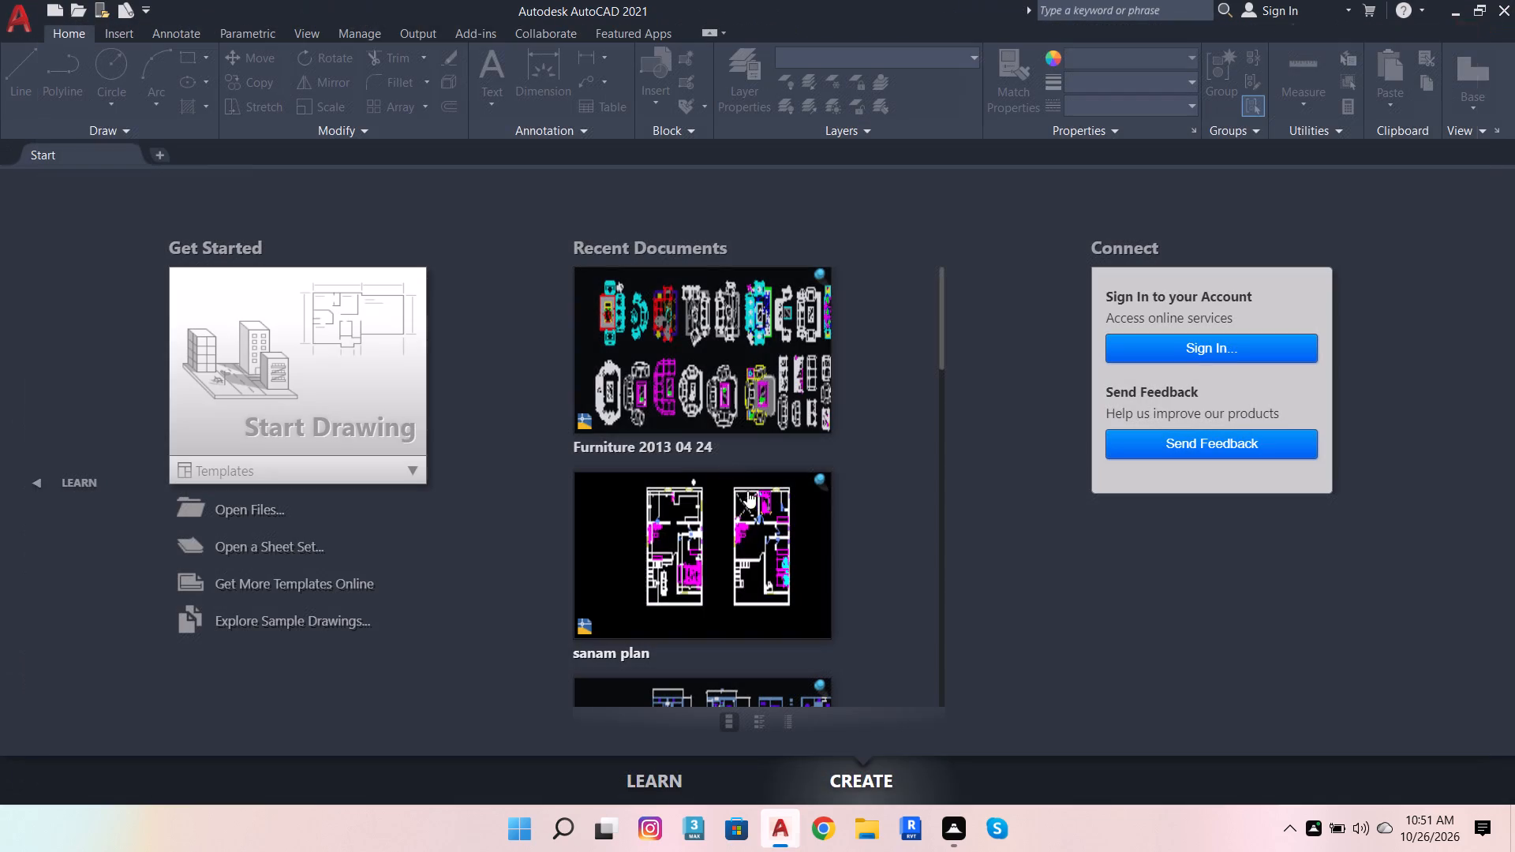
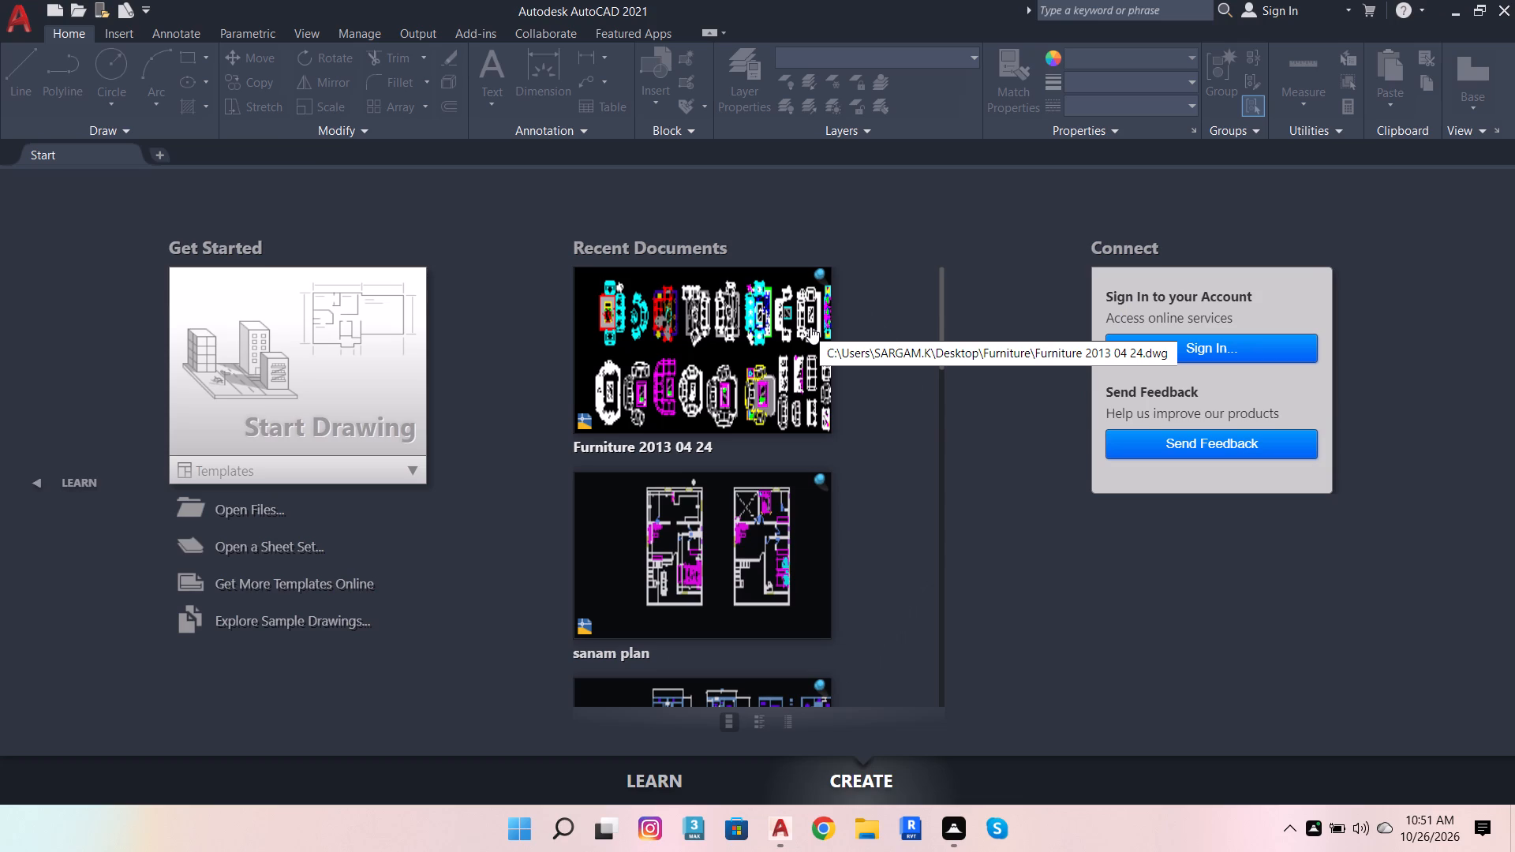
# Start a new blank drawing.
pyautogui.click(387, 395)
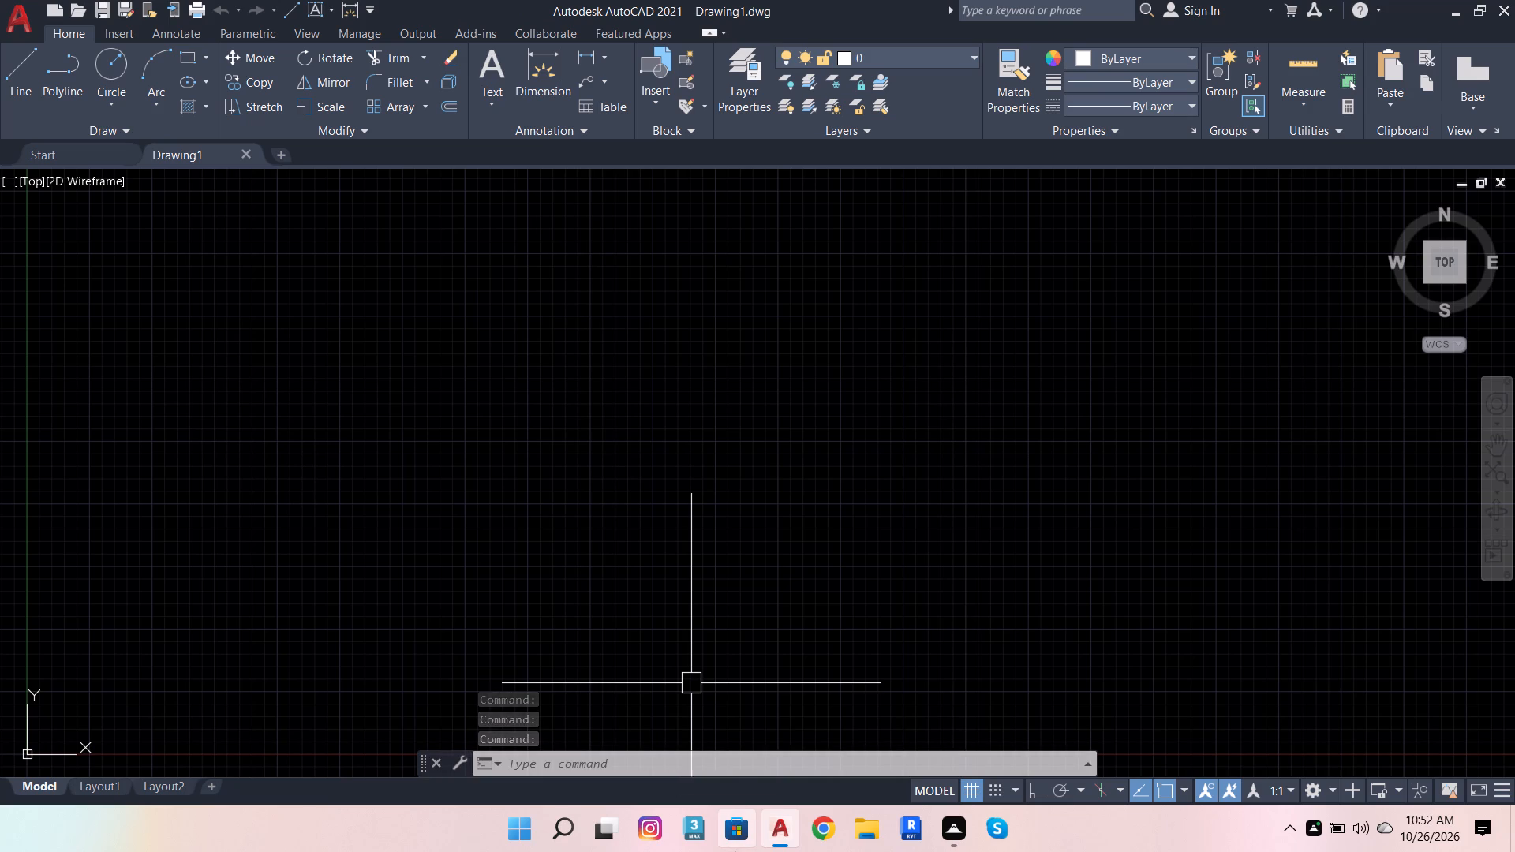
# Open the Options dialog and apply the Open and Save settings without changing them.
pyautogui.write('OP')
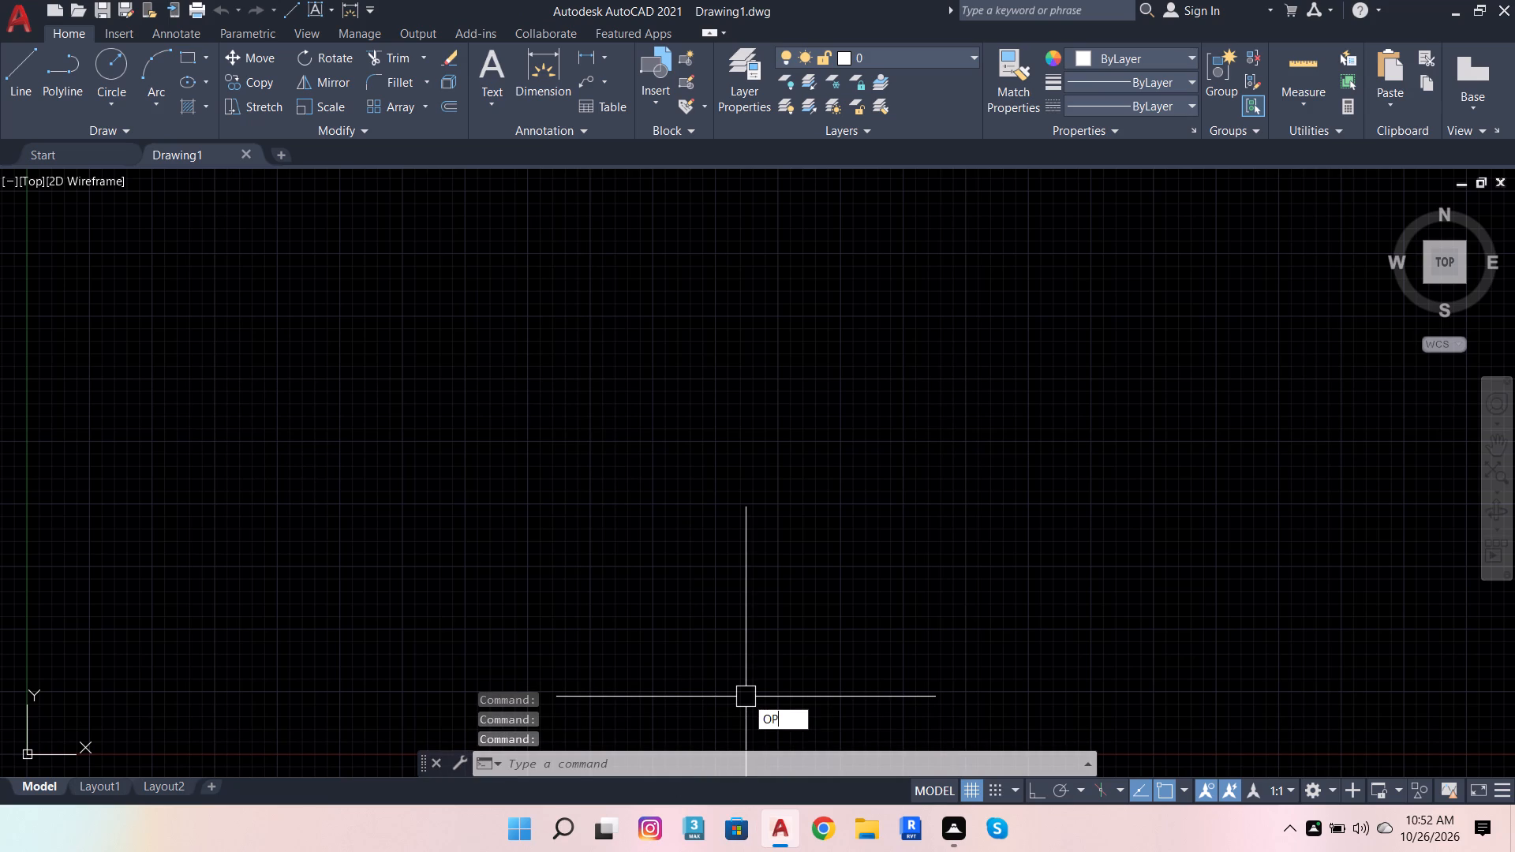
pyautogui.click(827, 741)
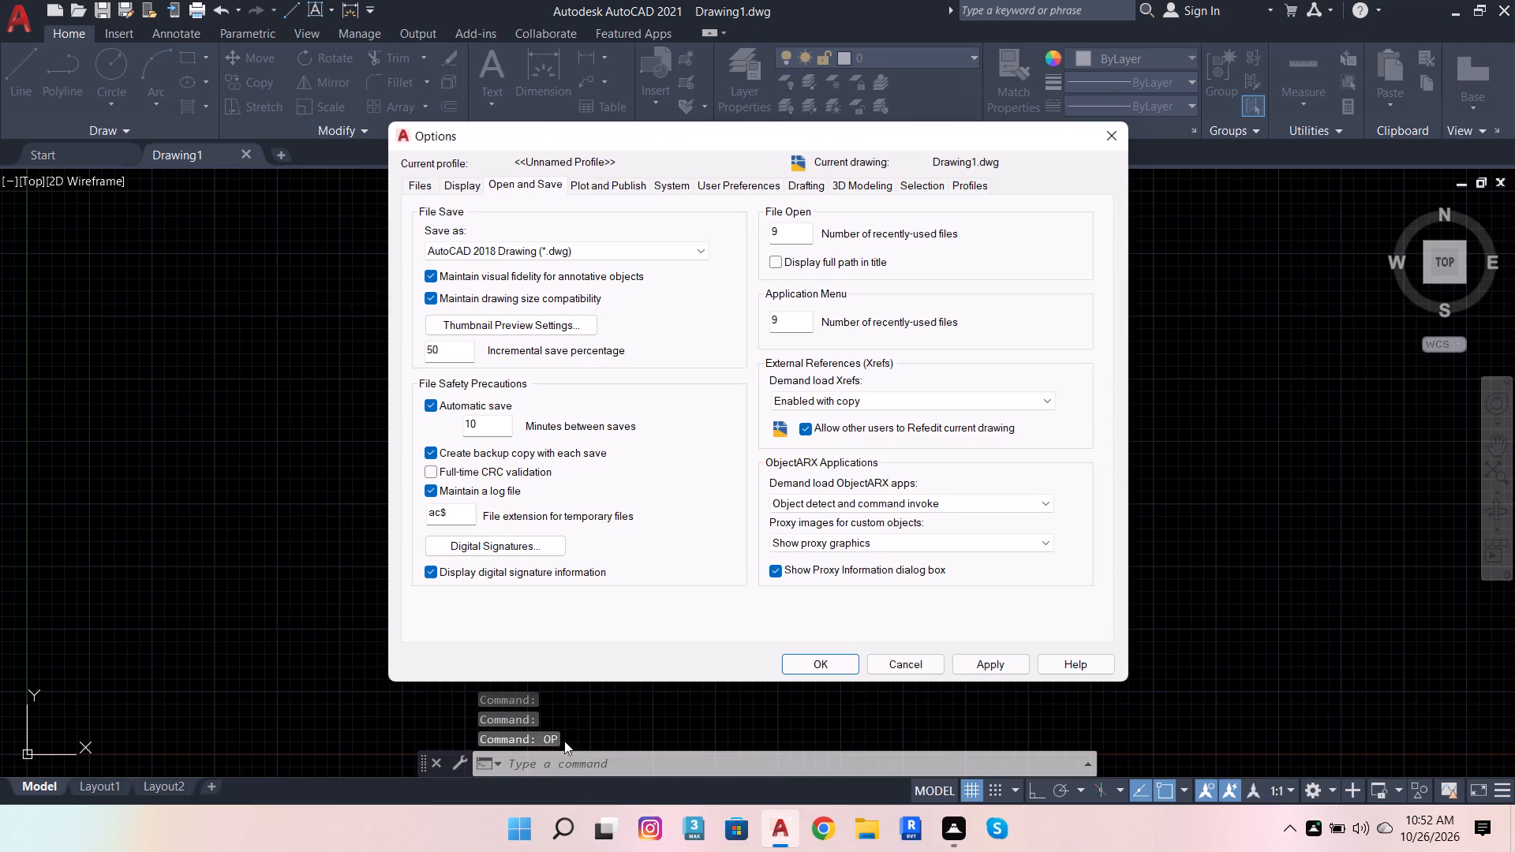
pyautogui.click(981, 659)
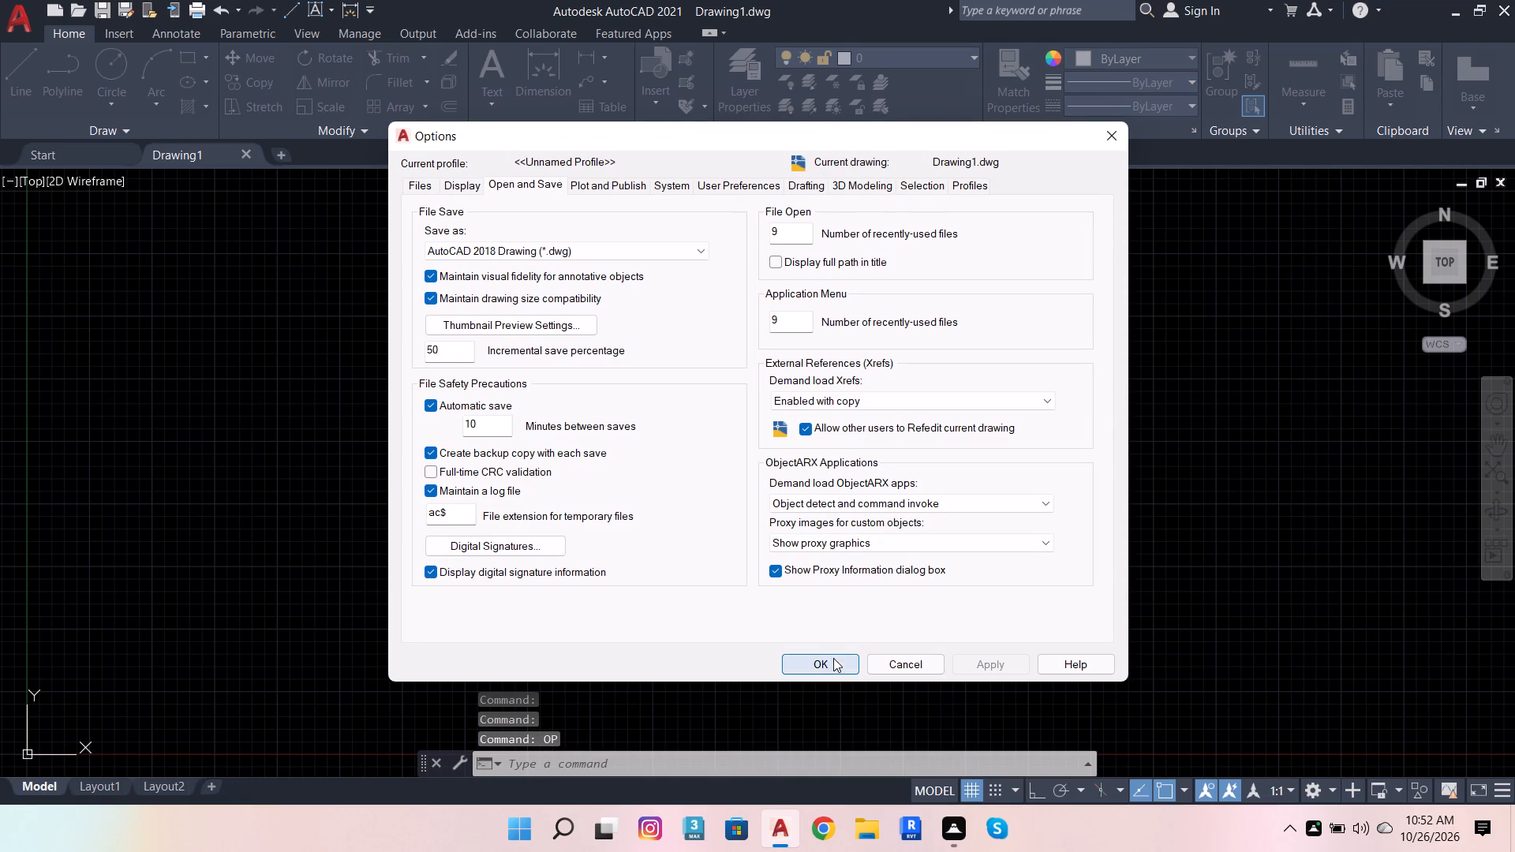
pyautogui.click(833, 658)
# Set the drawing's length units to Architectural with a precision of 0'-0".
pyautogui.click(653, 759)
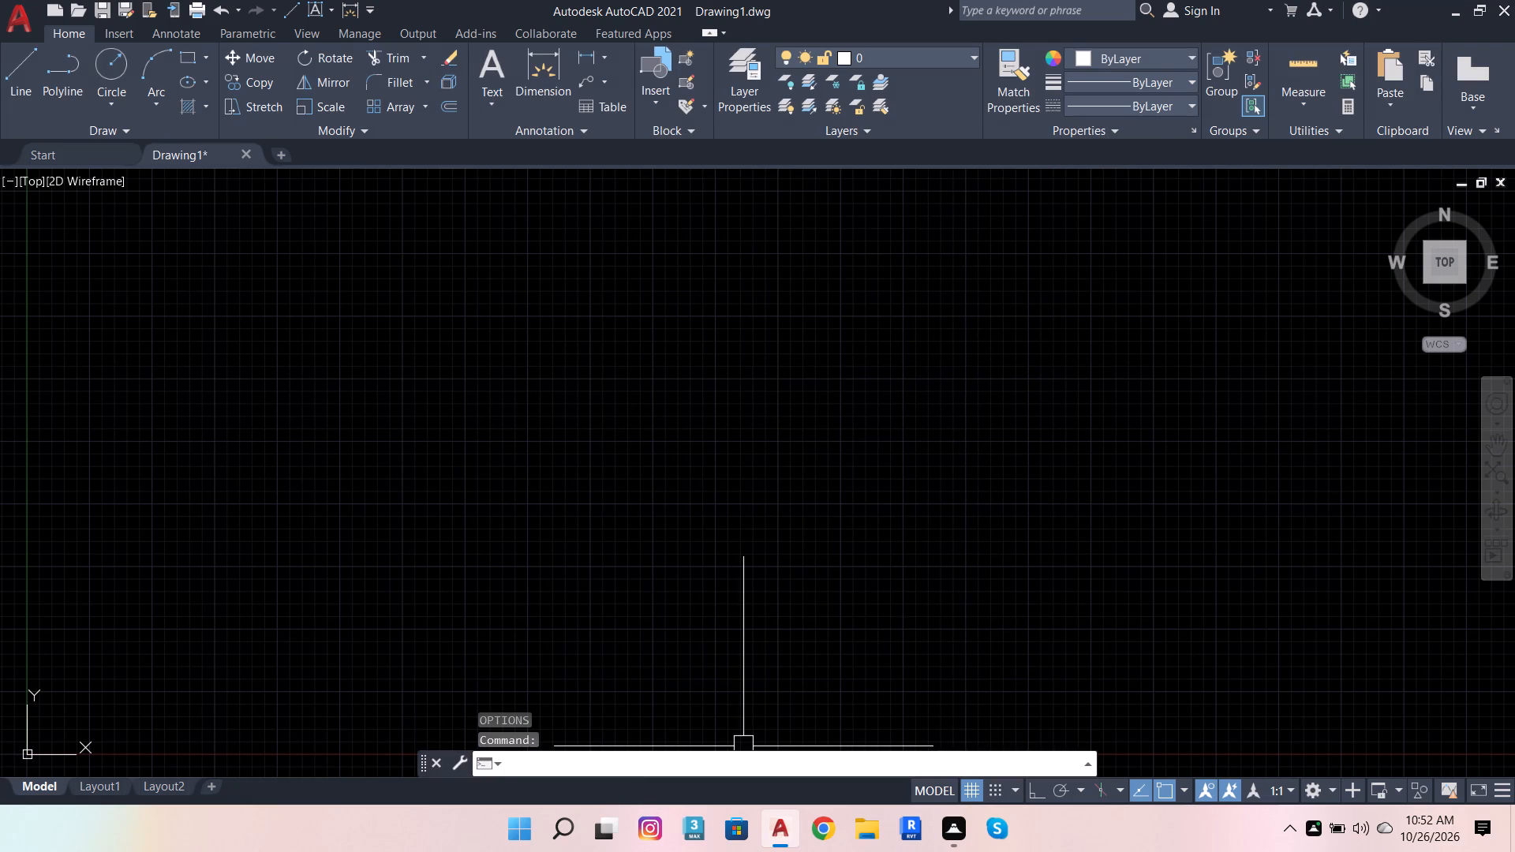
pyautogui.write('UNI')
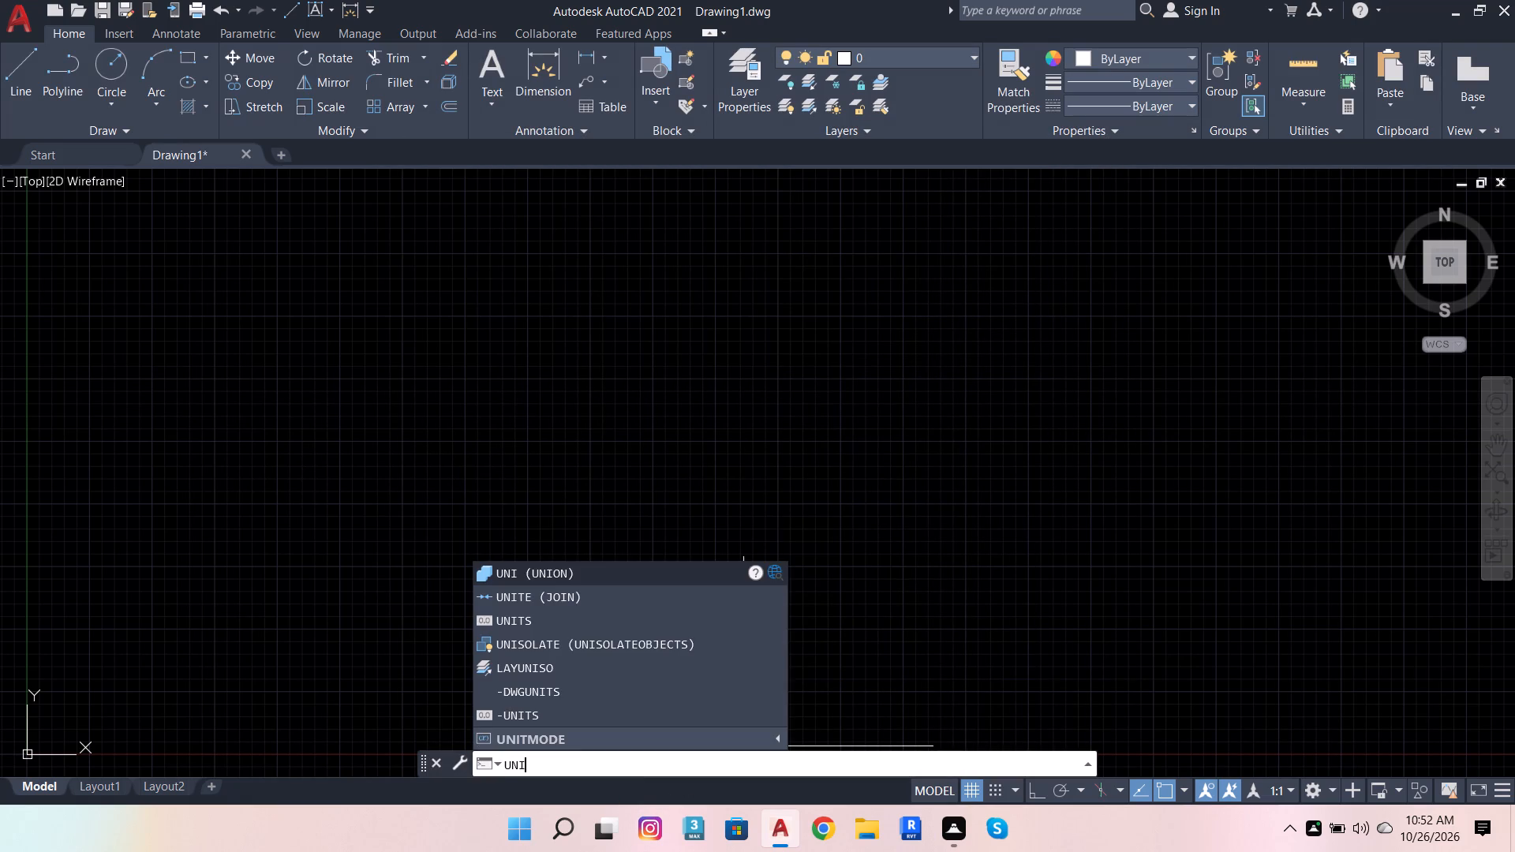
pyautogui.click(682, 616)
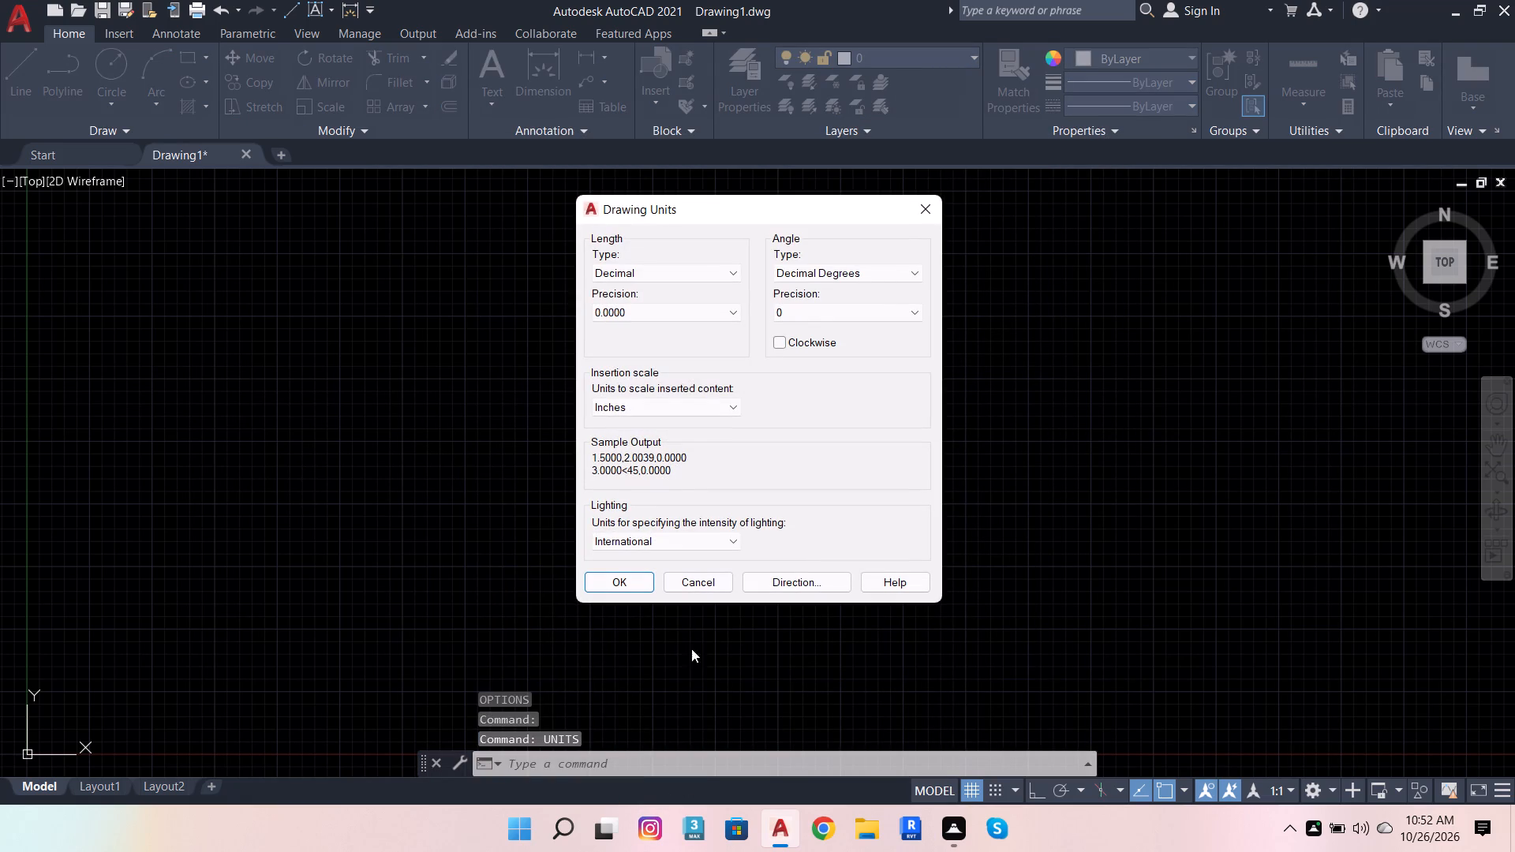
pyautogui.click(714, 279)
pyautogui.click(709, 293)
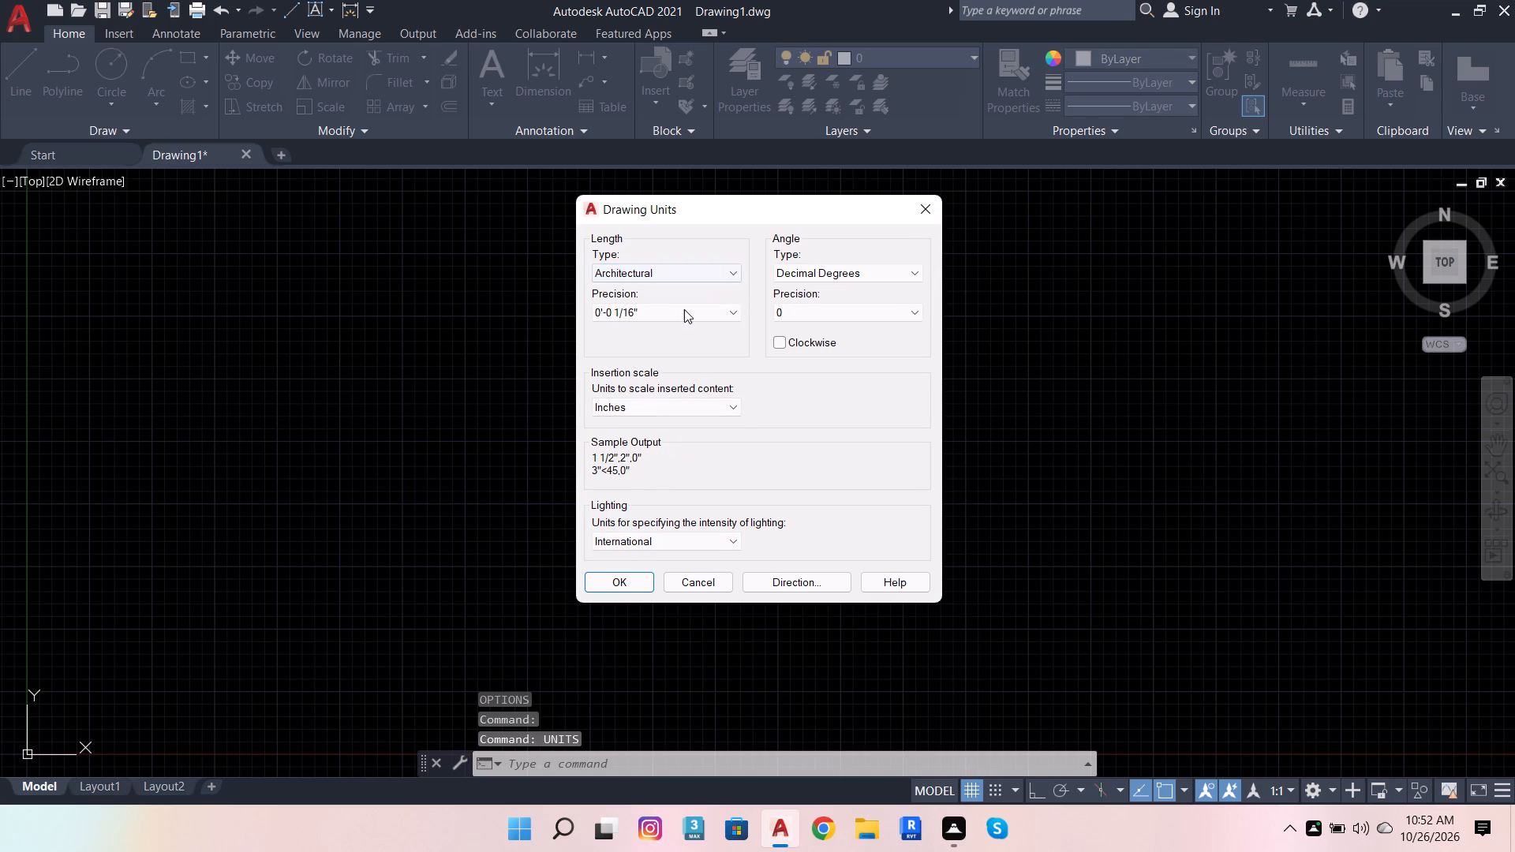
pyautogui.click(684, 309)
pyautogui.click(691, 330)
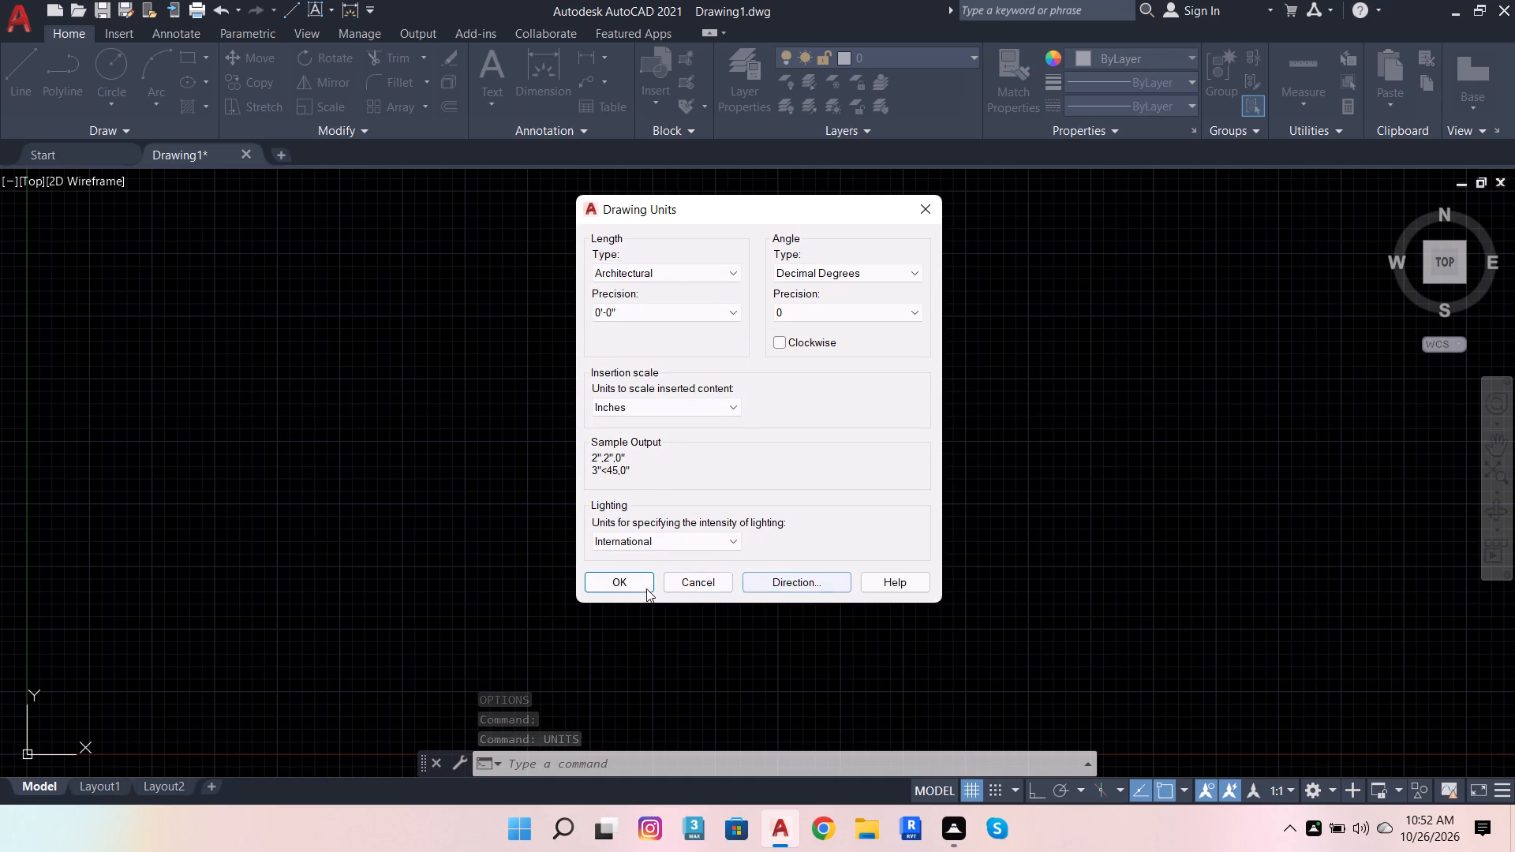
pyautogui.click(608, 582)
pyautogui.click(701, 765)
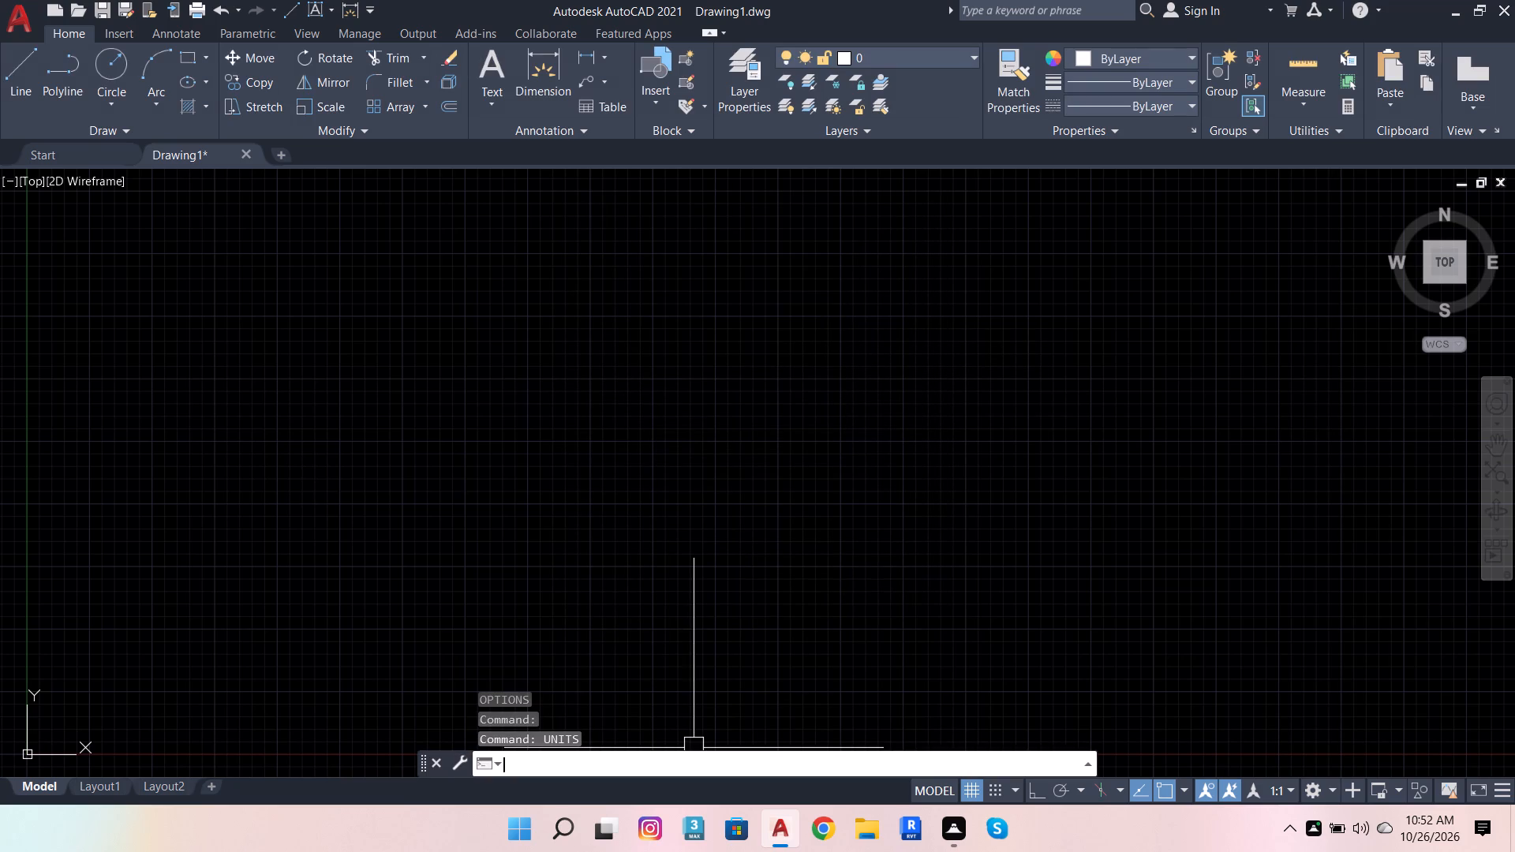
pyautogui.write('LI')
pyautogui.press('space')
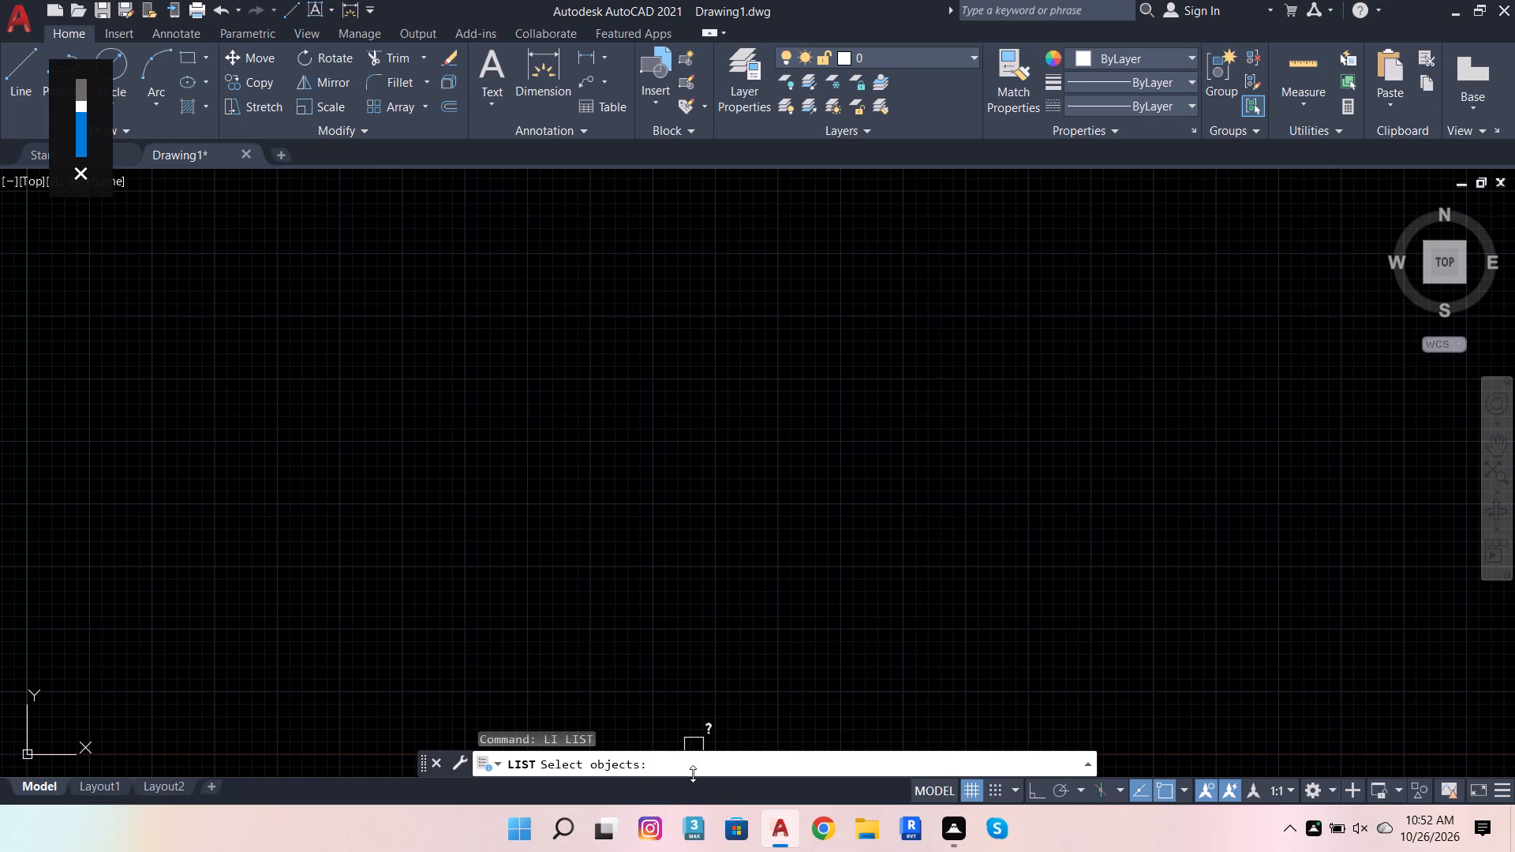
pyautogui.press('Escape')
# Set the model space limits with the lower-left corner at 0'-0",0'-0" and the upper-right corner at 40',80'.
pyautogui.click(652, 761)
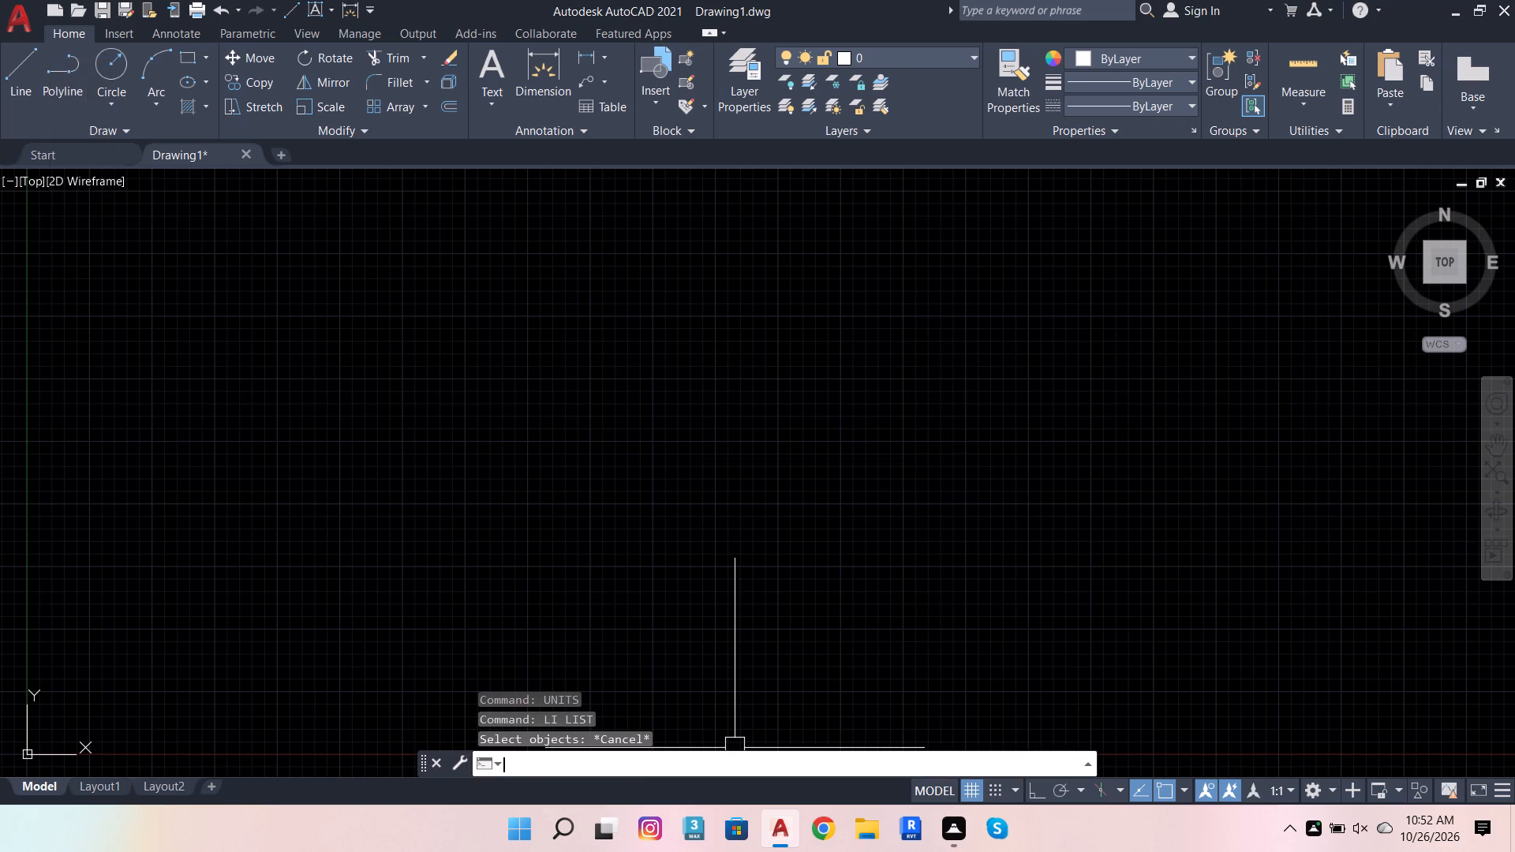
pyautogui.write('LI')
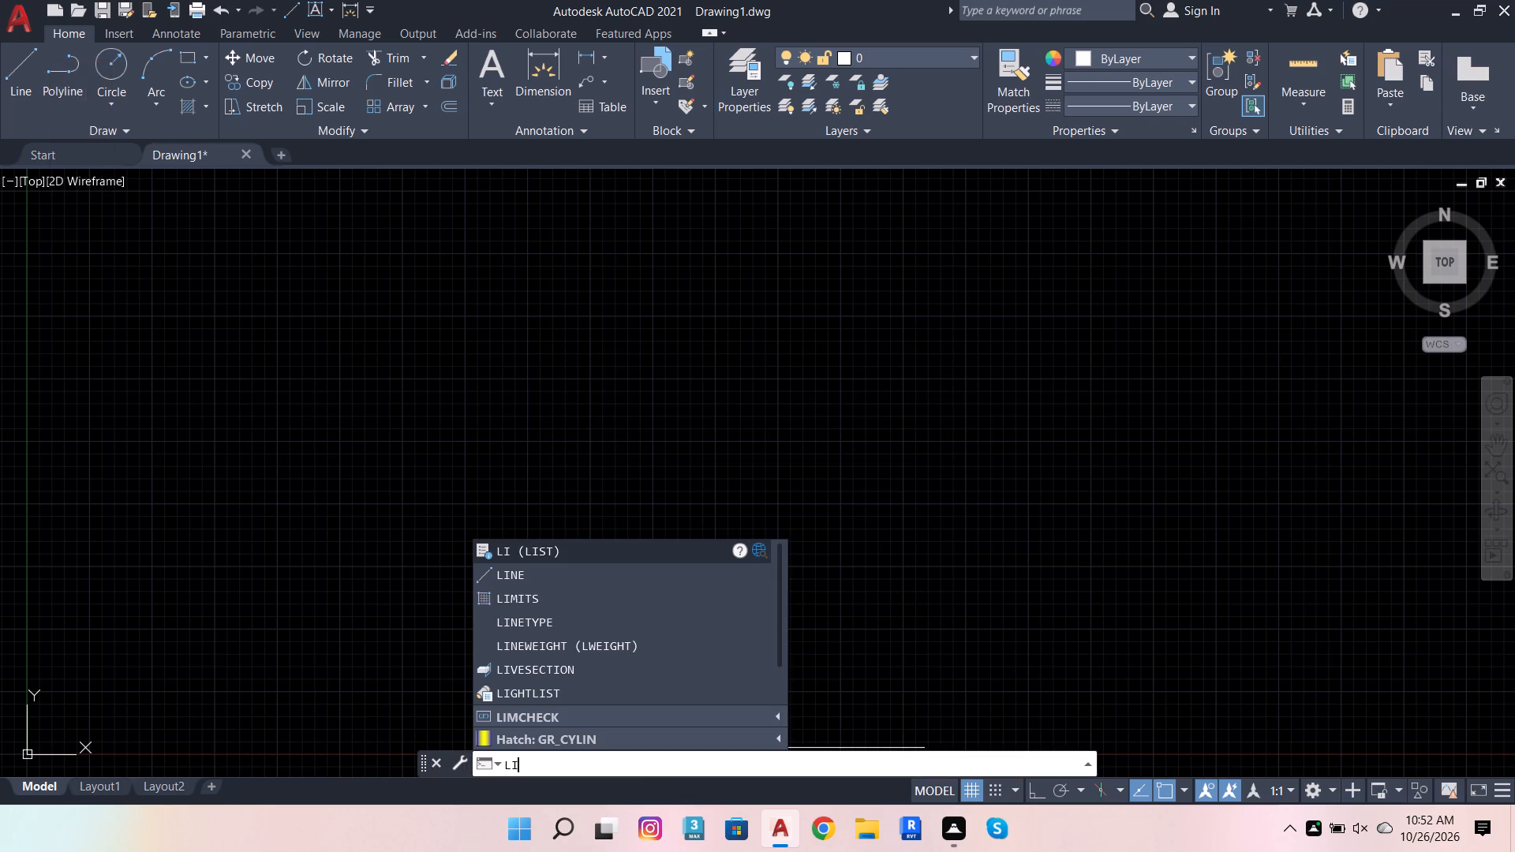
pyautogui.write('MIMT')
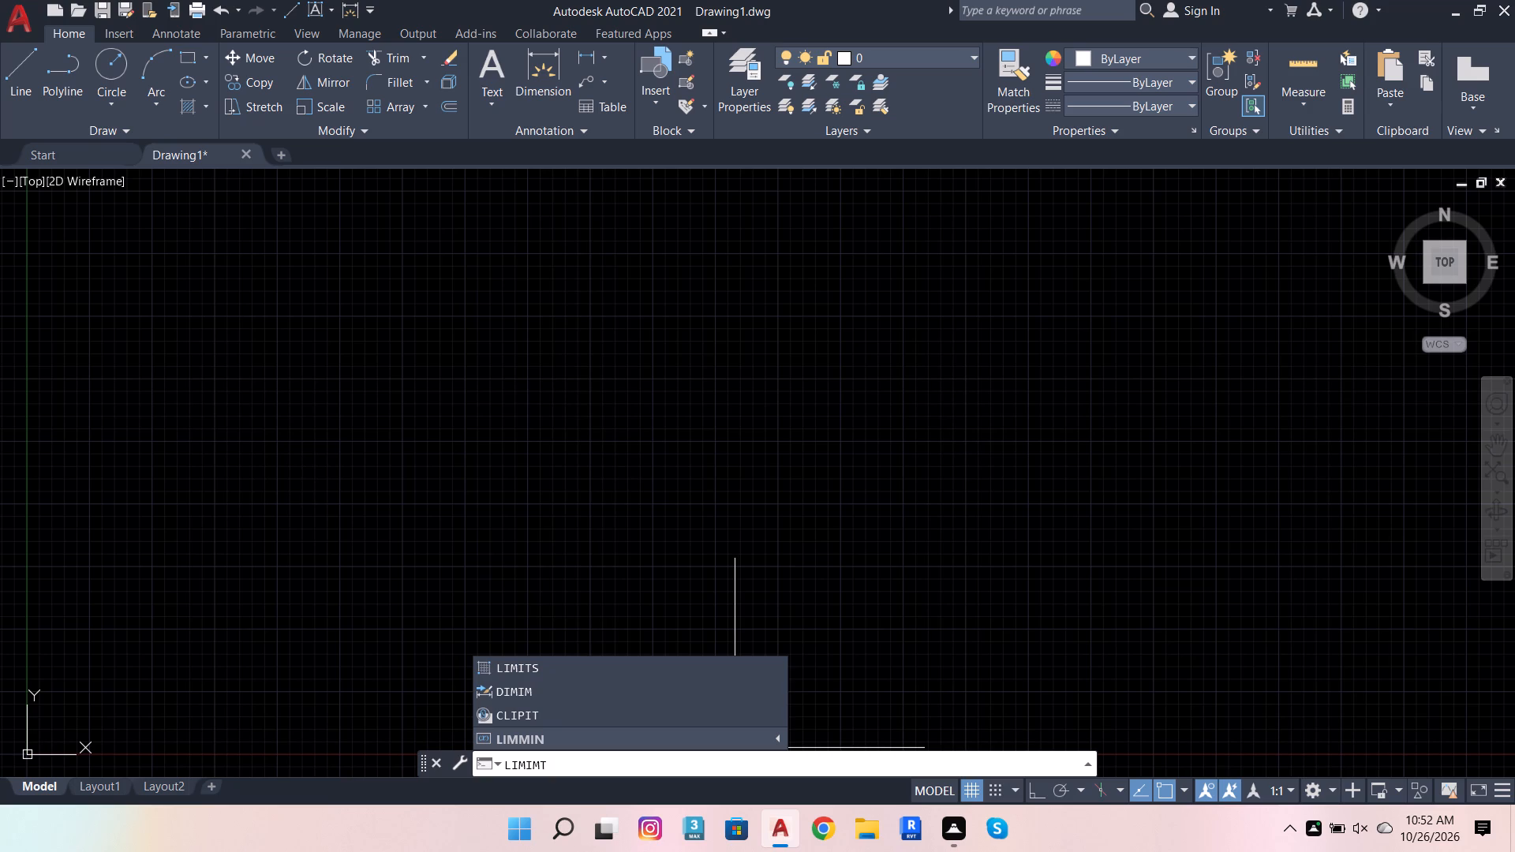
pyautogui.press('BackSpace')
pyautogui.press('BackSpace')
pyautogui.write('TS')
pyautogui.press('Return')
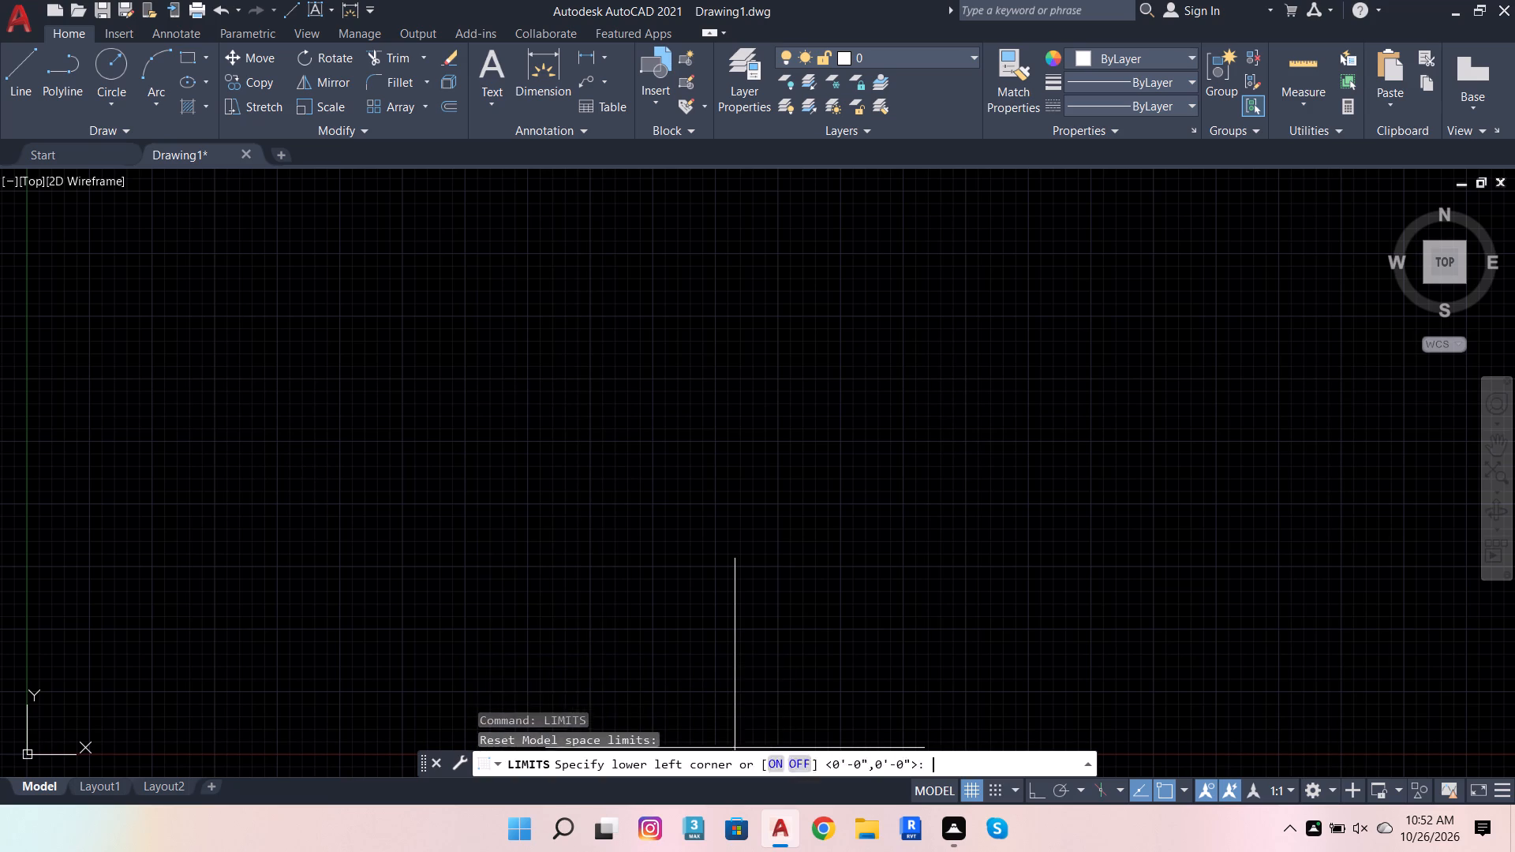
pyautogui.press('Return')
pyautogui.click(890, 765)
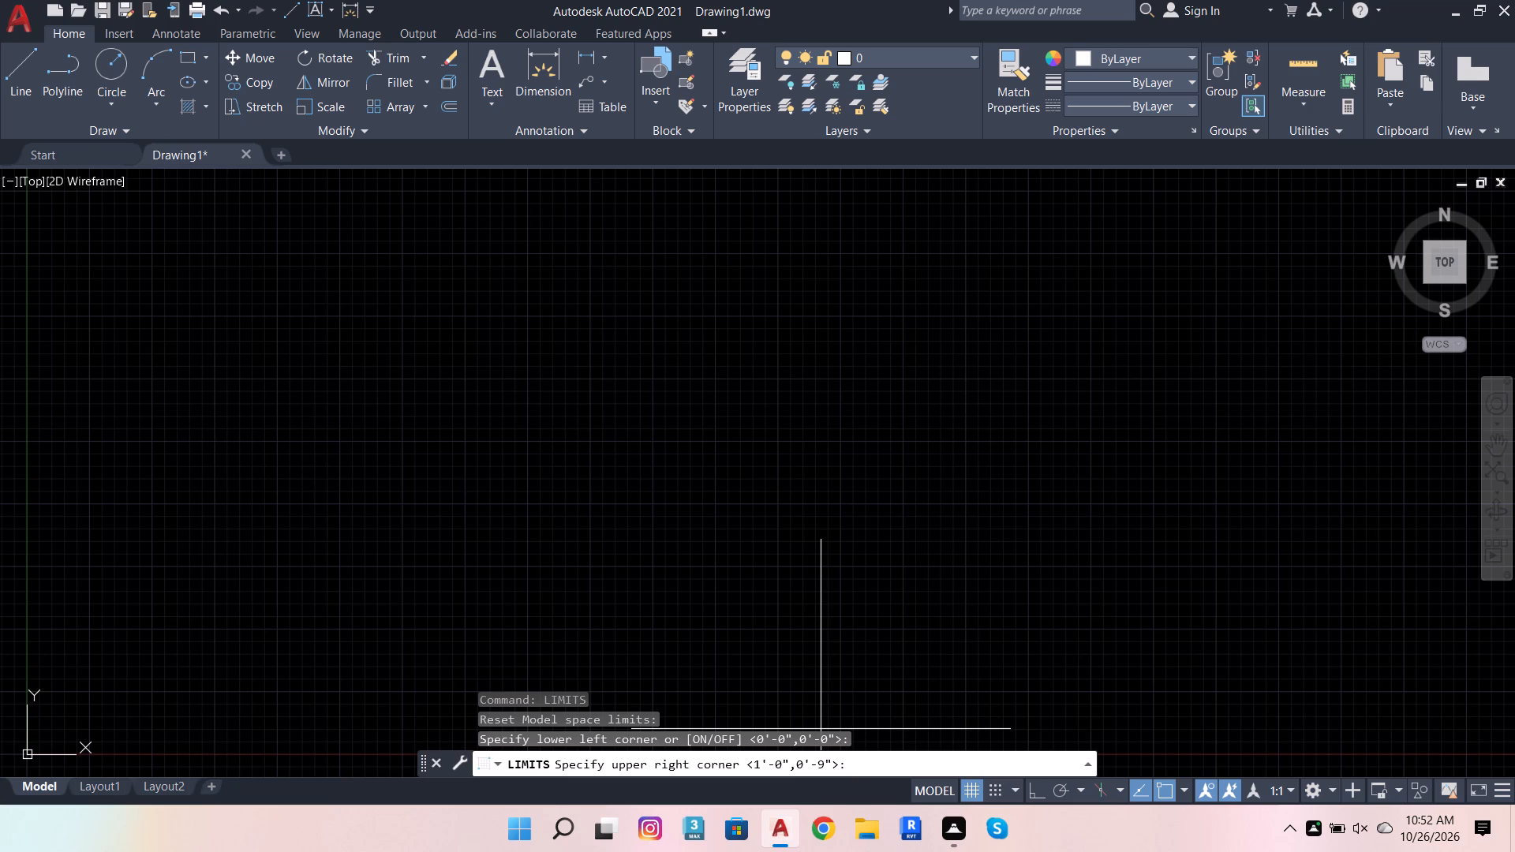
pyautogui.write("40'80'")
pyautogui.press('Left')
pyautogui.press('Left')
pyautogui.press('Left')
pyautogui.press(',')
pyautogui.press('Return')
# Zoom to show the entire drawing limits with Zoom All.
pyautogui.press('z')
pyautogui.press('Return')
pyautogui.press('a')
pyautogui.press('Return')
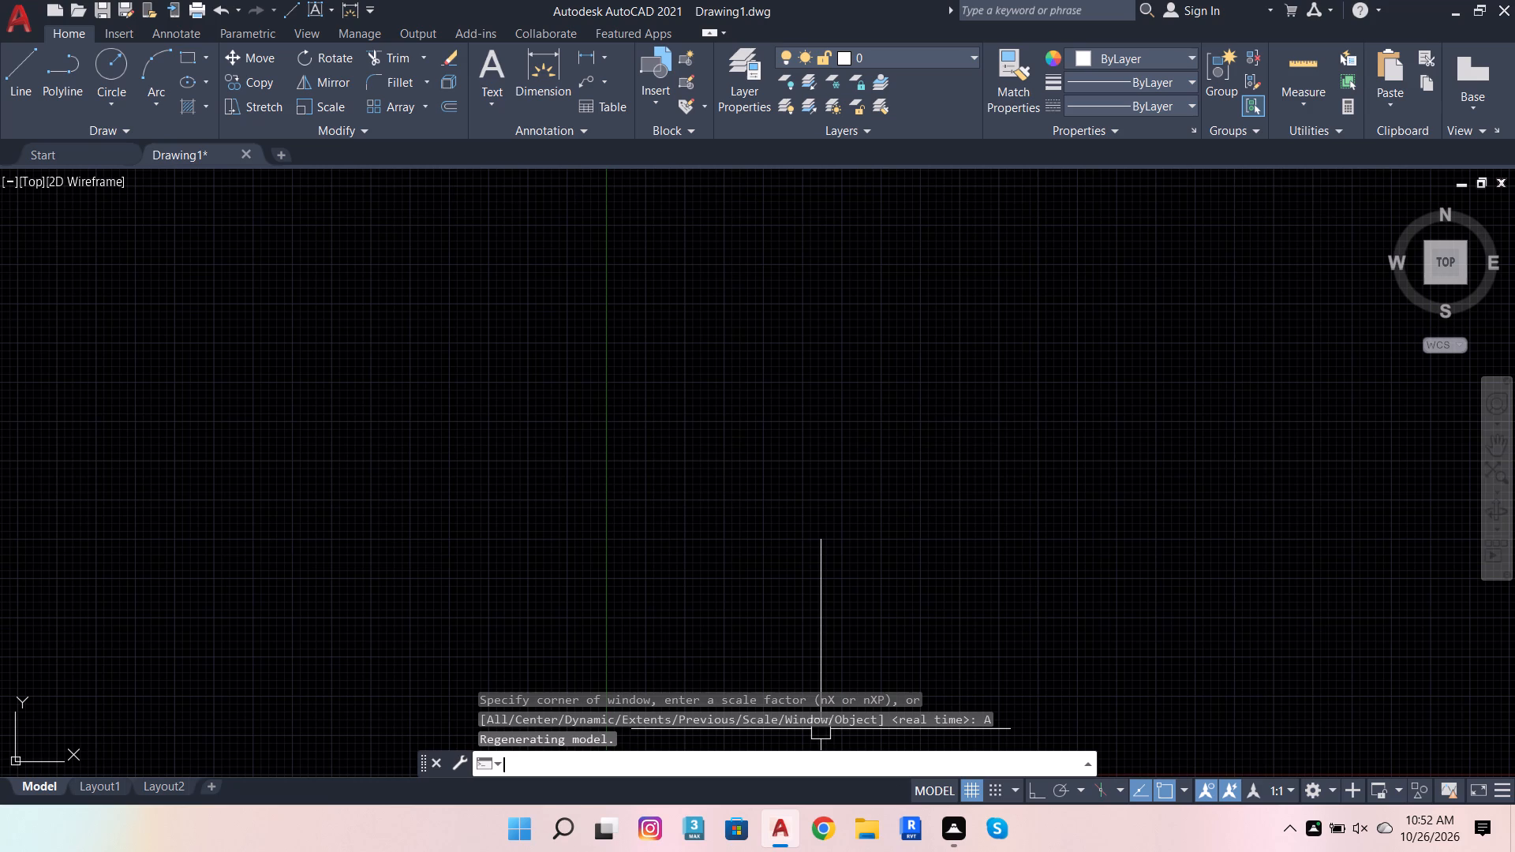
pyautogui.scroll(-2, 869, 775)
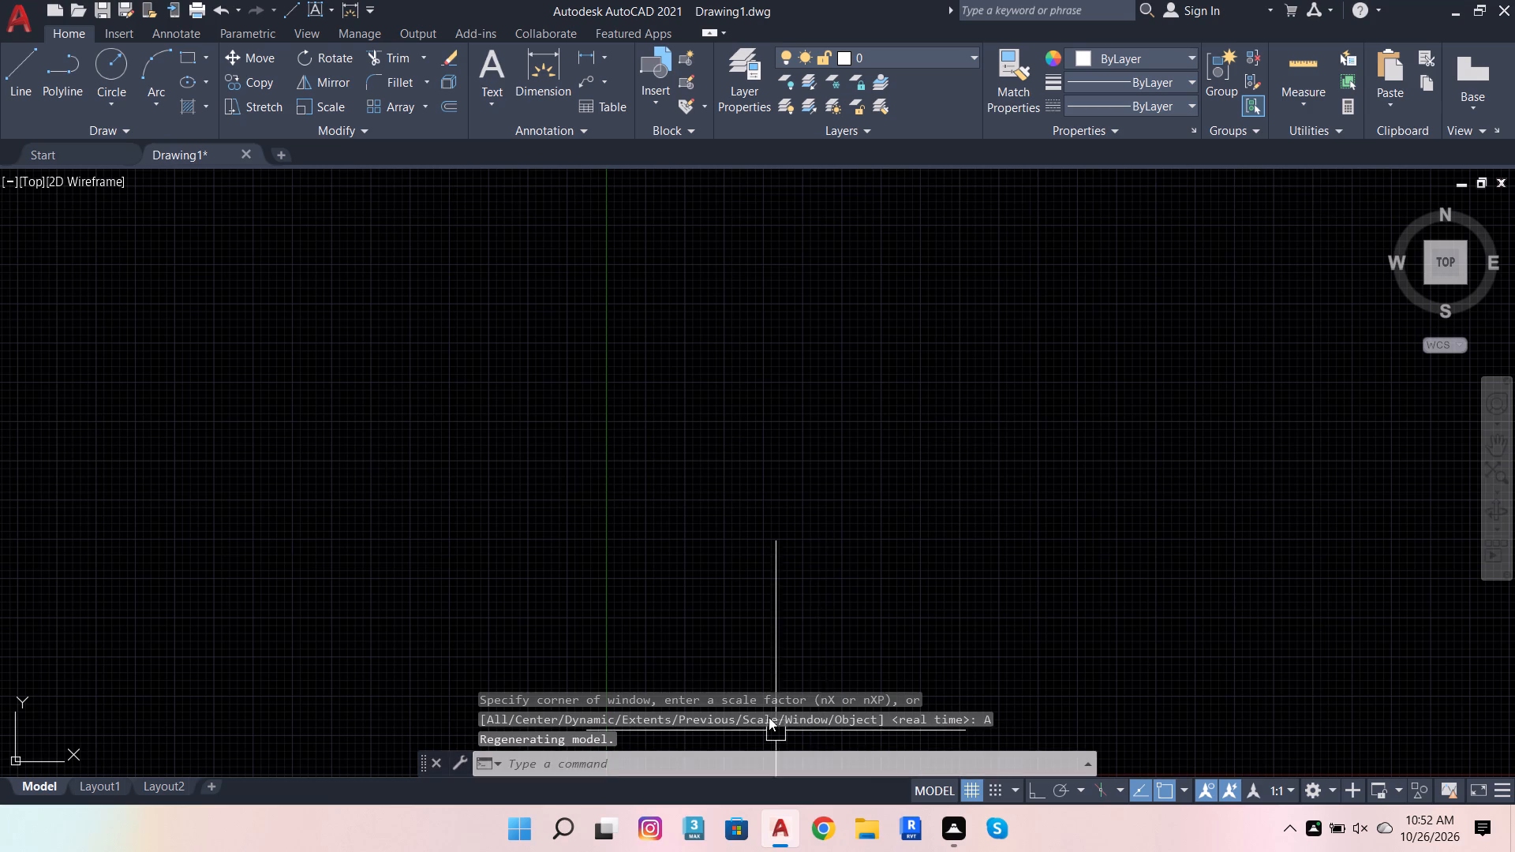
pyautogui.scroll(-3, 617, 637)
pyautogui.scroll(6, 781, 653)
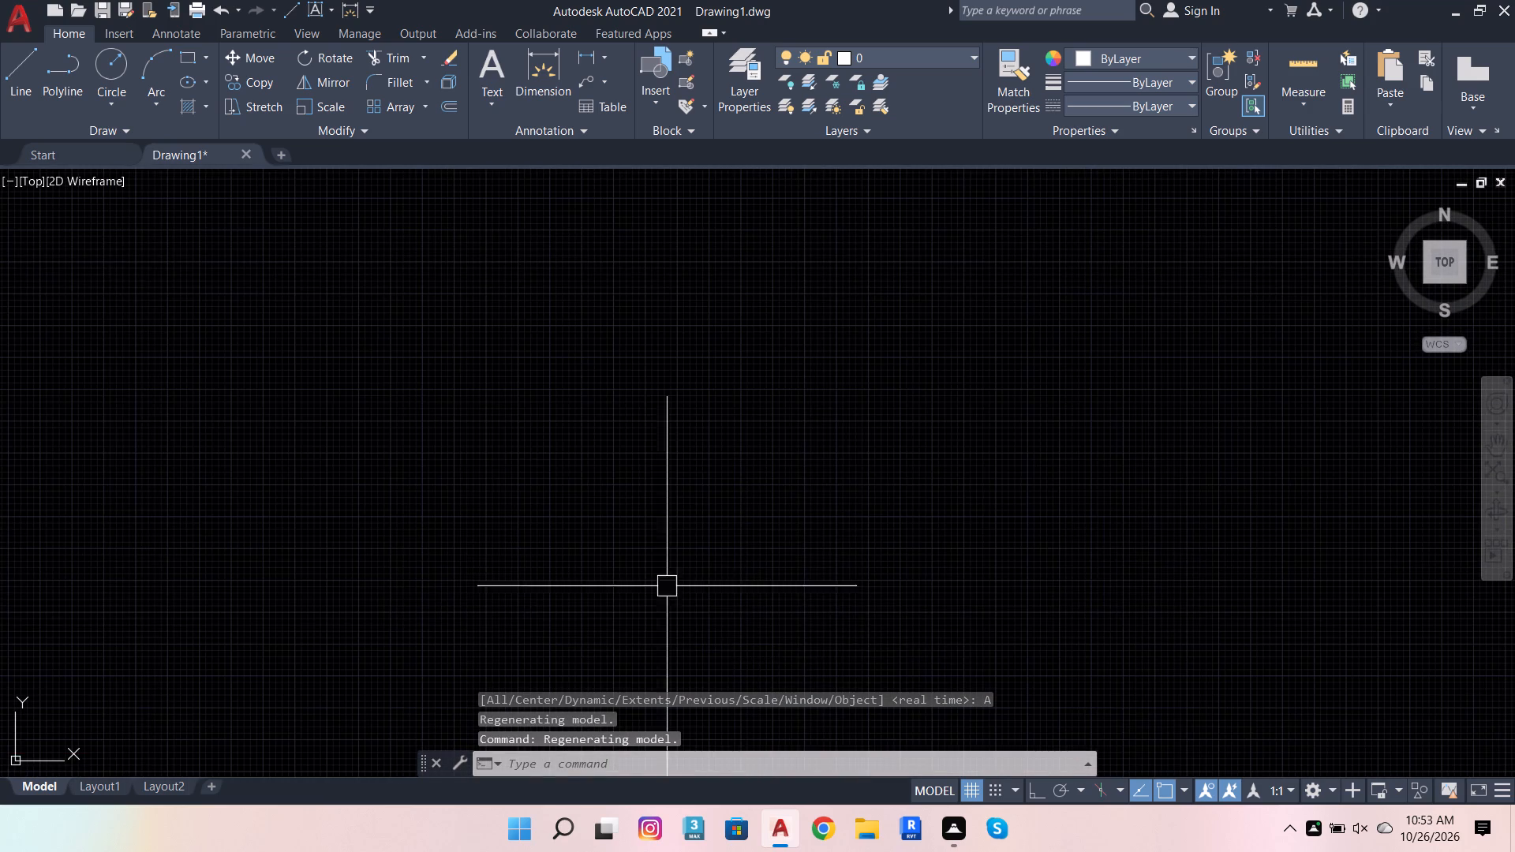
# Turn on Ortho mode.
pyautogui.click(1044, 795)
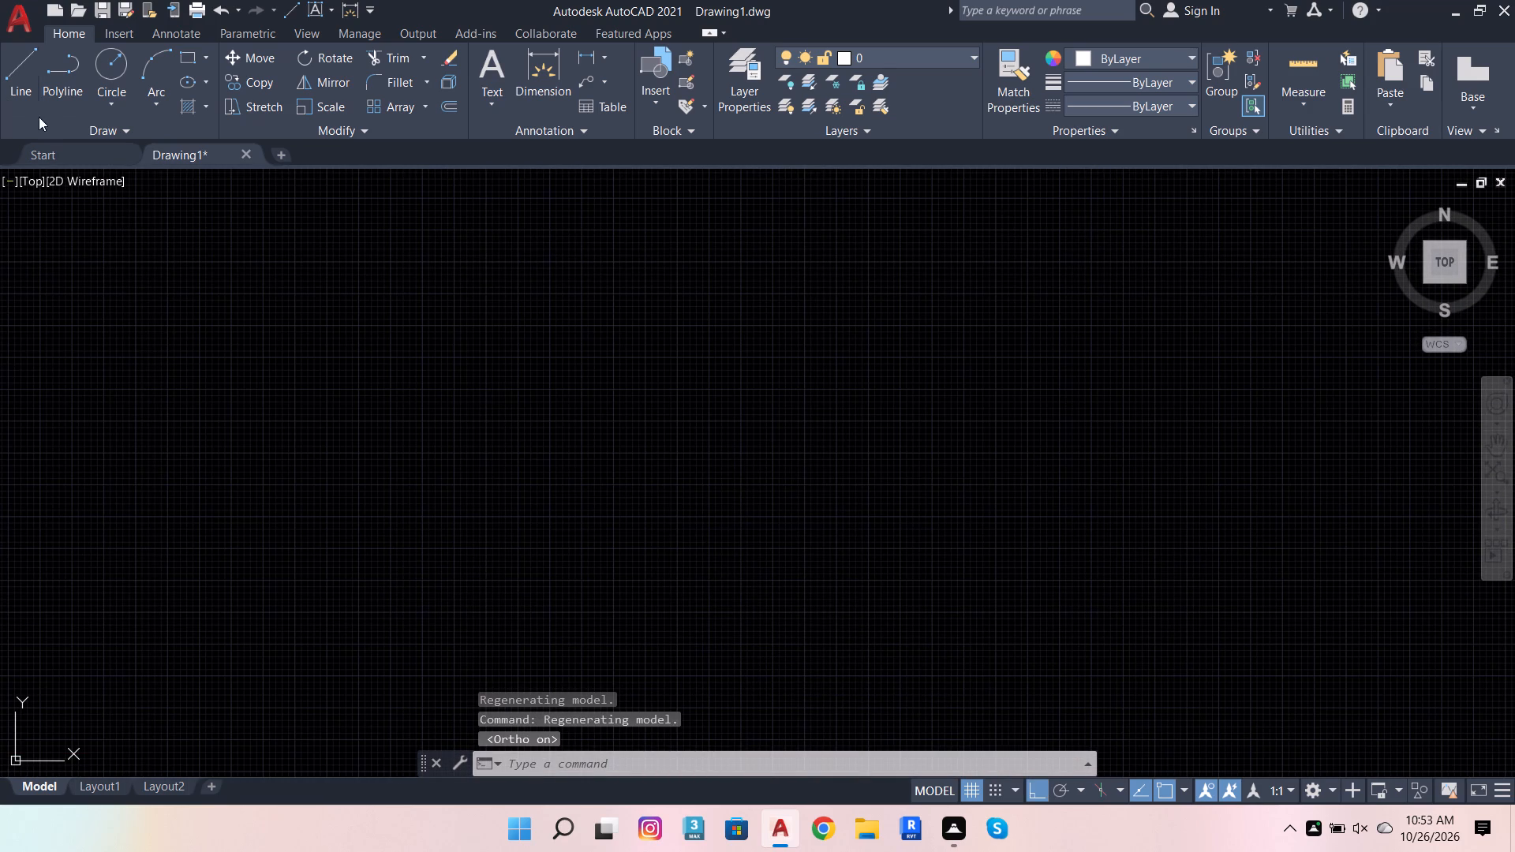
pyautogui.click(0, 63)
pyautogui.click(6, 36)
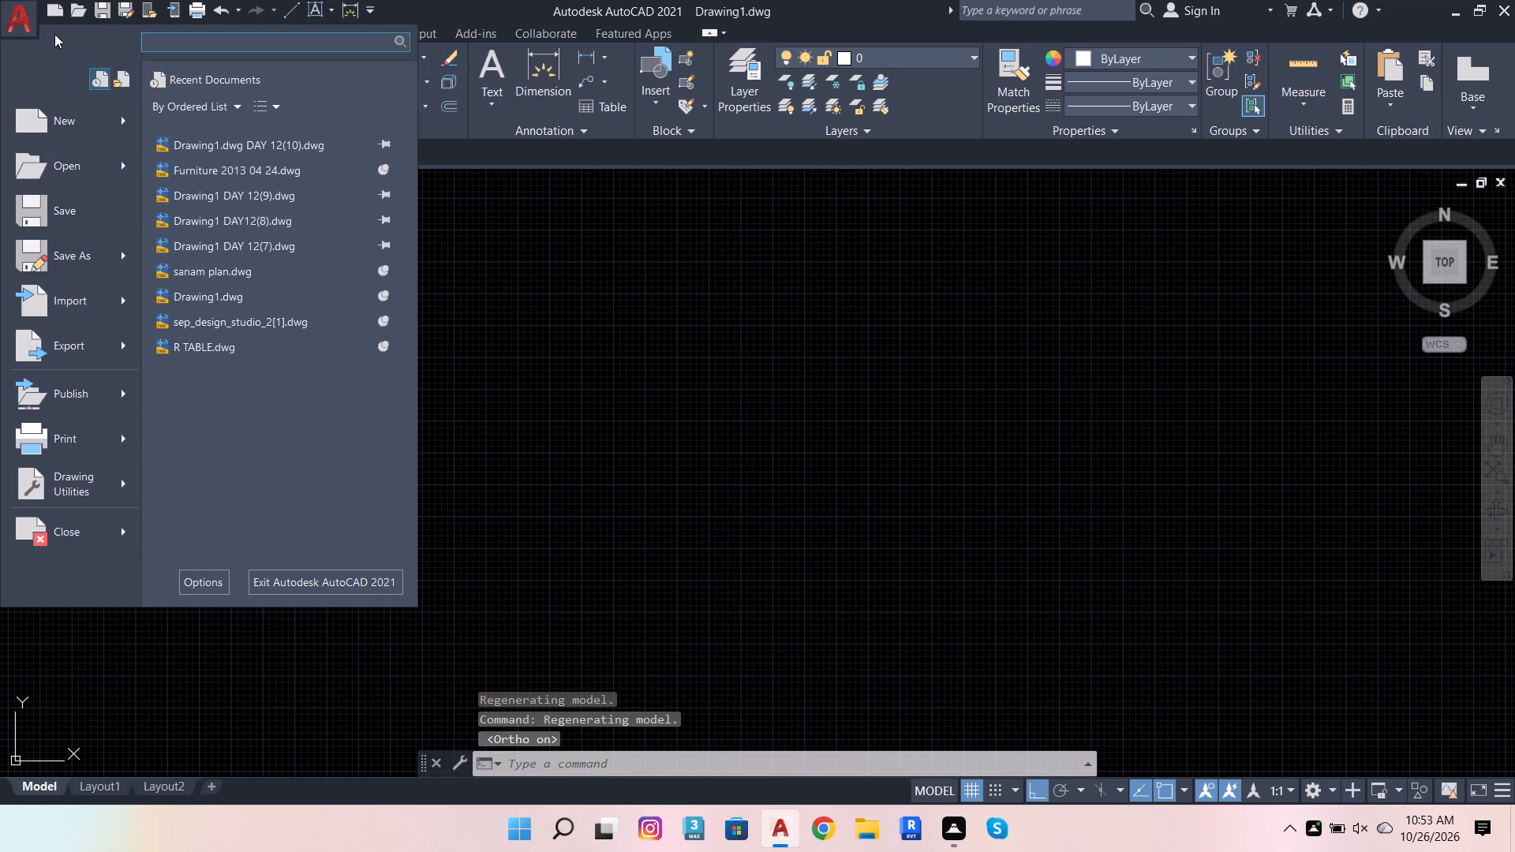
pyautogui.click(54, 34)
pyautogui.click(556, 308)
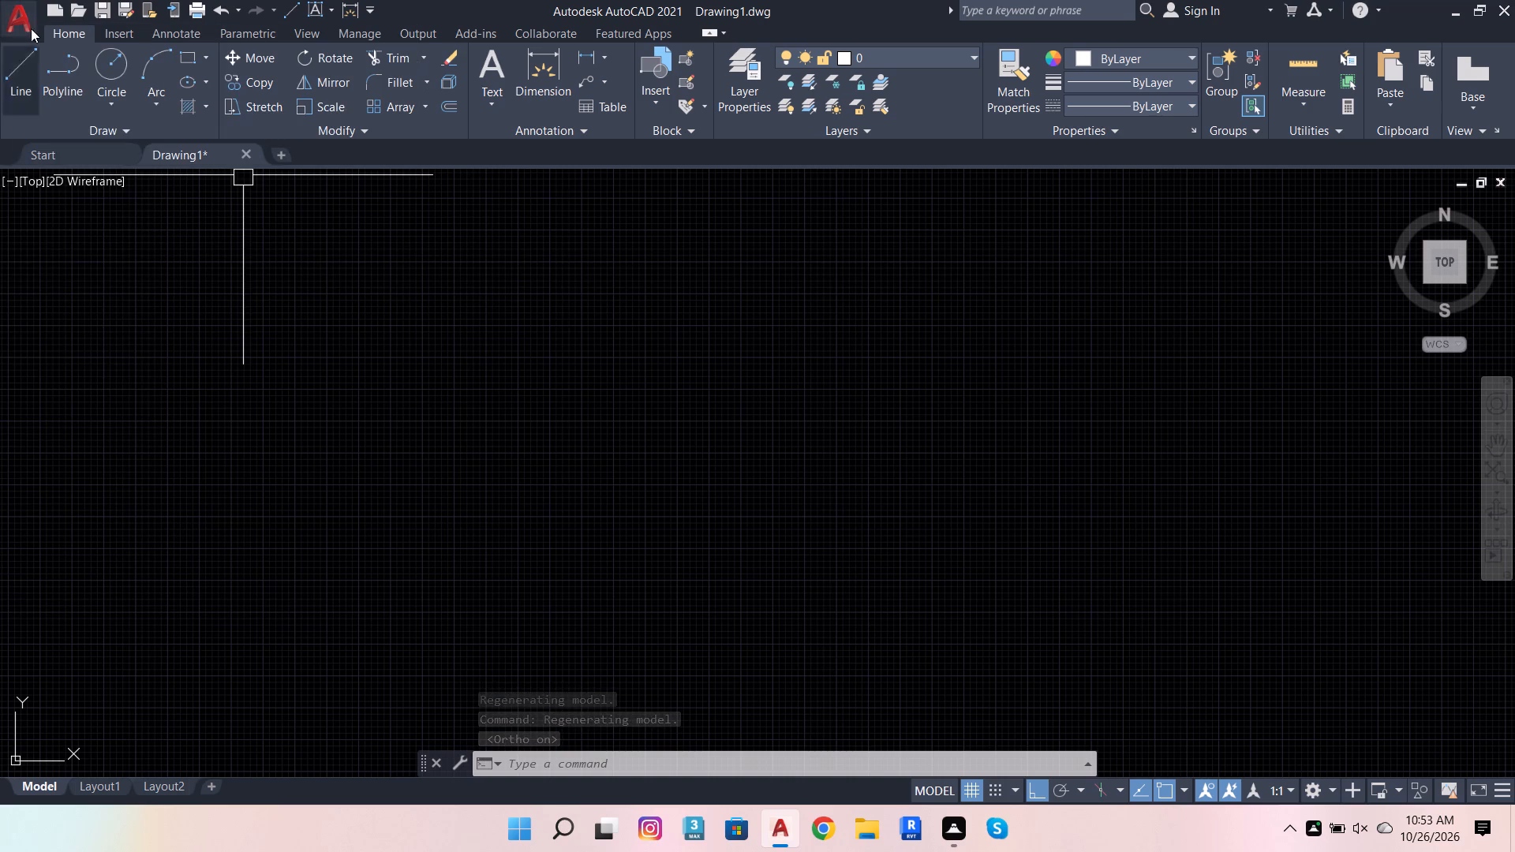
# Draw a 32' horizontal line to the right near the bottom of the drawing area.
pyautogui.click(35, 53)
pyautogui.click(206, 618)
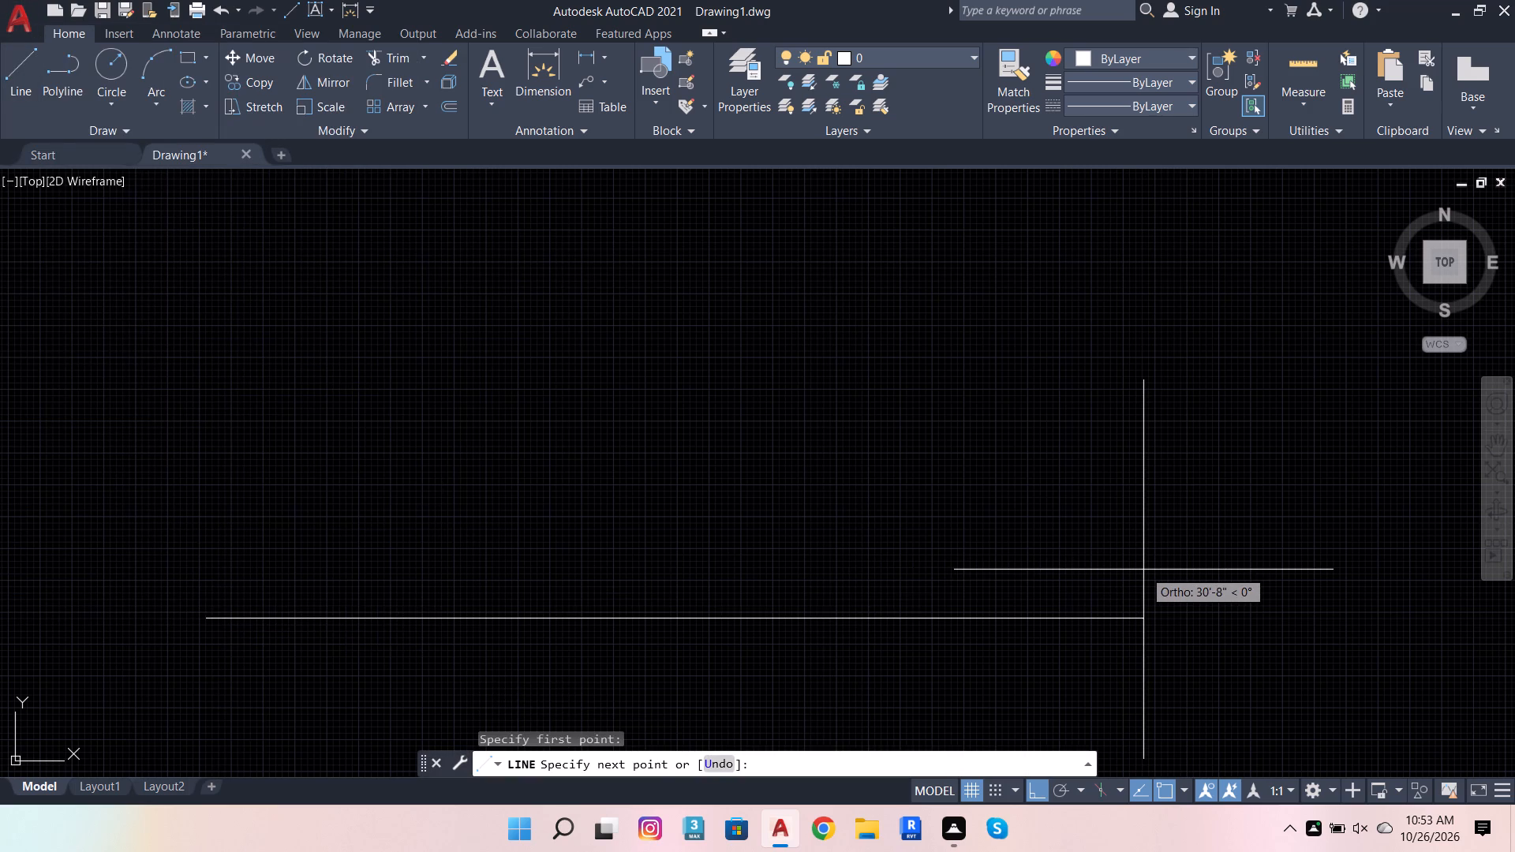
pyautogui.write("32'")
pyautogui.press('Return')
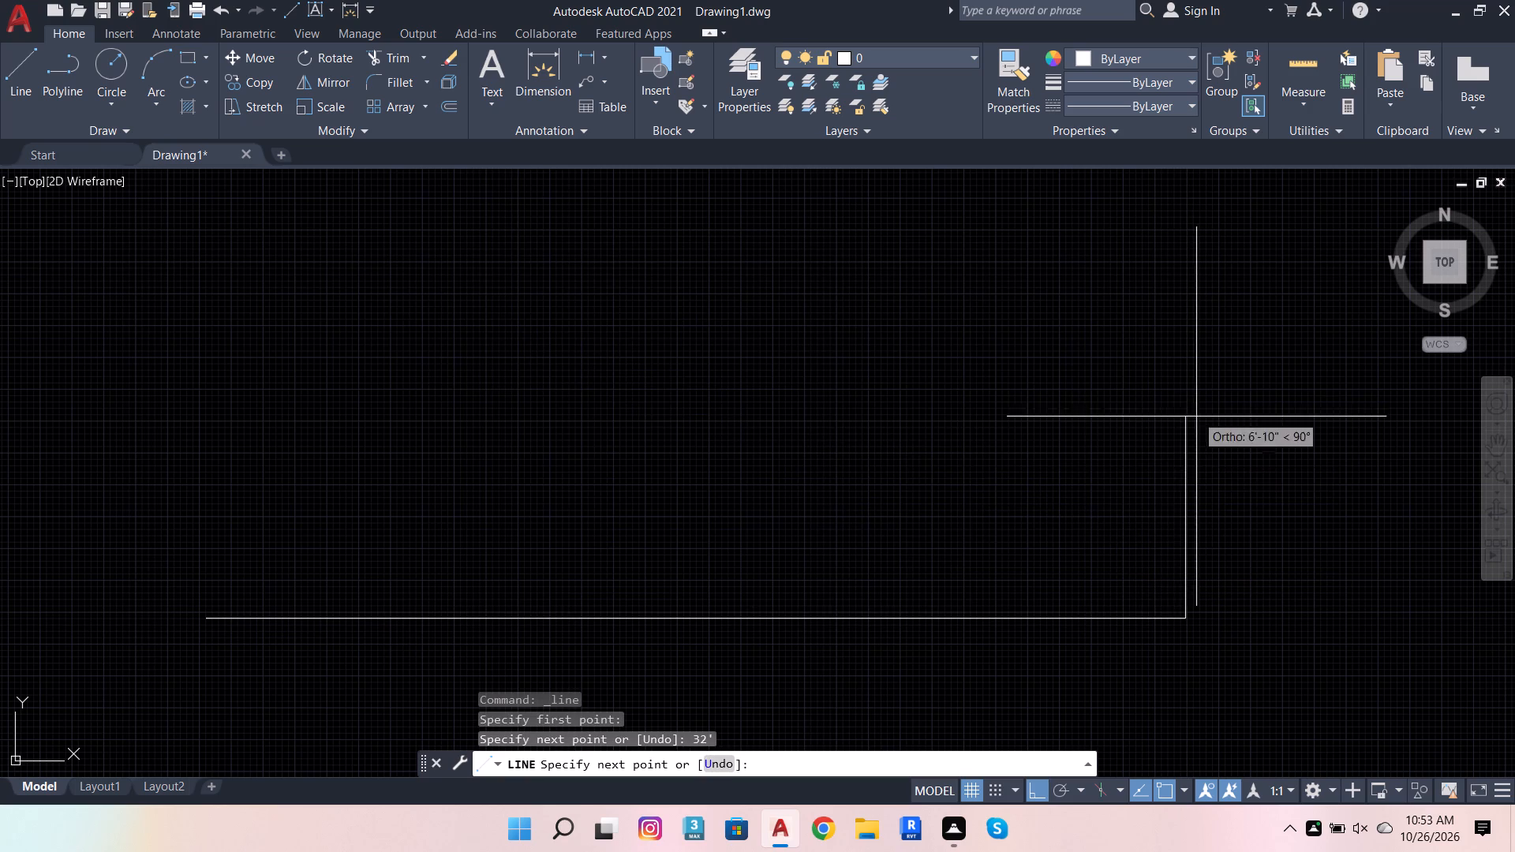
# Continue the line upward from the right end of the 32' line with segments of 1'6", 12' and 6".
pyautogui.scroll(-1, 859, 570)
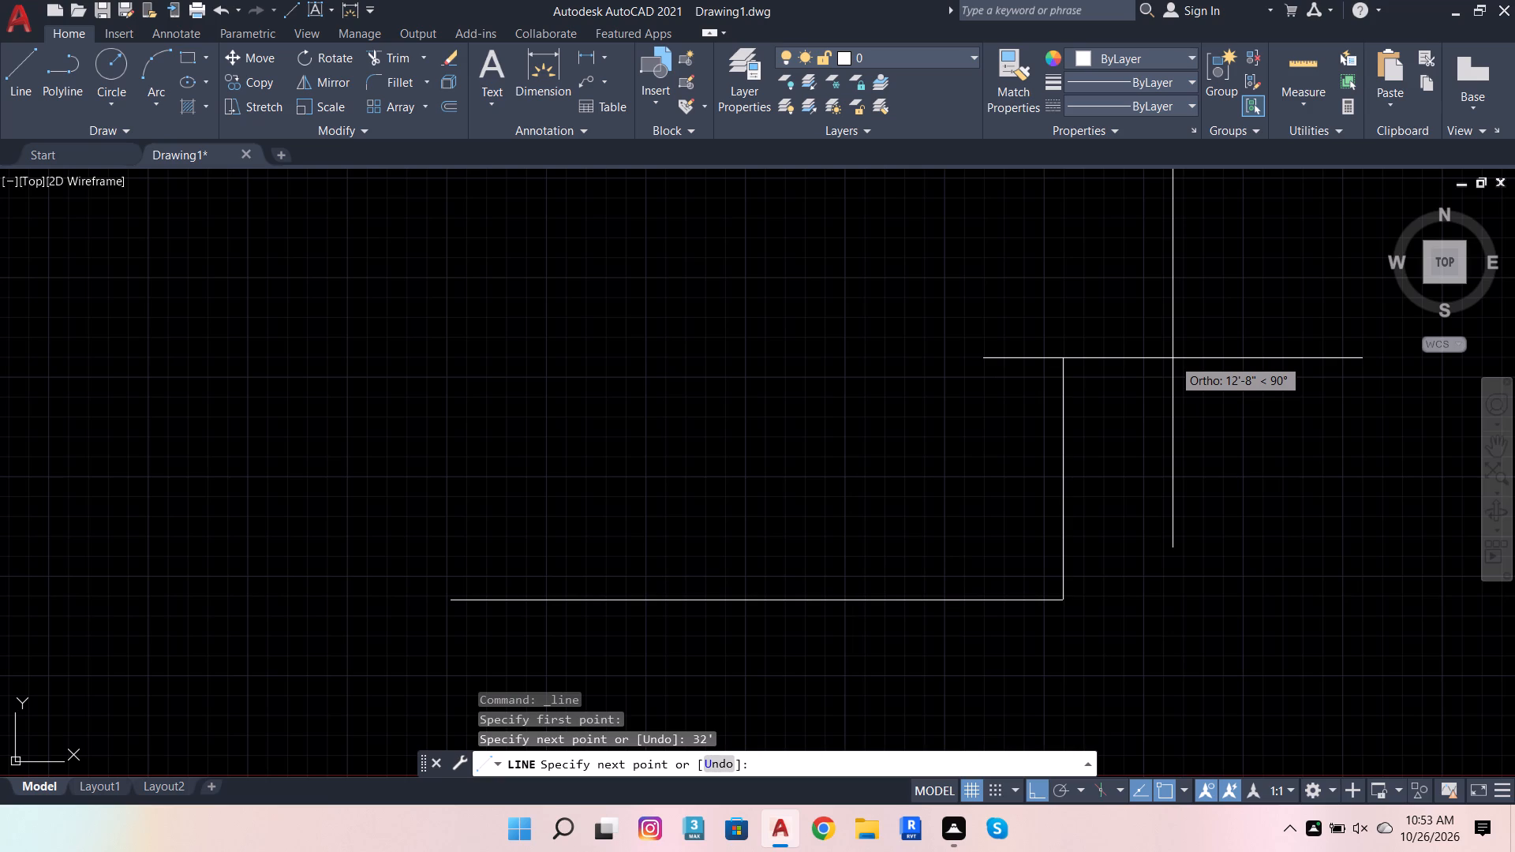
pyautogui.scroll(-5, 1102, 507)
pyautogui.scroll(2, 1135, 505)
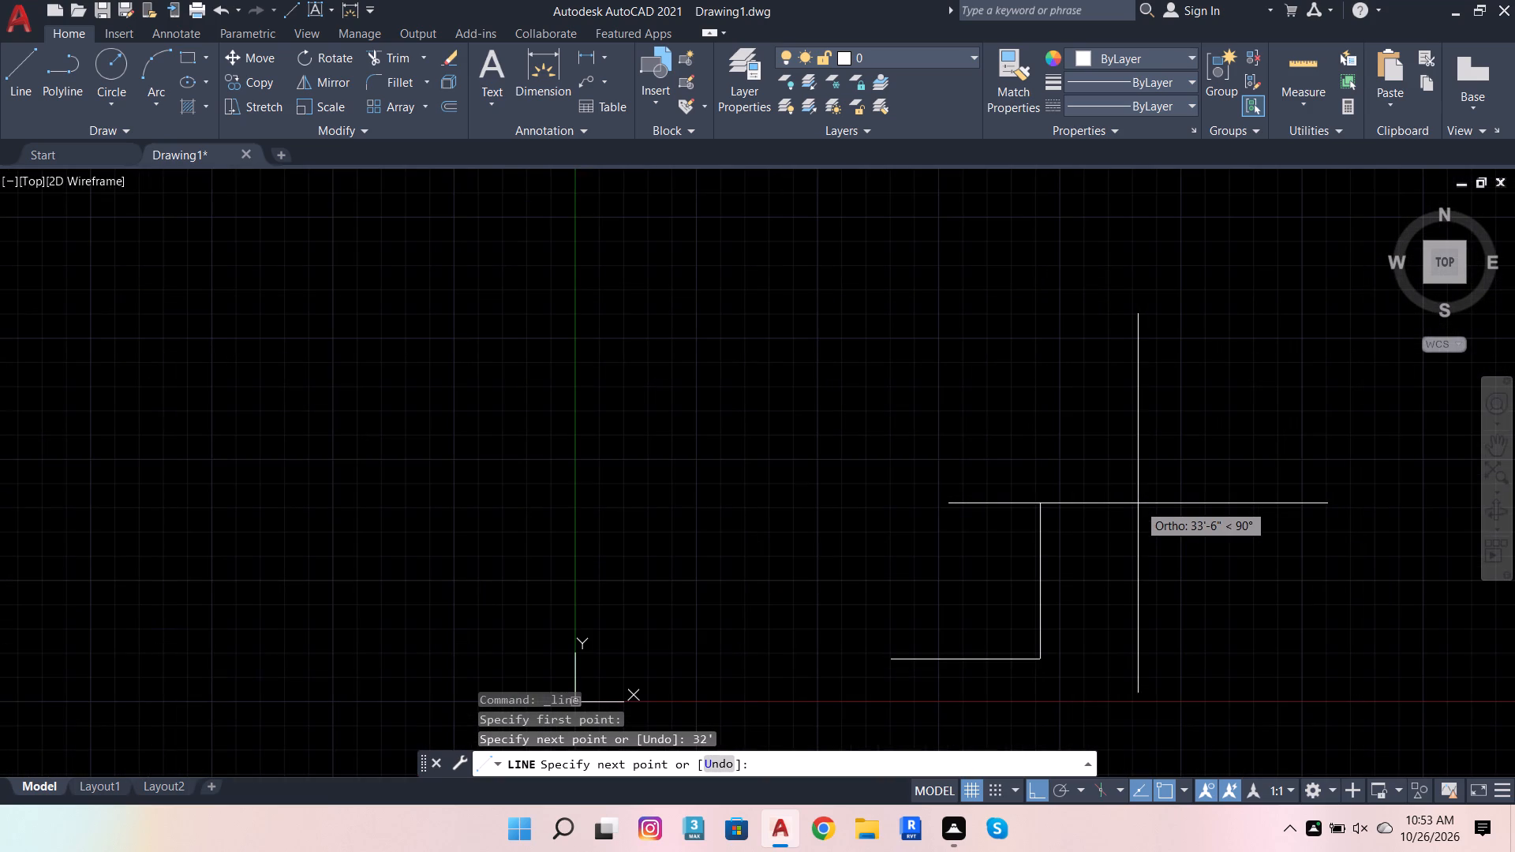
pyautogui.write("1'6")
pyautogui.press('Return')
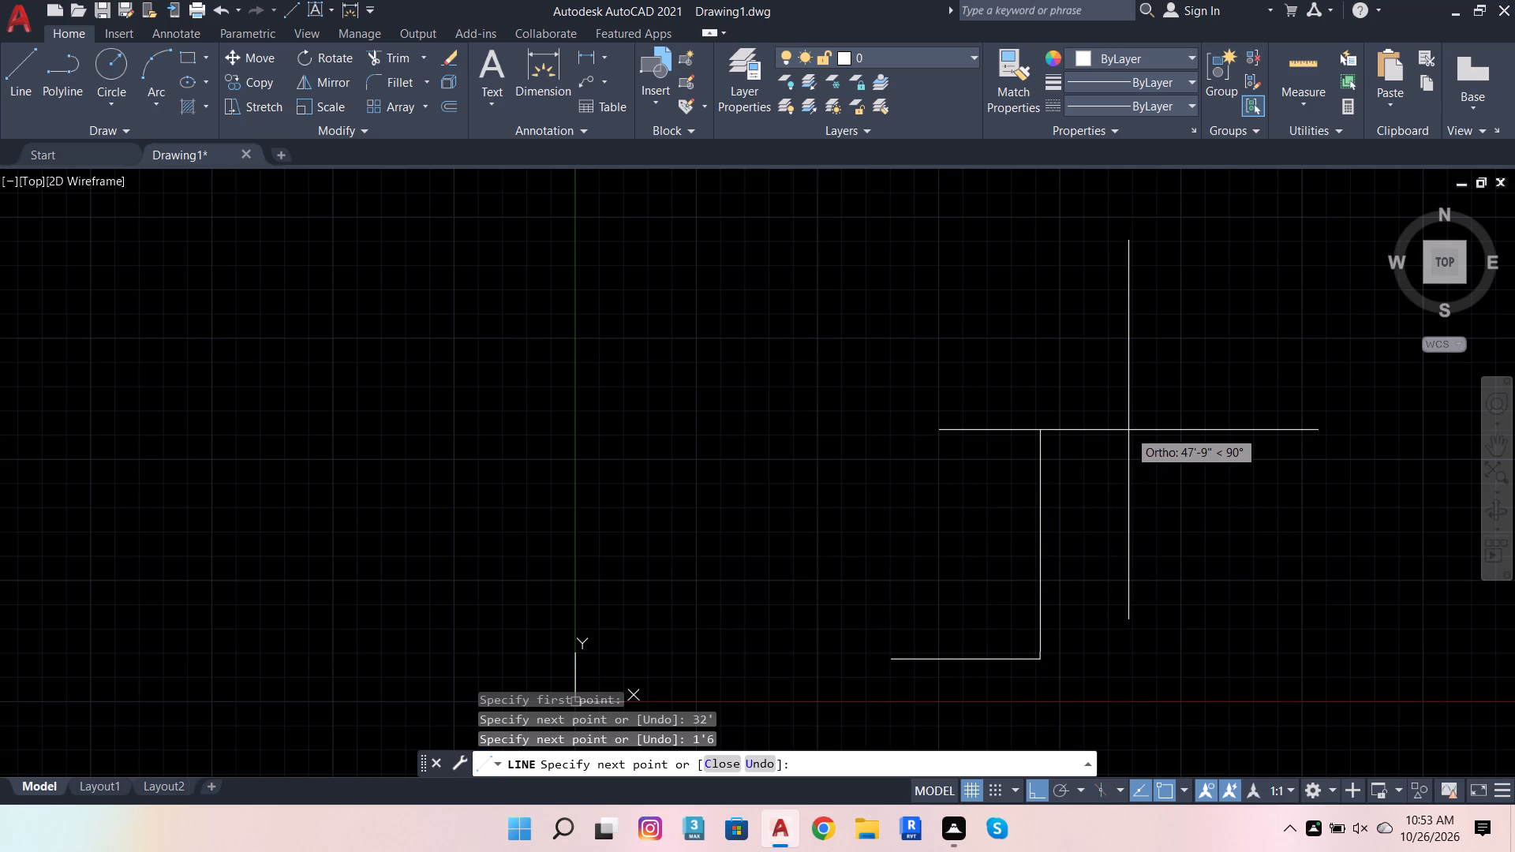
pyautogui.write('15')
pyautogui.press('BackSpace')
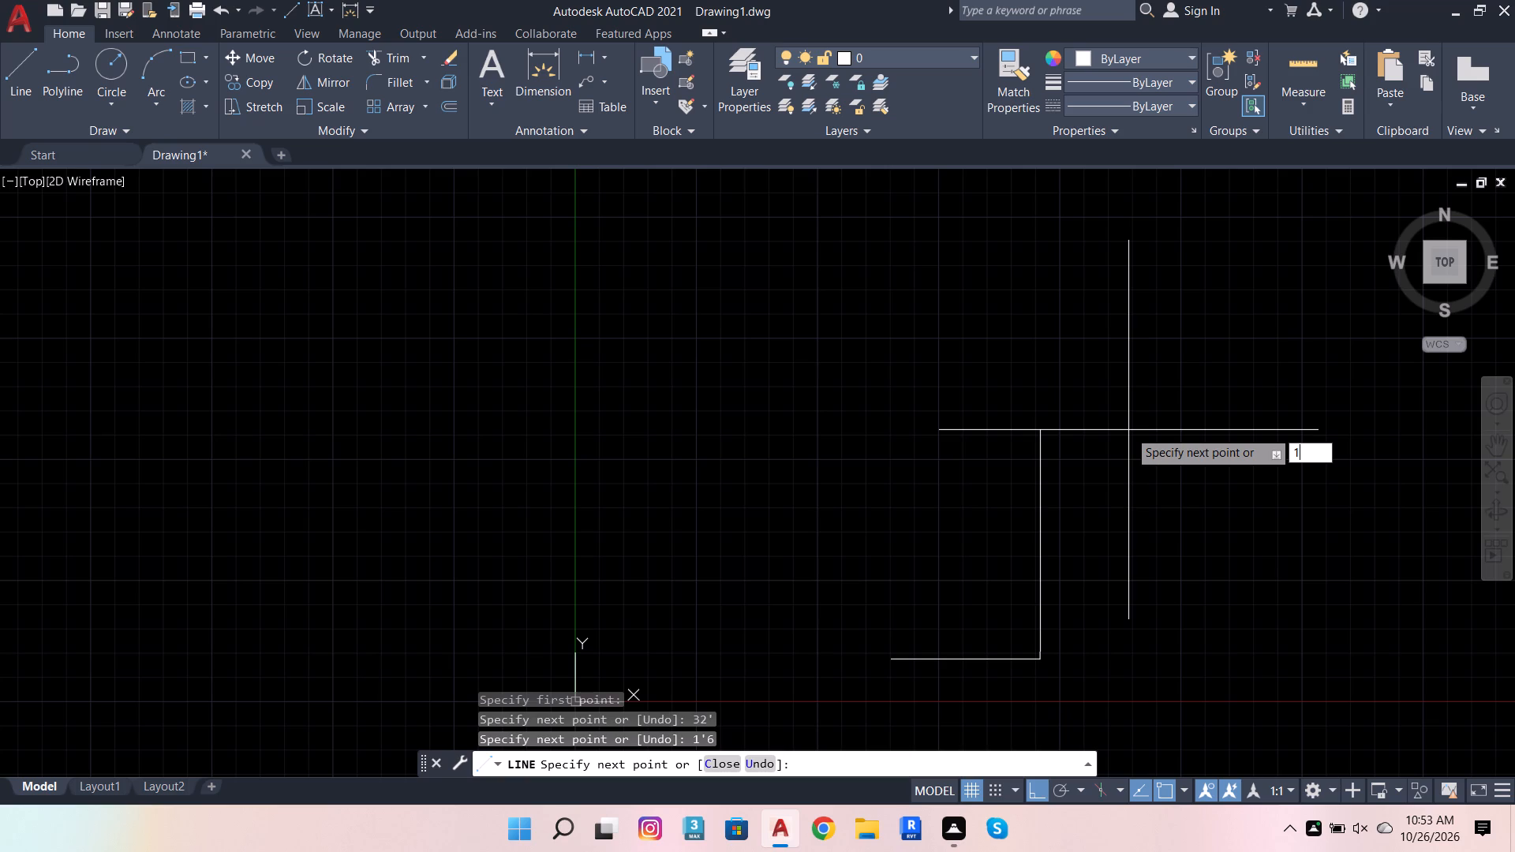
pyautogui.write("2'")
pyautogui.press('Return')
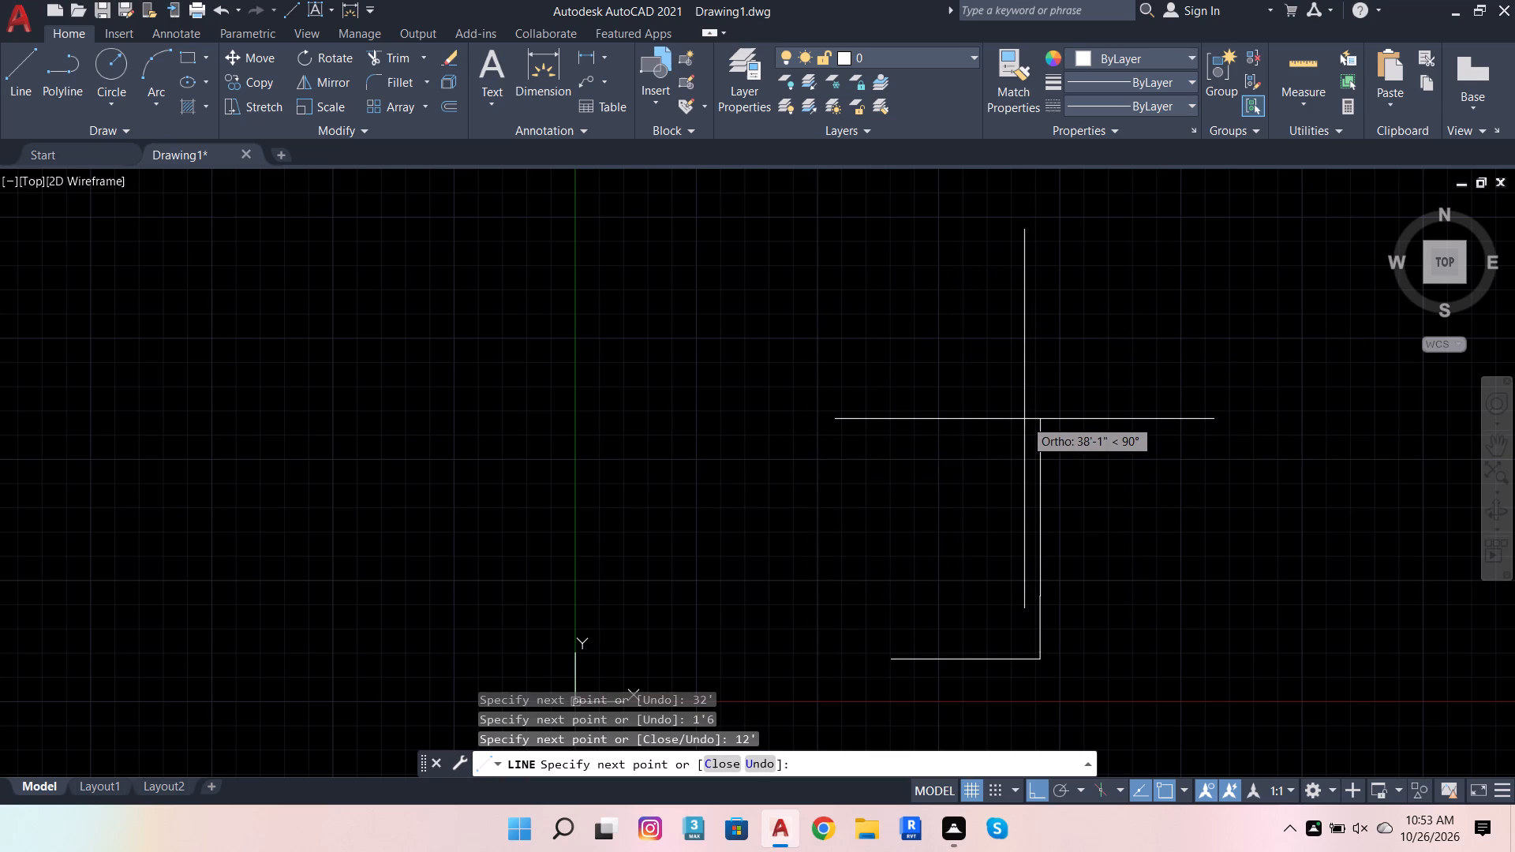
pyautogui.press('6')
pyautogui.press('Return')
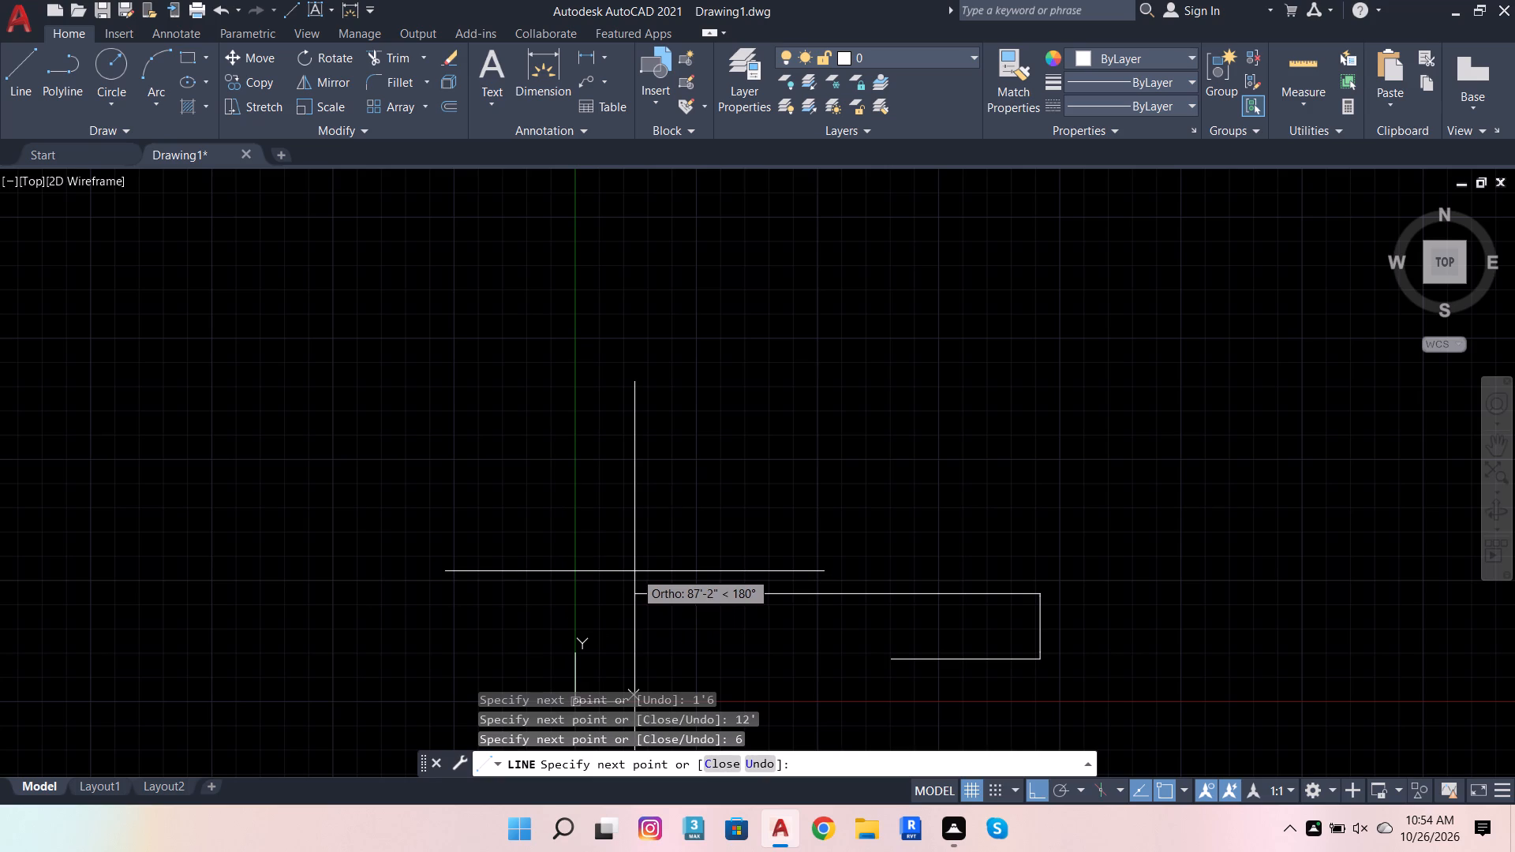
pyautogui.scroll(3, 1003, 637)
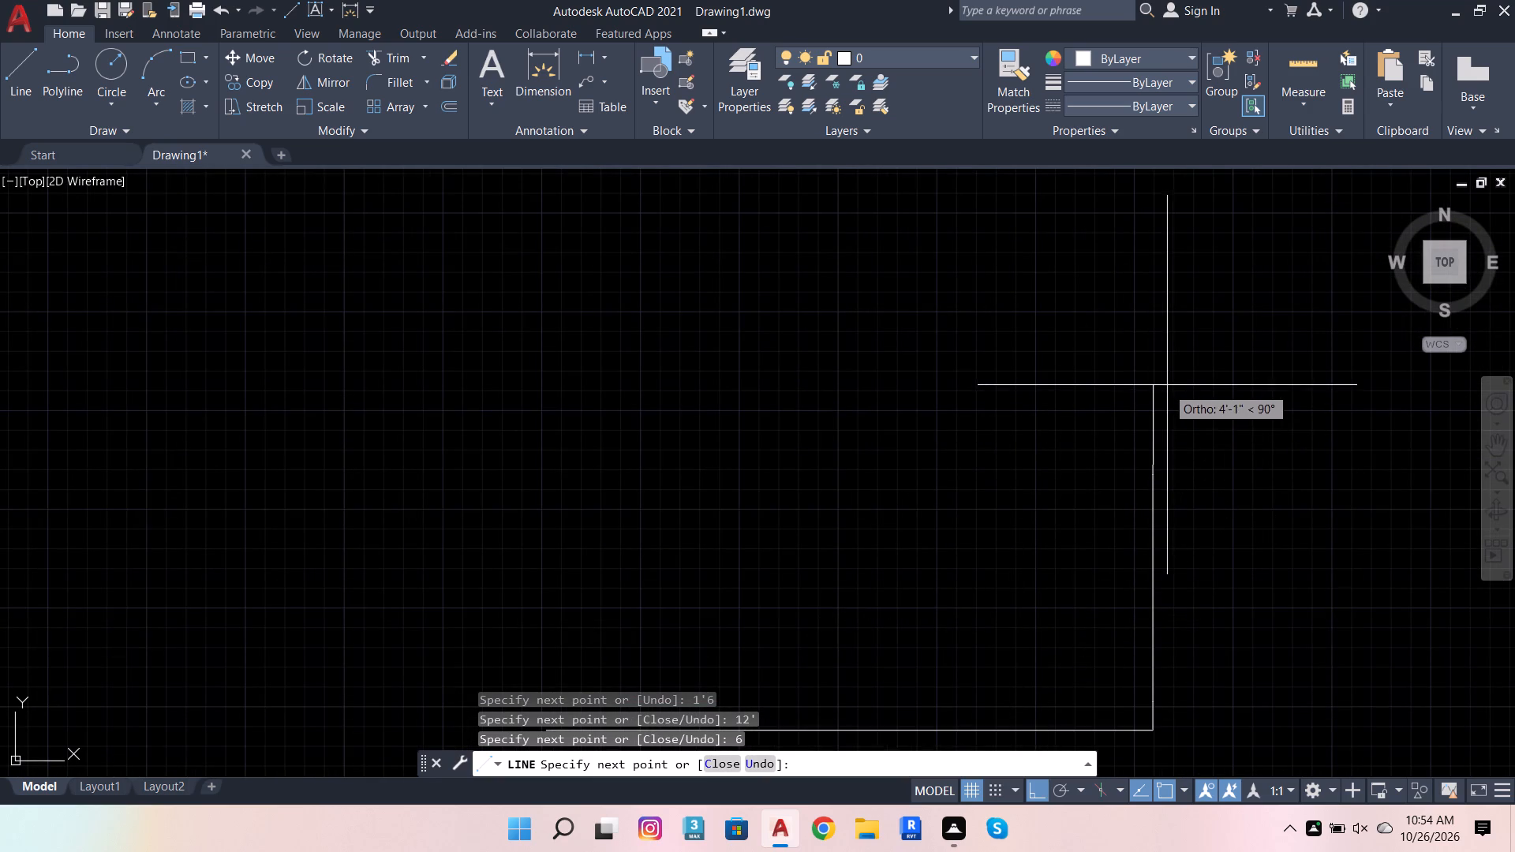
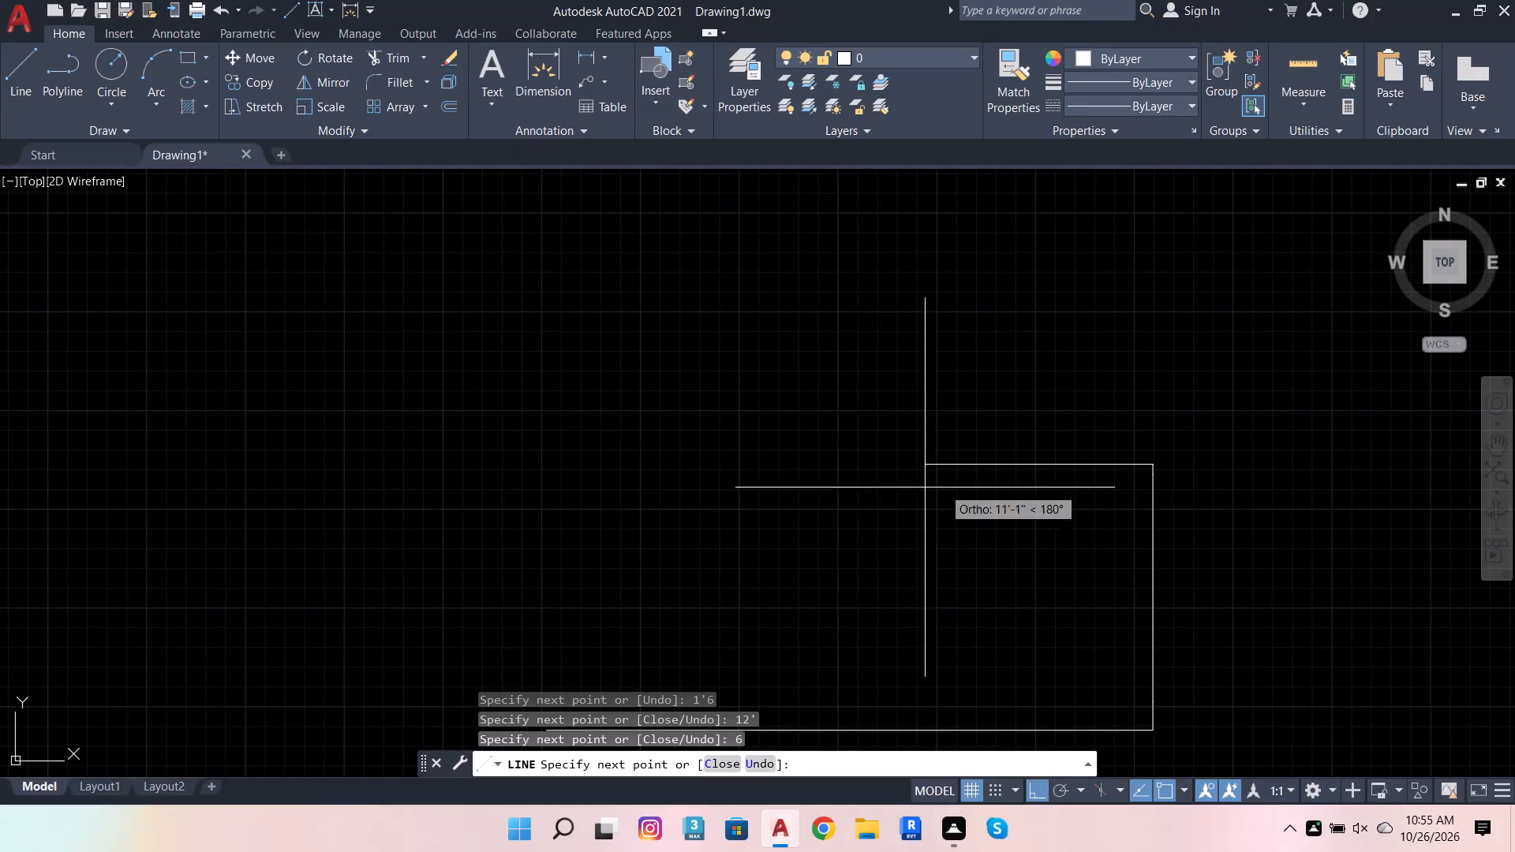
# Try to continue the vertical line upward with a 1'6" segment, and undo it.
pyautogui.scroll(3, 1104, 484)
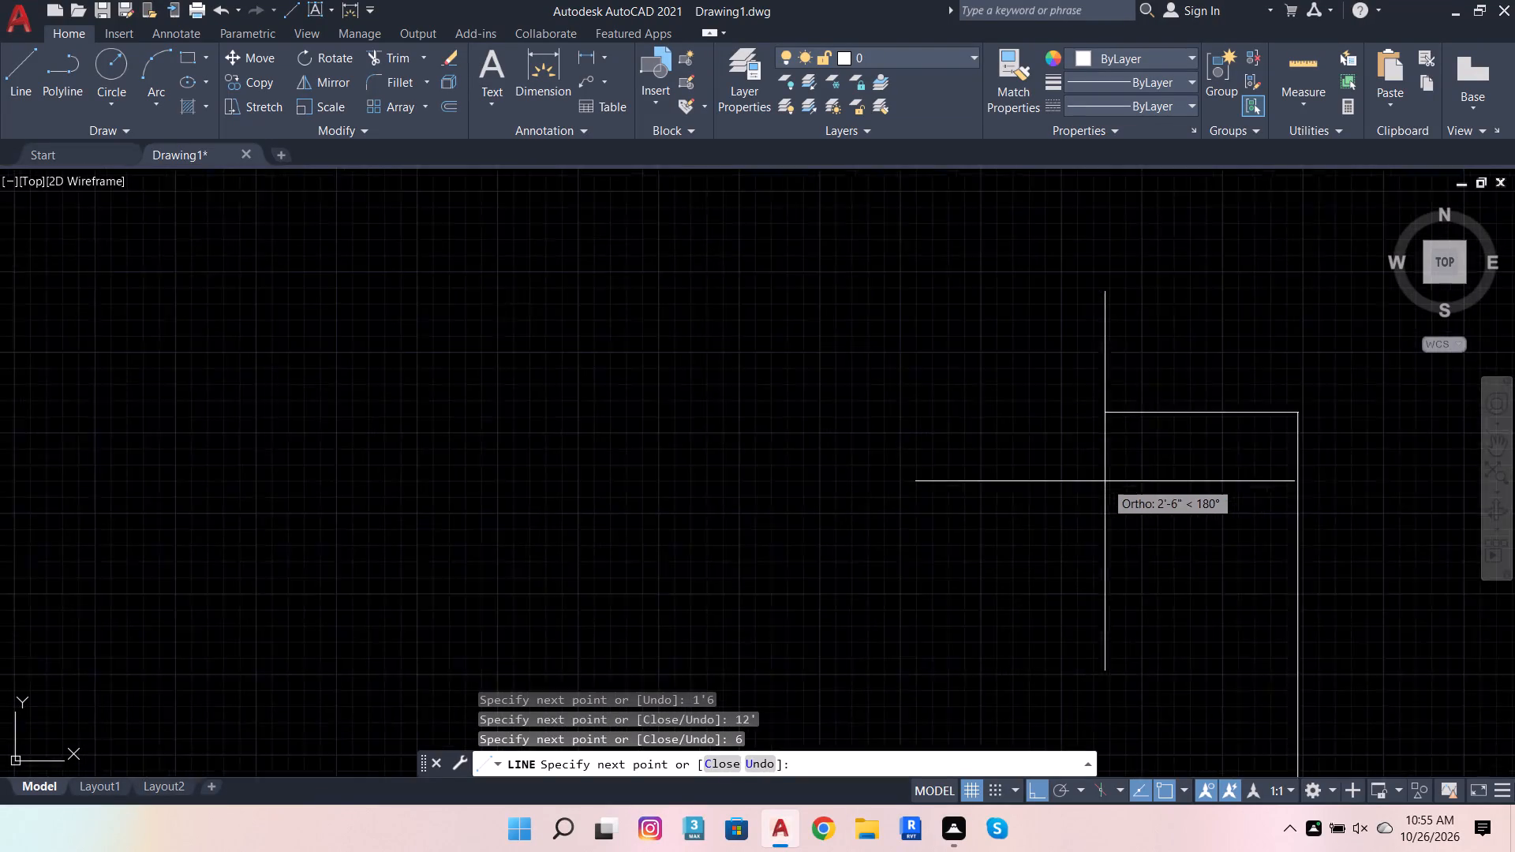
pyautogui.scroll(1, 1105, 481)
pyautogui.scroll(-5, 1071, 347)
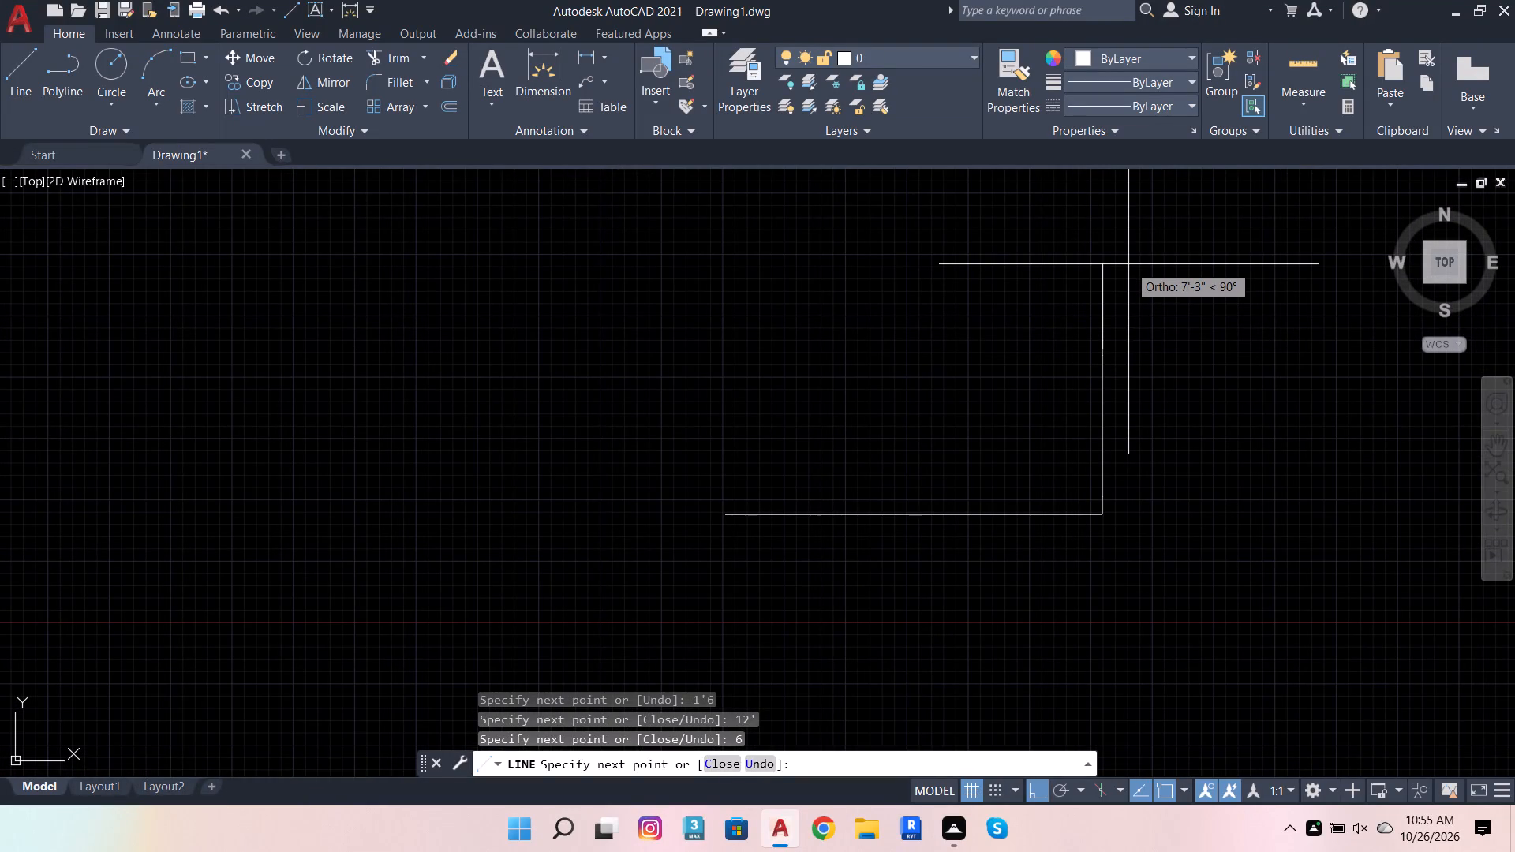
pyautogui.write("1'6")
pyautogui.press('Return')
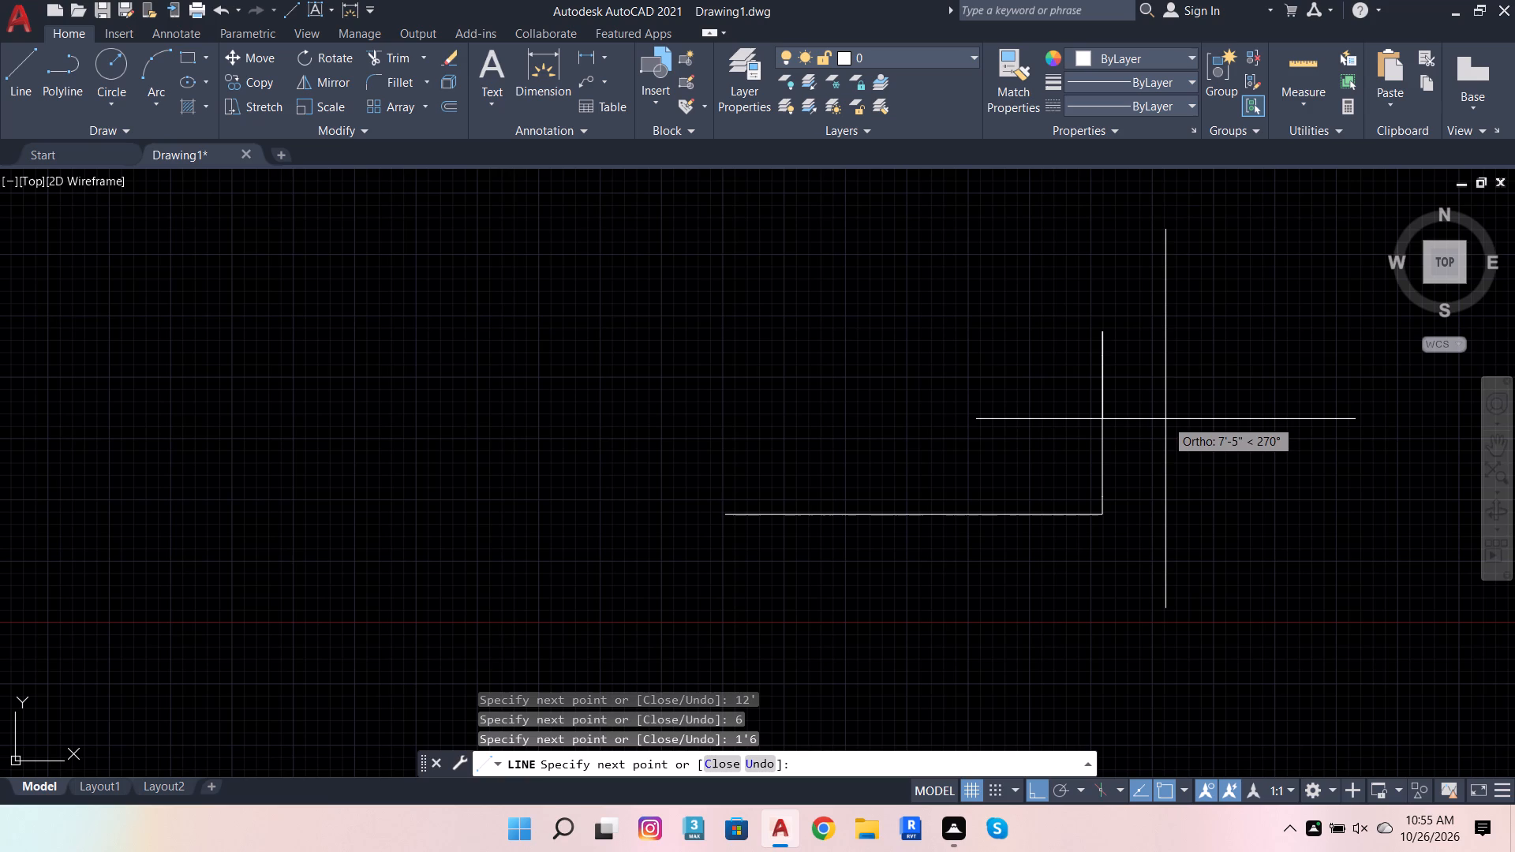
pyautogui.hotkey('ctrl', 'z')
# Continue the vertical line upward from the 6" segment with segments of 11', 1'6" and 6".
pyautogui.scroll(2, 1096, 327)
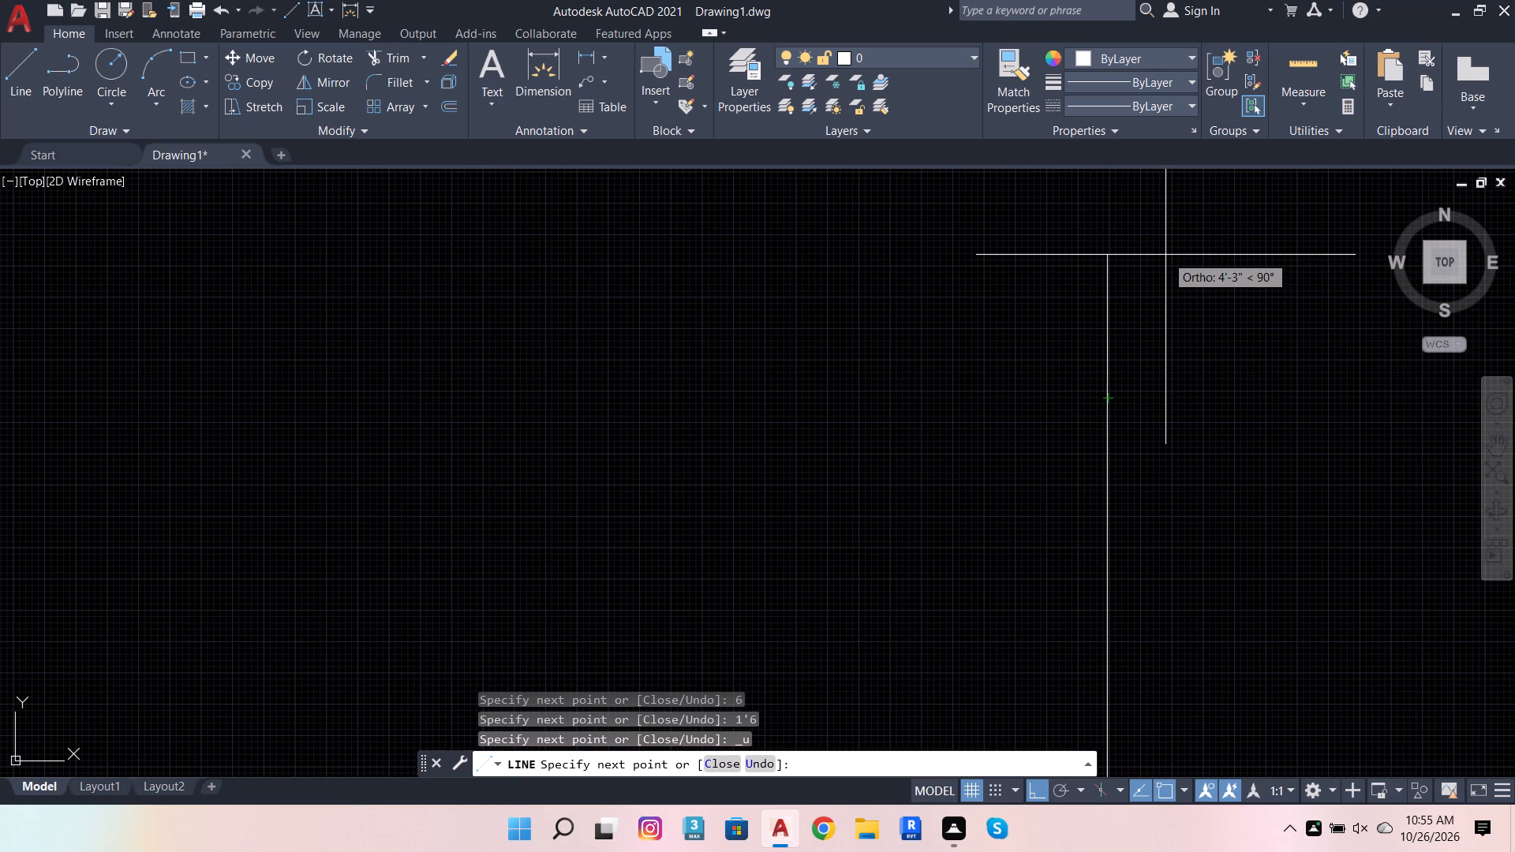
pyautogui.write("11'")
pyautogui.press('Return')
pyautogui.scroll(-3, 991, 550)
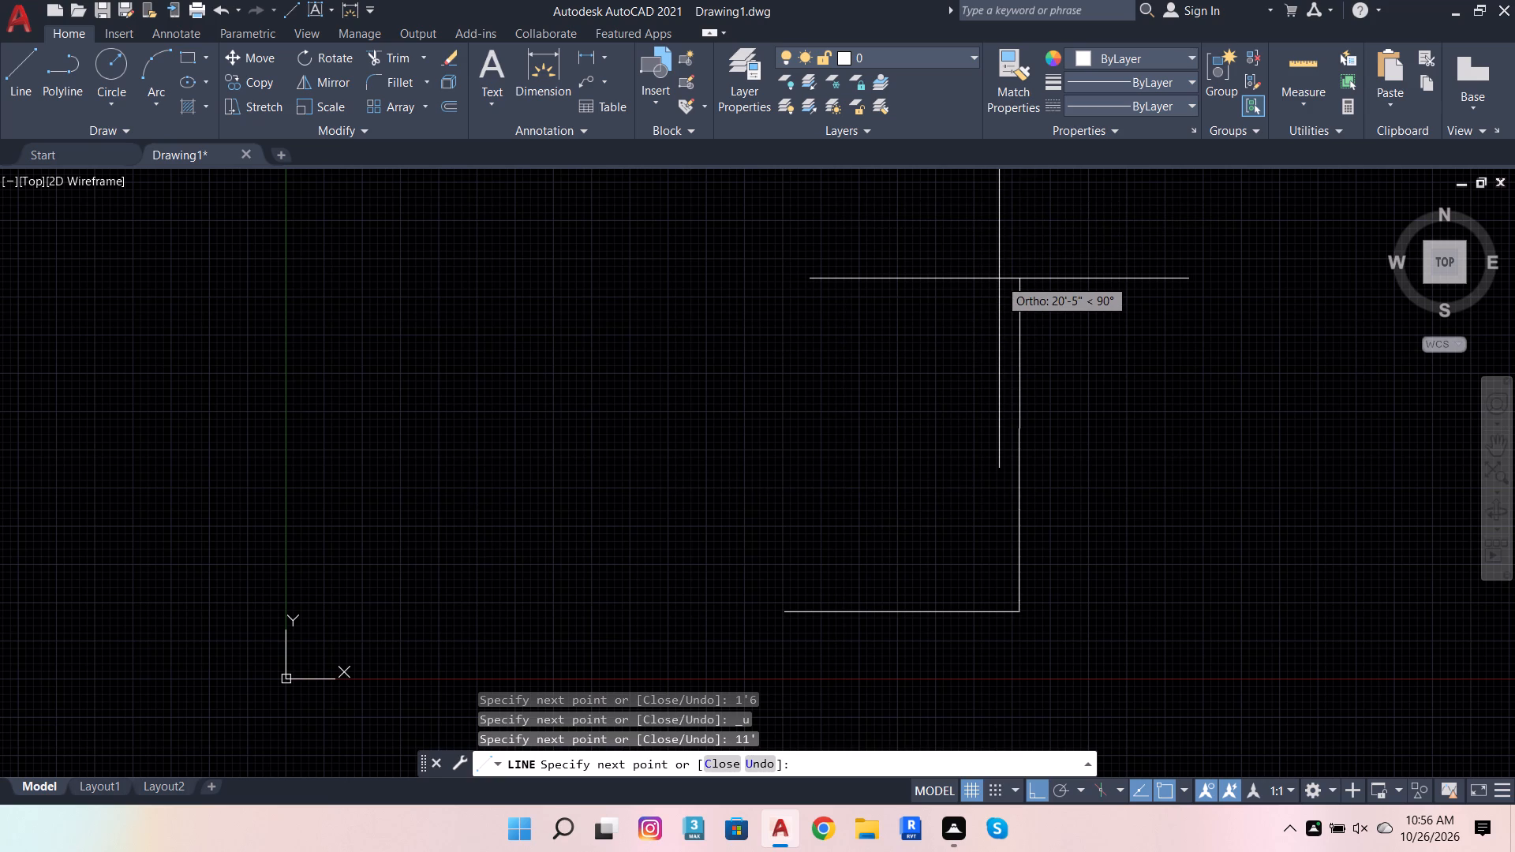
pyautogui.write("1'6")
pyautogui.press('Return')
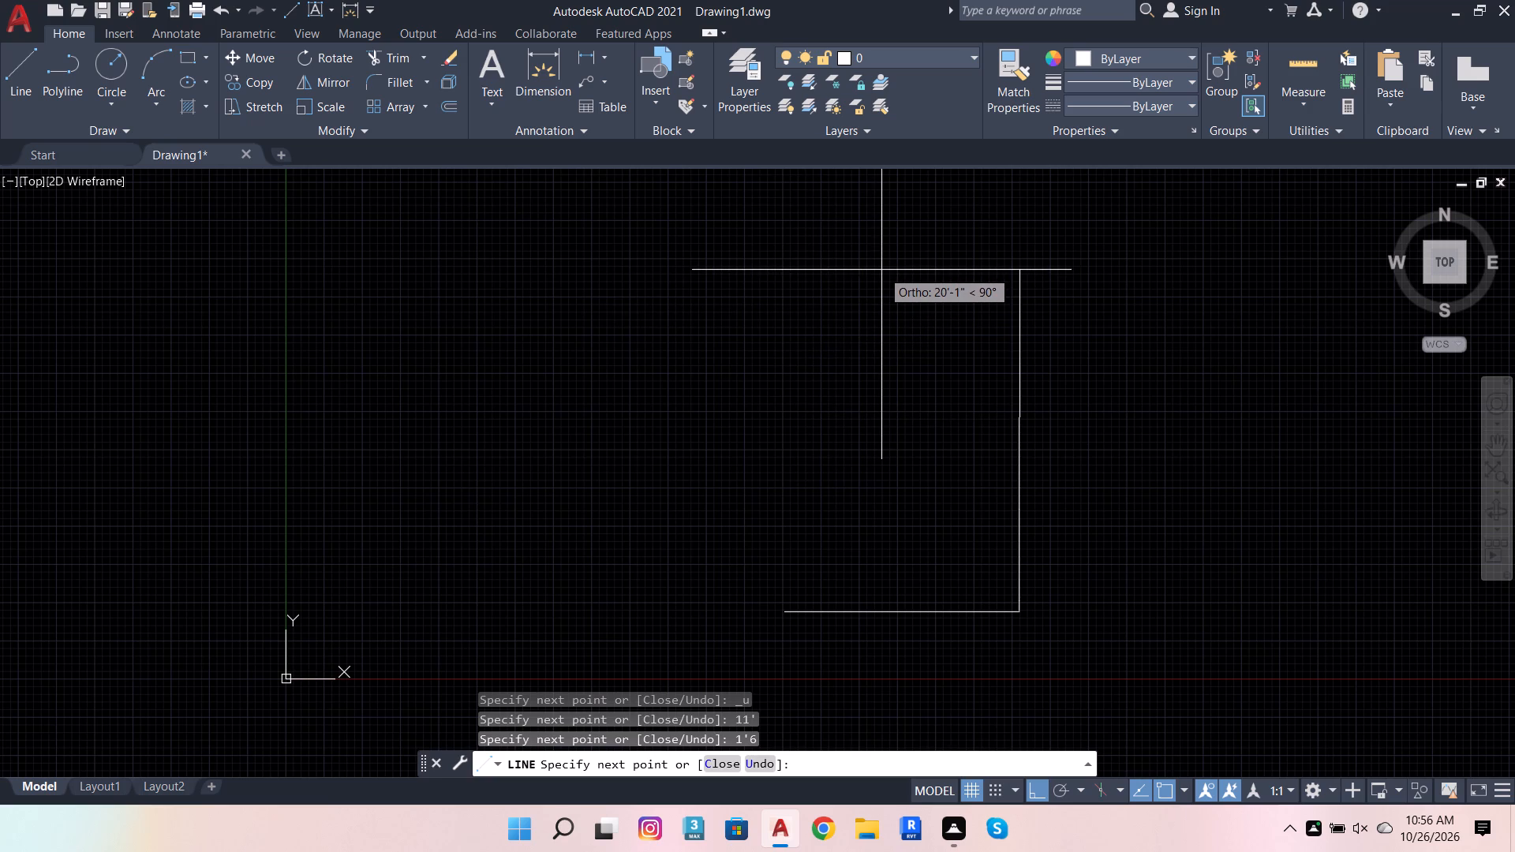
pyautogui.press('6')
pyautogui.press('Return')
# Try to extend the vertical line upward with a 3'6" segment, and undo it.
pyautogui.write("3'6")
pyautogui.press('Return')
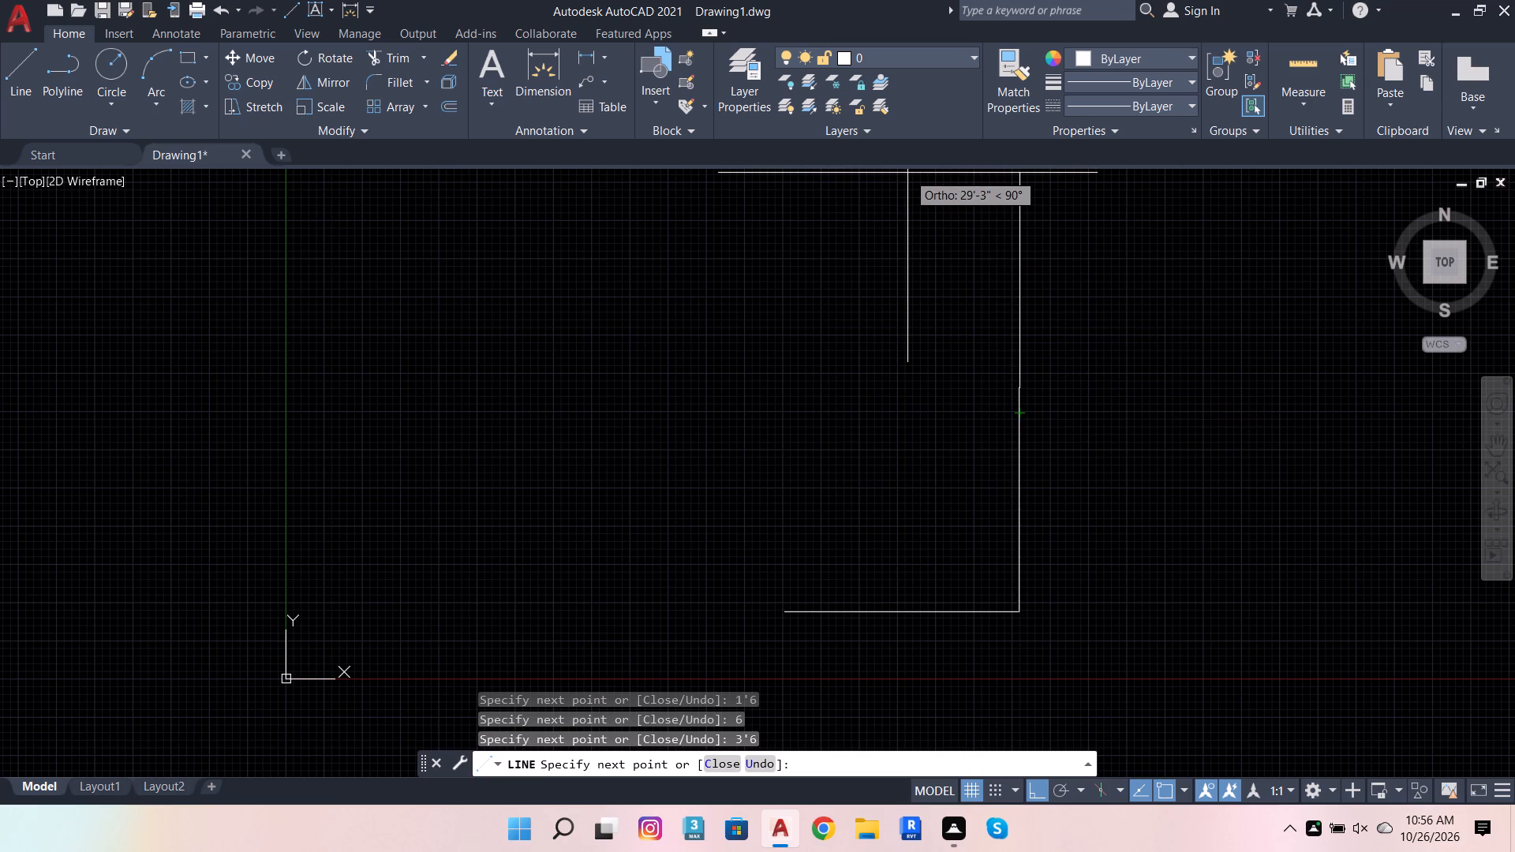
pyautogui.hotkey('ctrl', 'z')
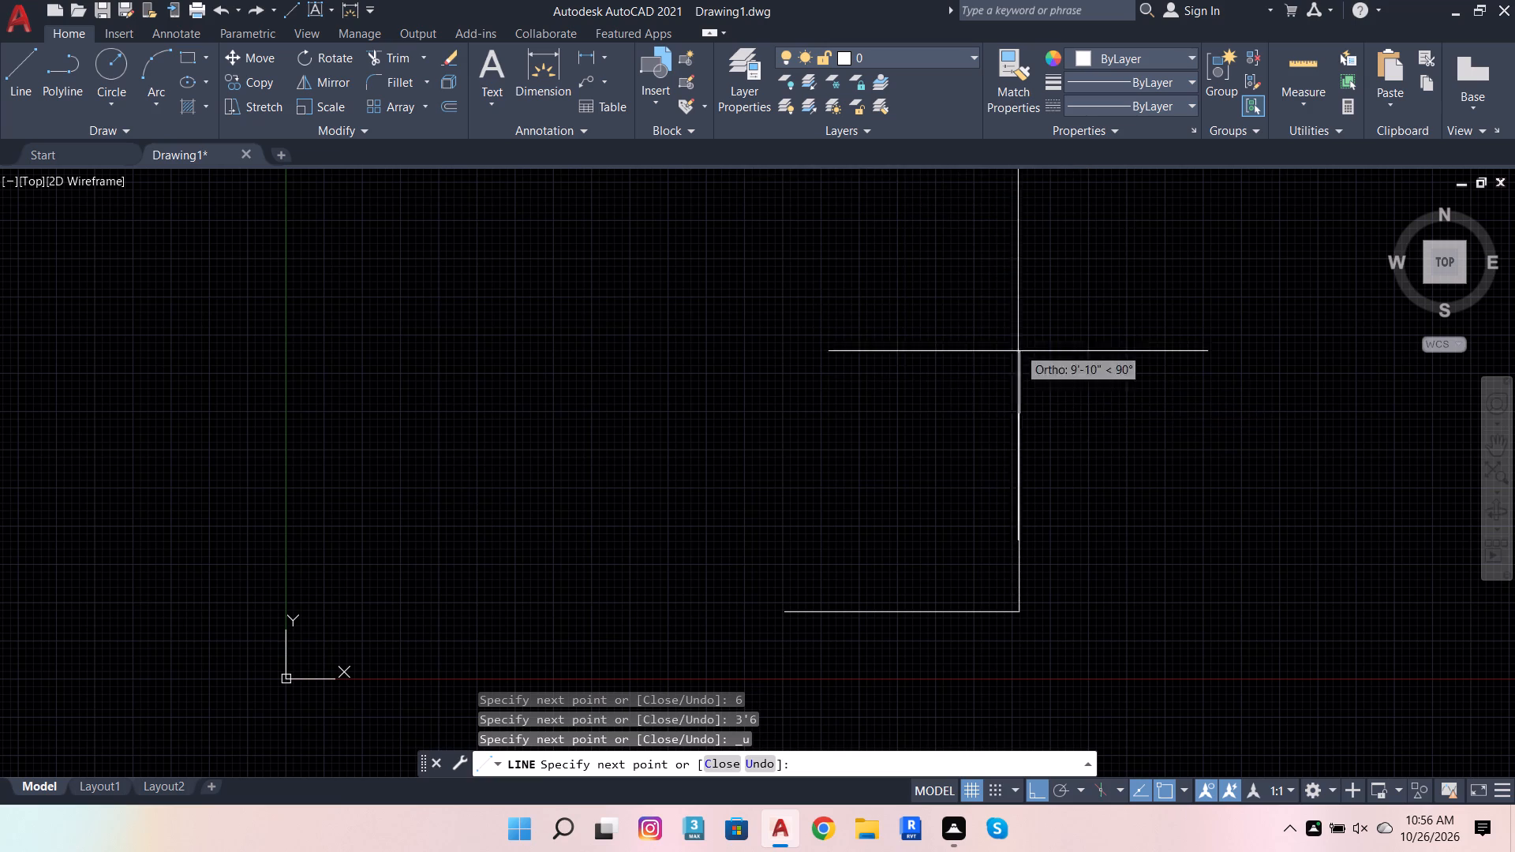
# Continue the vertical line upward with segments of 8' and 1'6", and finish the line.
pyautogui.scroll(3, 1015, 420)
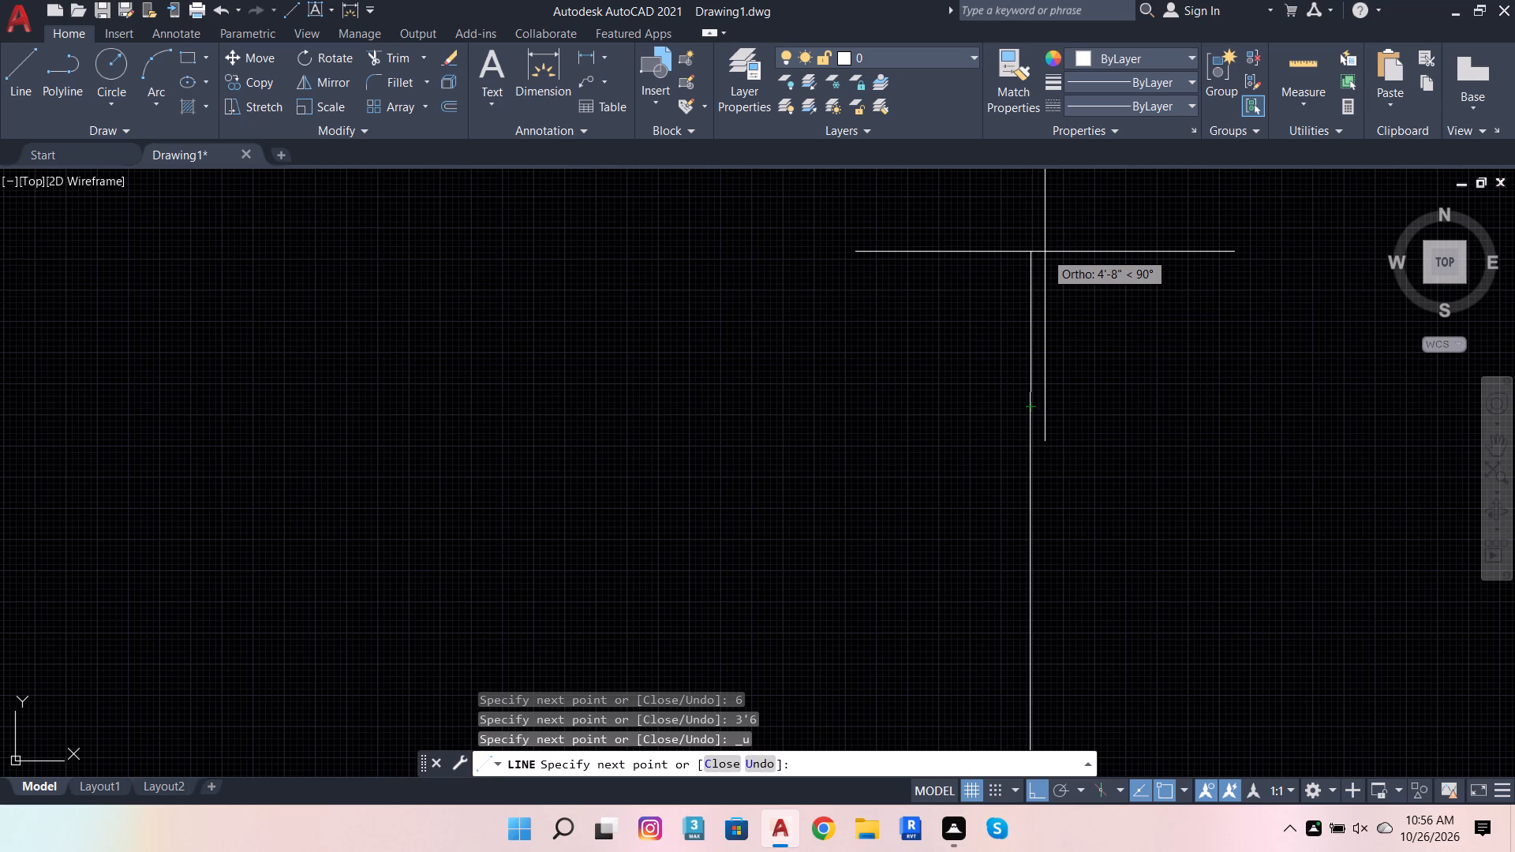
pyautogui.write("8'")
pyautogui.press('Return')
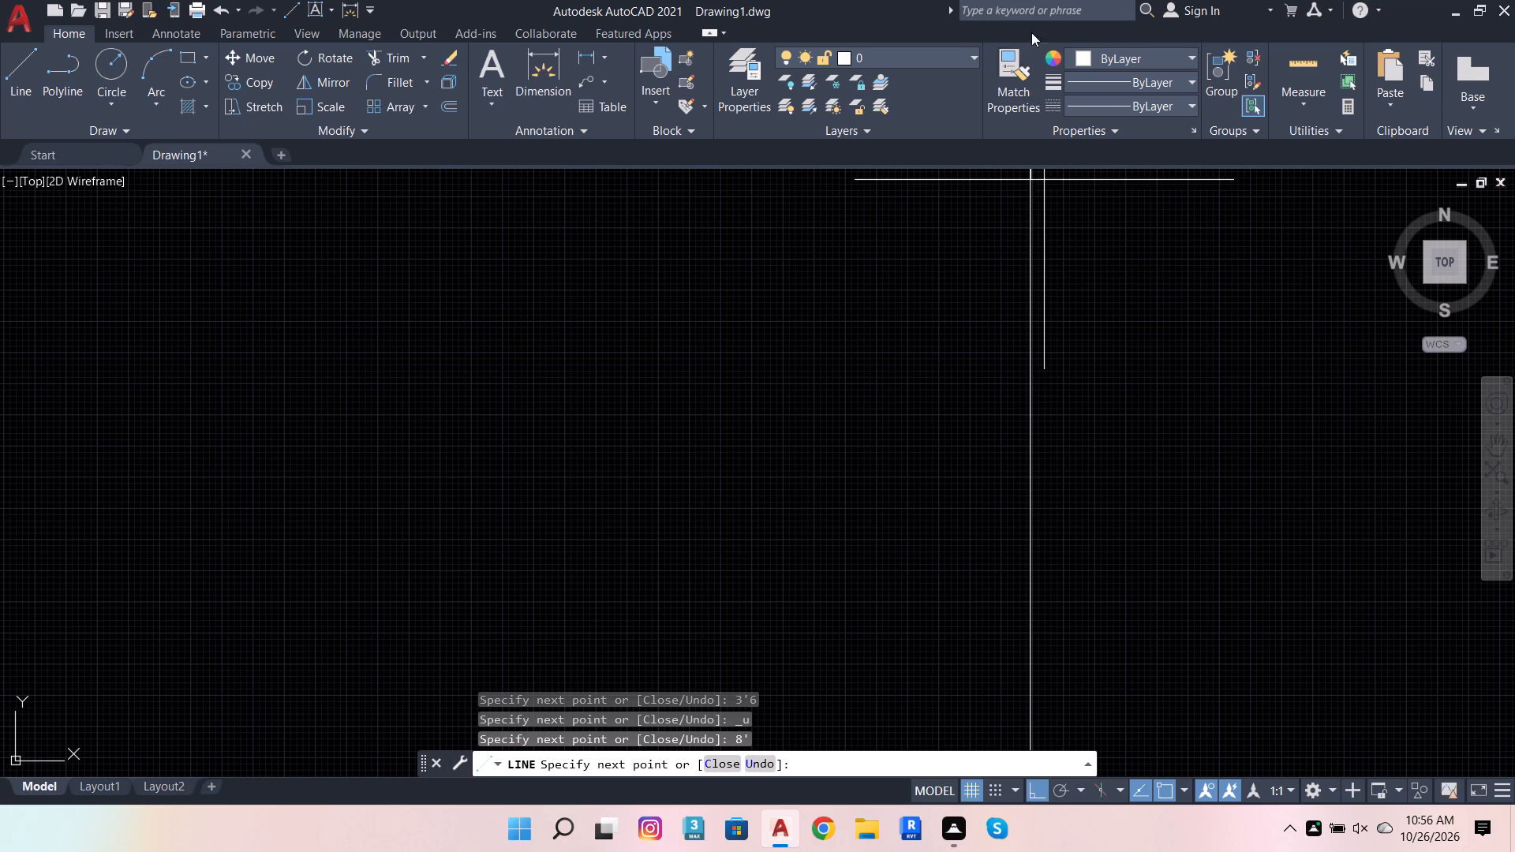
pyautogui.scroll(-3, 1029, 225)
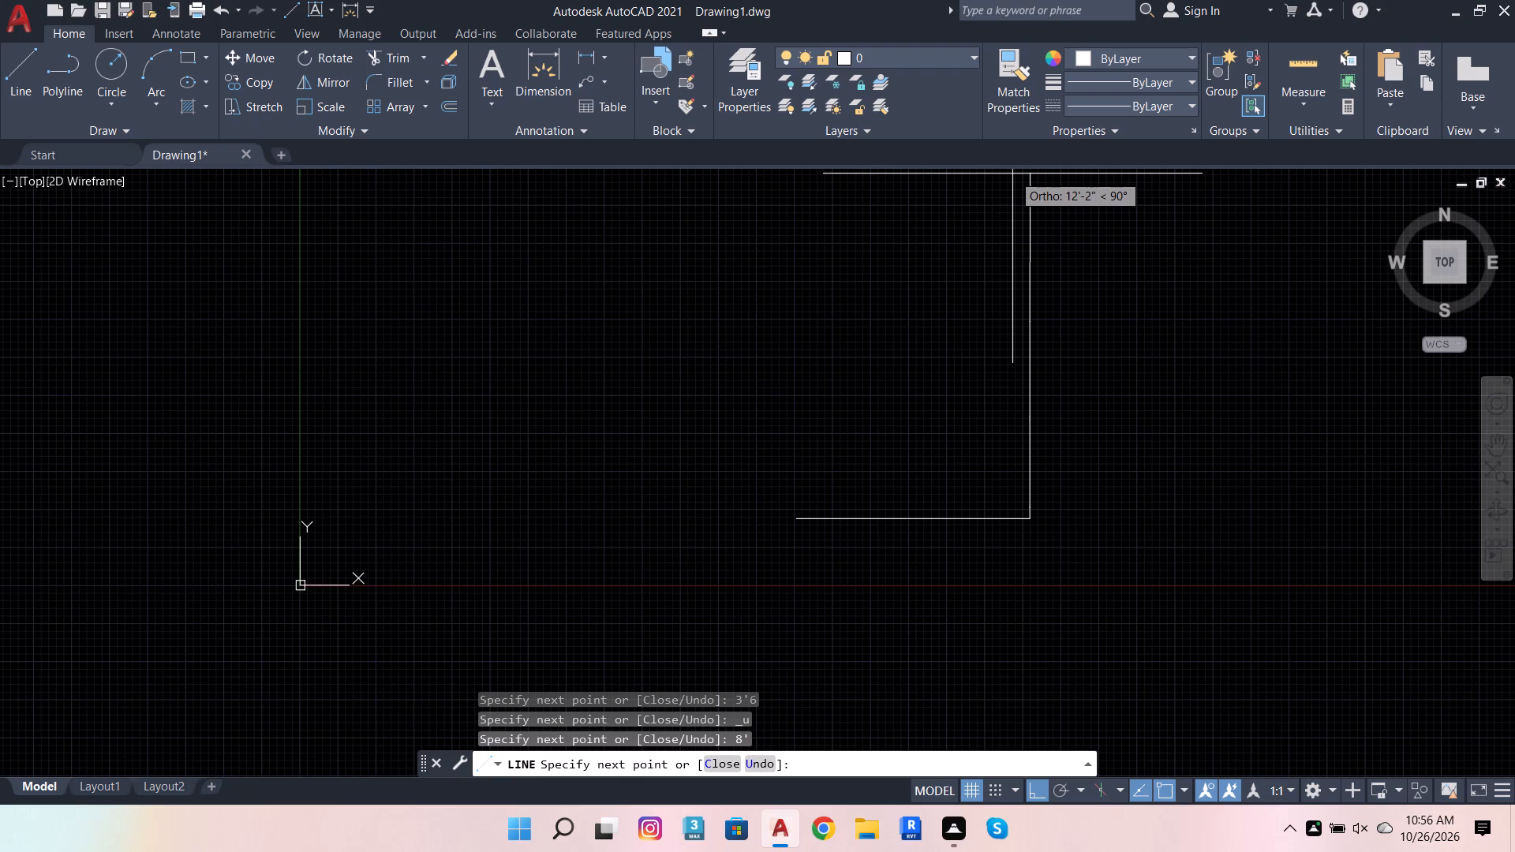
pyautogui.write("1'6")
pyautogui.press('Return')
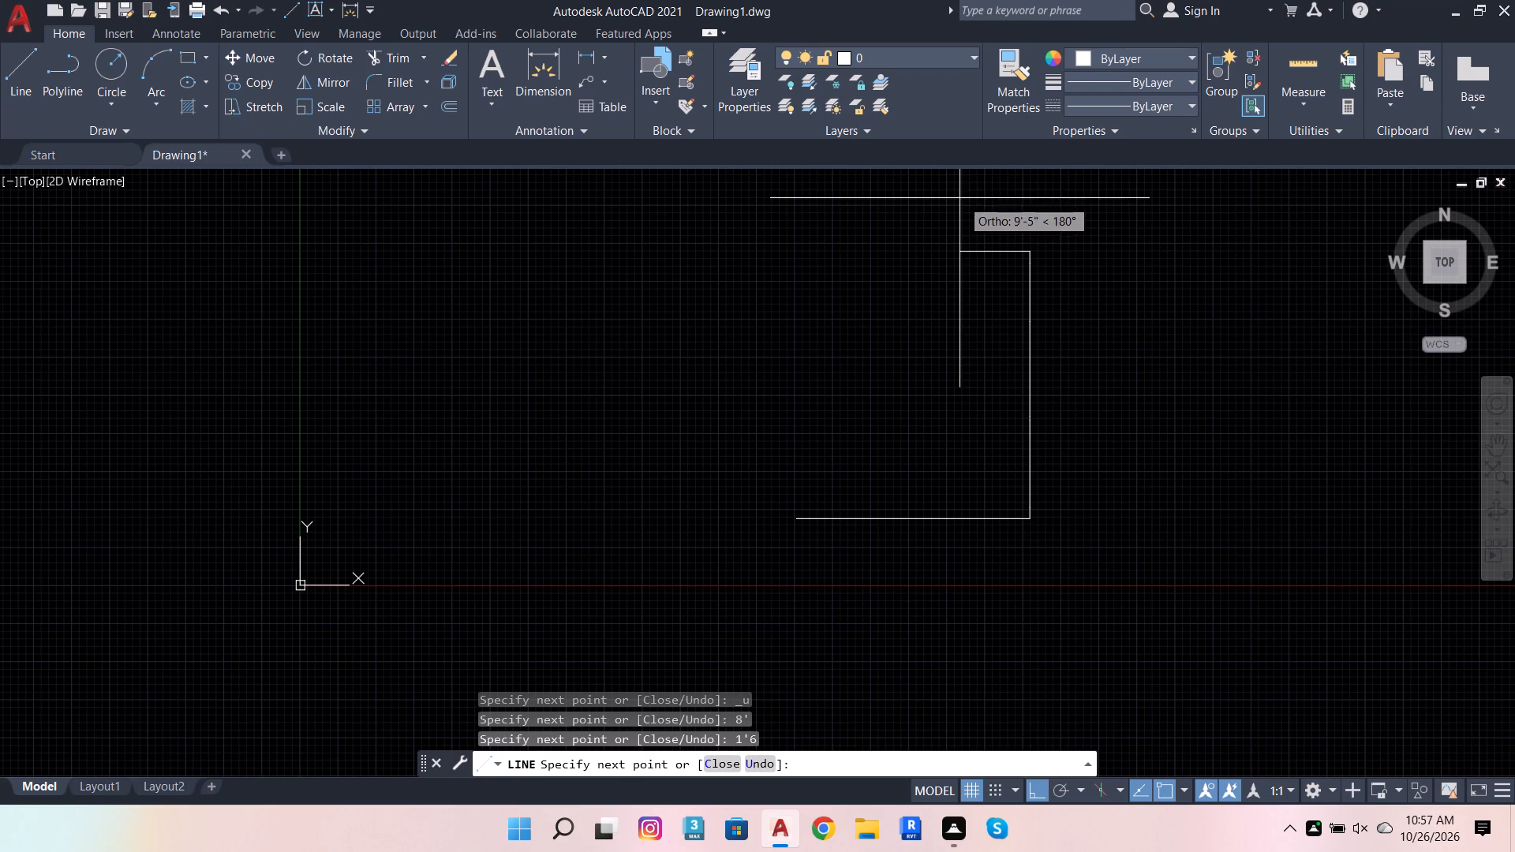
pyautogui.press('space')
# Draw two horizontal lines about 40' long to the left from the lower and upper ends of the 12' vertical segment.
pyautogui.press('space')
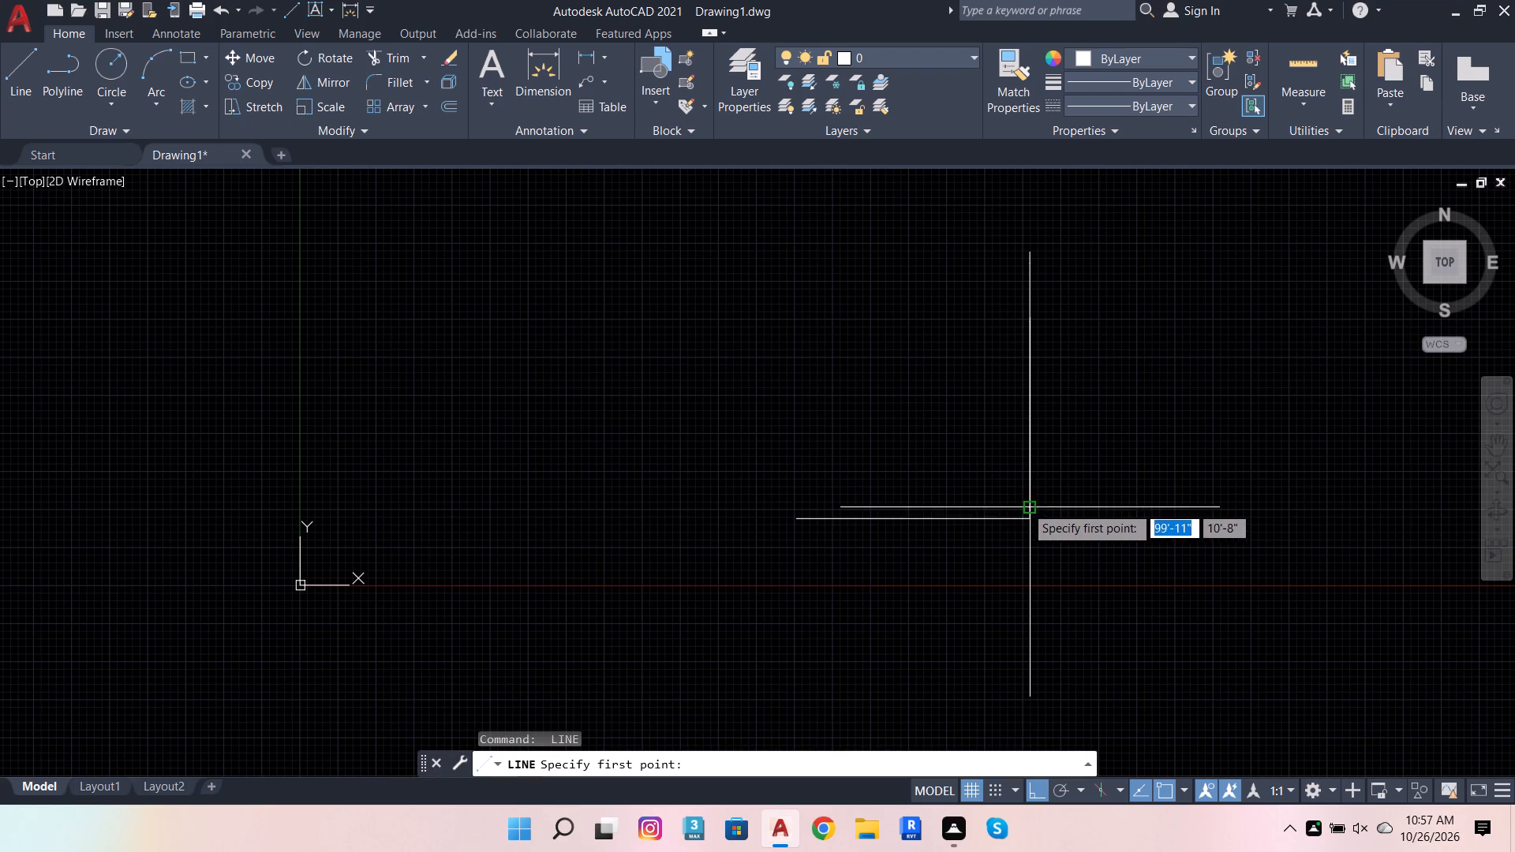
pyautogui.scroll(2, 1039, 501)
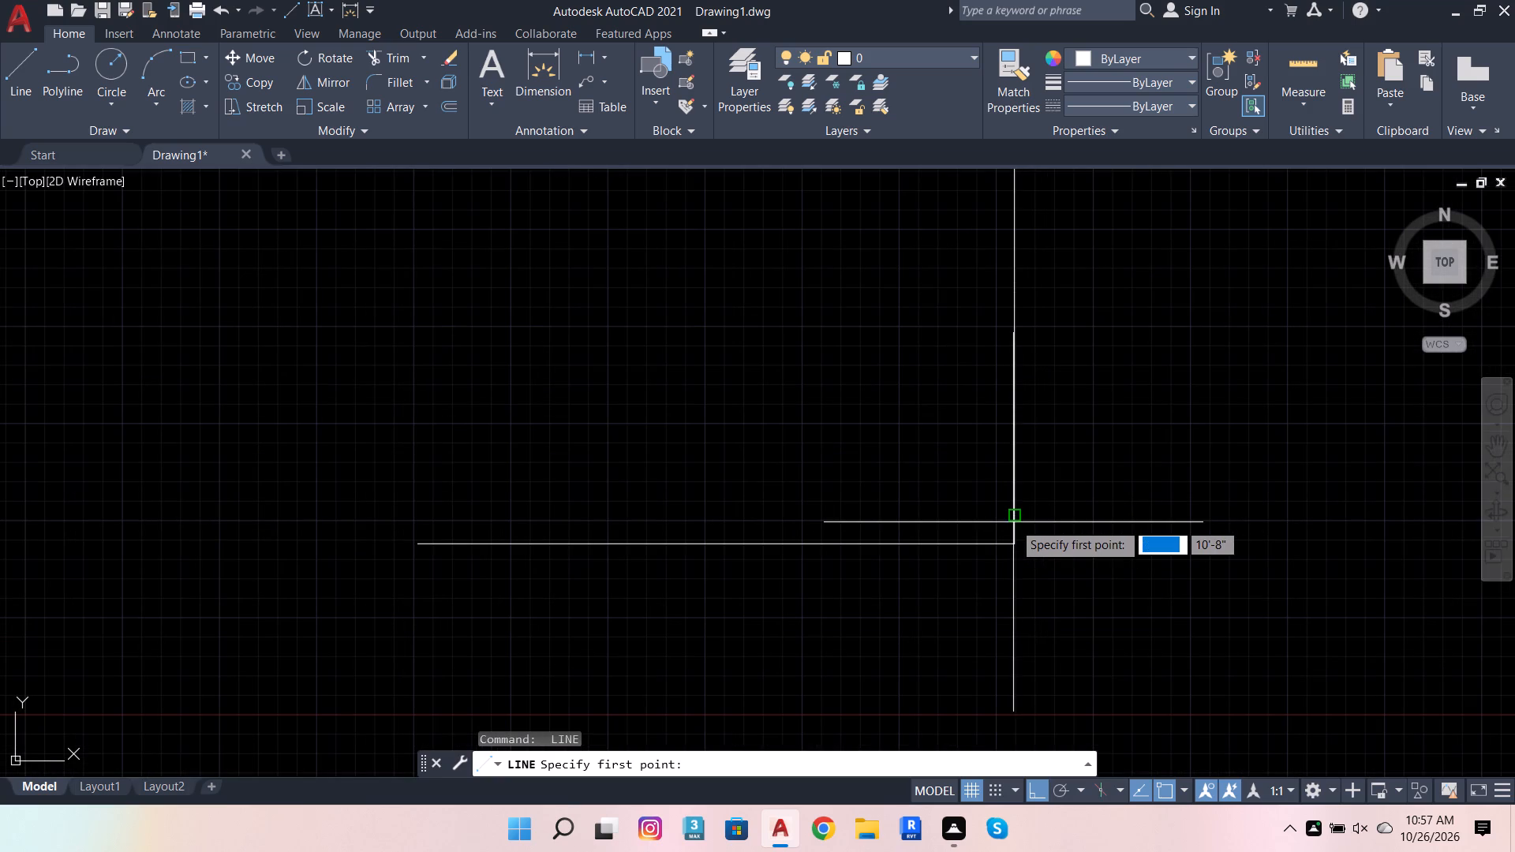
pyautogui.click(1012, 518)
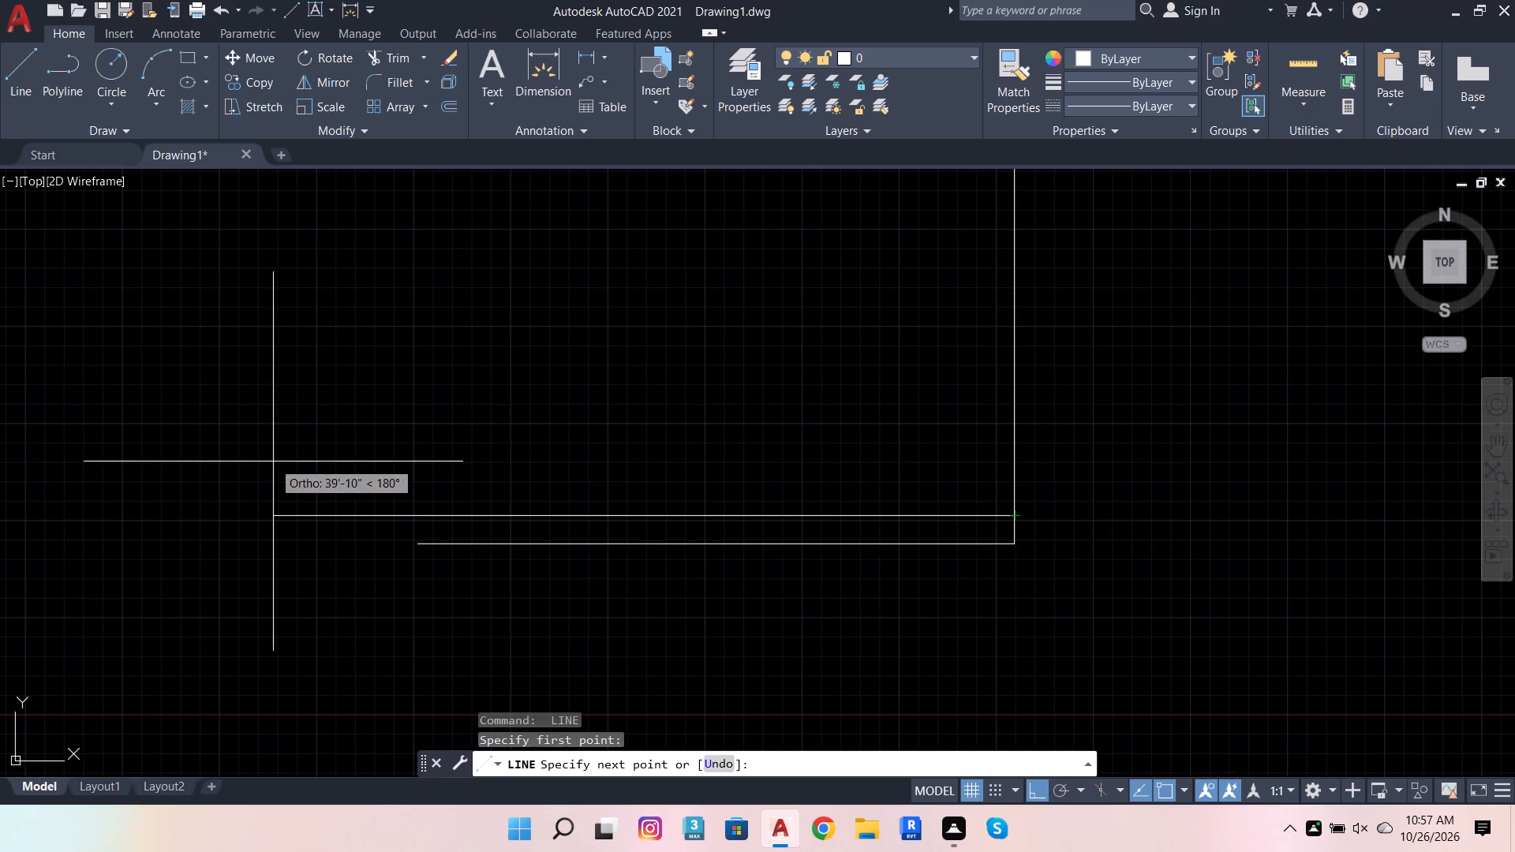
pyautogui.click(273, 461)
pyautogui.press('space')
pyautogui.press('space')
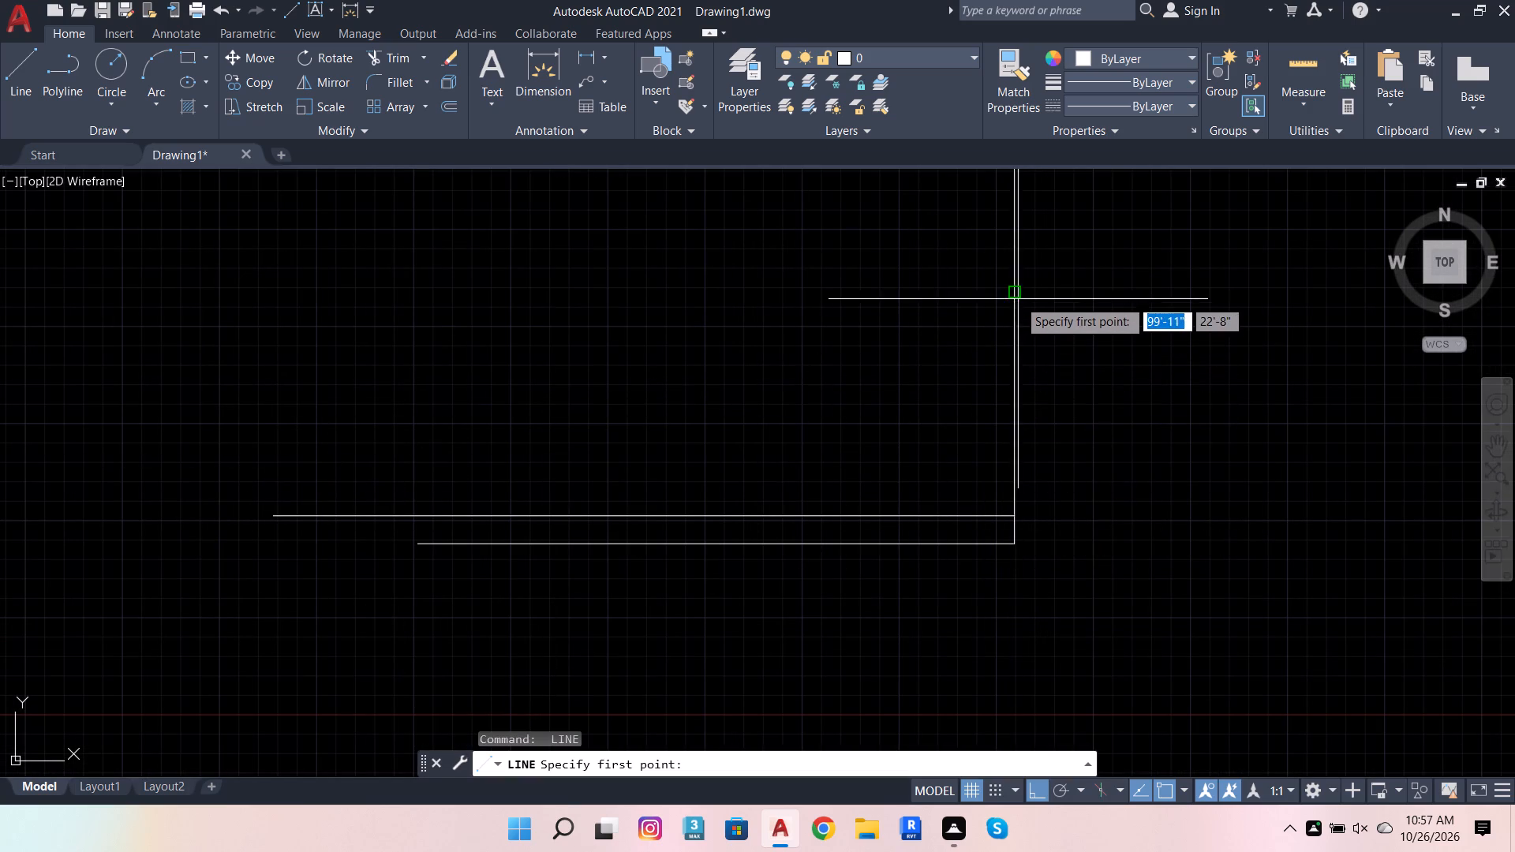
pyautogui.click(1019, 287)
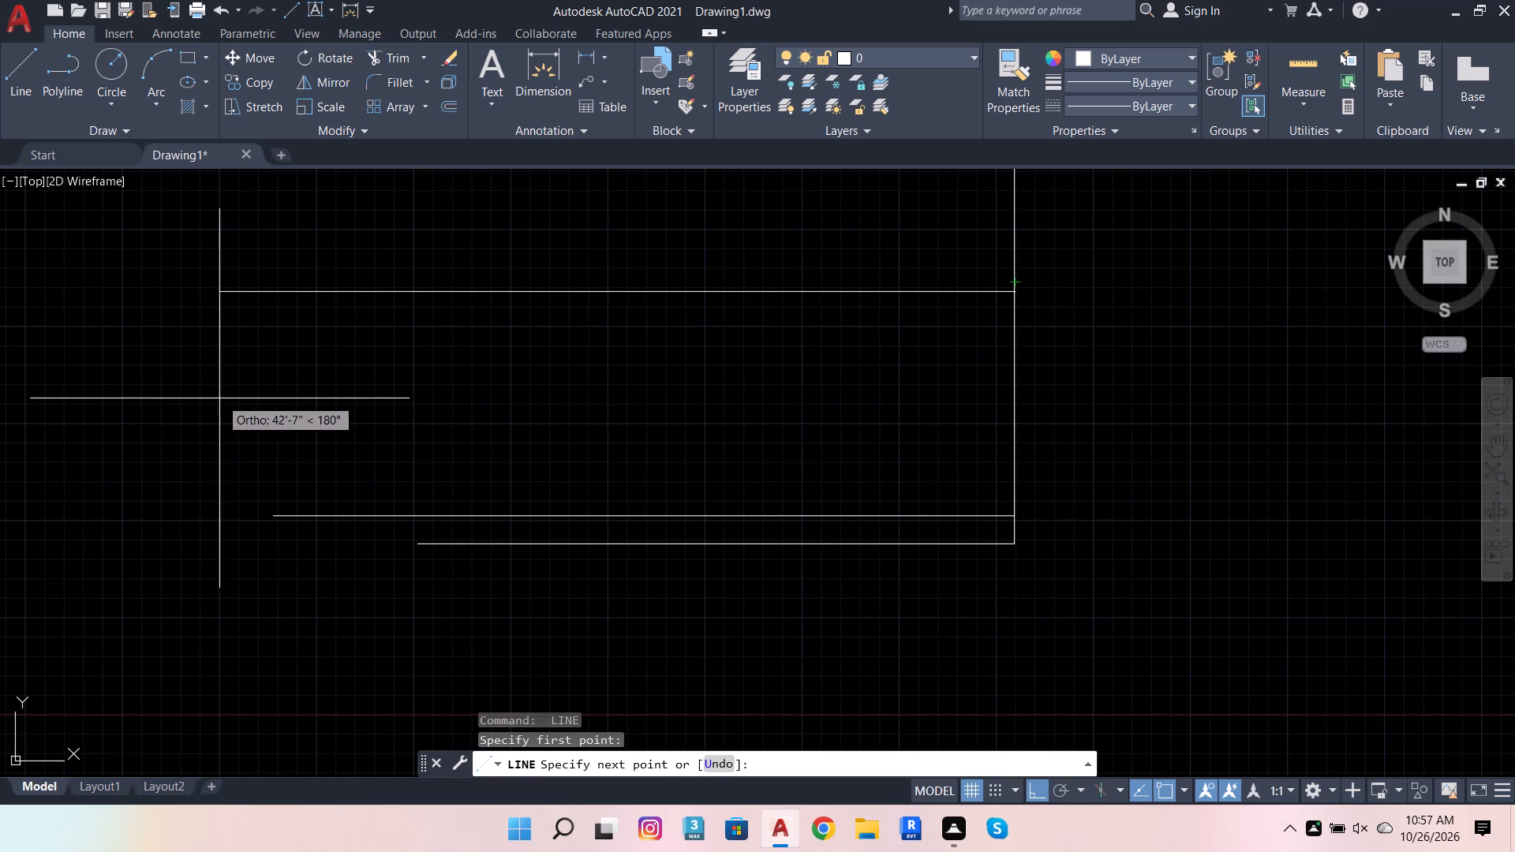
pyautogui.click(260, 462)
pyautogui.press('space')
# Draw a long horizontal line to the left from the upper end of the 6" segment above the 12' segment.
pyautogui.scroll(-2, 629, 584)
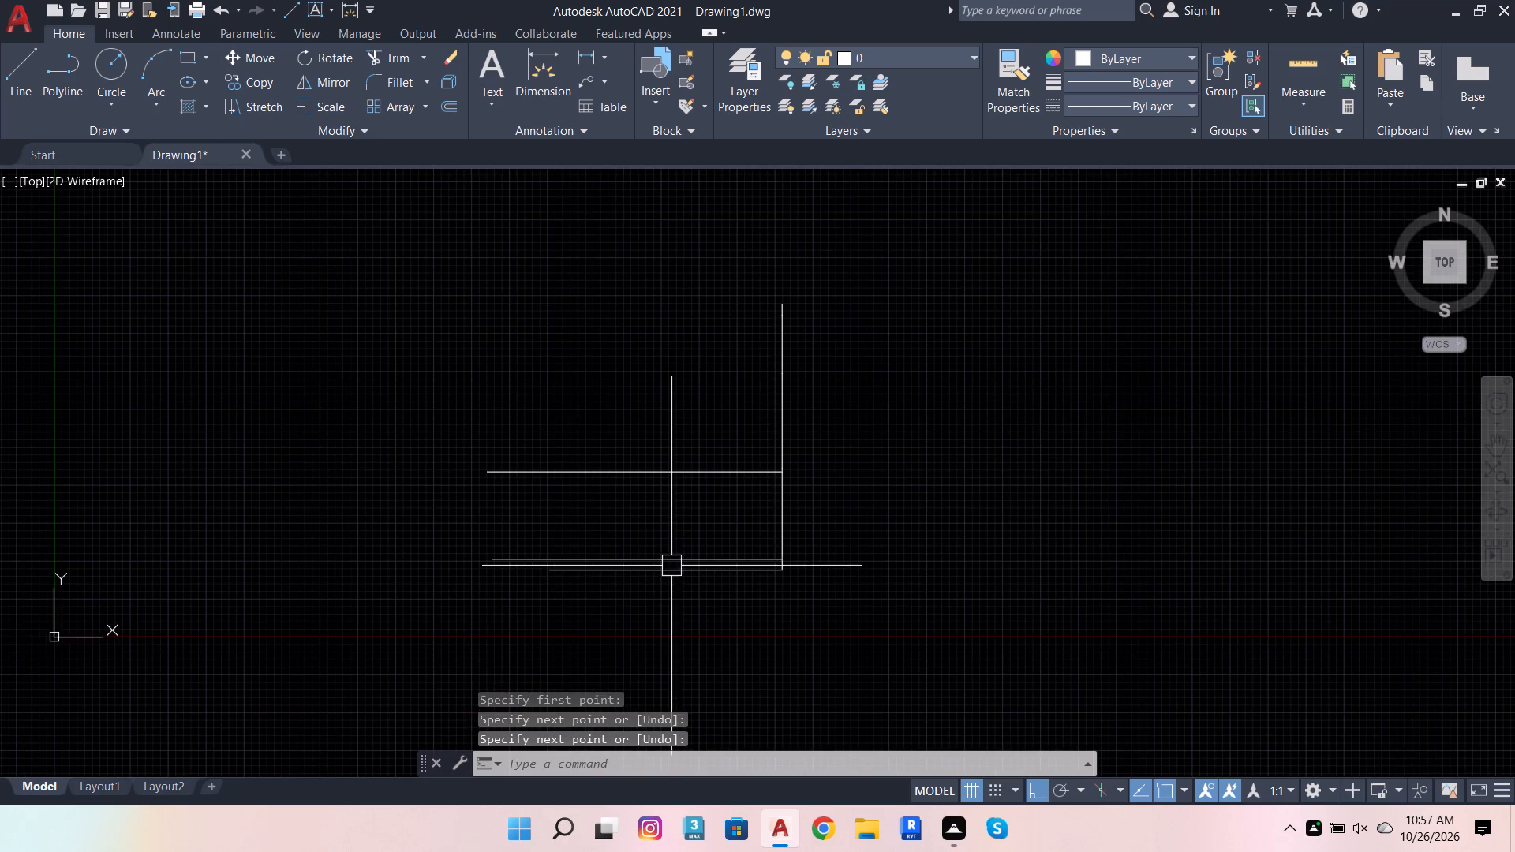
pyautogui.press('space')
pyautogui.scroll(2, 758, 490)
pyautogui.scroll(1, 804, 435)
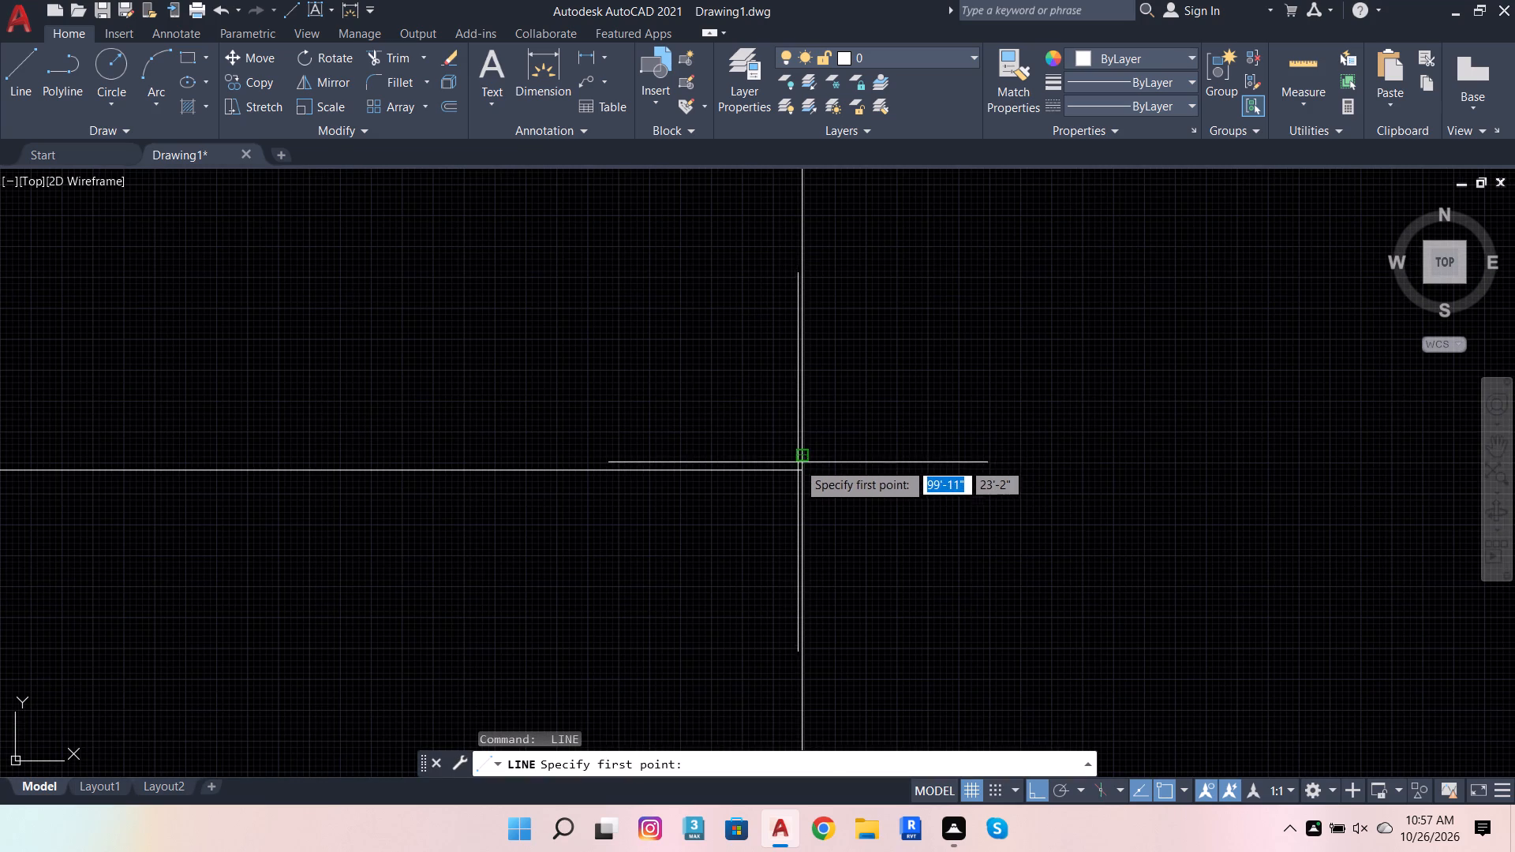
pyautogui.click(802, 455)
pyautogui.scroll(-3, 968, 487)
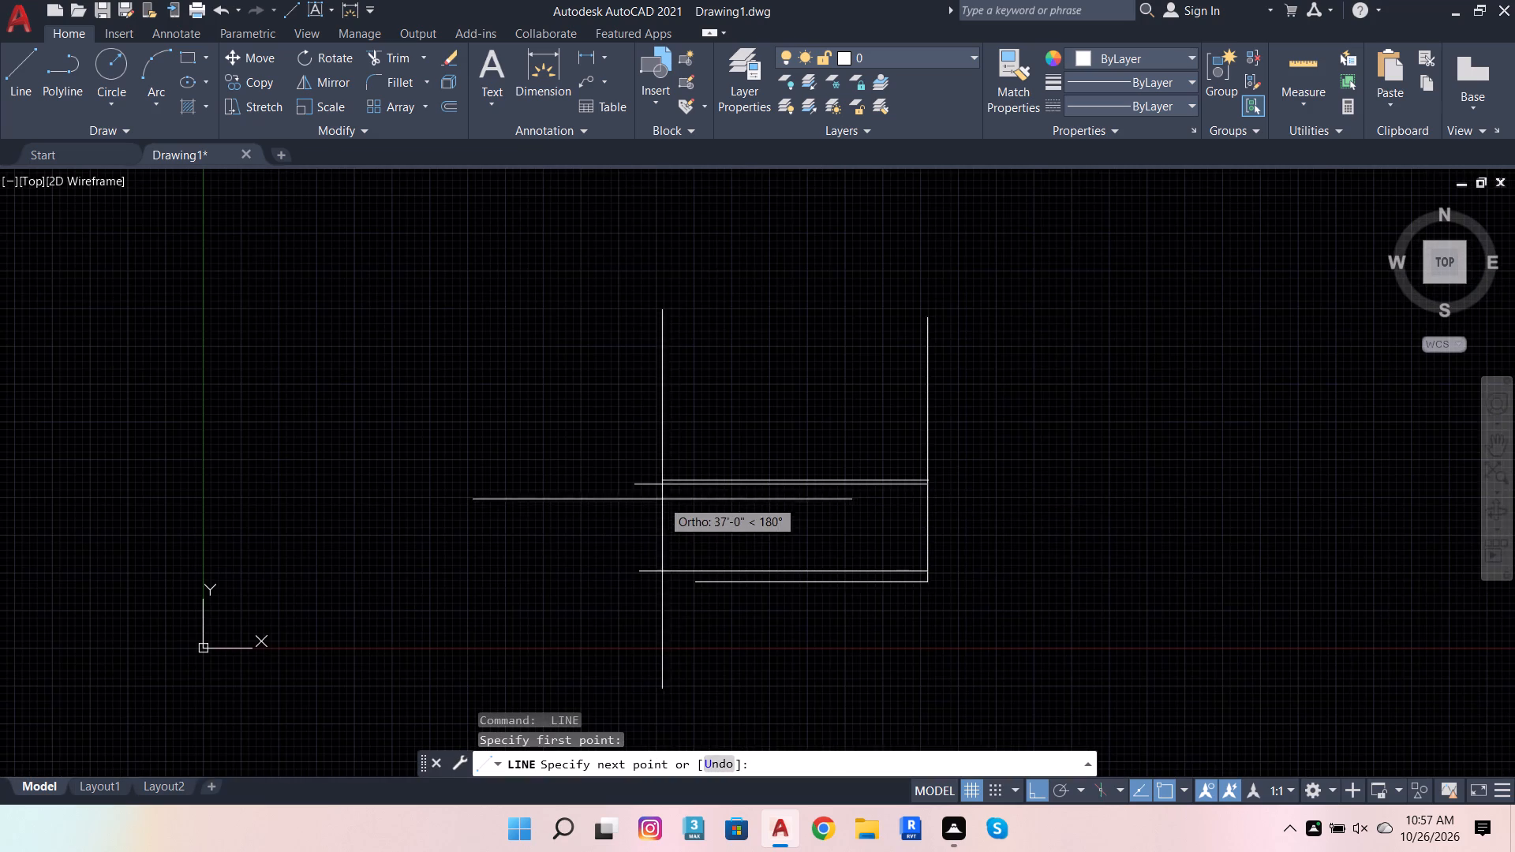
pyautogui.scroll(2, 670, 497)
pyautogui.click(555, 476)
pyautogui.press('space')
# Draw a long horizontal line to the left from the upper end of the 11' vertical segment.
pyautogui.press('space')
pyautogui.scroll(-2, 602, 532)
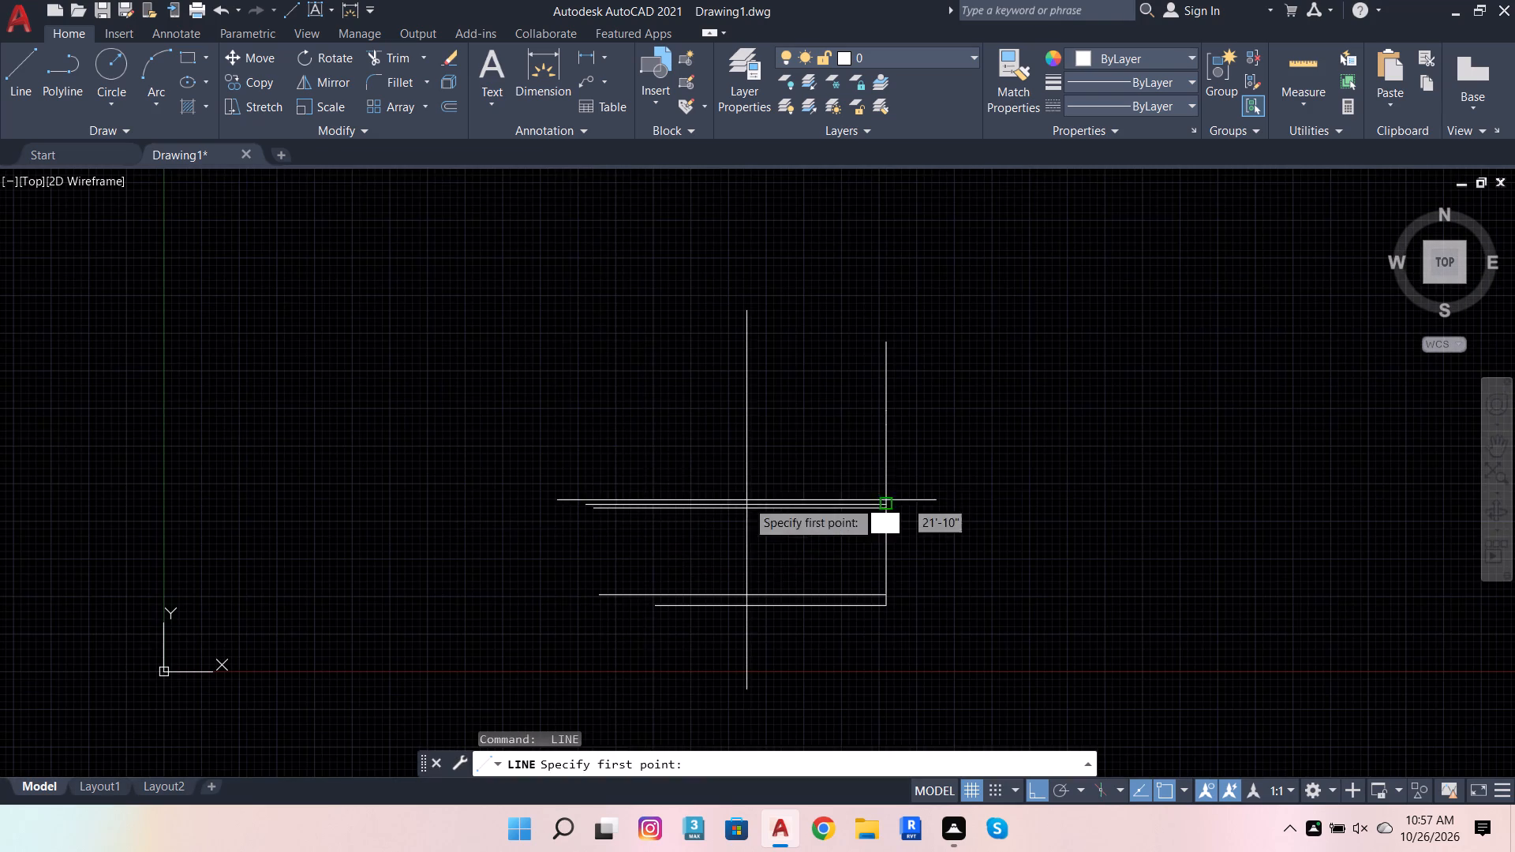
pyautogui.scroll(1, 881, 465)
pyautogui.scroll(3, 894, 532)
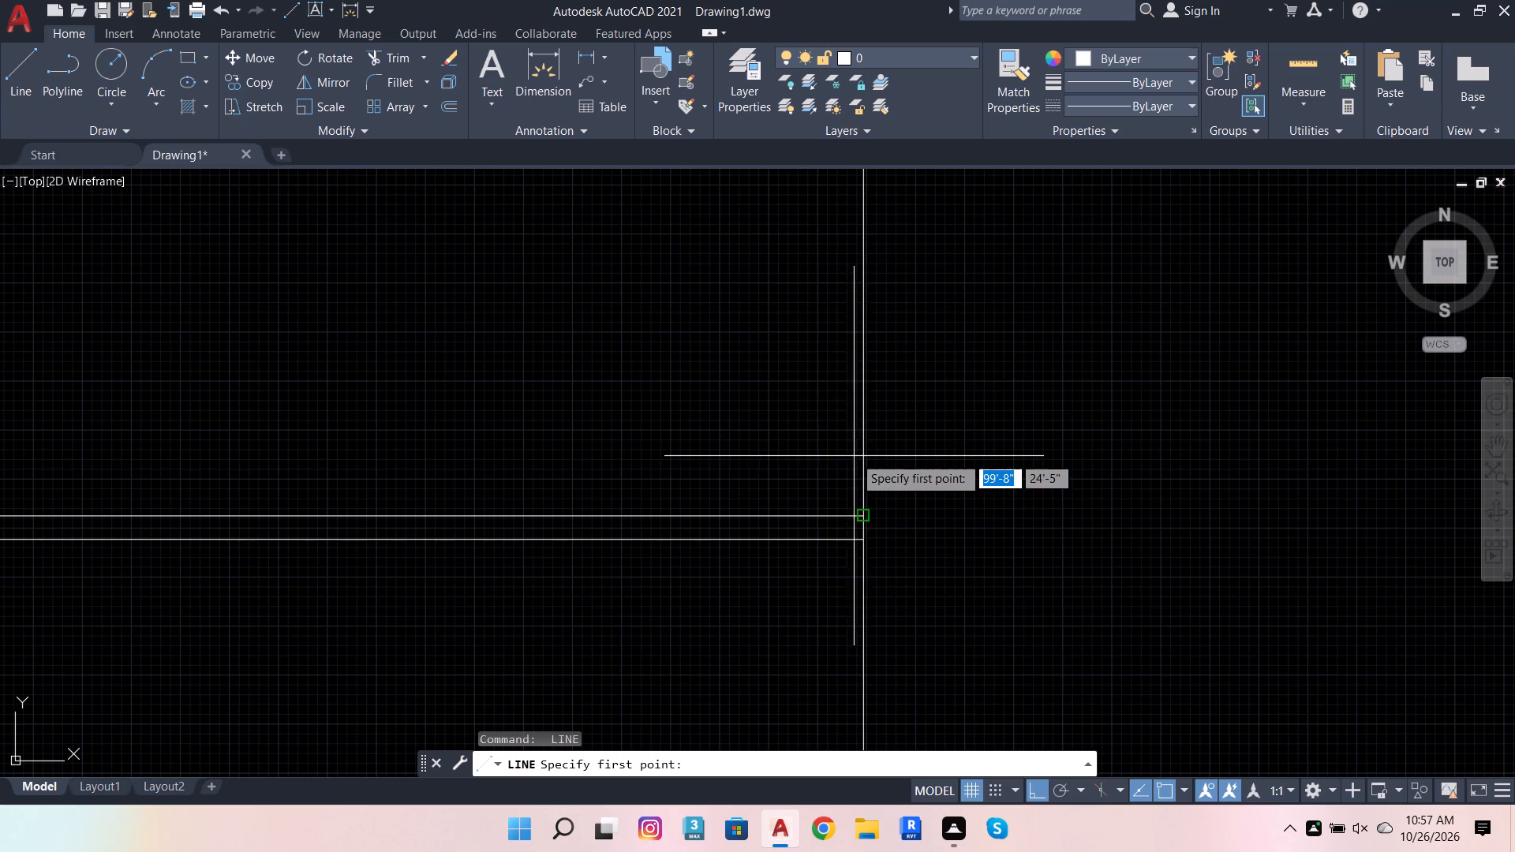
pyautogui.scroll(-3, 915, 417)
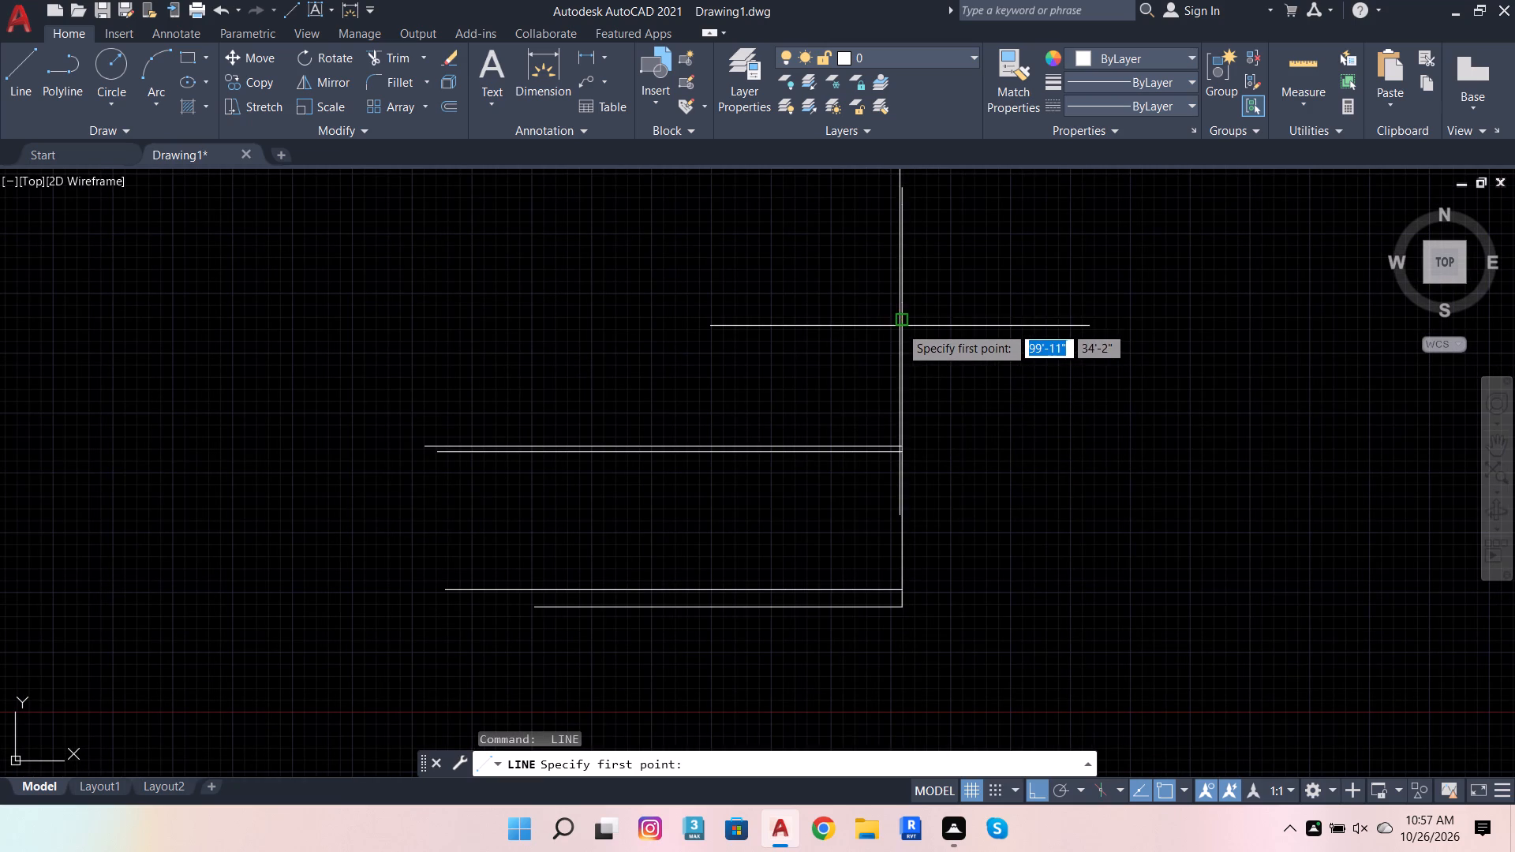
pyautogui.click(902, 316)
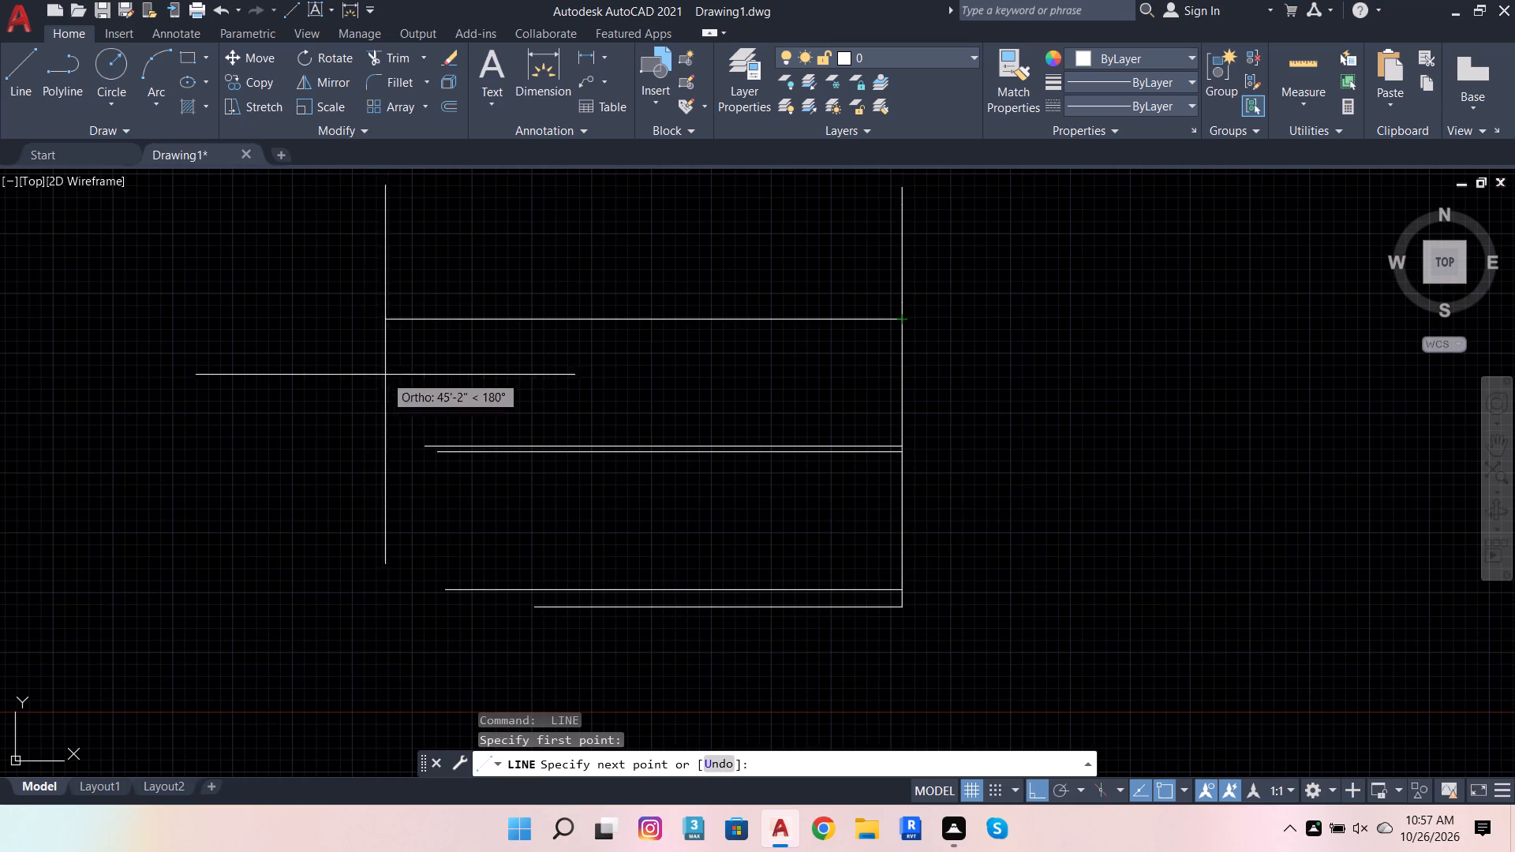
pyautogui.click(462, 358)
pyautogui.press('space')
# Draw two long horizontal lines to the left from the upper ends of the 1'6" and 6" segments above the 11' segment.
pyautogui.press('space')
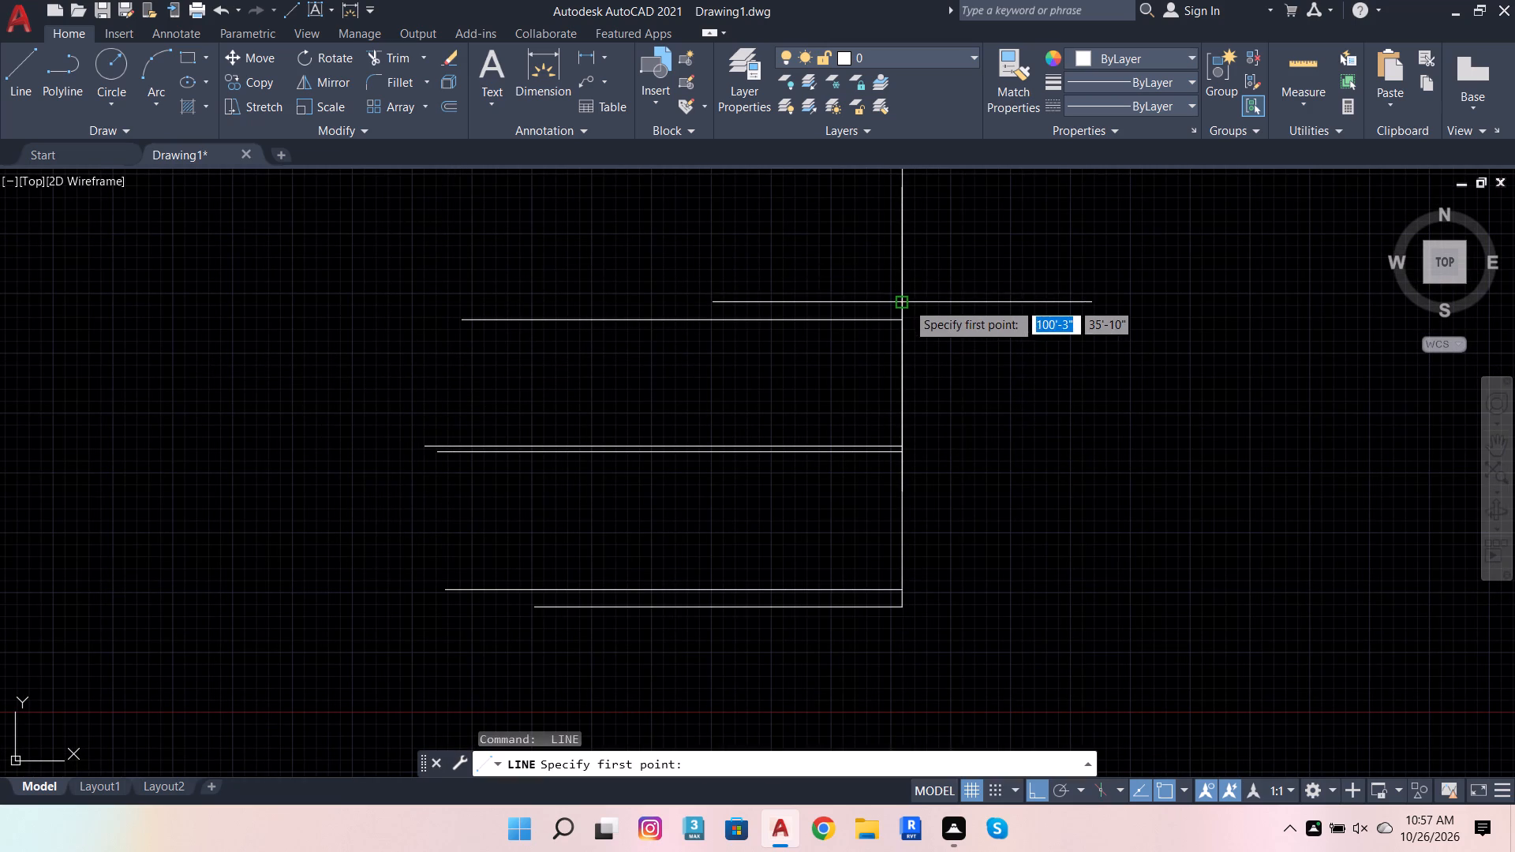
pyautogui.scroll(3, 900, 311)
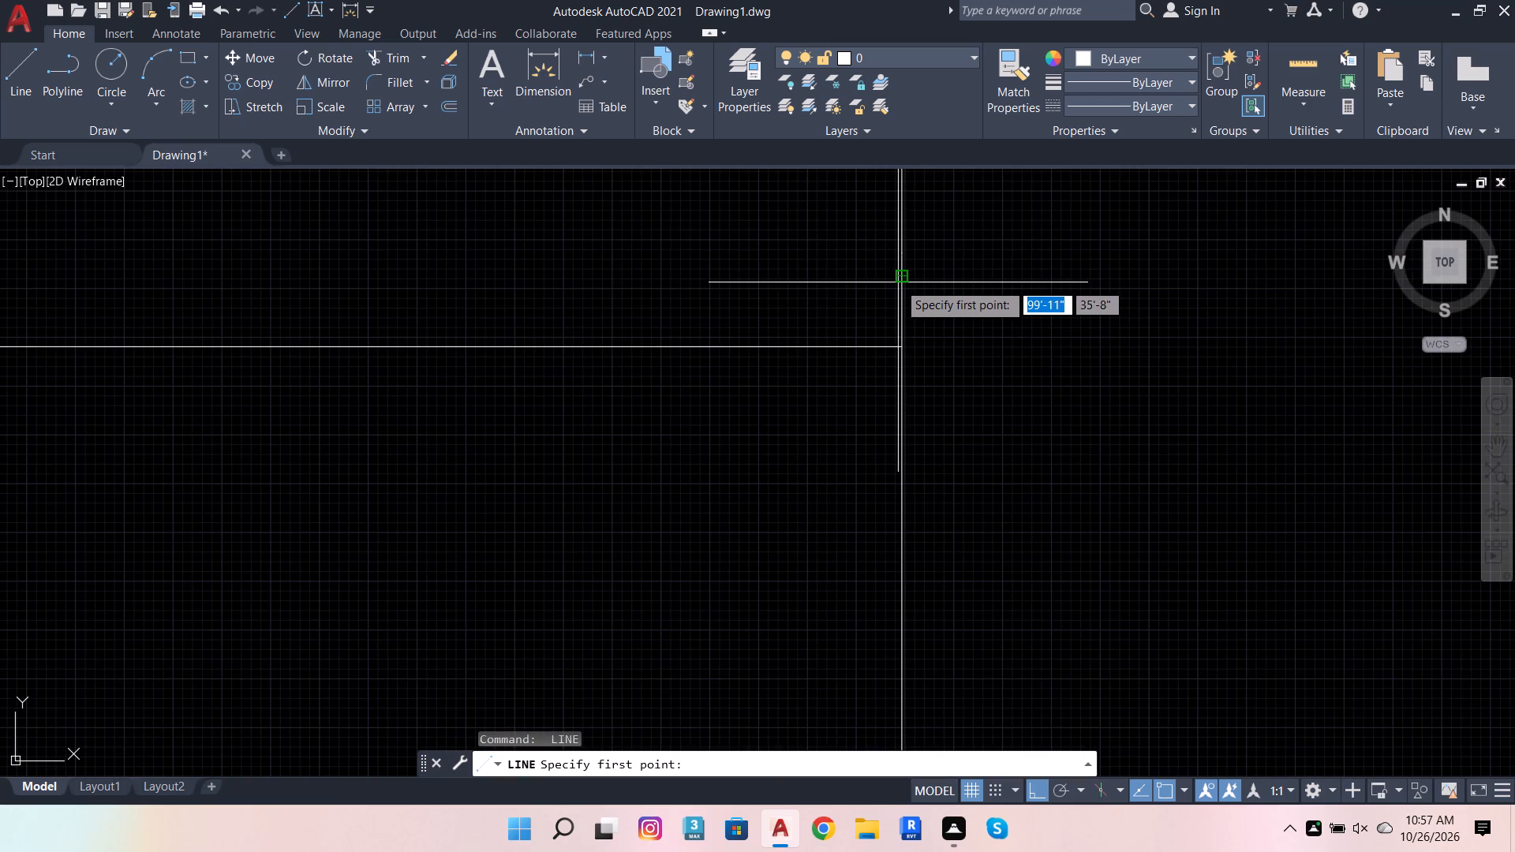
pyautogui.click(904, 277)
pyautogui.scroll(-2, 1113, 358)
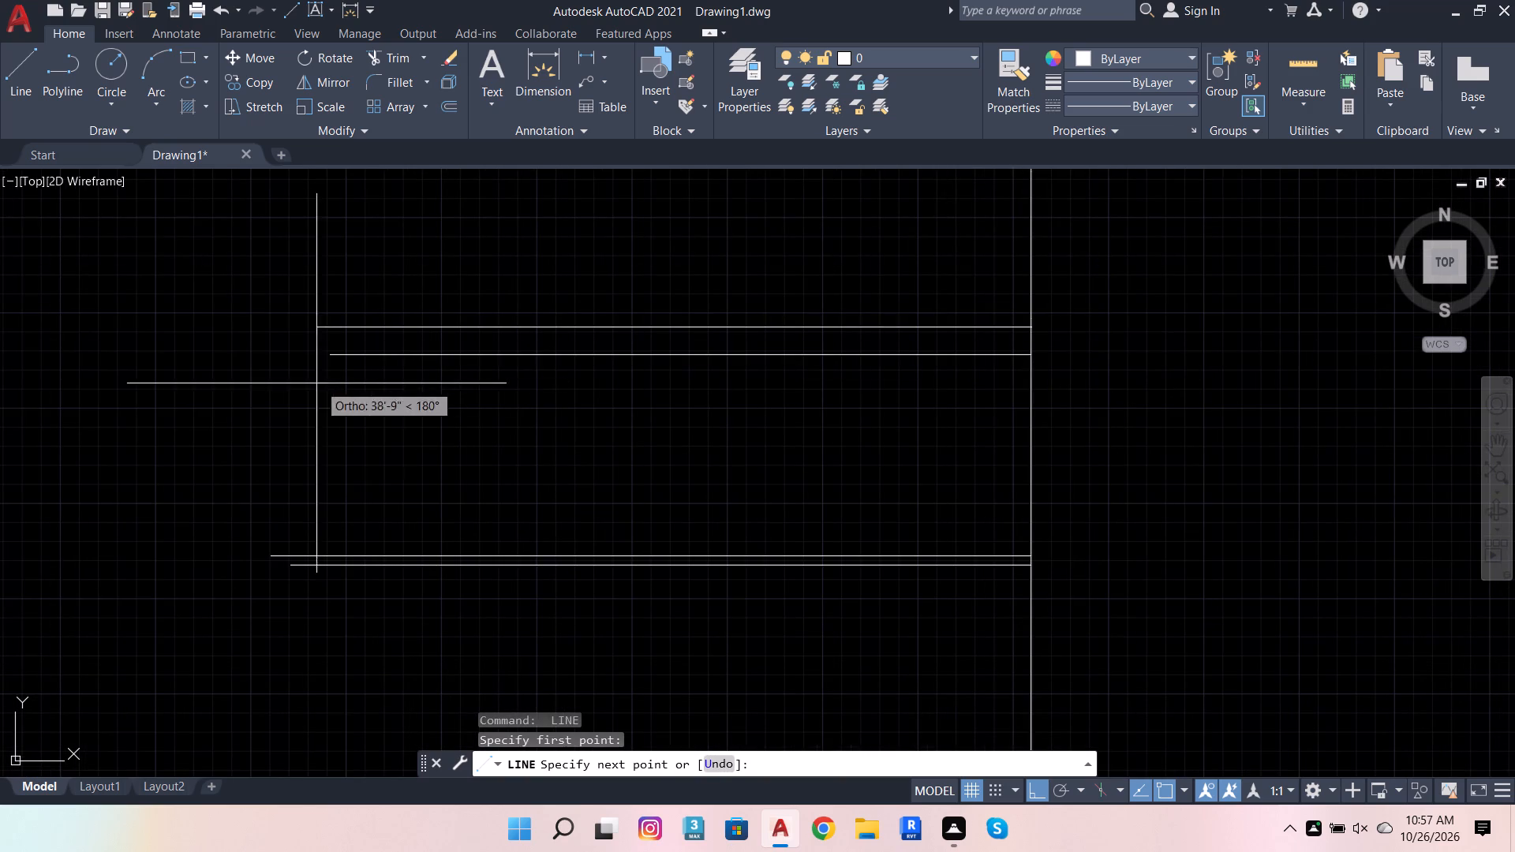
pyautogui.click(294, 389)
pyautogui.press('space')
pyautogui.press('space')
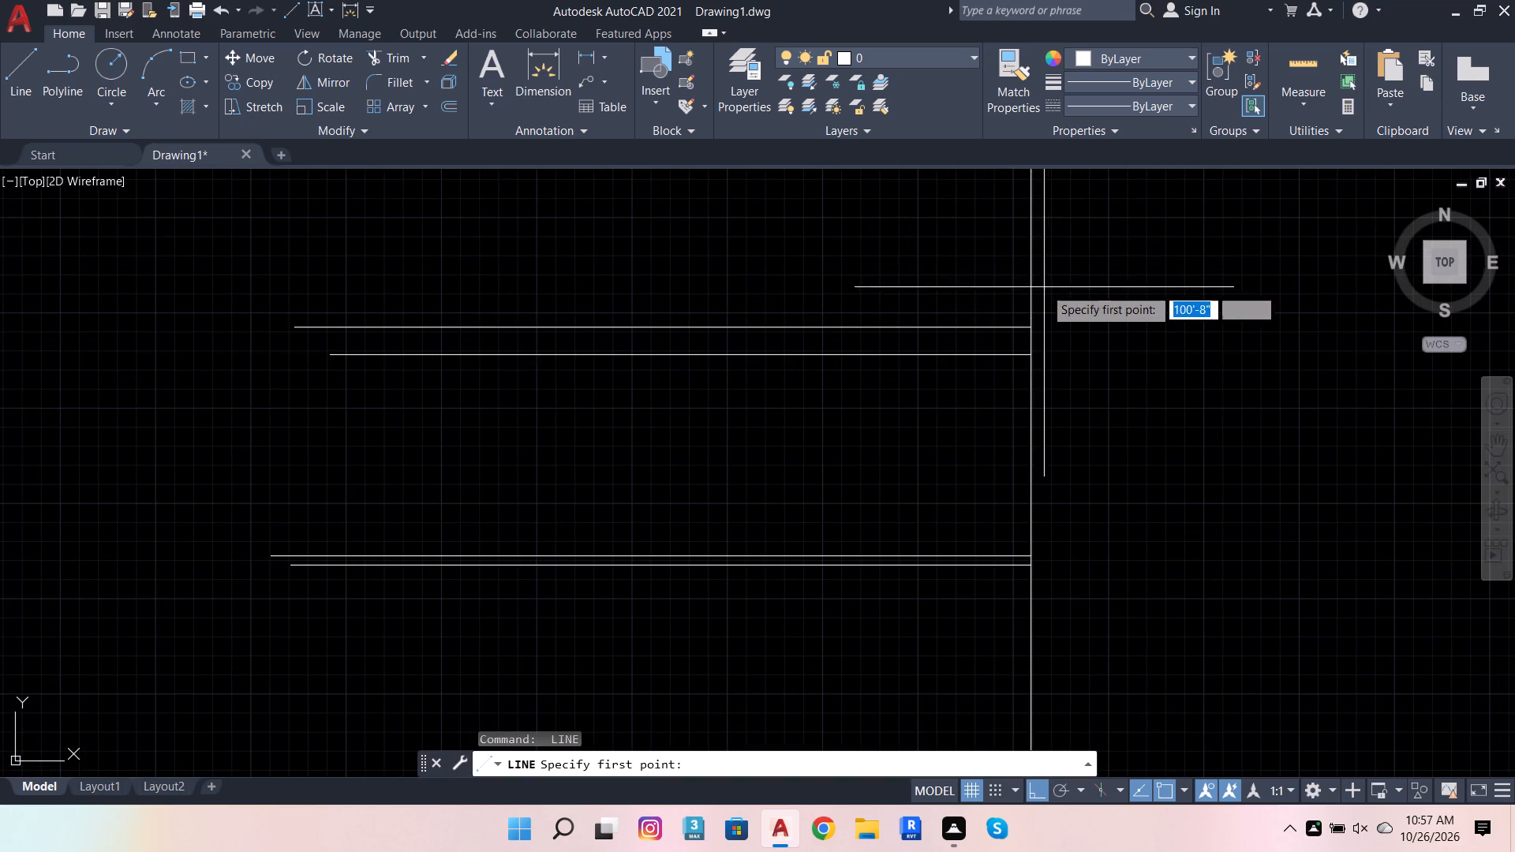
pyautogui.click(1036, 316)
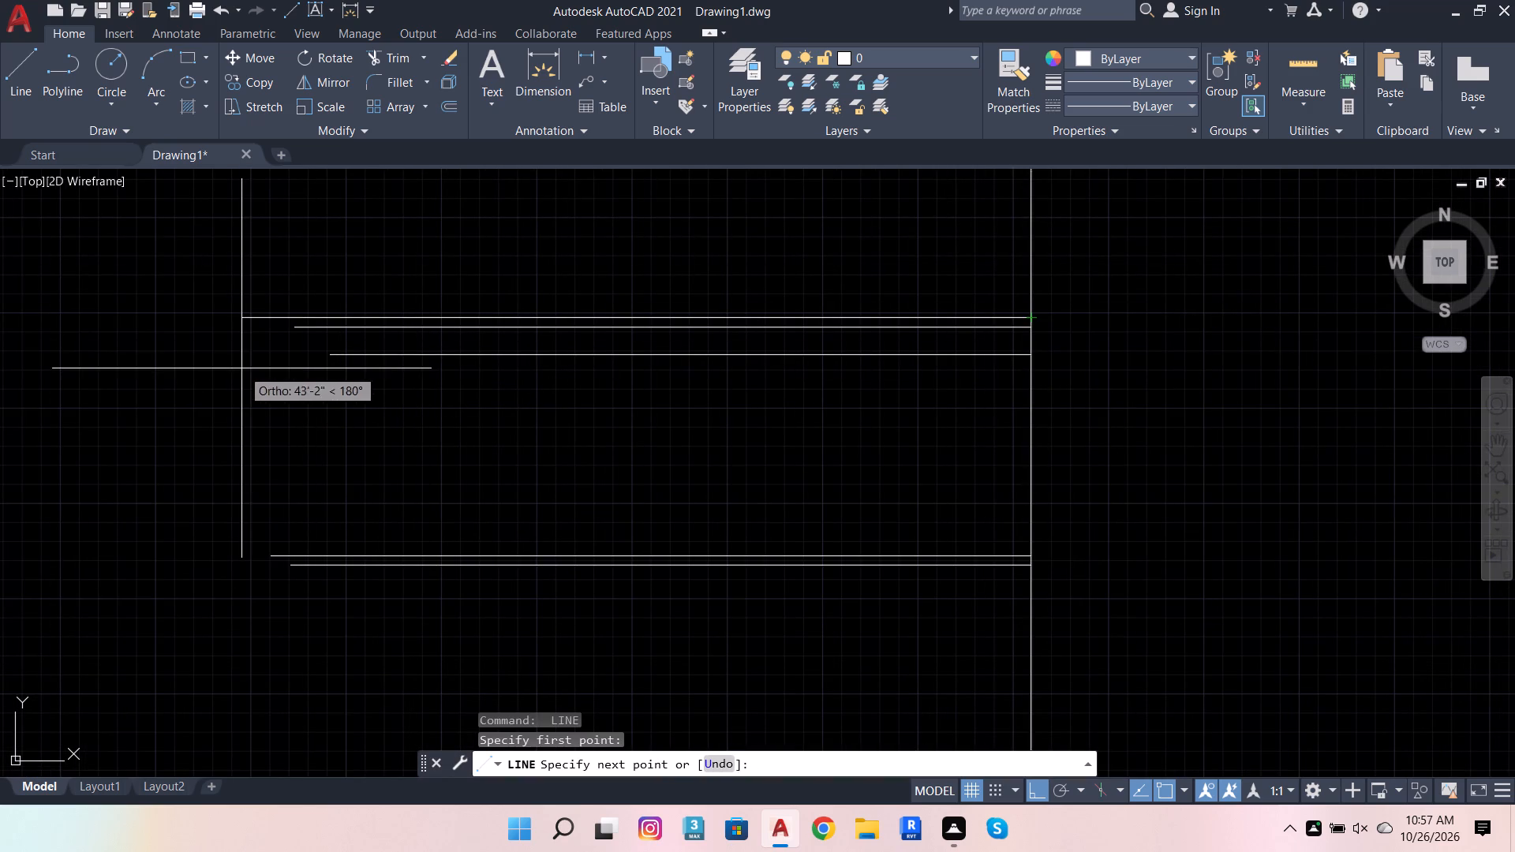
pyautogui.click(241, 368)
pyautogui.press('space')
# Draw a long horizontal line to the left from the upper end of the 8' vertical segment.
pyautogui.scroll(-3, 739, 467)
pyautogui.scroll(2, 787, 496)
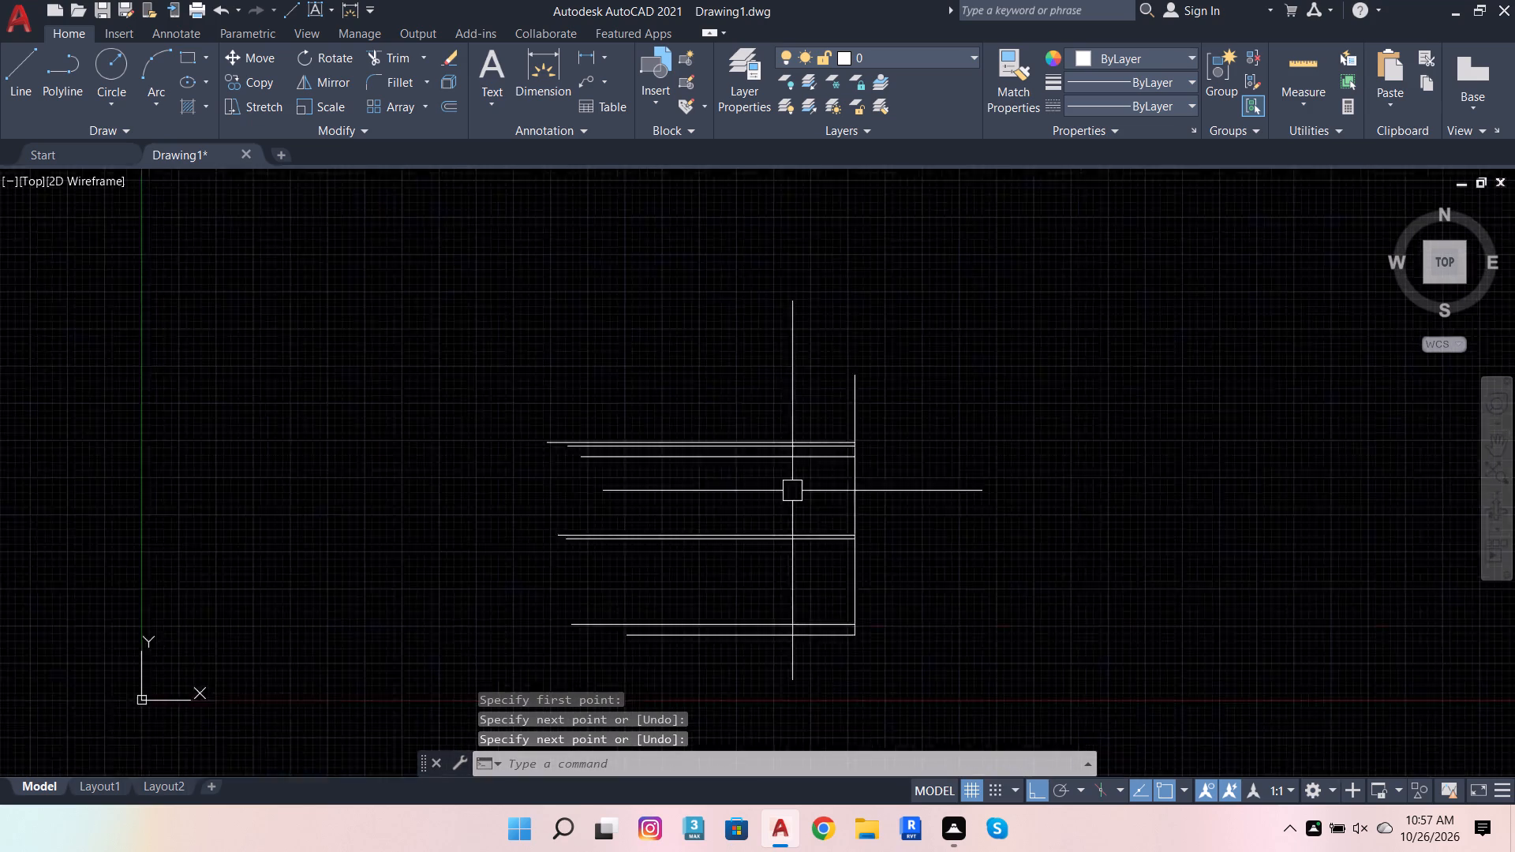
pyautogui.scroll(1, 792, 491)
pyautogui.press('space')
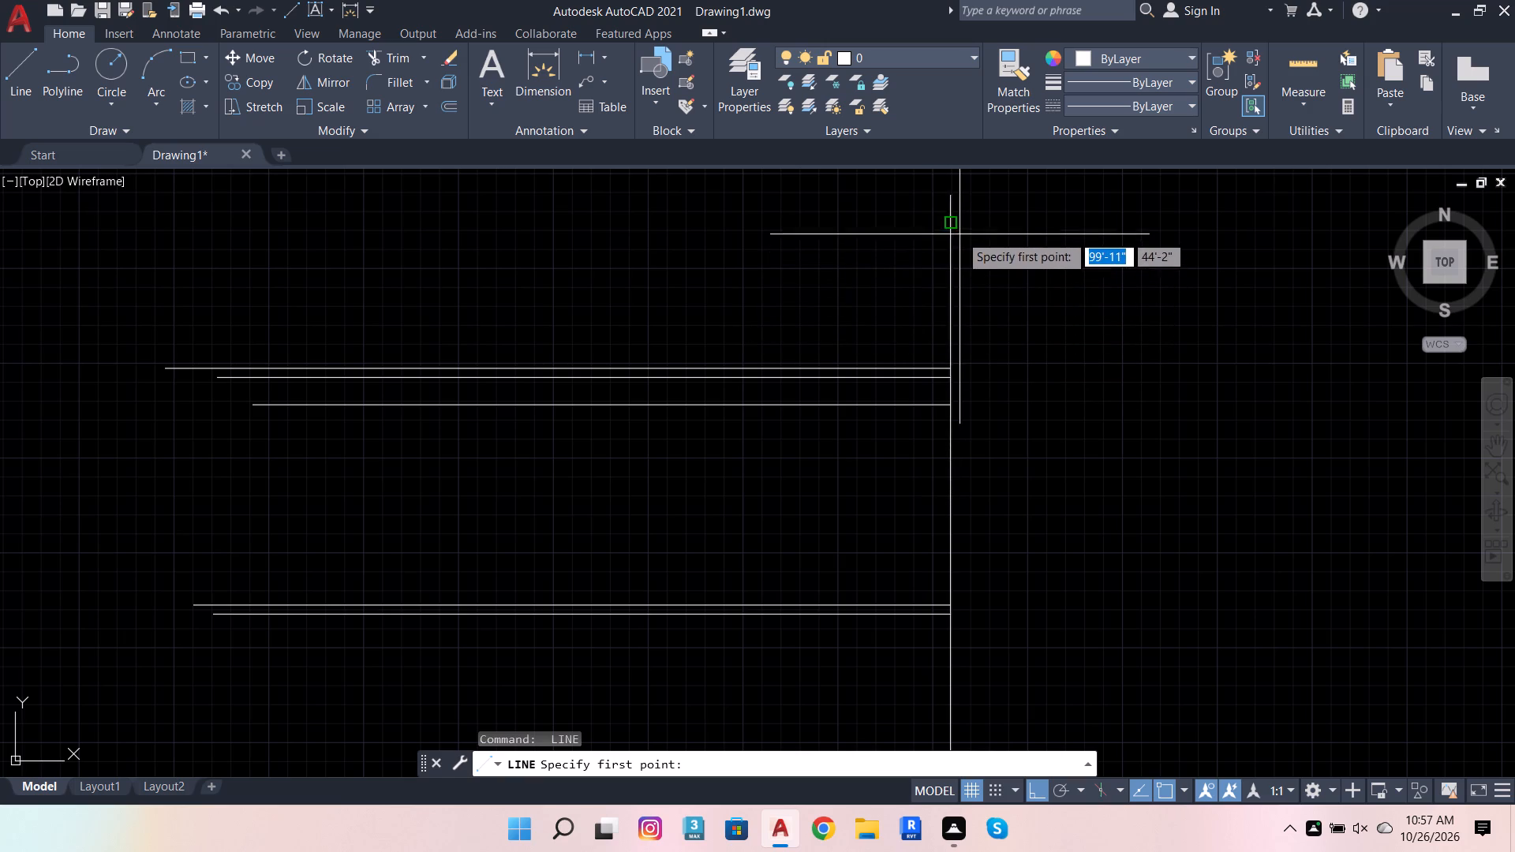
pyautogui.click(955, 220)
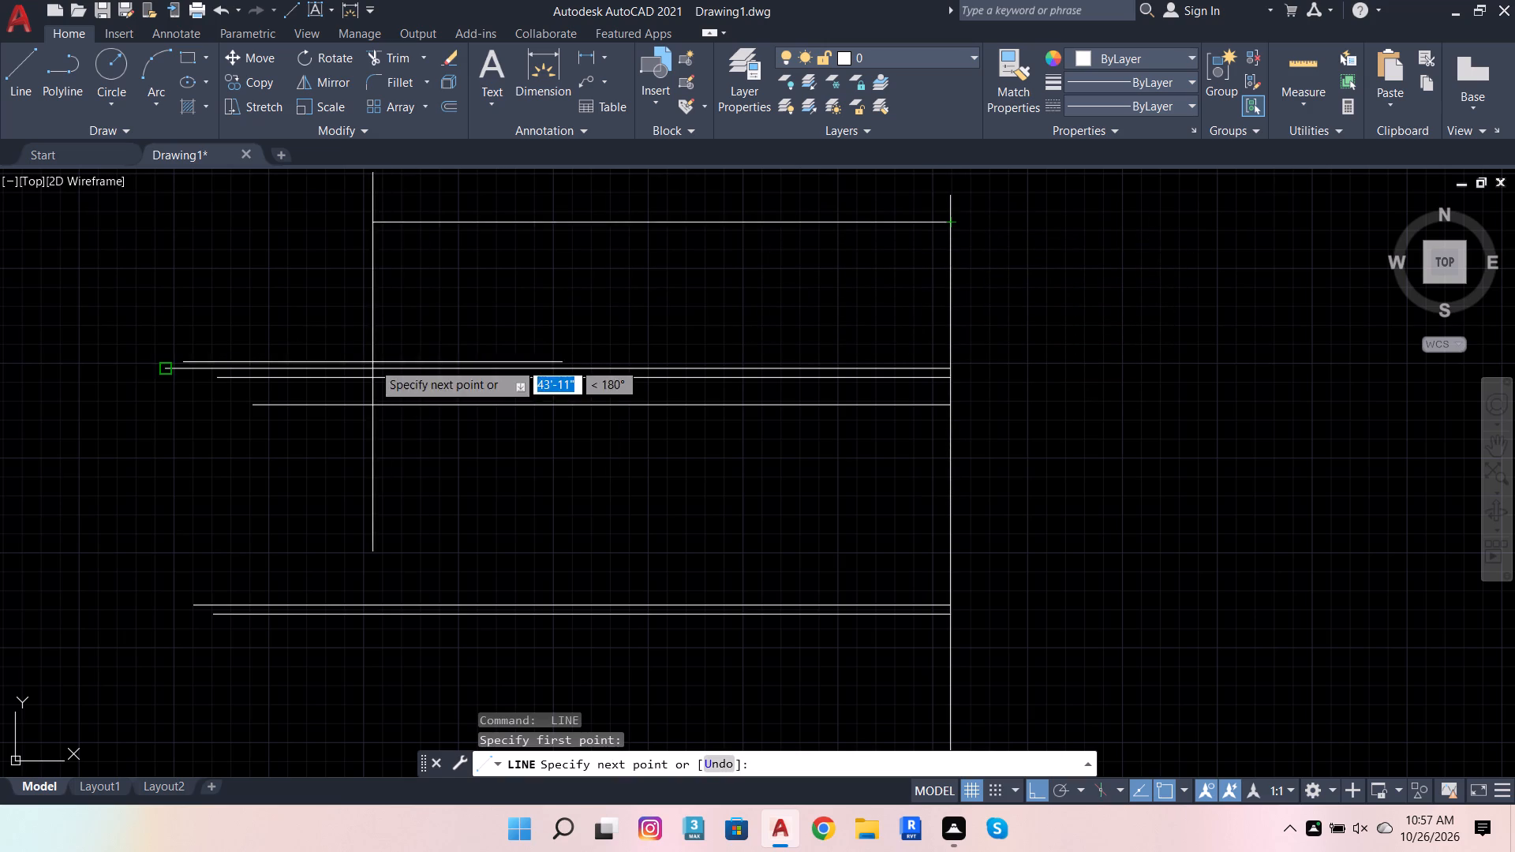
pyautogui.click(85, 420)
pyautogui.press('space')
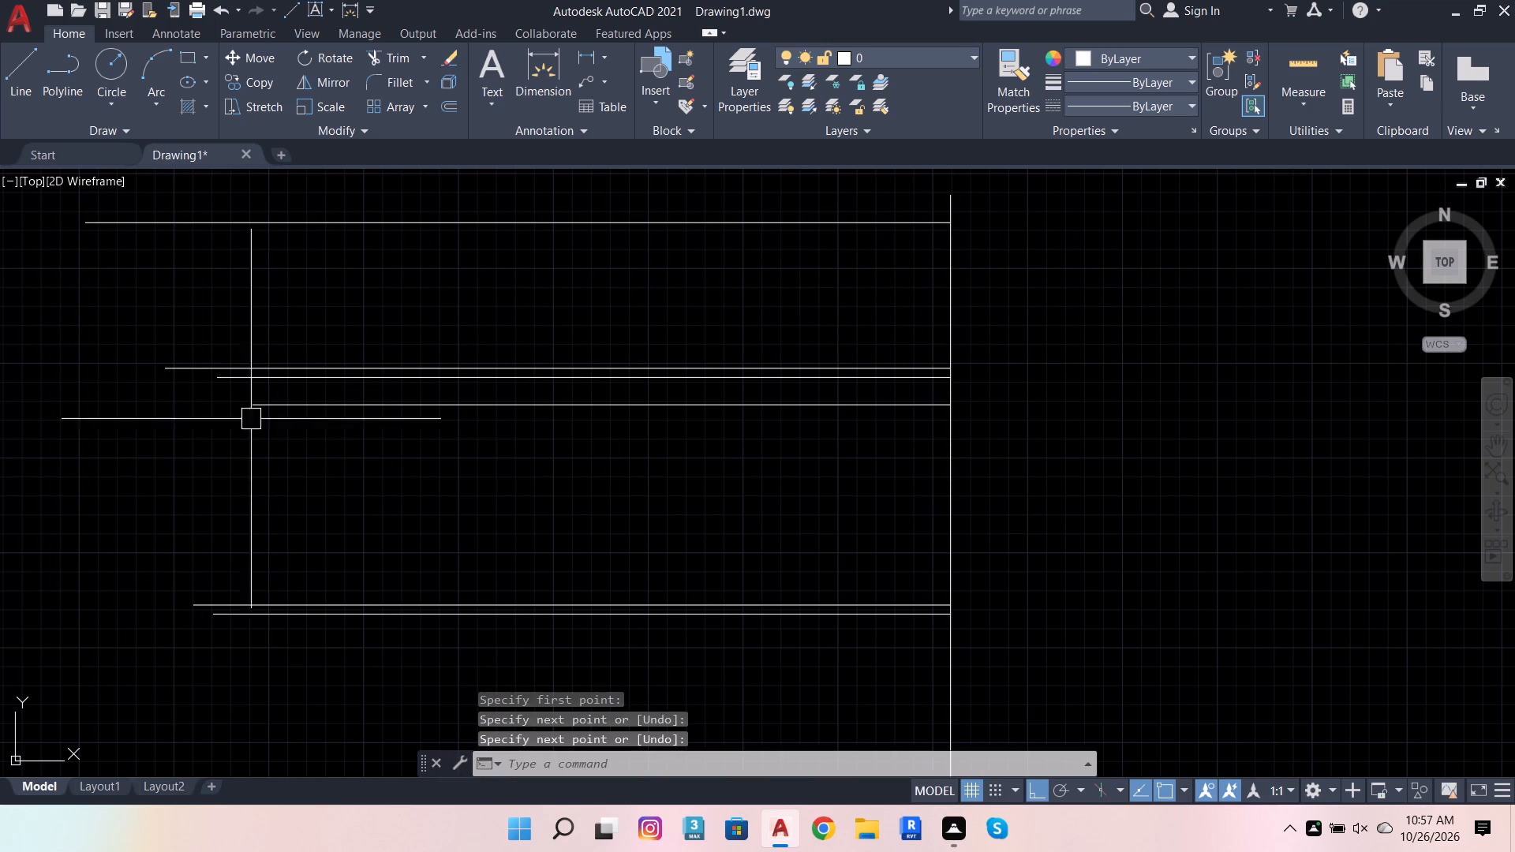
# Draw a horizontal line about 43' long to the left from the top end of the segmented vertical line.
pyautogui.press('space')
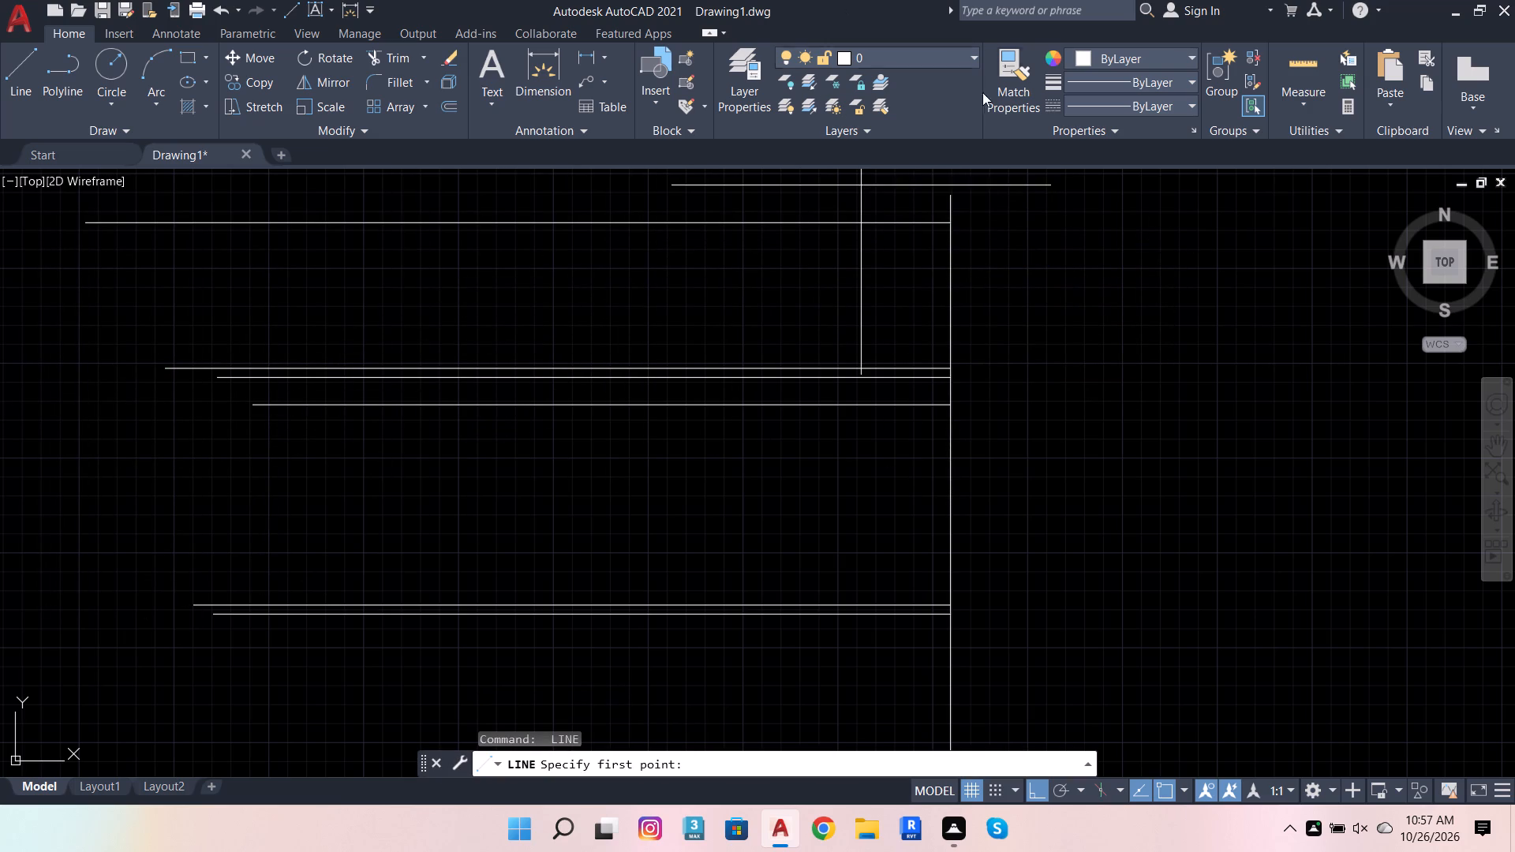
pyautogui.click(948, 196)
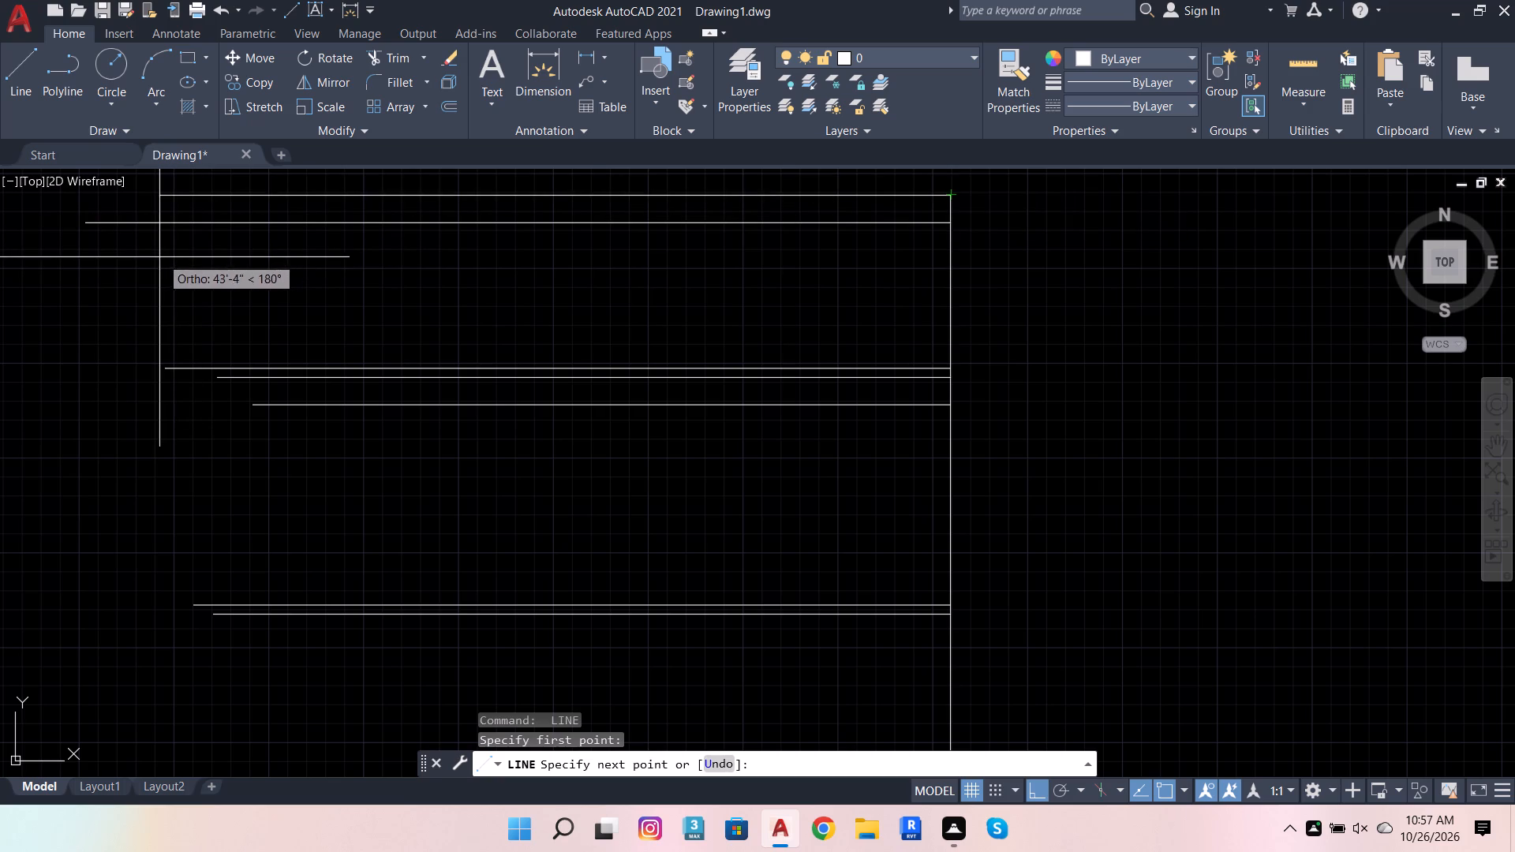
pyautogui.click(148, 260)
pyautogui.press('space')
# Draw a vertical line about 51' long upward from the left end of the bottom horizontal line, crossing all the horizontal lines.
pyautogui.scroll(-3, 339, 296)
pyautogui.scroll(3, 345, 412)
pyautogui.press('space')
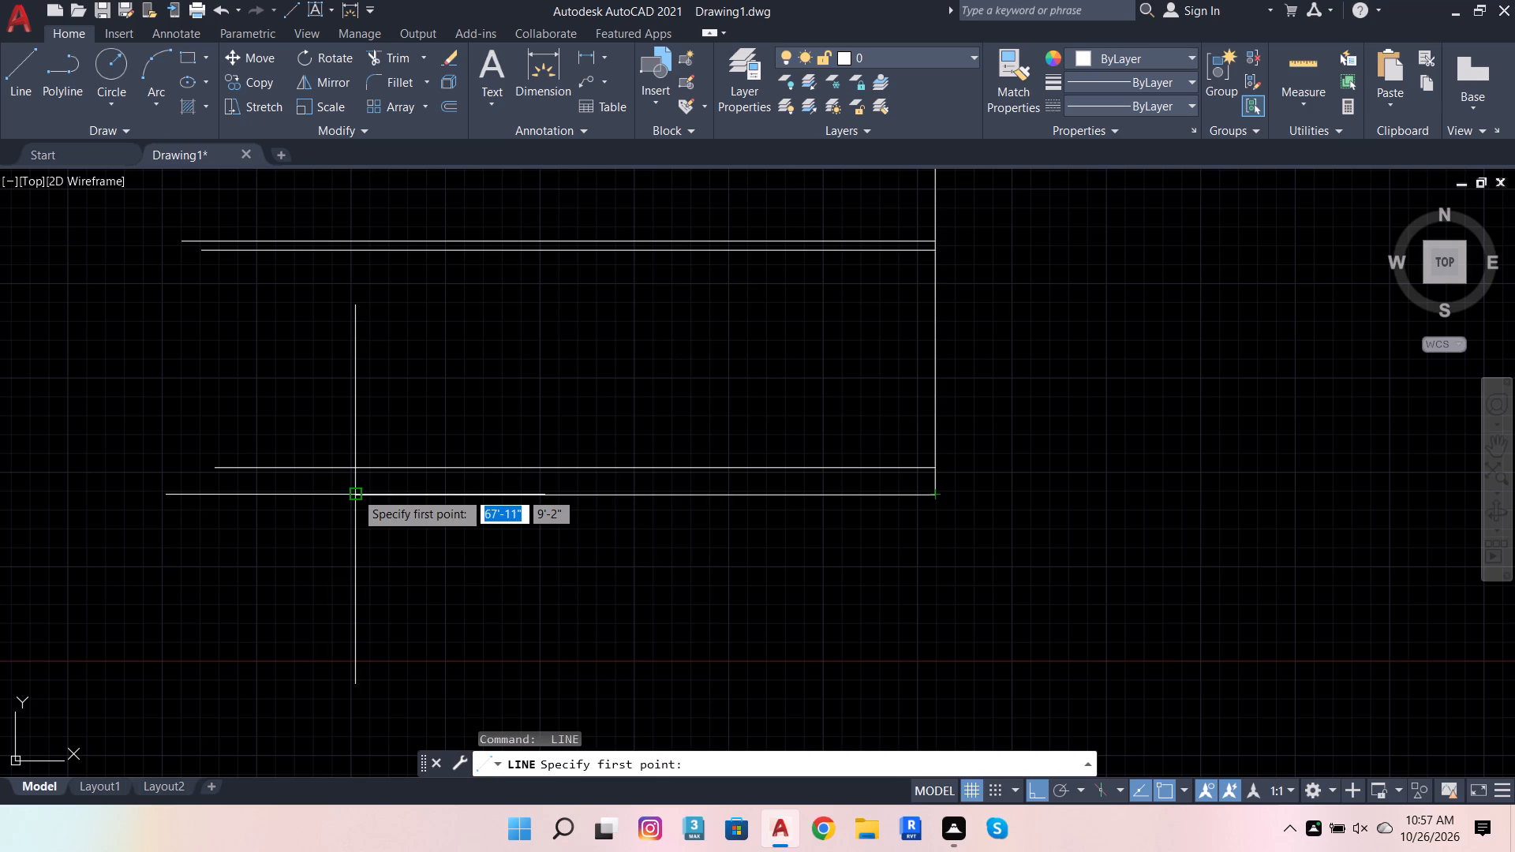
pyautogui.scroll(-3, 402, 534)
pyautogui.click(395, 529)
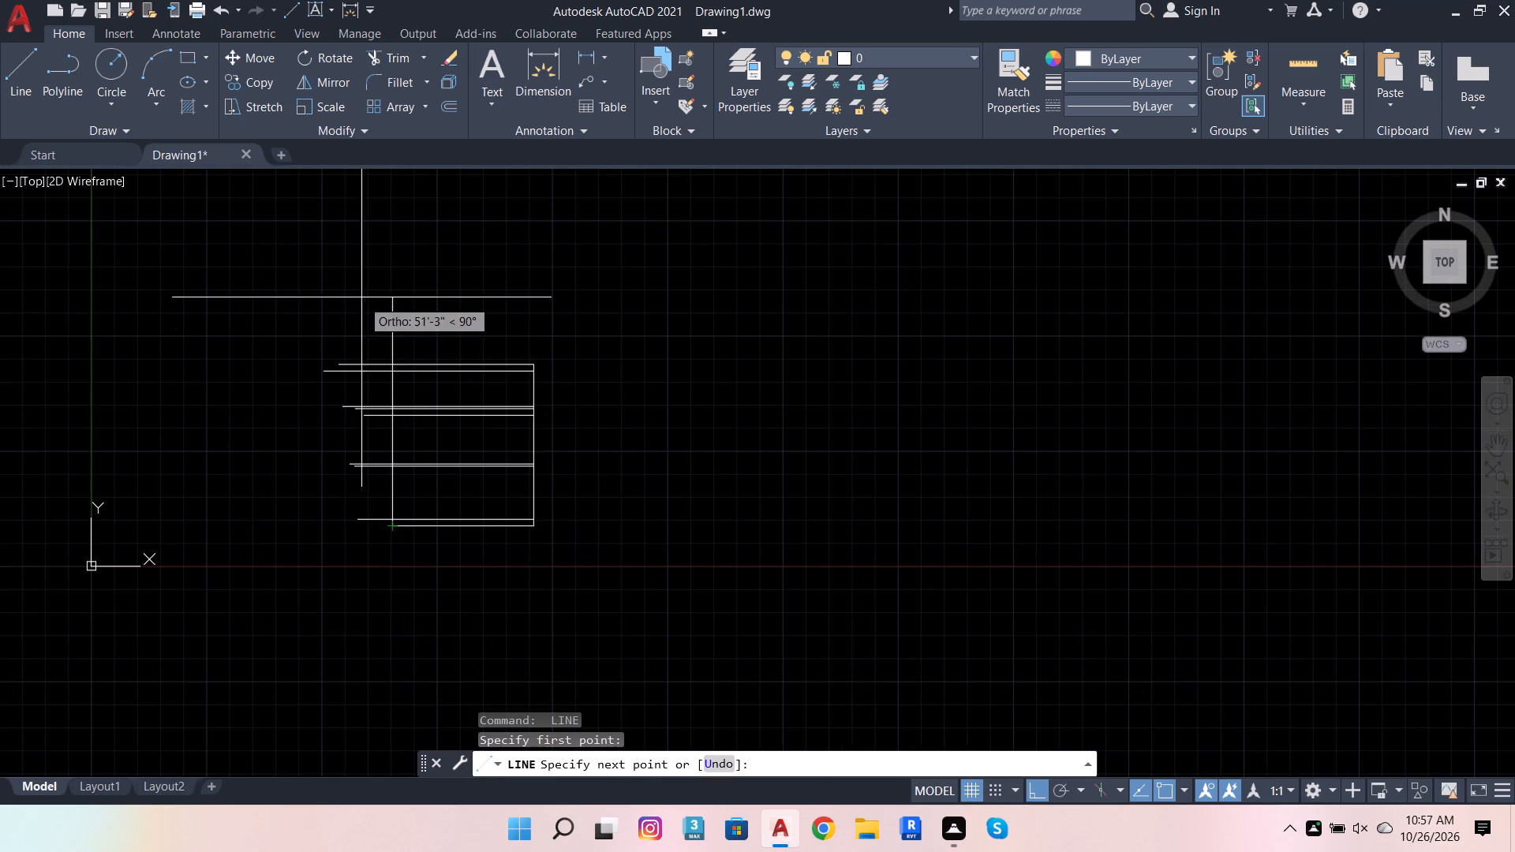
pyautogui.click(410, 297)
pyautogui.press('space')
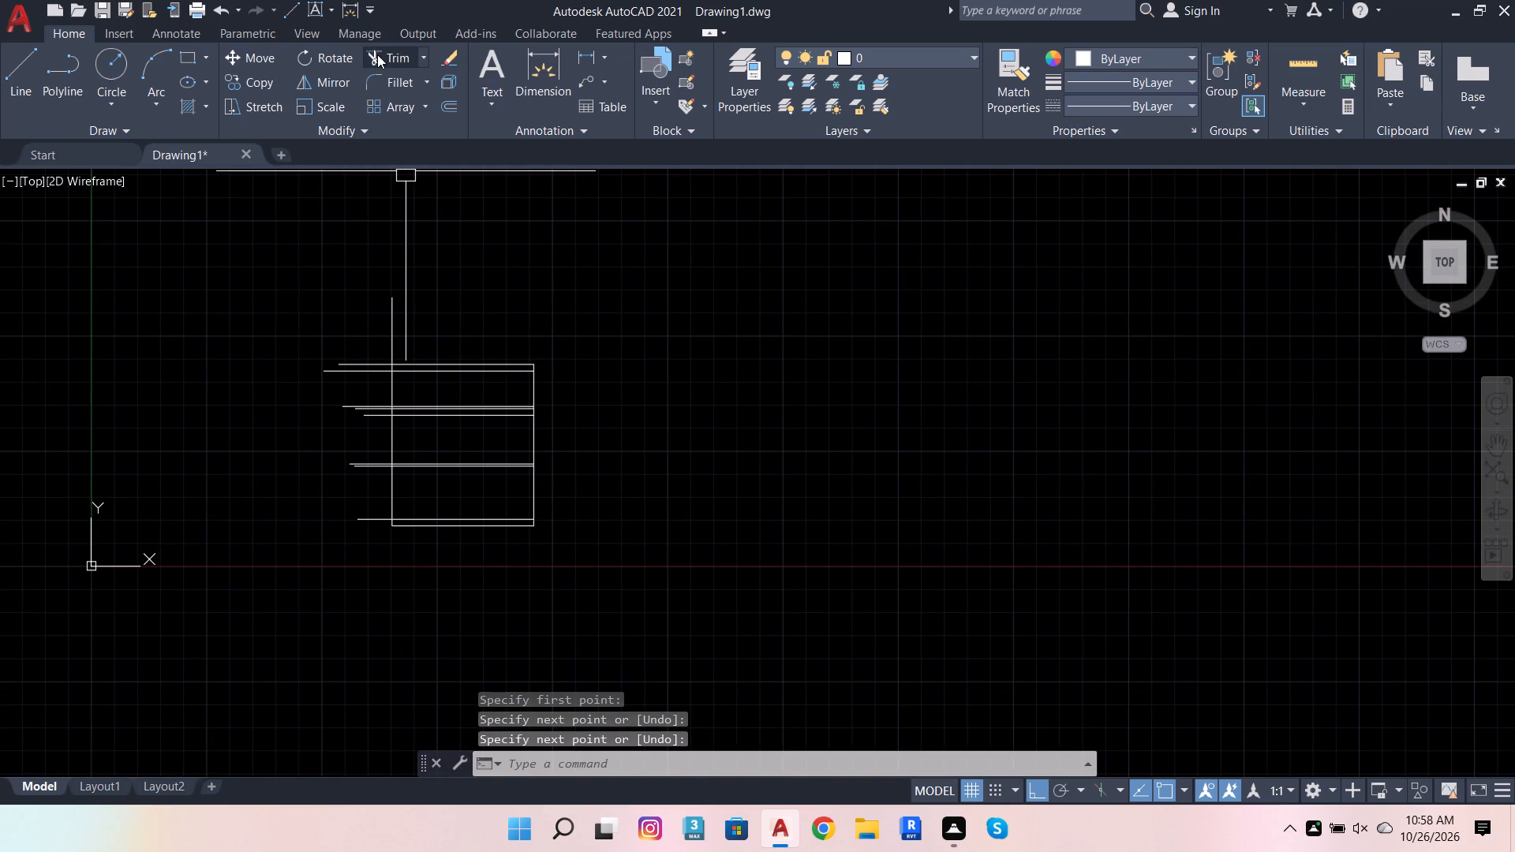
# Trim the horizontal line ends beyond the left vertical line and the part of that vertical above the top horizontal.
pyautogui.click(377, 54)
pyautogui.click(372, 339)
pyautogui.click(361, 540)
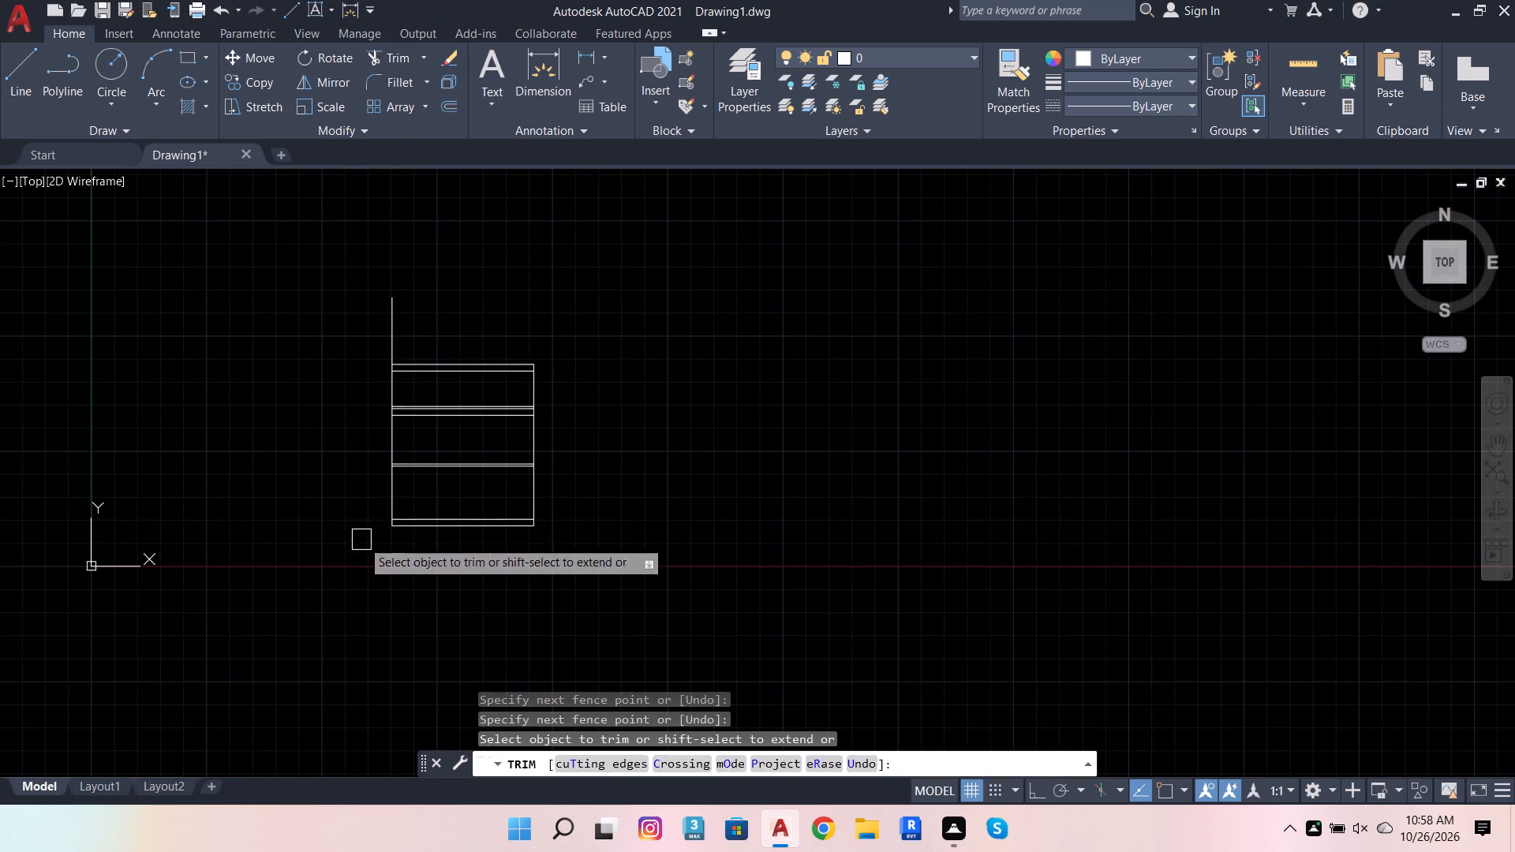
pyautogui.click(383, 311)
pyautogui.scroll(2, 417, 432)
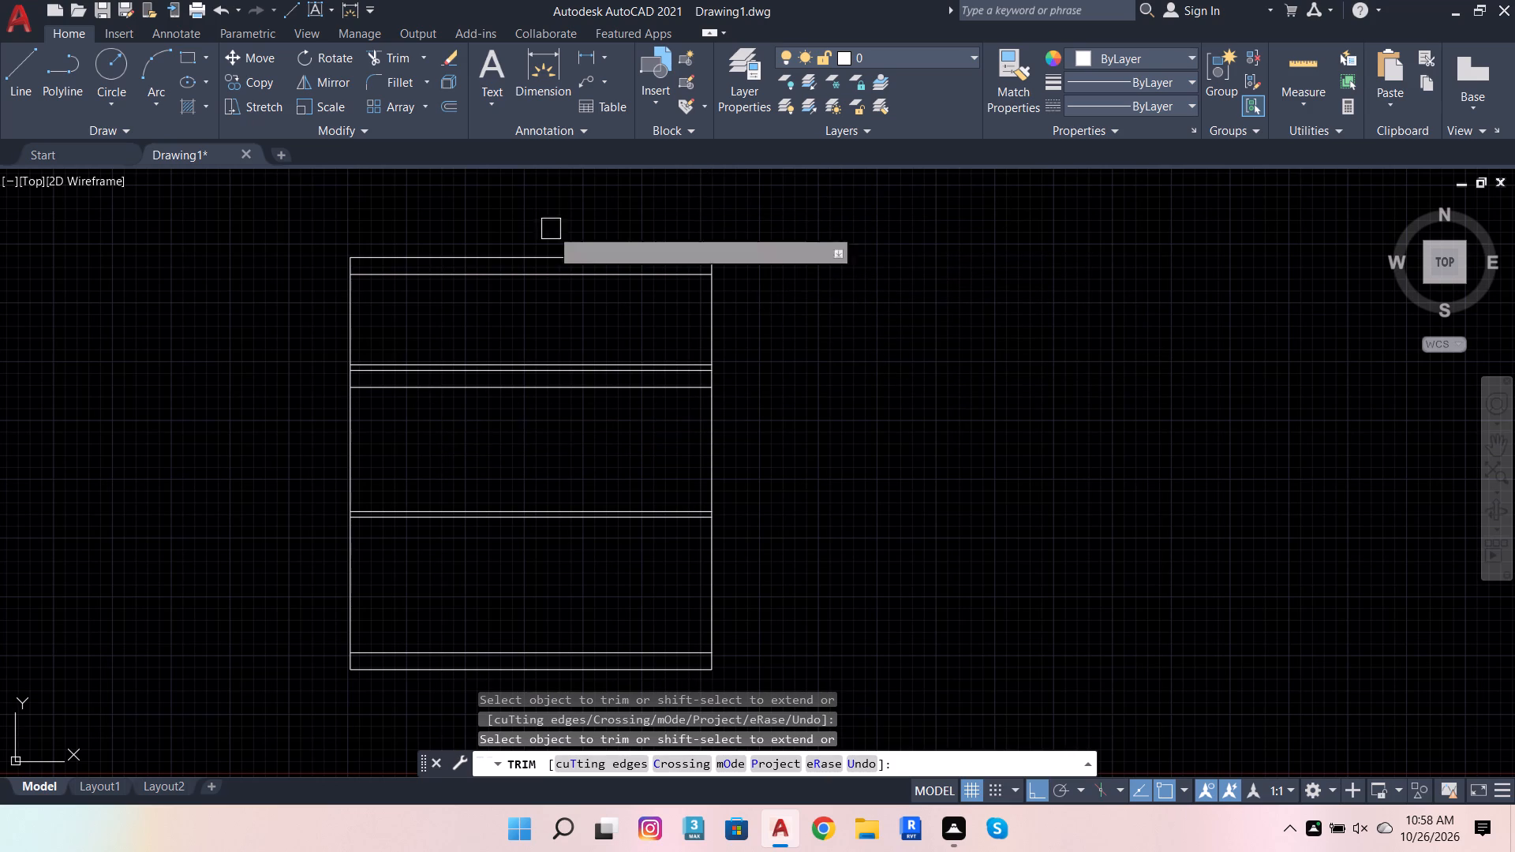
# Offset the outline's left vertical line 1'3" to the right, inside the outline.
pyautogui.click(449, 109)
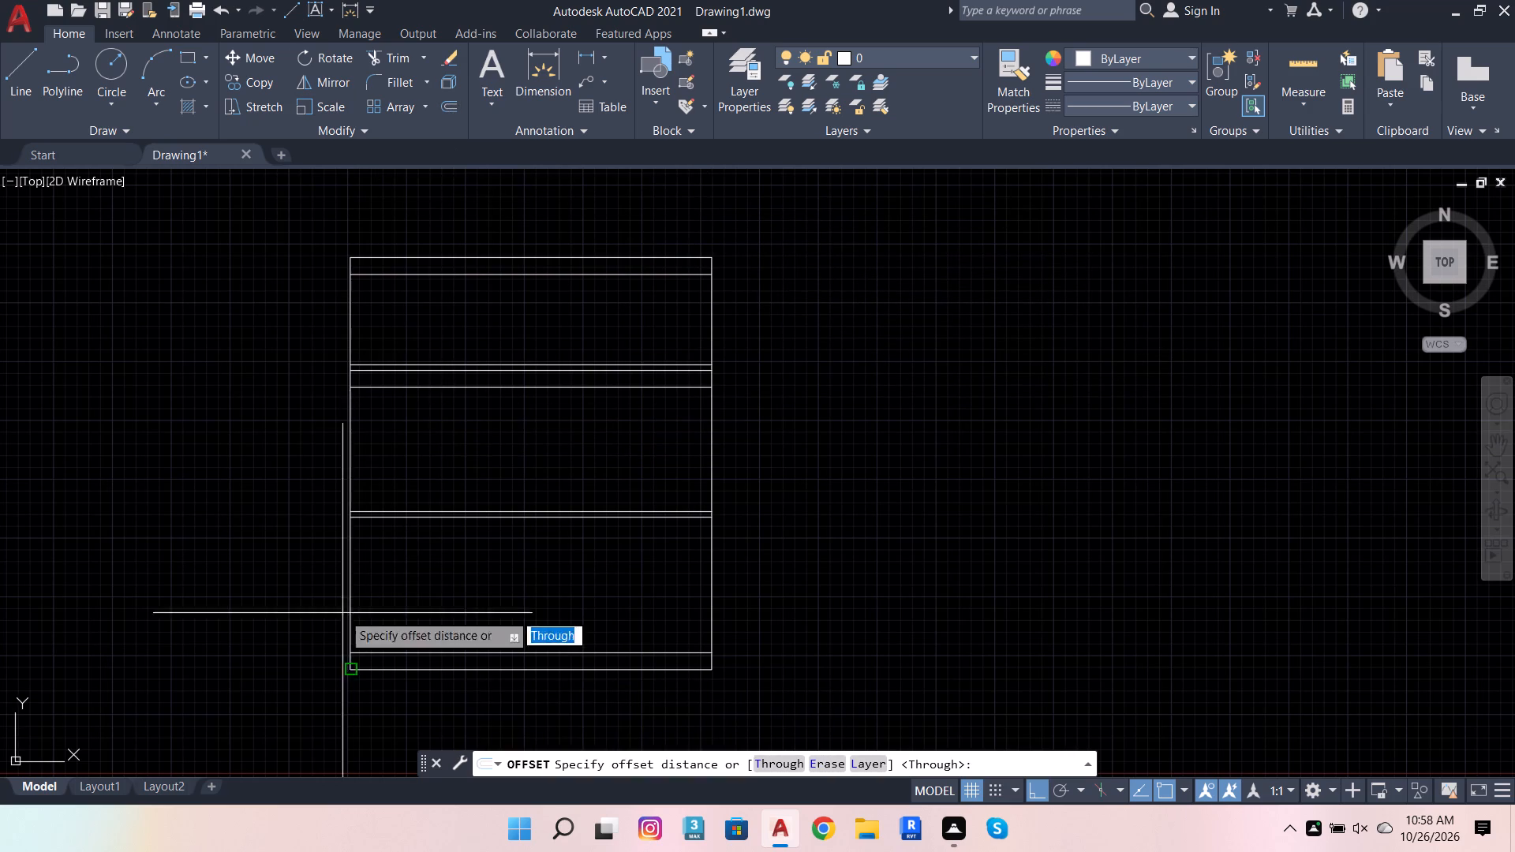
pyautogui.click(352, 674)
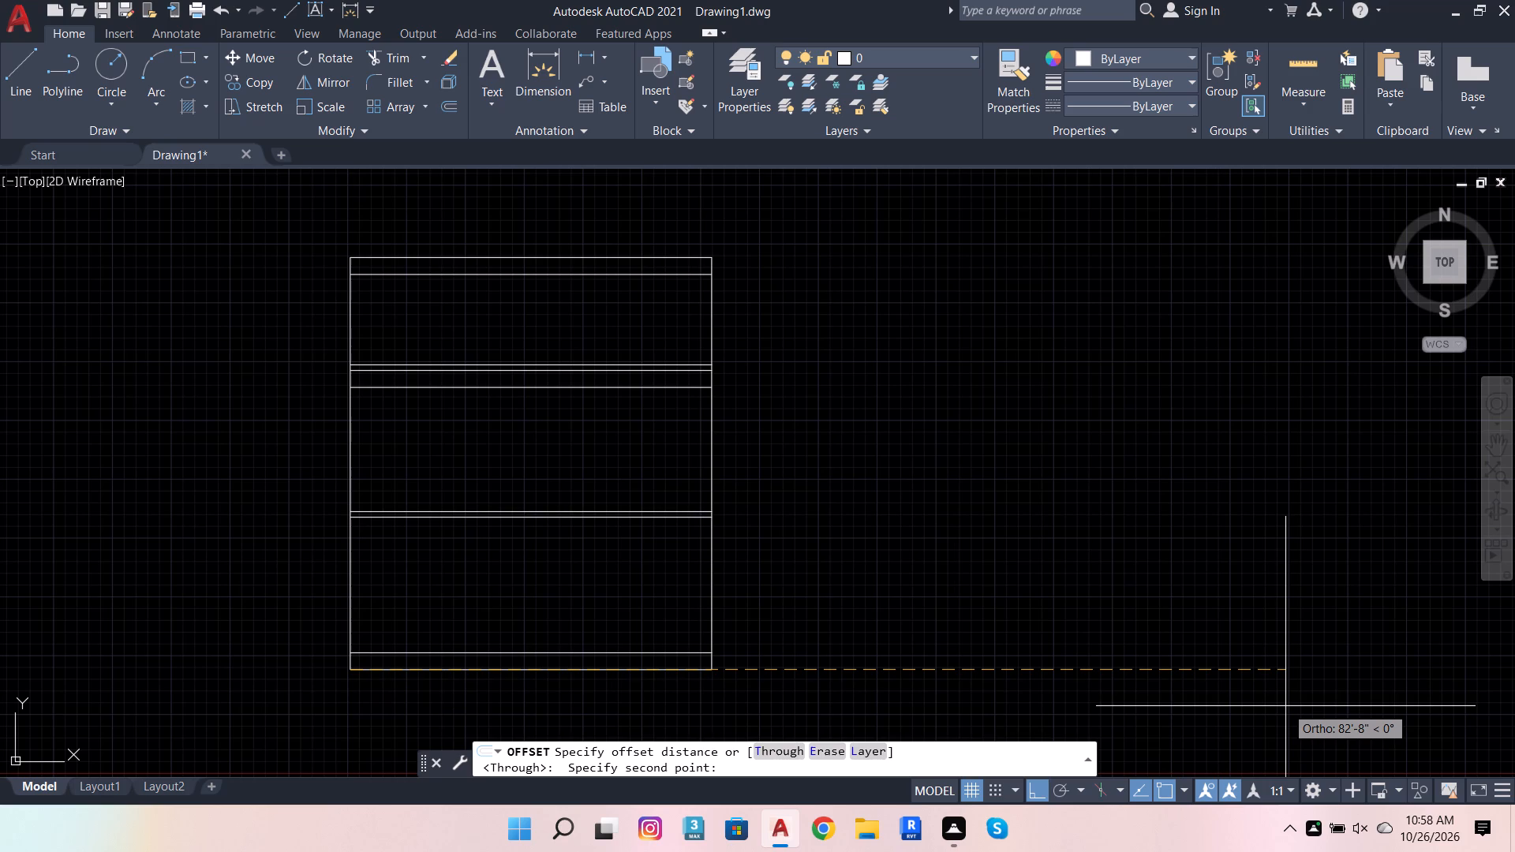
pyautogui.write("1'3")
pyautogui.press('Return')
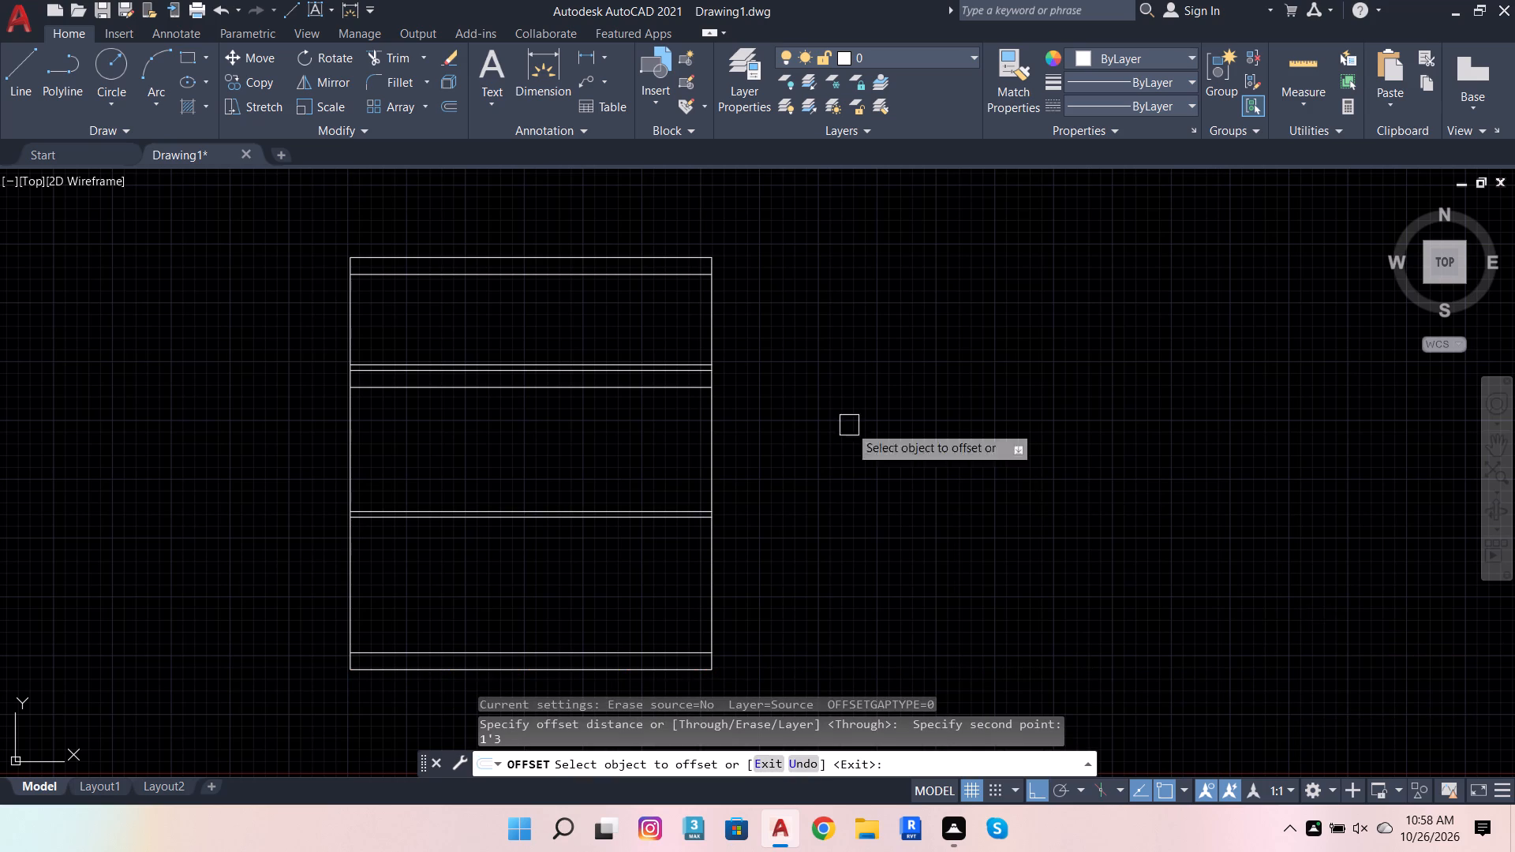
pyautogui.click(354, 585)
pyautogui.moveTo(473, 571); pyautogui.dragTo(460, 553)
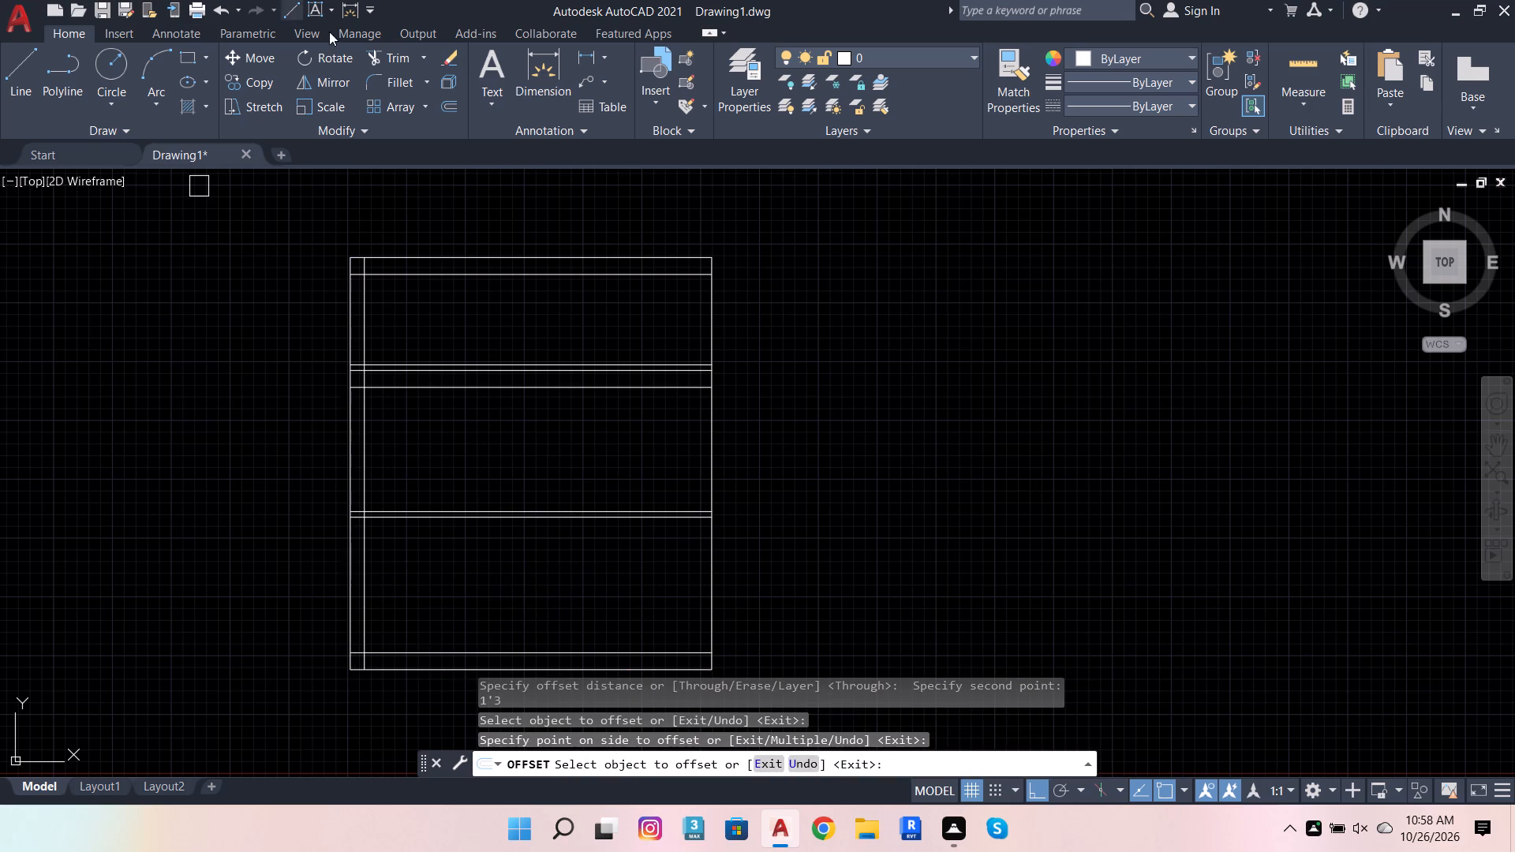
# Offset the inner vertical line nearest the outline's left edge 7' to the right.
pyautogui.click(453, 106)
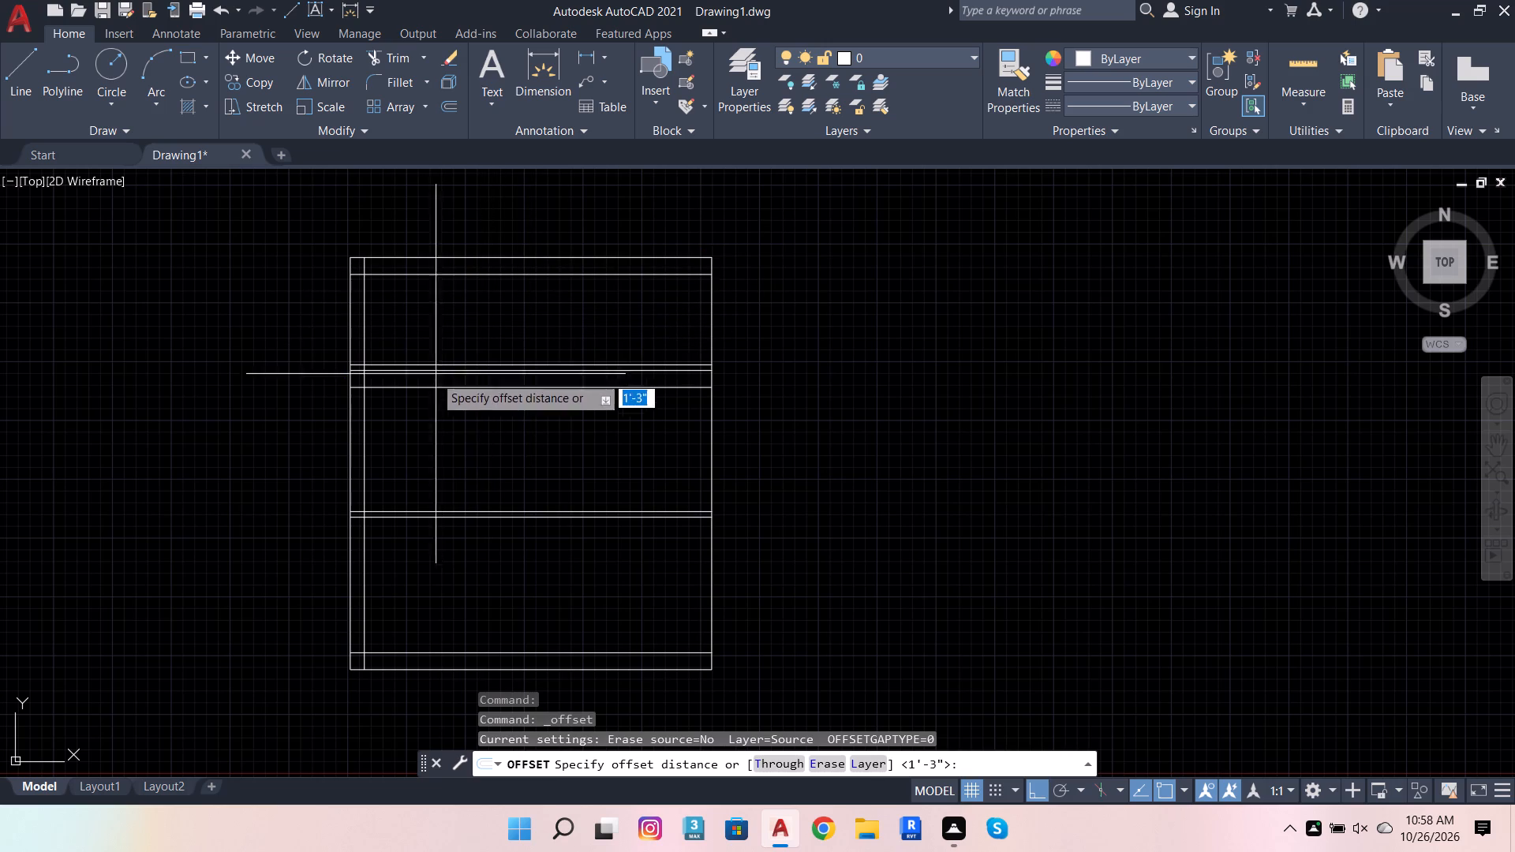
pyautogui.click(365, 670)
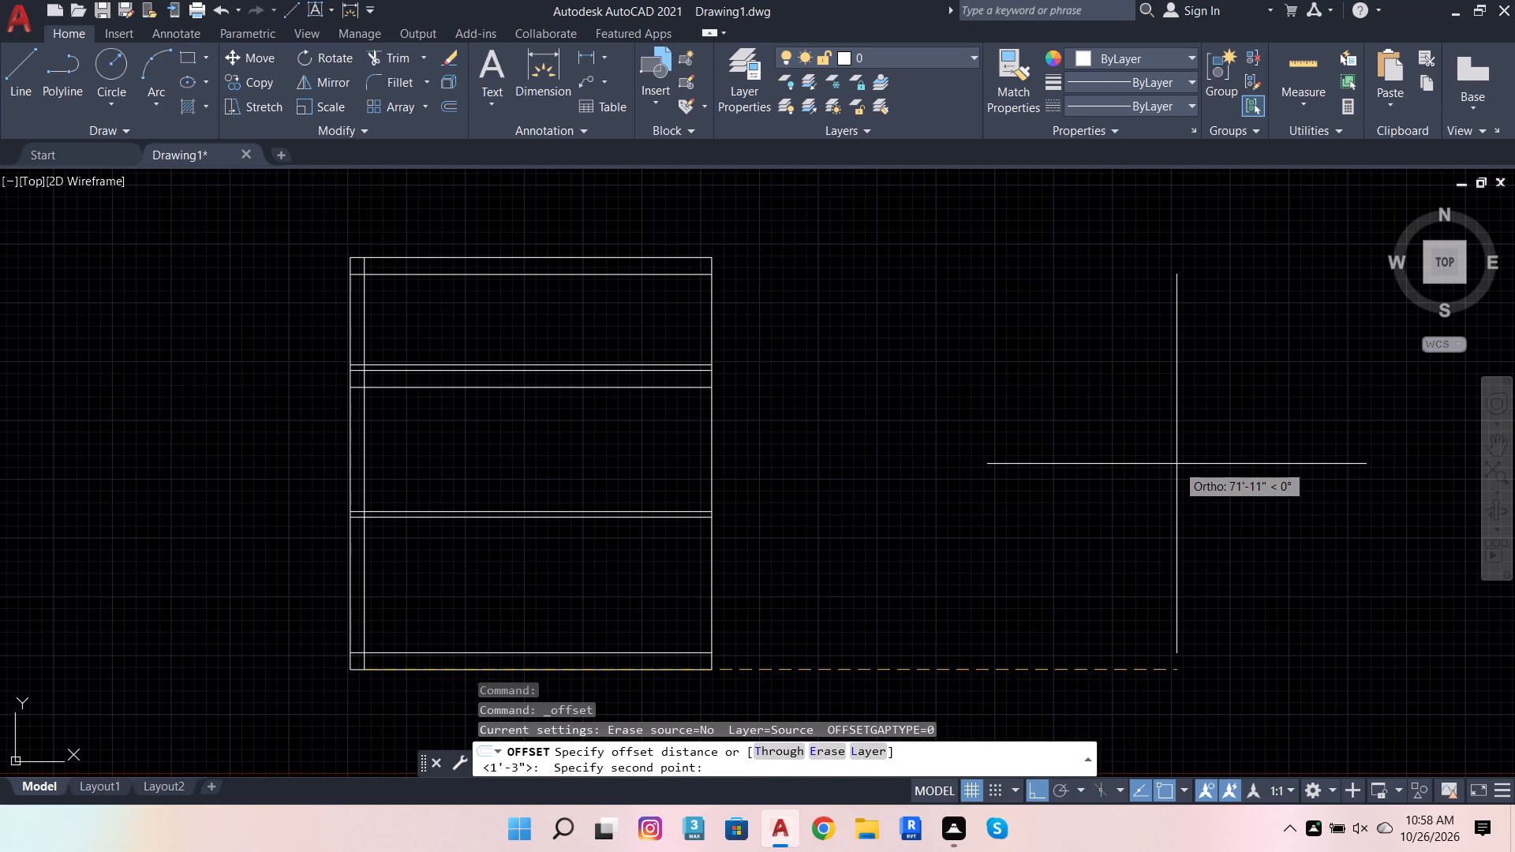
pyautogui.write("7'")
pyautogui.press('Return')
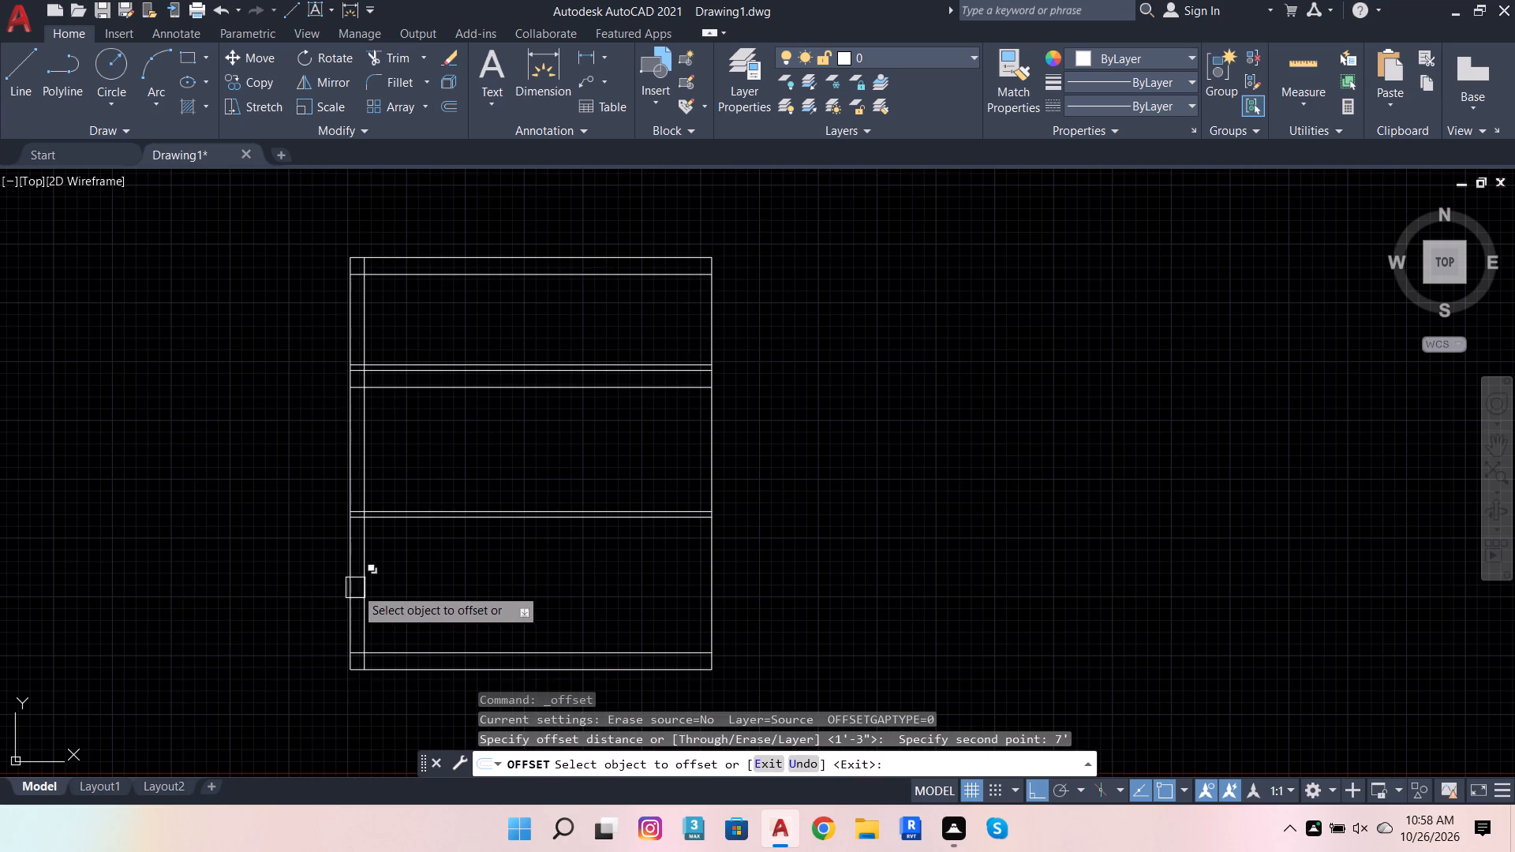
pyautogui.click(375, 592)
pyautogui.click(629, 543)
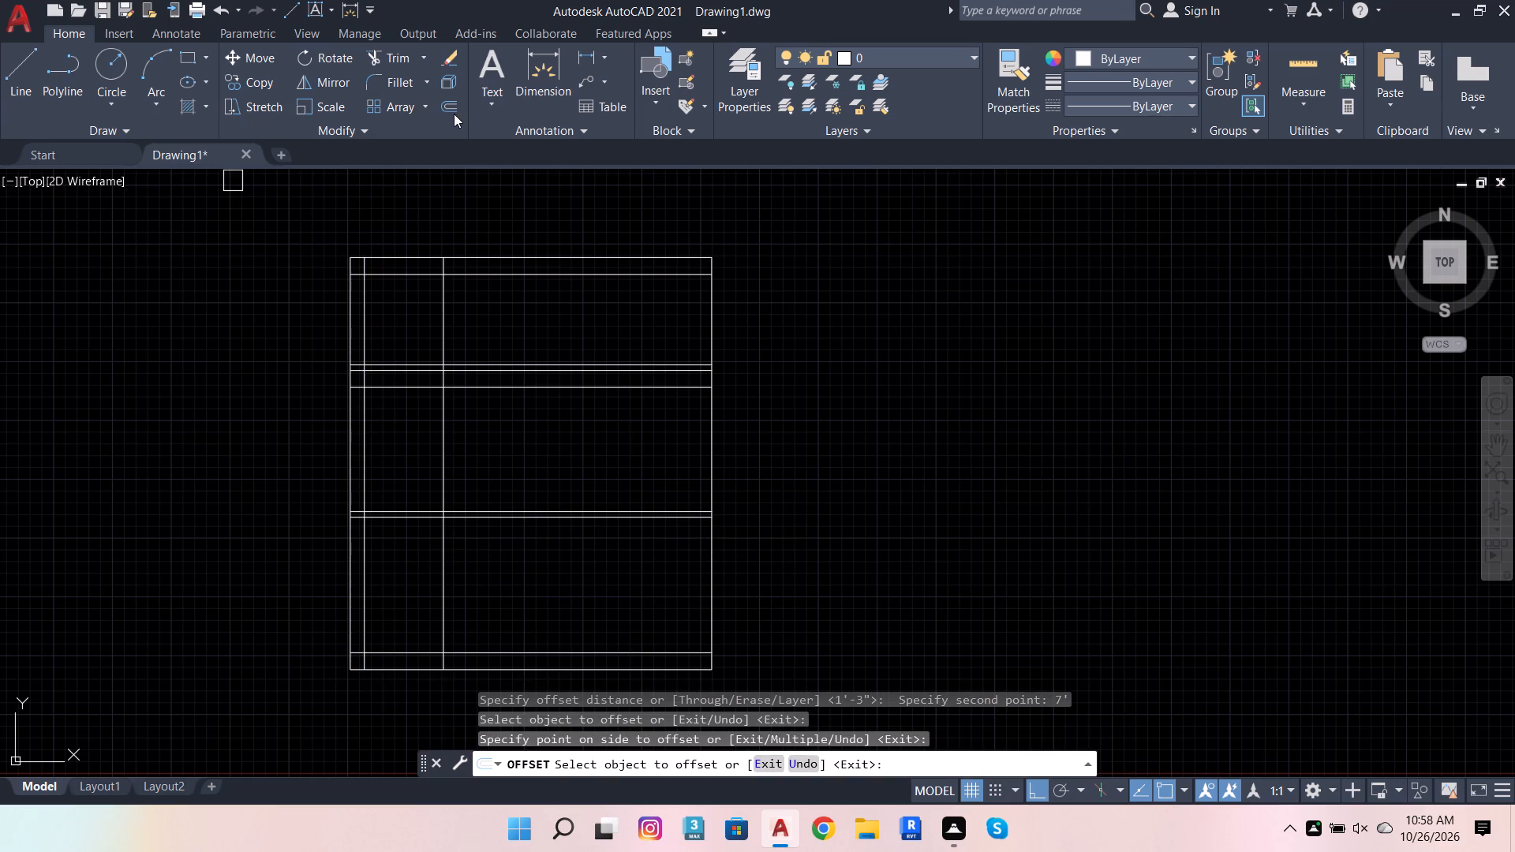
# Offset the rightmost inner vertical line 1'4" to the right.
pyautogui.click(454, 114)
pyautogui.scroll(-2, 664, 342)
pyautogui.scroll(4, 586, 476)
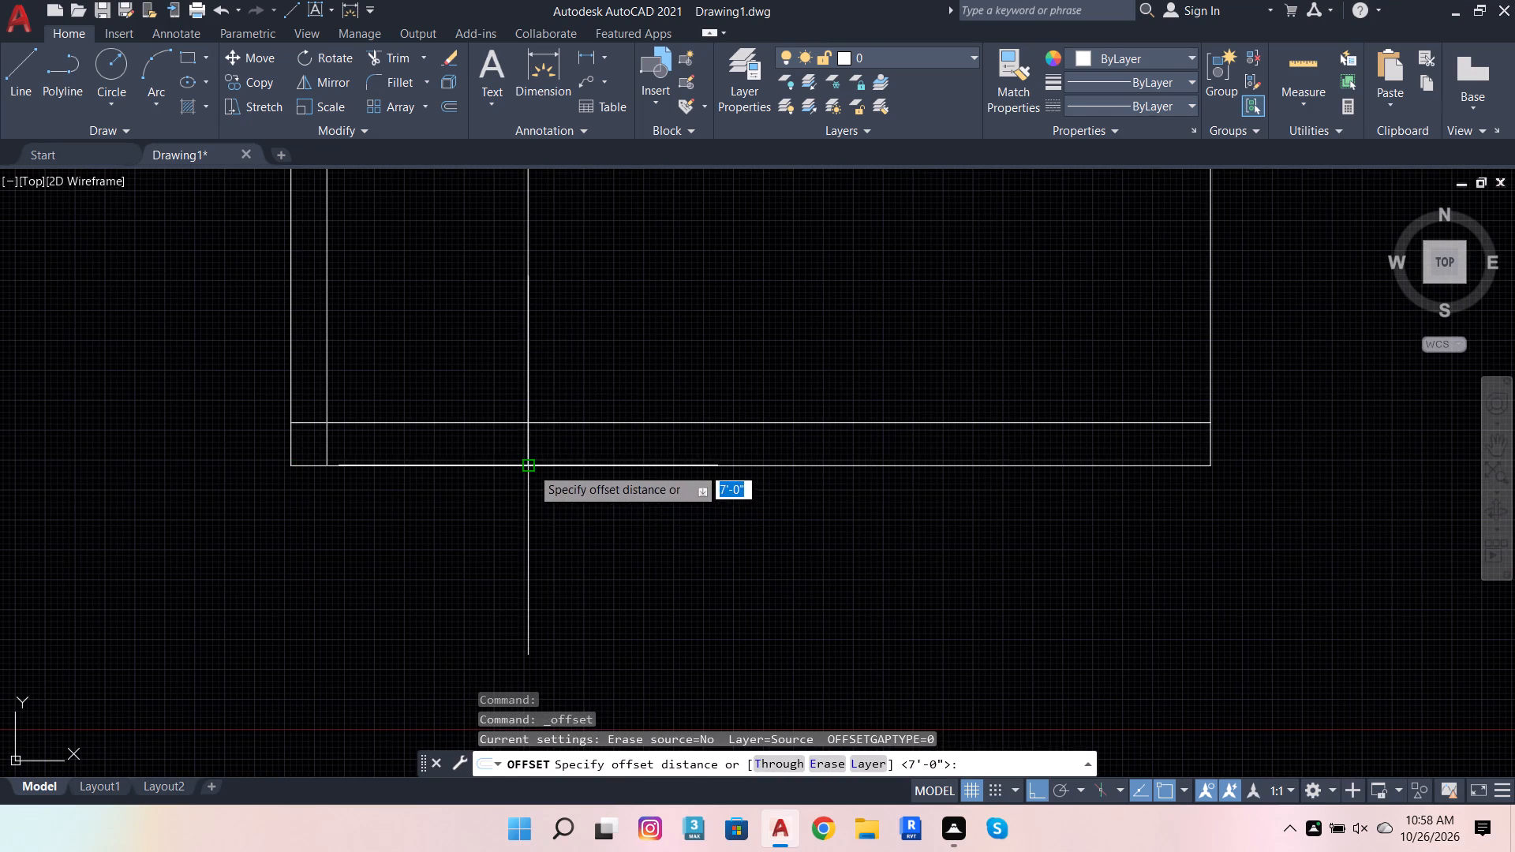
pyautogui.click(531, 467)
pyautogui.write("1'")
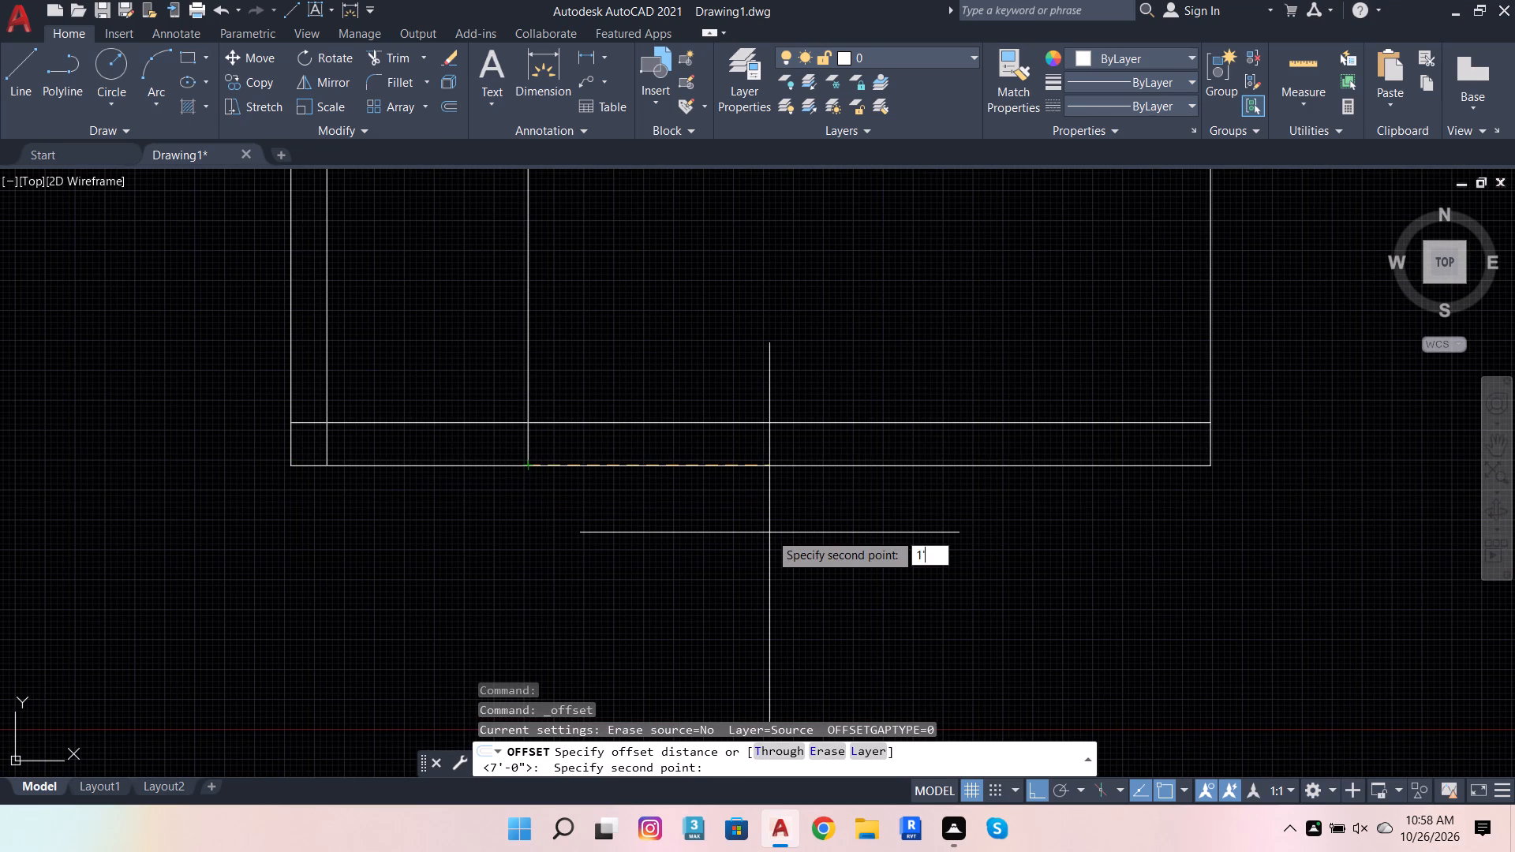
pyautogui.press('4')
pyautogui.press('Return')
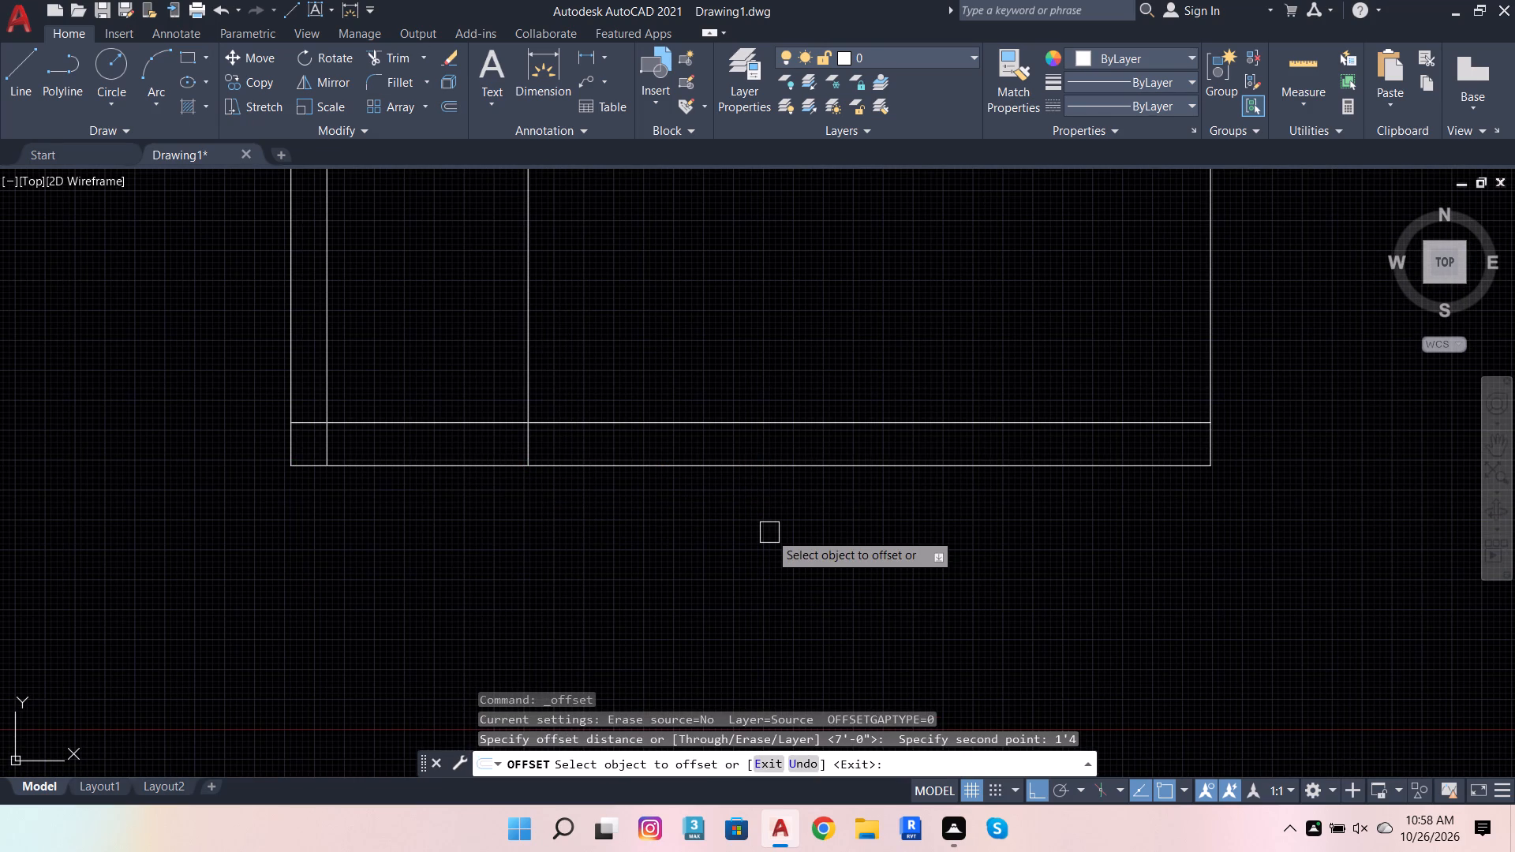
pyautogui.click(528, 361)
pyautogui.moveTo(673, 342); pyautogui.dragTo(645, 312)
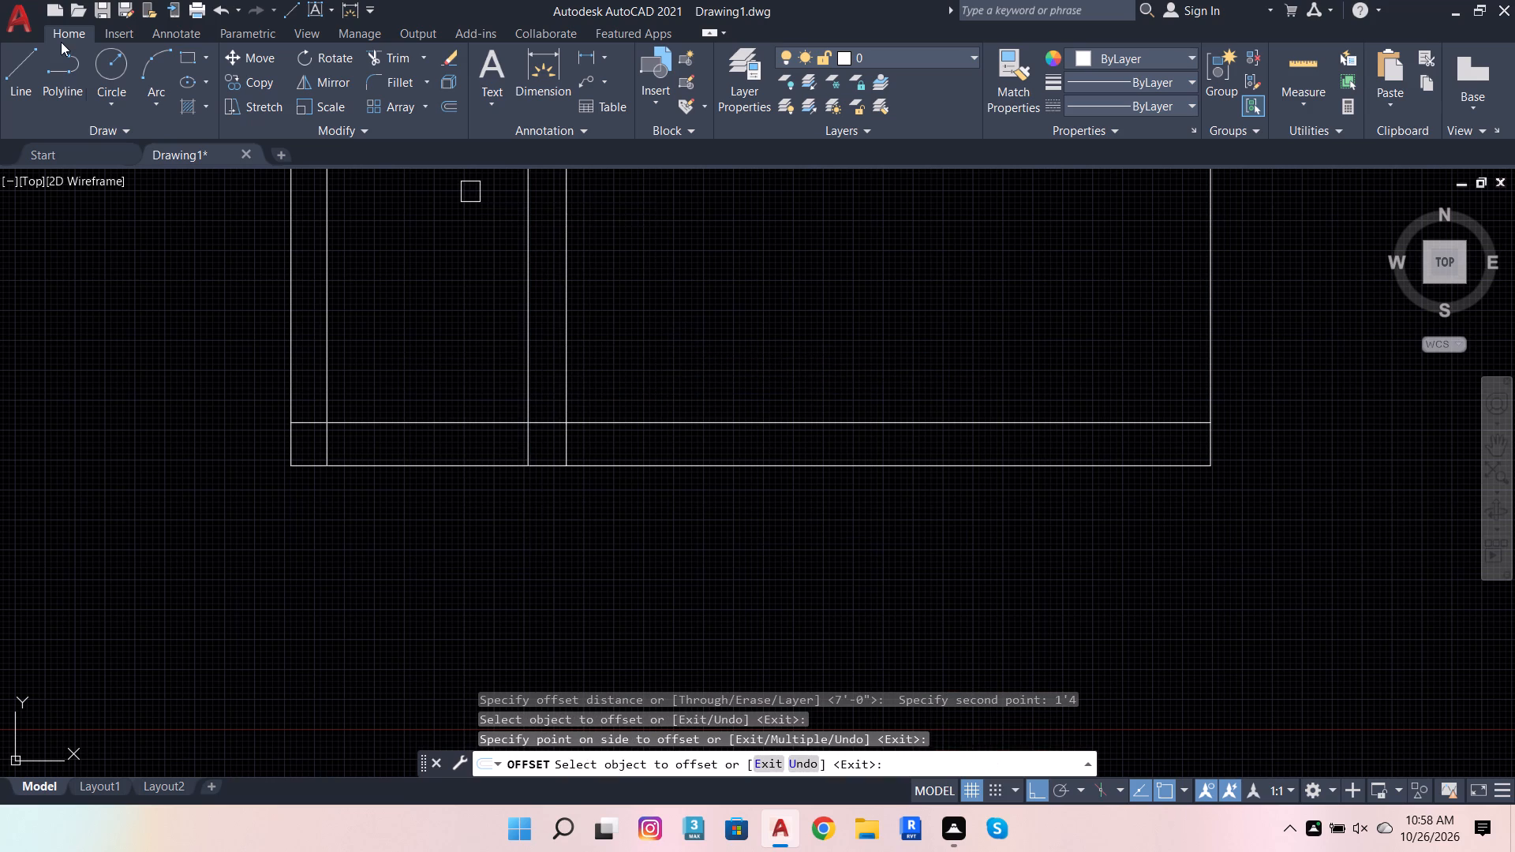
# Offset the right line of the 1'4" spaced vertical pair 7' to the right.
pyautogui.click(447, 103)
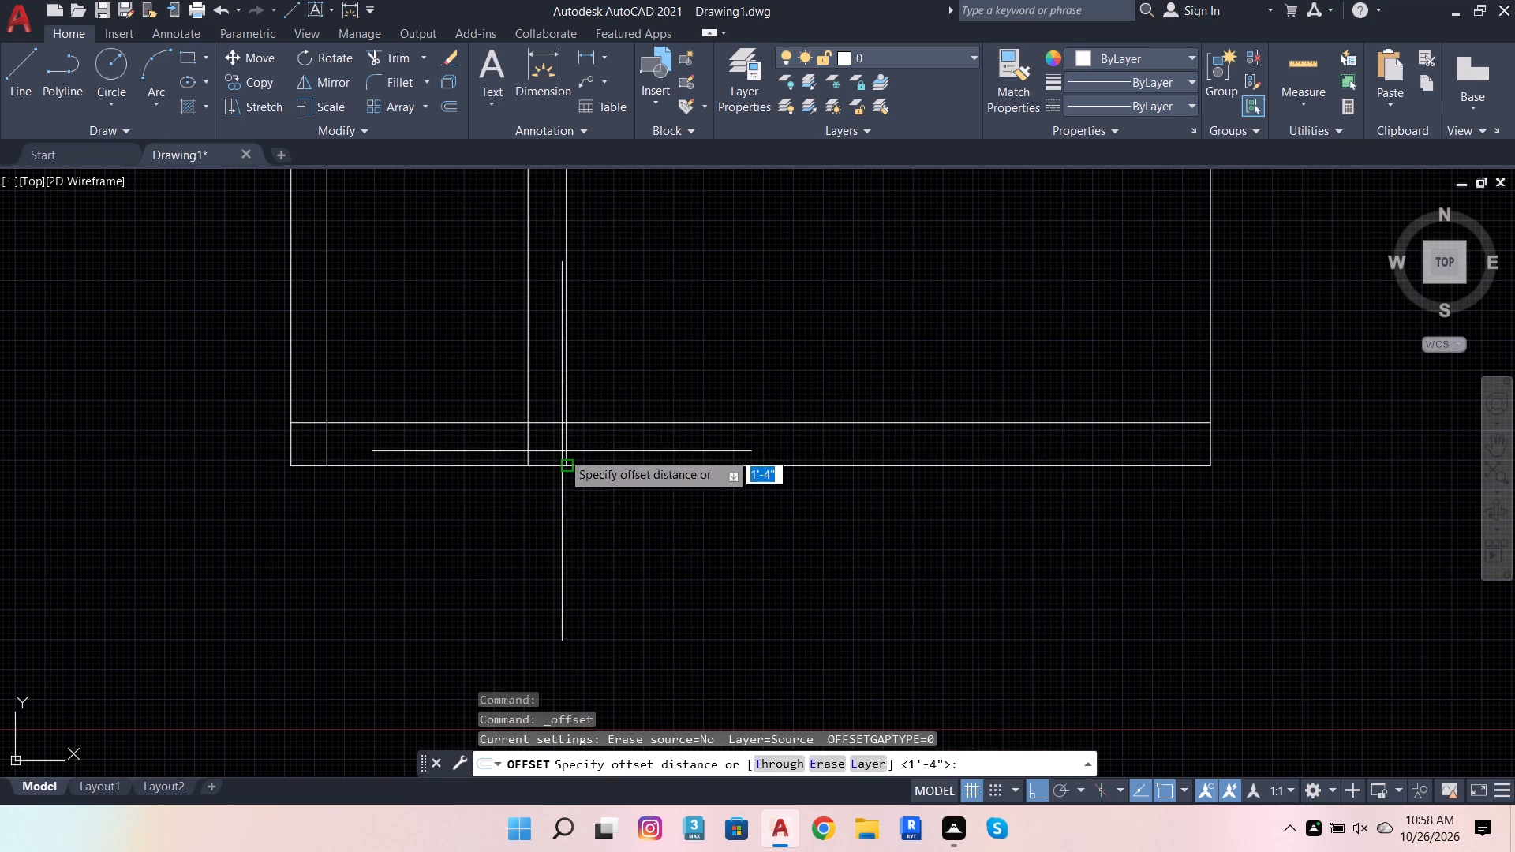
pyautogui.click(565, 464)
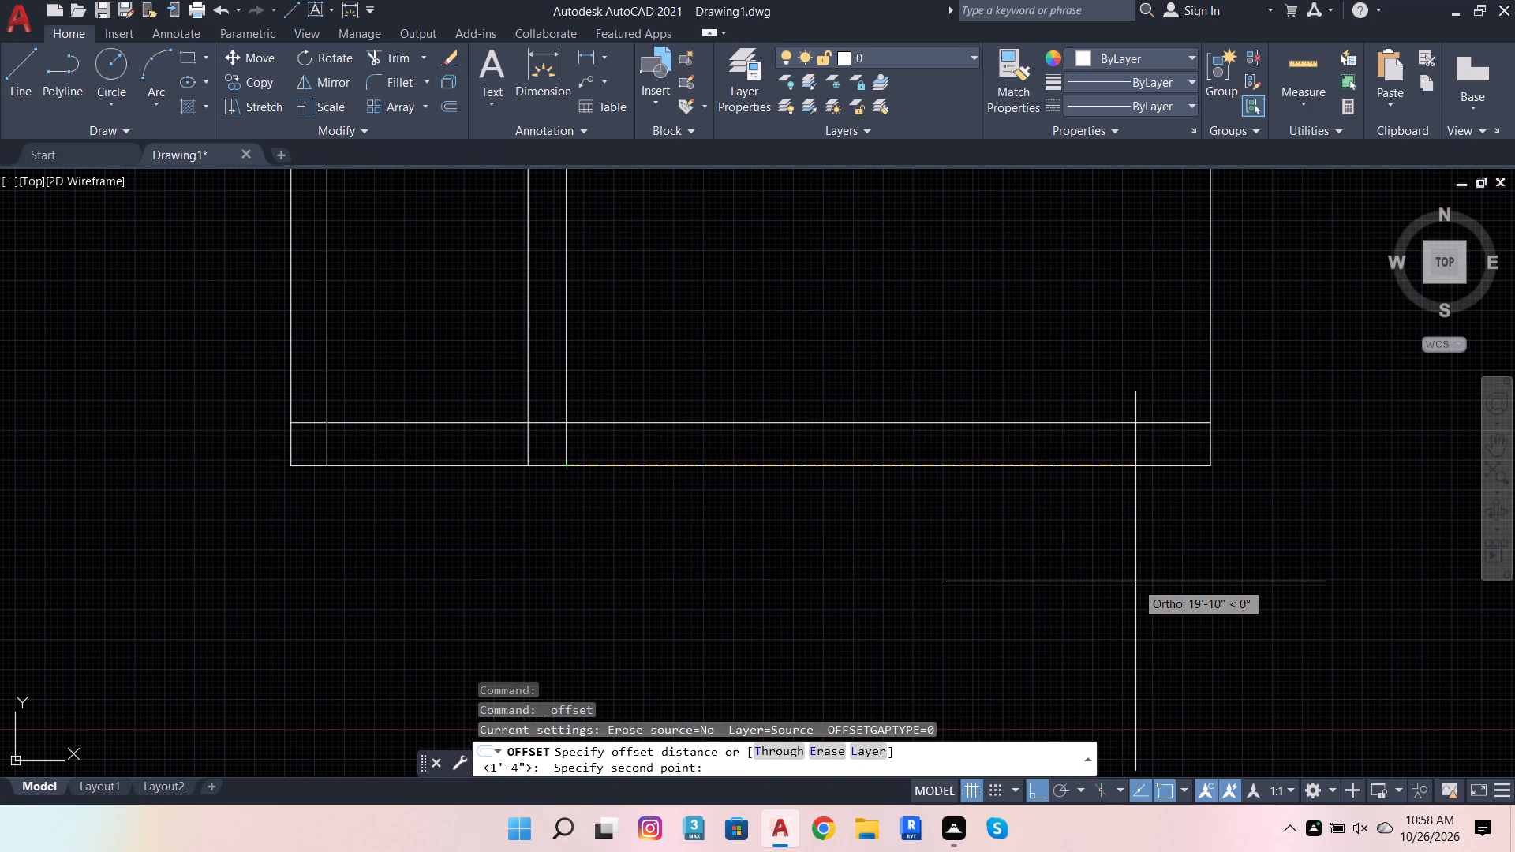
pyautogui.write("7'")
pyautogui.press('Return')
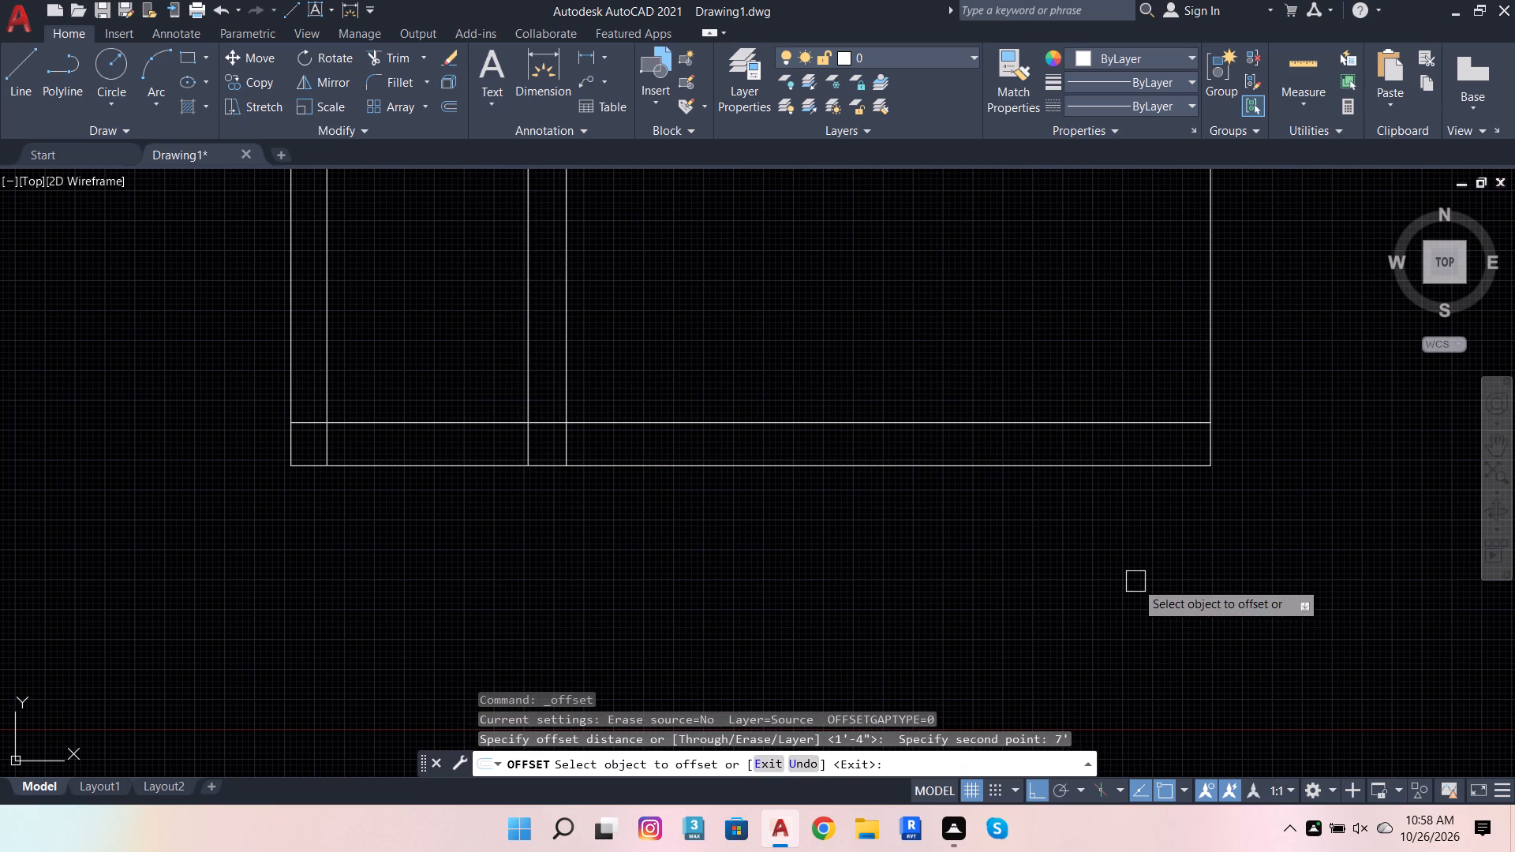
pyautogui.click(568, 306)
pyautogui.click(694, 316)
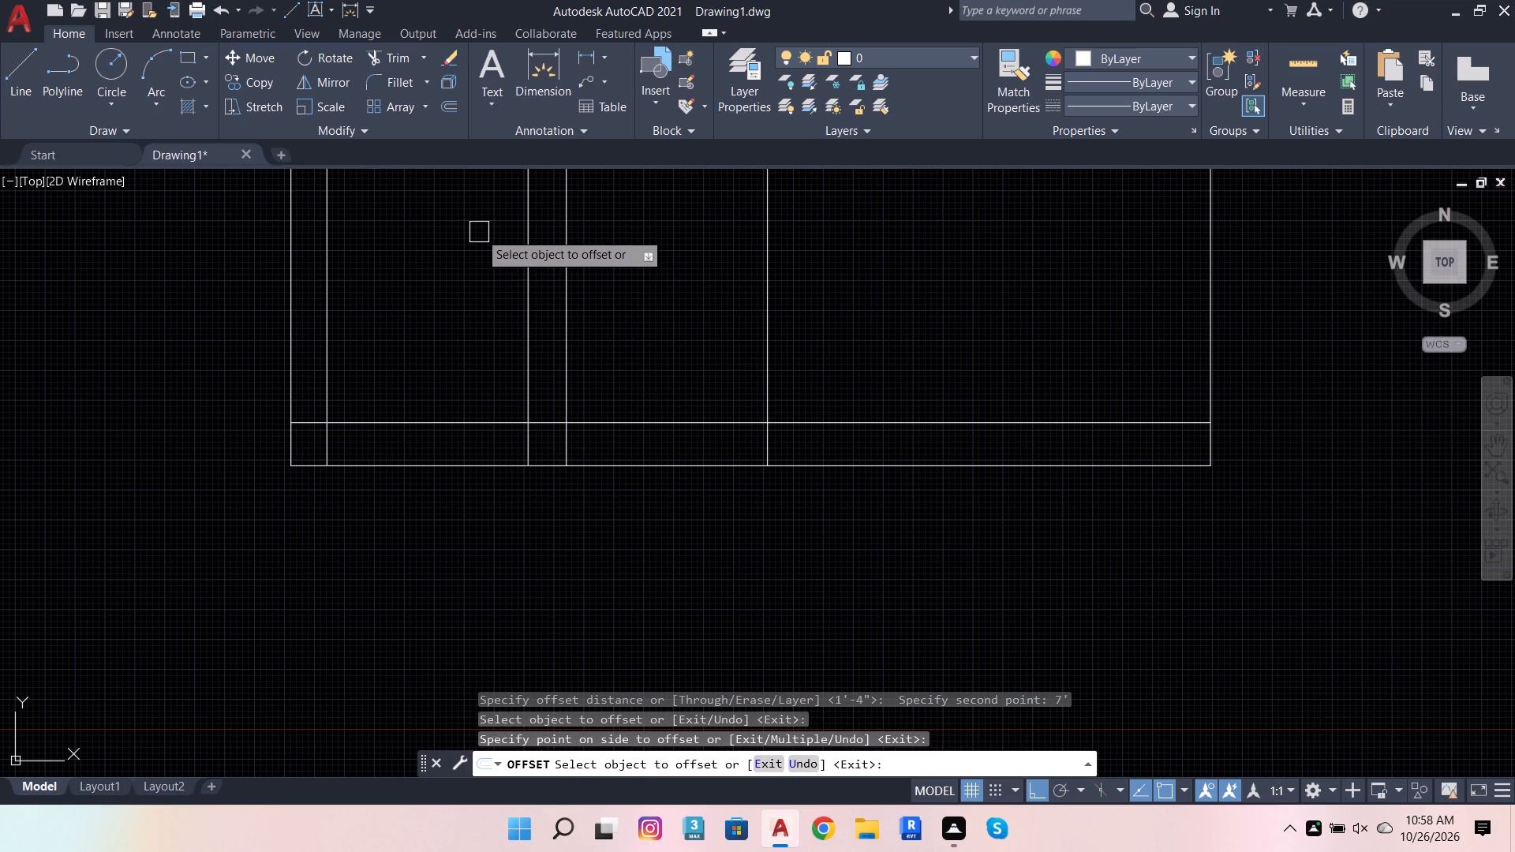
# Offset the rightmost inner vertical line 1'9" to the right.
pyautogui.click(442, 106)
pyautogui.click(763, 459)
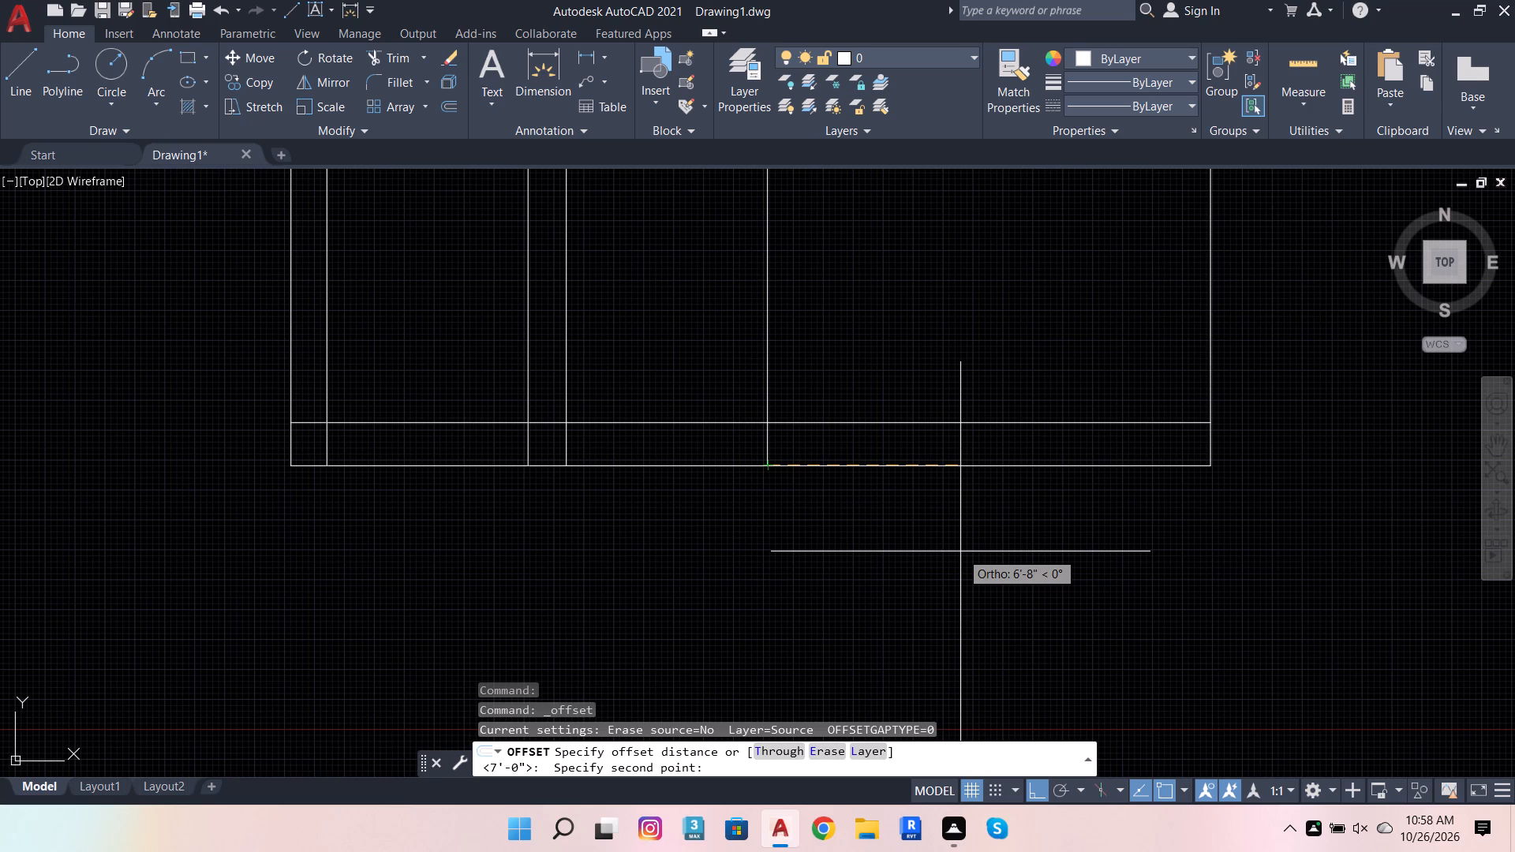
pyautogui.press('1')
pyautogui.press("'")
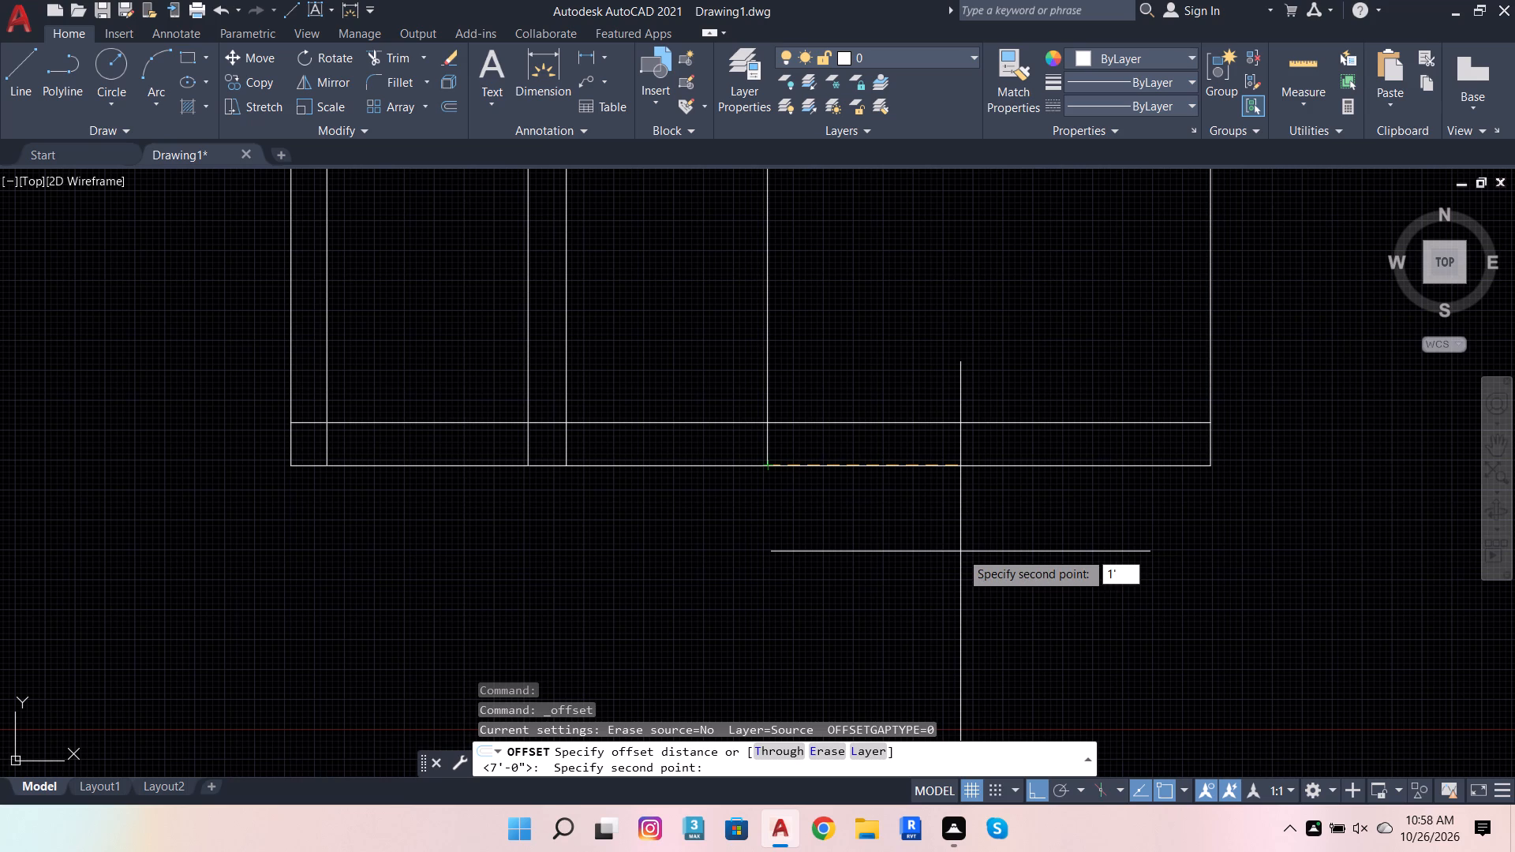
pyautogui.press('9')
pyautogui.press('Return')
pyautogui.click(770, 334)
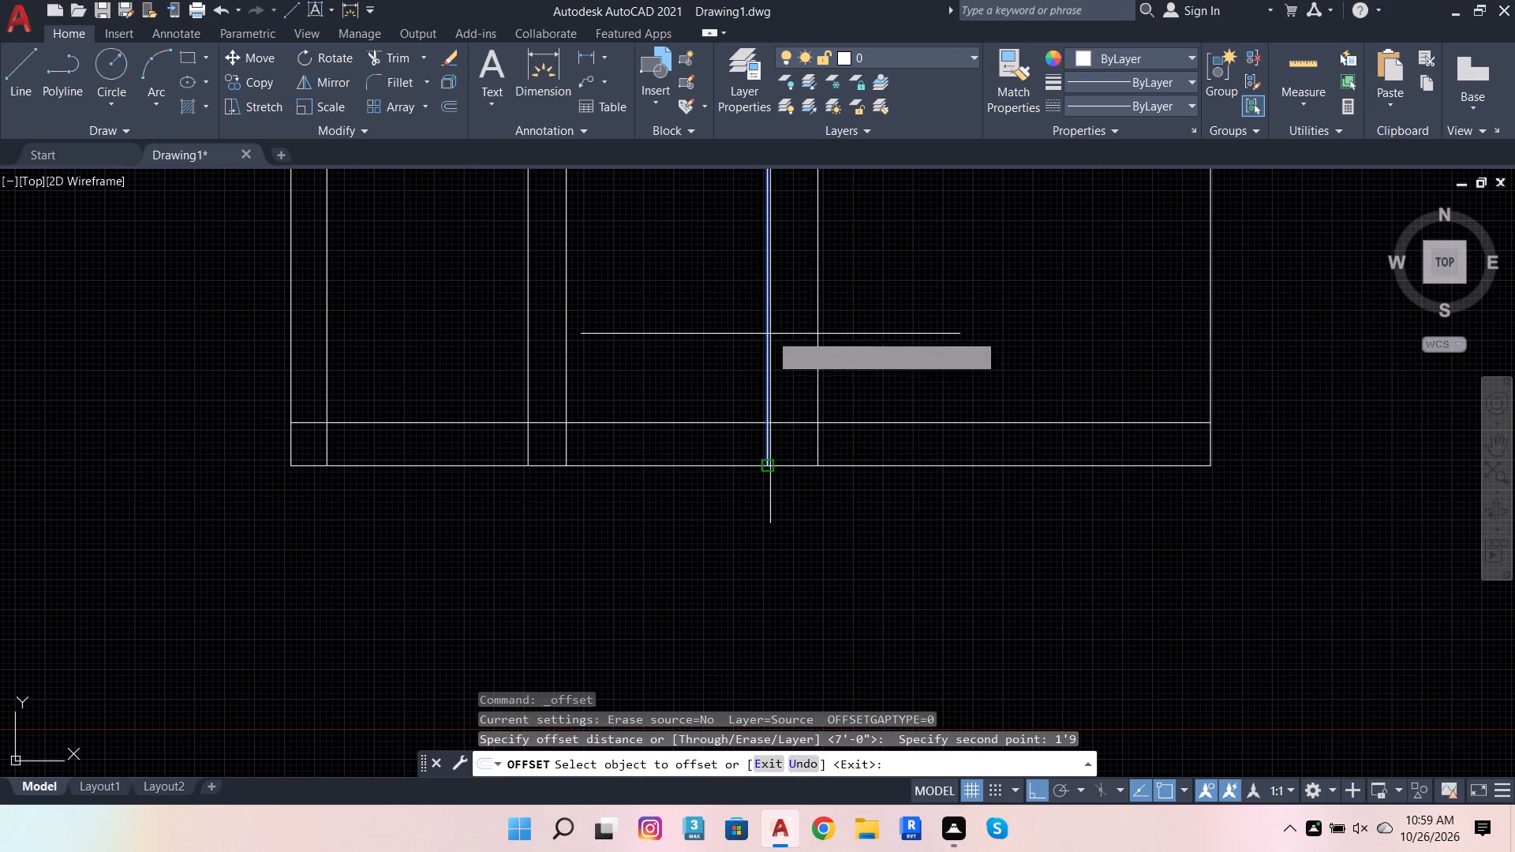
pyautogui.moveTo(1053, 283); pyautogui.dragTo(1031, 278)
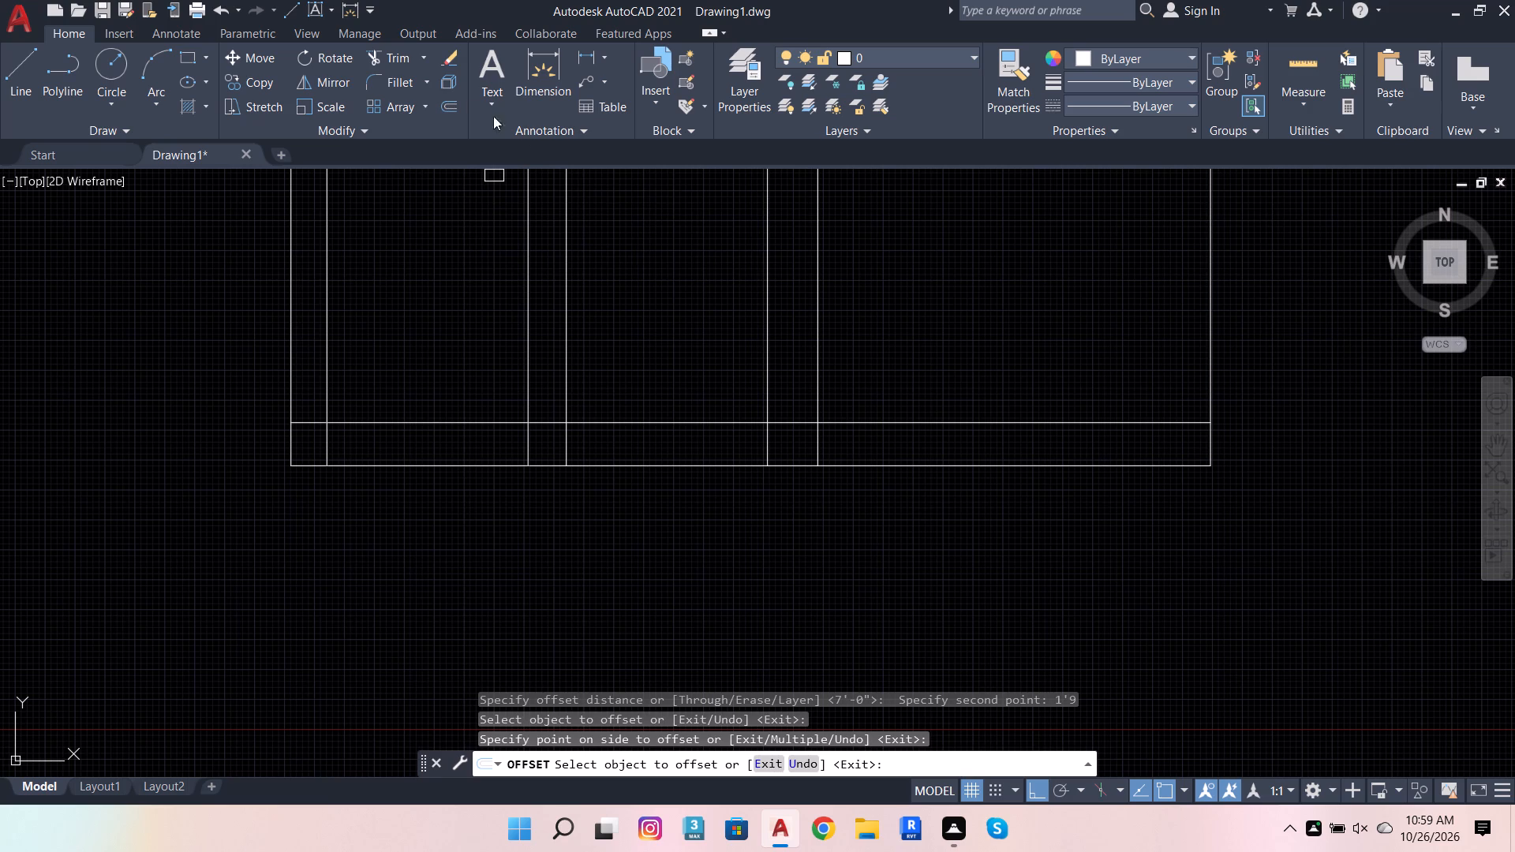
# Offset the 12' segment of the outline's right vertical line 4'9.6" to the left, inside the outline.
pyautogui.click(448, 109)
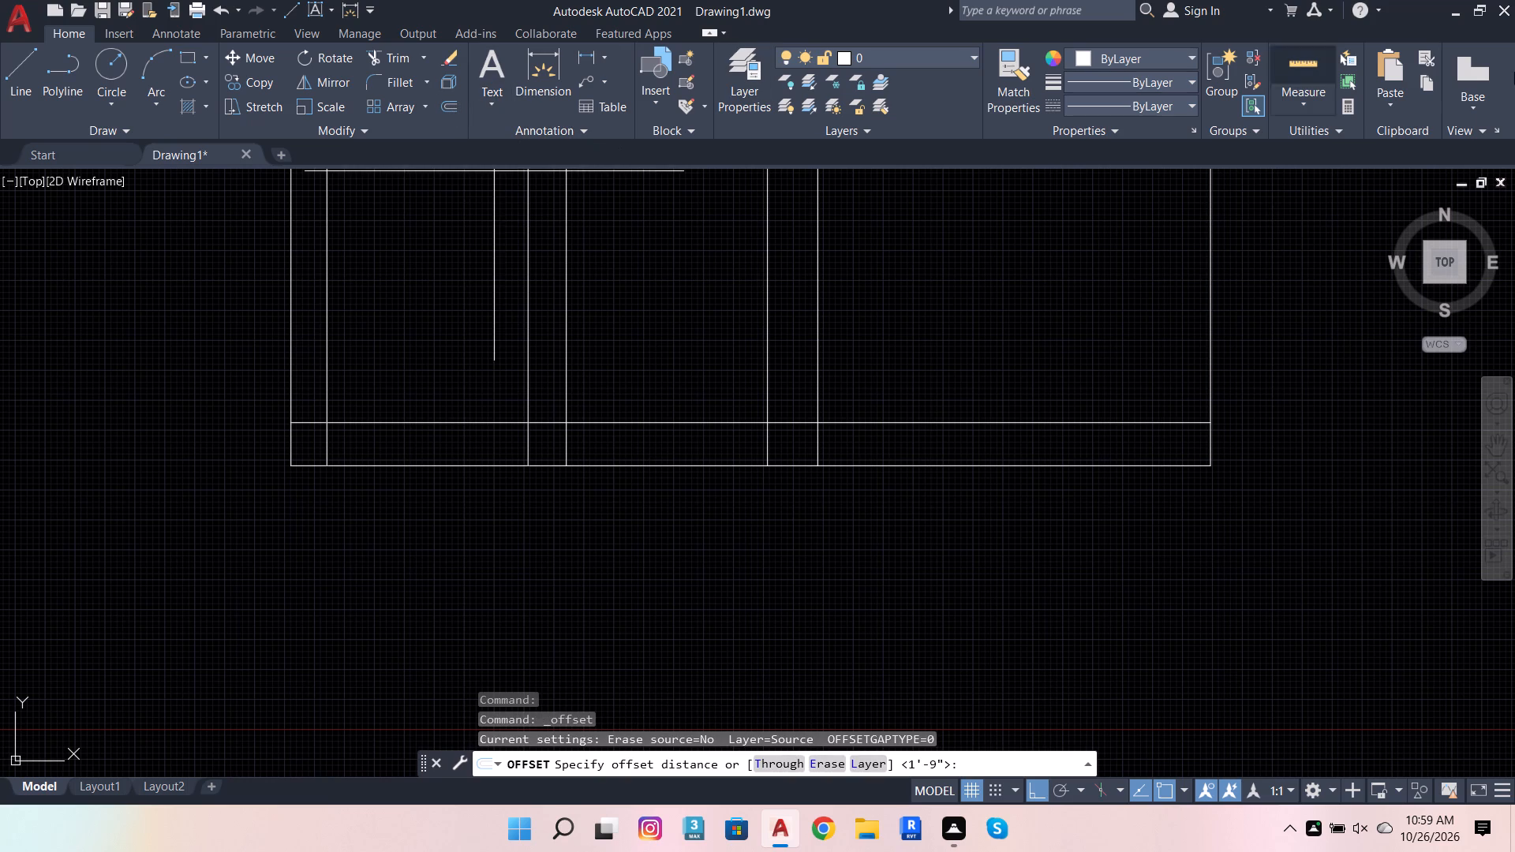
pyautogui.click(1213, 461)
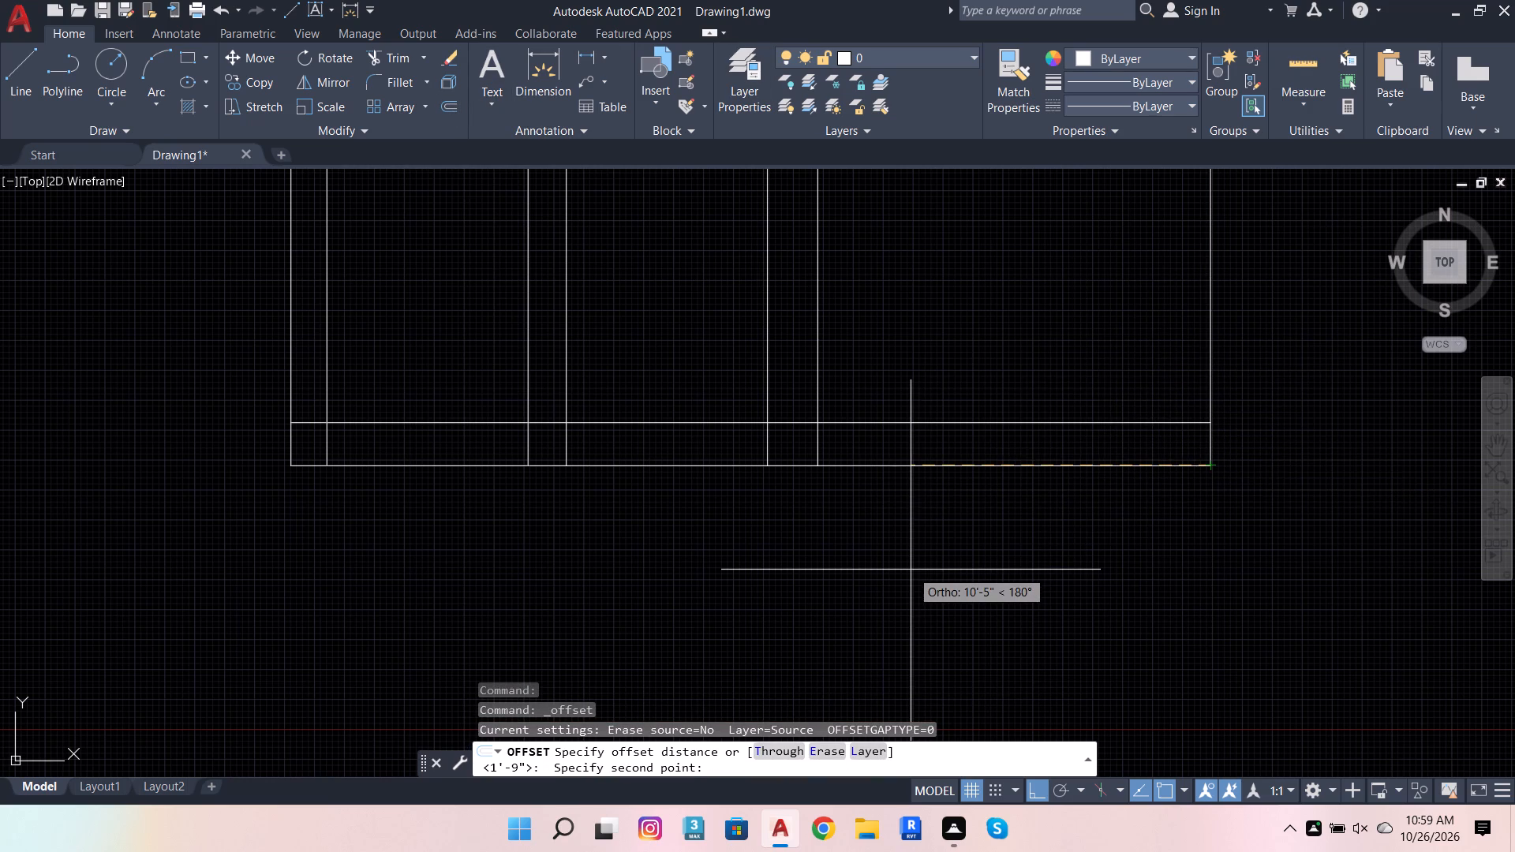
pyautogui.write("4'")
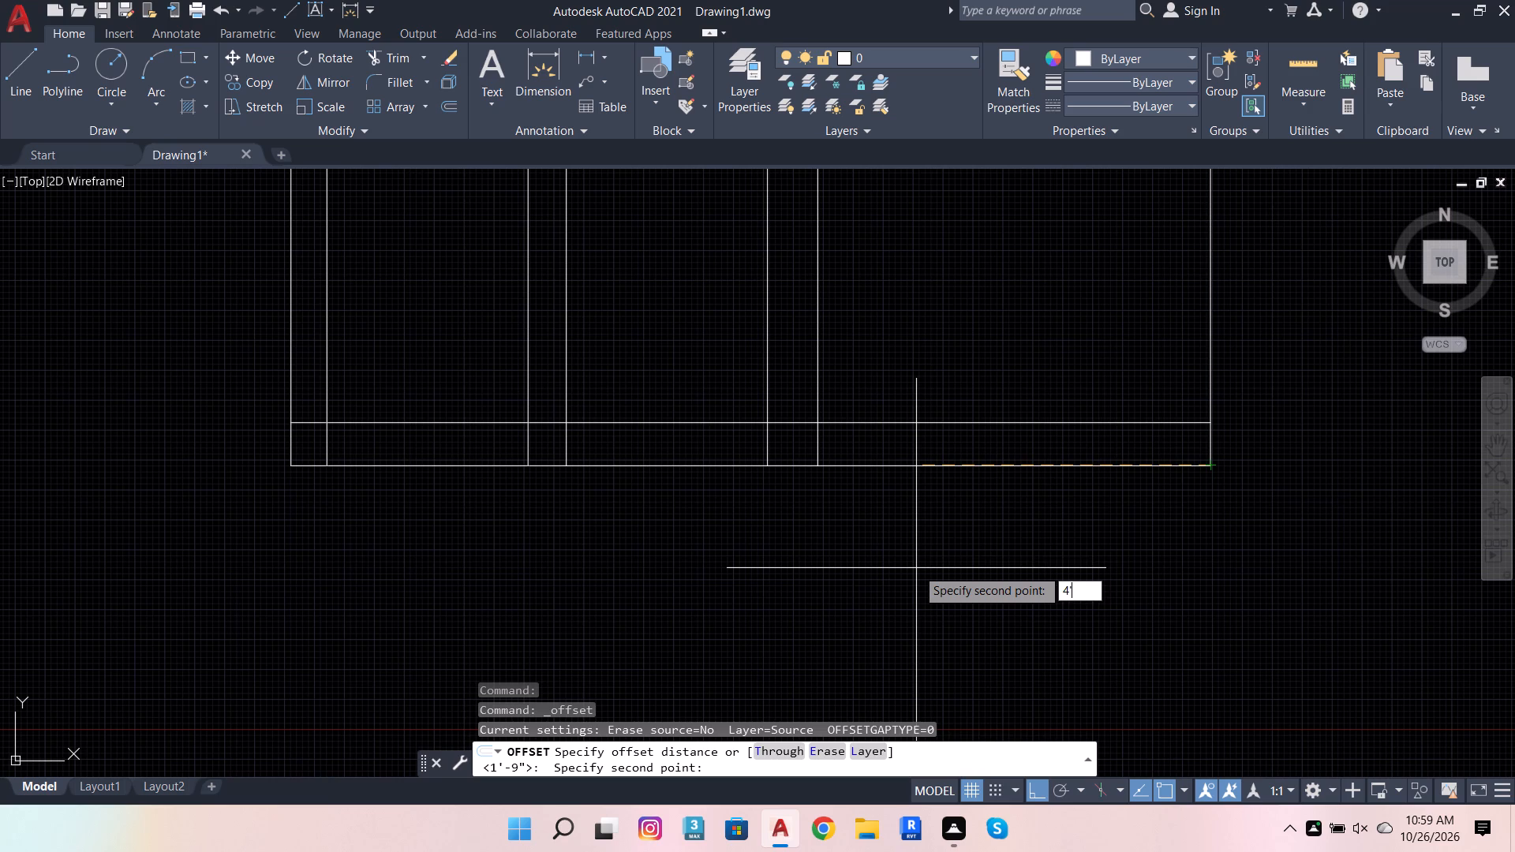
pyautogui.write('9.6')
pyautogui.press('Return')
pyautogui.click(1215, 353)
pyautogui.click(847, 439)
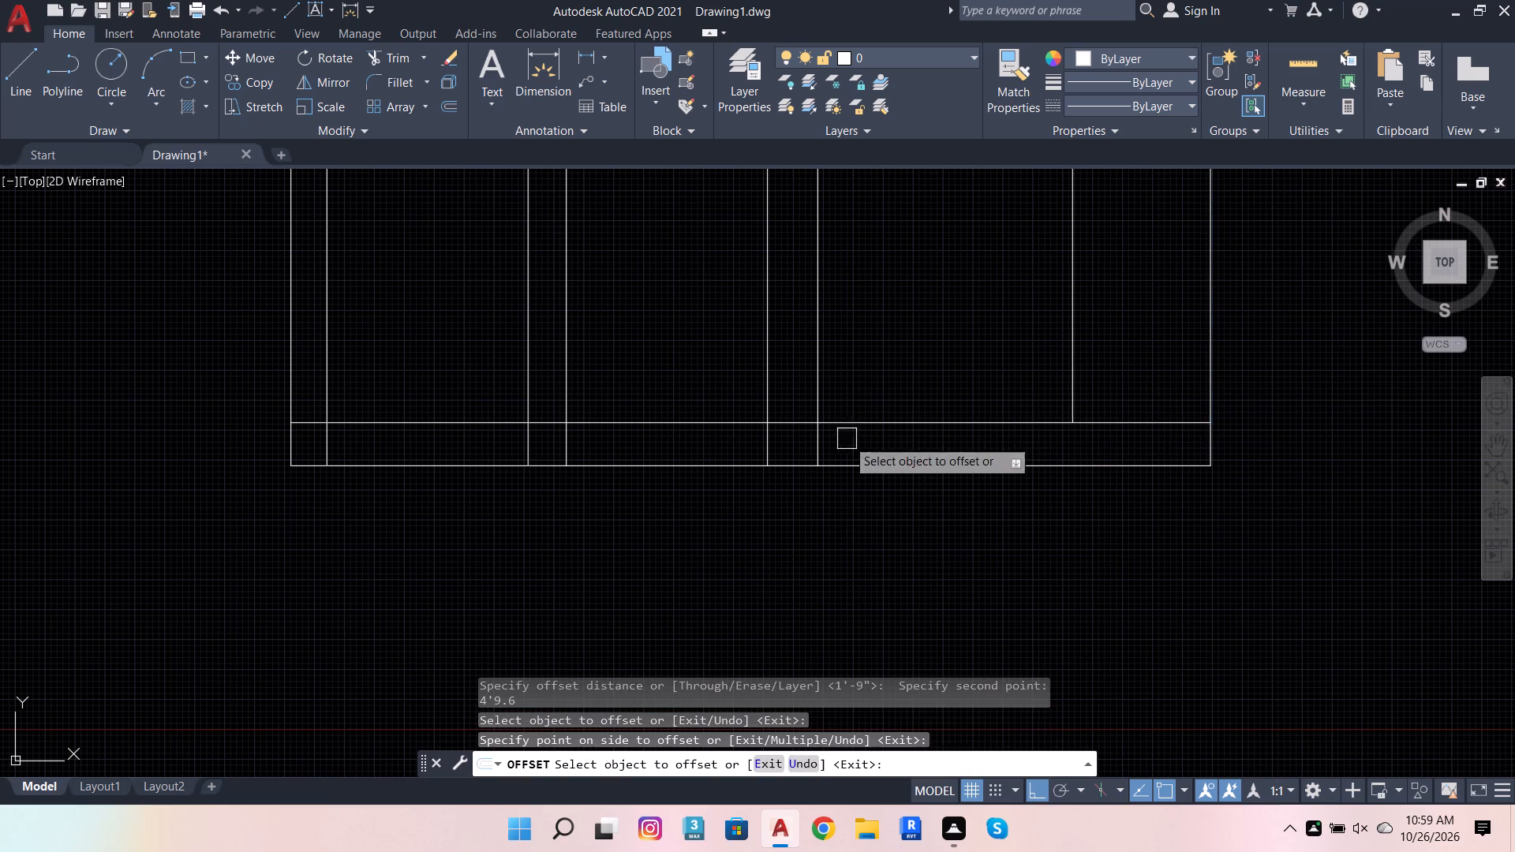
pyautogui.scroll(-2, 1012, 570)
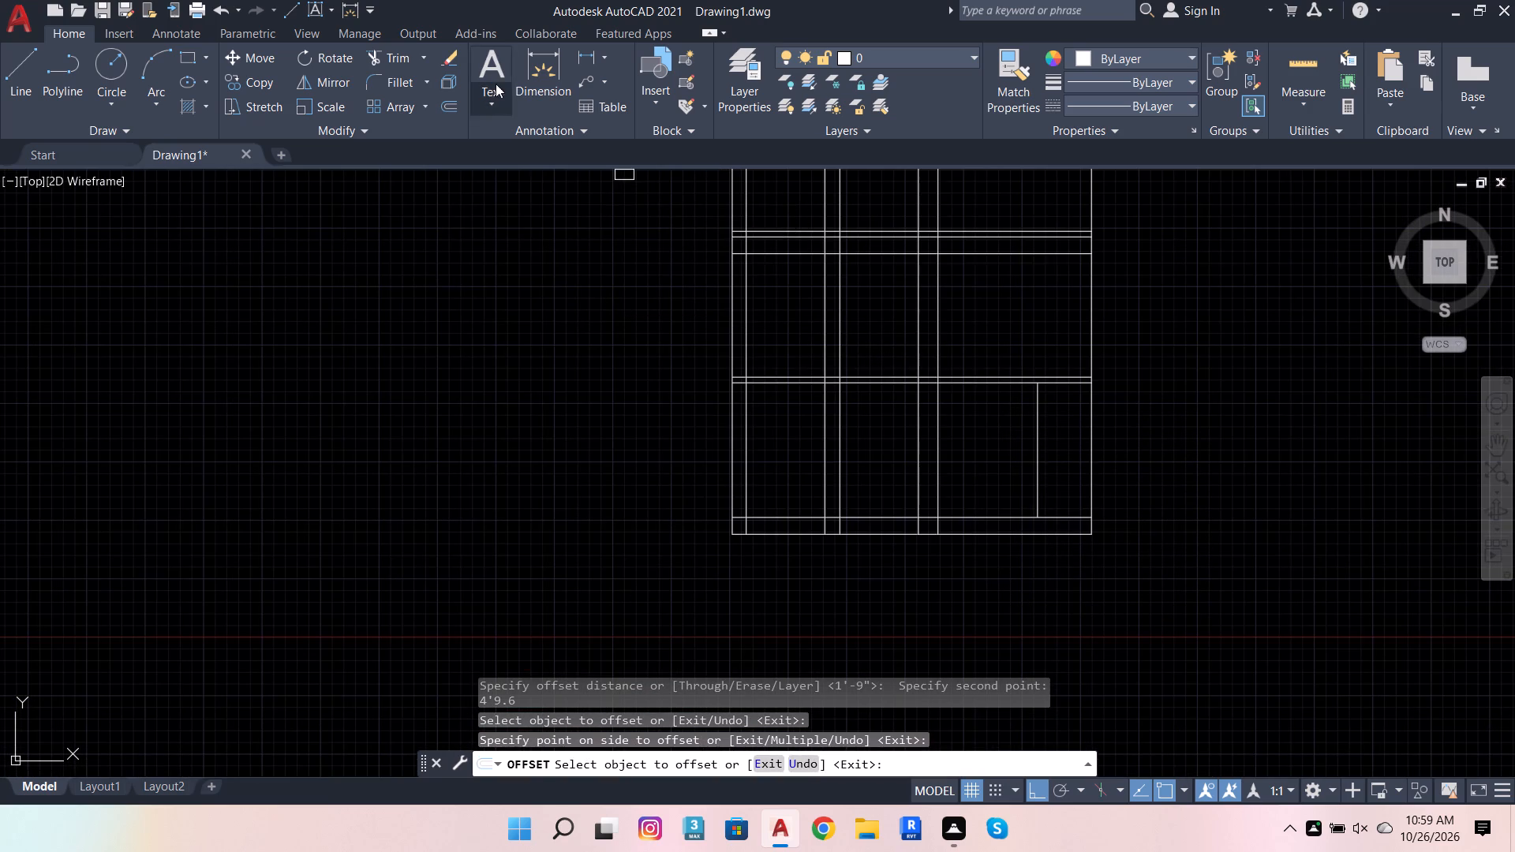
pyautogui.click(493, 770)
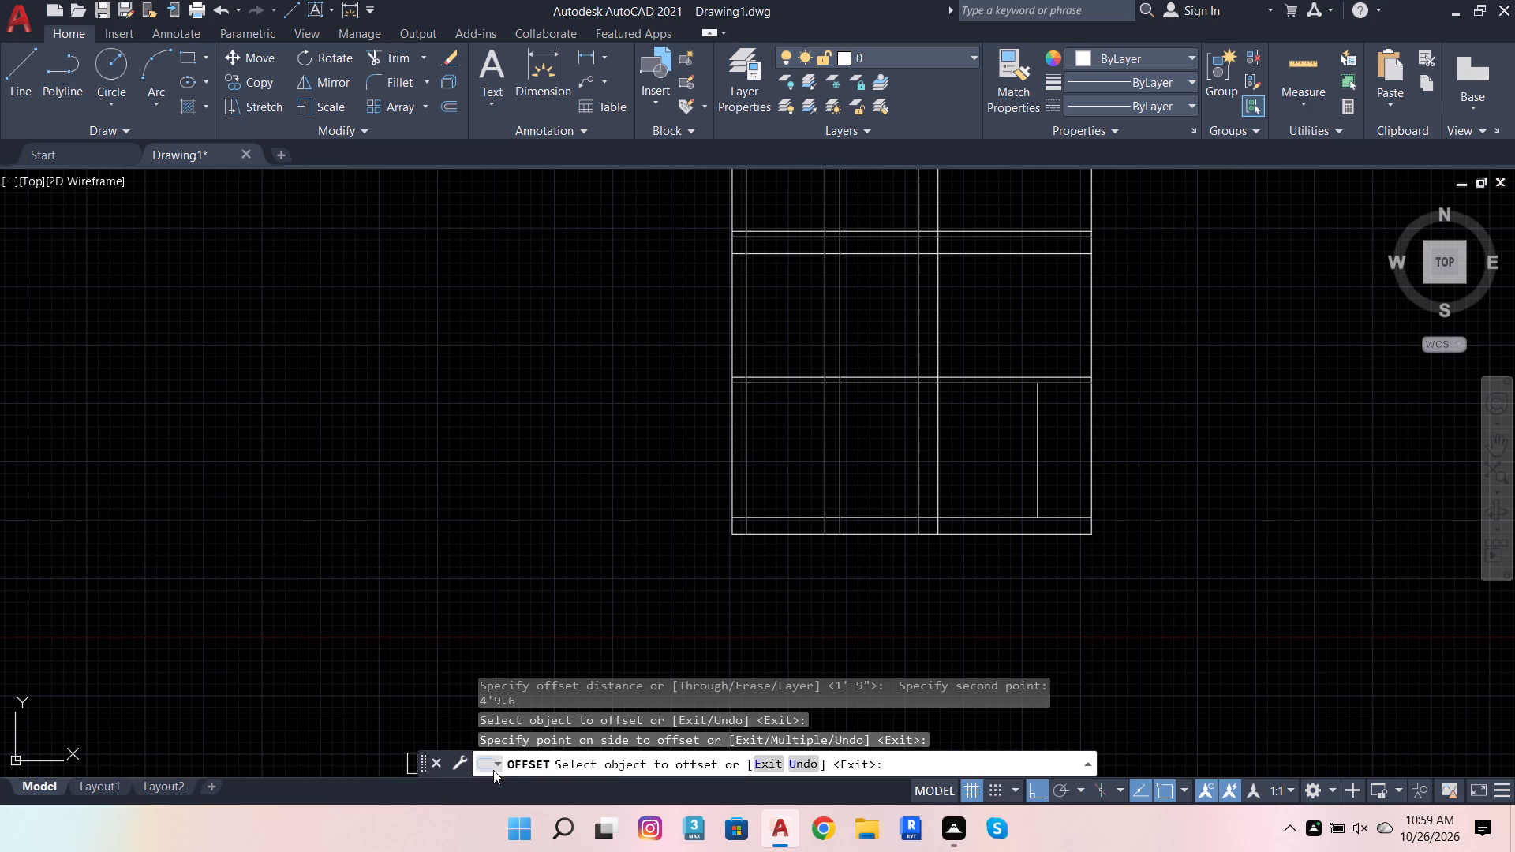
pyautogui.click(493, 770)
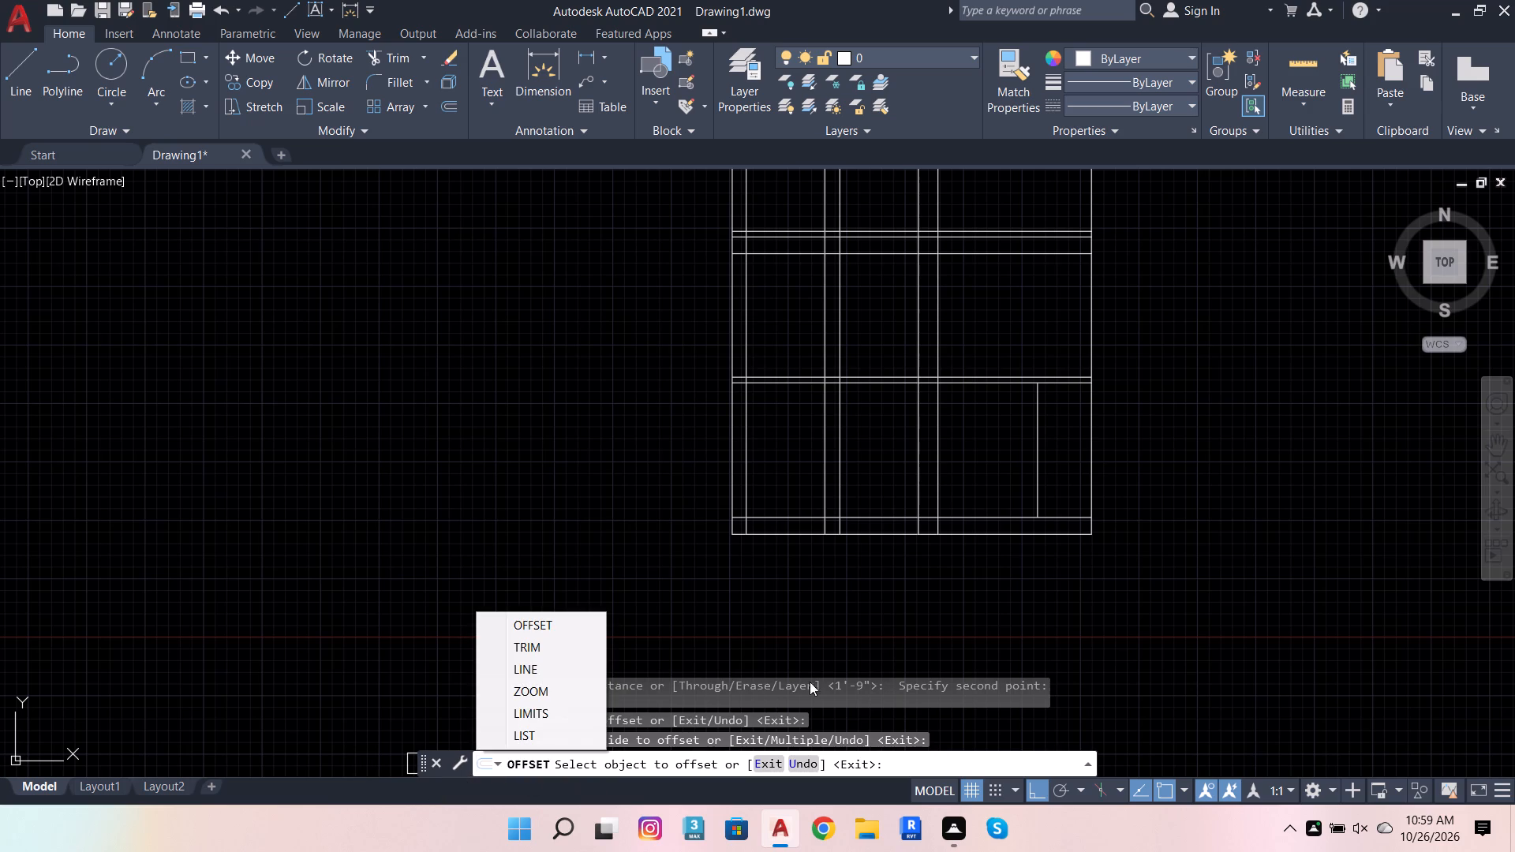
# End the offset and set the Standard dimension style's primary units to Architectural with 0'-0" precision.
pyautogui.press('Escape')
pyautogui.press('Escape')
pyautogui.press('Escape')
pyautogui.press('Escape')
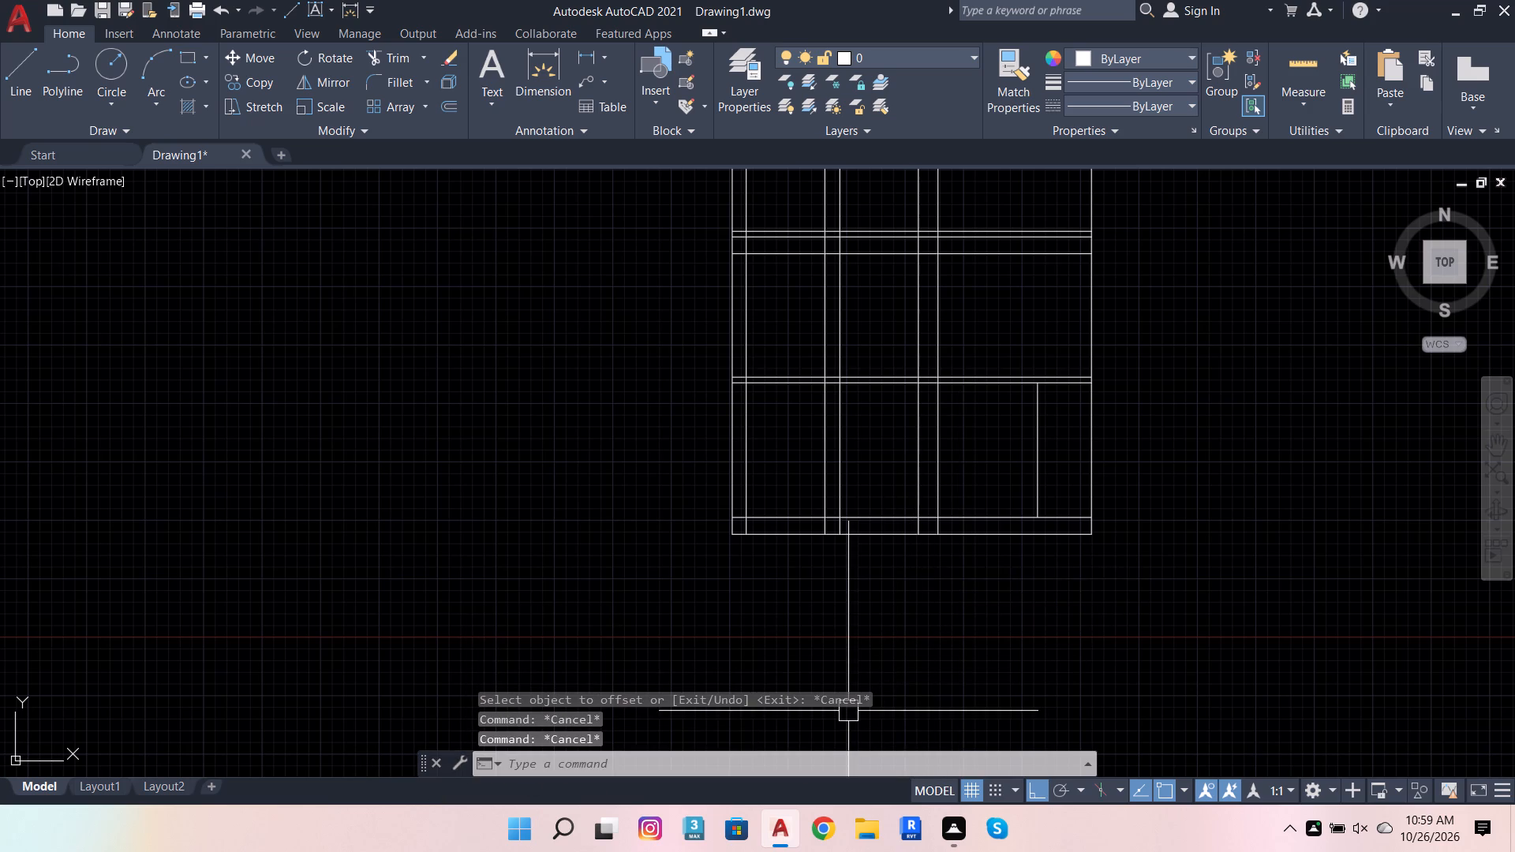
pyautogui.press('d')
pyautogui.press('i')
pyautogui.press('m')
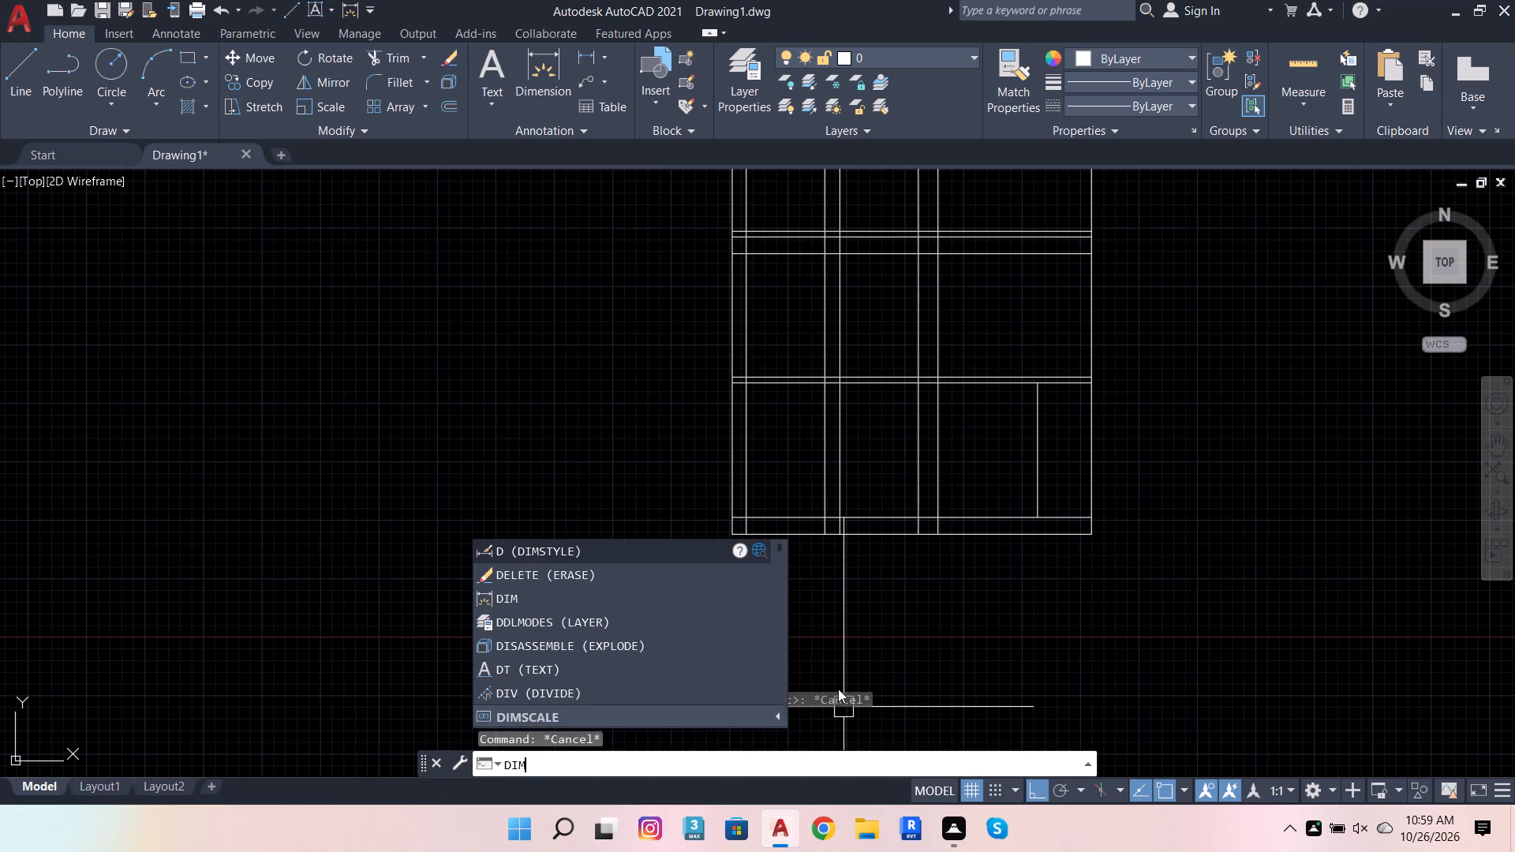
pyautogui.click(592, 595)
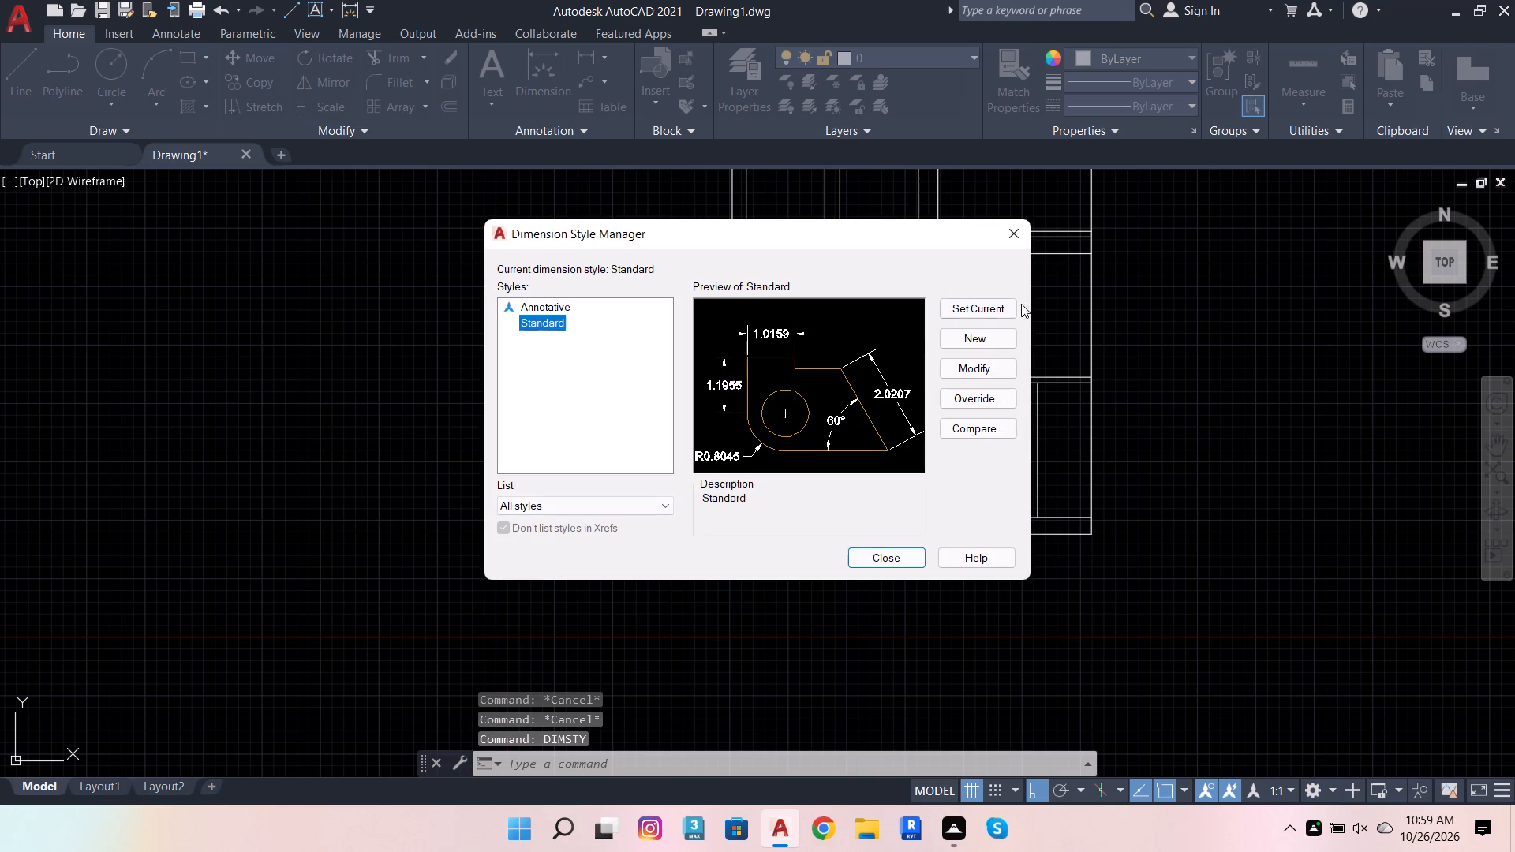
pyautogui.click(988, 368)
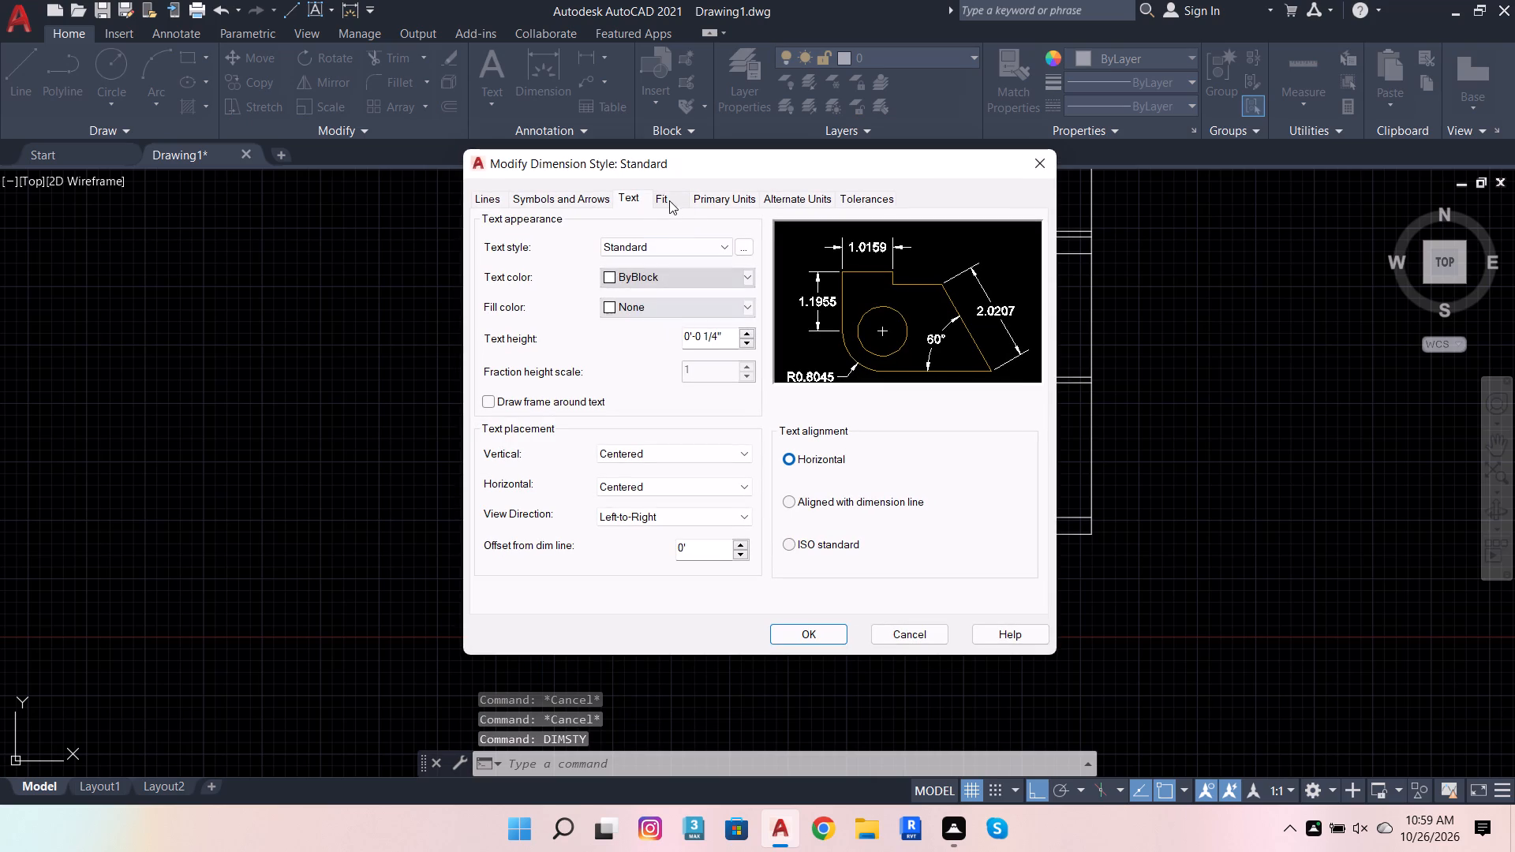
pyautogui.click(742, 197)
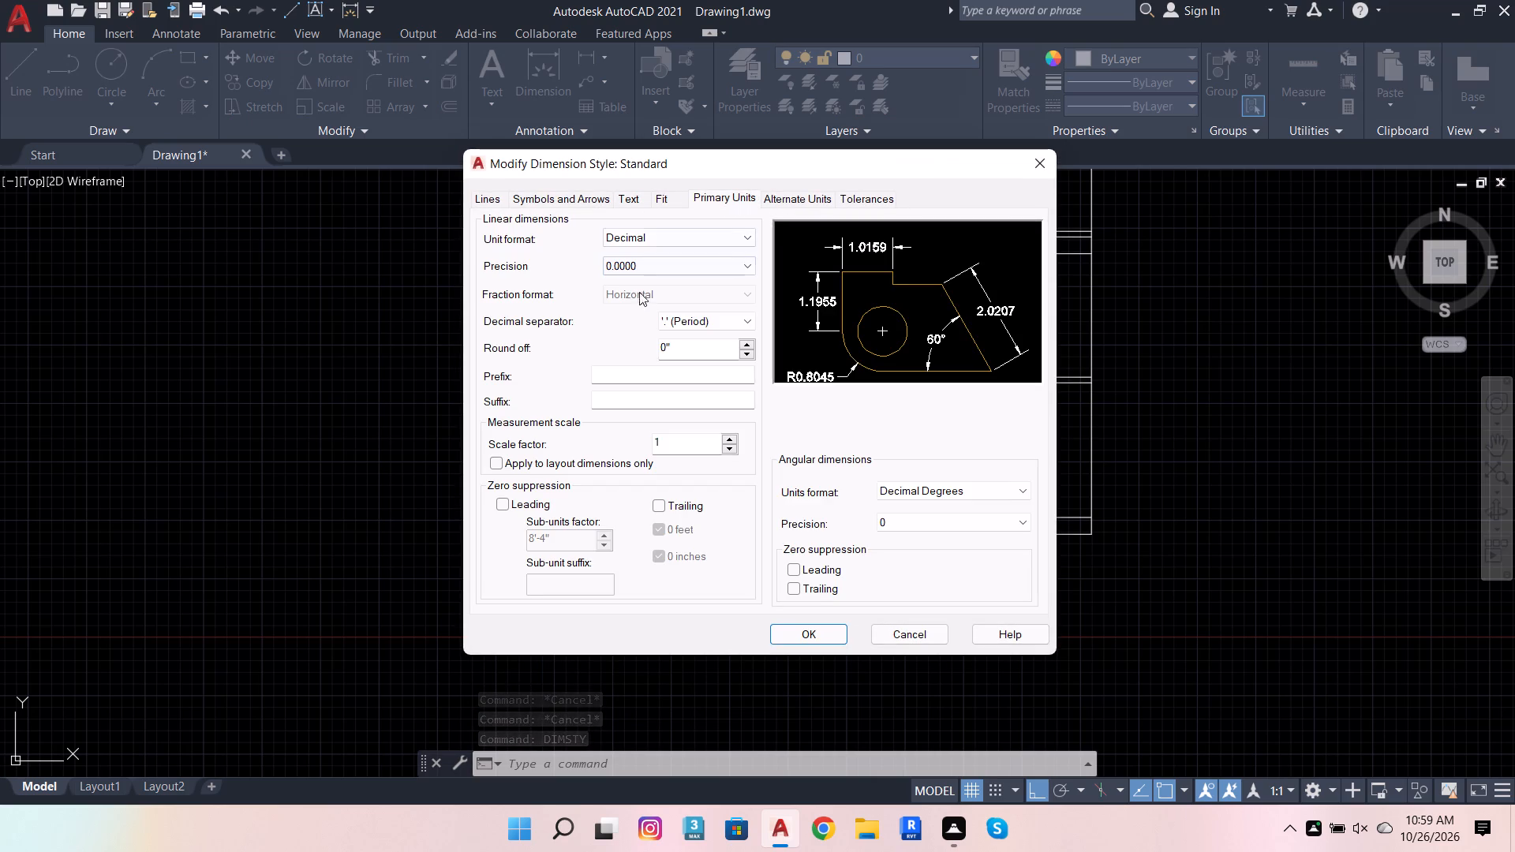
pyautogui.click(713, 238)
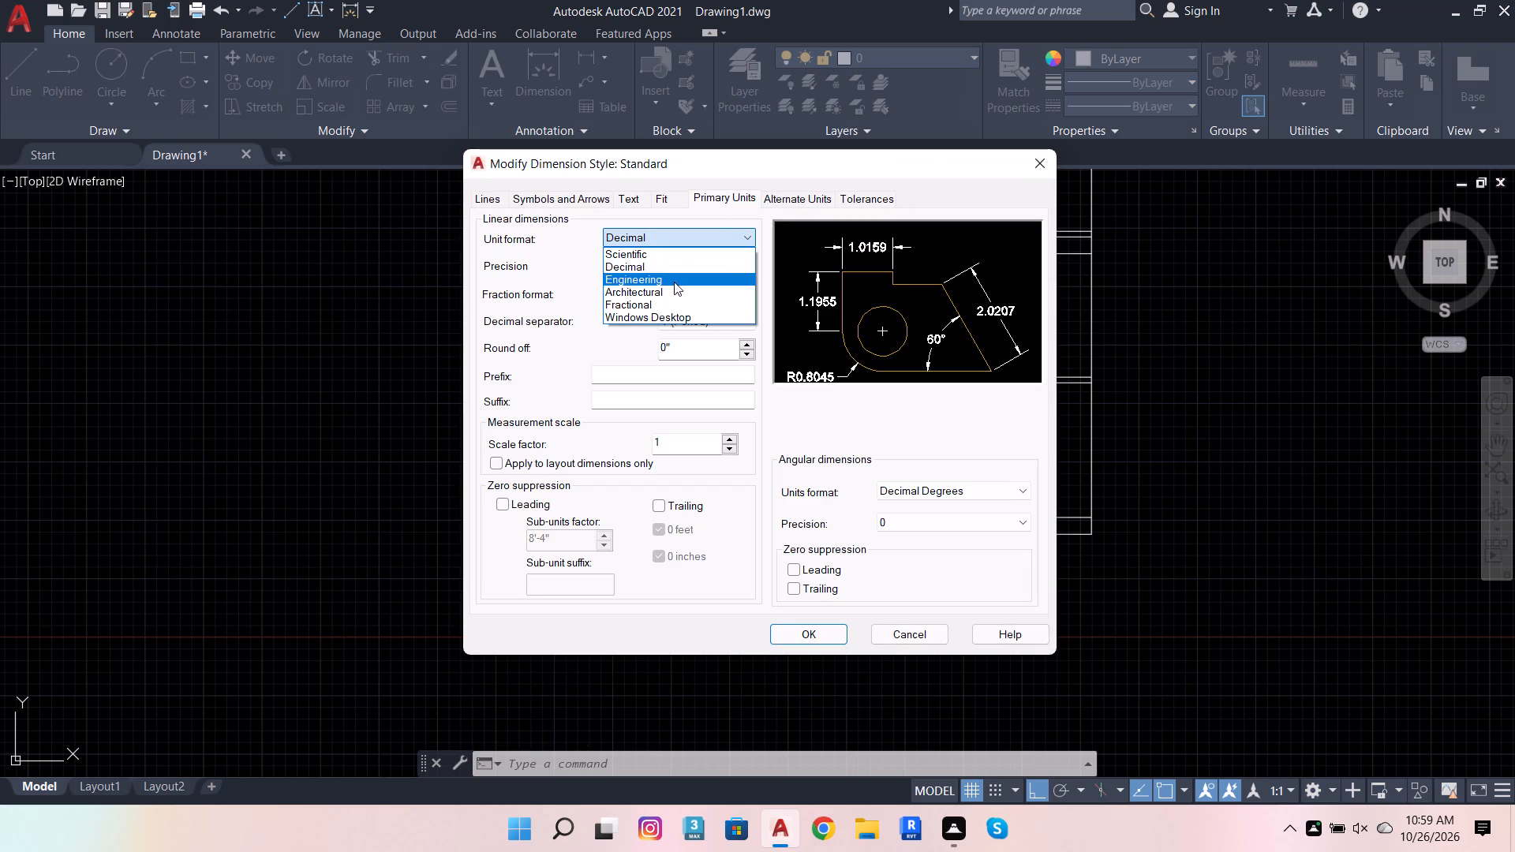
pyautogui.click(664, 290)
pyautogui.click(686, 272)
pyautogui.click(673, 288)
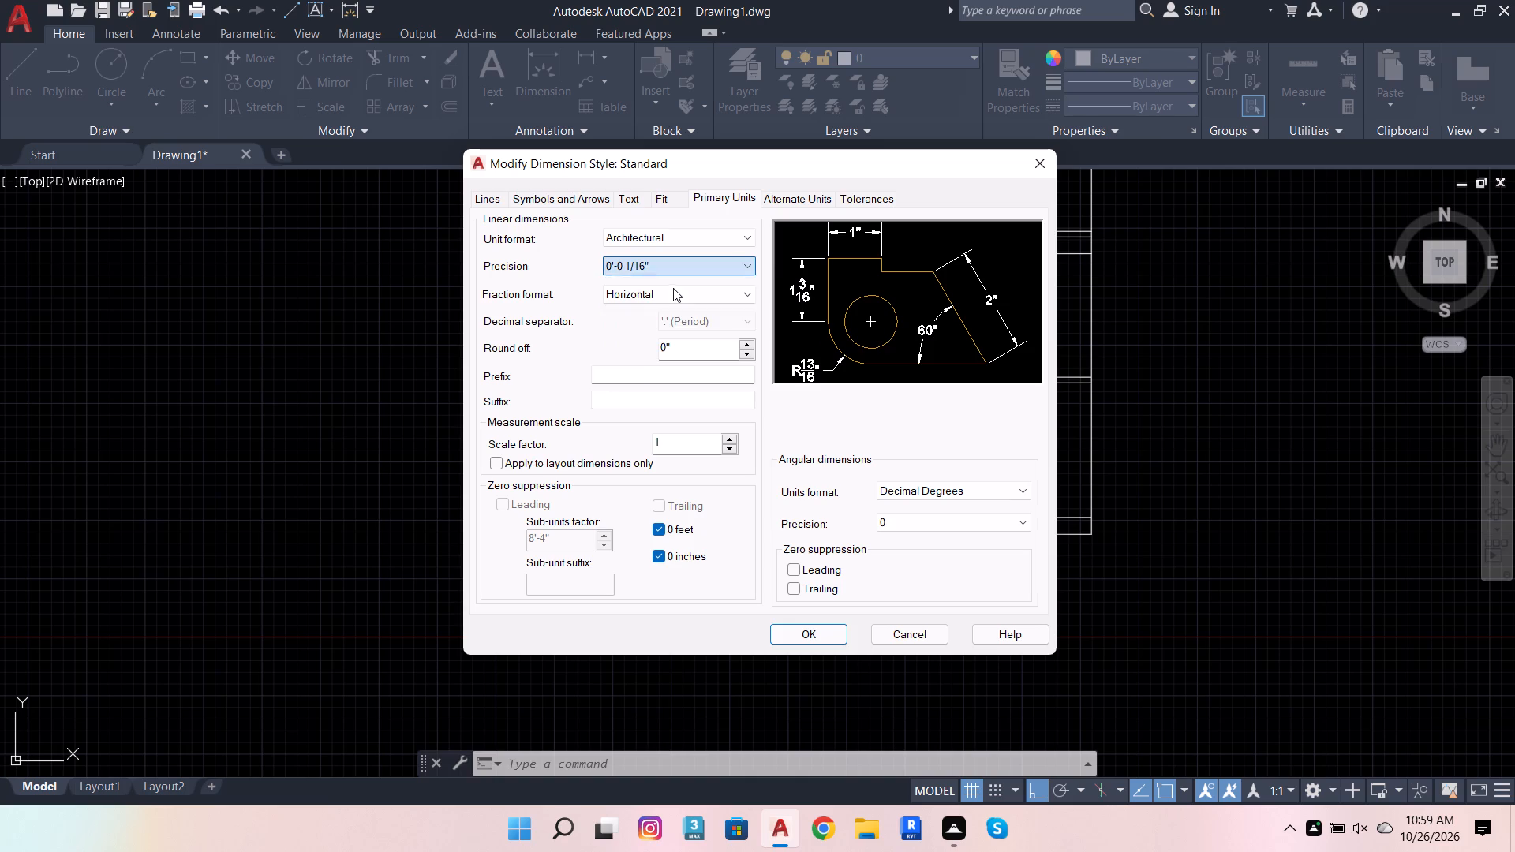
# Set the Standard dimension style's arrow size to 2".
pyautogui.click(588, 205)
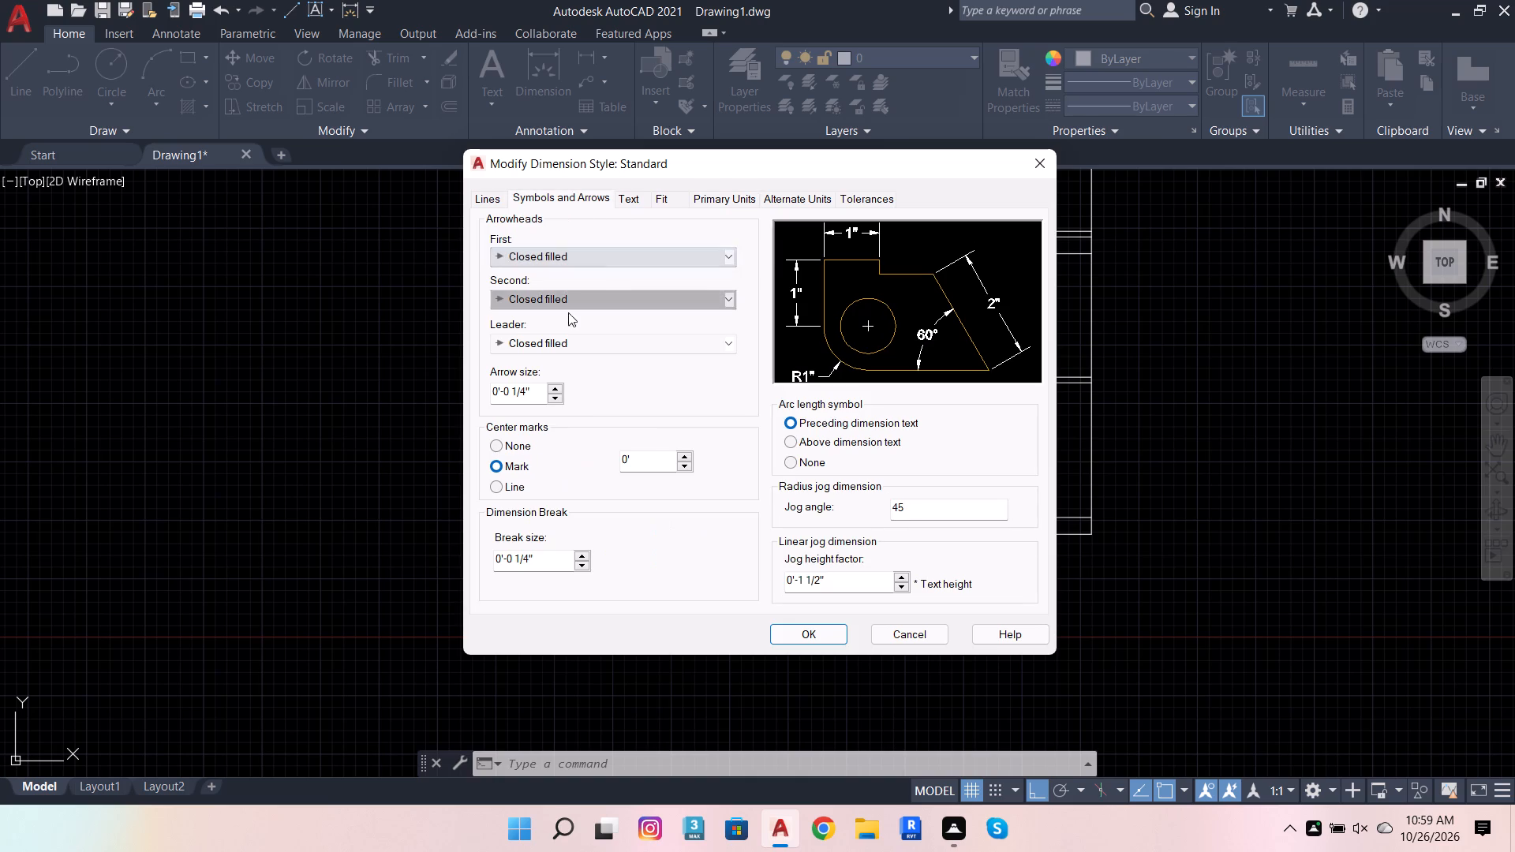
pyautogui.moveTo(540, 387); pyautogui.dragTo(392, 409)
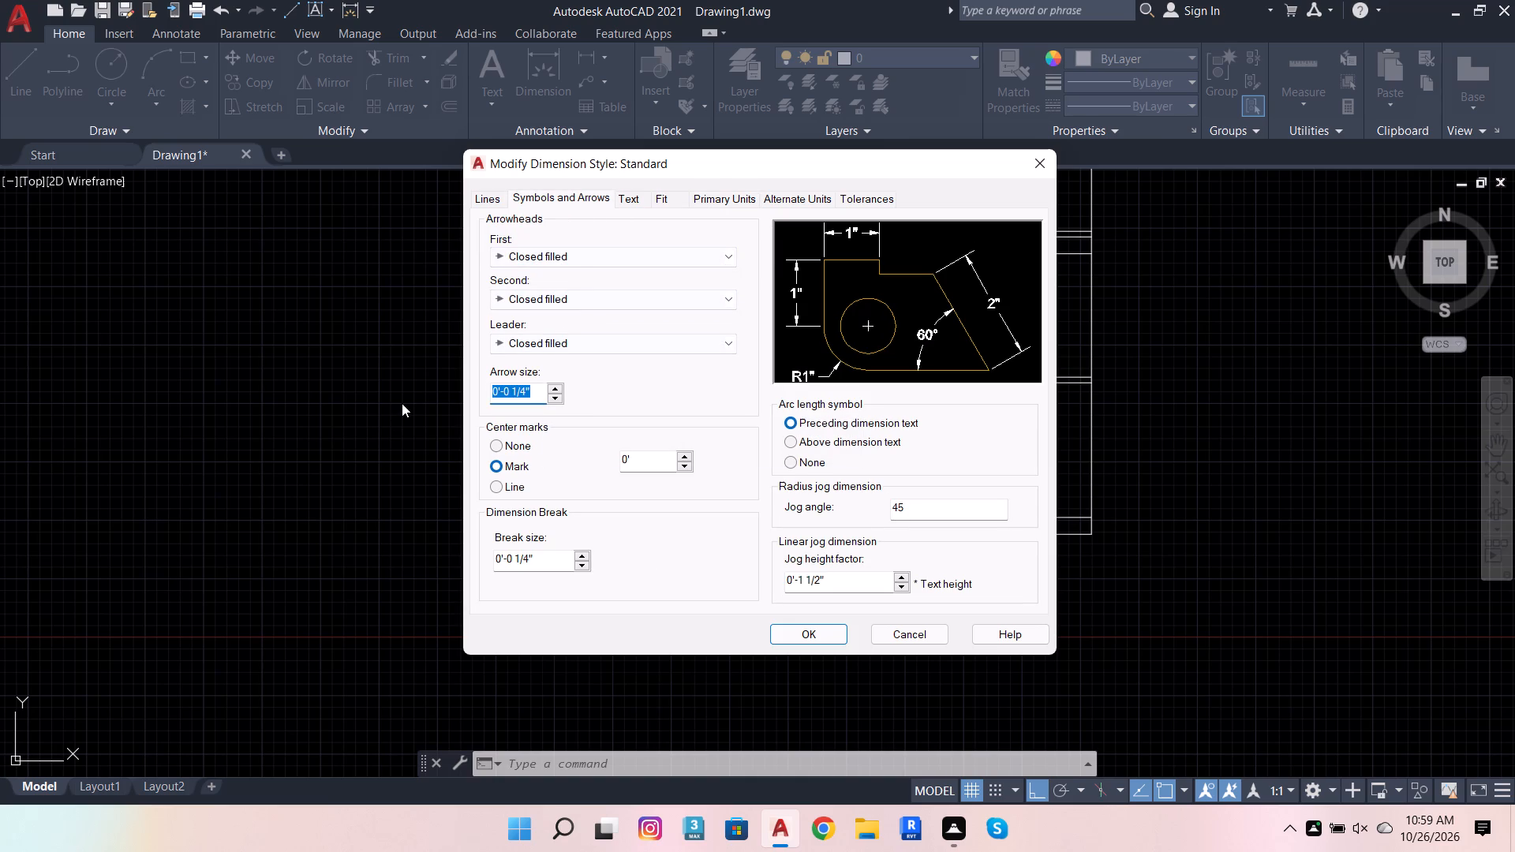
pyautogui.press('5')
pyautogui.press('Return')
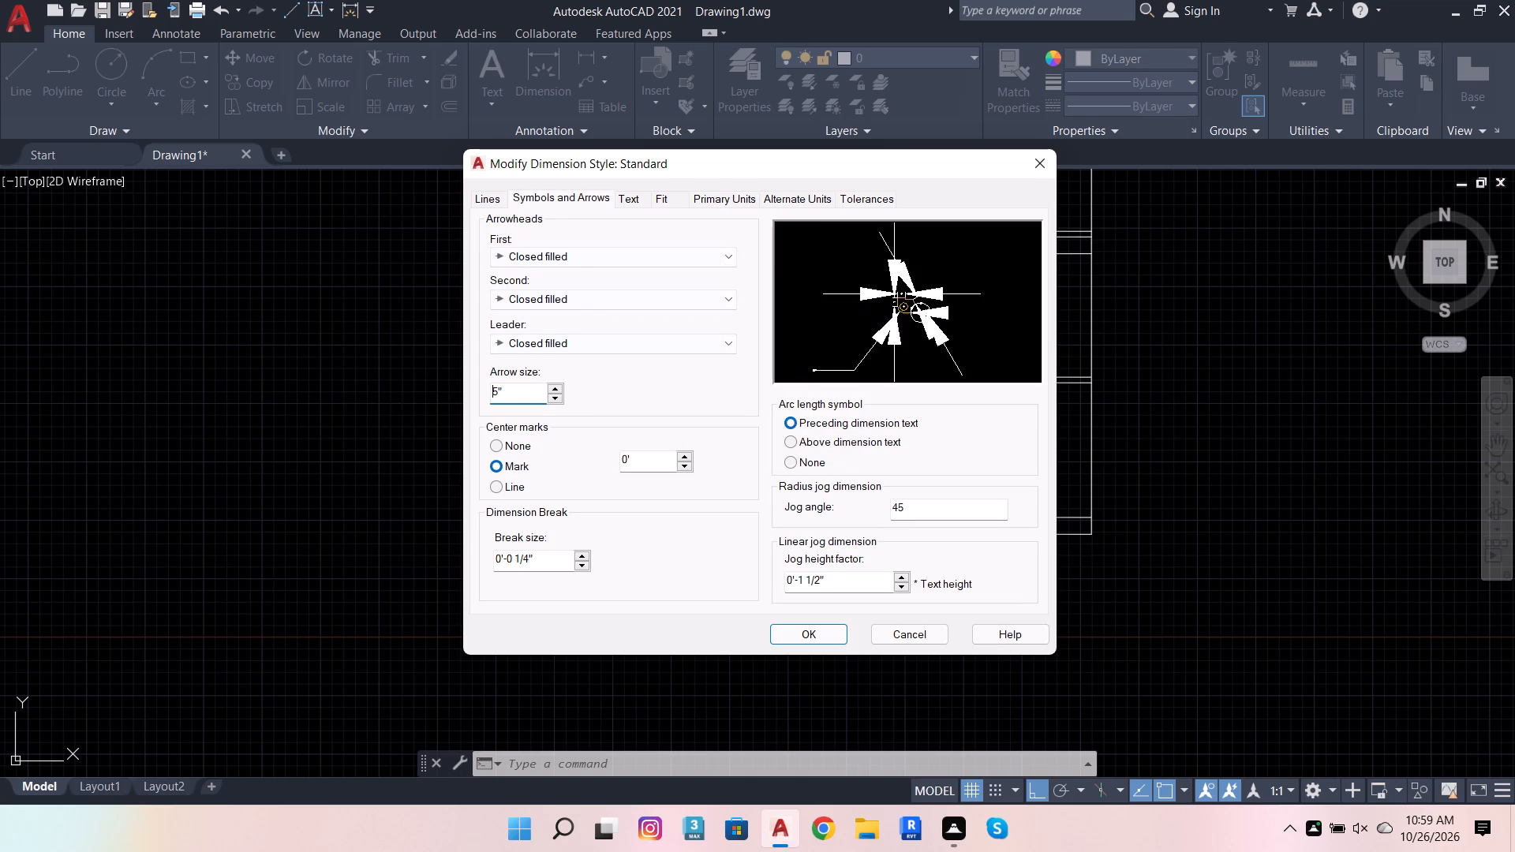
pyautogui.moveTo(510, 387); pyautogui.dragTo(420, 394)
pyautogui.press('2')
pyautogui.press('Return')
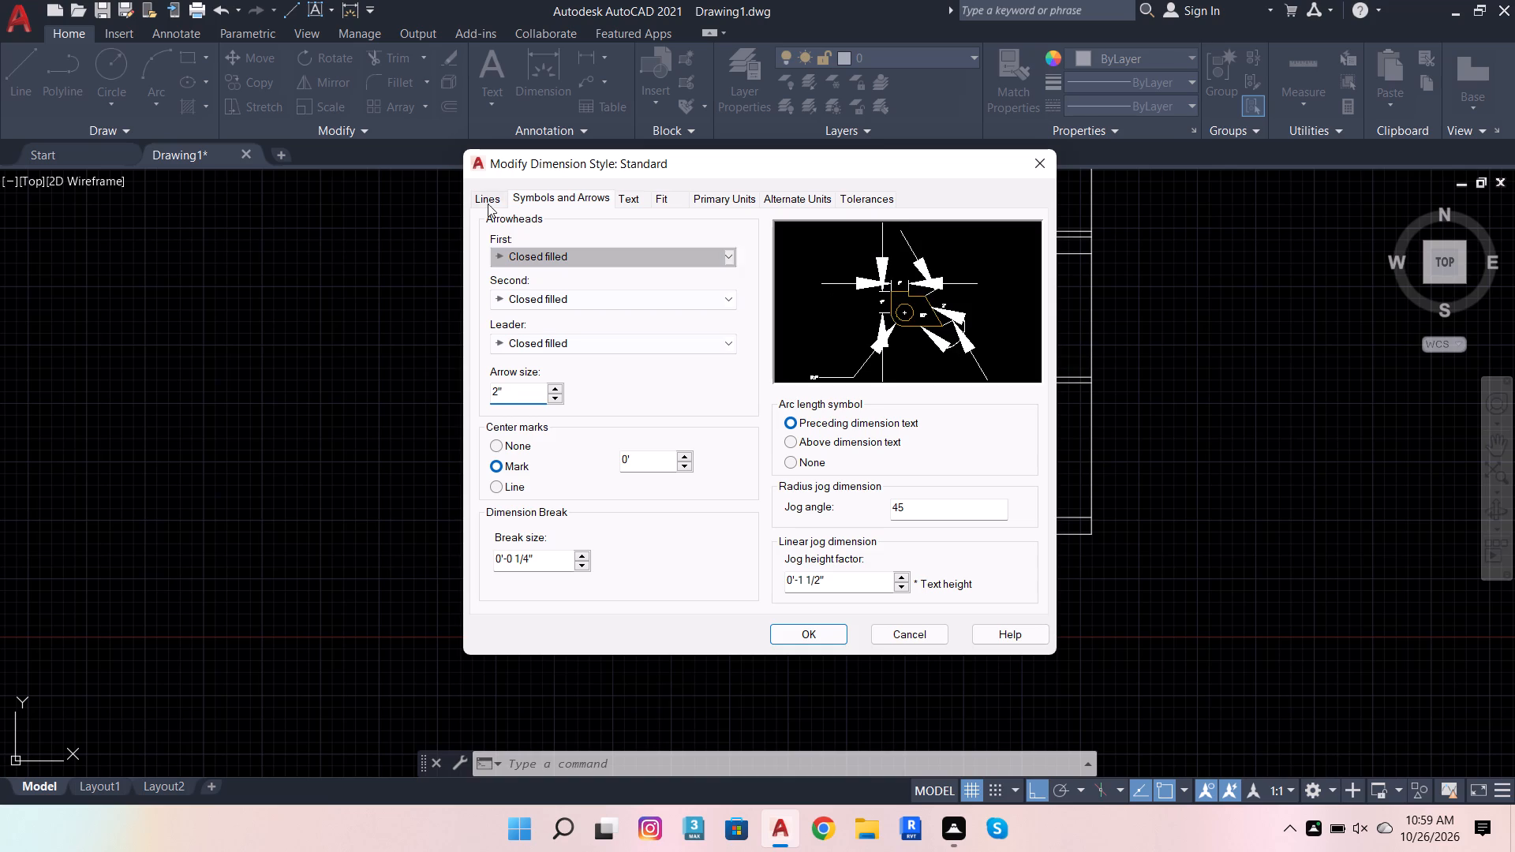
# Set the dimension text height to 4" and align the text with the dimension line.
pyautogui.click(631, 201)
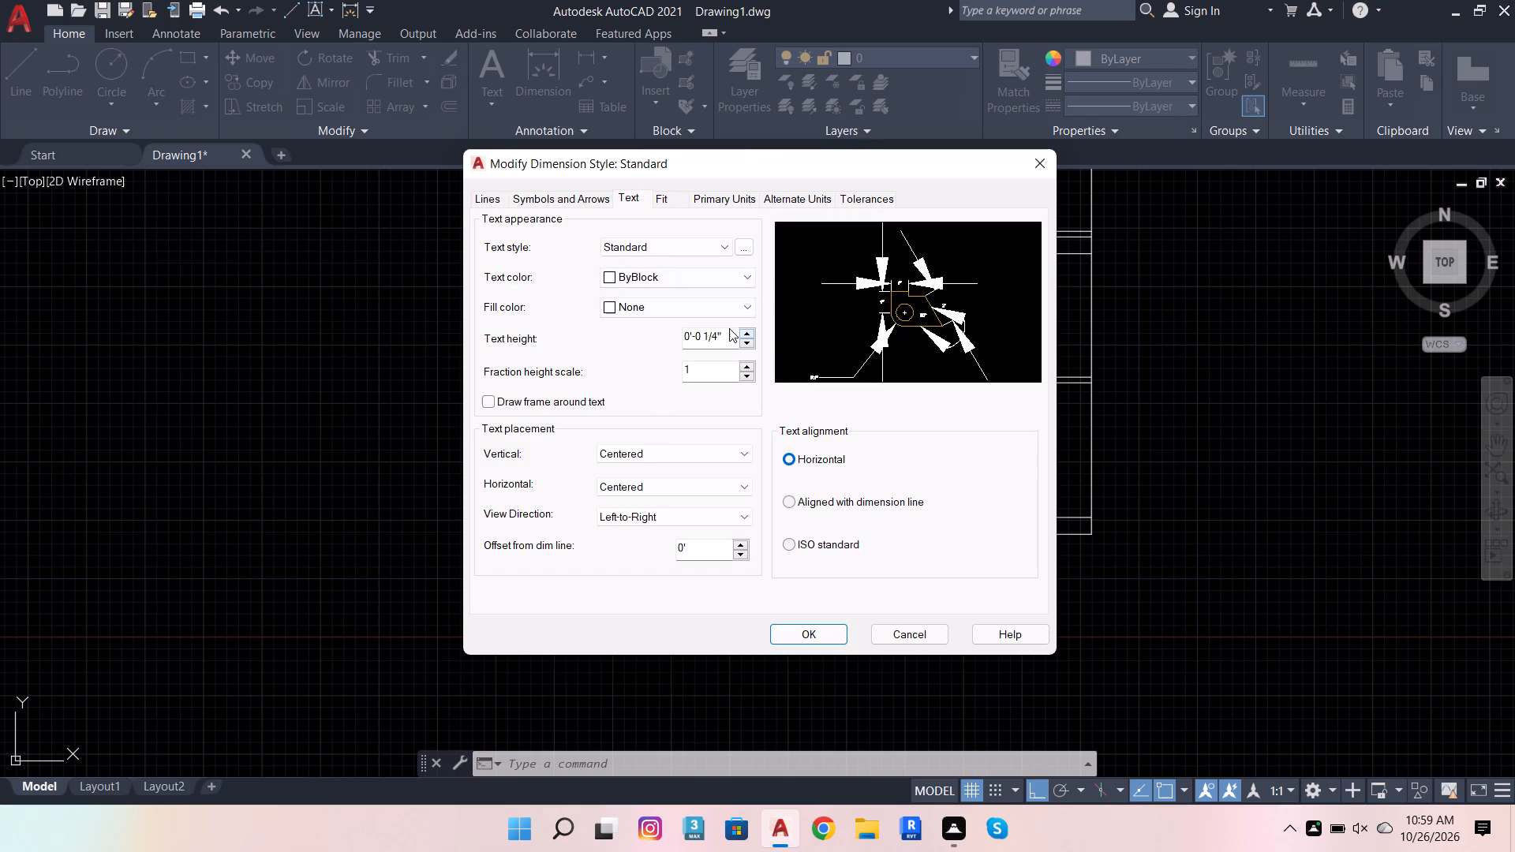
pyautogui.moveTo(729, 328); pyautogui.dragTo(638, 355)
pyautogui.moveTo(734, 334); pyautogui.dragTo(608, 362)
pyautogui.press('BackSpace')
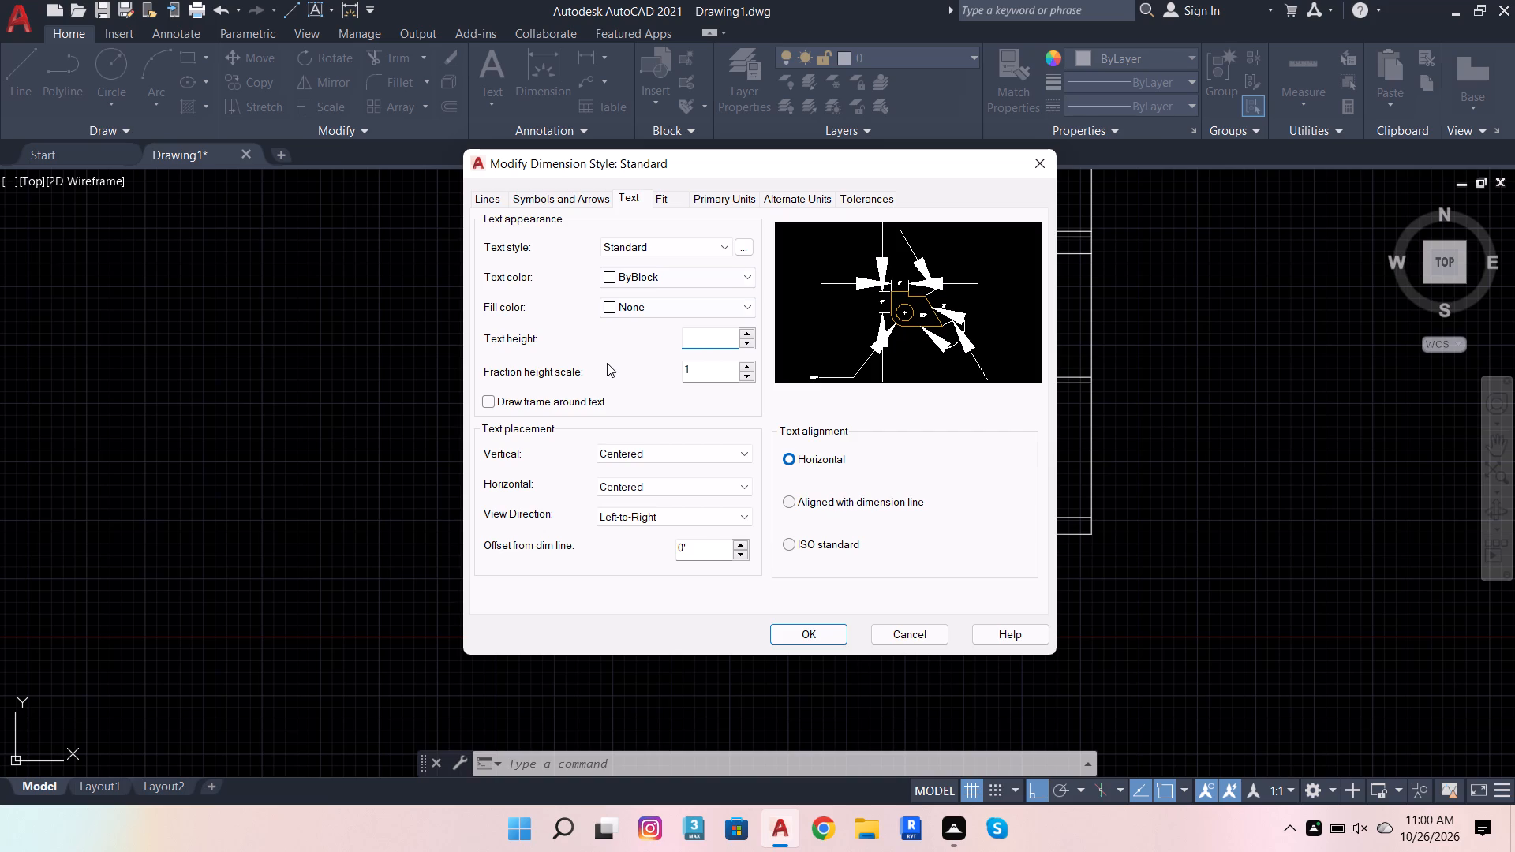
pyautogui.press('4')
pyautogui.press('Return')
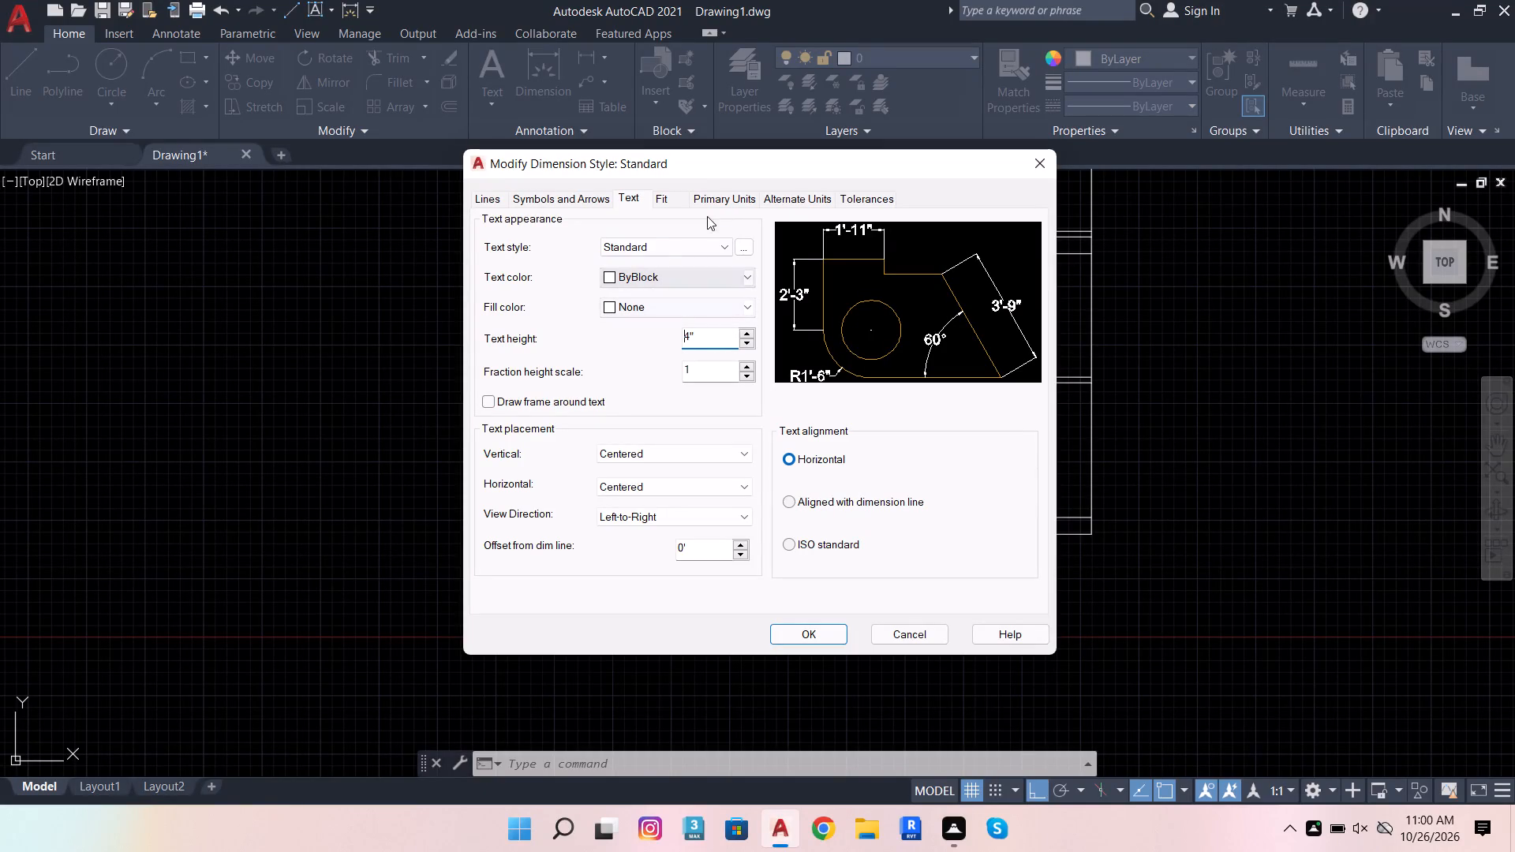
pyautogui.click(787, 506)
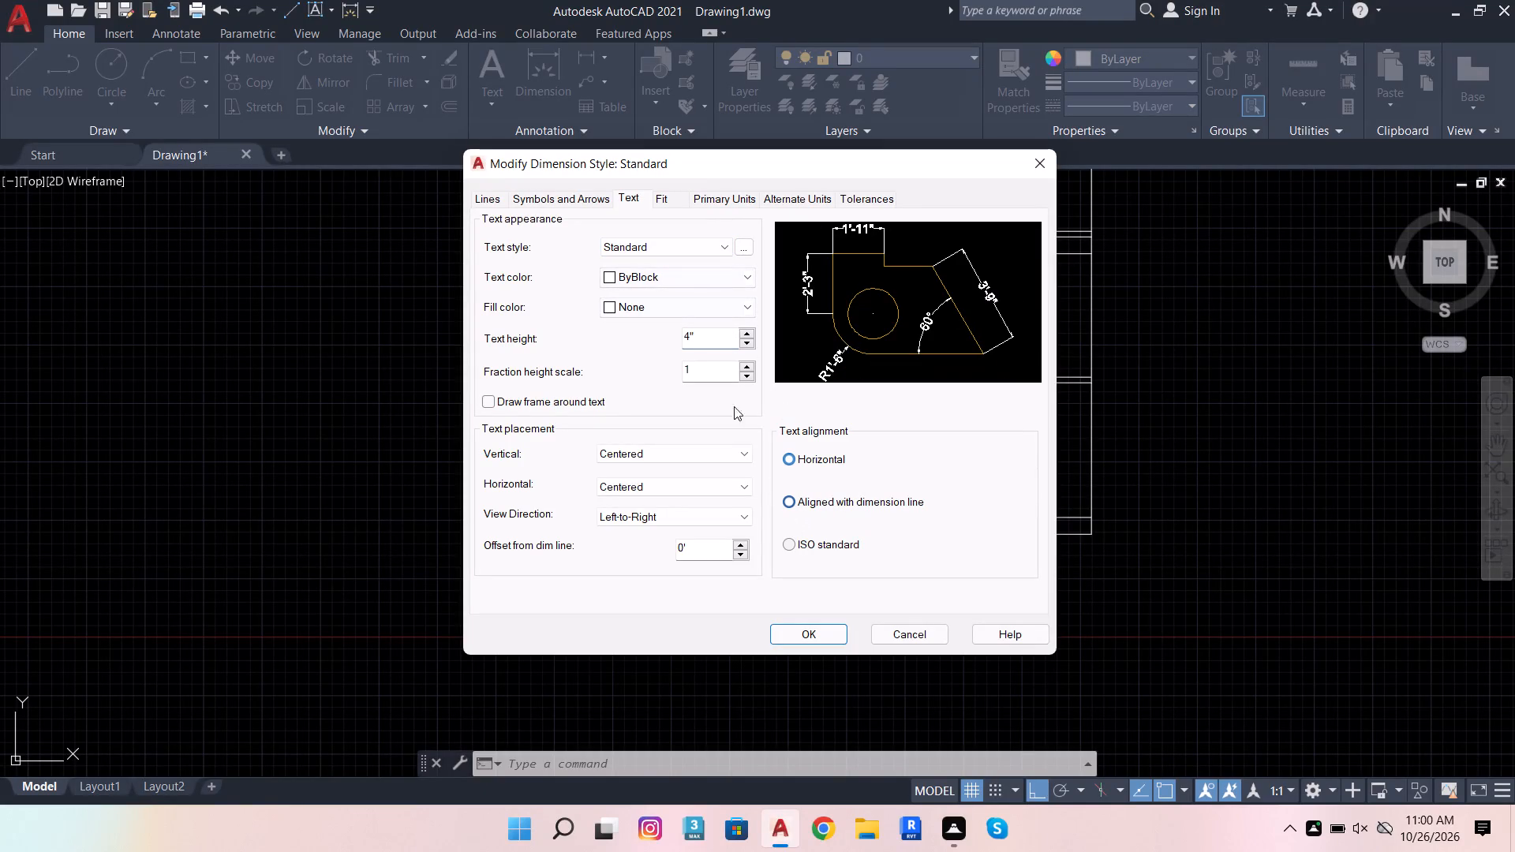
# Accept the modified Standard dimension style, make it current and close the Dimension Style Manager.
pyautogui.moveTo(730, 205); pyautogui.dragTo(715, 204)
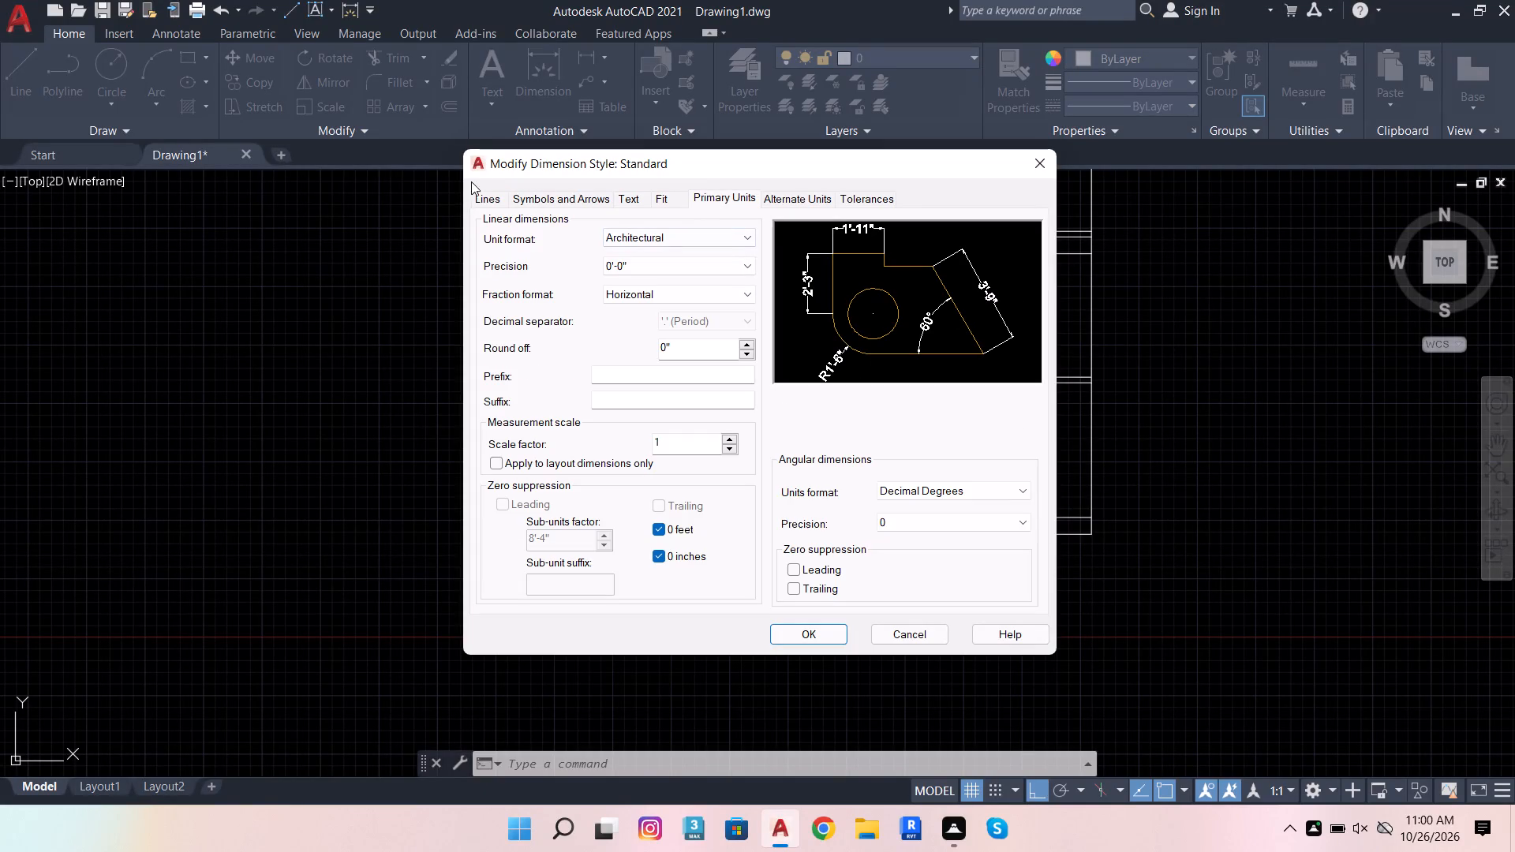
pyautogui.click(542, 198)
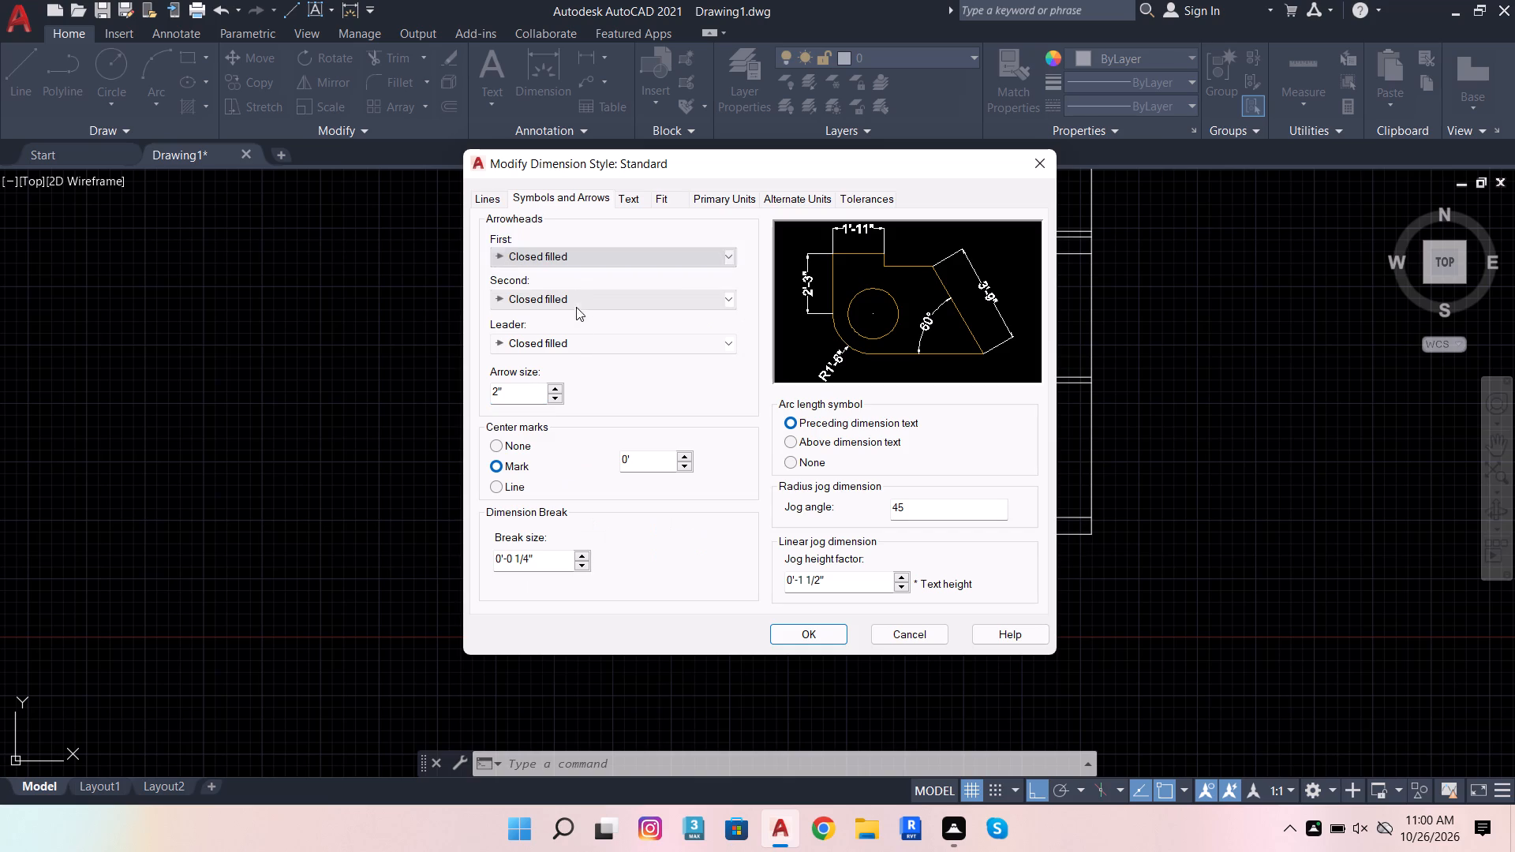
pyautogui.click(816, 638)
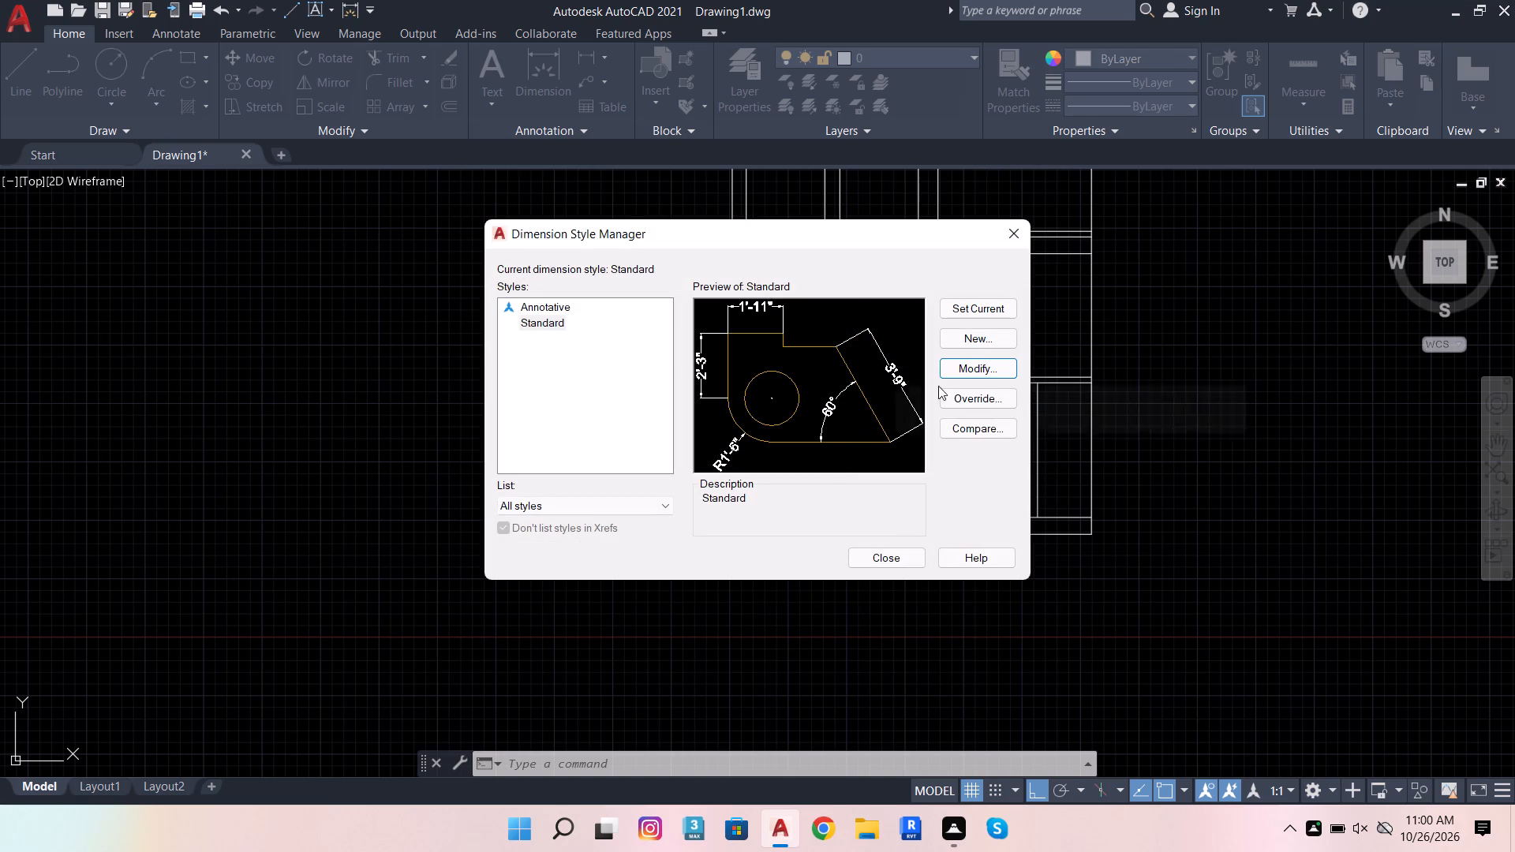
pyautogui.click(994, 305)
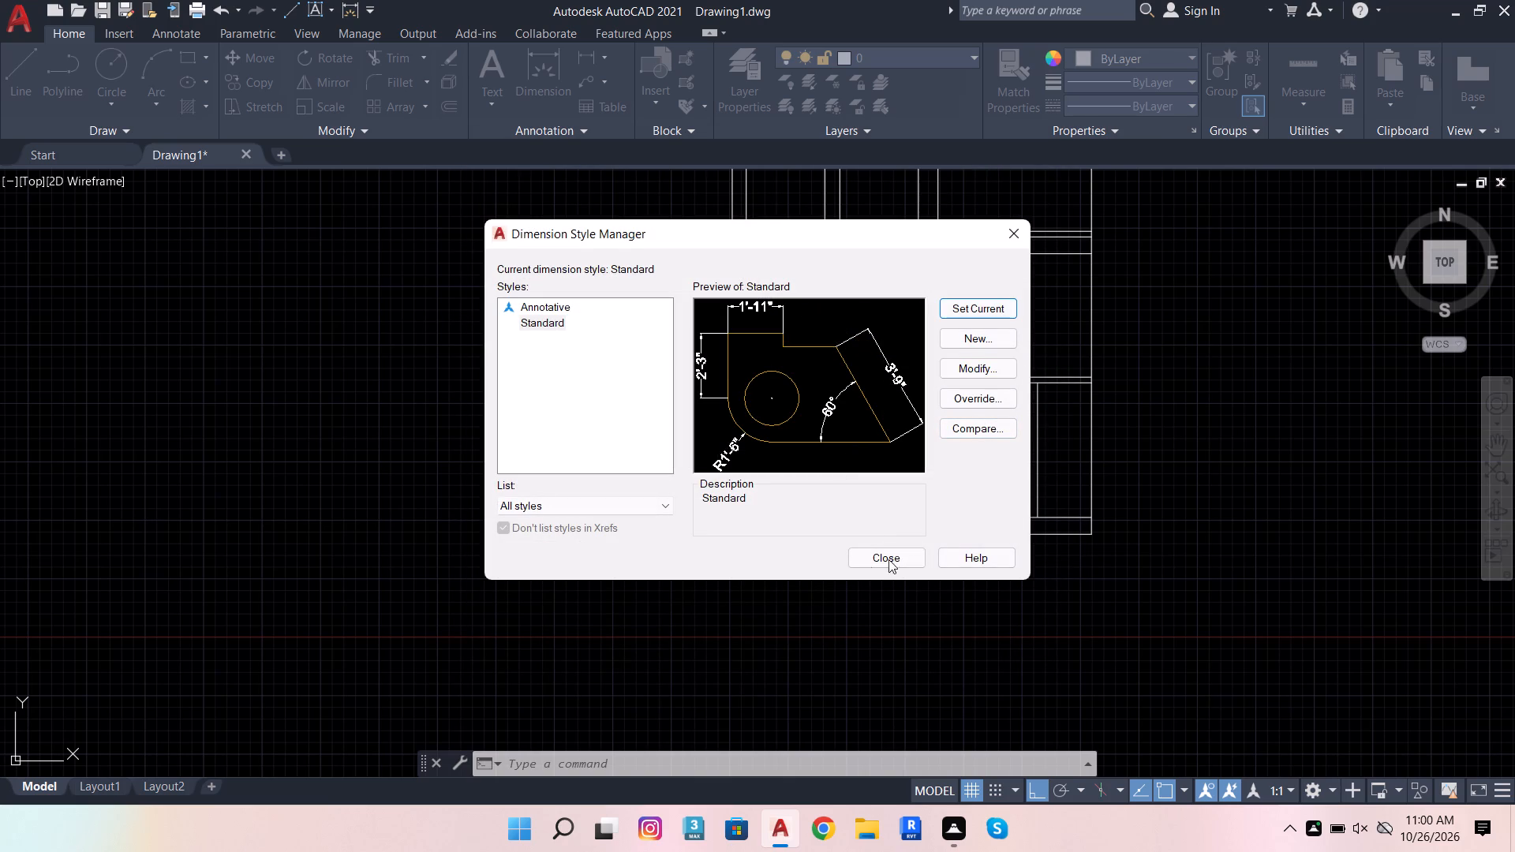
pyautogui.click(905, 550)
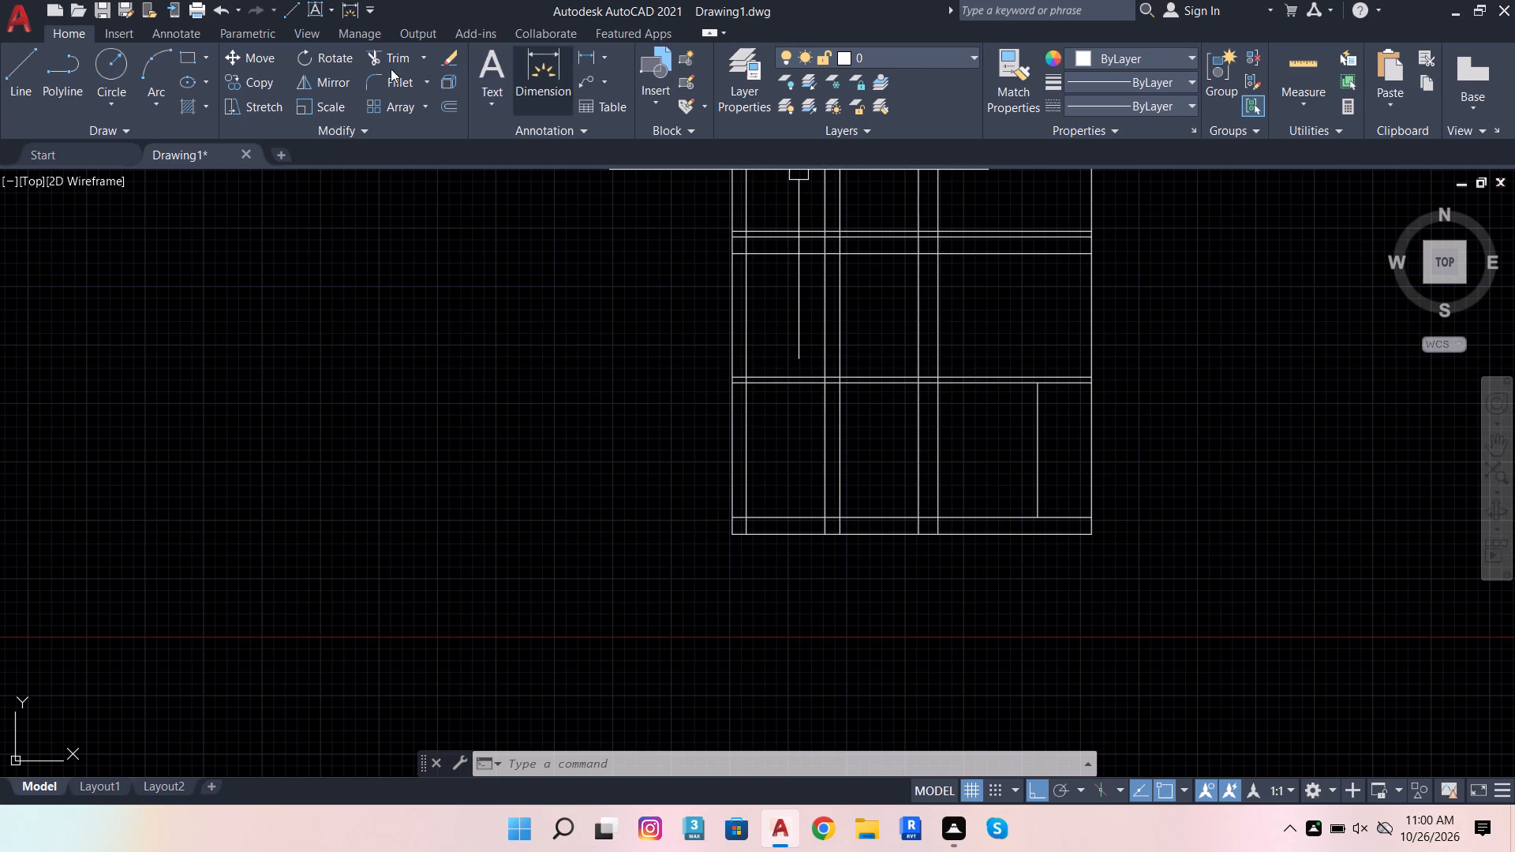
# Dimension horizontally from the rightmost full-height inner vertical line to the short vertical line, placing the dimension above the lower double horizontal lines.
pyautogui.click(552, 62)
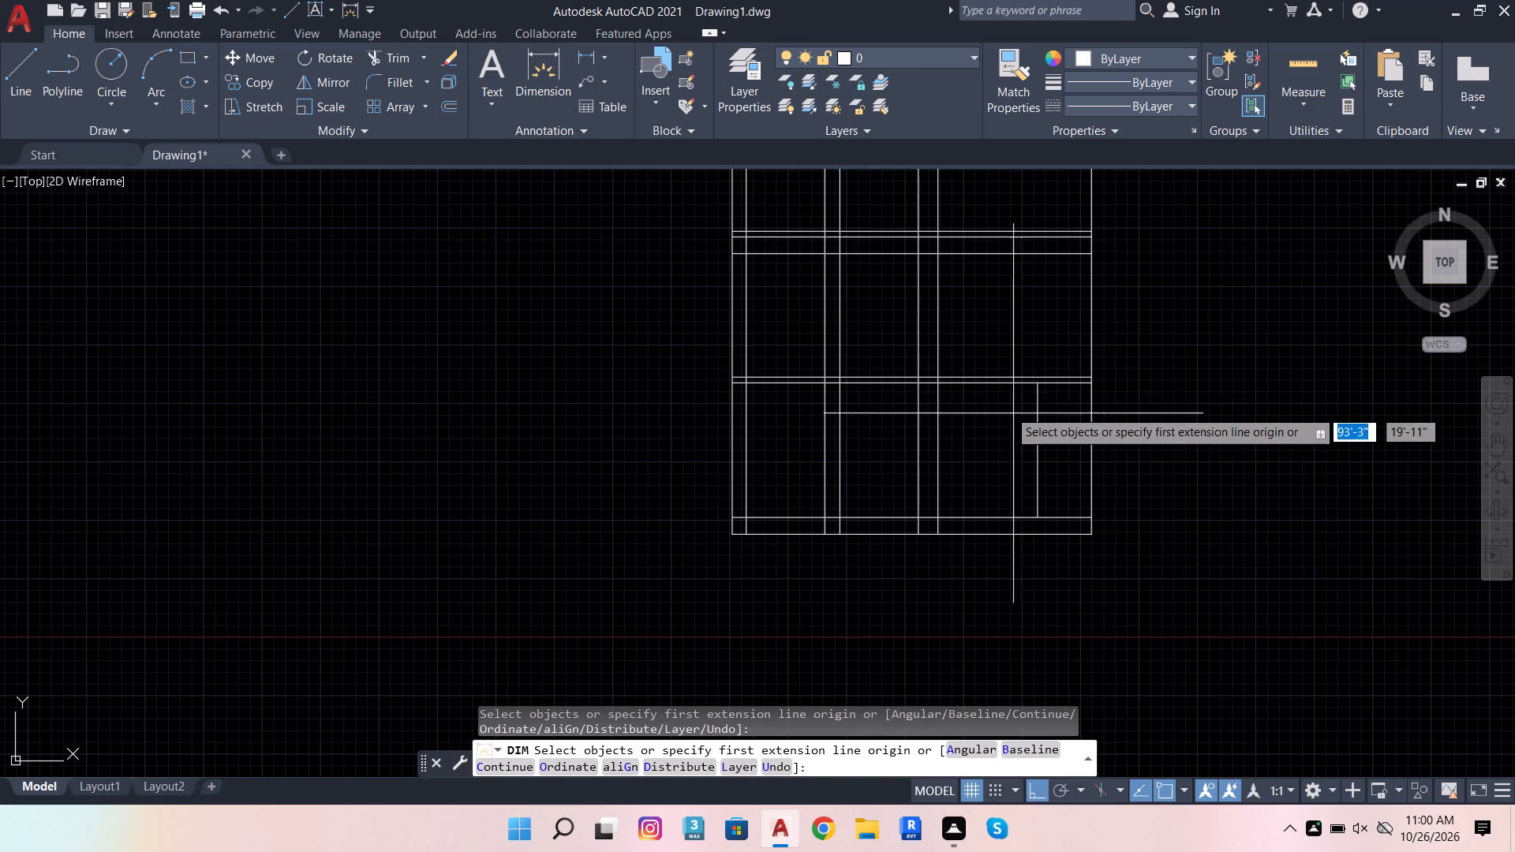
pyautogui.scroll(3, 964, 392)
pyautogui.click(851, 356)
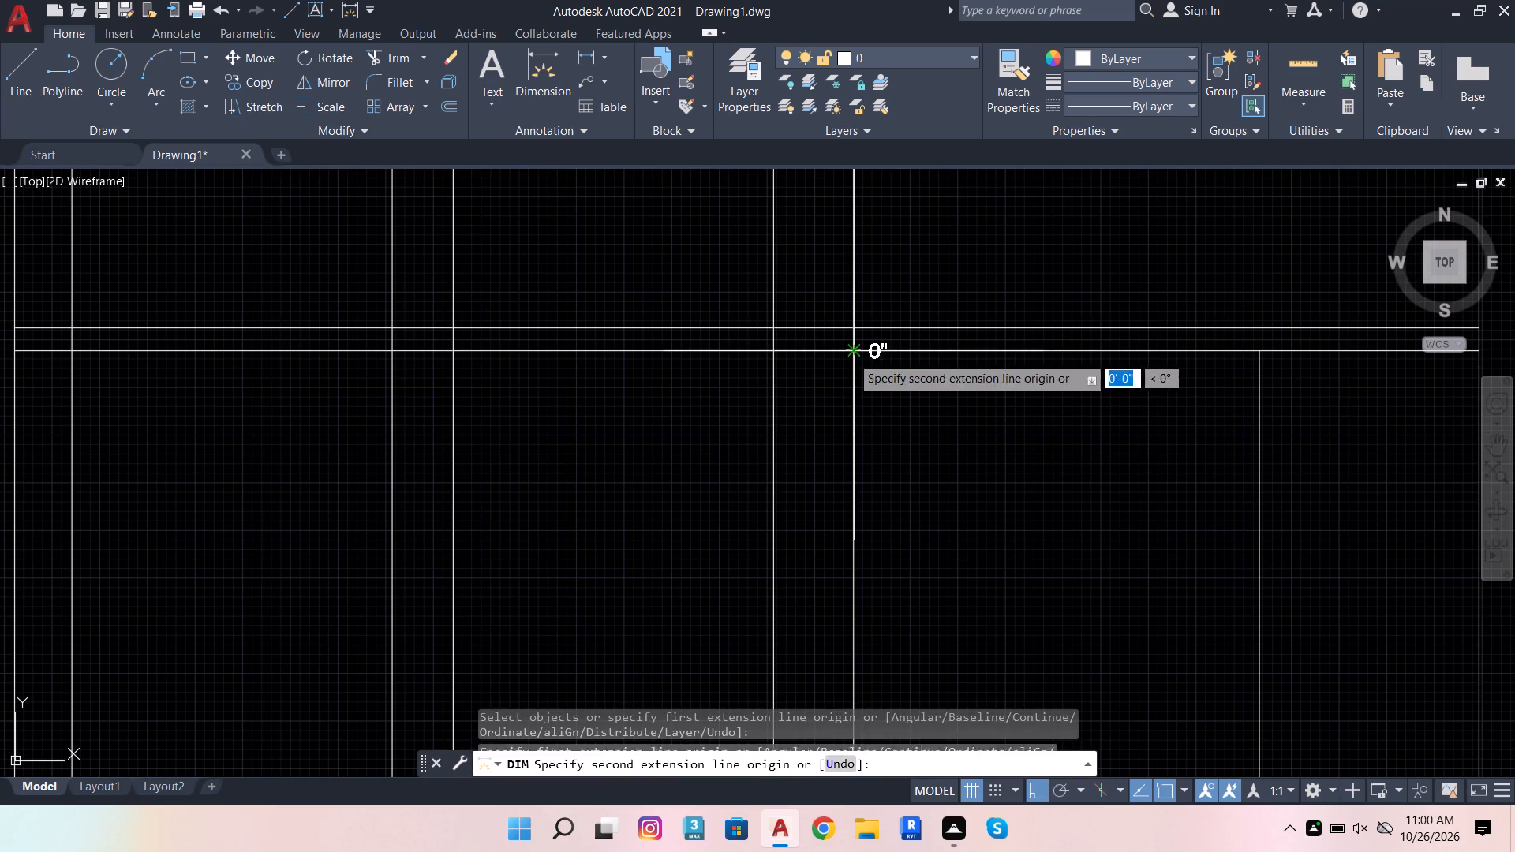
pyautogui.click(1260, 351)
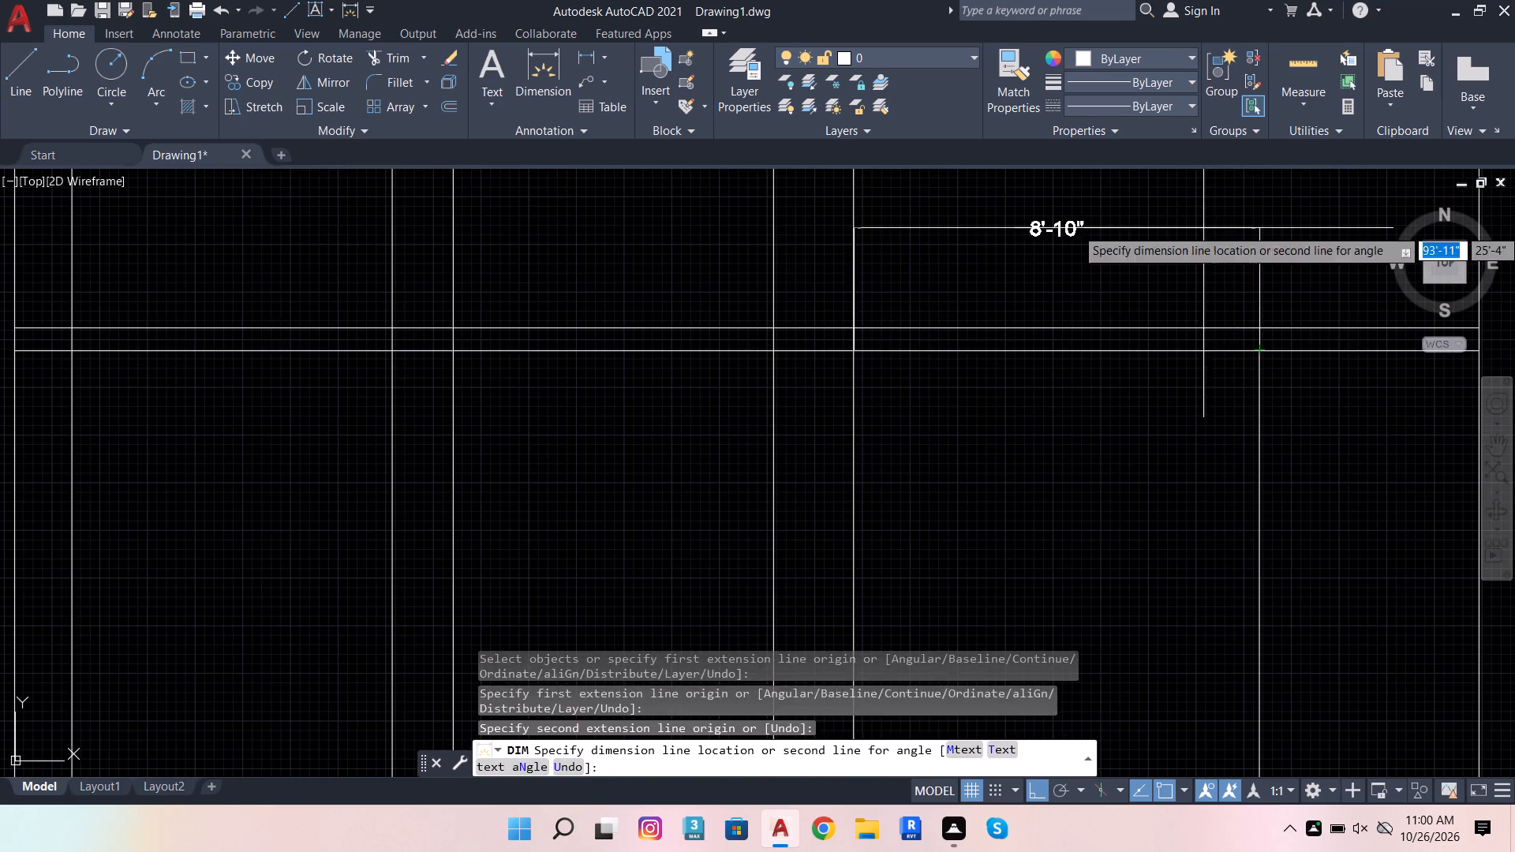
pyautogui.click(1203, 228)
# Dimension horizontally from the short vertical line to the outline's right edge, roughly level with the previous dimension, and end dimensioning.
pyautogui.scroll(-3, 942, 456)
pyautogui.scroll(3, 949, 456)
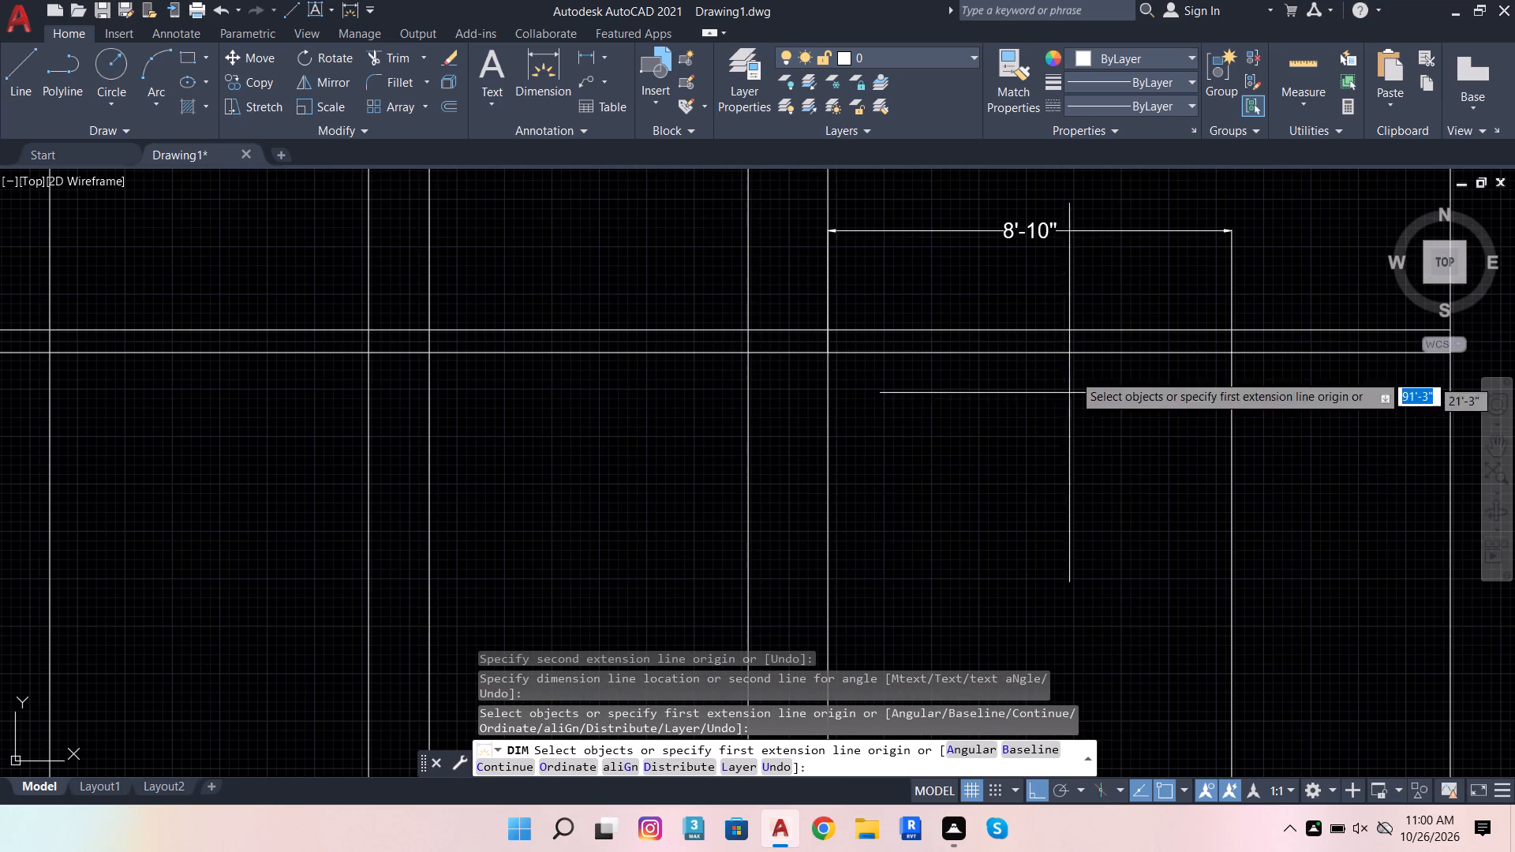
pyautogui.scroll(-2, 1018, 405)
pyautogui.scroll(2, 1107, 390)
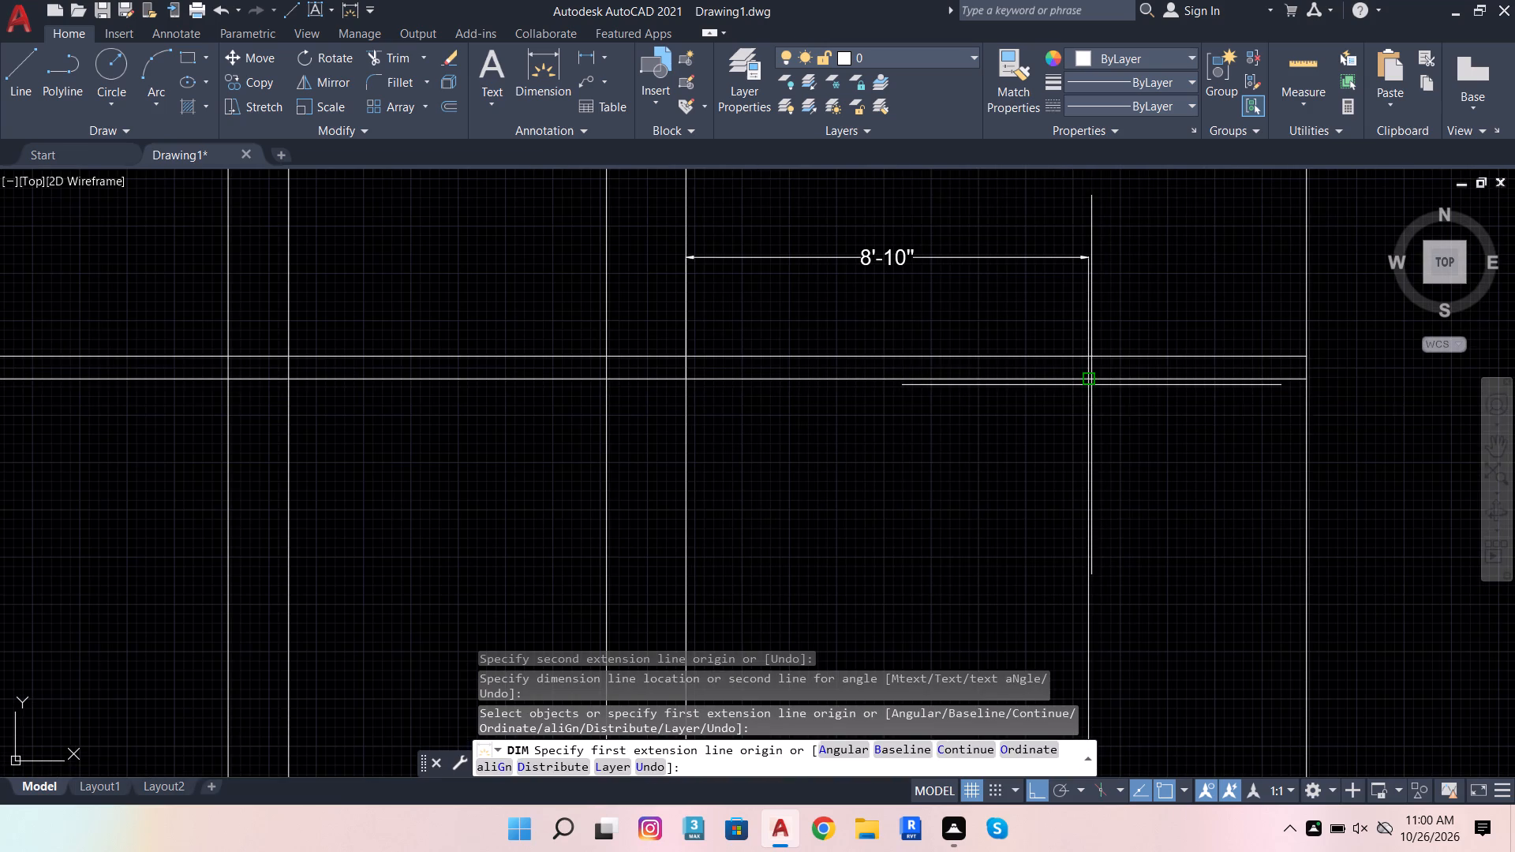
pyautogui.click(1087, 377)
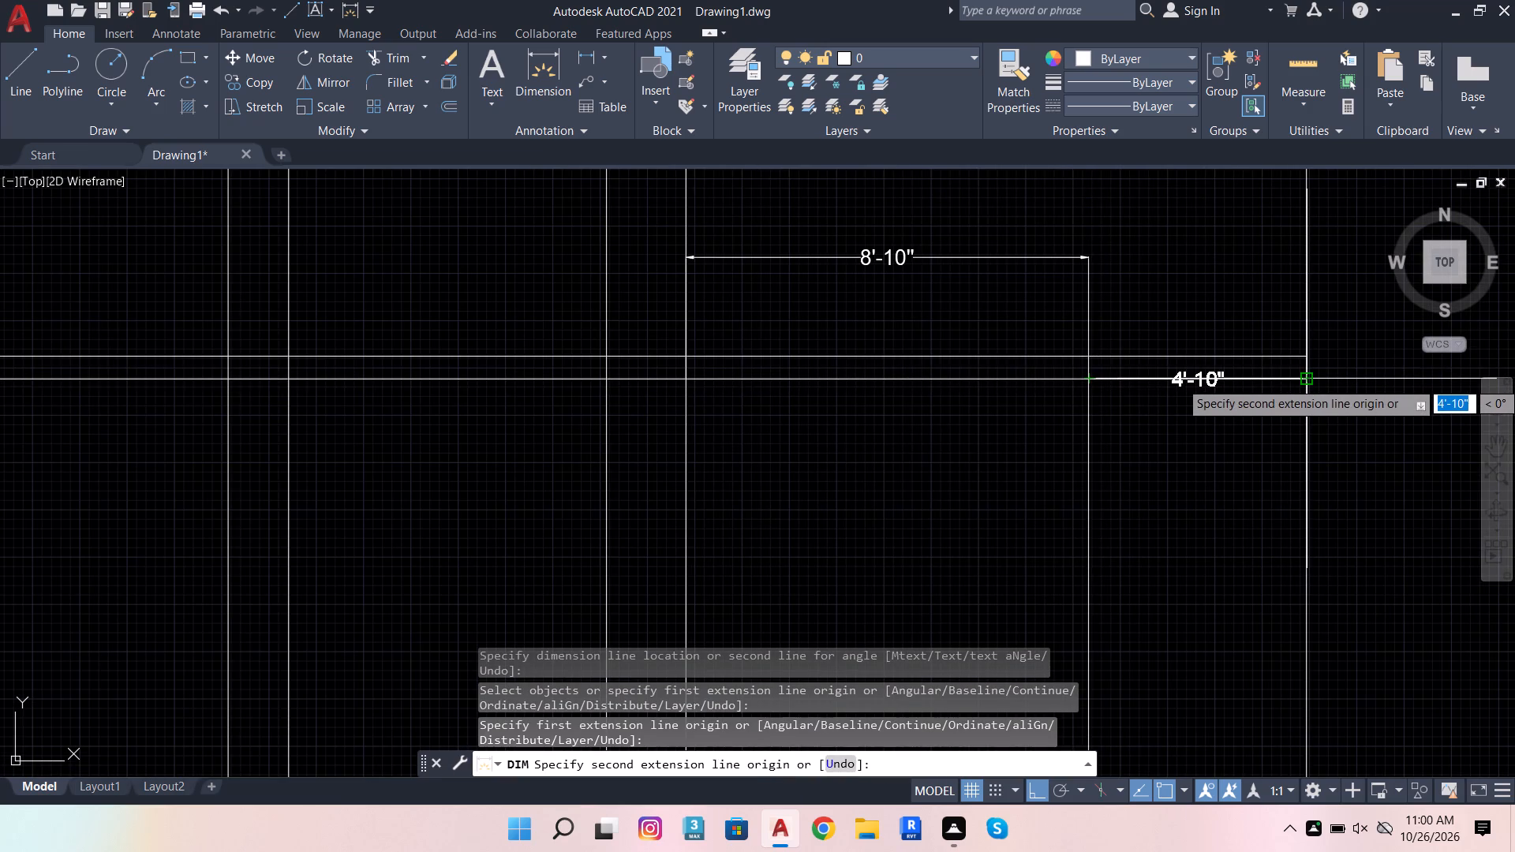
pyautogui.click(1307, 383)
pyautogui.click(1254, 253)
pyautogui.scroll(-2, 1180, 402)
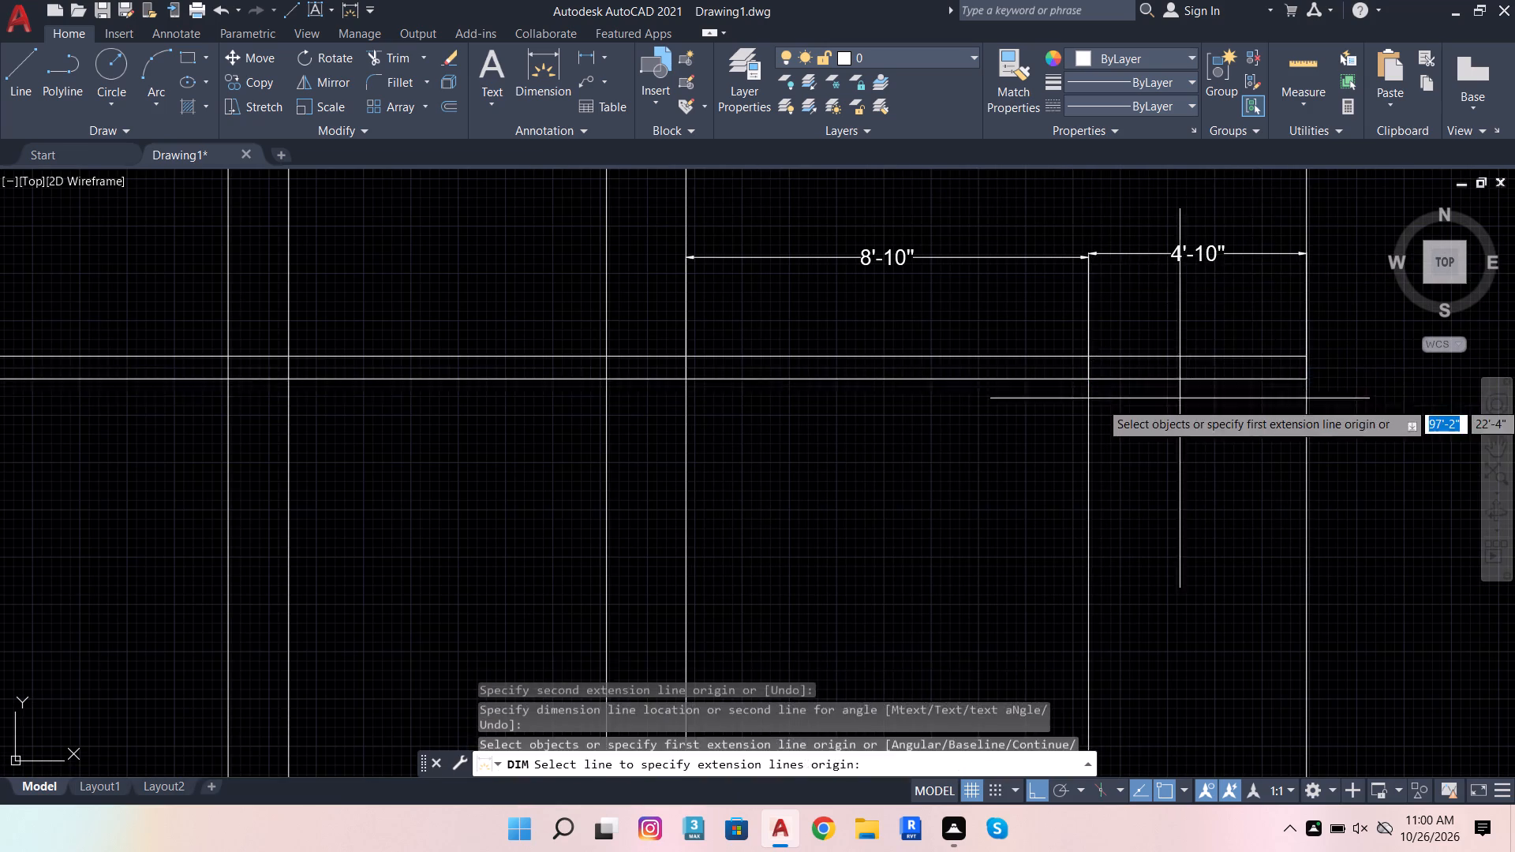
pyautogui.press('Escape')
pyautogui.press('Escape')
pyautogui.press('Escape')
pyautogui.press('Escape')
pyautogui.press('Escape')
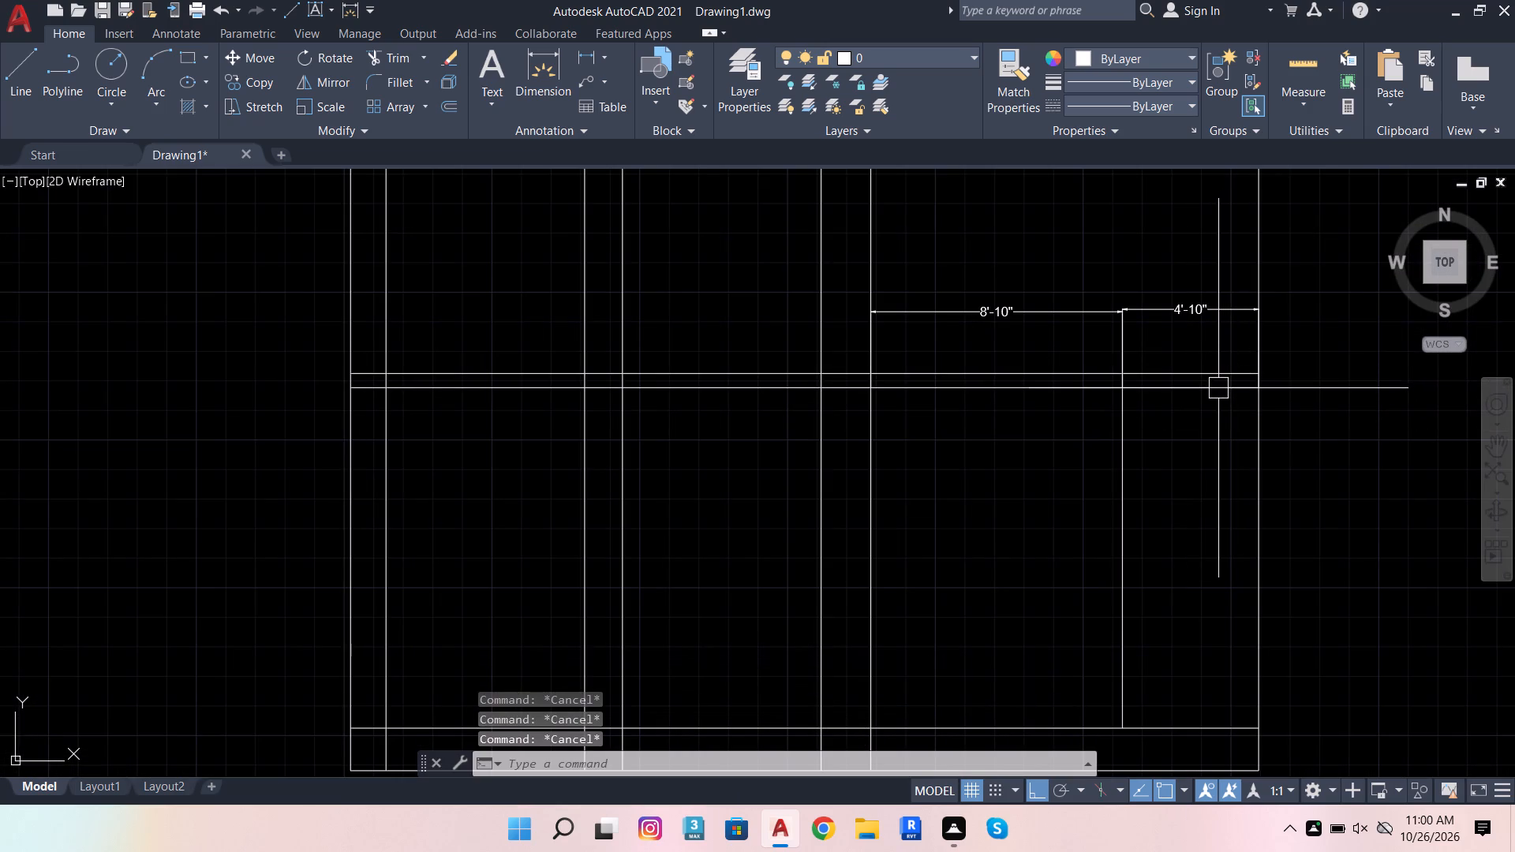
# Set the drawing units' length precision to 0'-0 1/2".
pyautogui.write('UN')
pyautogui.press('i')
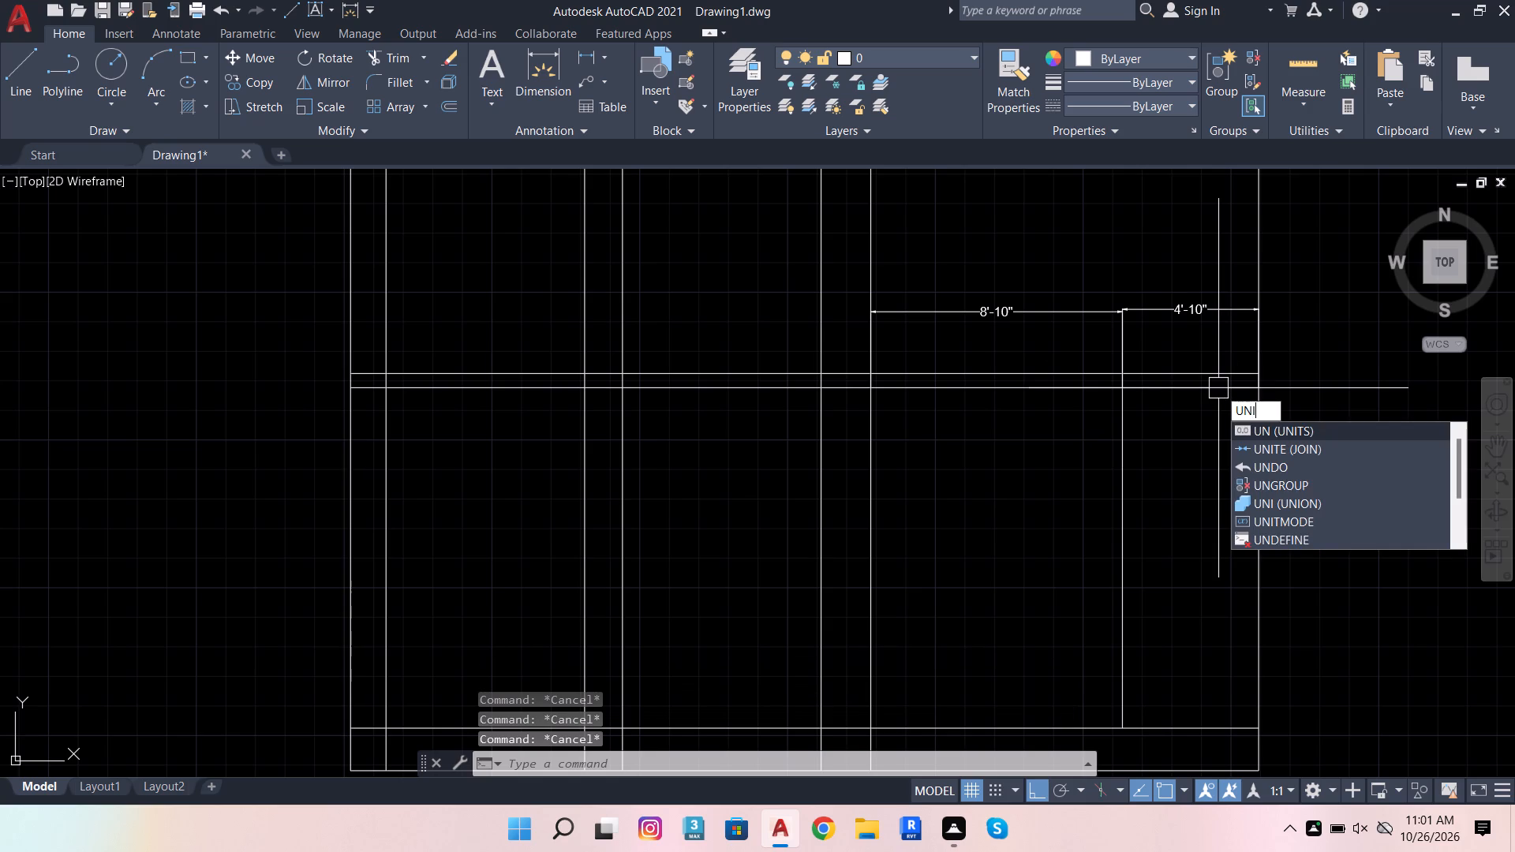
pyautogui.click(1278, 464)
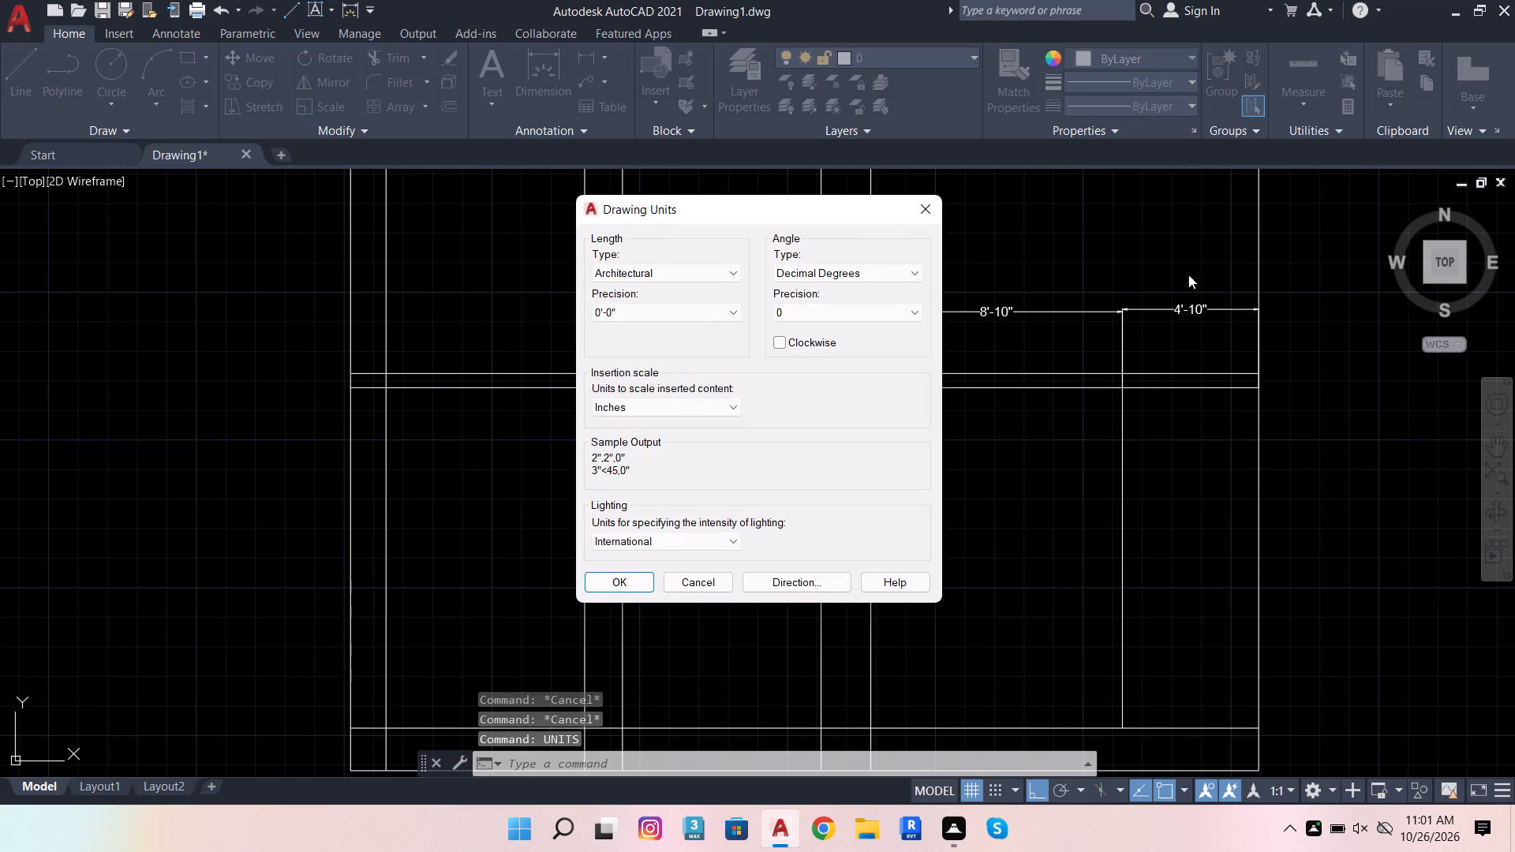
pyautogui.click(709, 314)
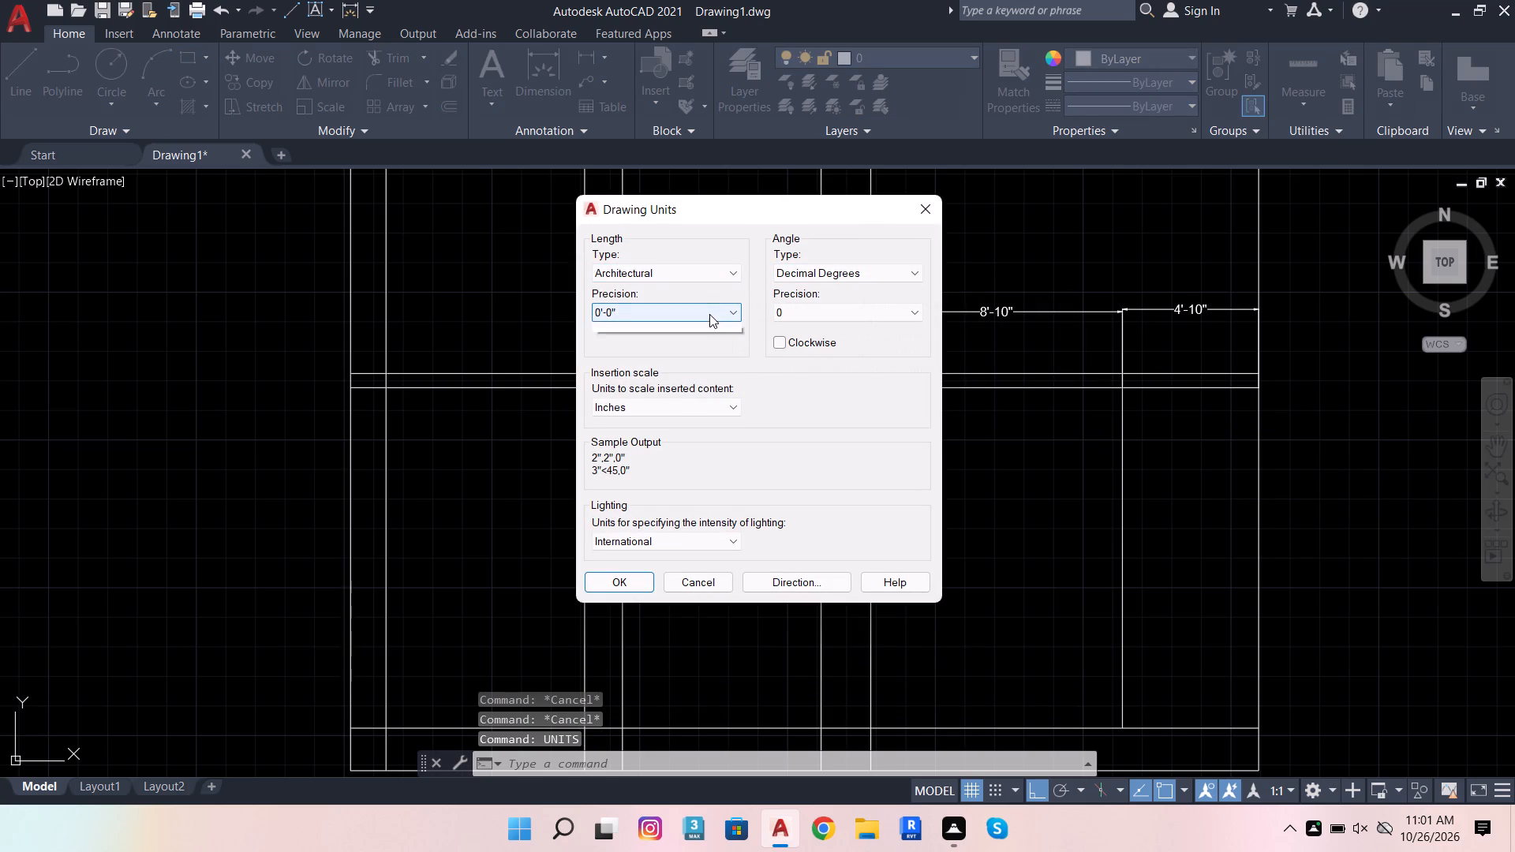
pyautogui.click(687, 338)
pyautogui.click(619, 585)
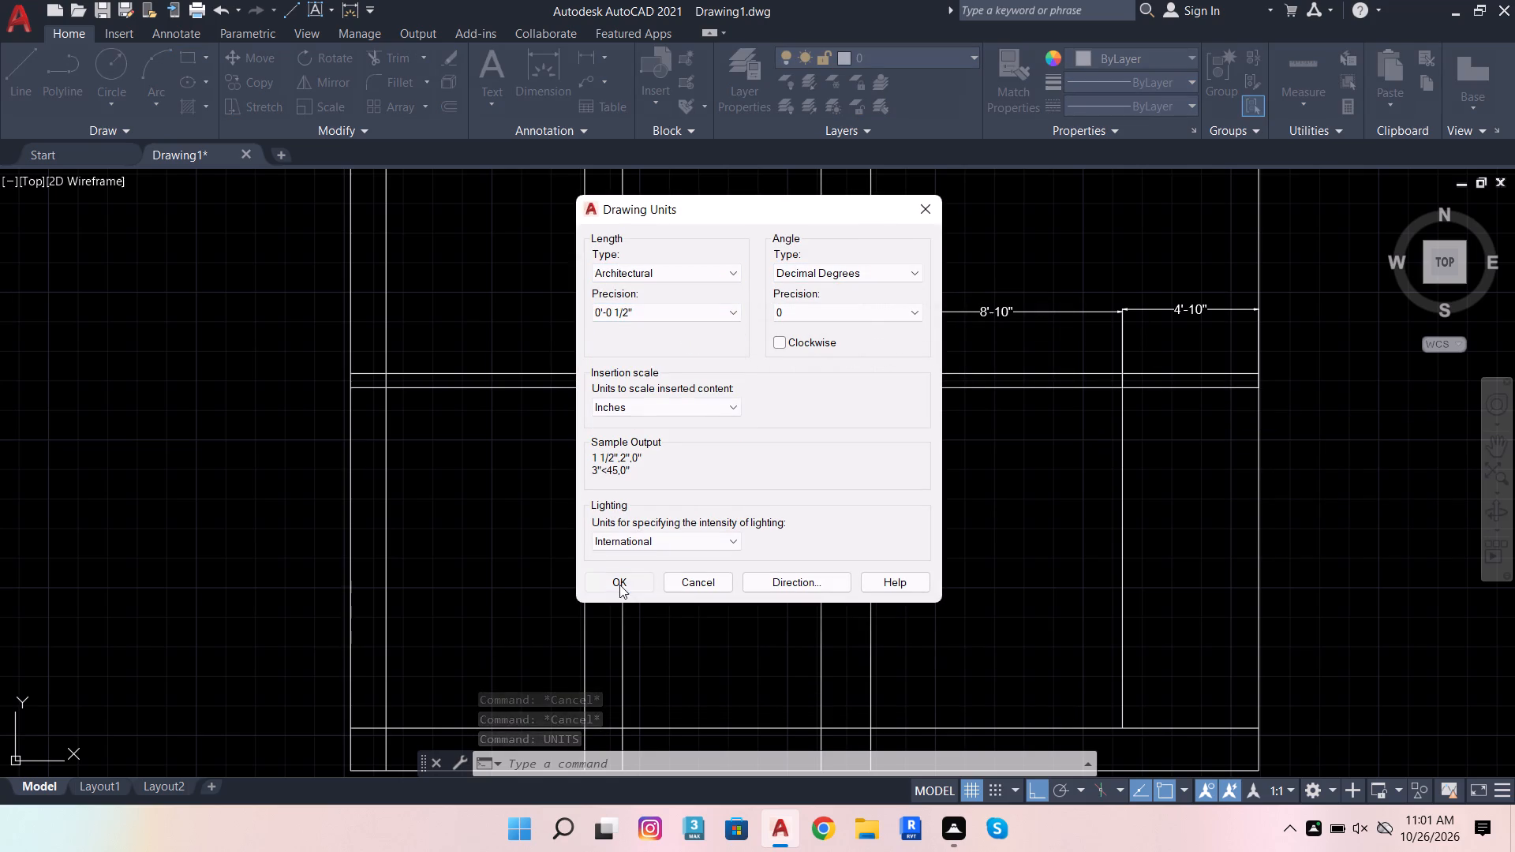
# Set the Standard dimension style's primary unit precision to 0'-0 1/2", make the style current and close the Dimension Style Manager.
pyautogui.click(491, 772)
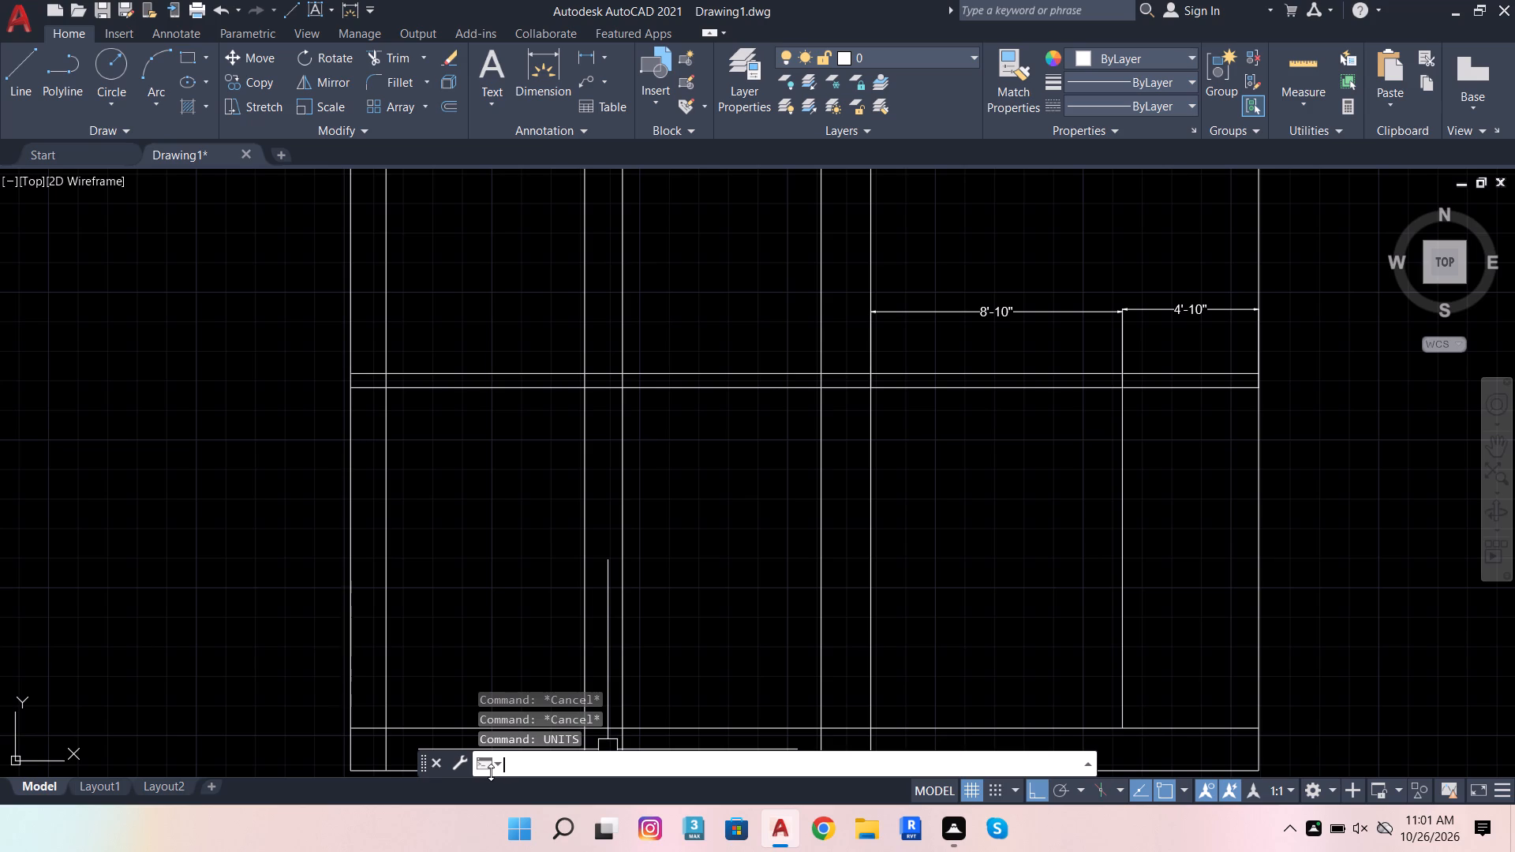
pyautogui.click(493, 765)
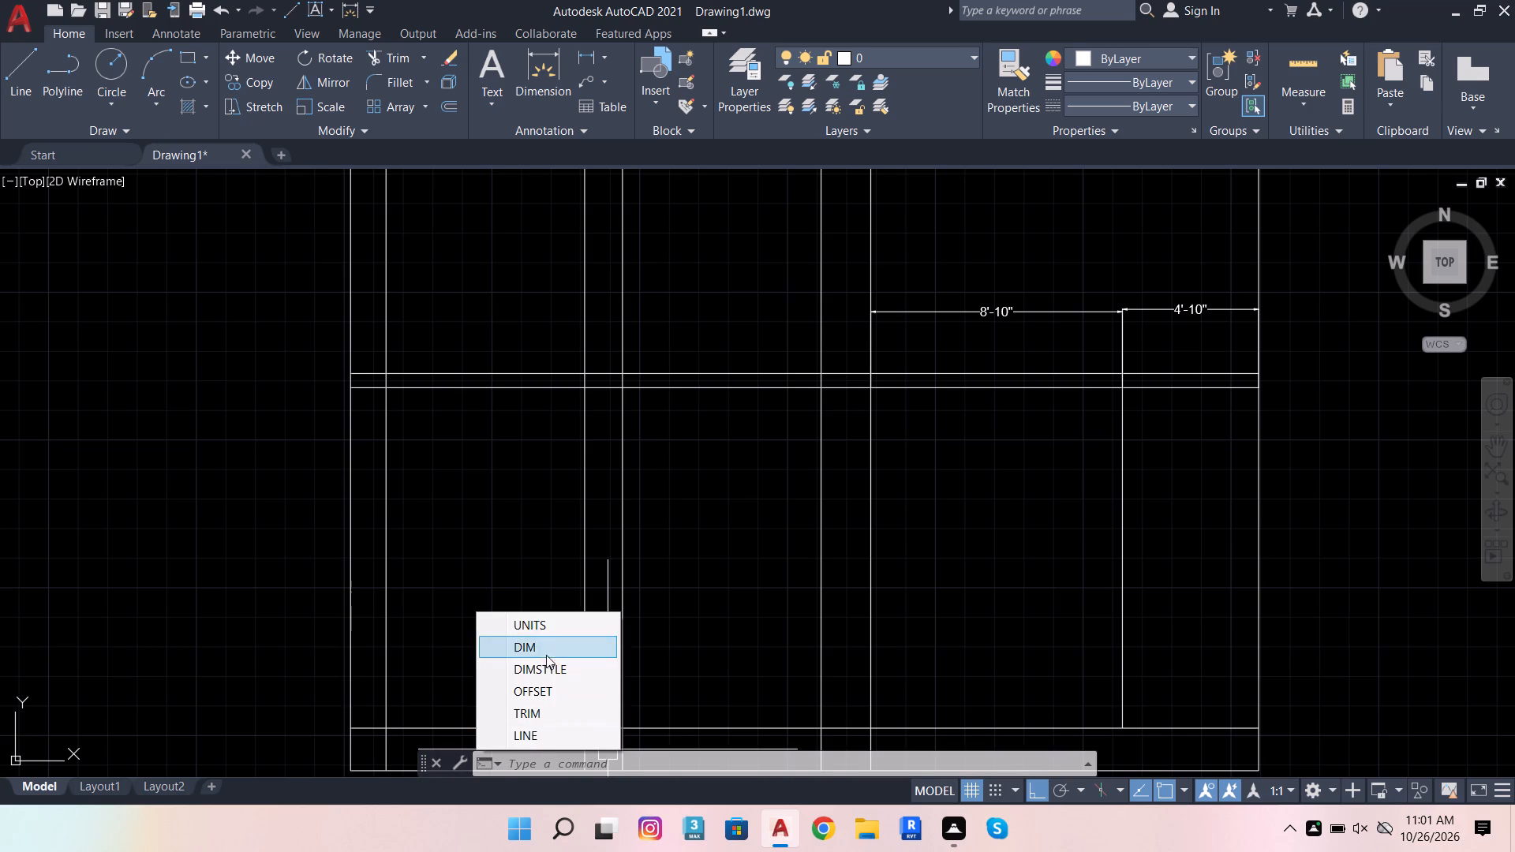
pyautogui.click(544, 665)
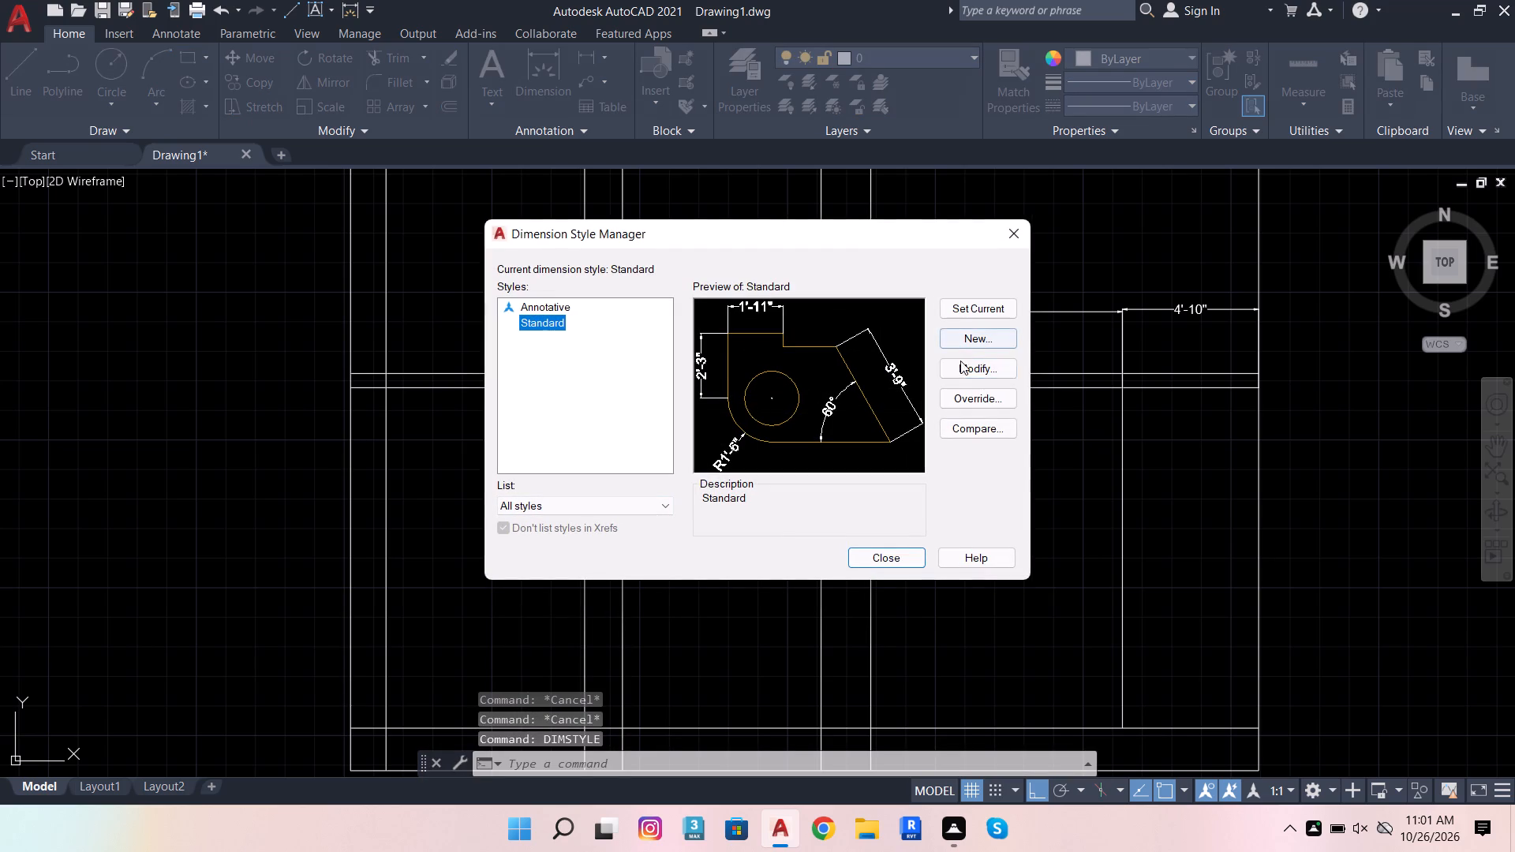
pyautogui.click(978, 366)
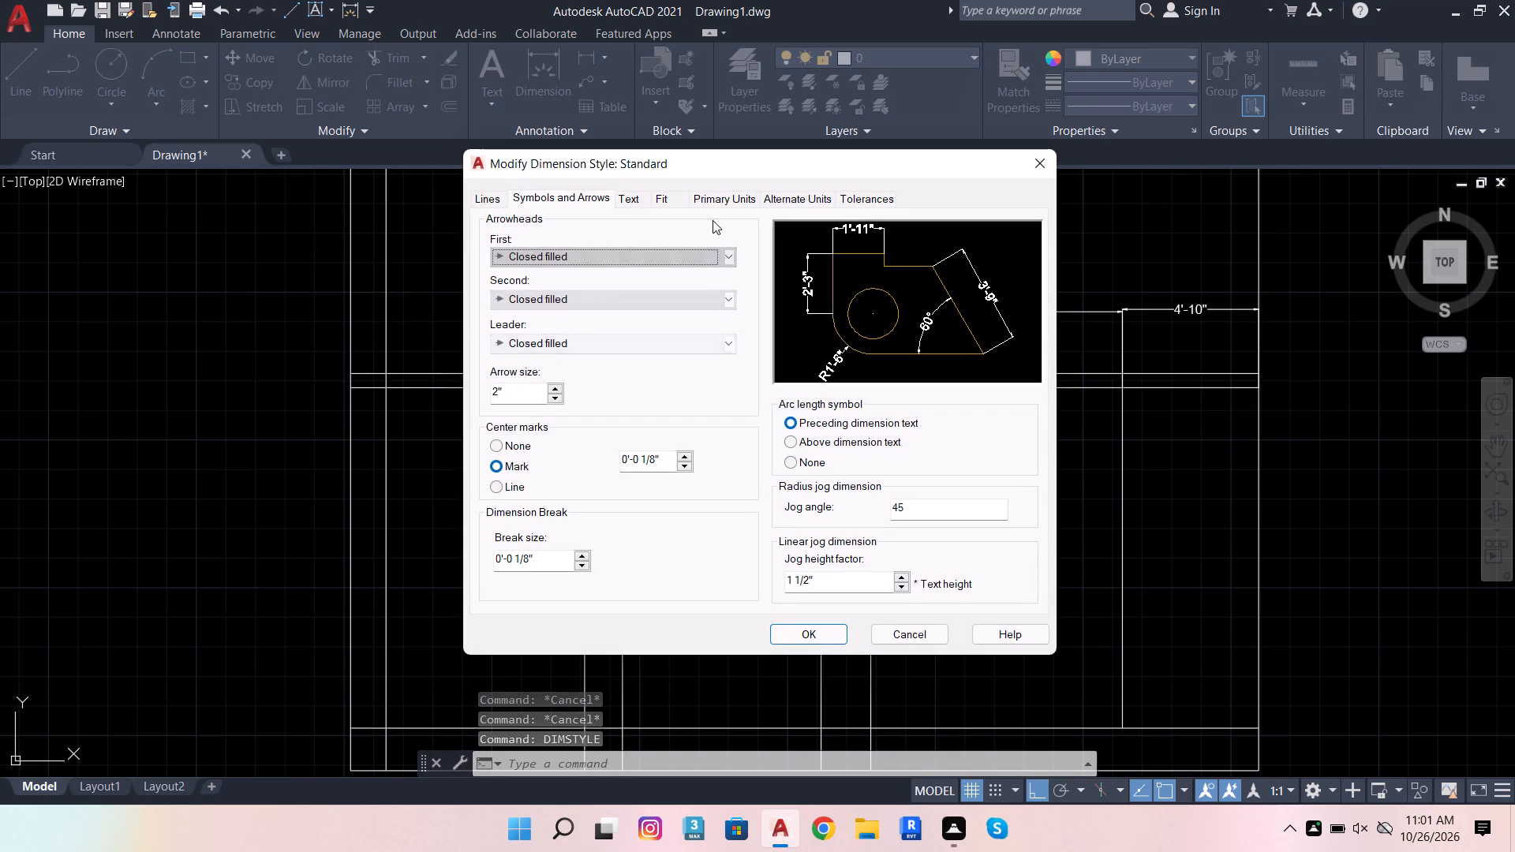
pyautogui.click(735, 196)
pyautogui.click(706, 267)
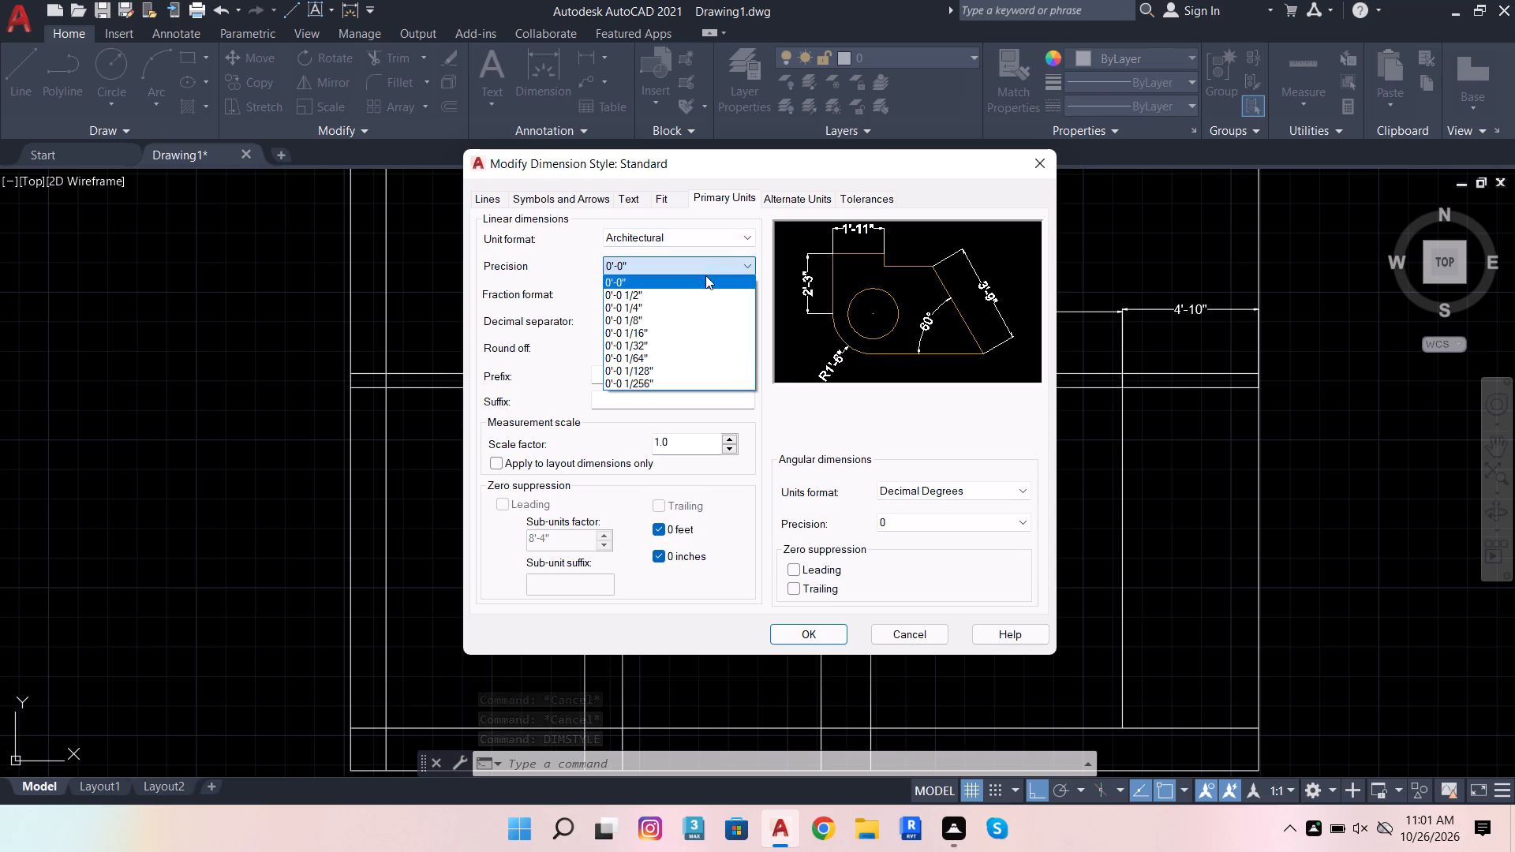
pyautogui.click(702, 290)
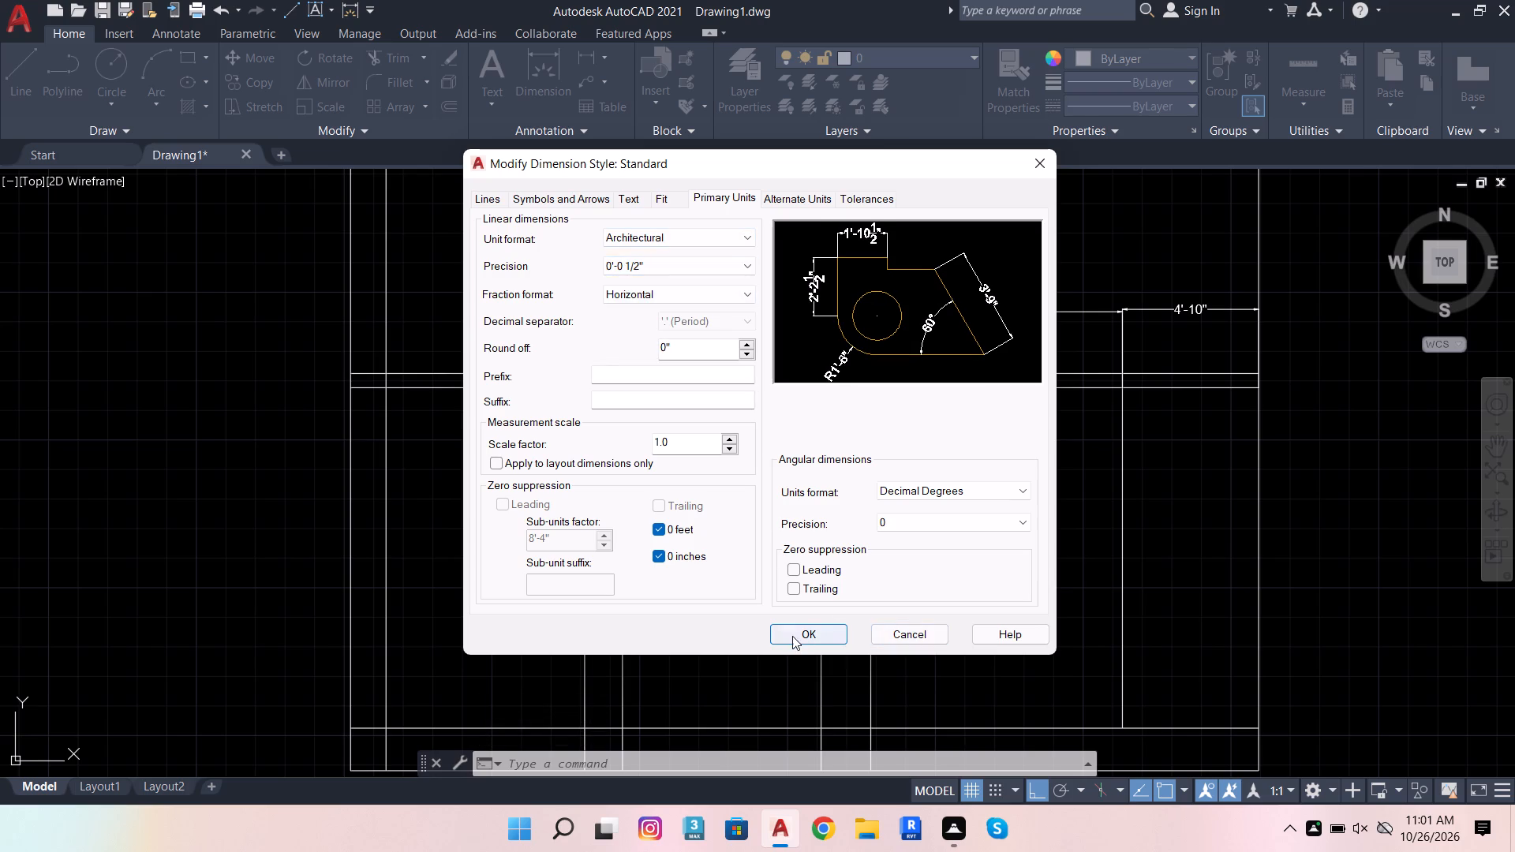
pyautogui.click(792, 636)
pyautogui.click(984, 310)
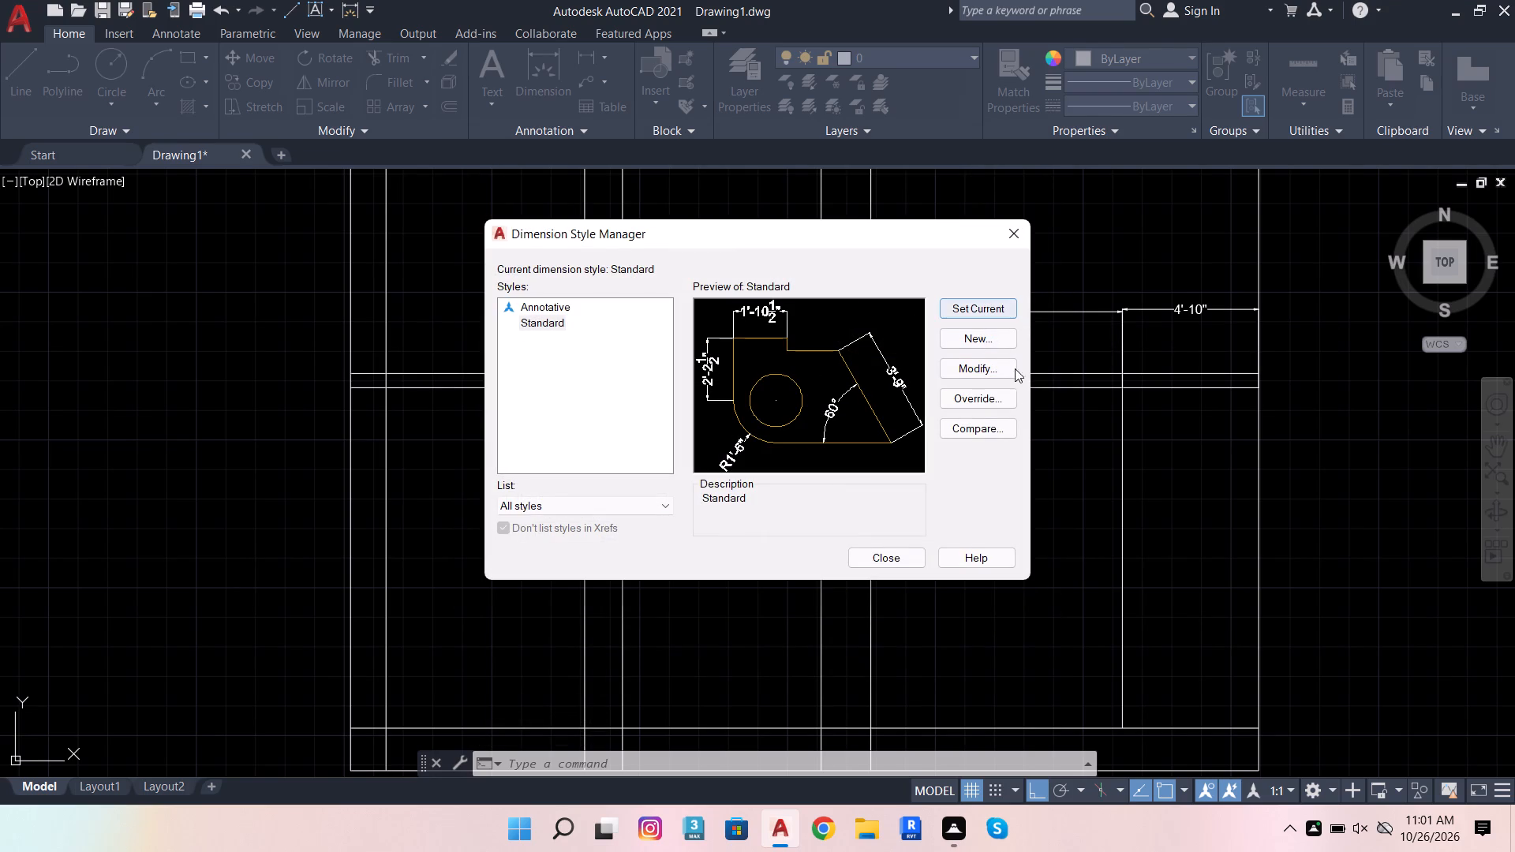
pyautogui.click(881, 561)
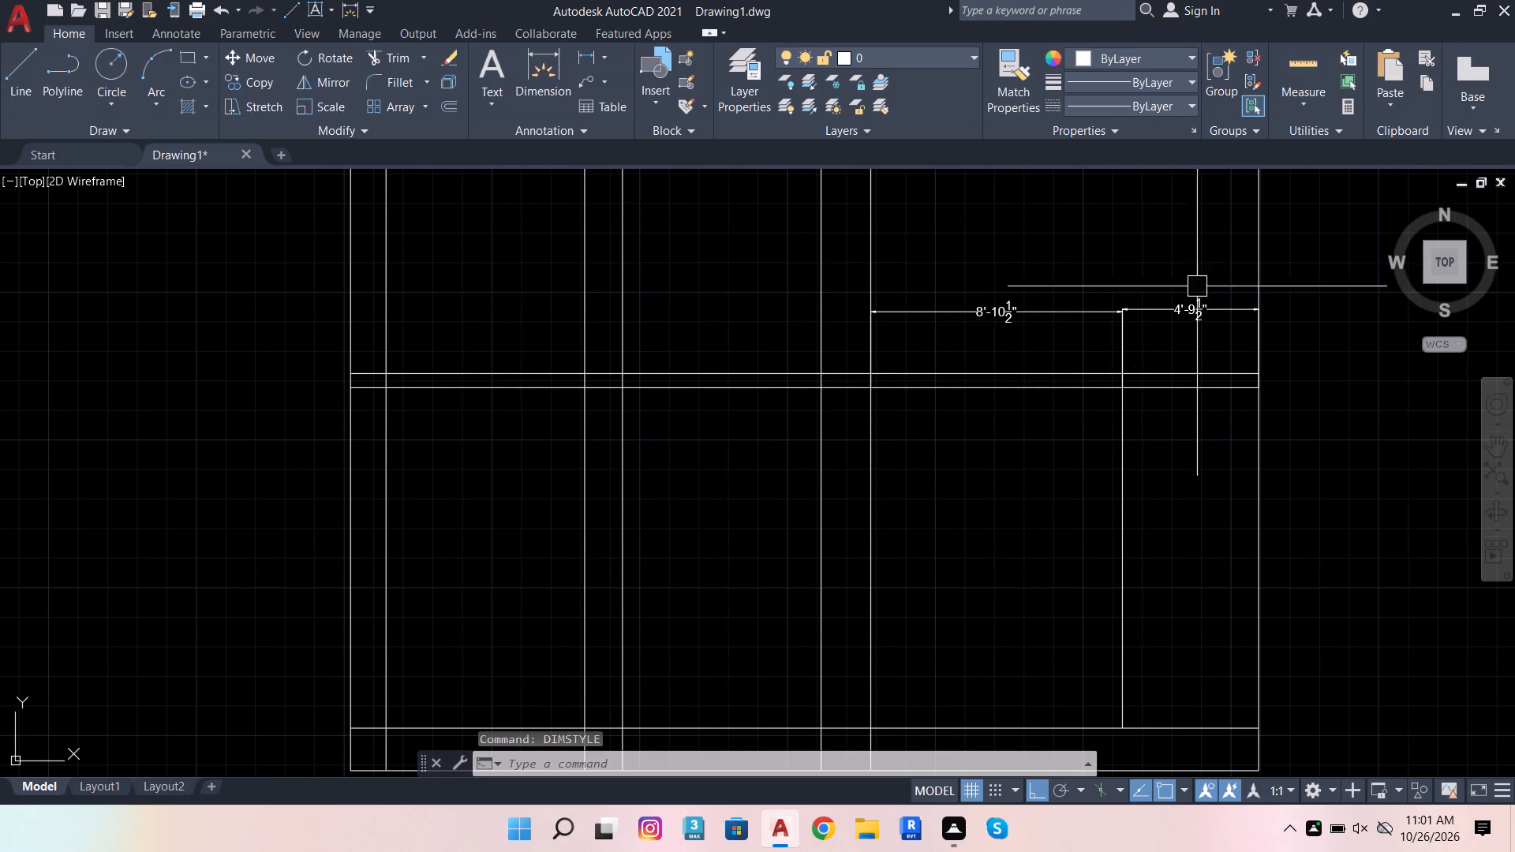
# Erase the short vertical line below the lower double horizontal lines together with the two horizontal dimensions.
pyautogui.scroll(2, 1168, 303)
pyautogui.scroll(-1, 772, 382)
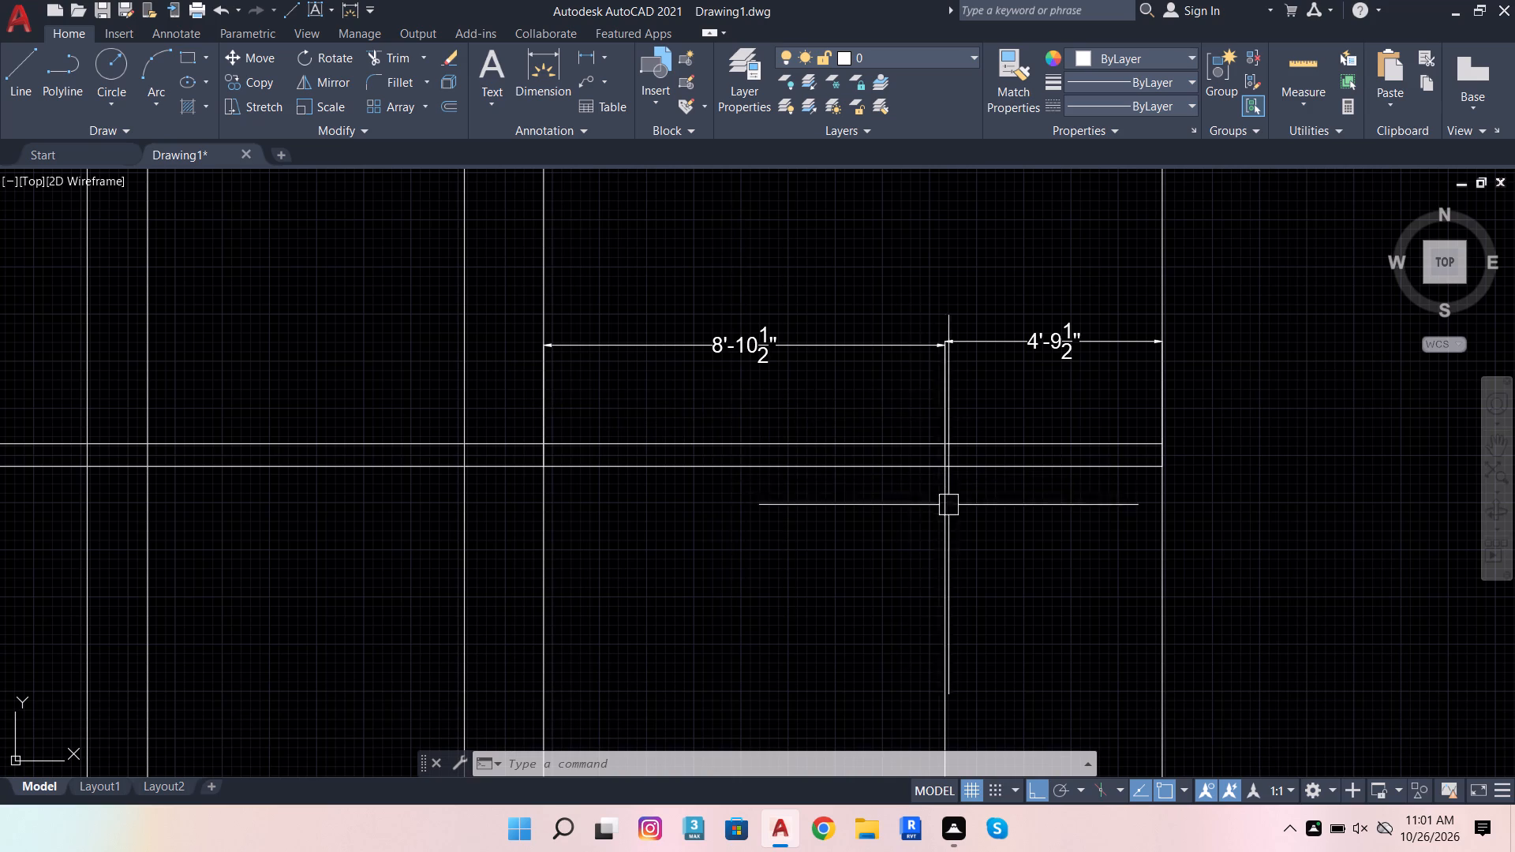
pyautogui.scroll(-2, 979, 517)
pyautogui.click(1016, 595)
pyautogui.click(922, 563)
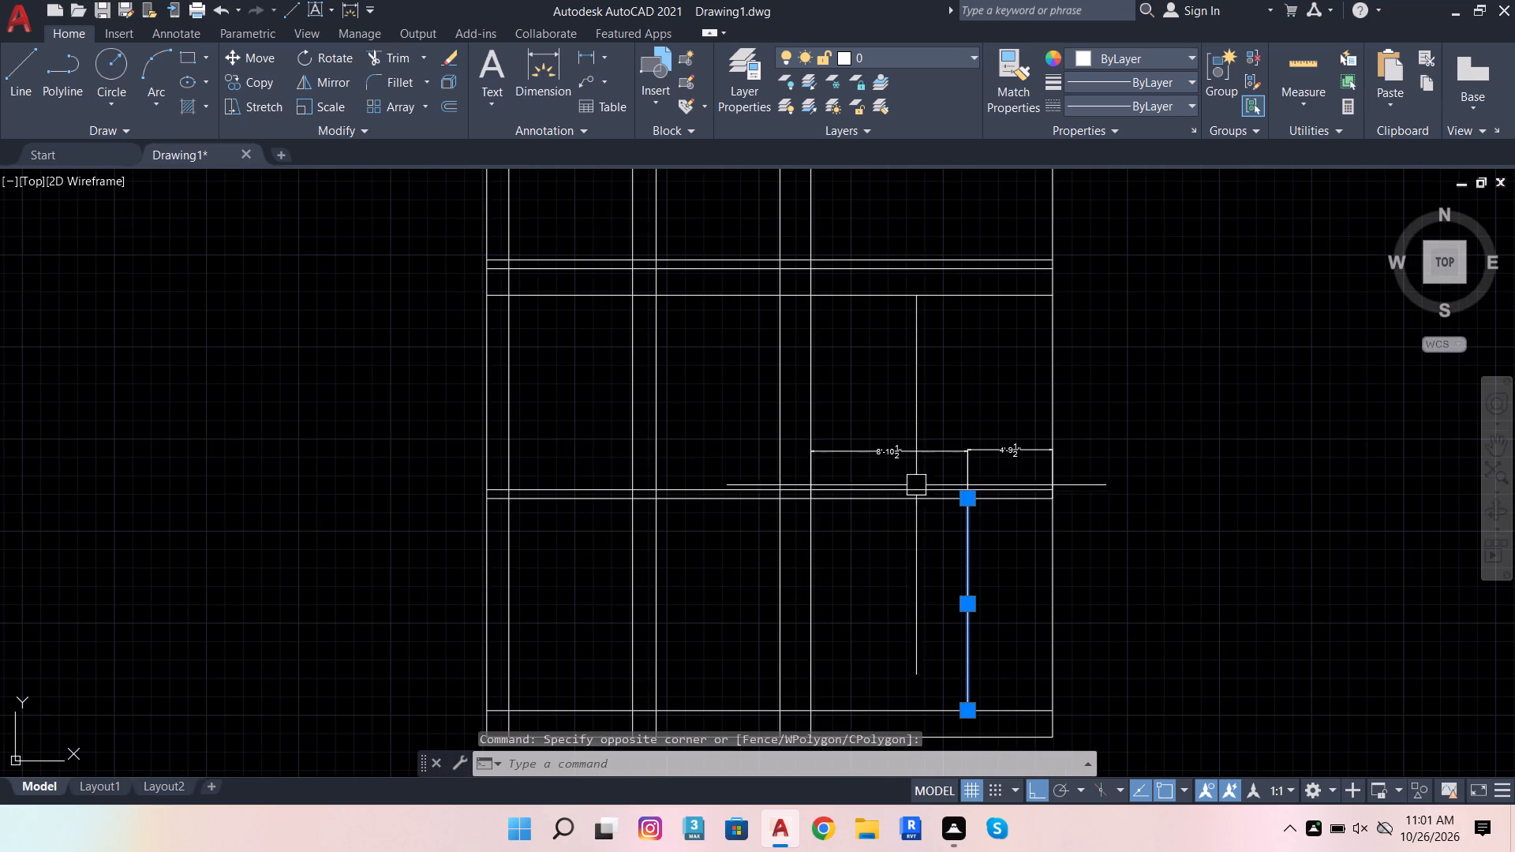
pyautogui.scroll(3, 966, 463)
pyautogui.click(1003, 471)
pyautogui.click(849, 381)
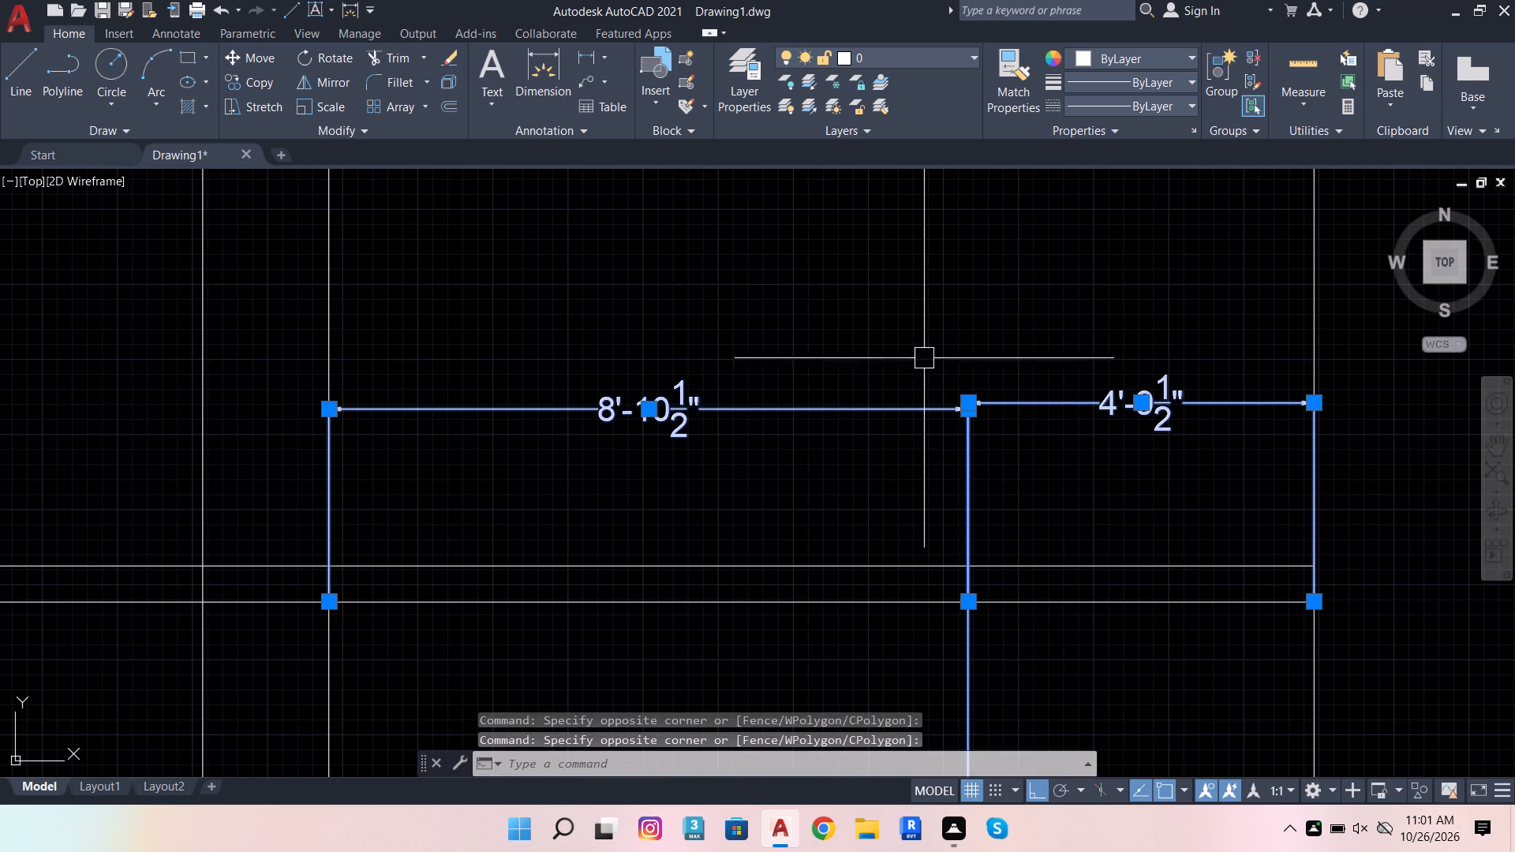
pyautogui.hotkey('shift', 'Delete')
# Offset the rightmost full-height inner vertical line 9' toward the outline's right edge.
pyautogui.scroll(-3, 1015, 462)
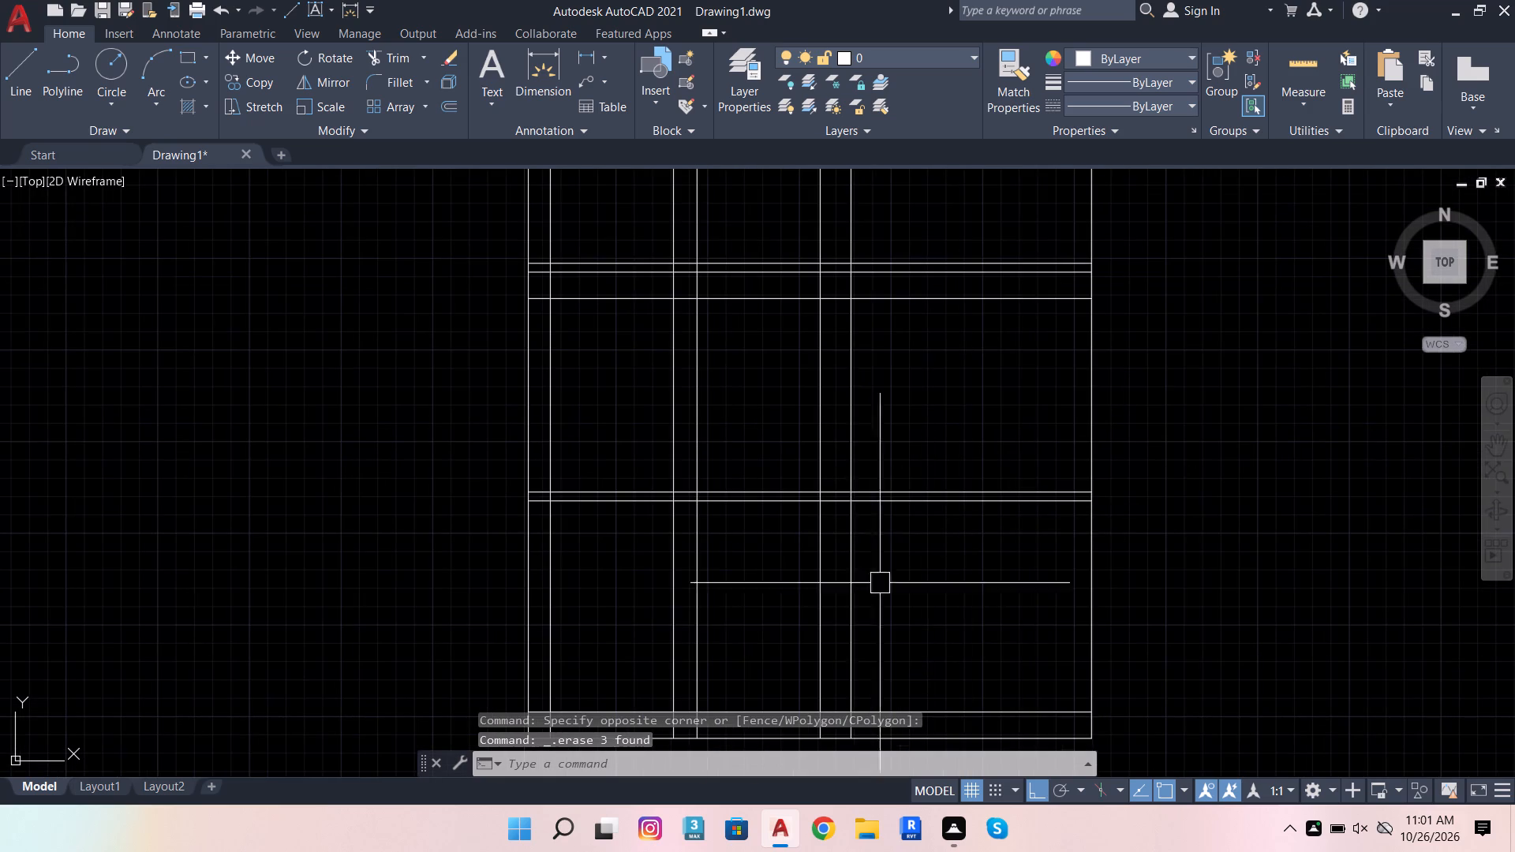
pyautogui.click(856, 630)
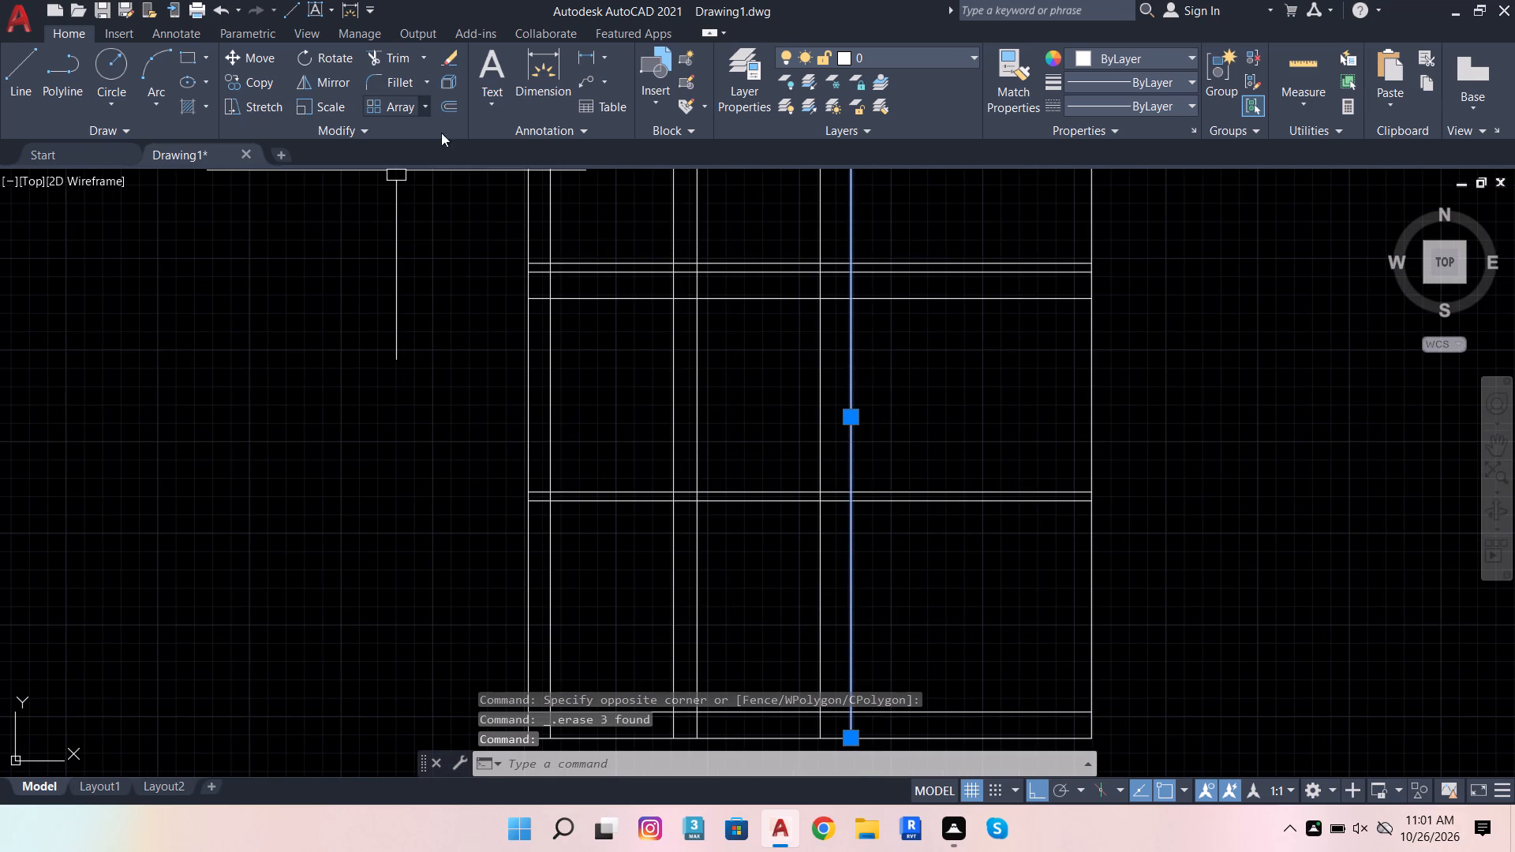
pyautogui.click(447, 107)
pyautogui.scroll(-3, 591, 204)
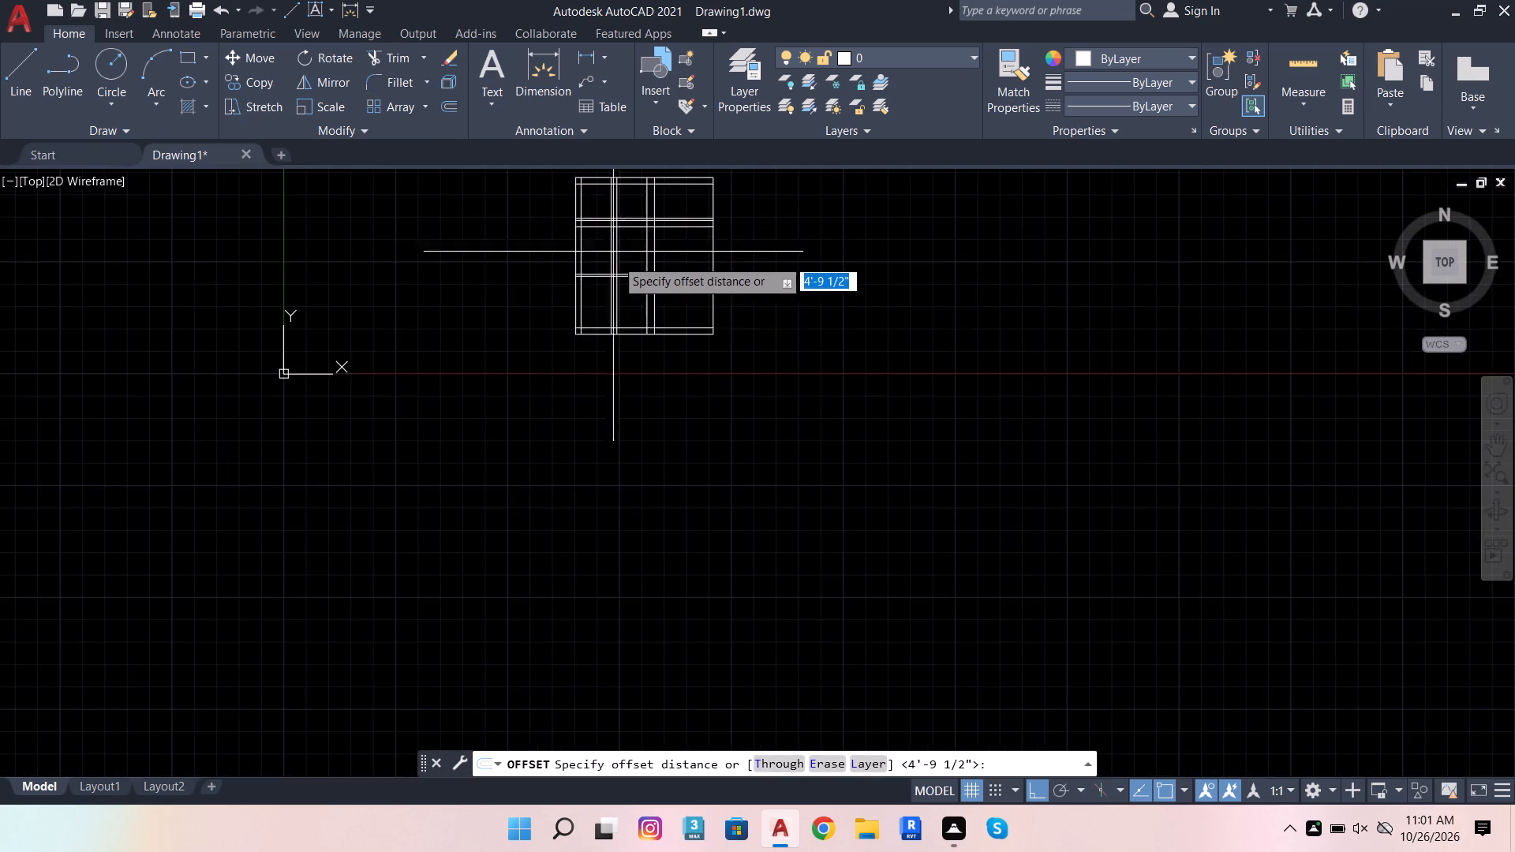
pyautogui.scroll(3, 642, 314)
pyautogui.click(673, 372)
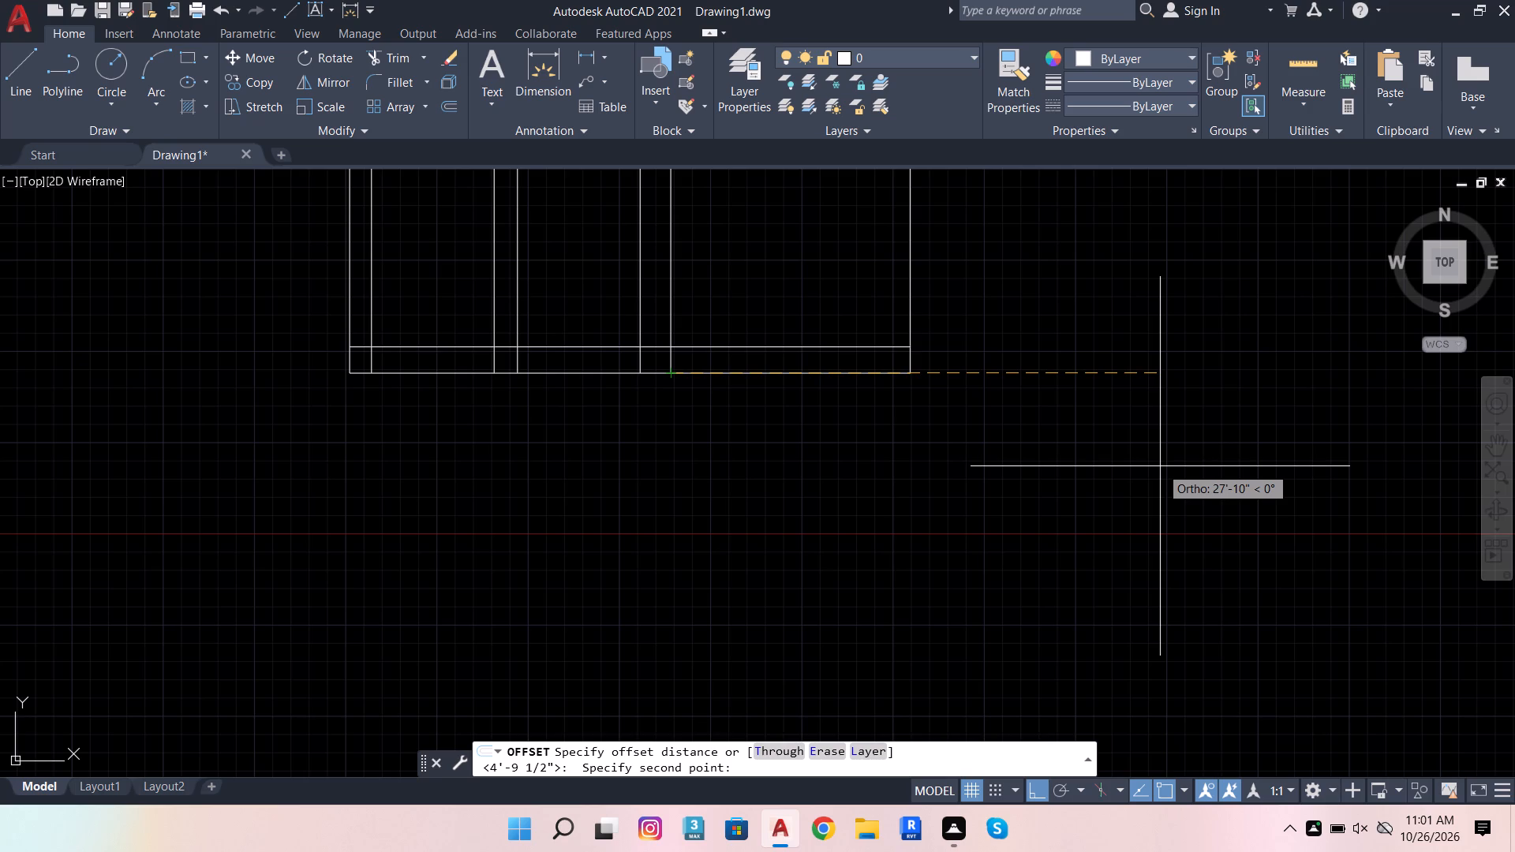
pyautogui.scroll(-2, 1098, 545)
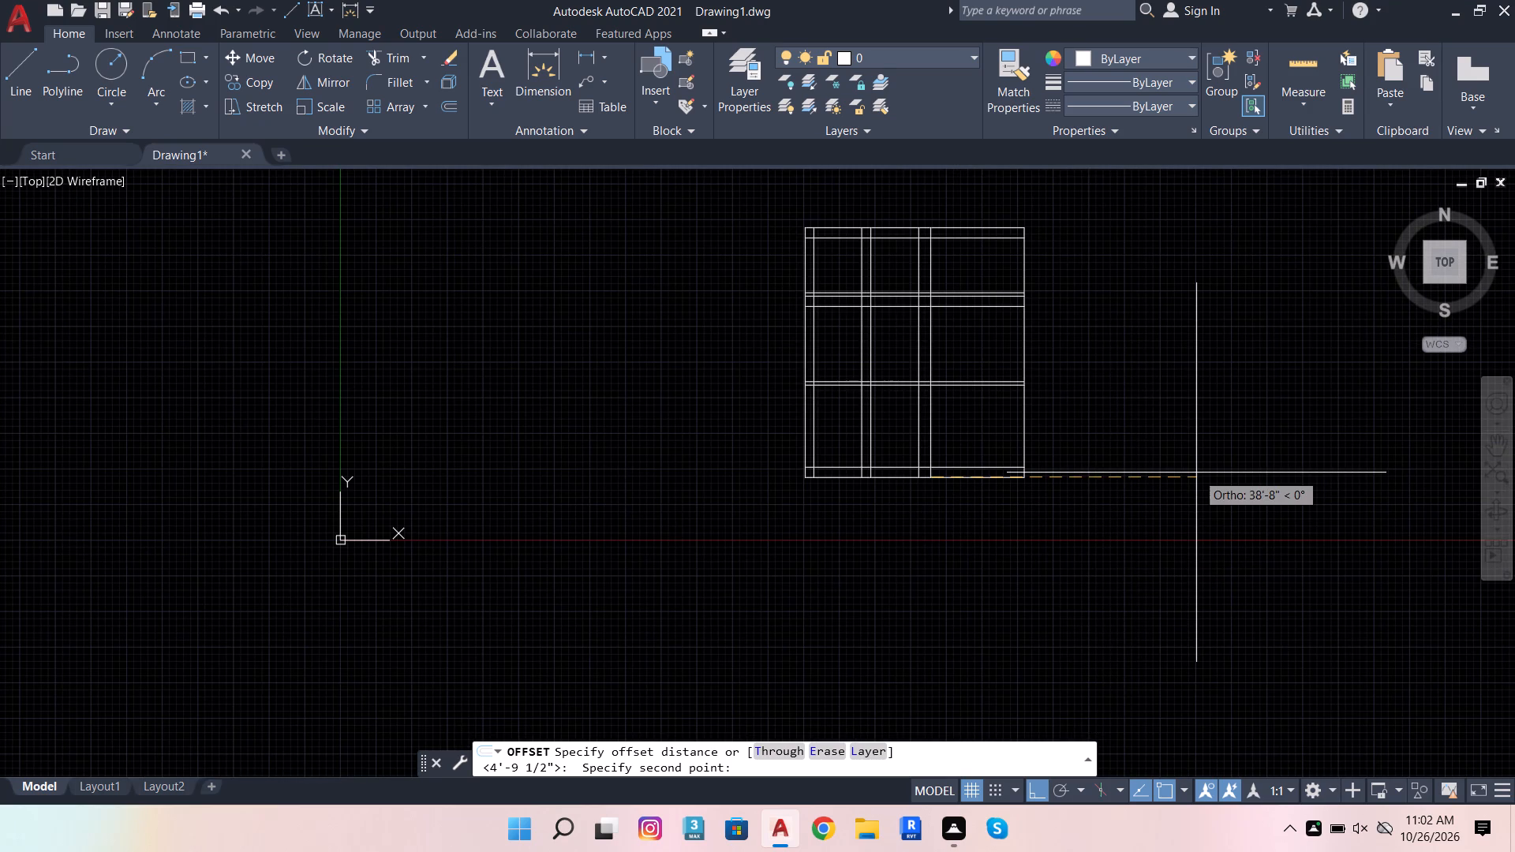
pyautogui.write("9'")
pyautogui.press('Return')
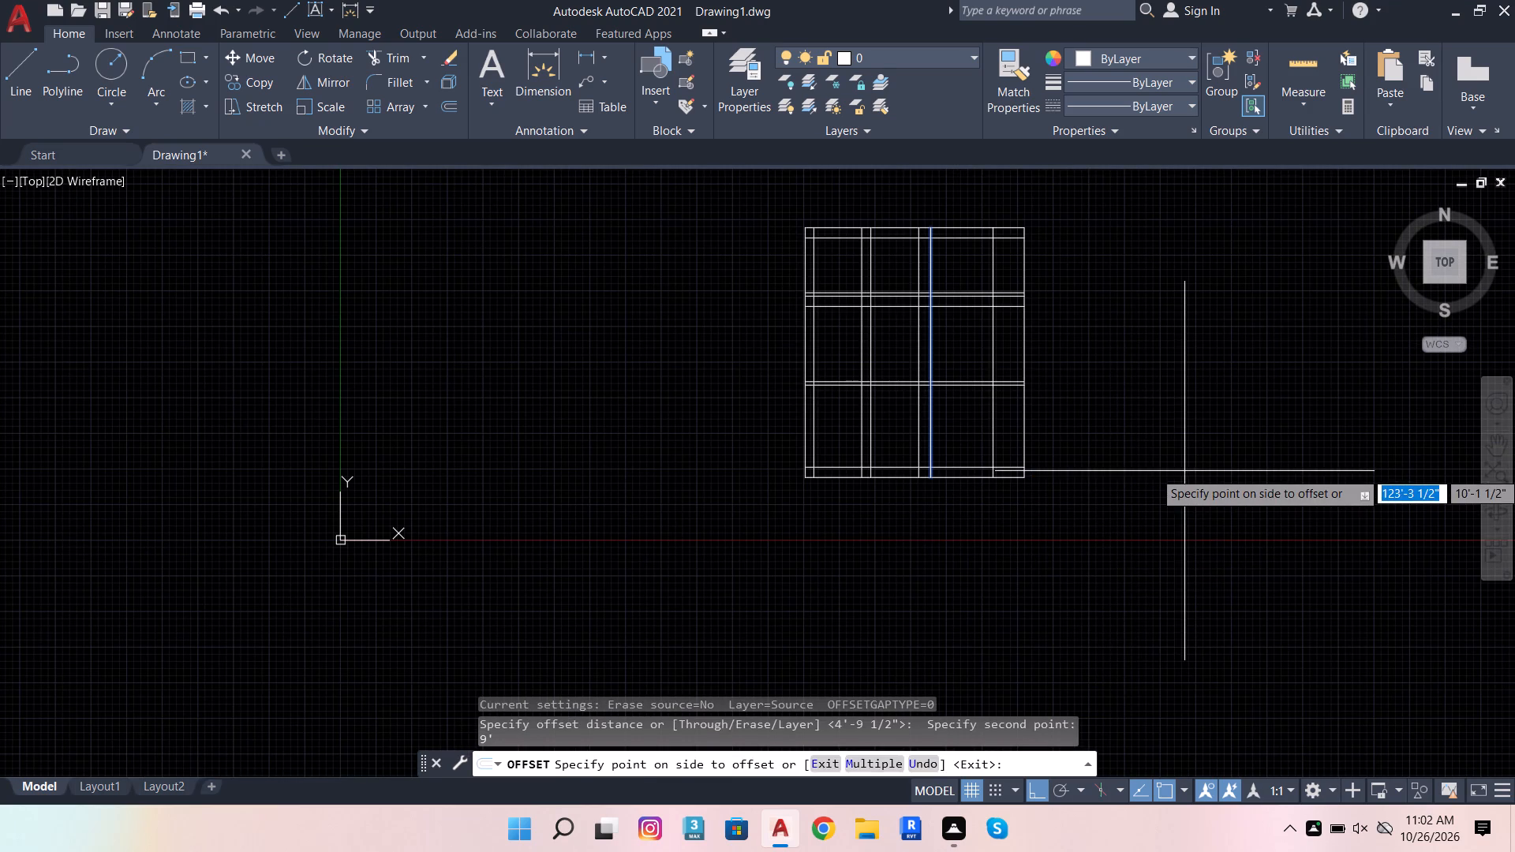
pyautogui.click(1184, 471)
# Trim the new vertical line between the lower double horizontal lines and erase its portion above them.
pyautogui.click(390, 58)
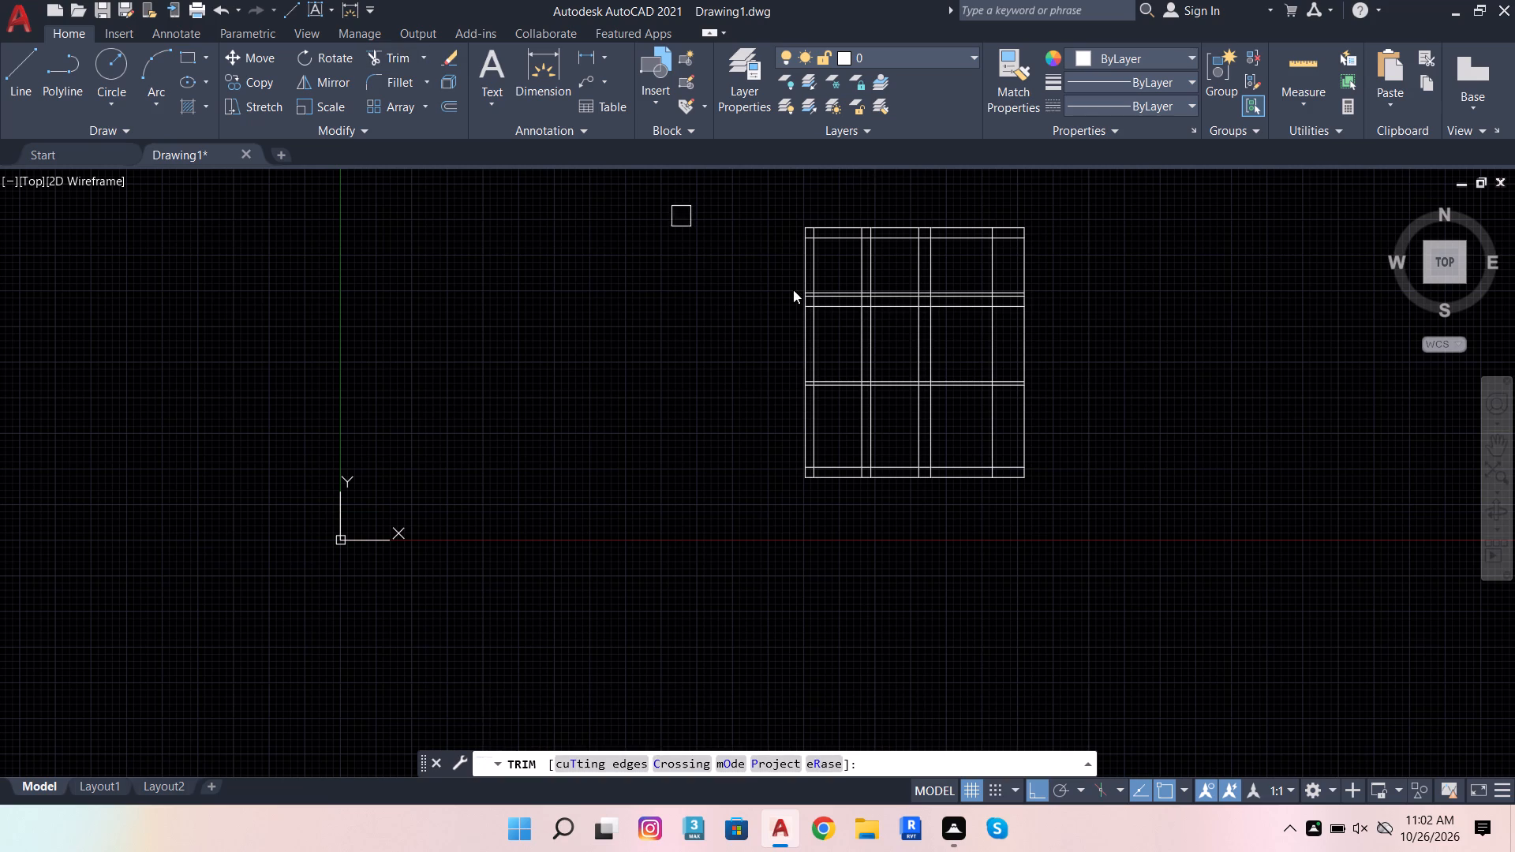
pyautogui.scroll(5, 959, 371)
pyautogui.scroll(2, 1191, 407)
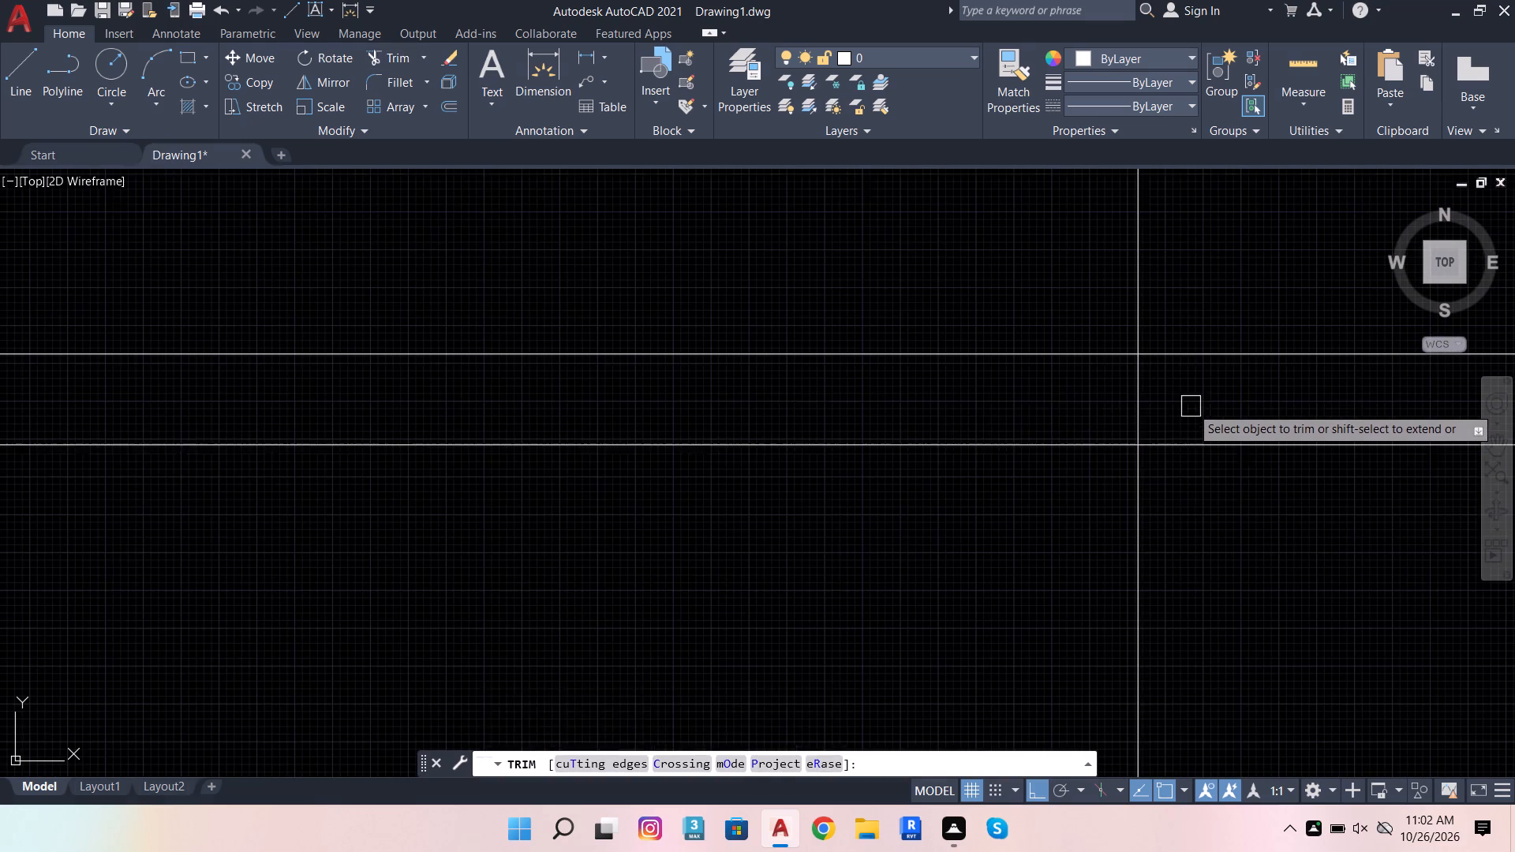
pyautogui.click(1190, 405)
pyautogui.click(908, 403)
pyautogui.scroll(-6, 1290, 448)
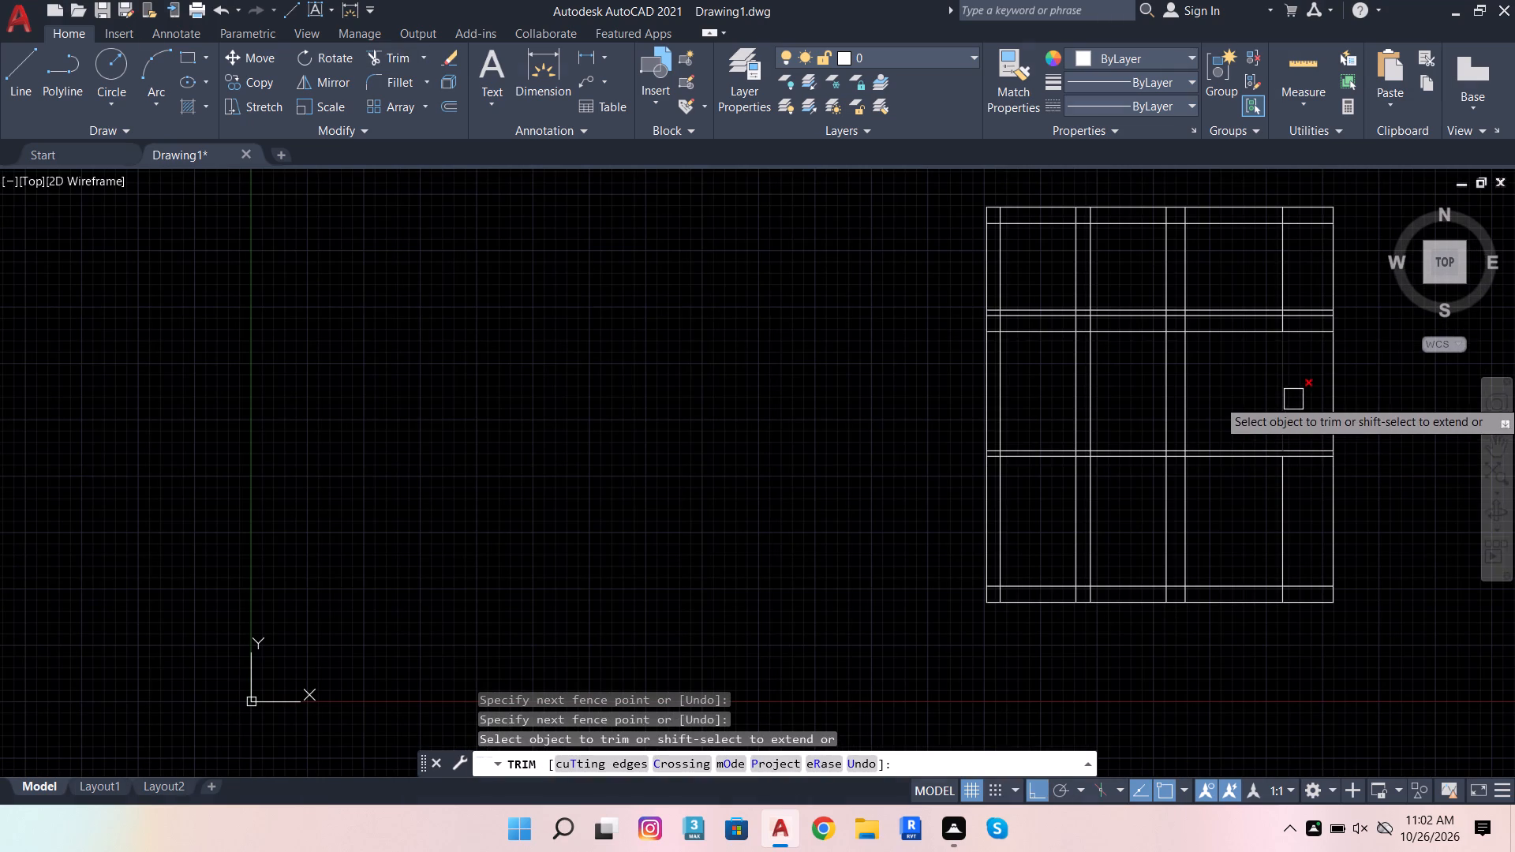
pyautogui.press('Escape')
pyautogui.click(1293, 398)
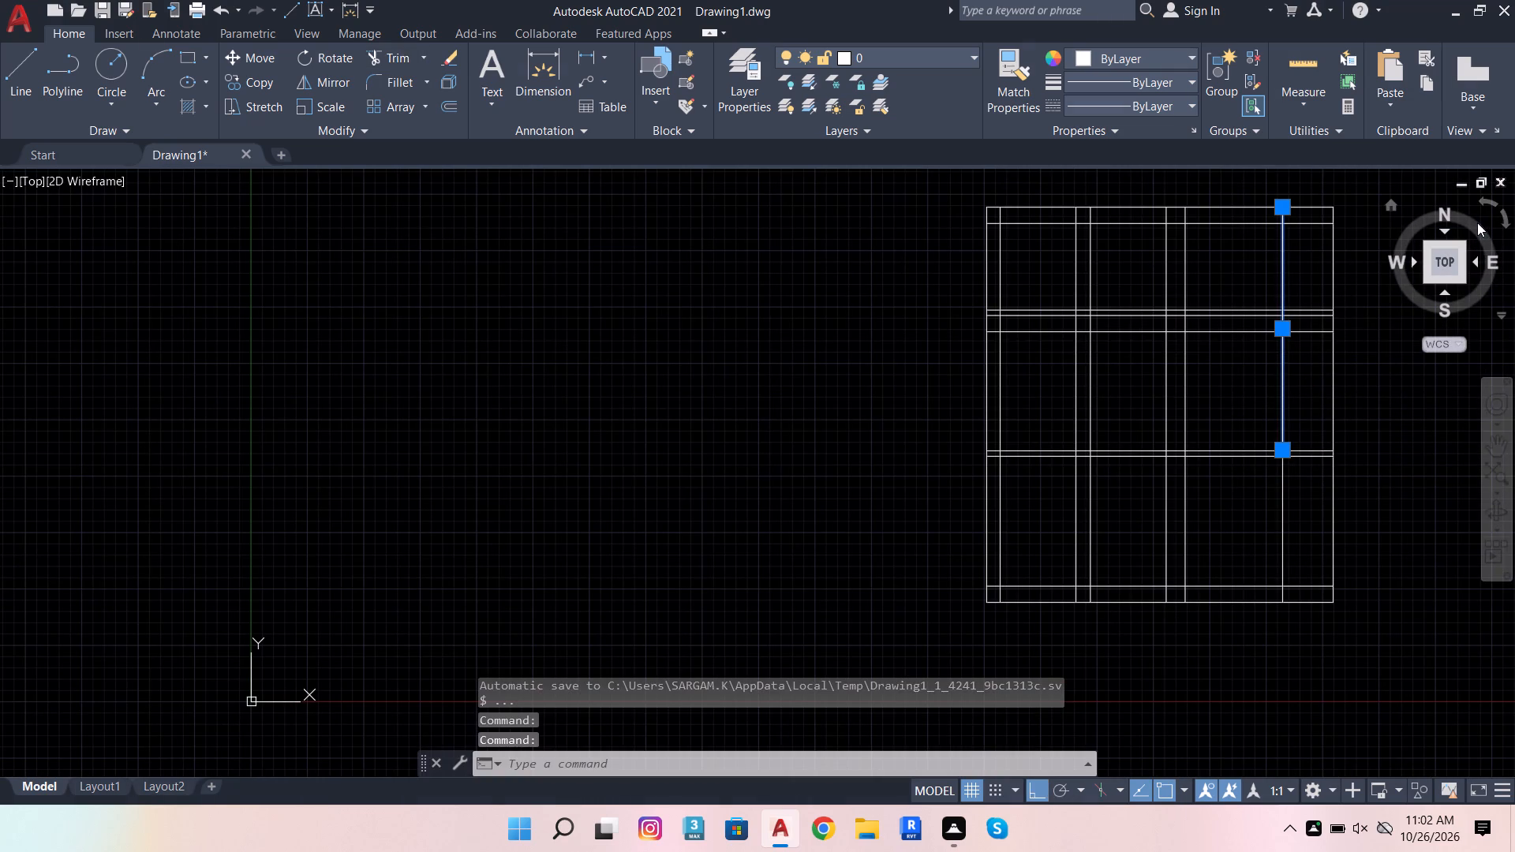
pyautogui.hotkey('shift', 'Delete')
# Trim the five full-height inner vertical lines where they cross between the lower double horizontal lines.
pyautogui.scroll(-2, 1214, 436)
pyautogui.scroll(3, 1240, 473)
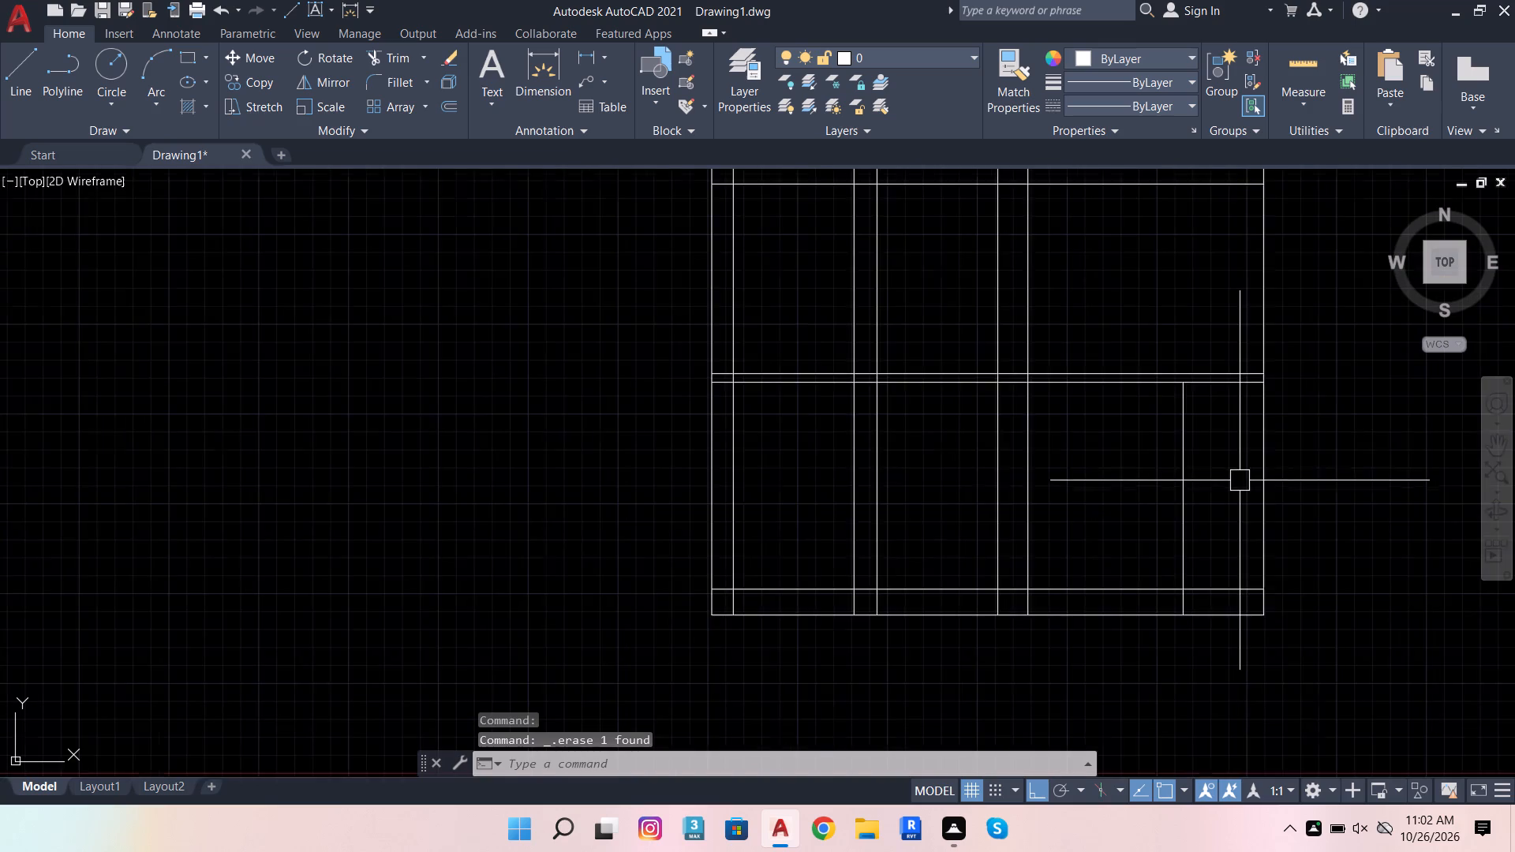
pyautogui.scroll(1, 1240, 480)
pyautogui.scroll(-1, 1180, 422)
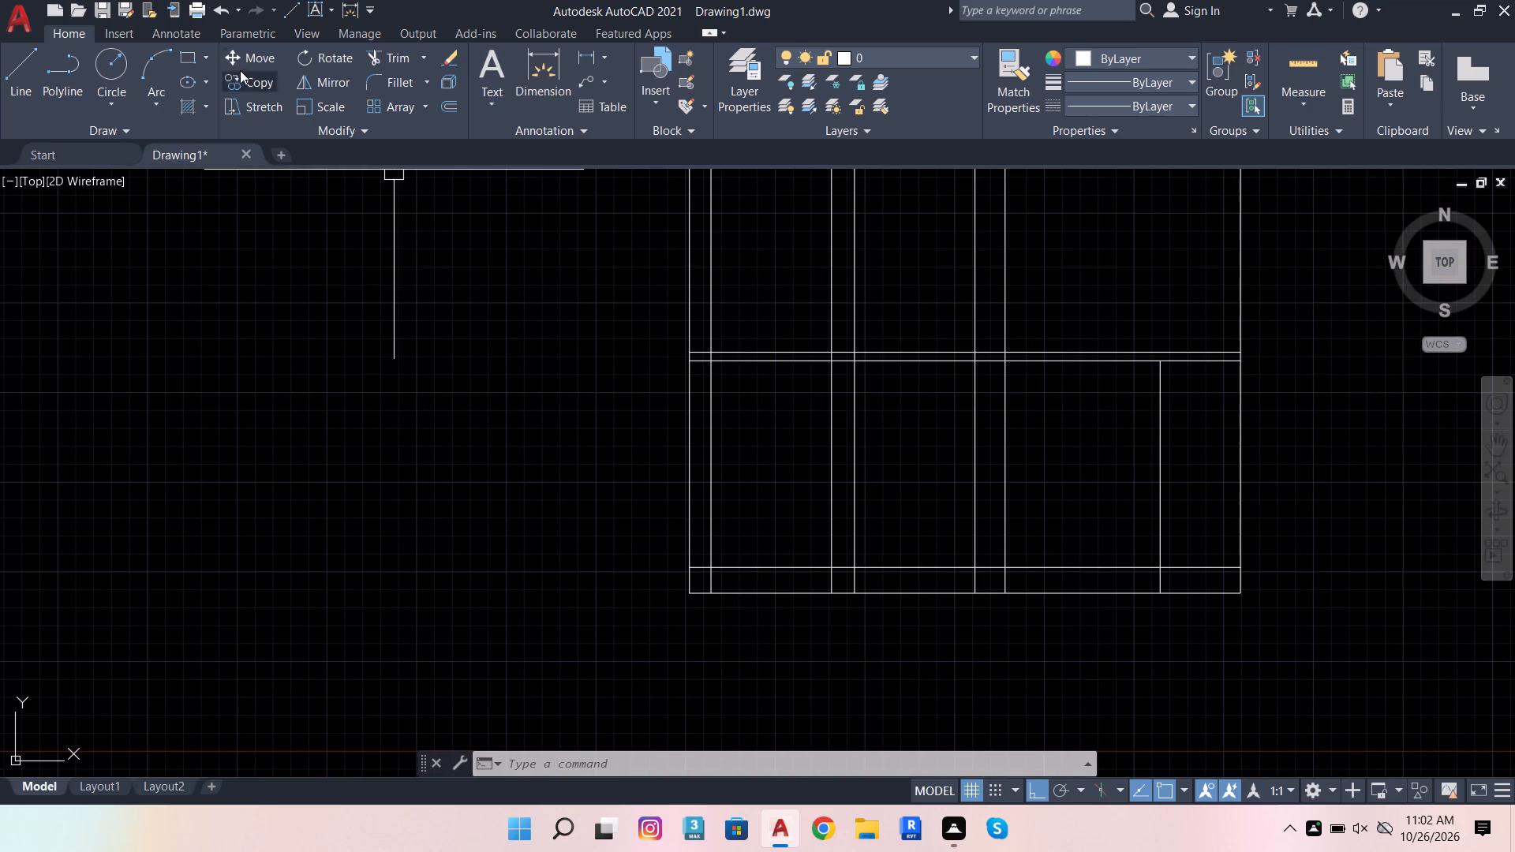
pyautogui.click(399, 58)
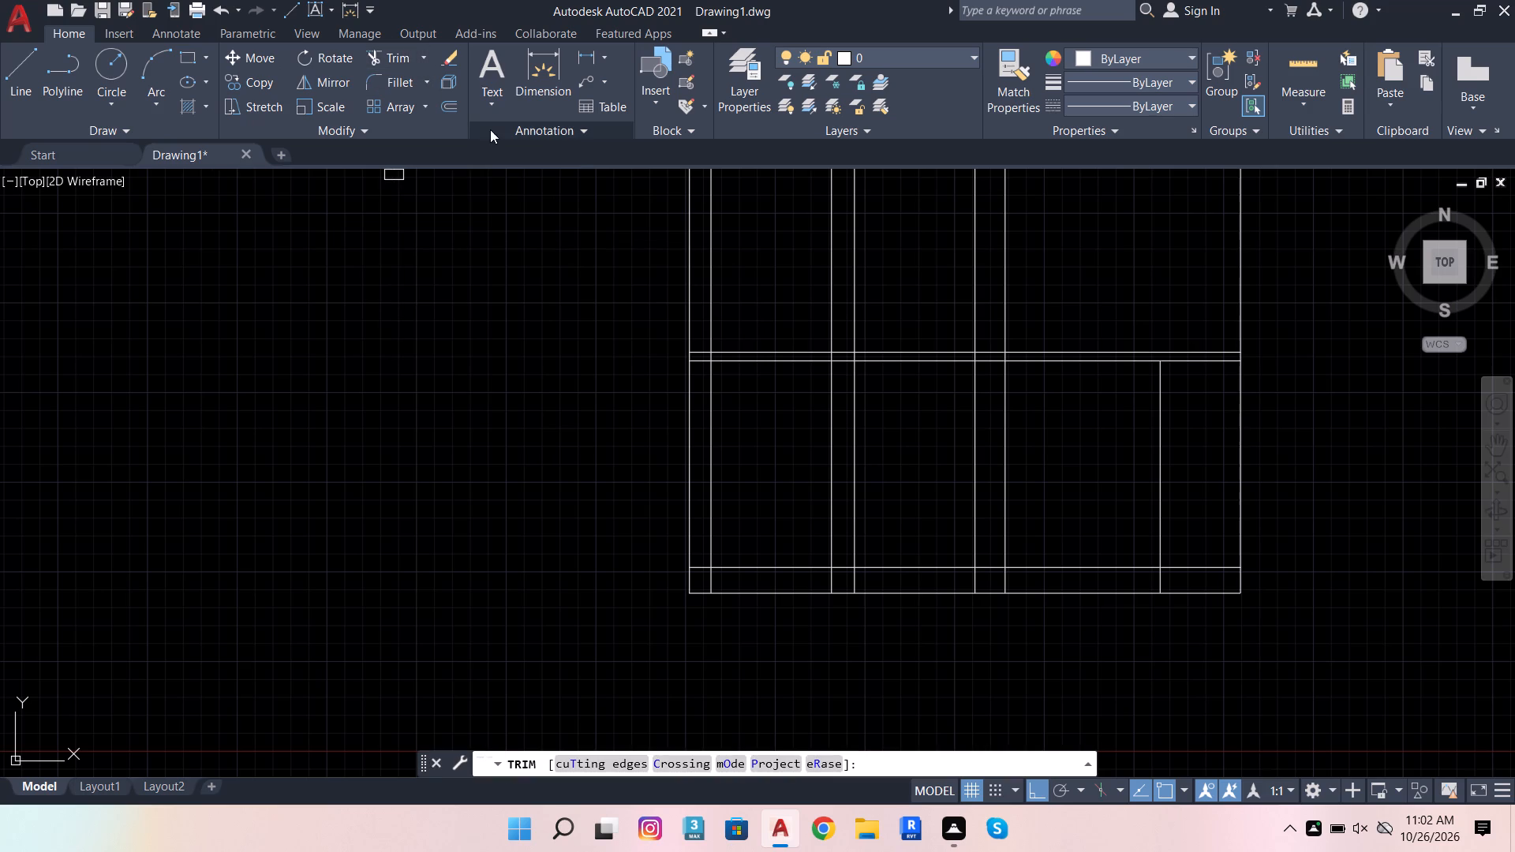
pyautogui.scroll(1, 1021, 343)
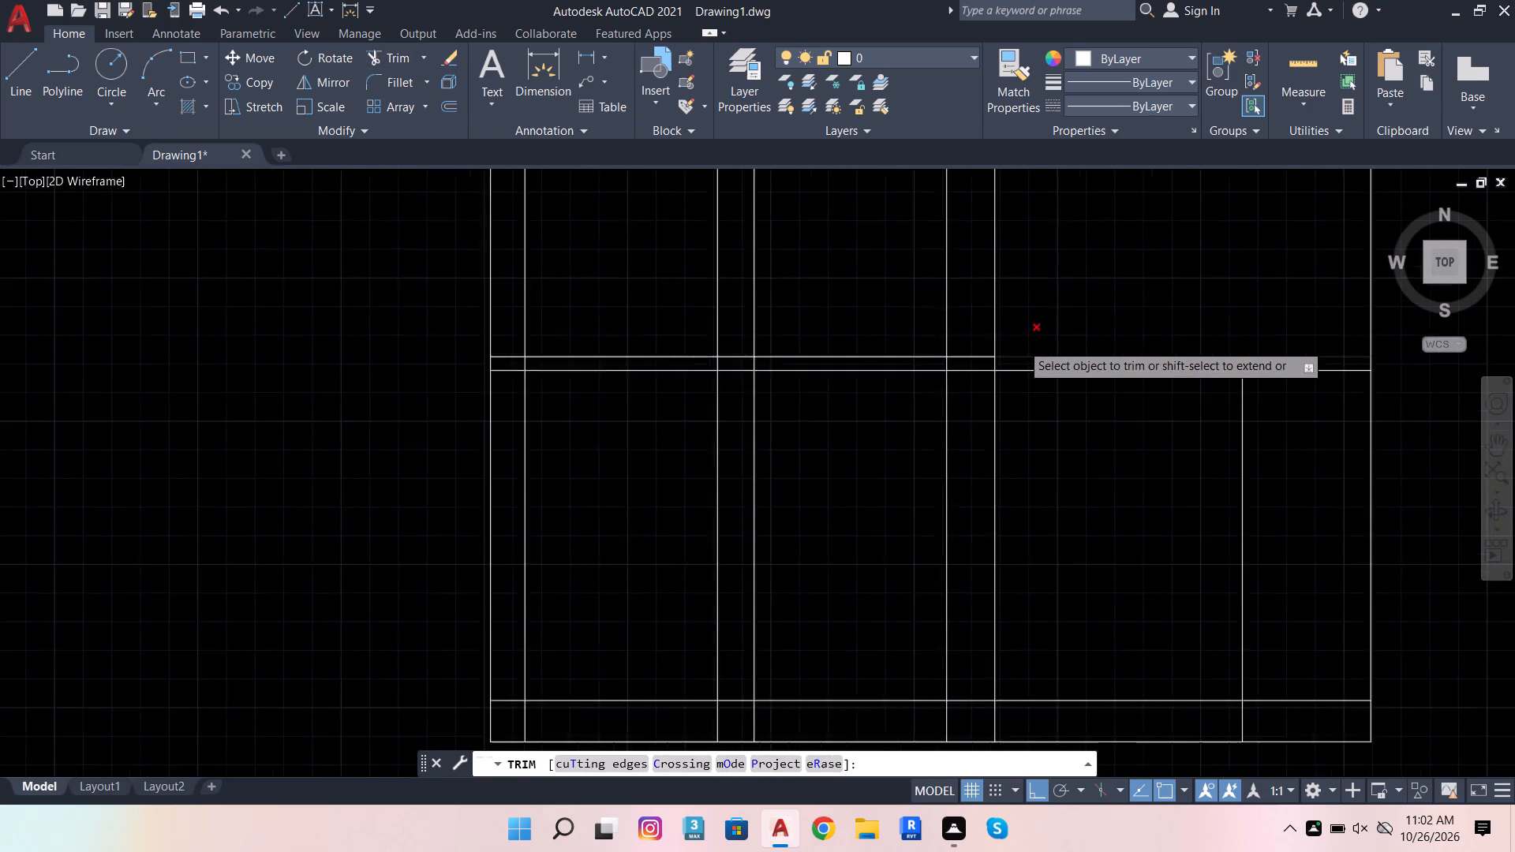
pyautogui.scroll(2, 1021, 343)
pyautogui.click(971, 399)
pyautogui.scroll(-3, 713, 396)
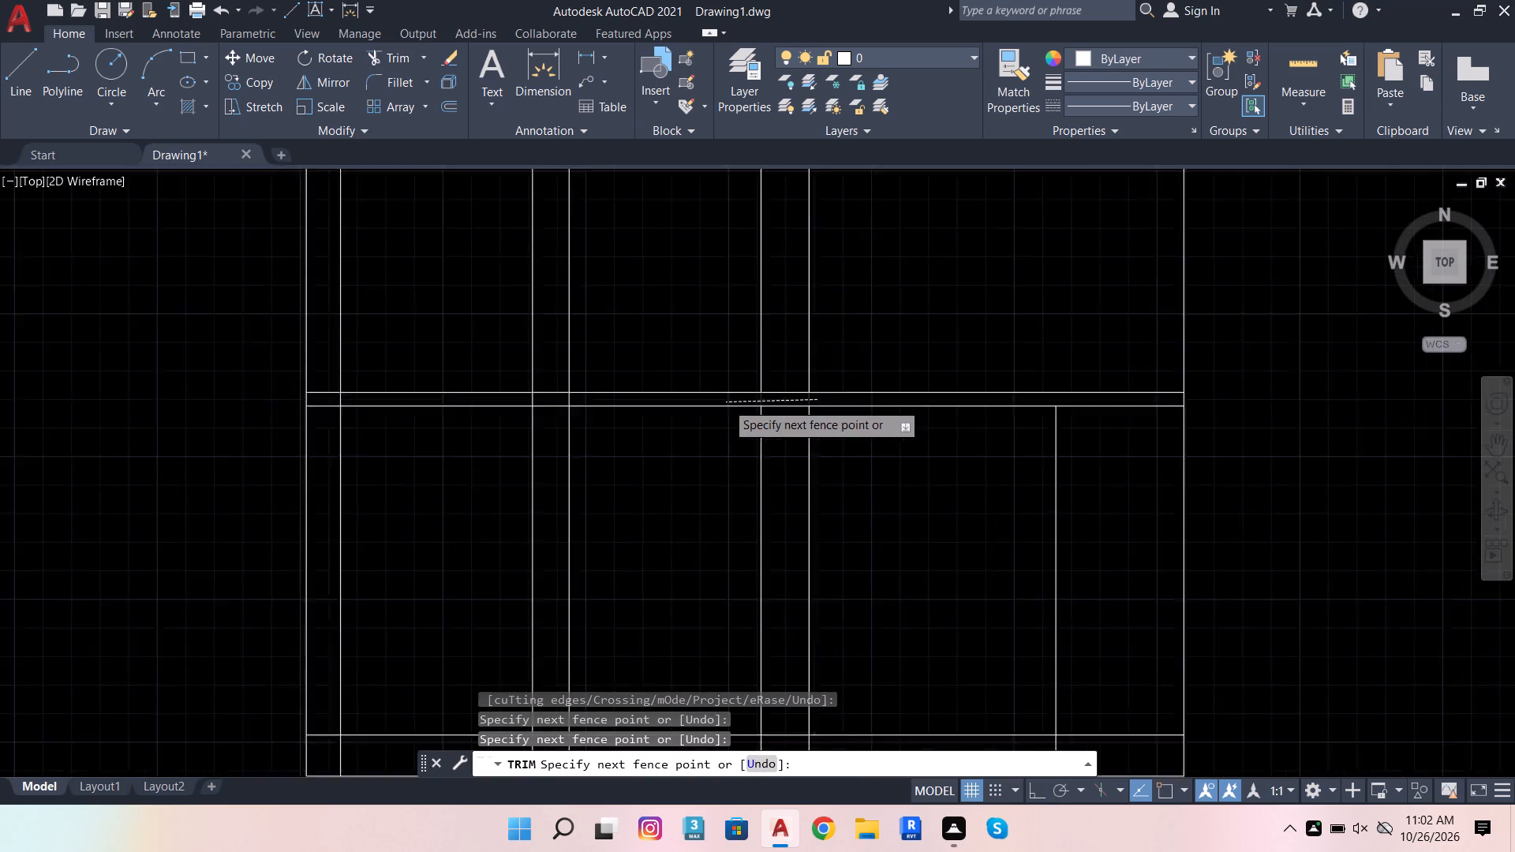
pyautogui.scroll(3, 507, 404)
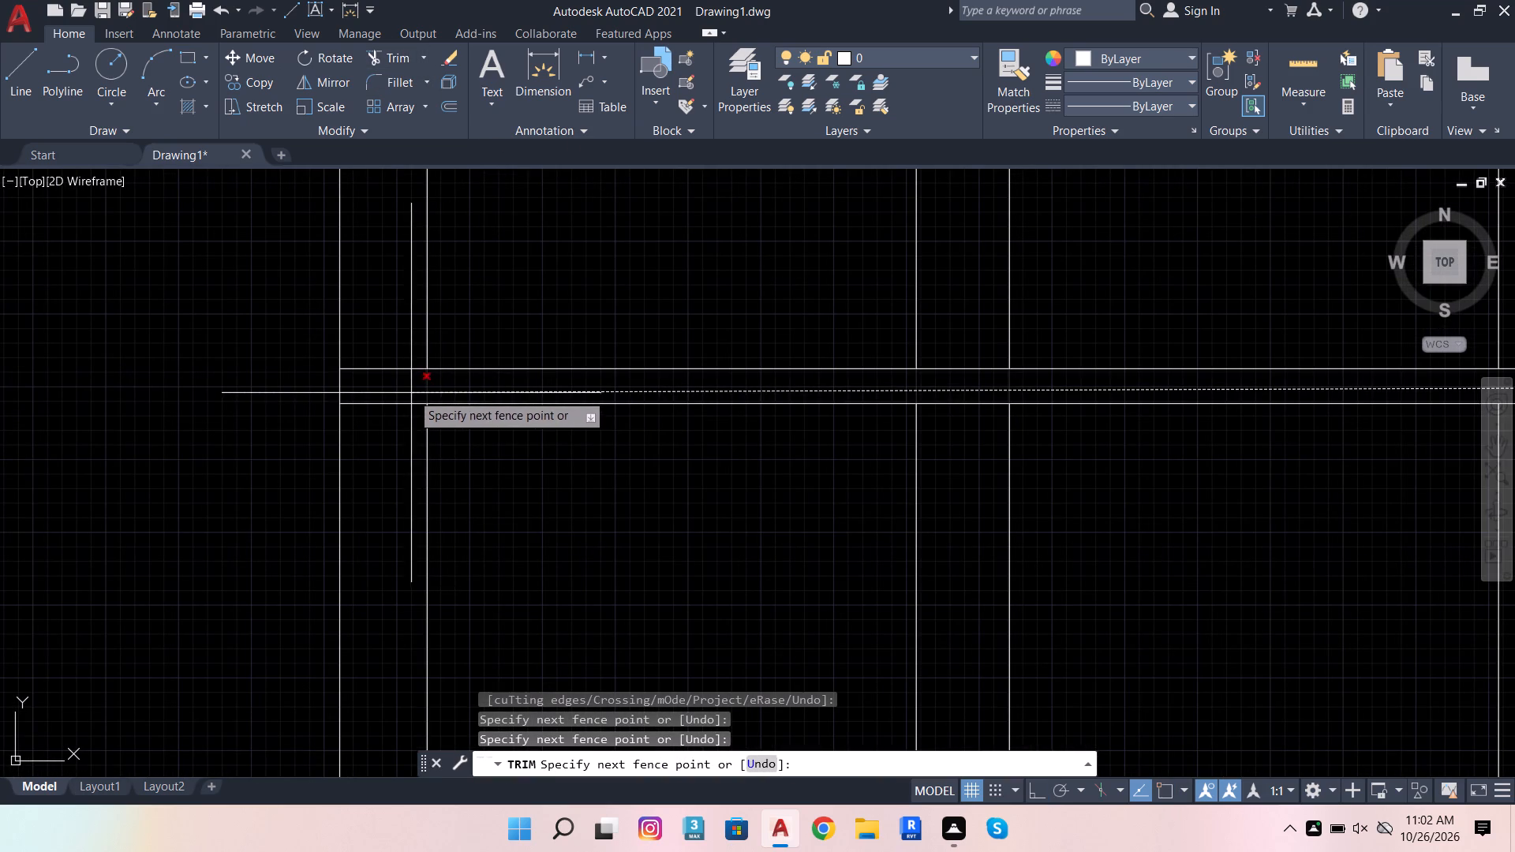
pyautogui.click(410, 393)
pyautogui.scroll(-3, 686, 417)
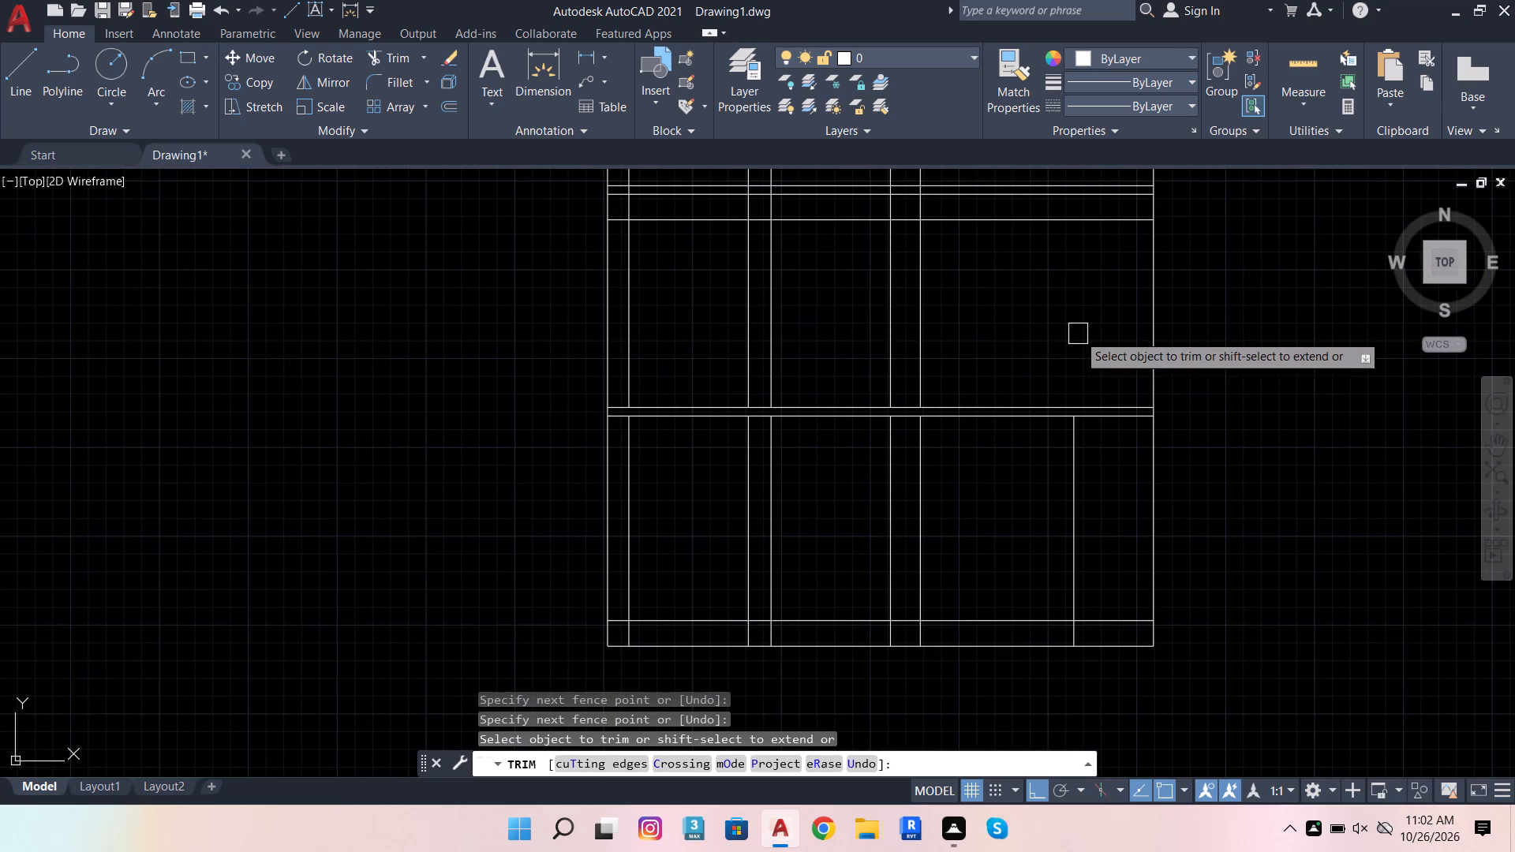
pyautogui.press('Escape')
# Erase the portions of the five inner vertical lines above the lower double horizontal lines.
pyautogui.click(981, 334)
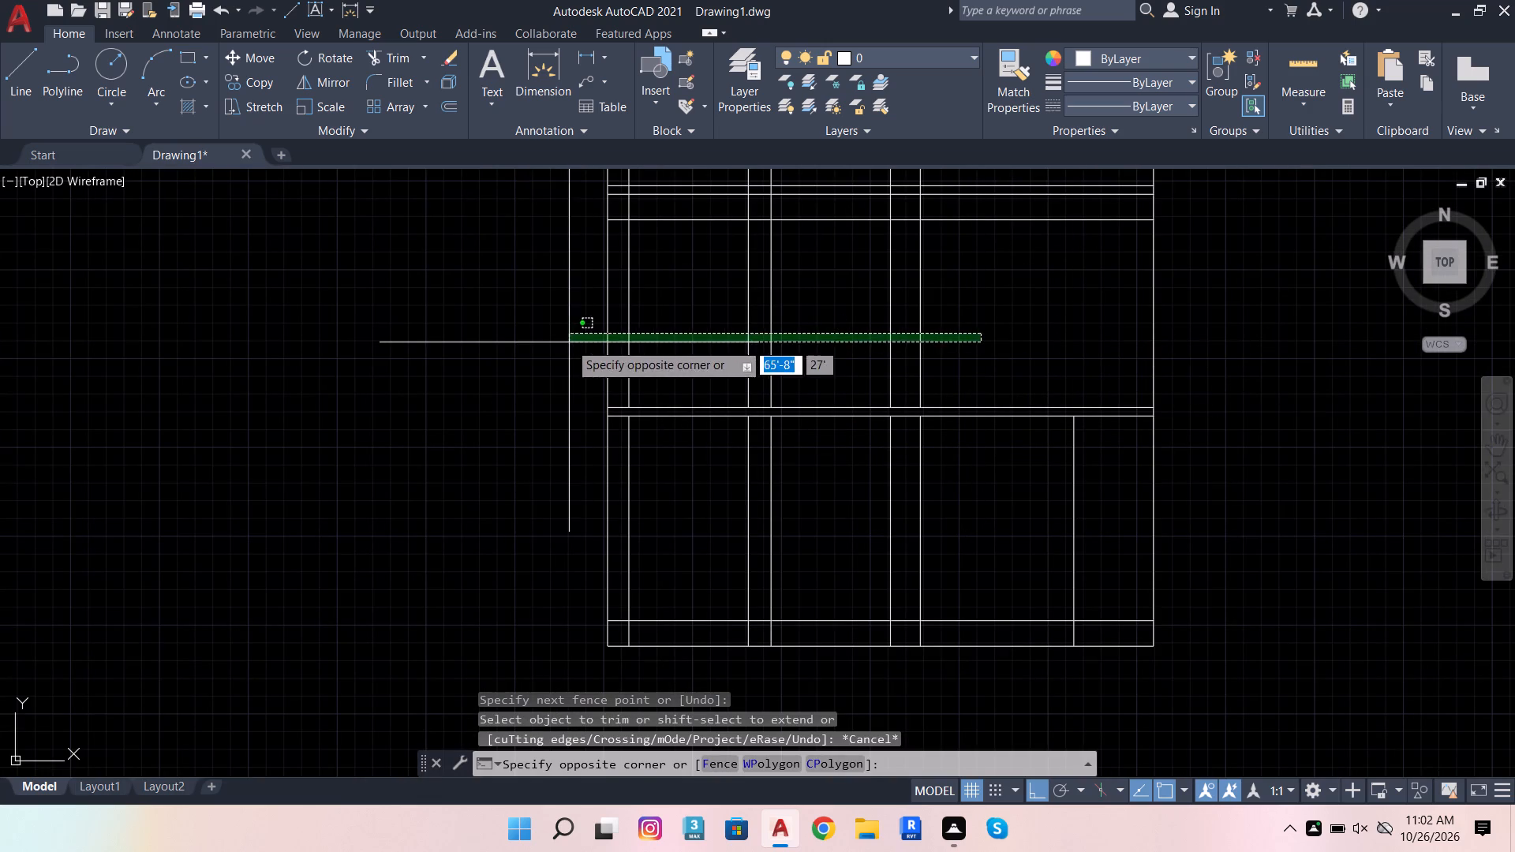
pyautogui.click(620, 314)
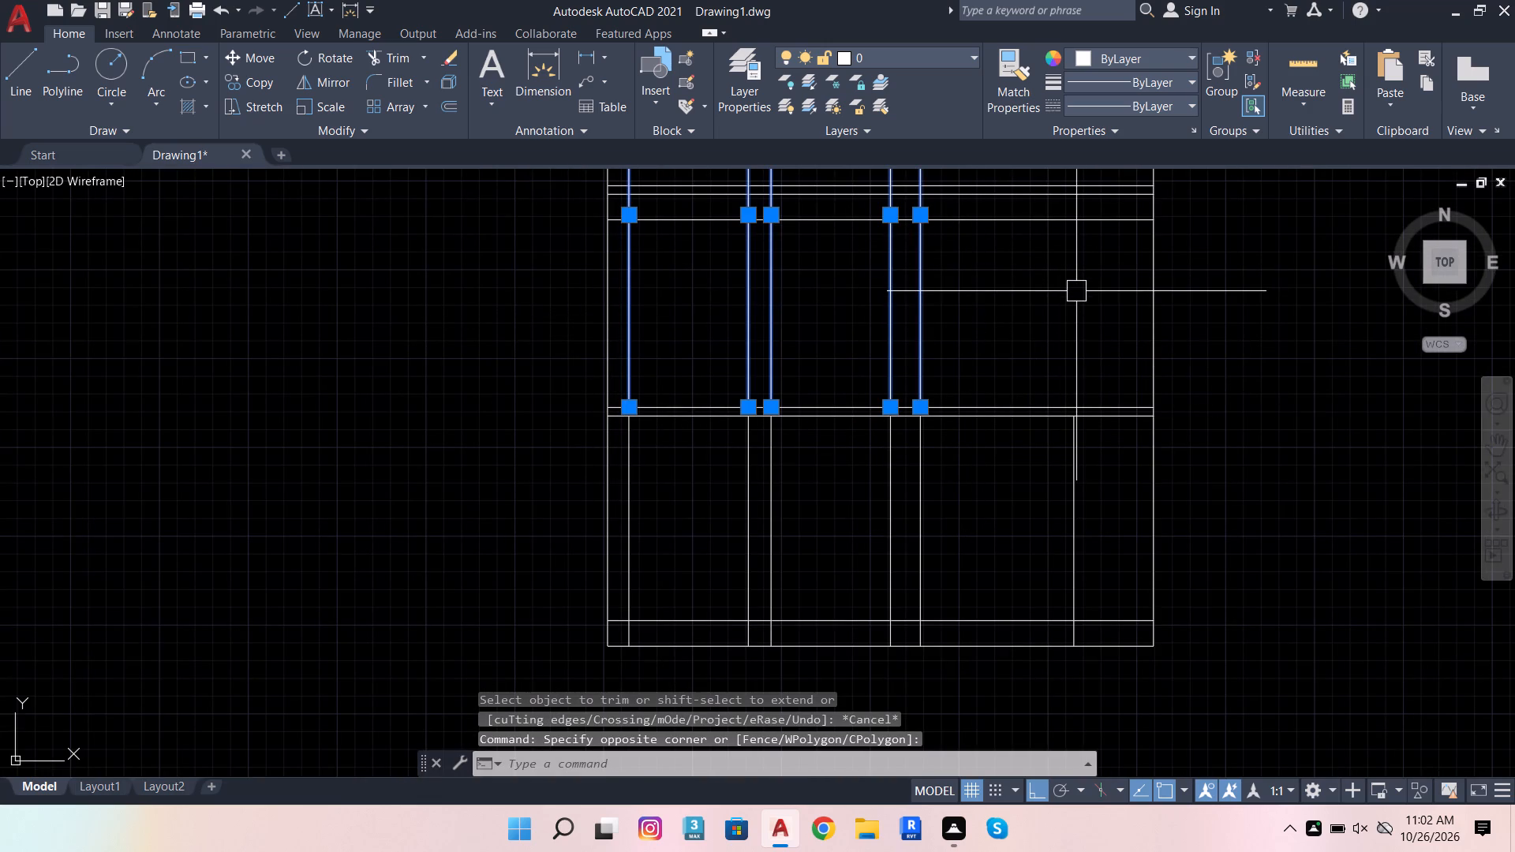
pyautogui.hotkey('shift', 'Delete')
# Offset the lower line of the lower double horizontal pair 9" downward.
pyautogui.scroll(-3, 1027, 388)
pyautogui.scroll(3, 1007, 432)
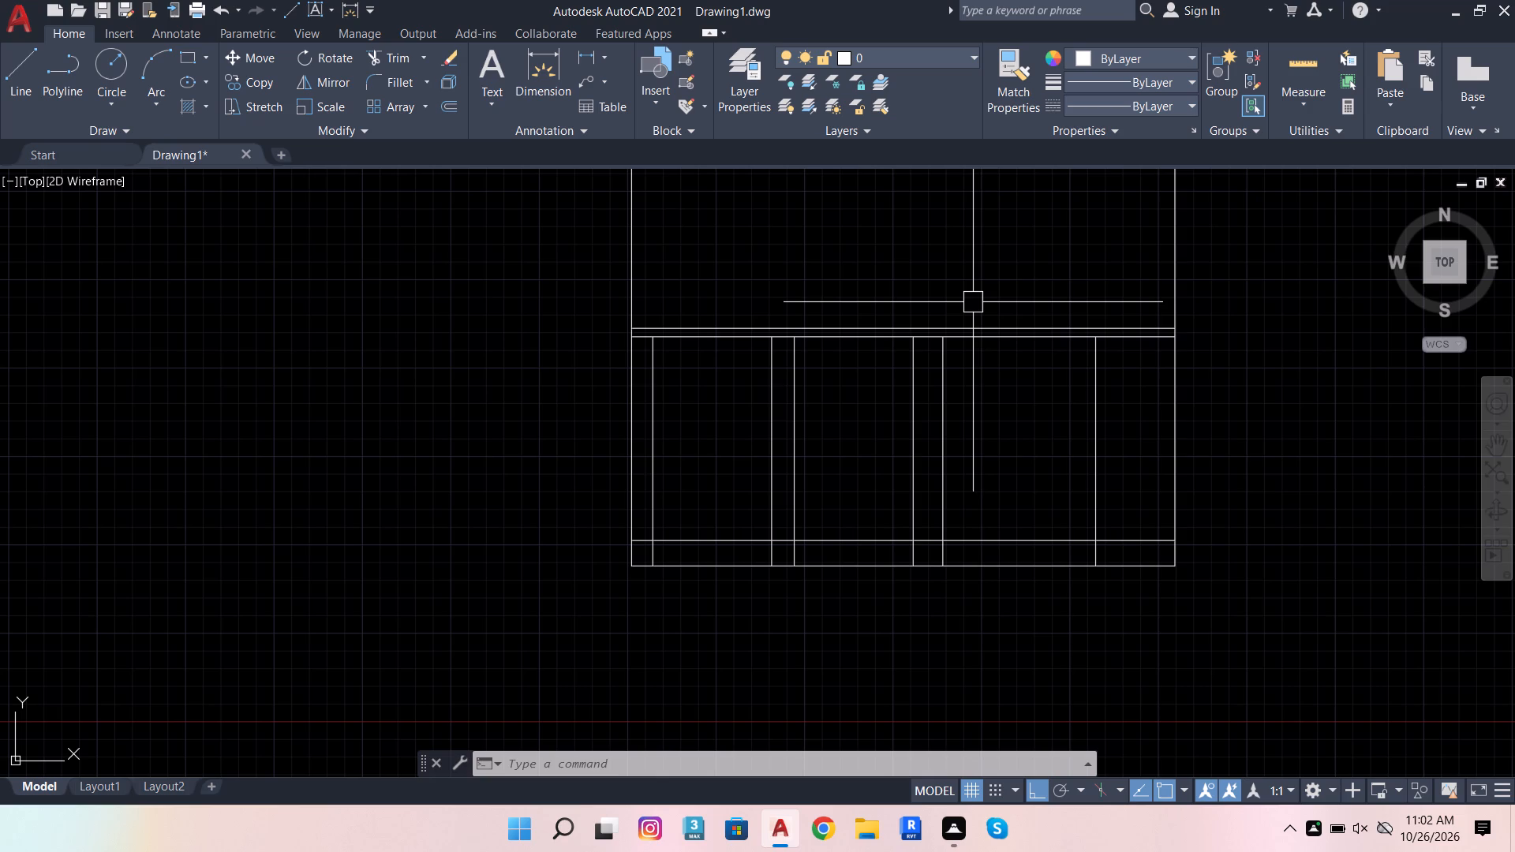
pyautogui.click(981, 345)
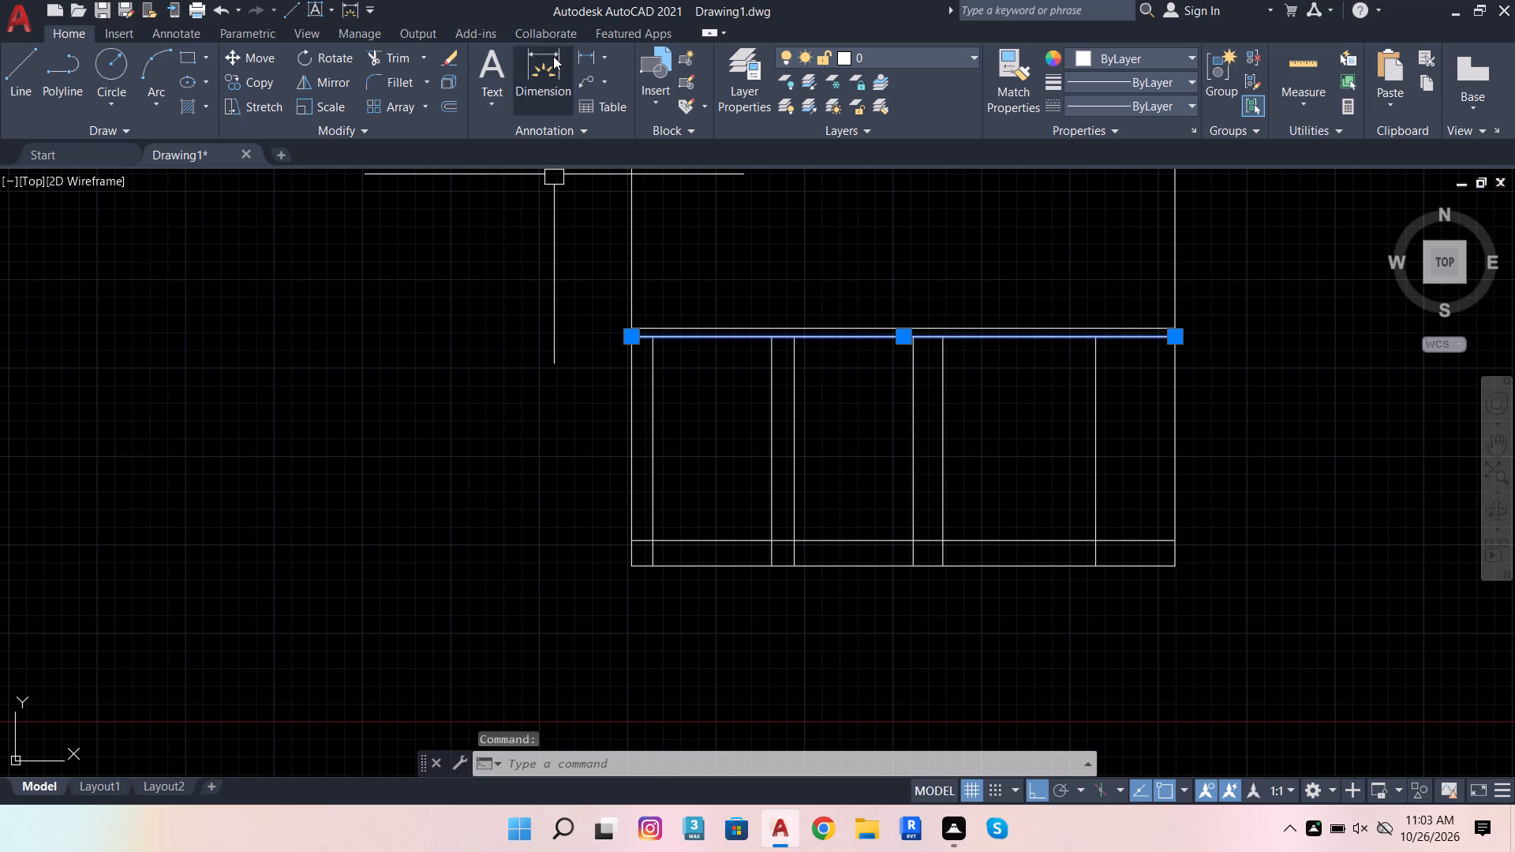
pyautogui.click(454, 109)
pyautogui.click(1169, 338)
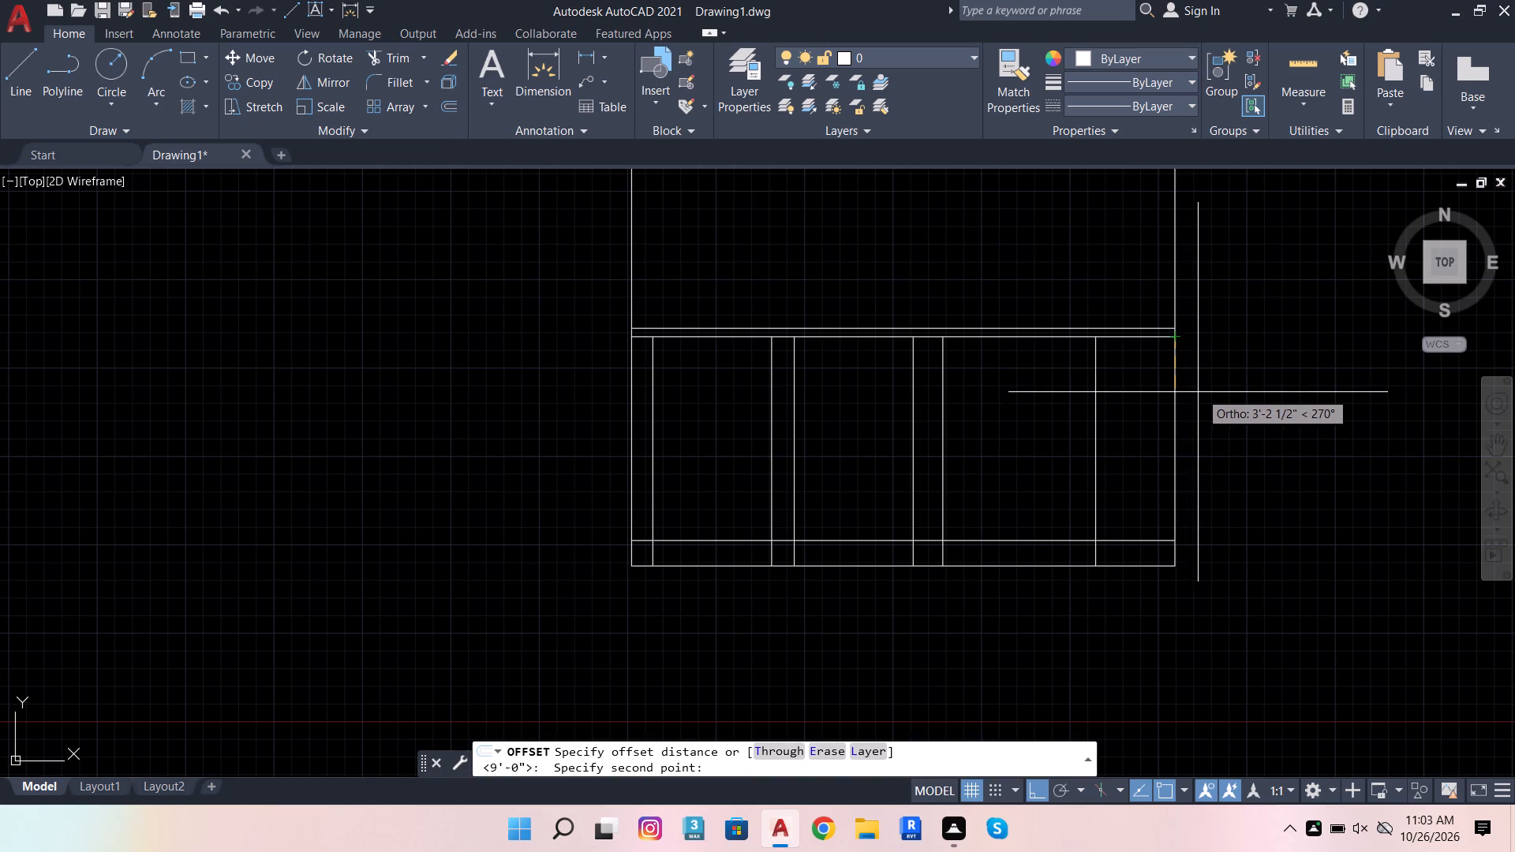
pyautogui.scroll(-2, 1199, 413)
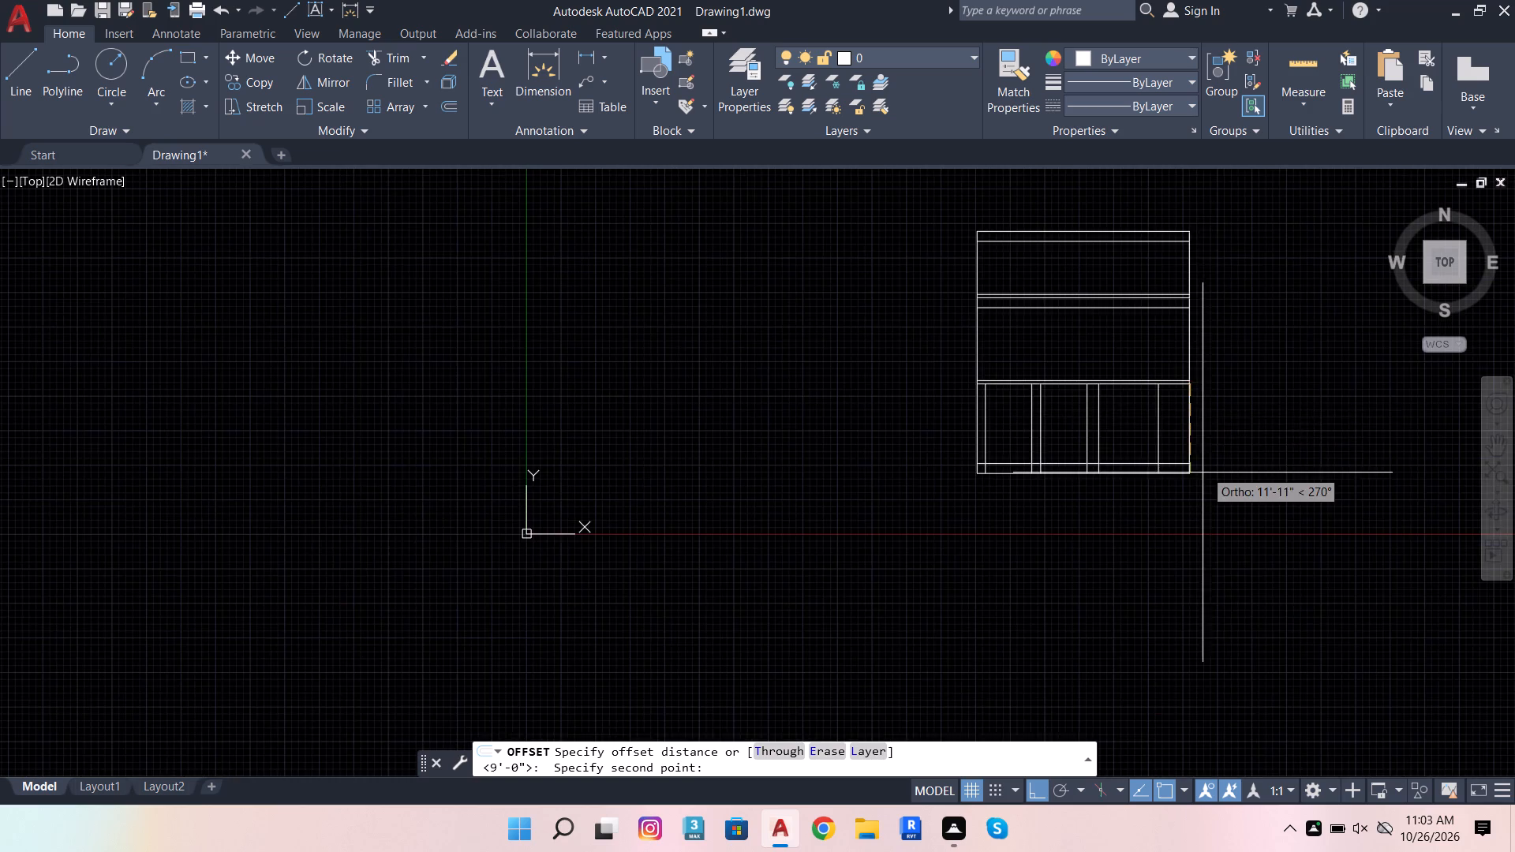
pyautogui.scroll(2, 1203, 474)
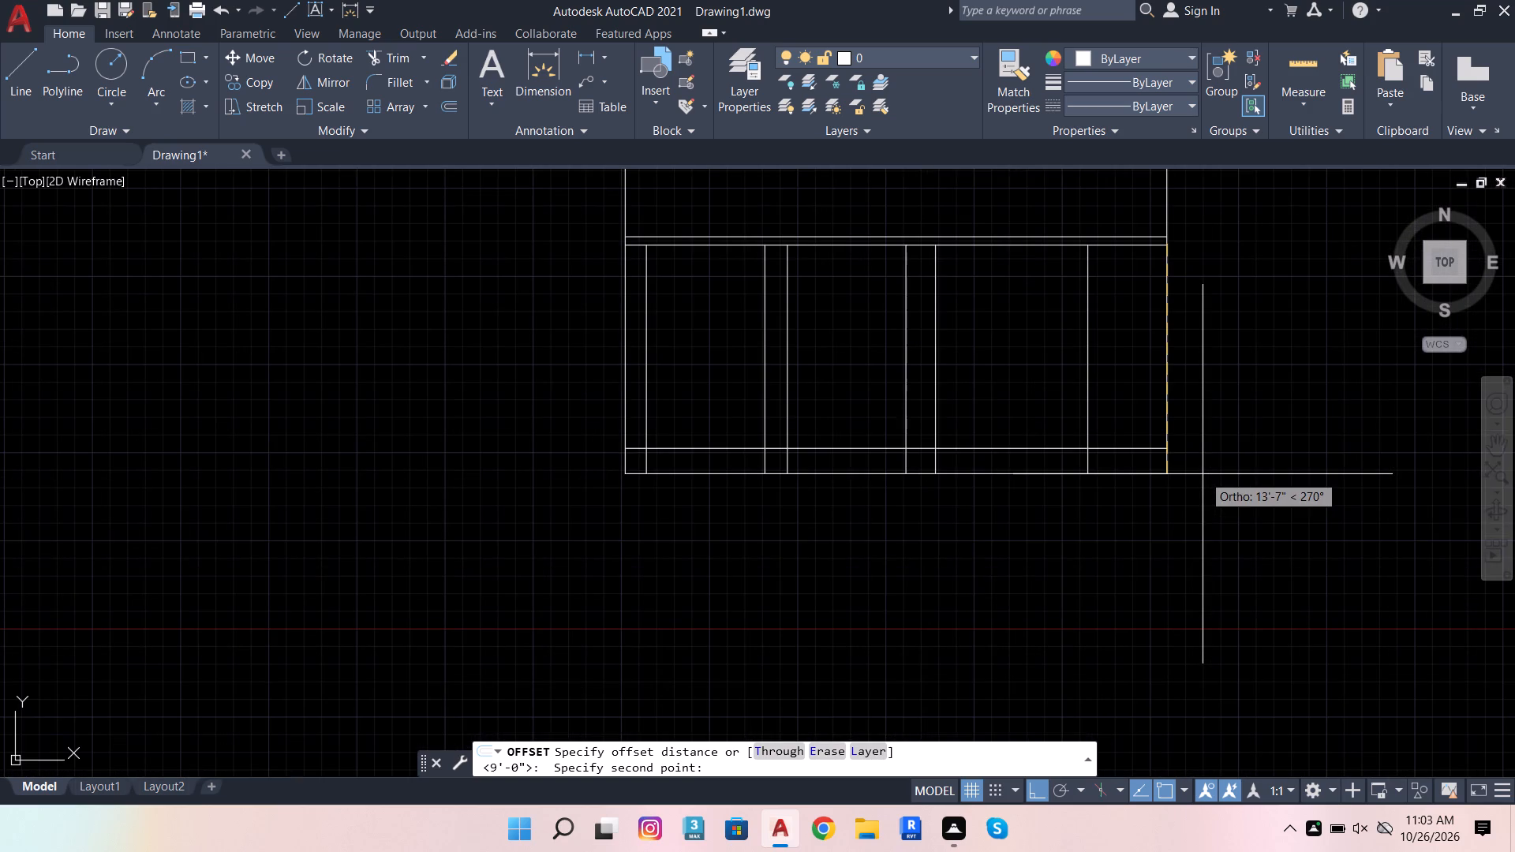
pyautogui.press('9')
pyautogui.press('Return')
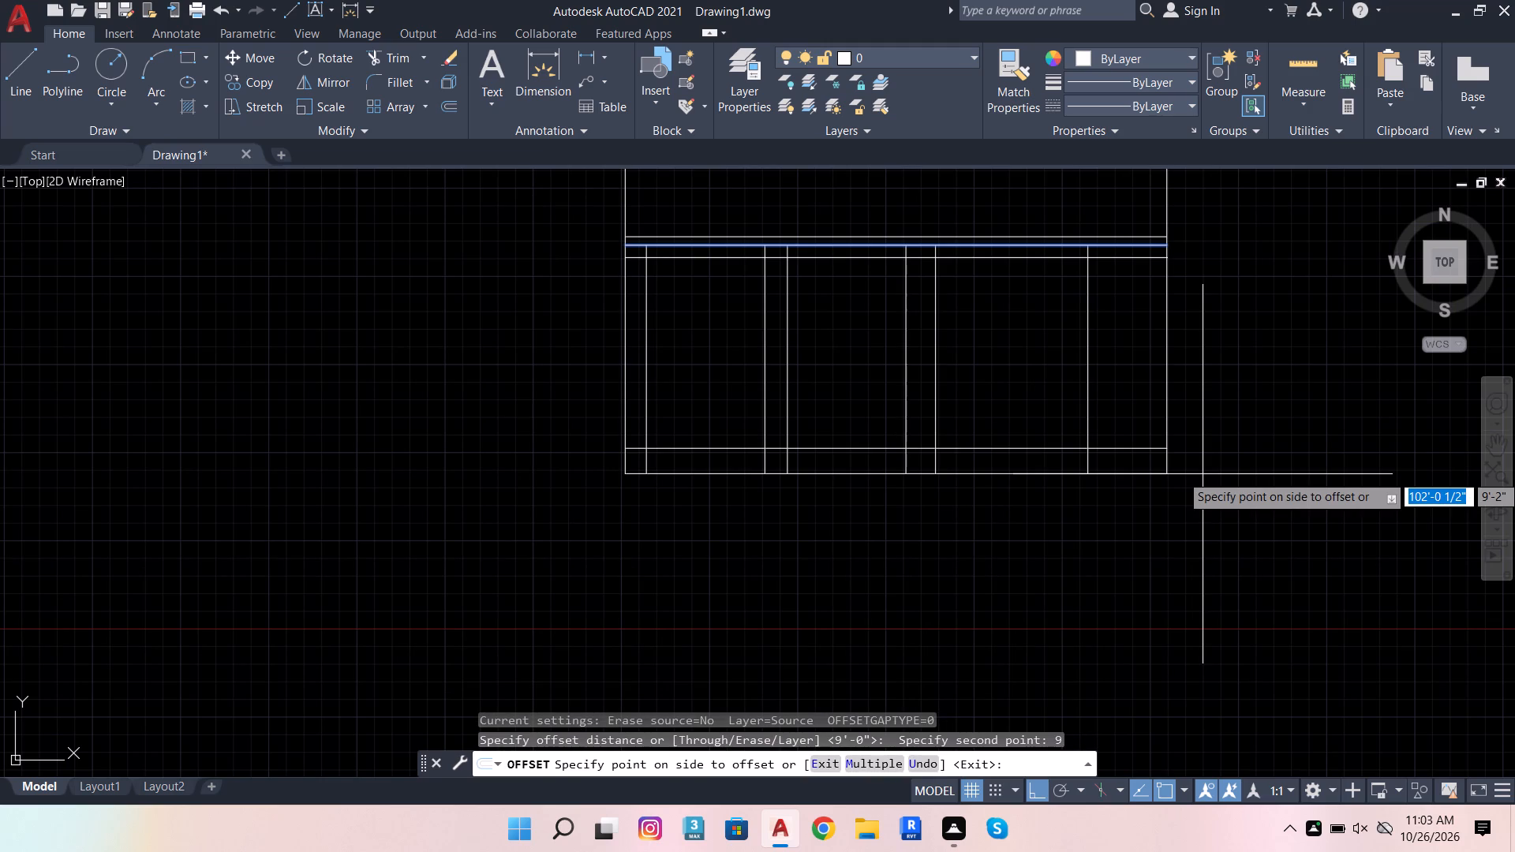
pyautogui.click(1203, 474)
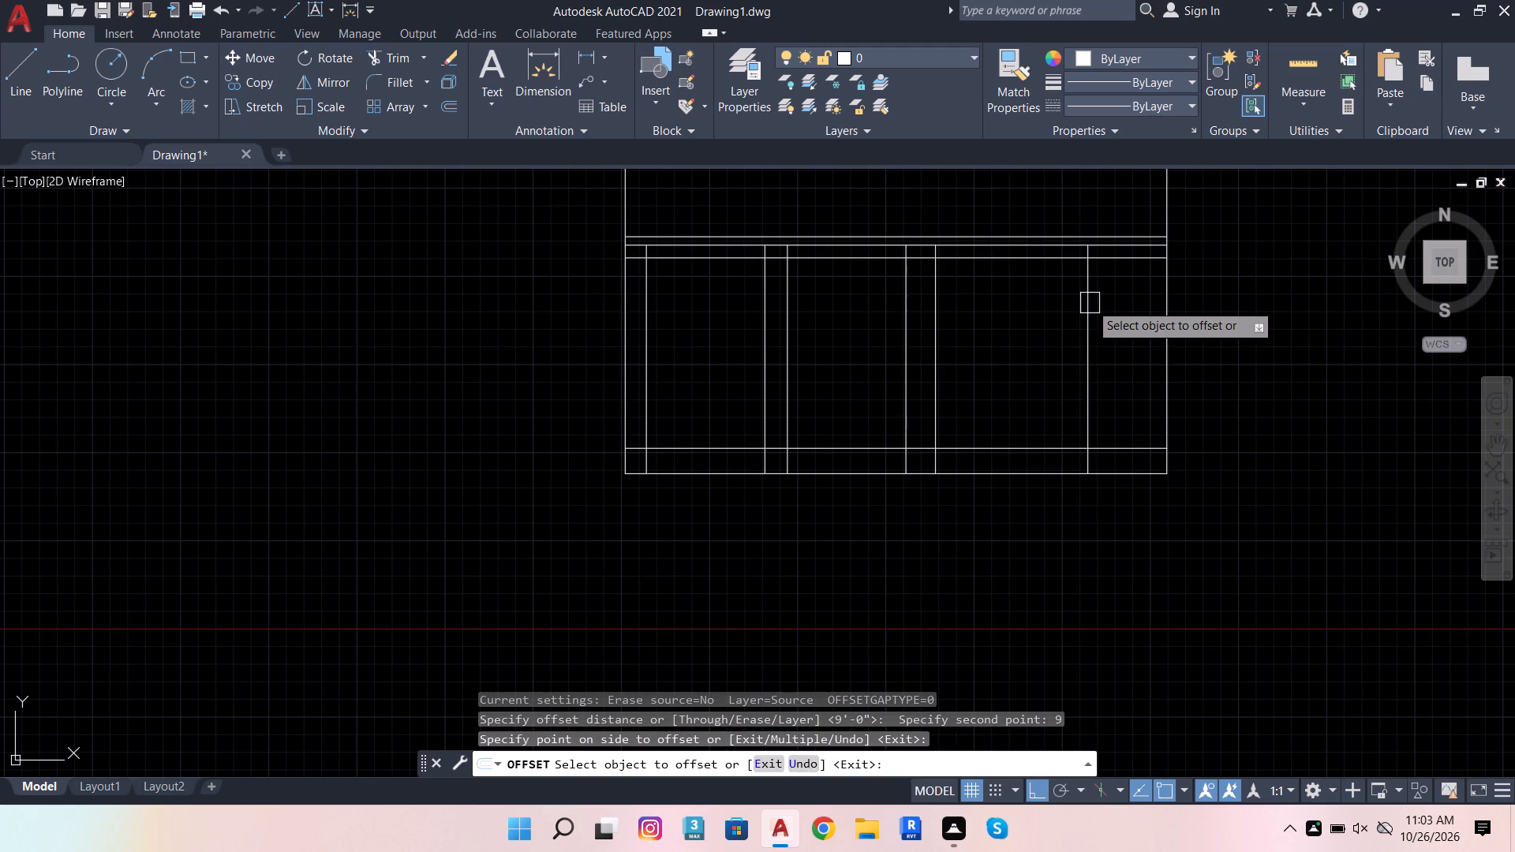
# Offset the two rightmost inner vertical lines 9" toward each other, inside the bay they enclose.
pyautogui.click(1090, 302)
pyautogui.click(1012, 319)
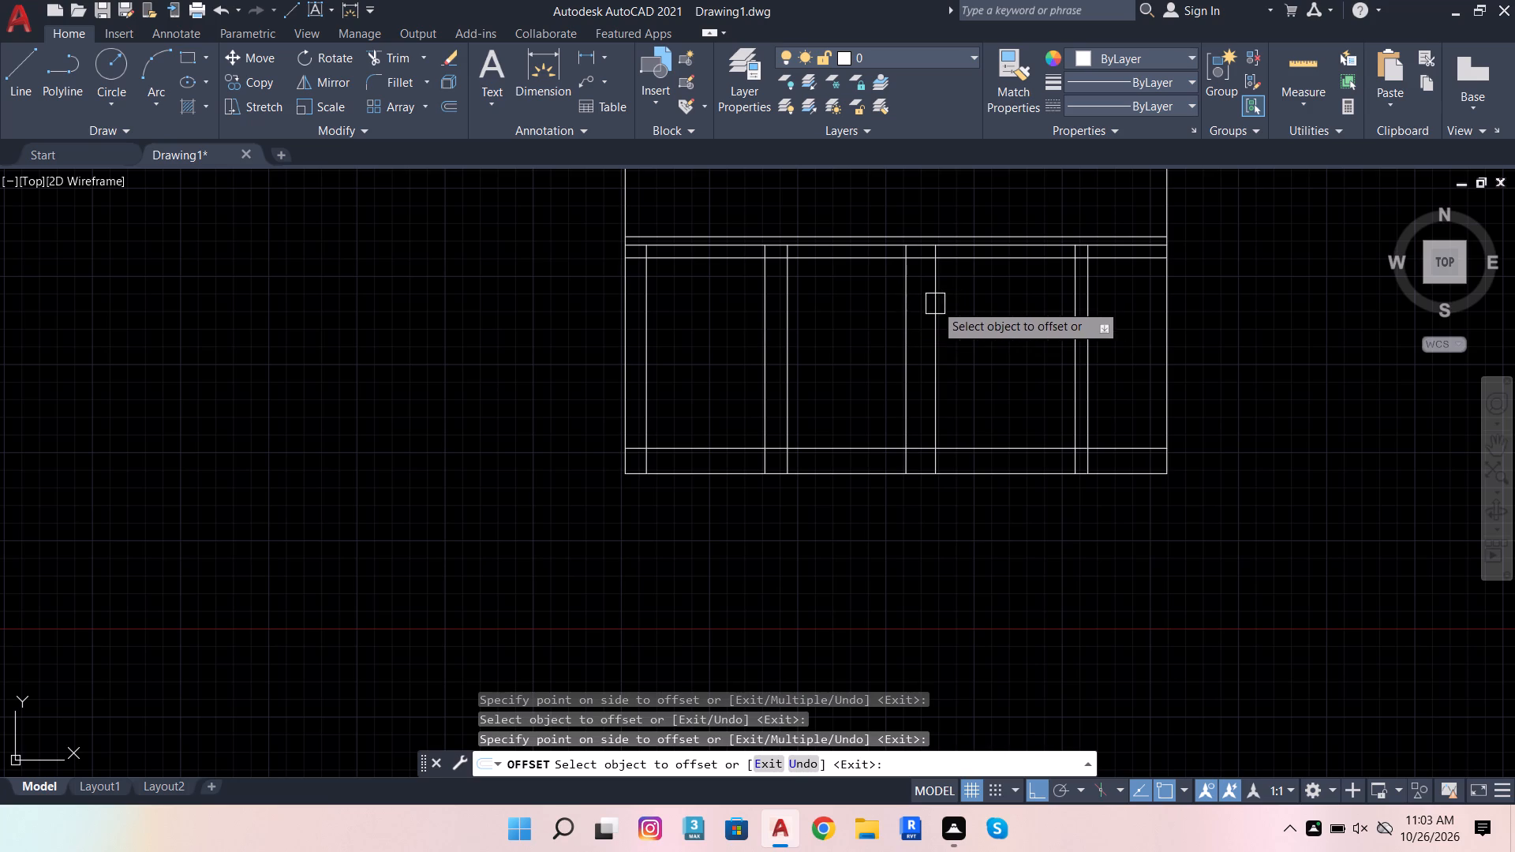
pyautogui.click(934, 304)
pyautogui.moveTo(997, 314); pyautogui.dragTo(983, 307)
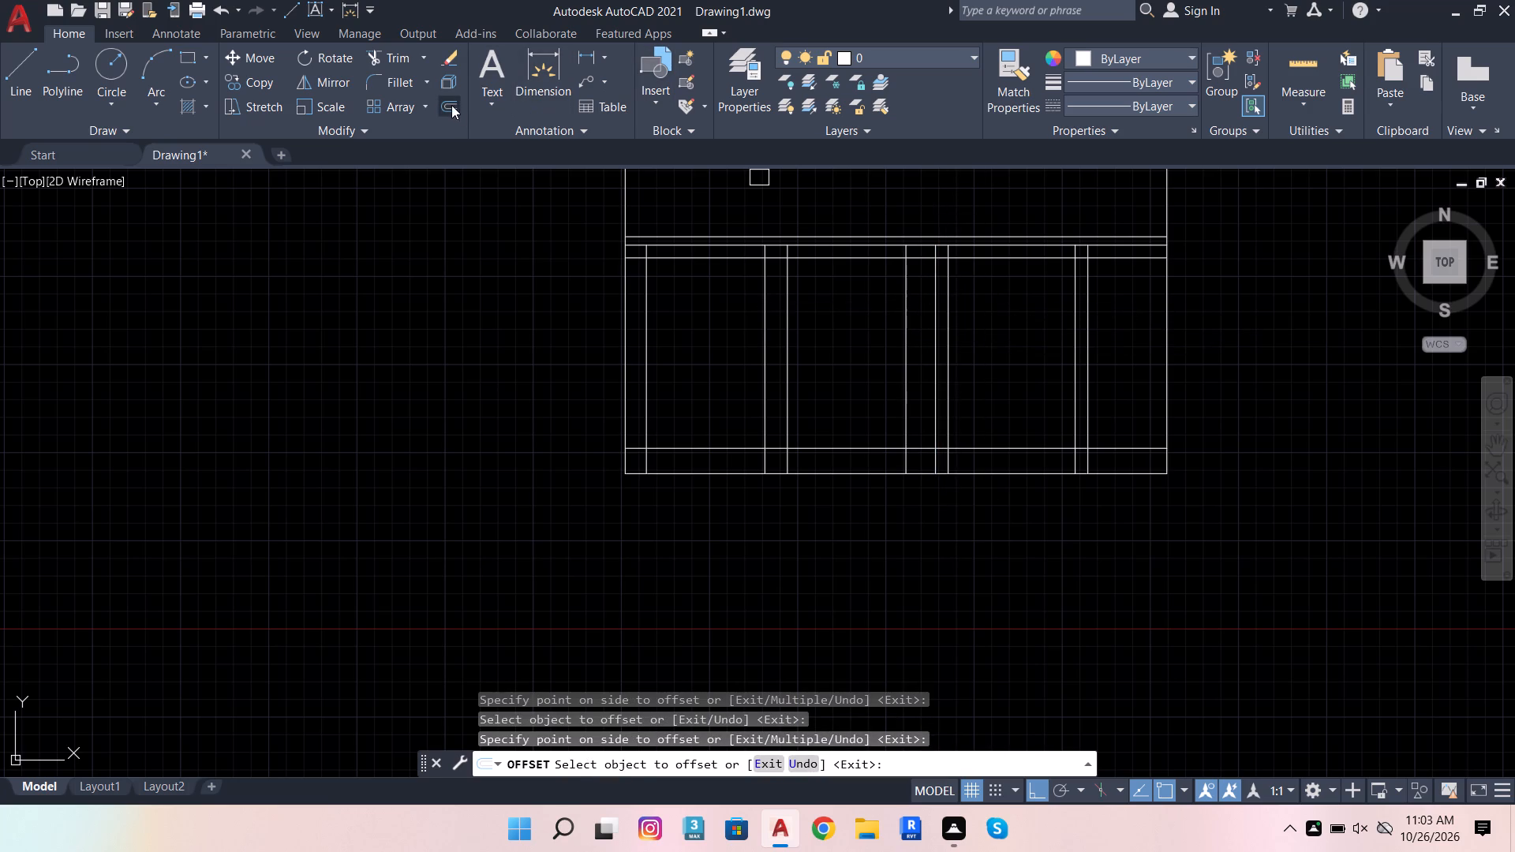
# Offset the new horizontal line below the double lines 1'6" downward.
pyautogui.click(451, 105)
pyautogui.click(951, 260)
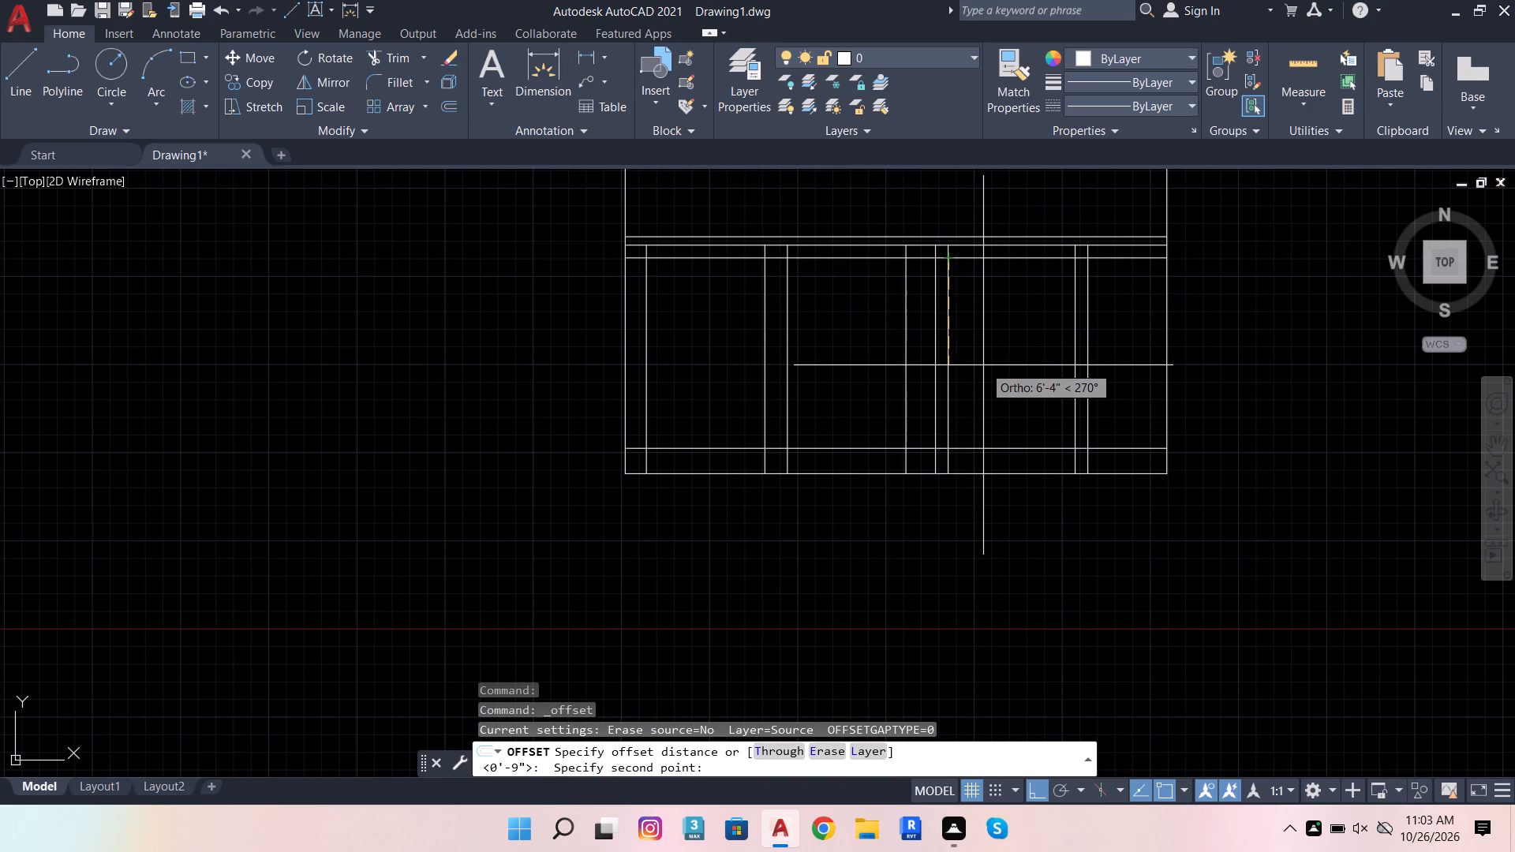
pyautogui.write("1'6")
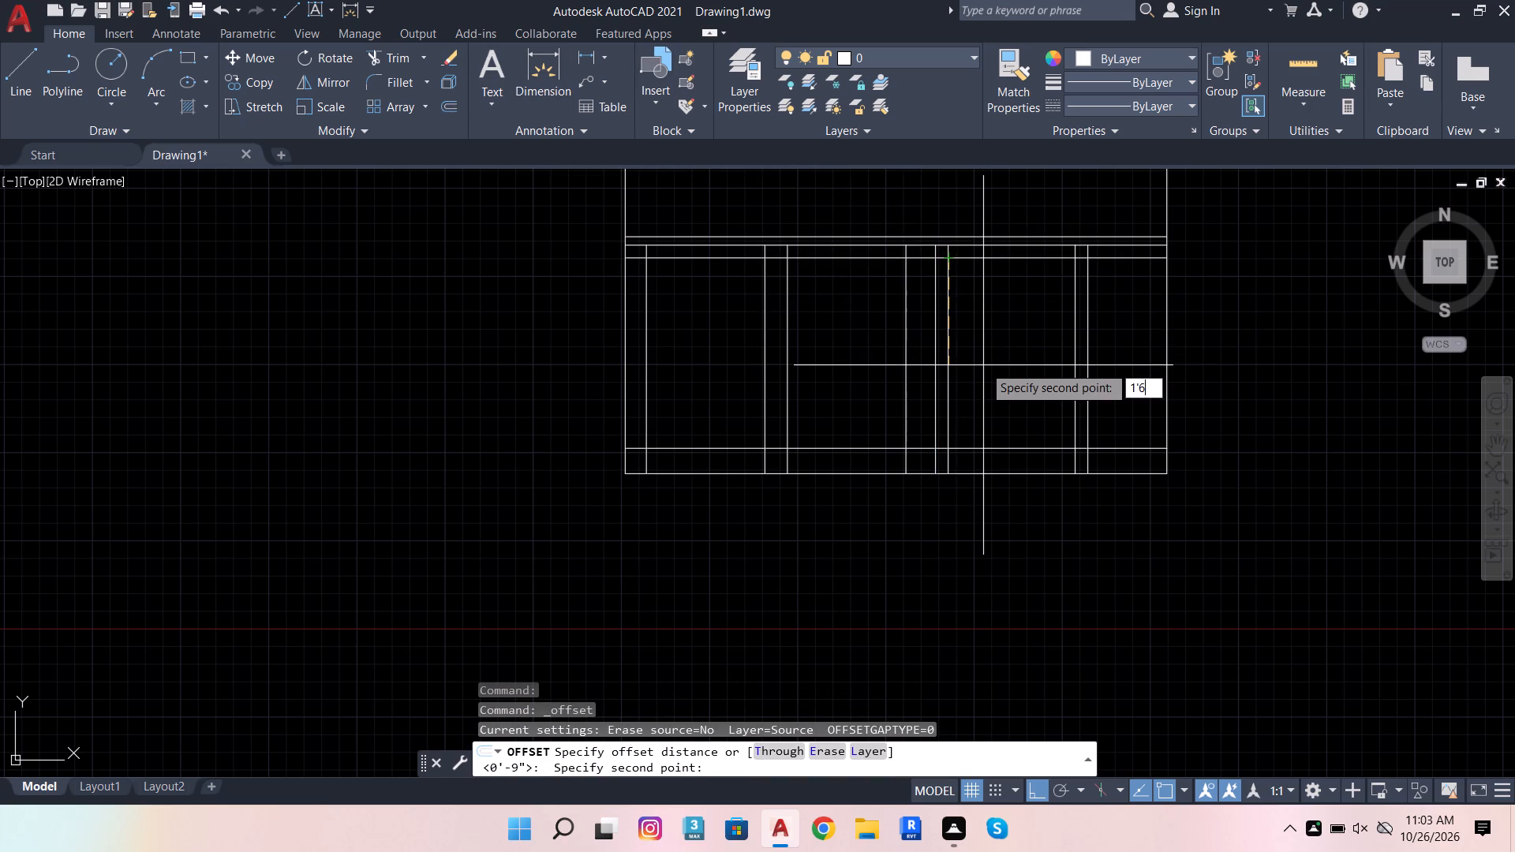
pyautogui.press('Return')
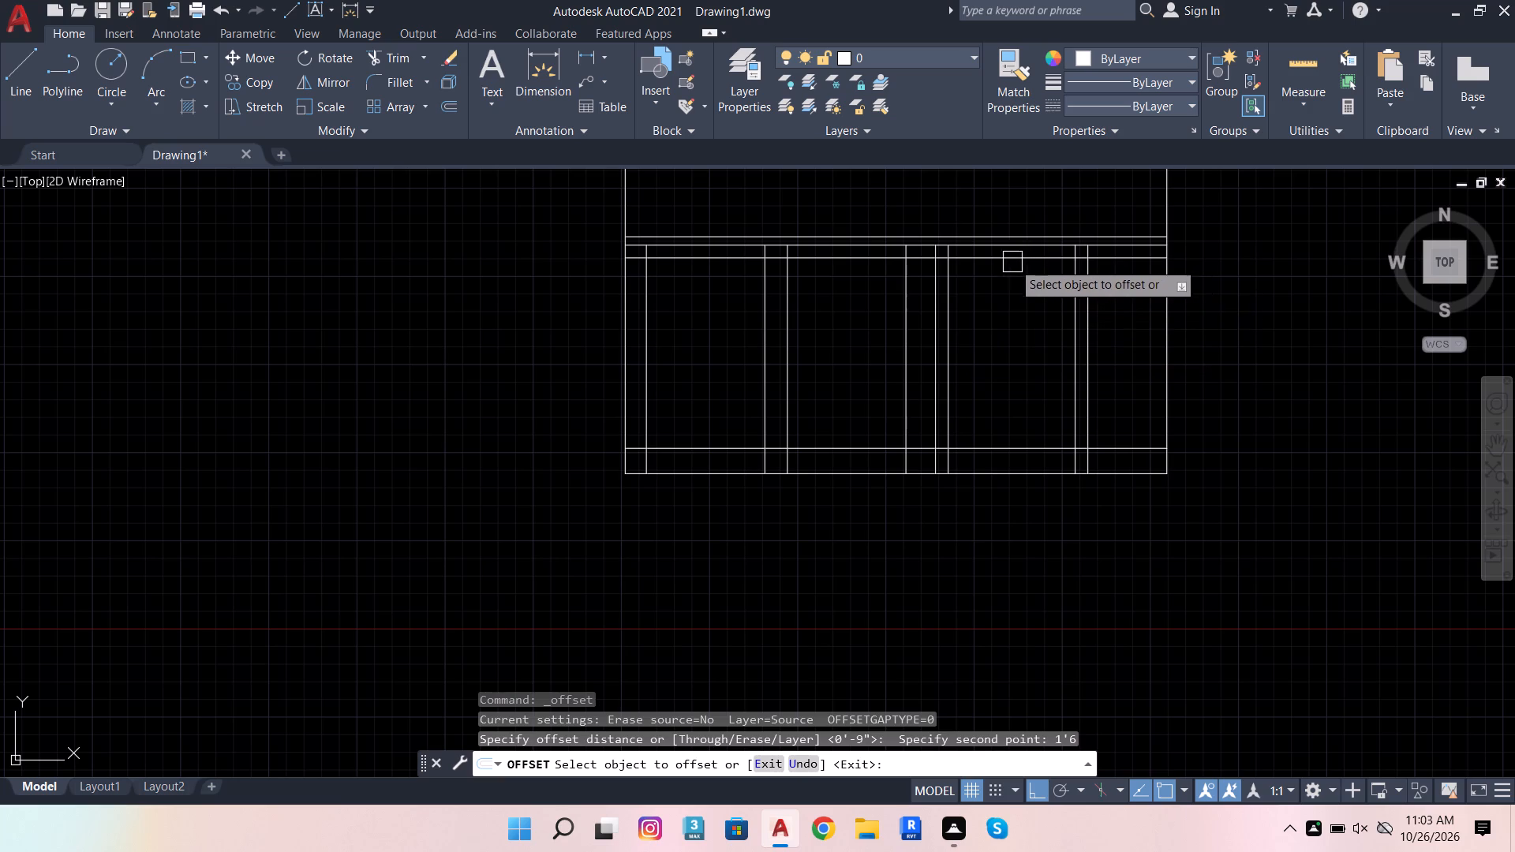
pyautogui.click(1005, 266)
pyautogui.click(982, 334)
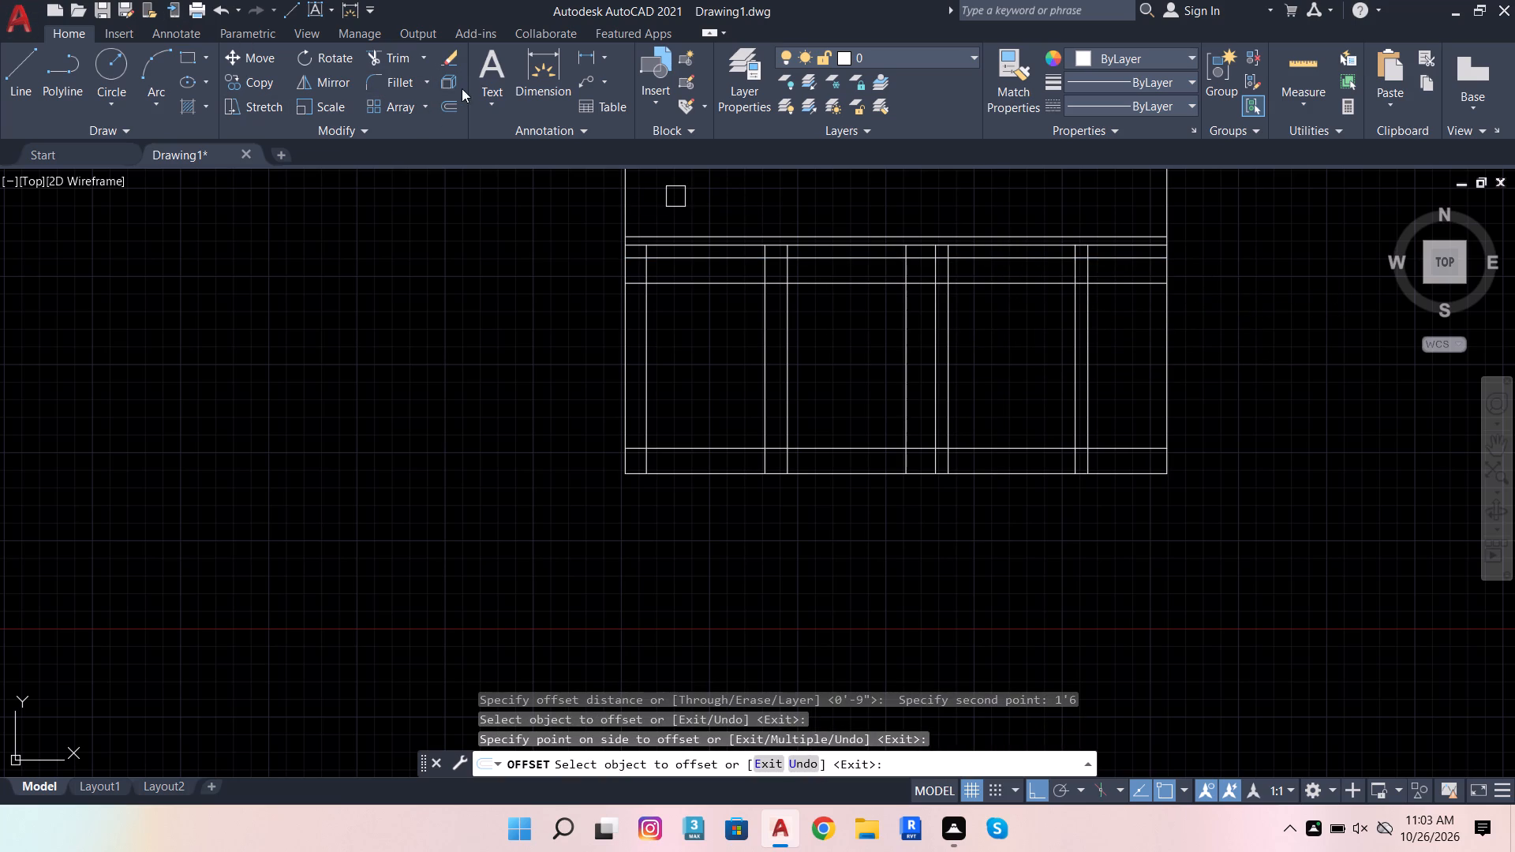
# Offset the lowest of the new horizontal lines another 9" downward.
pyautogui.click(444, 110)
pyautogui.scroll(2, 965, 313)
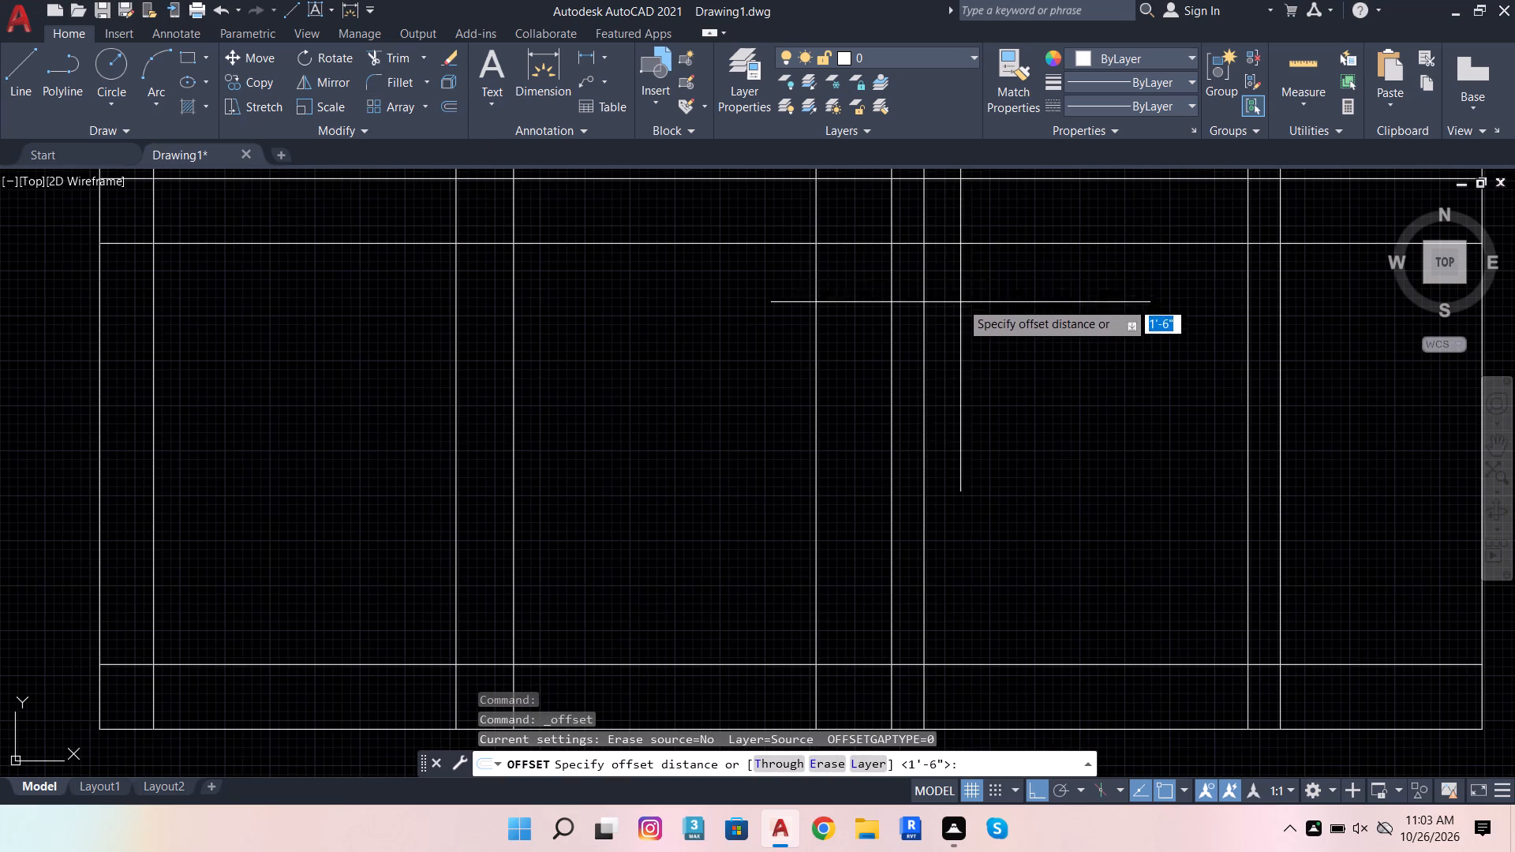
pyautogui.click(929, 244)
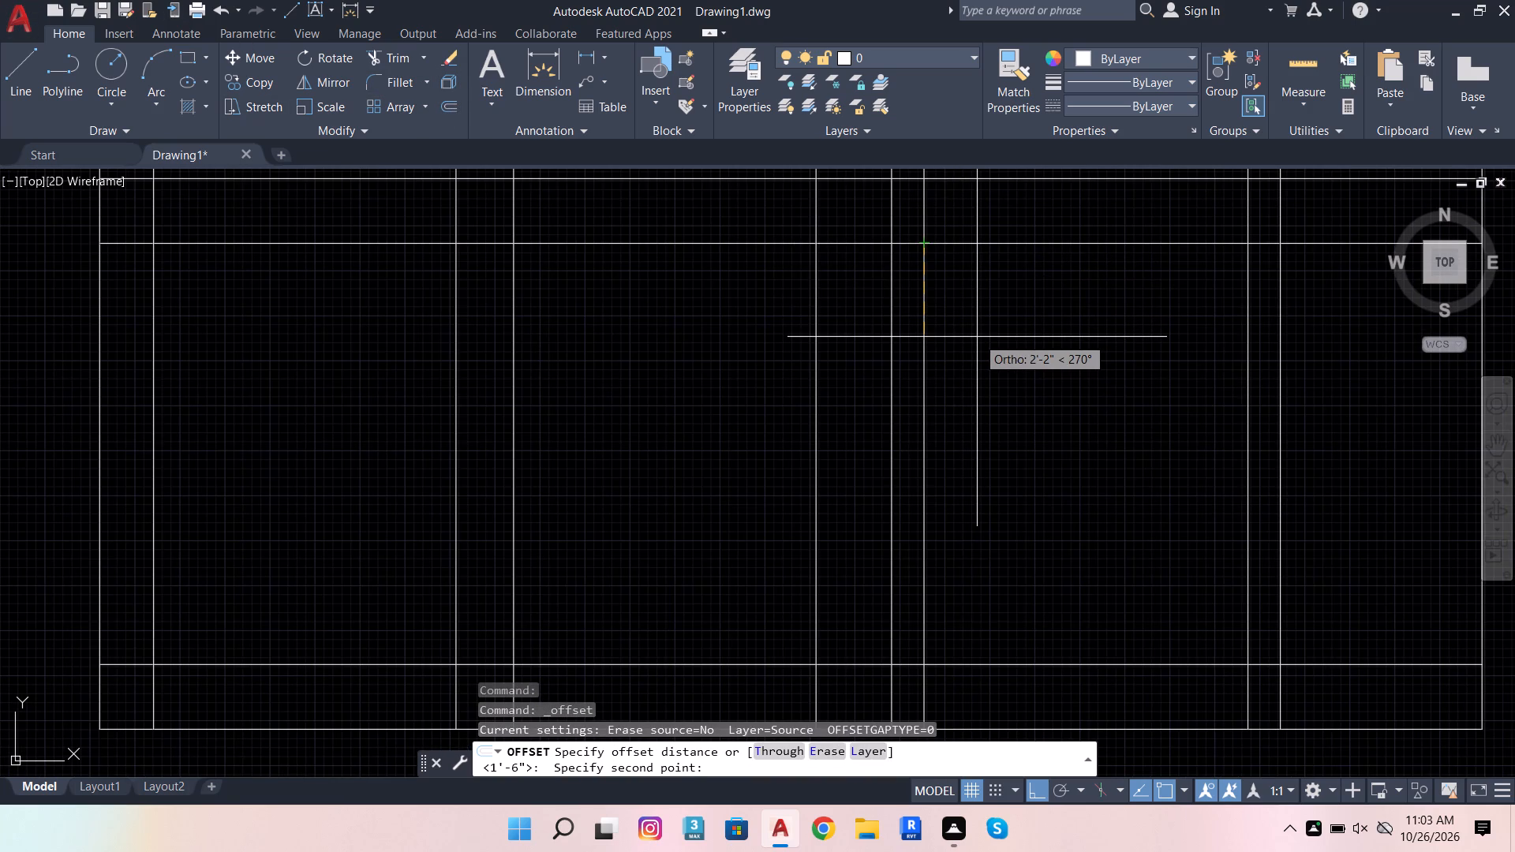
pyautogui.press('9')
pyautogui.press('Return')
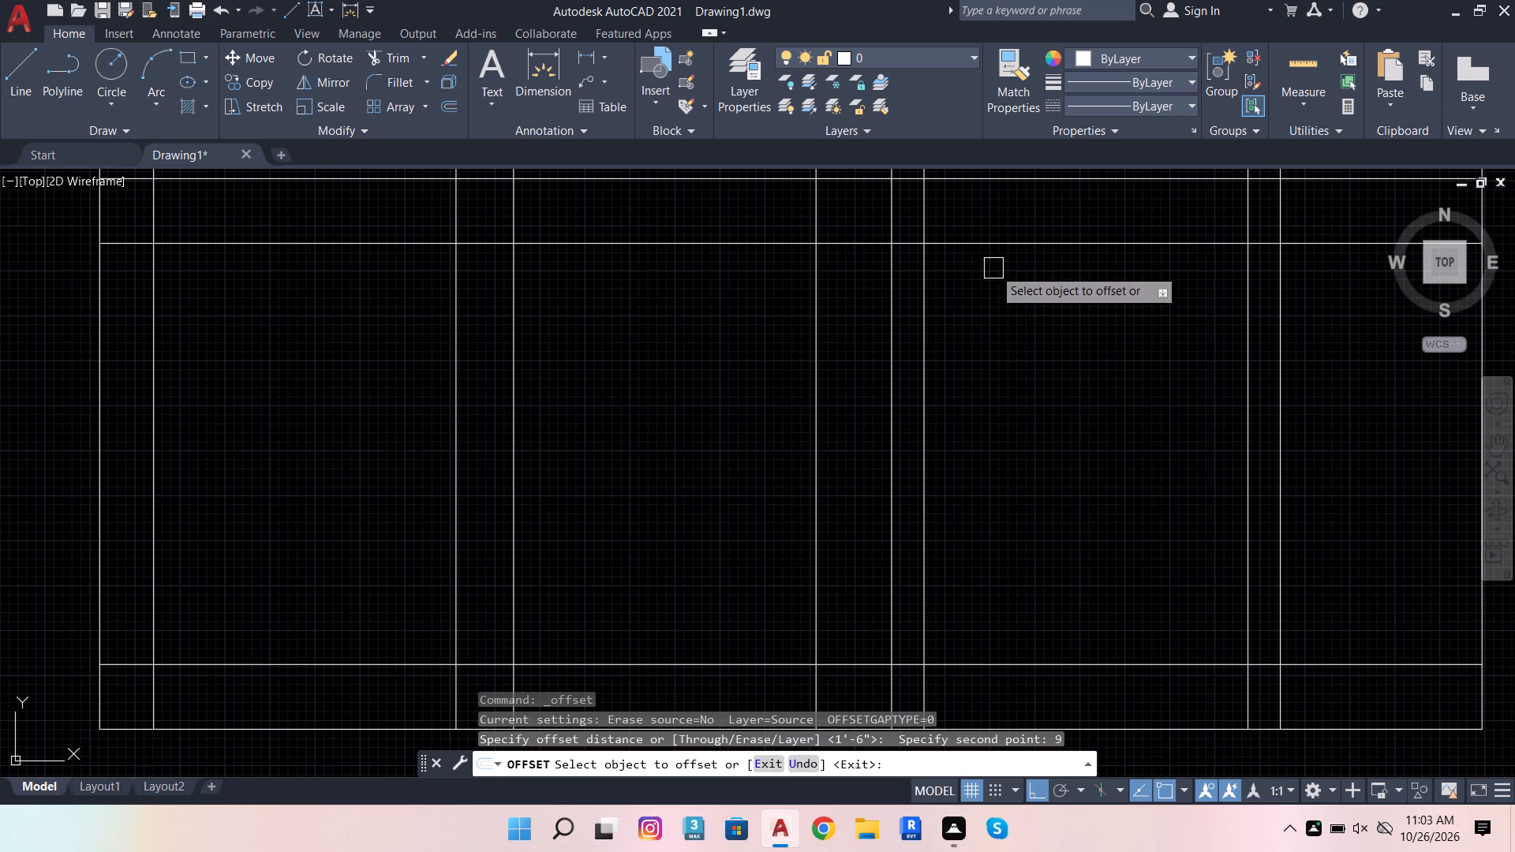
pyautogui.click(1023, 244)
pyautogui.click(1026, 280)
pyautogui.scroll(-2, 952, 386)
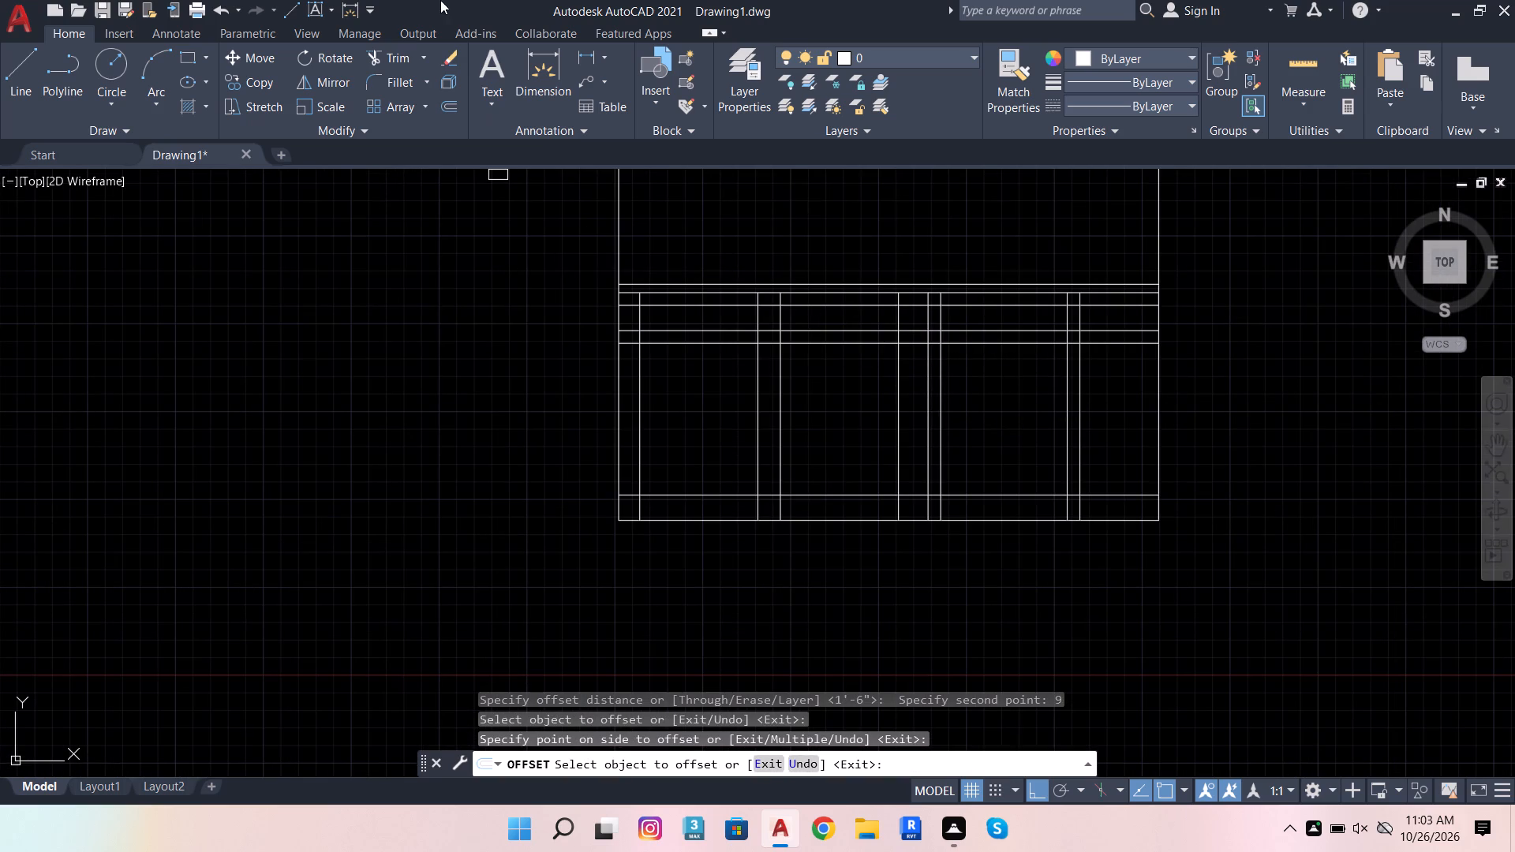
# Trim the three new horizontal lines from the gap just outside the inset bay's left side and from its right 9" strip.
pyautogui.click(393, 56)
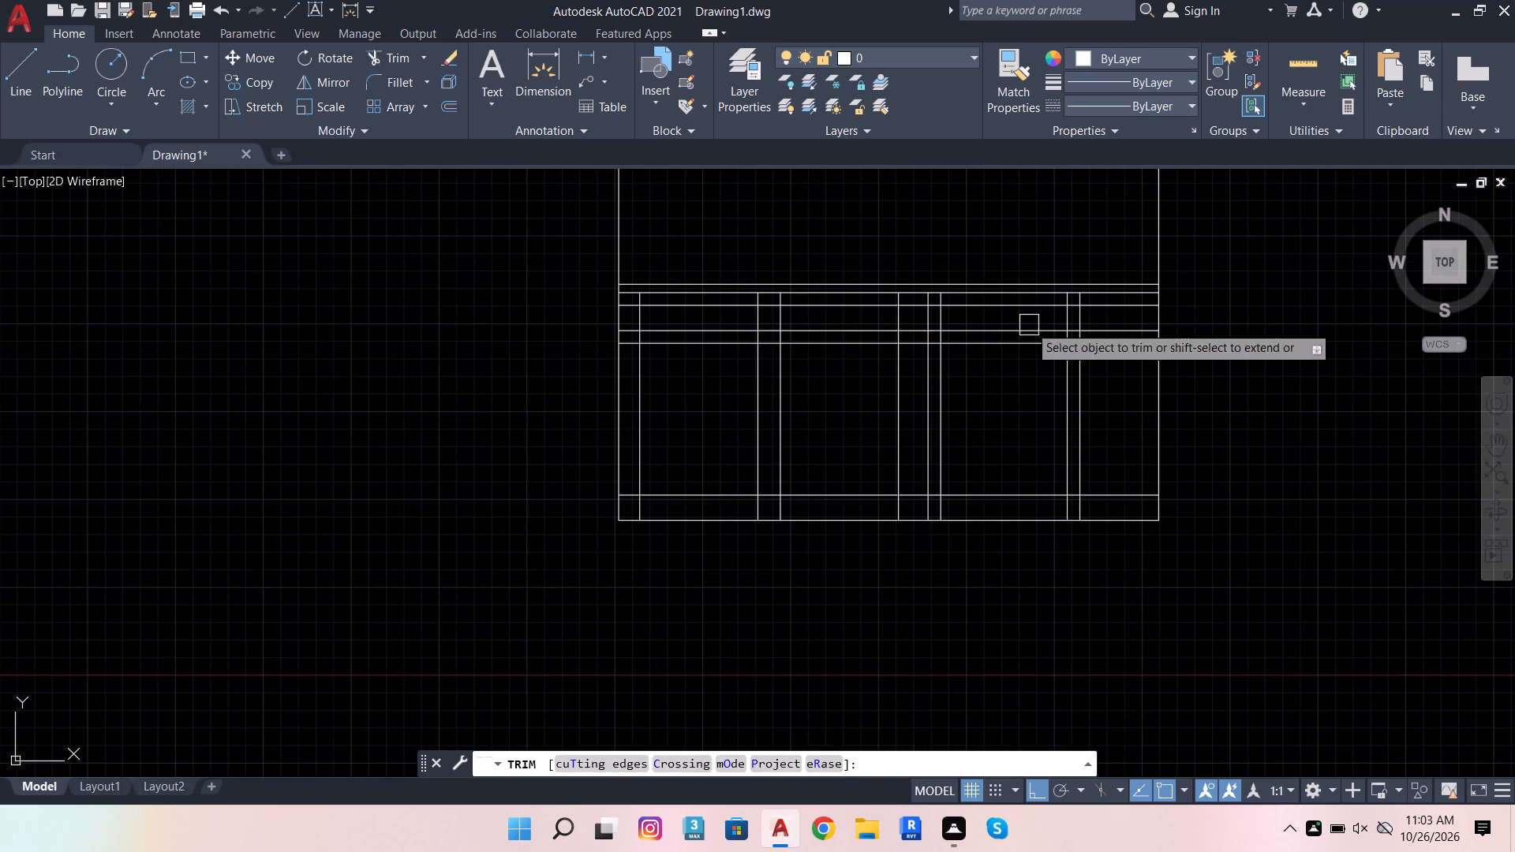
pyautogui.scroll(3, 960, 342)
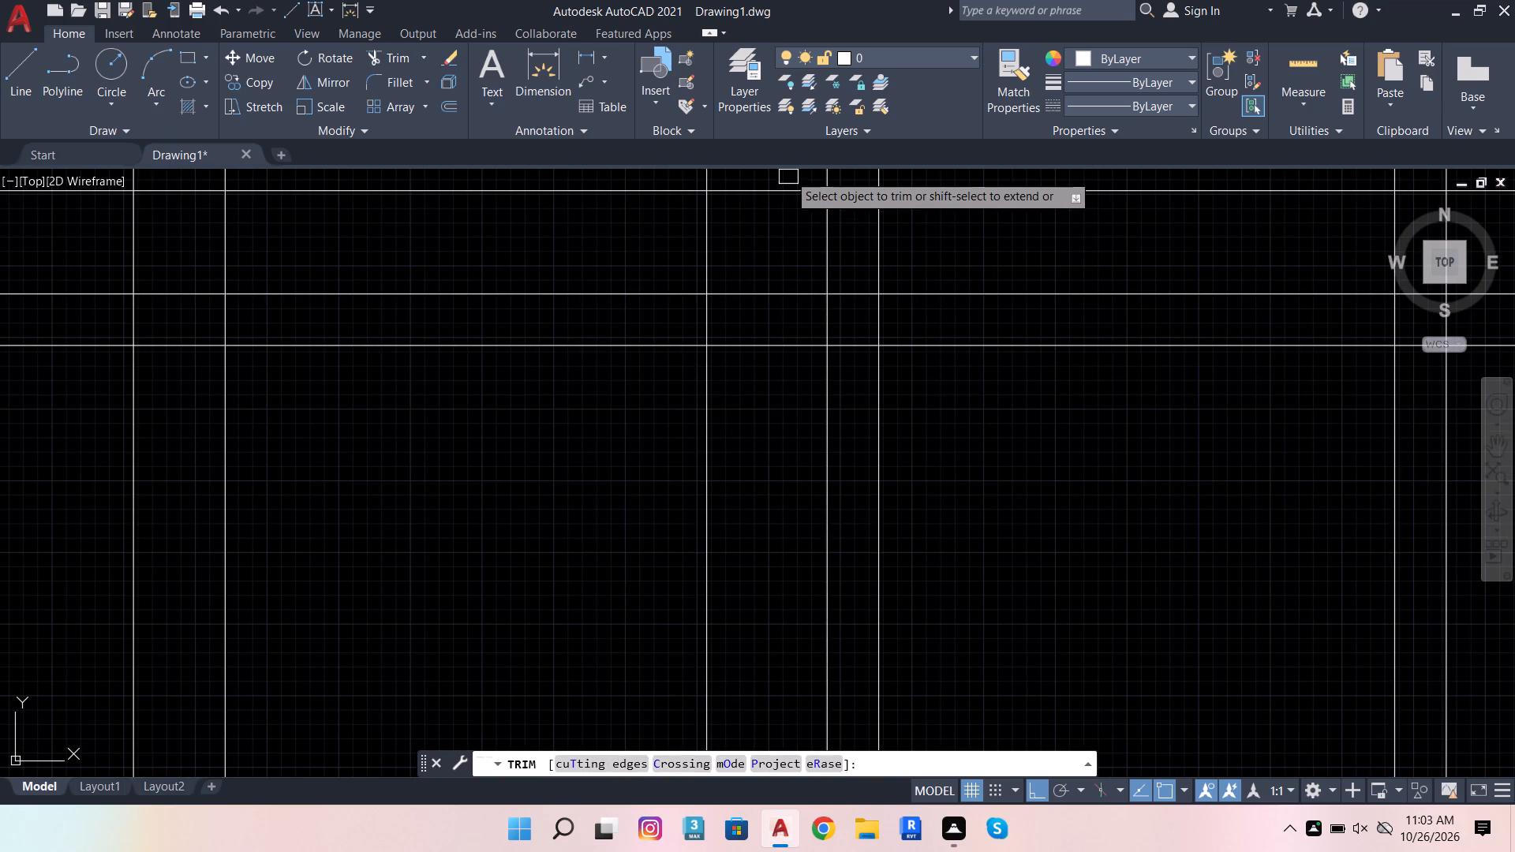
pyautogui.click(788, 172)
pyautogui.click(769, 380)
pyautogui.scroll(-3, 795, 523)
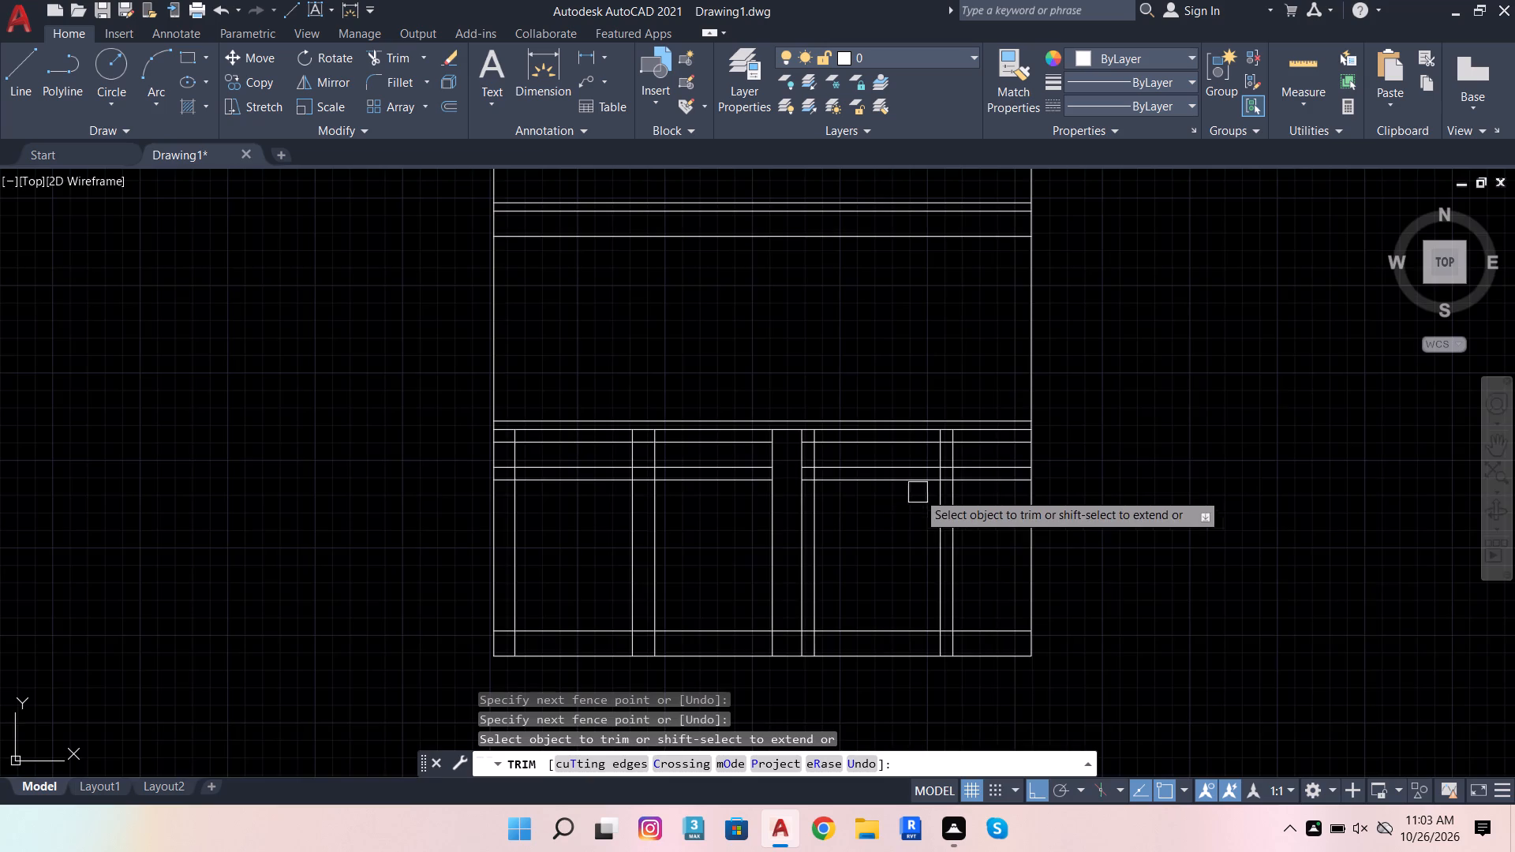
pyautogui.scroll(3, 952, 480)
pyautogui.click(923, 312)
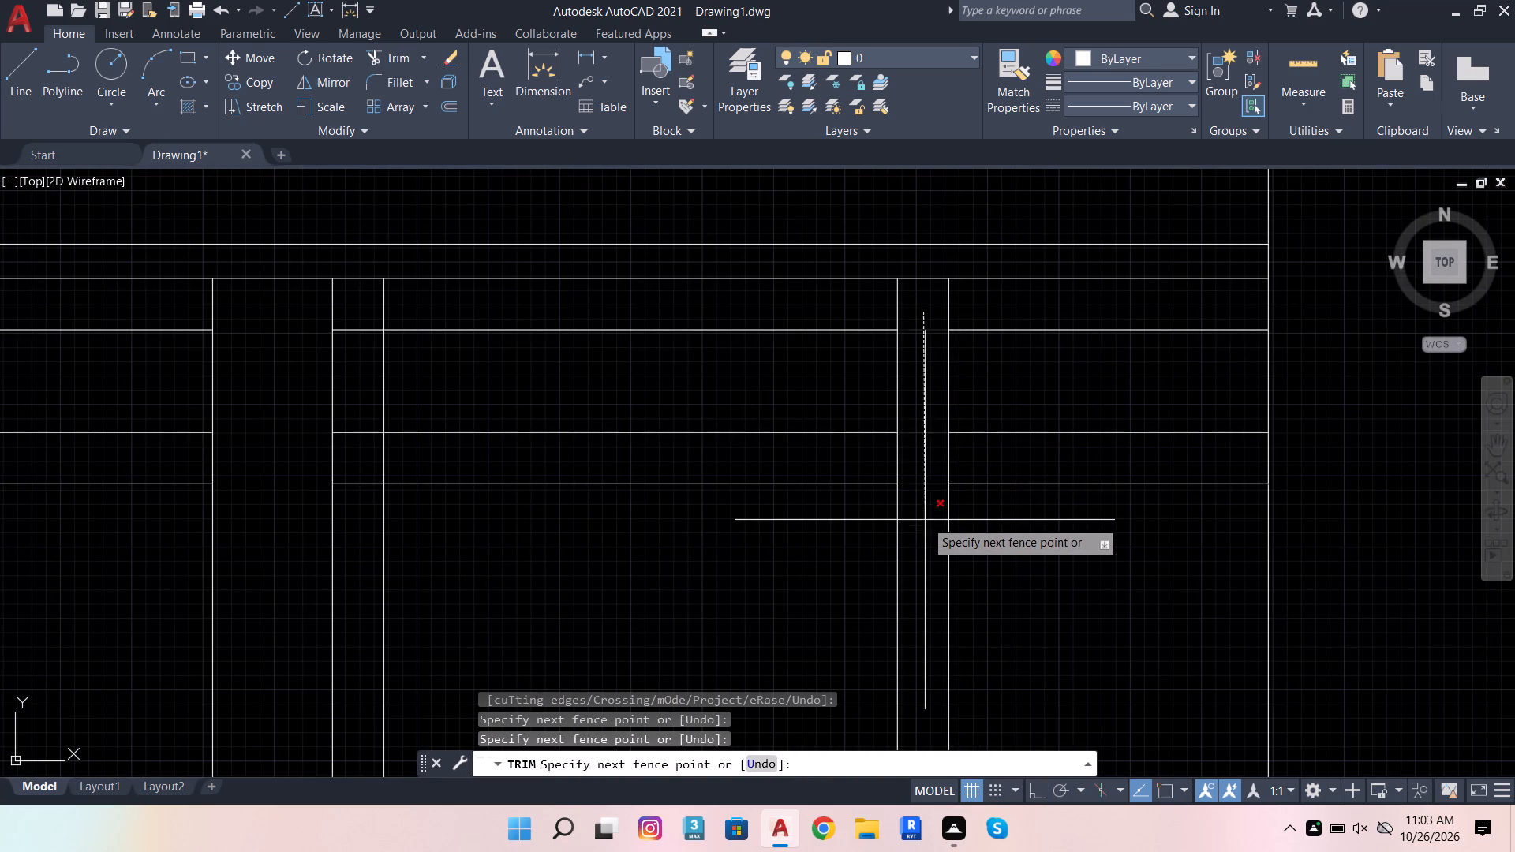
pyautogui.click(925, 520)
# Trim the inset bay's remaining 9" margins, leaving a closed rectangle above a separate opening with a 9" gap between them.
pyautogui.scroll(-2, 952, 518)
pyautogui.scroll(2, 922, 506)
pyautogui.click(941, 484)
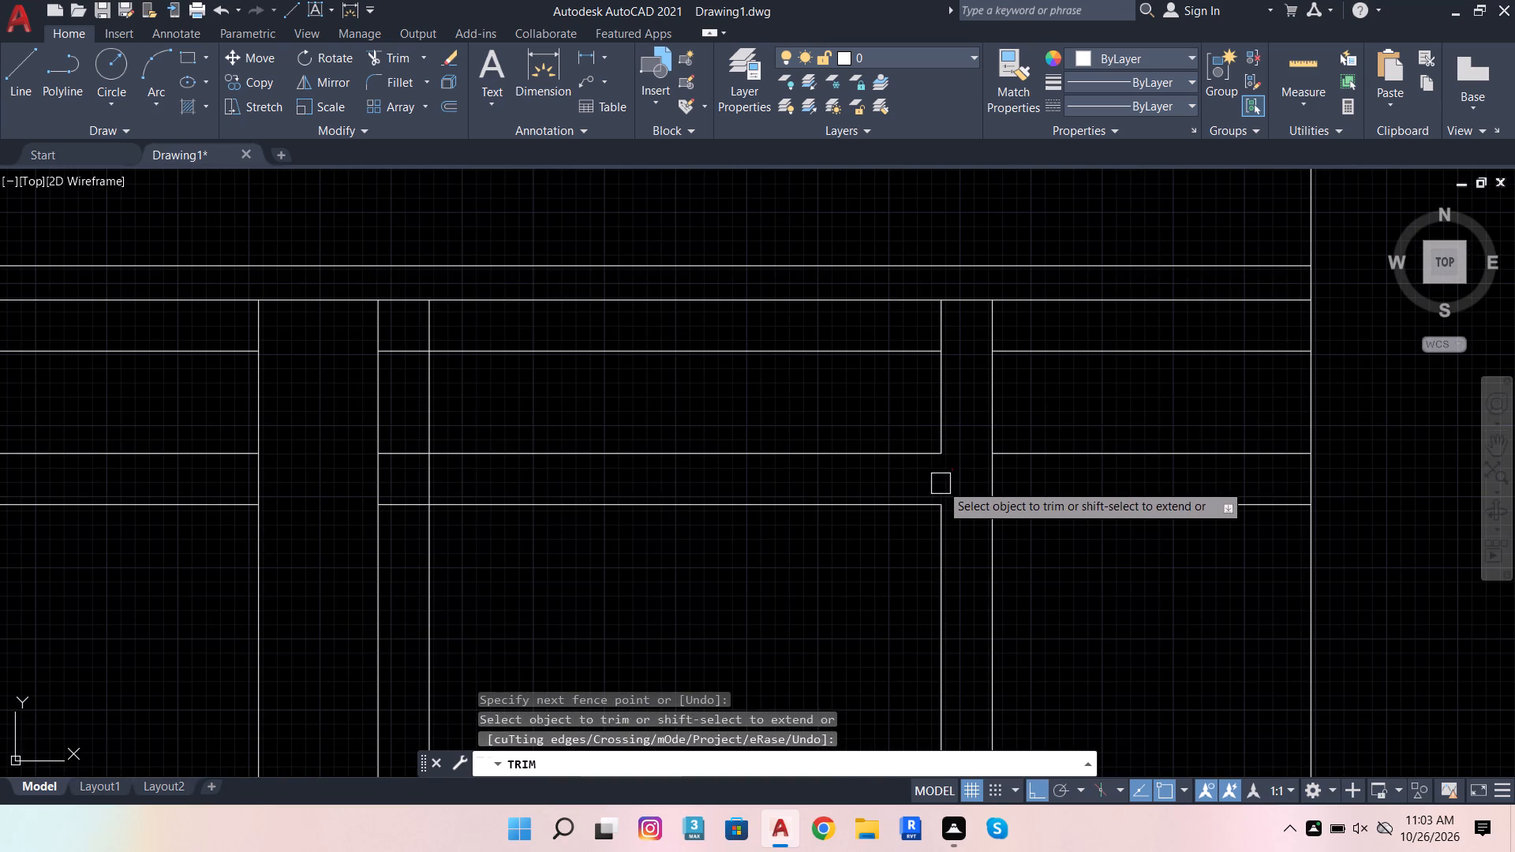
pyautogui.click(418, 484)
pyautogui.moveTo(410, 486); pyautogui.dragTo(409, 499)
pyautogui.click(405, 523)
pyautogui.click(402, 472)
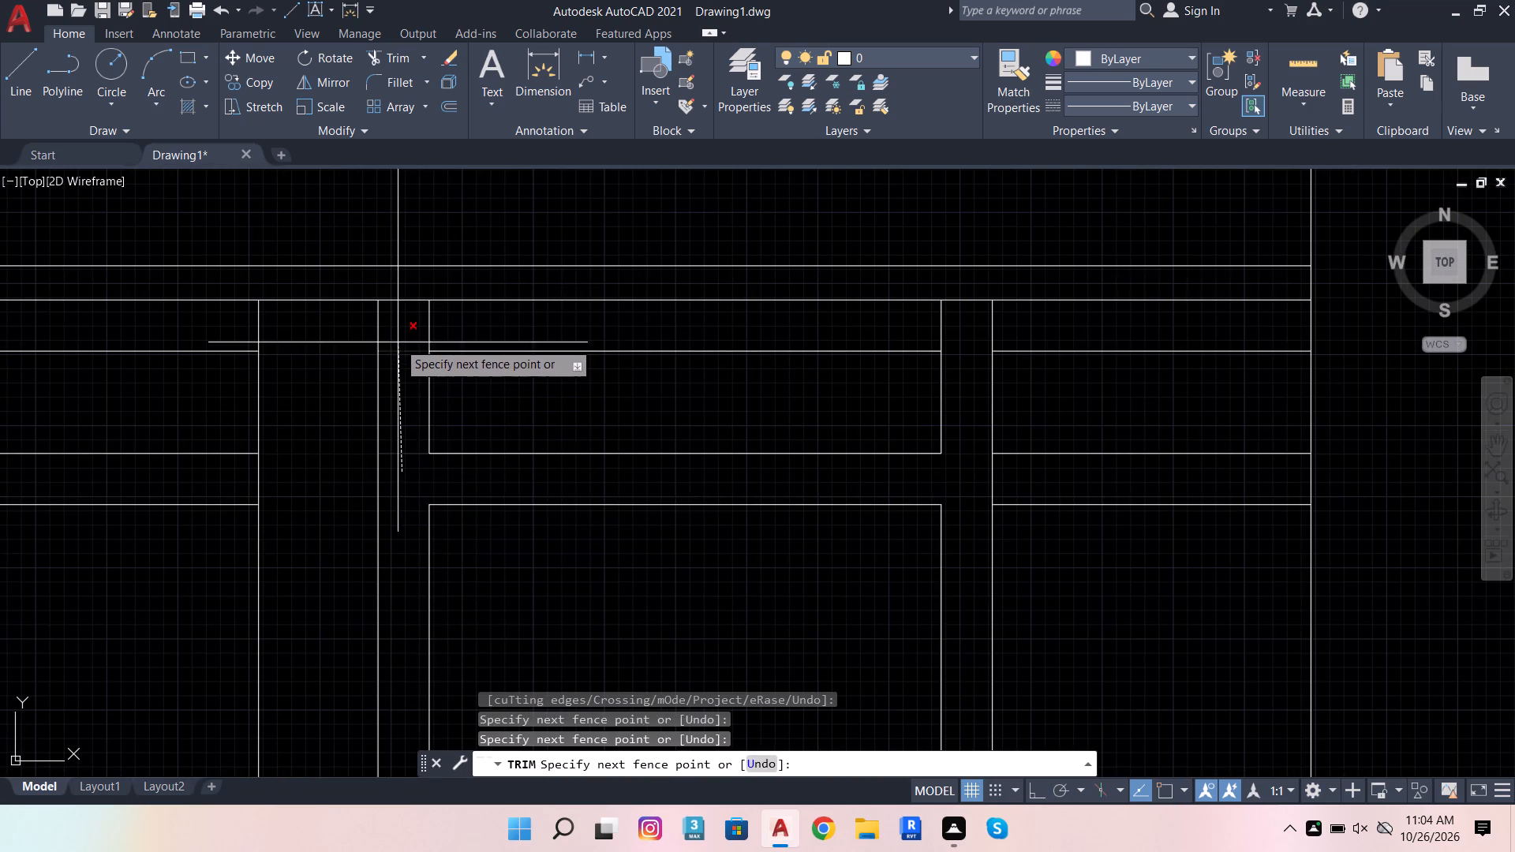
pyautogui.click(398, 338)
pyautogui.click(410, 332)
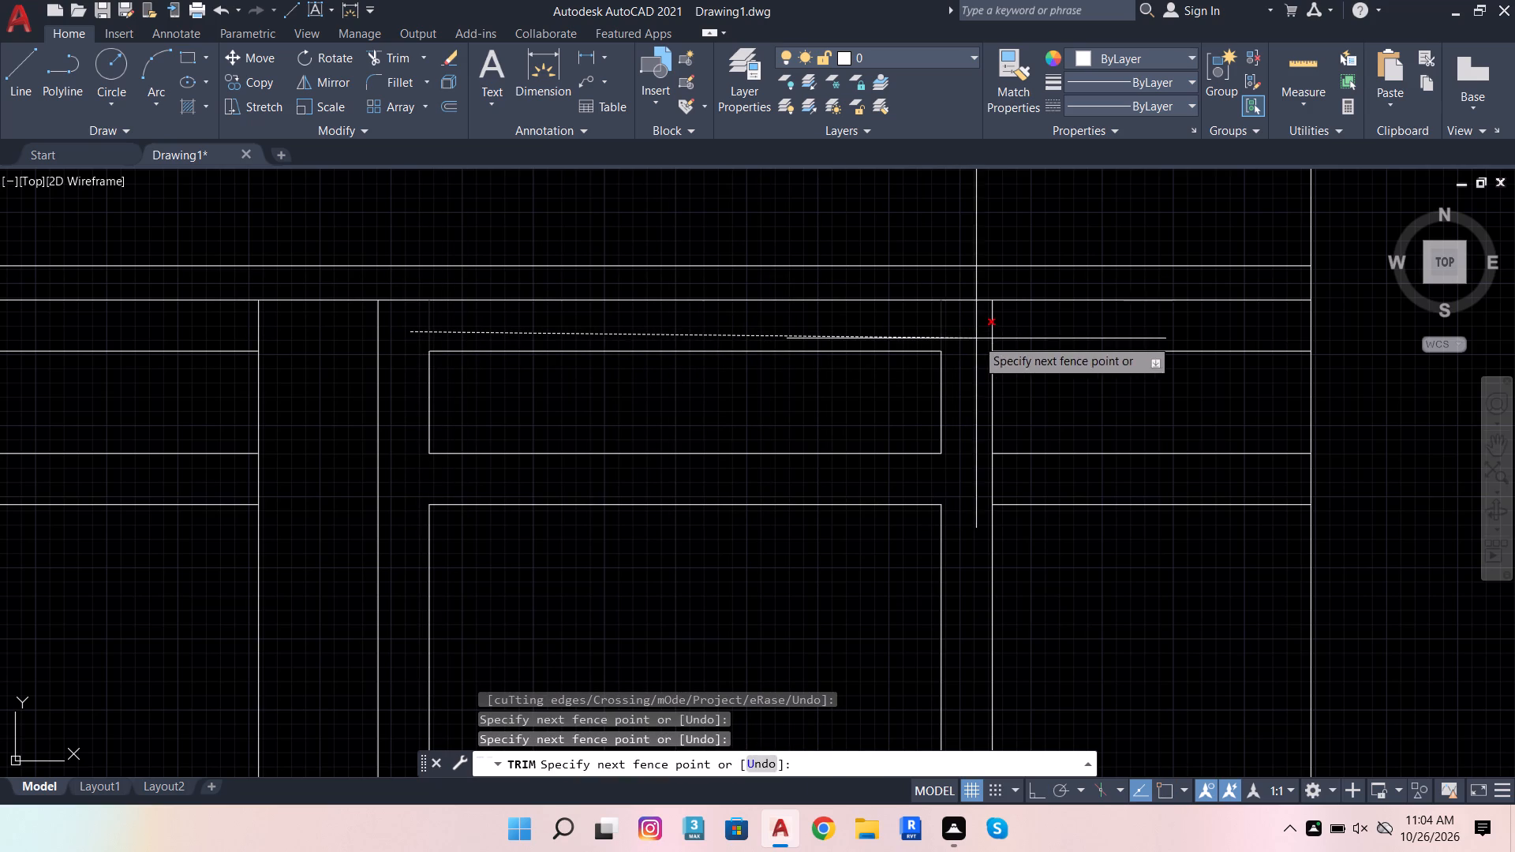
pyautogui.click(976, 338)
# Trim the three new horizontal lines between the rightmost inner vertical line and the outline's right edge.
pyautogui.click(1097, 334)
pyautogui.click(1137, 577)
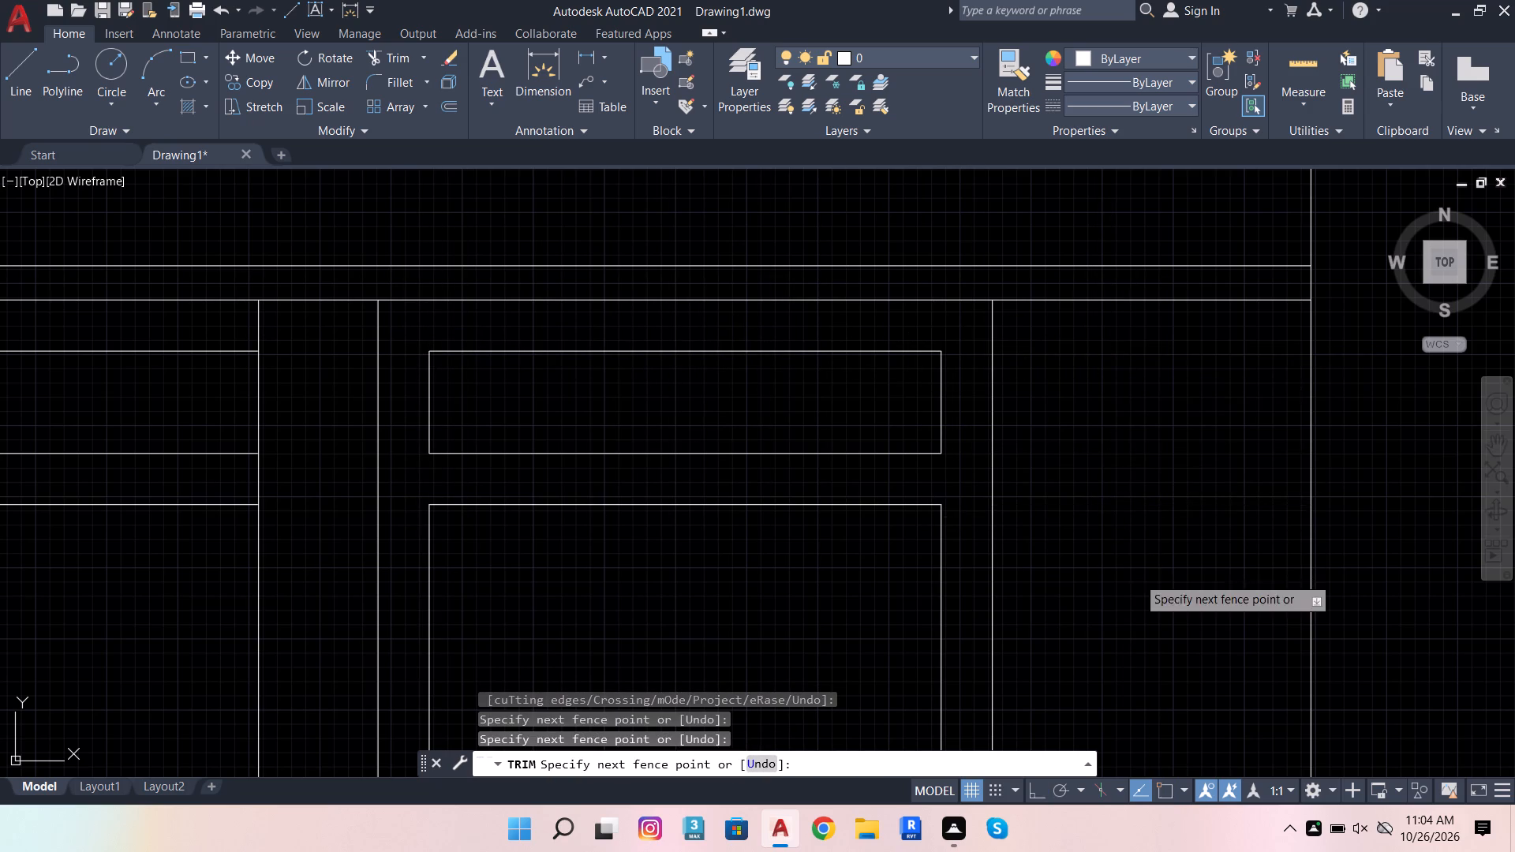
# Trim away the upper of the three new horizontal lines across all the bays left of the inset bay.
pyautogui.scroll(-2, 1178, 577)
pyautogui.scroll(2, 739, 551)
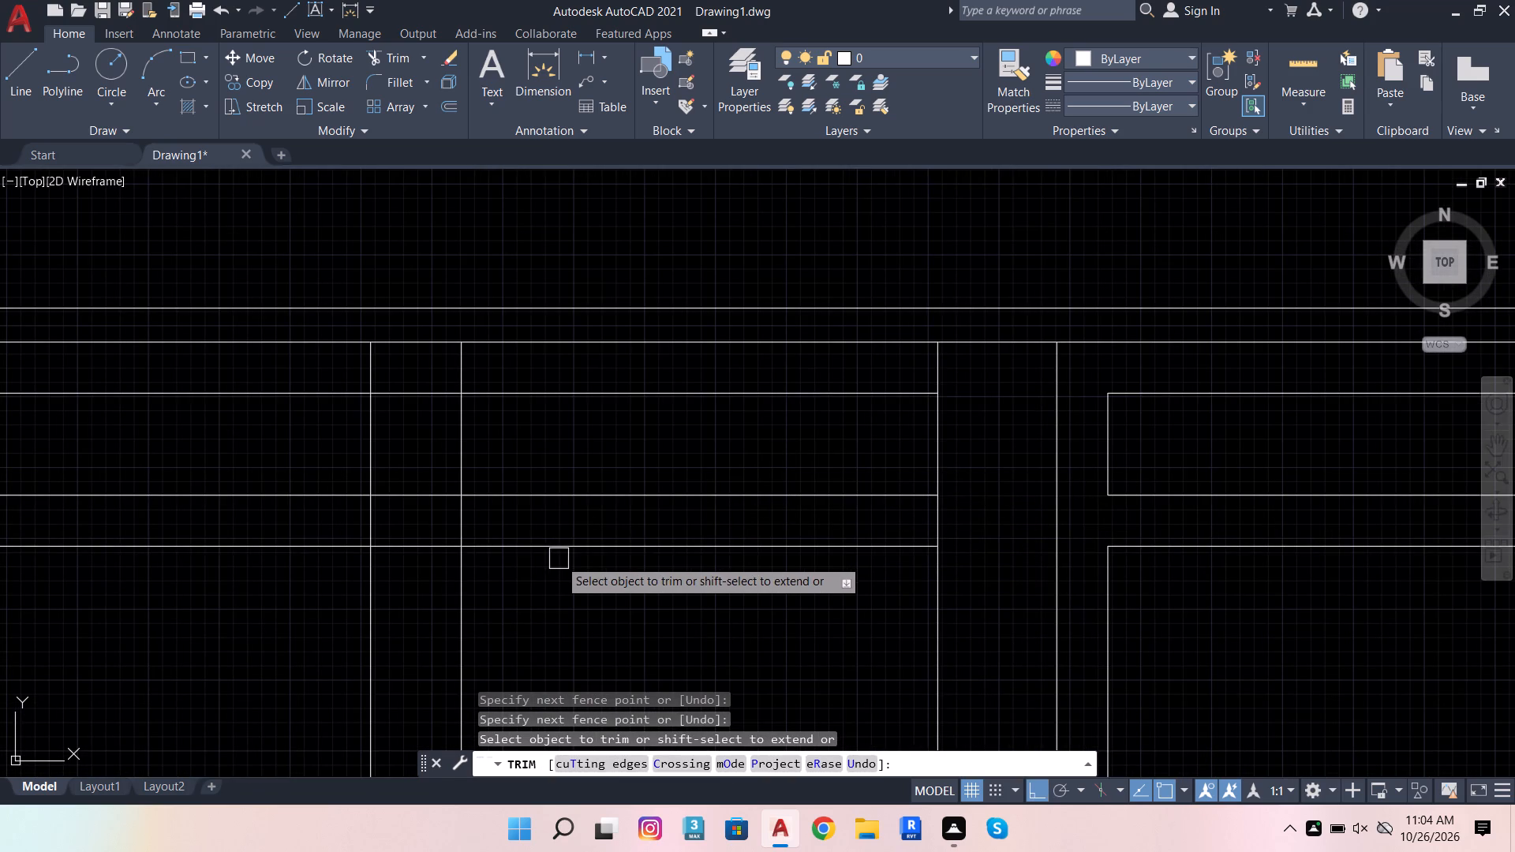
pyautogui.click(812, 396)
pyautogui.scroll(-1, 821, 414)
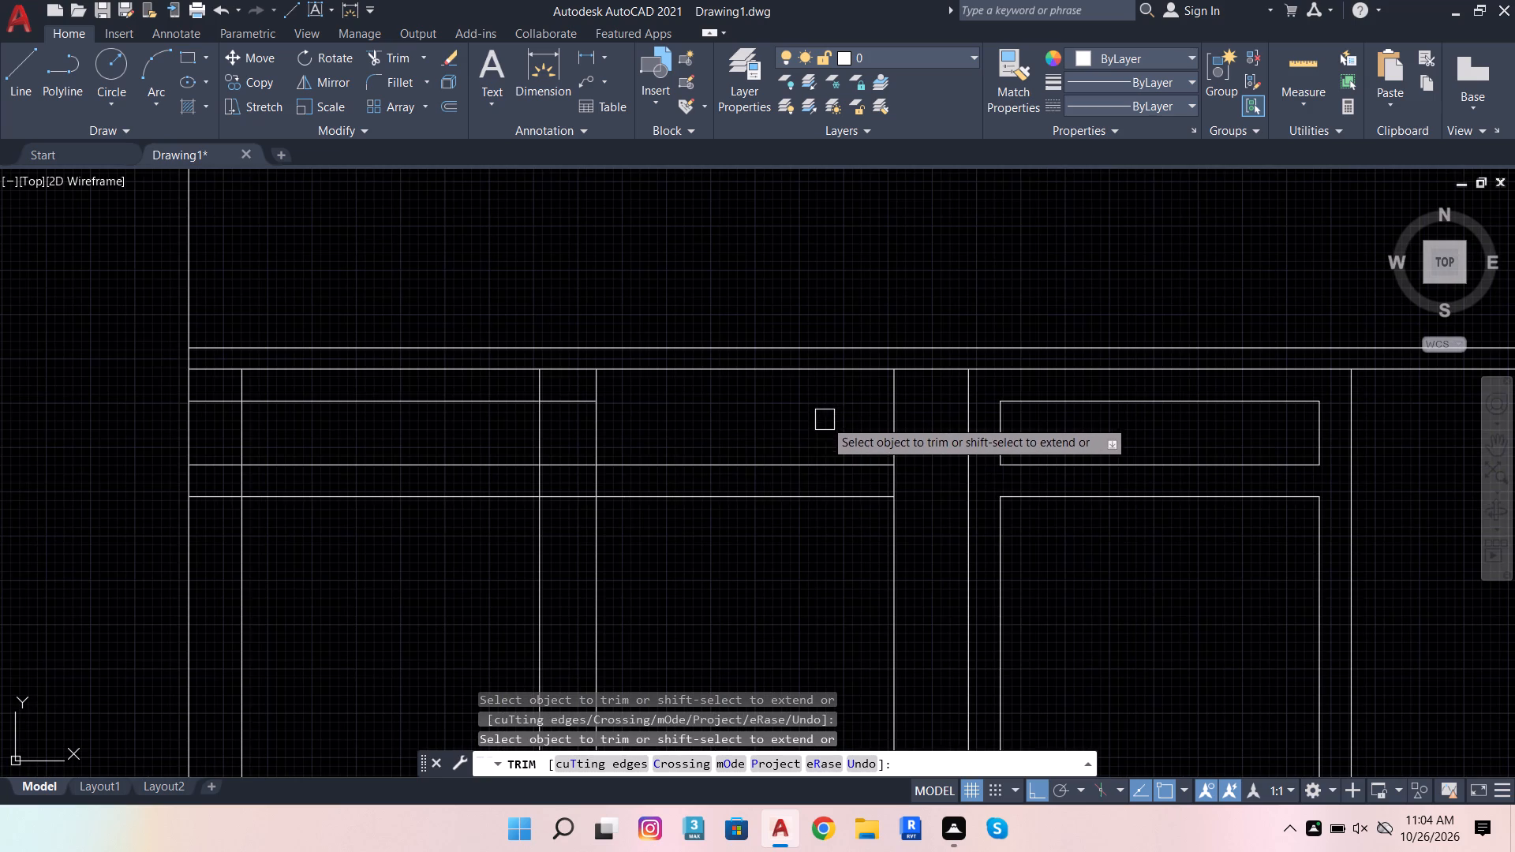
pyautogui.scroll(1, 541, 413)
pyautogui.click(570, 398)
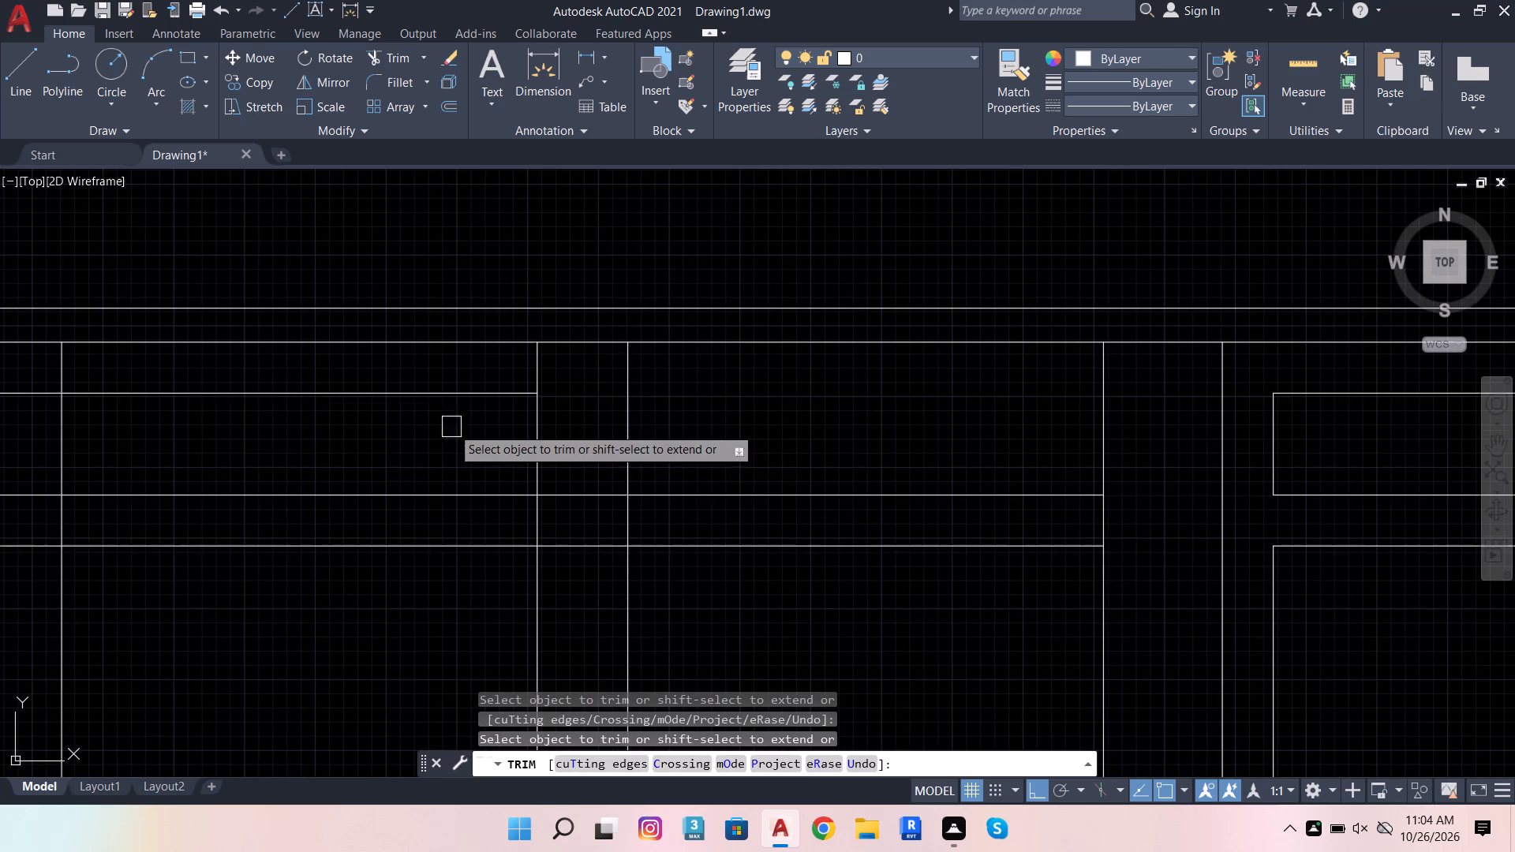
pyautogui.click(449, 390)
pyautogui.scroll(-3, 960, 497)
pyautogui.scroll(2, 758, 493)
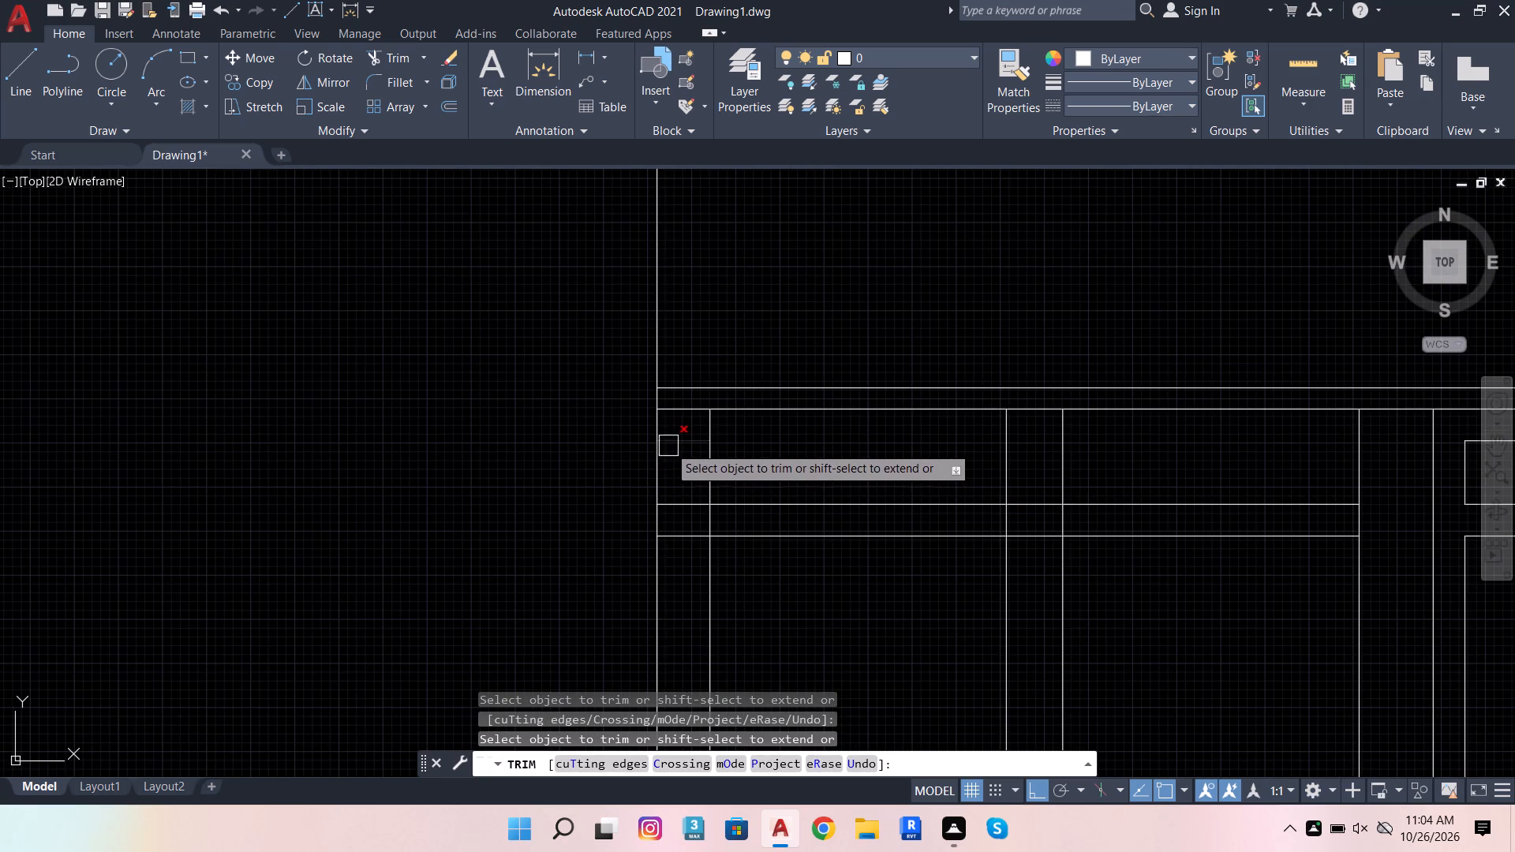
pyautogui.click(671, 445)
# Trim away the lowest of the three new horizontal lines across the bays left of the inset bay, keeping the middle one.
pyautogui.click(680, 532)
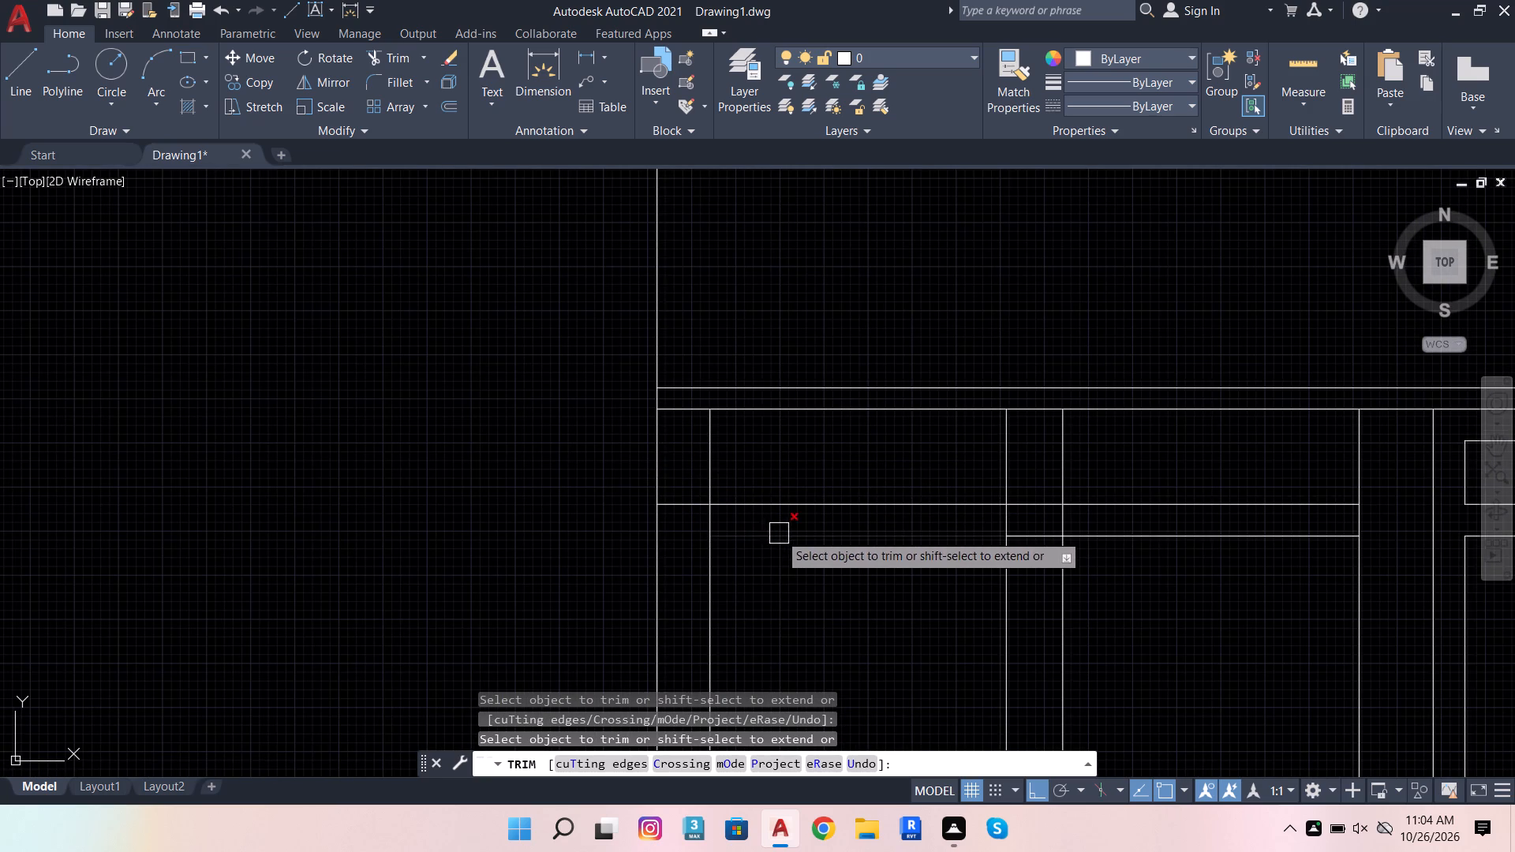
pyautogui.click(780, 534)
pyautogui.click(1031, 547)
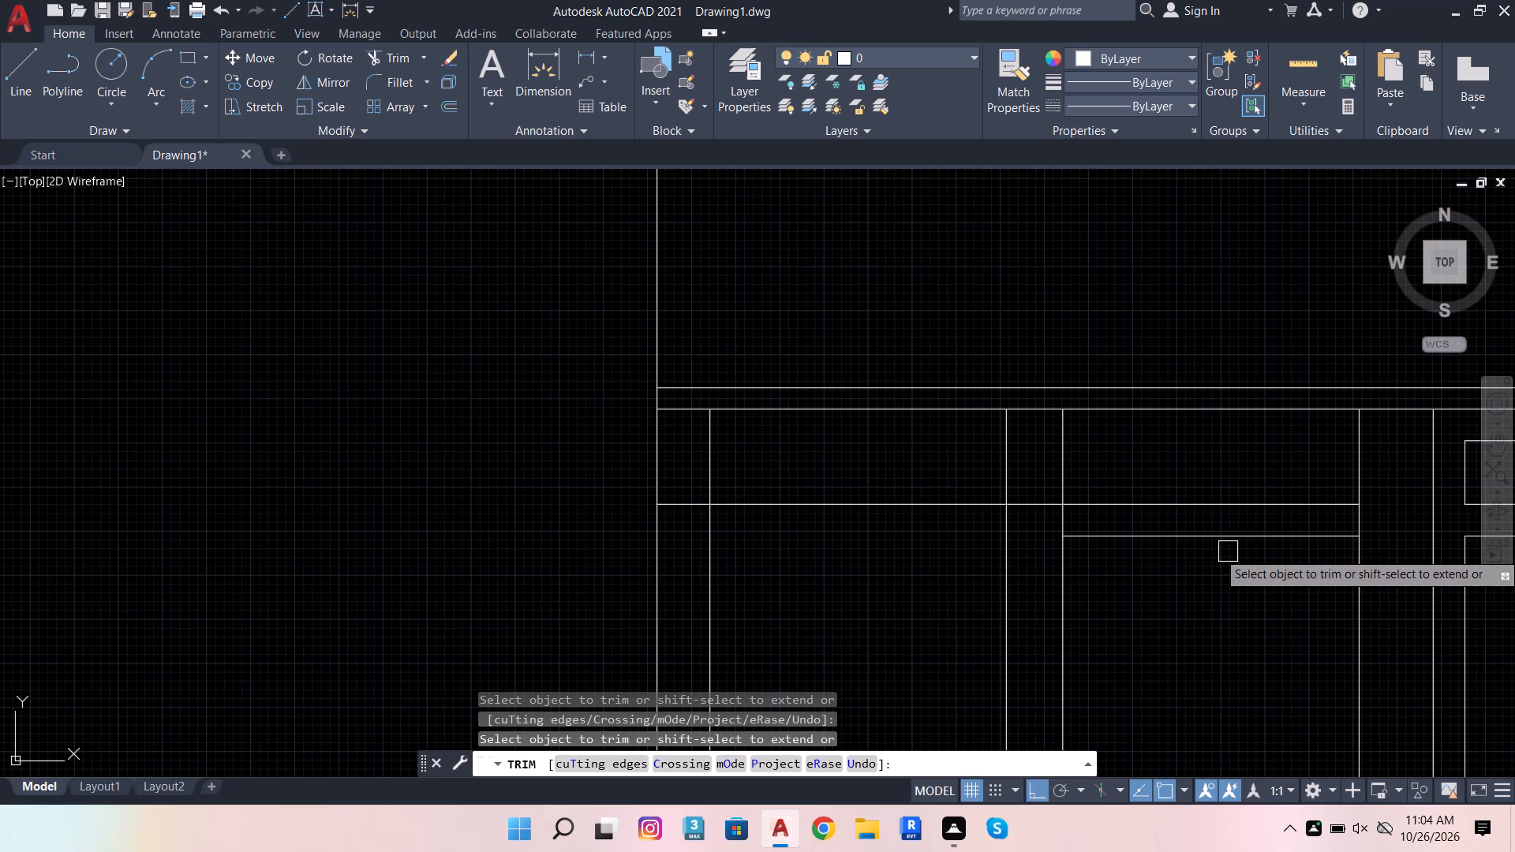
pyautogui.click(1224, 538)
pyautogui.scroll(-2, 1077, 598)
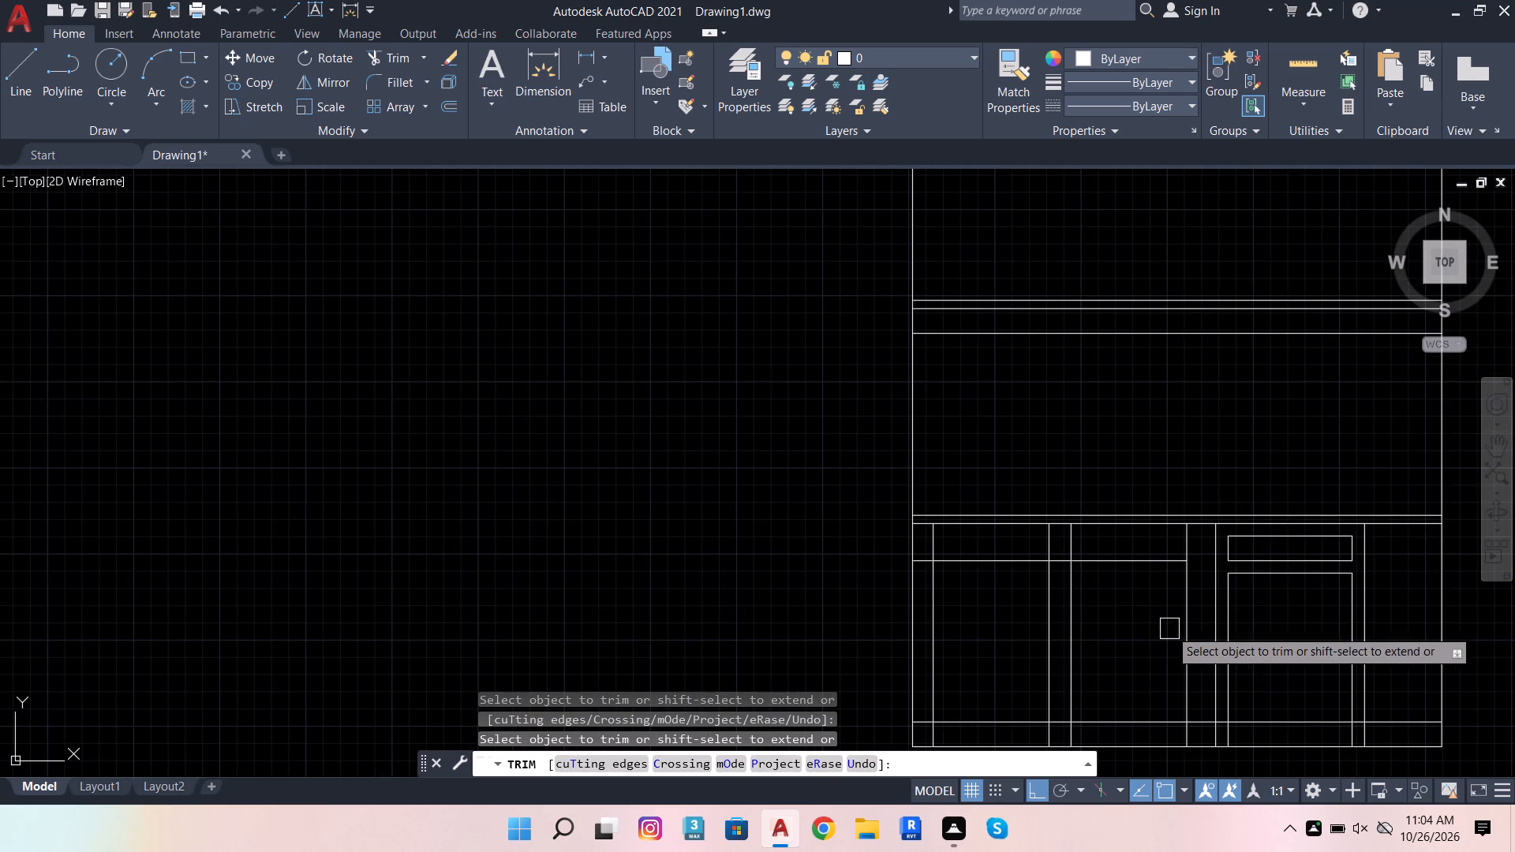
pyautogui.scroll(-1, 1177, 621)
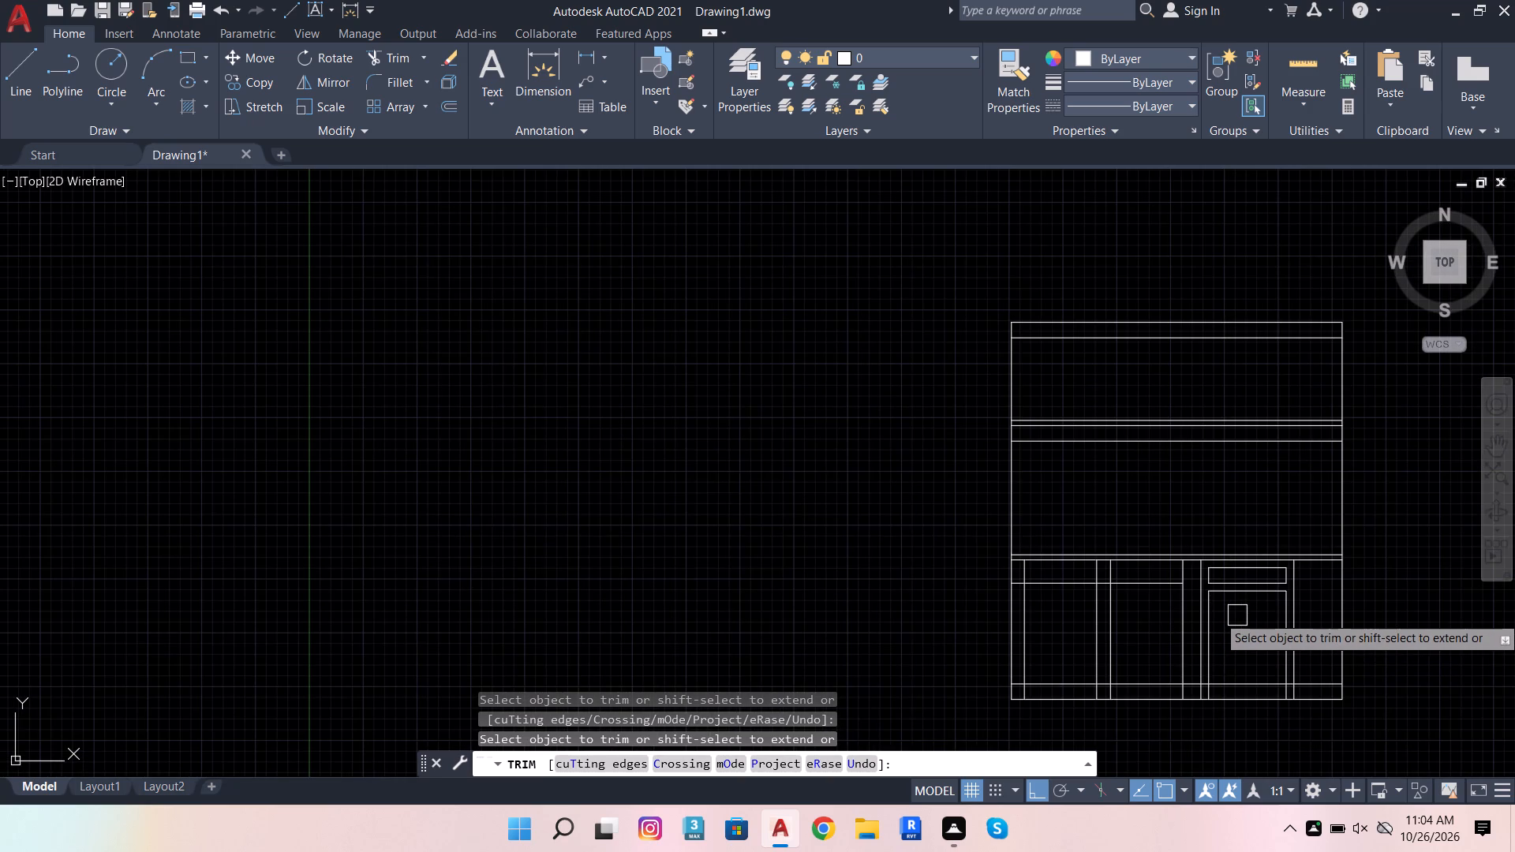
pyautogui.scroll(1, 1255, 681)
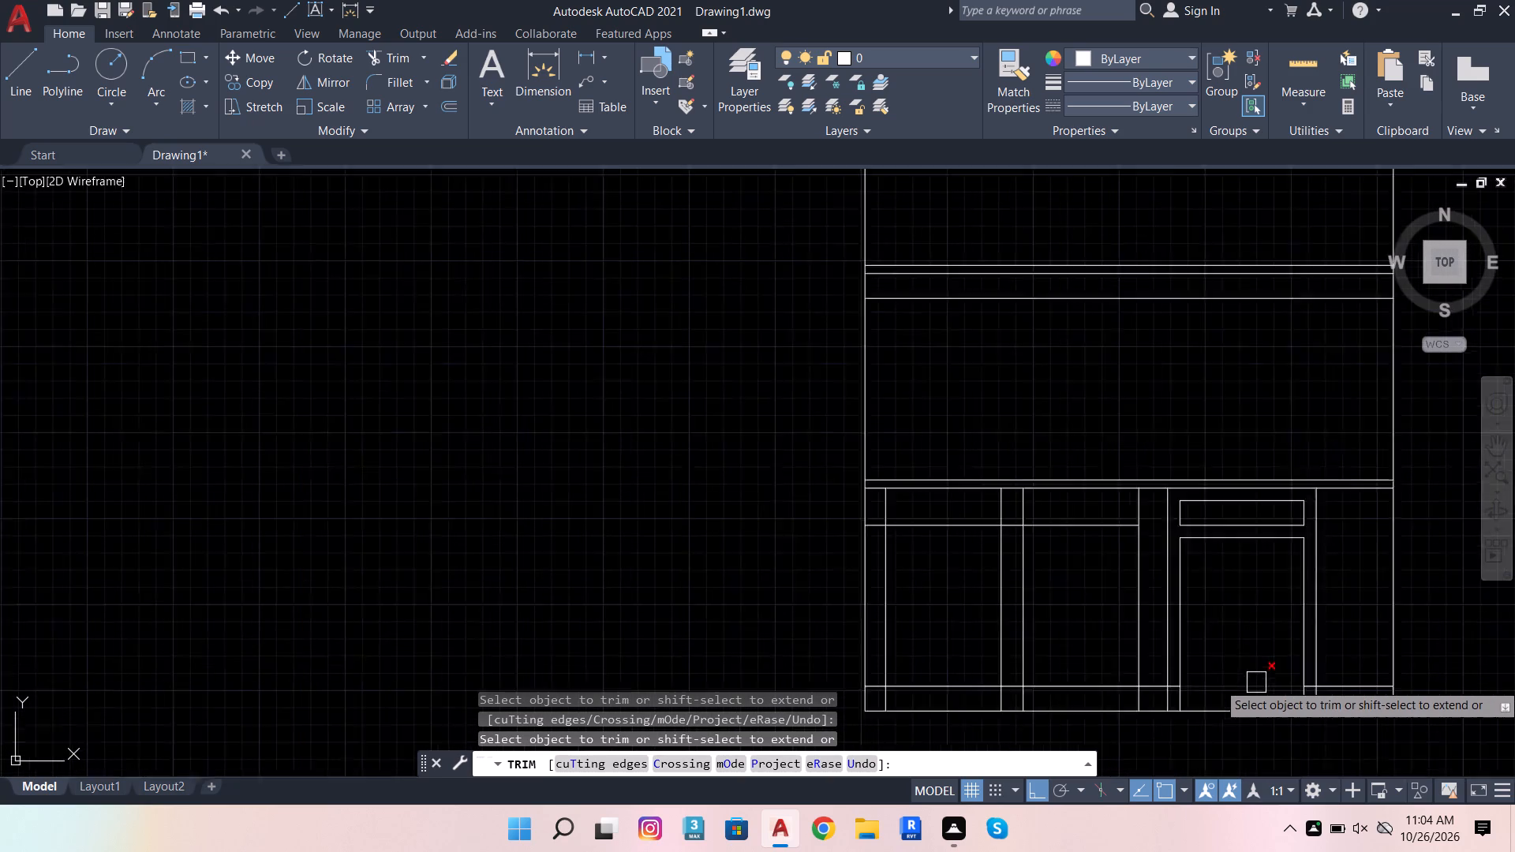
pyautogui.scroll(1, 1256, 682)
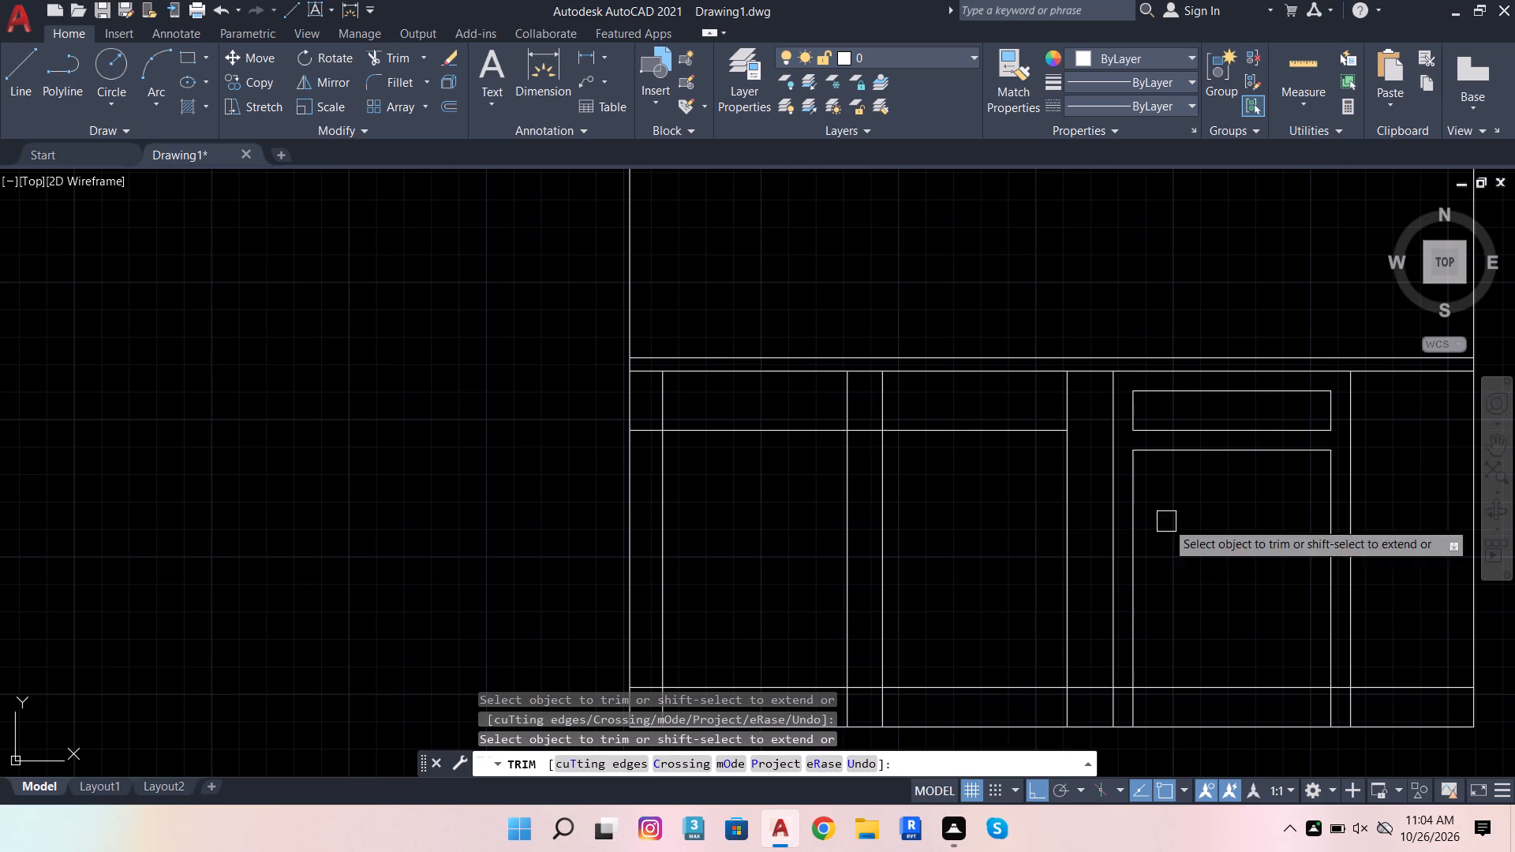
# Trim all the vertical lines between the lowest inner horizontal line and the outline's bottom edge, across every bay.
pyautogui.scroll(-2, 1113, 487)
pyautogui.scroll(2, 1166, 579)
pyautogui.scroll(2, 1326, 577)
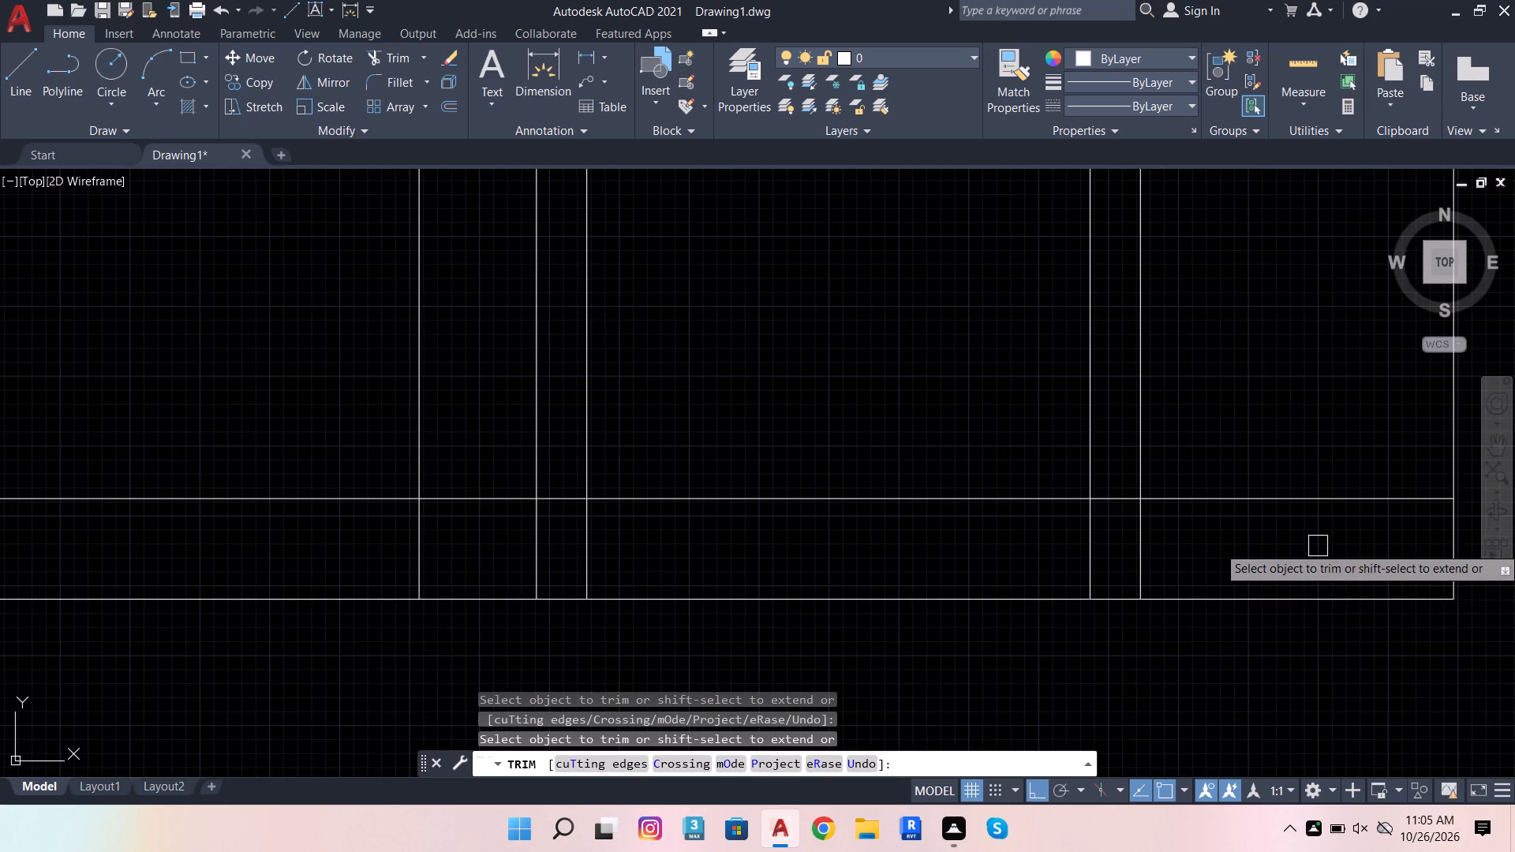
pyautogui.click(1318, 546)
pyautogui.scroll(-4, 1291, 561)
pyautogui.scroll(2, 1024, 573)
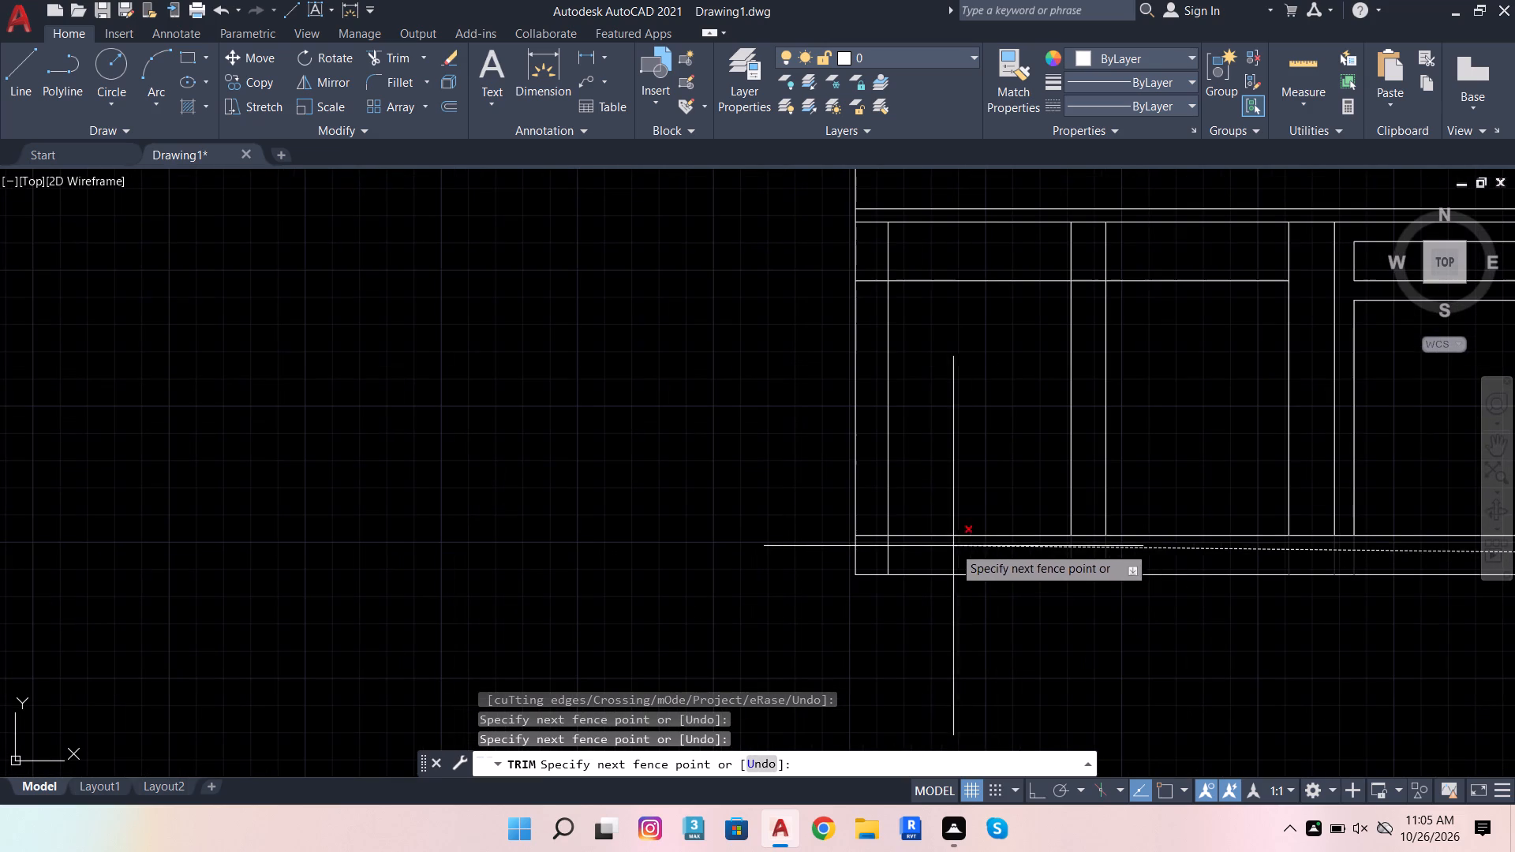
pyautogui.click(879, 554)
pyautogui.scroll(-2, 808, 586)
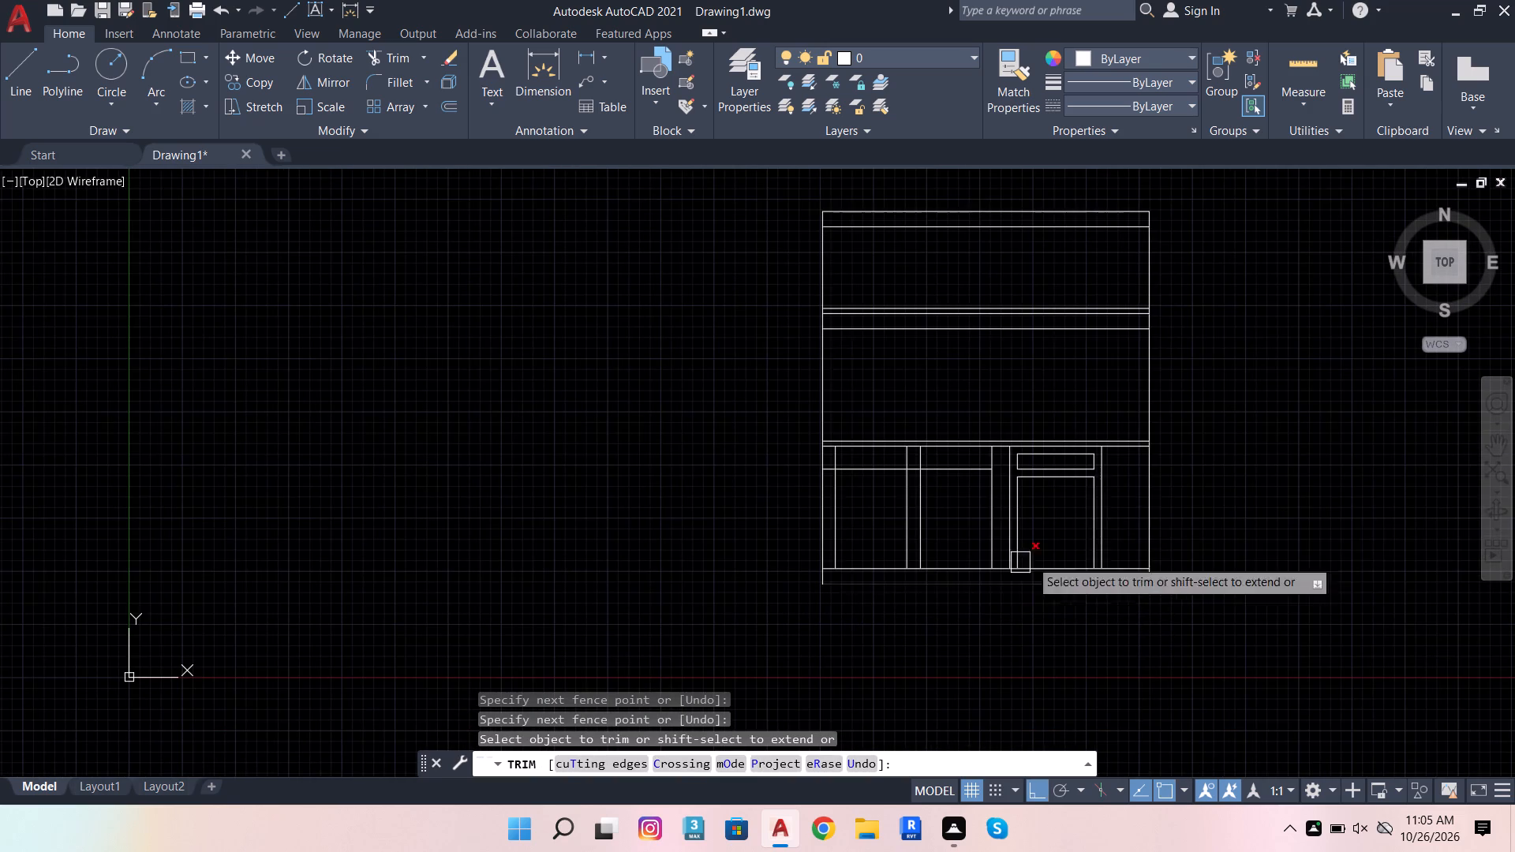
# Trim the four vertical segments above the remaining horizontal line in the bays left of the inset bay.
pyautogui.scroll(2, 1098, 473)
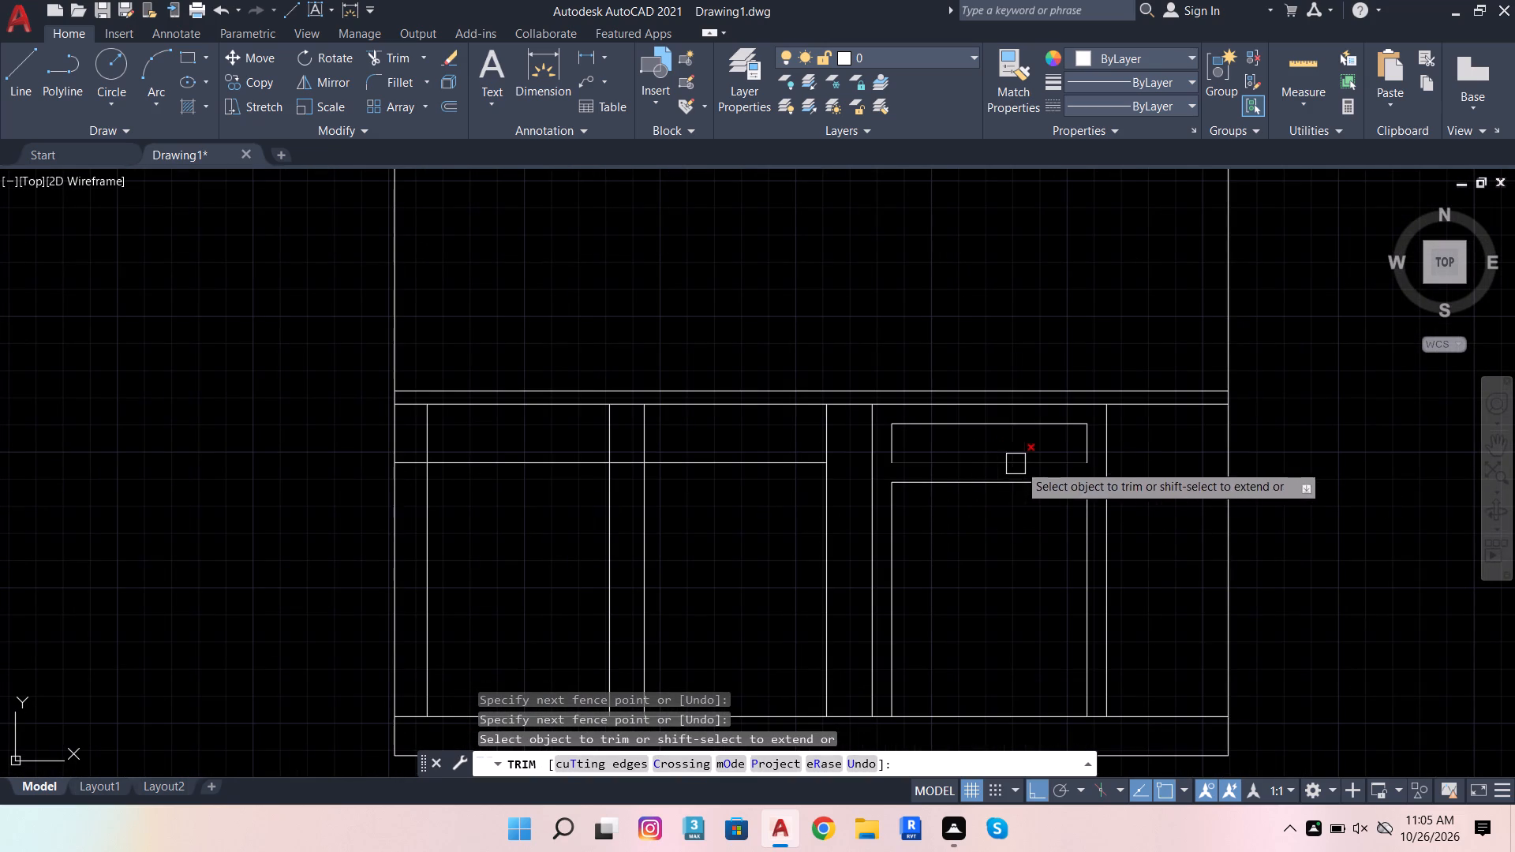
pyautogui.click(417, 431)
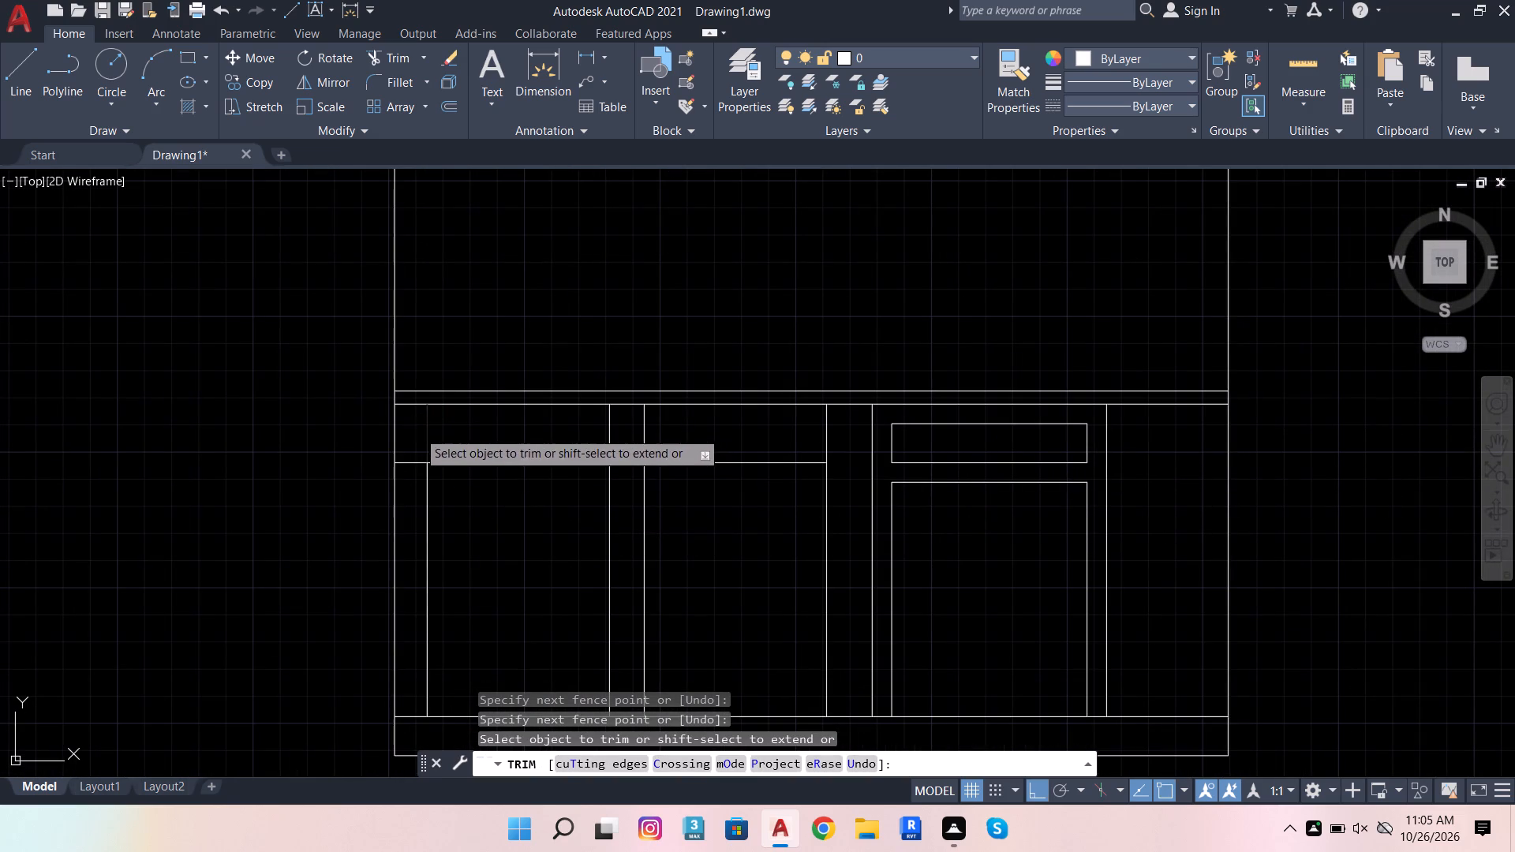
pyautogui.click(587, 437)
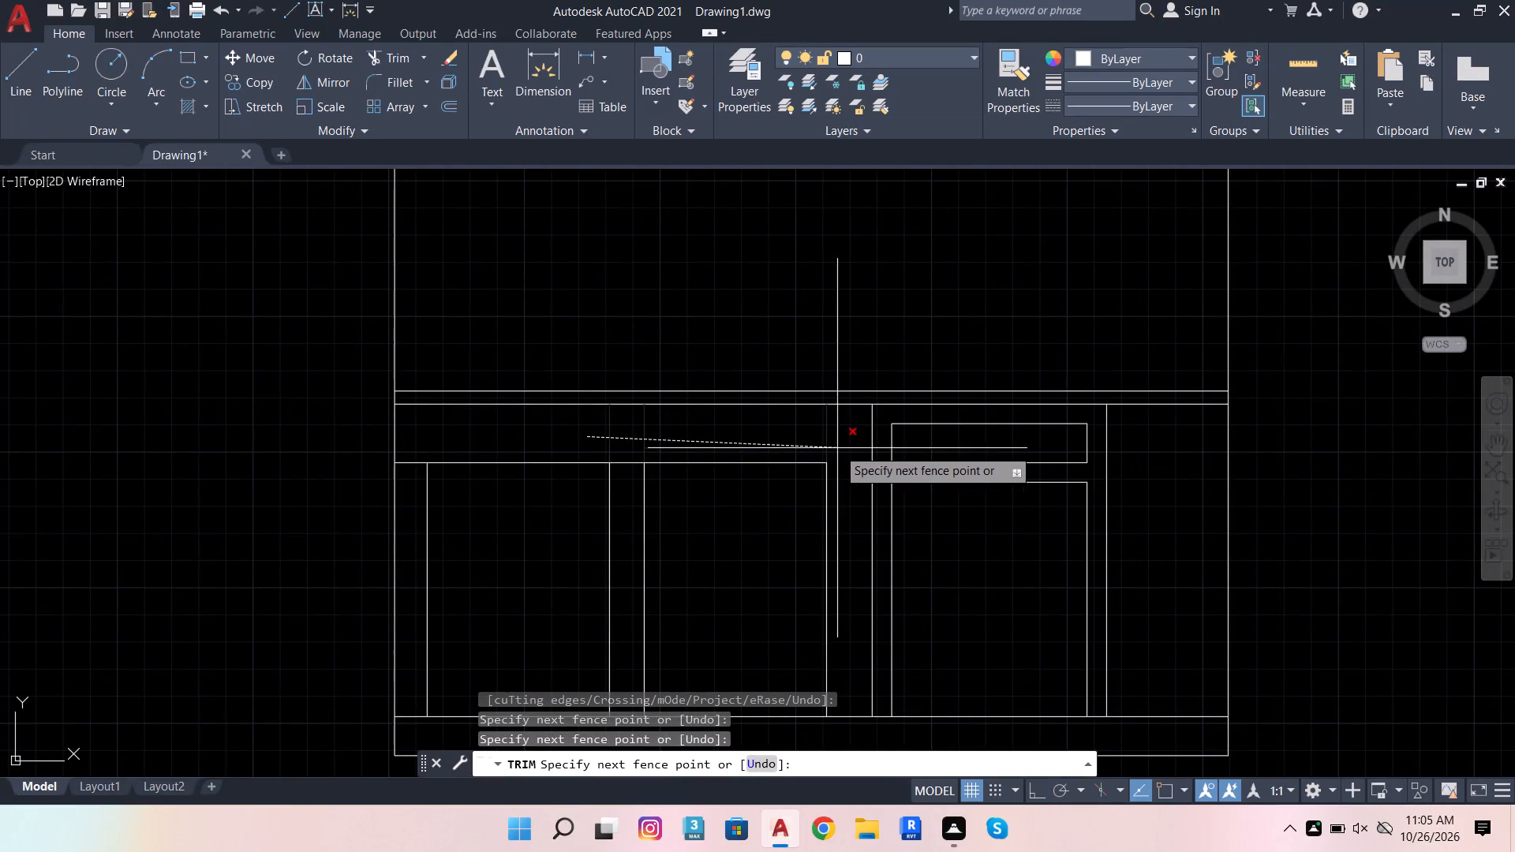
pyautogui.click(842, 450)
# Trim the horizontal line between the two left openings and between the outline's left edge and the first opening.
pyautogui.scroll(2, 621, 473)
pyautogui.click(626, 469)
pyautogui.click(624, 424)
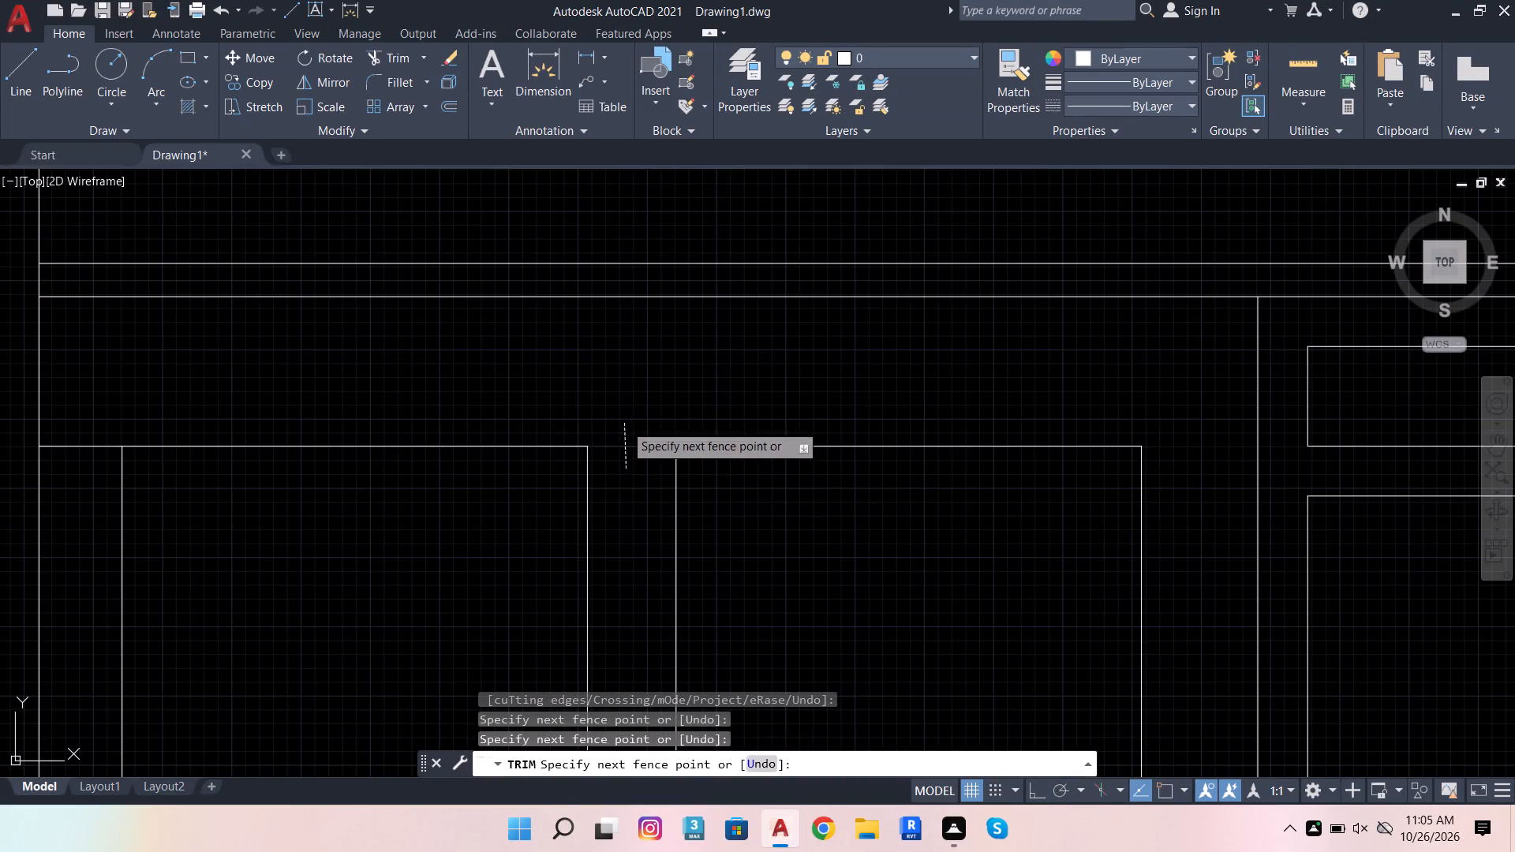
pyautogui.scroll(-4, 649, 518)
pyautogui.scroll(3, 537, 516)
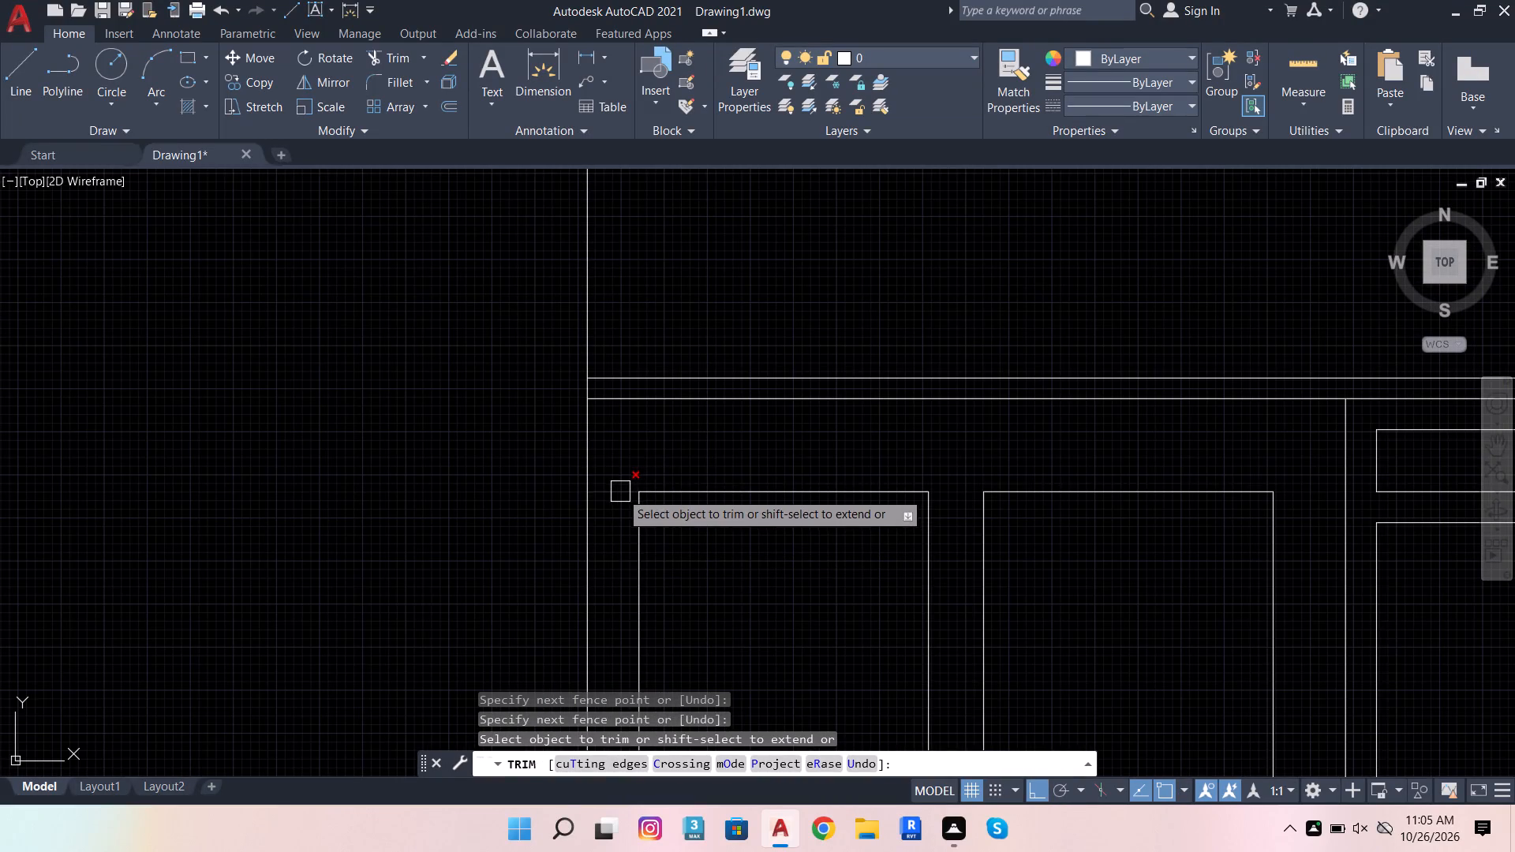
pyautogui.click(620, 491)
pyautogui.scroll(-4, 700, 446)
pyautogui.scroll(3, 806, 445)
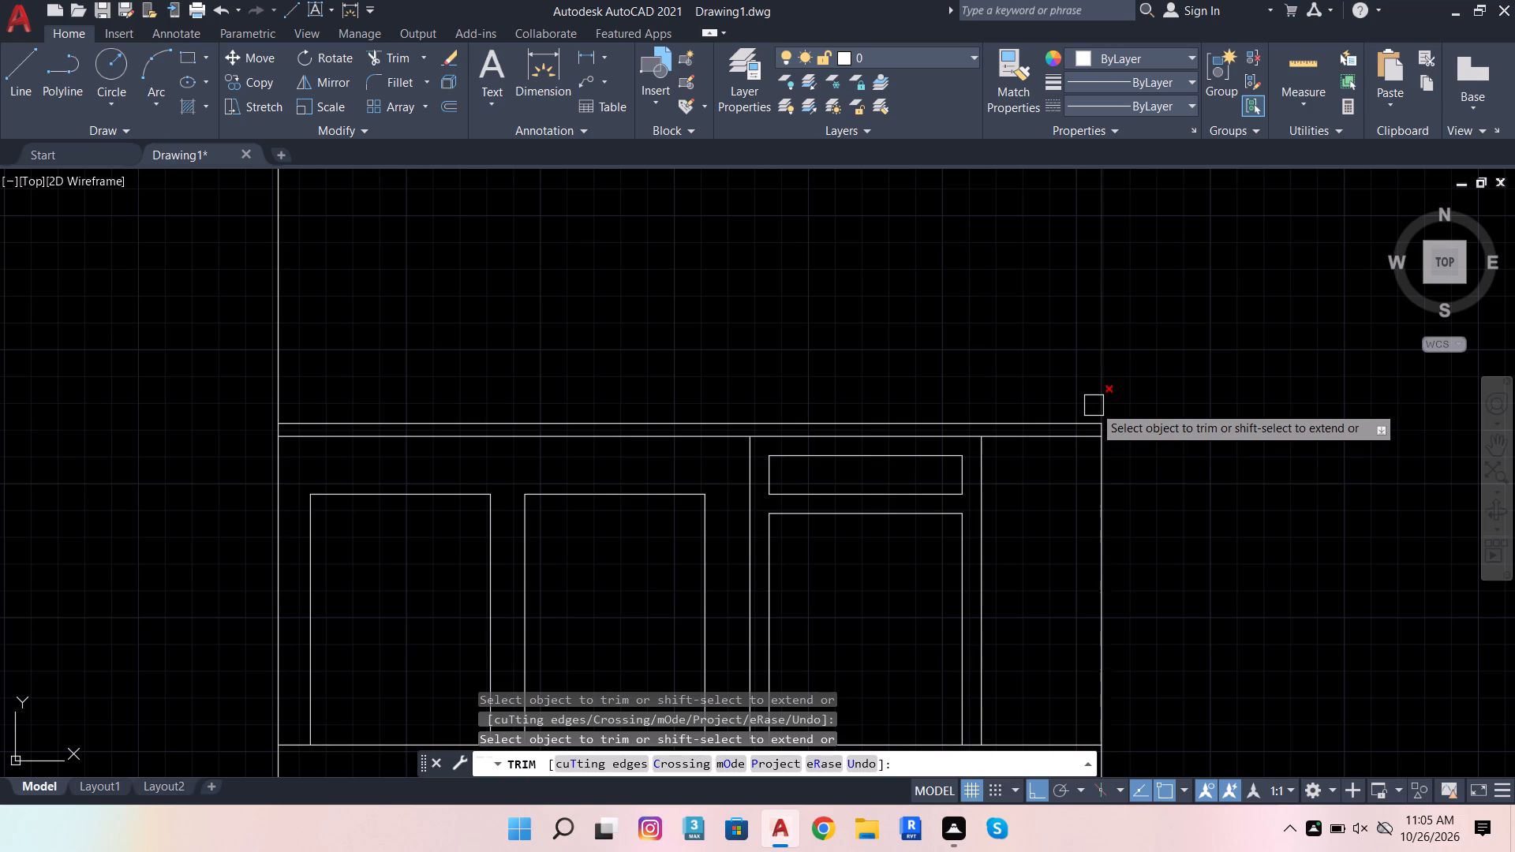
# Dimension the width of the small upper rectangle in the inset bay, placing the dimension just below its bottom edge.
pyautogui.click(545, 86)
pyautogui.scroll(2, 821, 491)
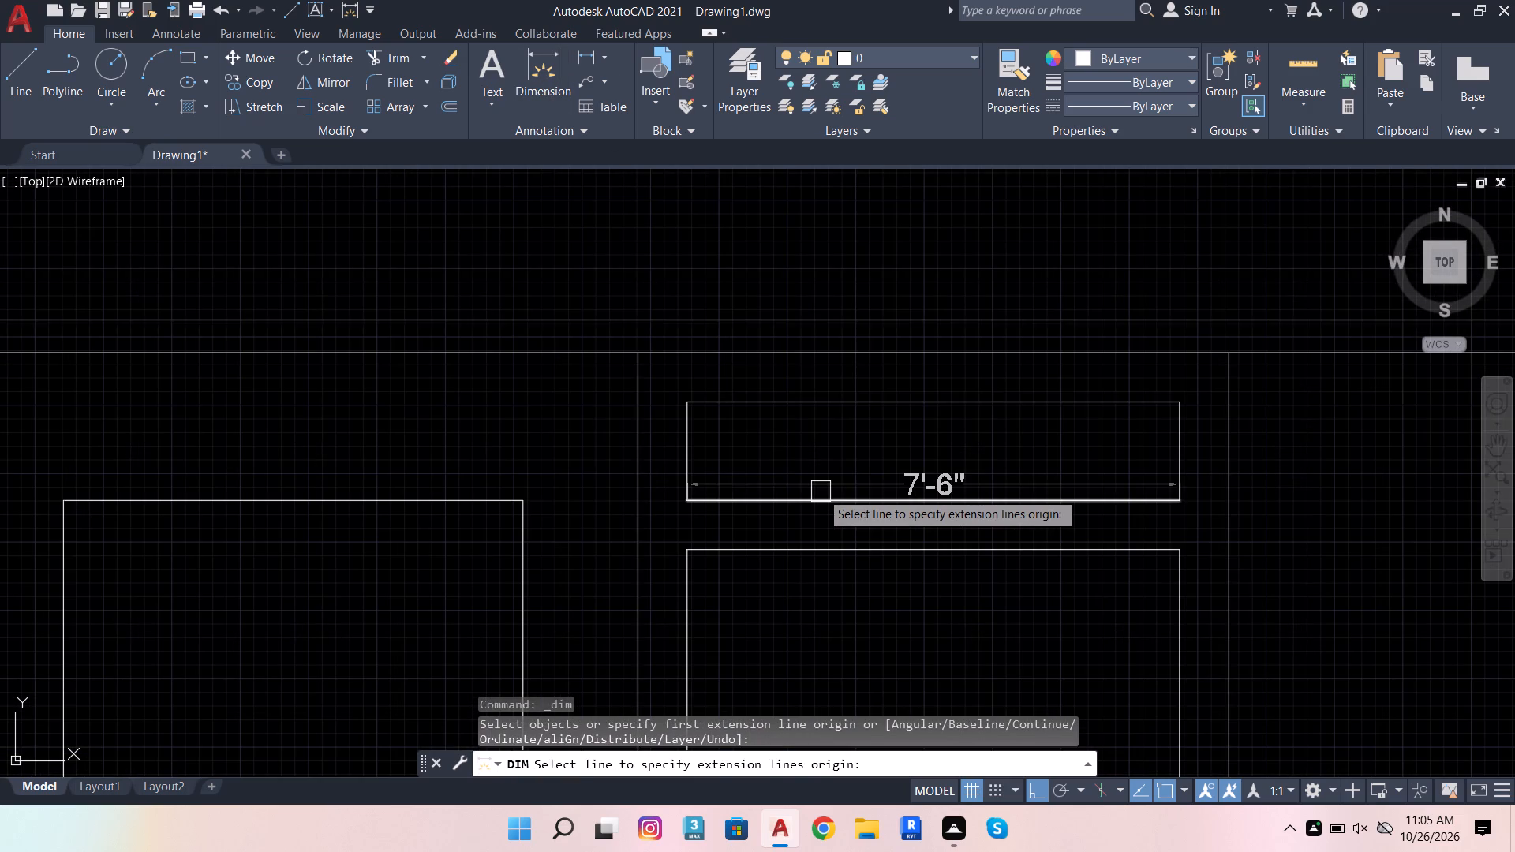
pyautogui.click(821, 491)
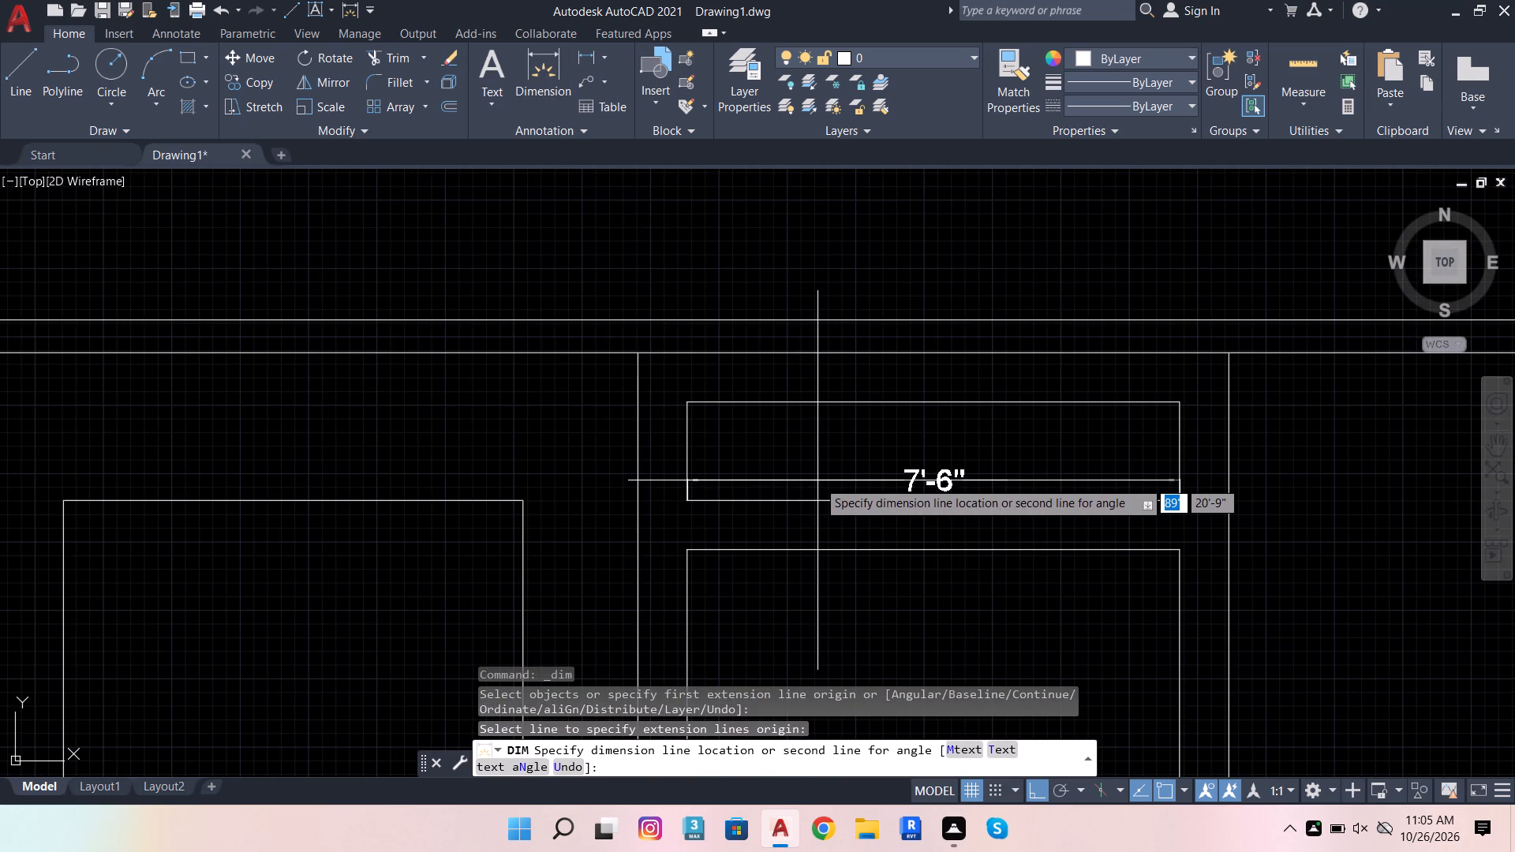
pyautogui.scroll(2, 825, 519)
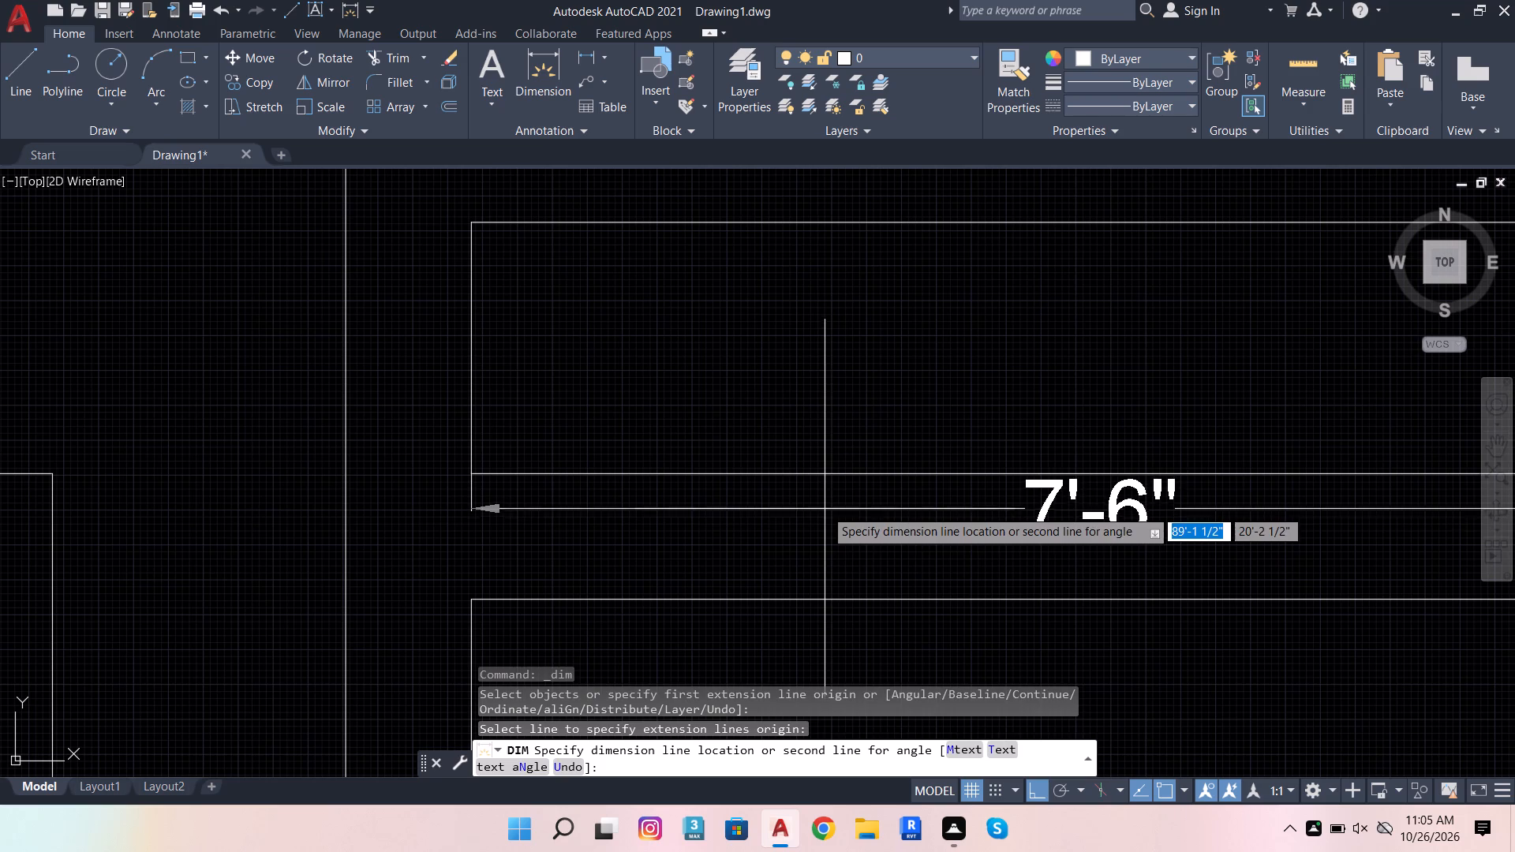
pyautogui.click(825, 507)
pyautogui.scroll(-3, 915, 412)
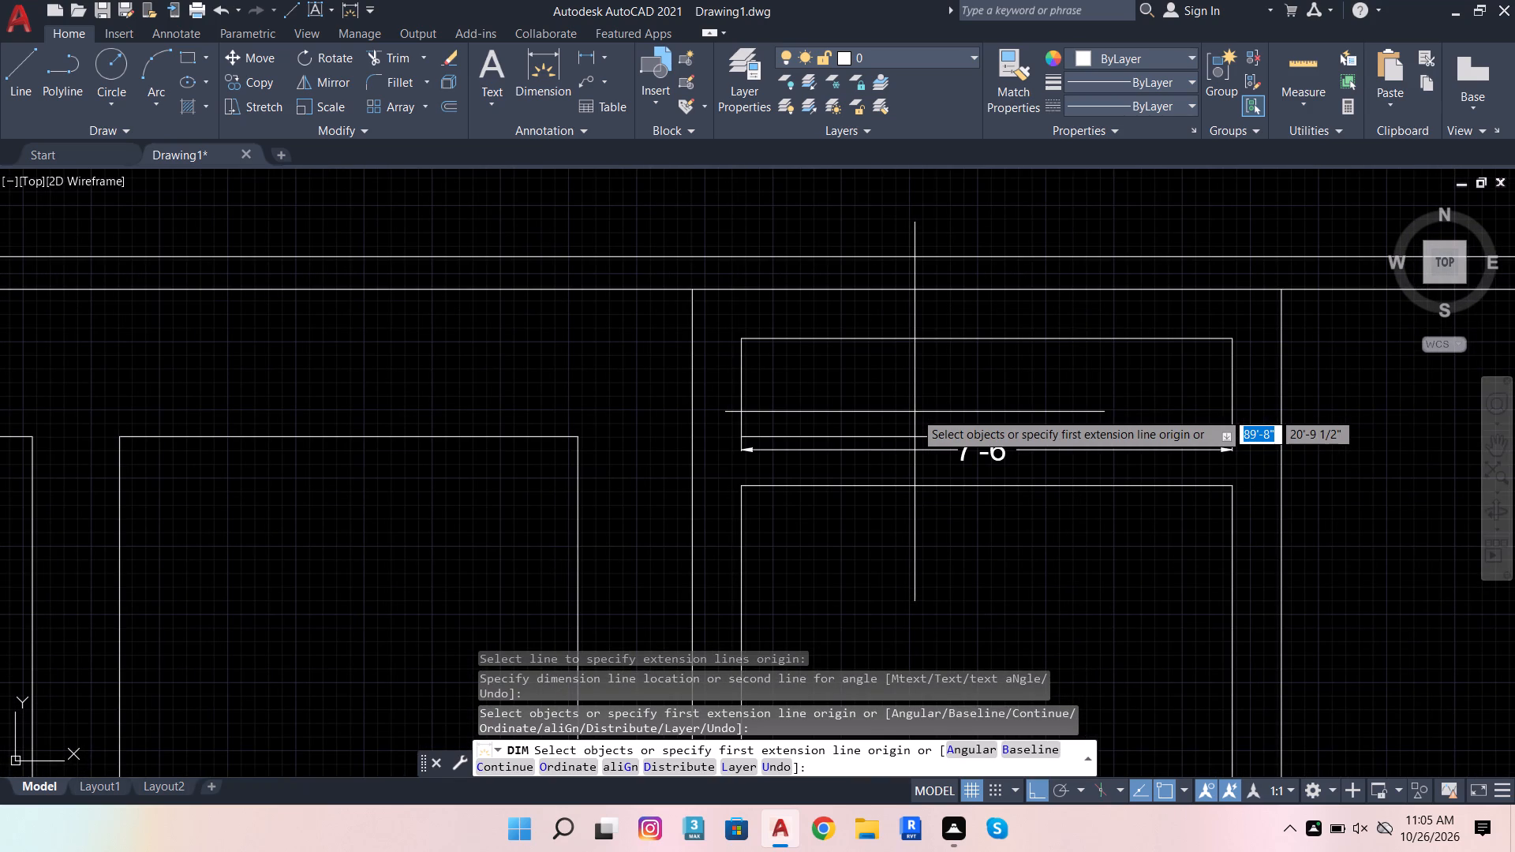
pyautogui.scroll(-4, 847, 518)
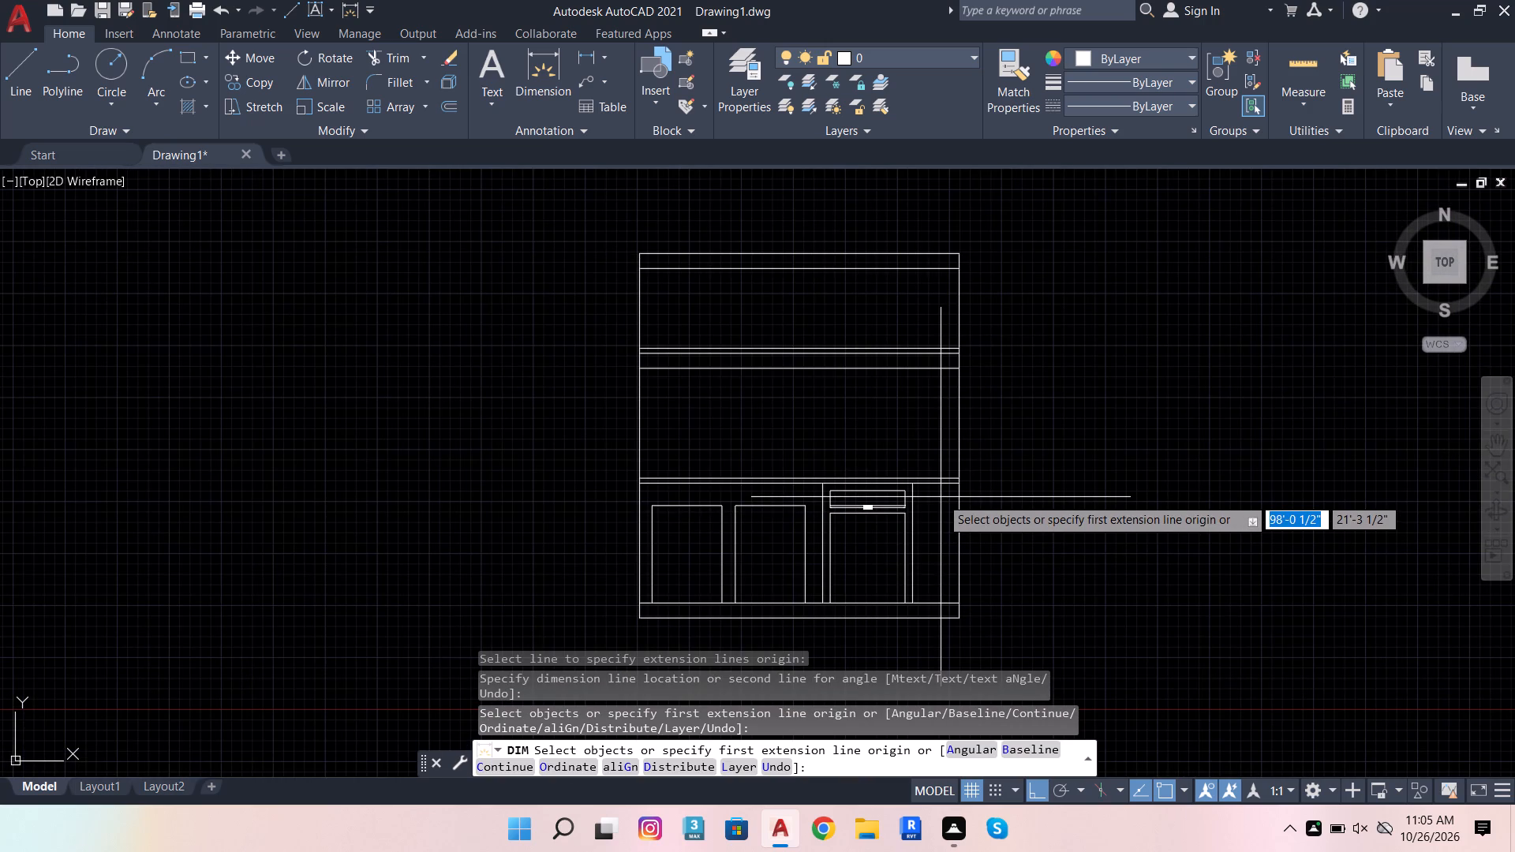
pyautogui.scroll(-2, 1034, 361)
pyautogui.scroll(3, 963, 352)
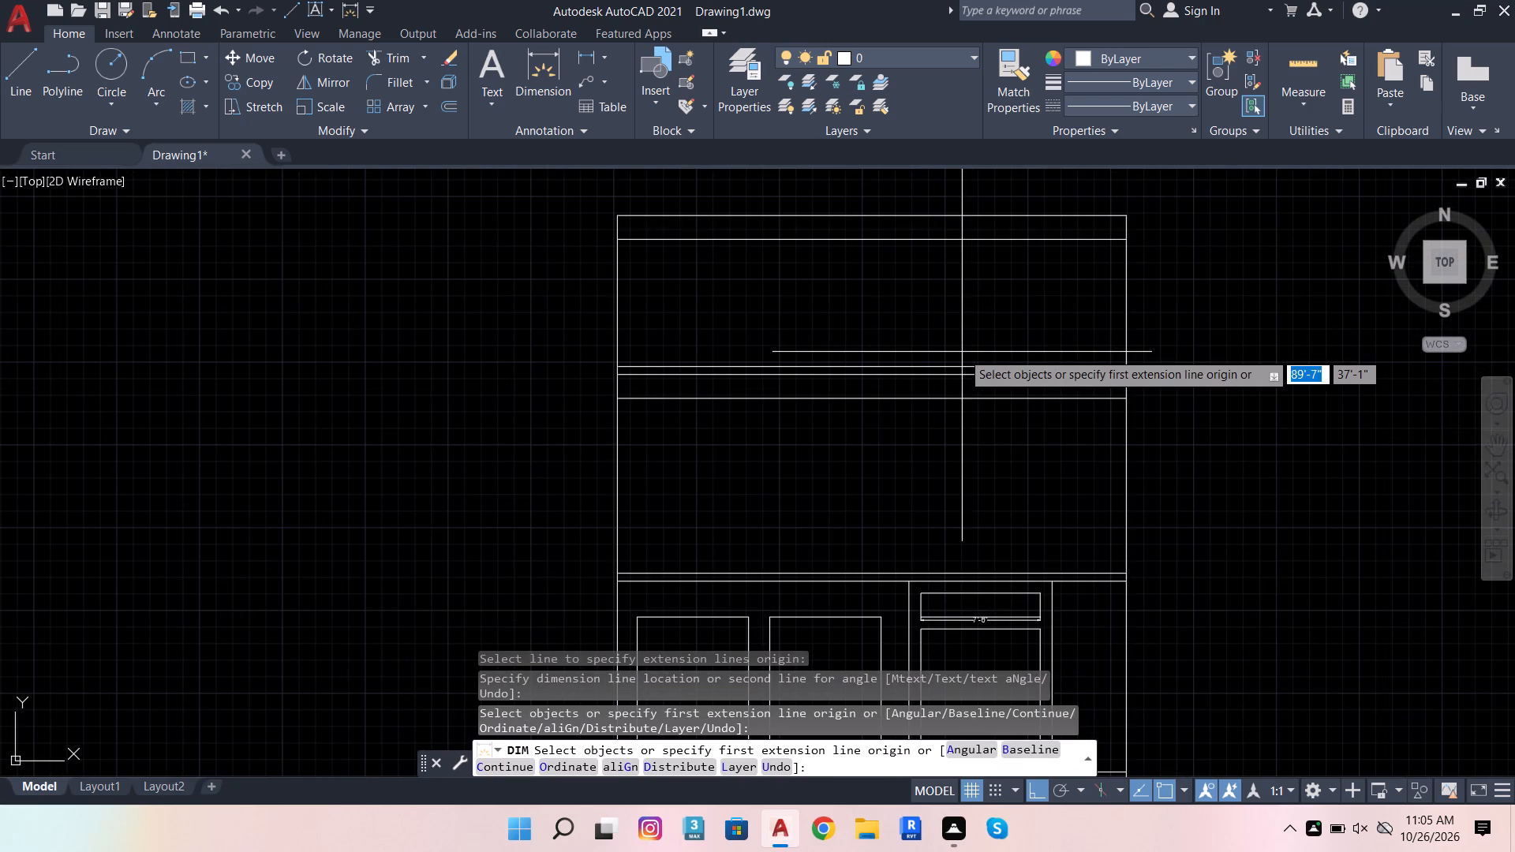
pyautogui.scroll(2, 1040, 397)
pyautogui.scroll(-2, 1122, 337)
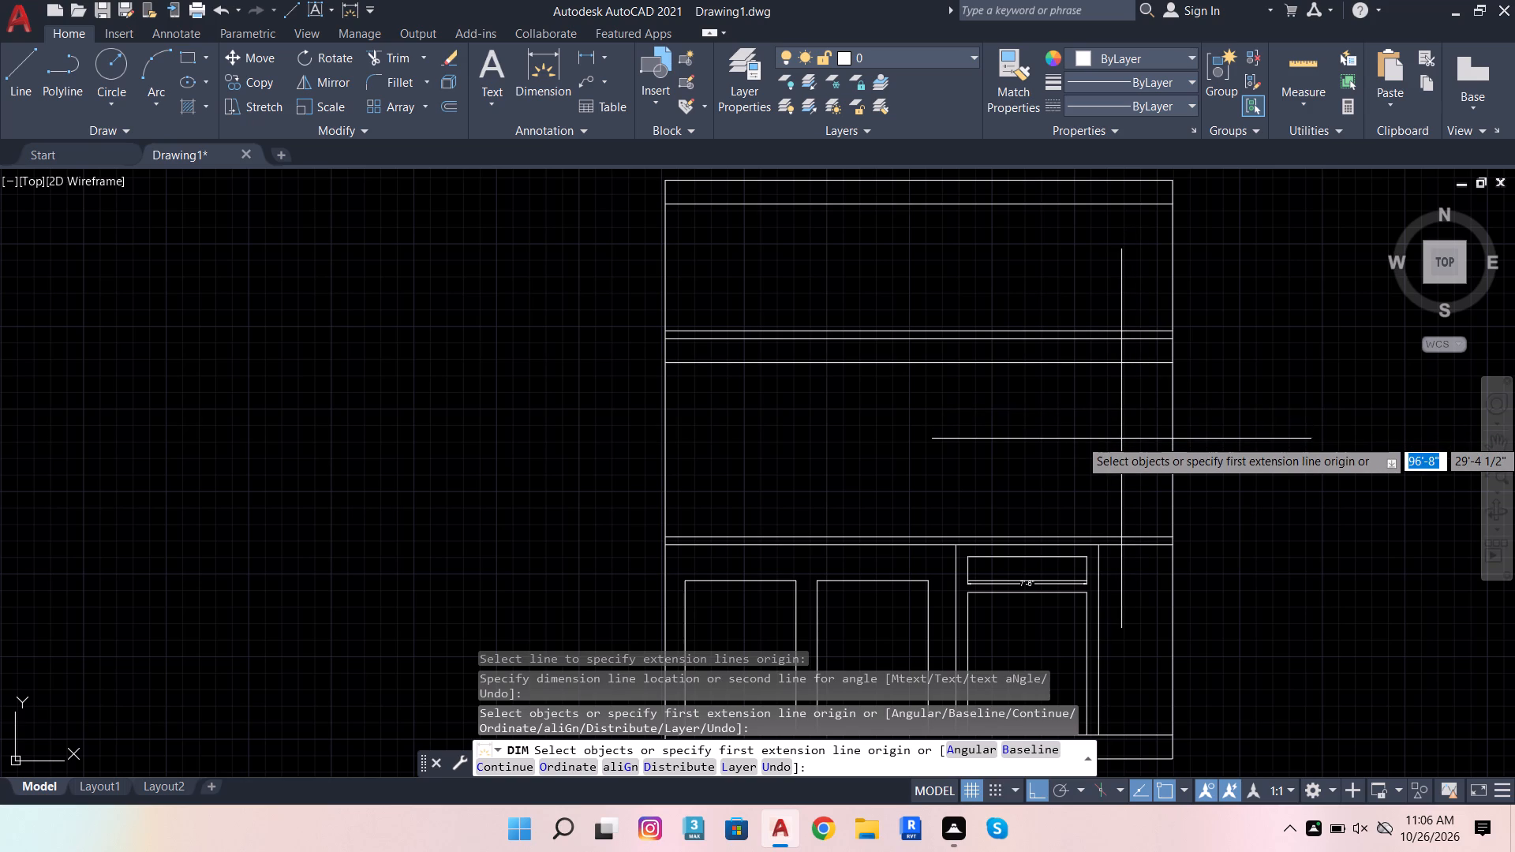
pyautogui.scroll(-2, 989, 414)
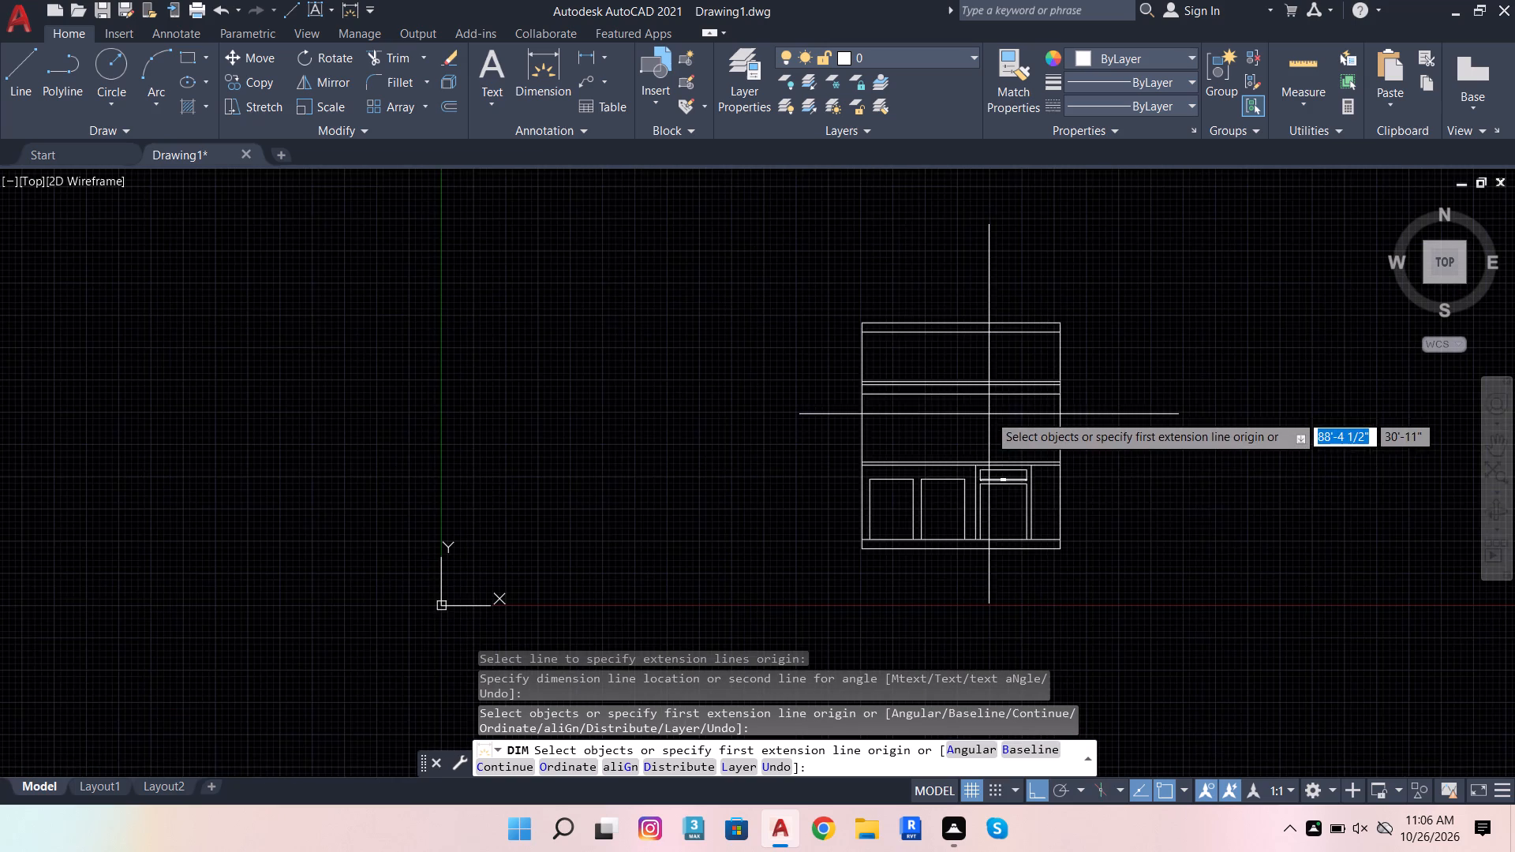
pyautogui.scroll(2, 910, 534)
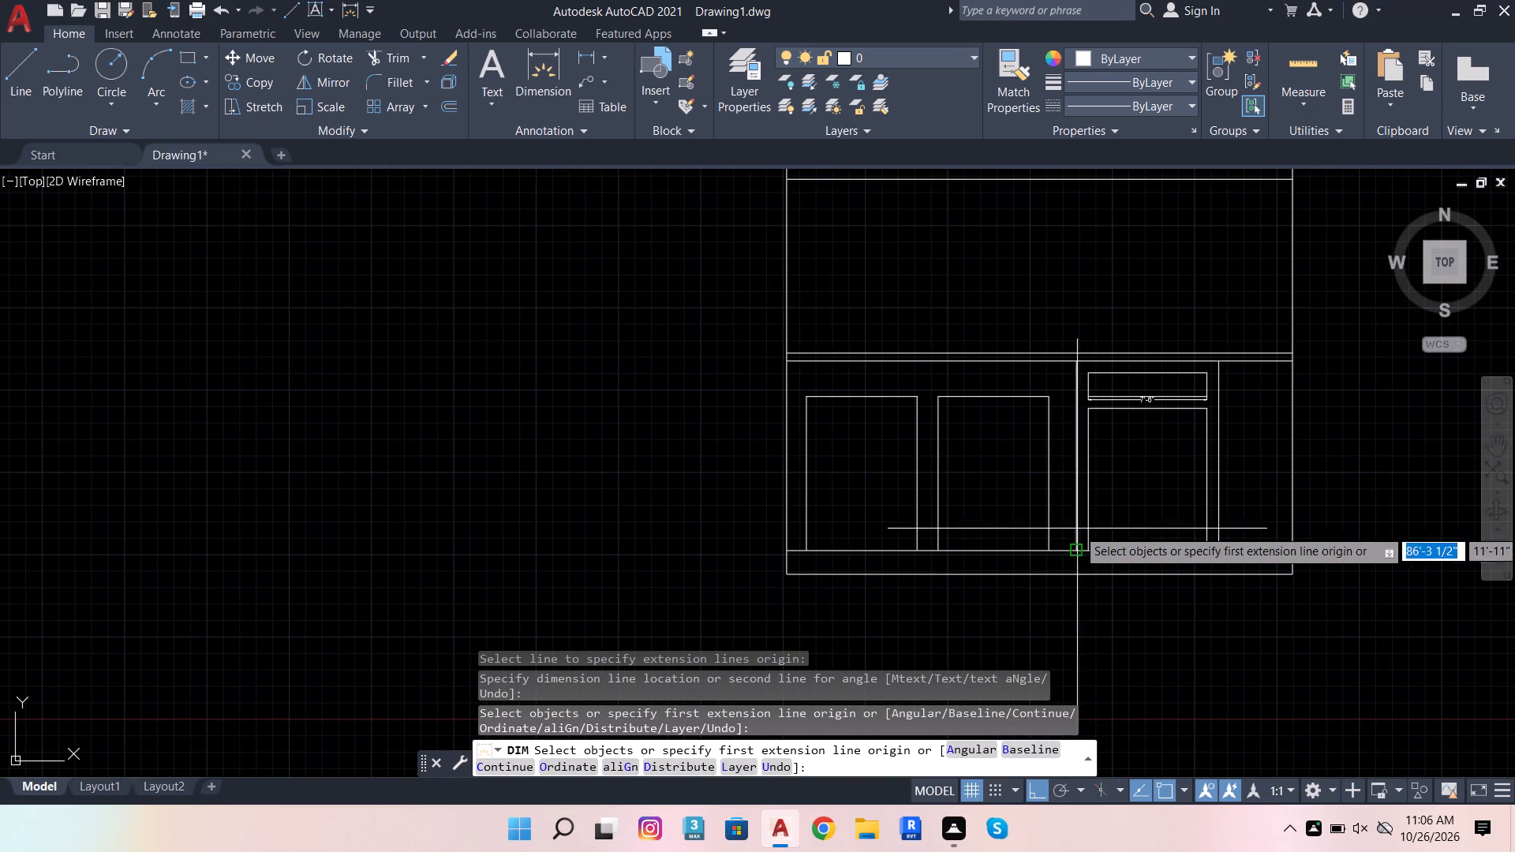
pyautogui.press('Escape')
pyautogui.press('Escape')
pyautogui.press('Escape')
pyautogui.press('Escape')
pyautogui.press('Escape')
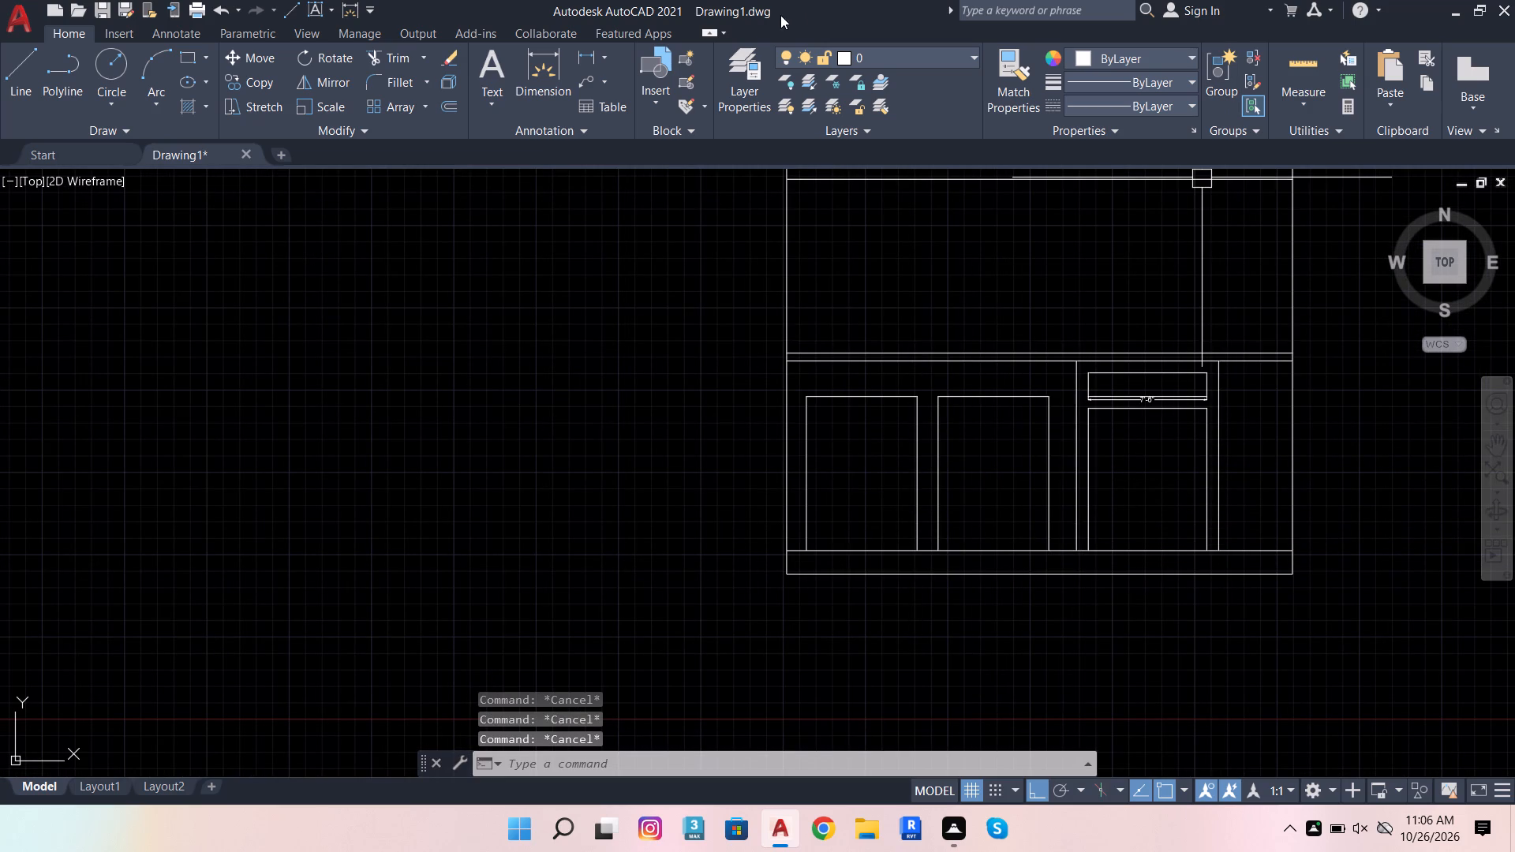
# Dimension the small upper rectangle's height, placing the dimension just inside its left edge.
pyautogui.press('space')
pyautogui.scroll(5, 1138, 409)
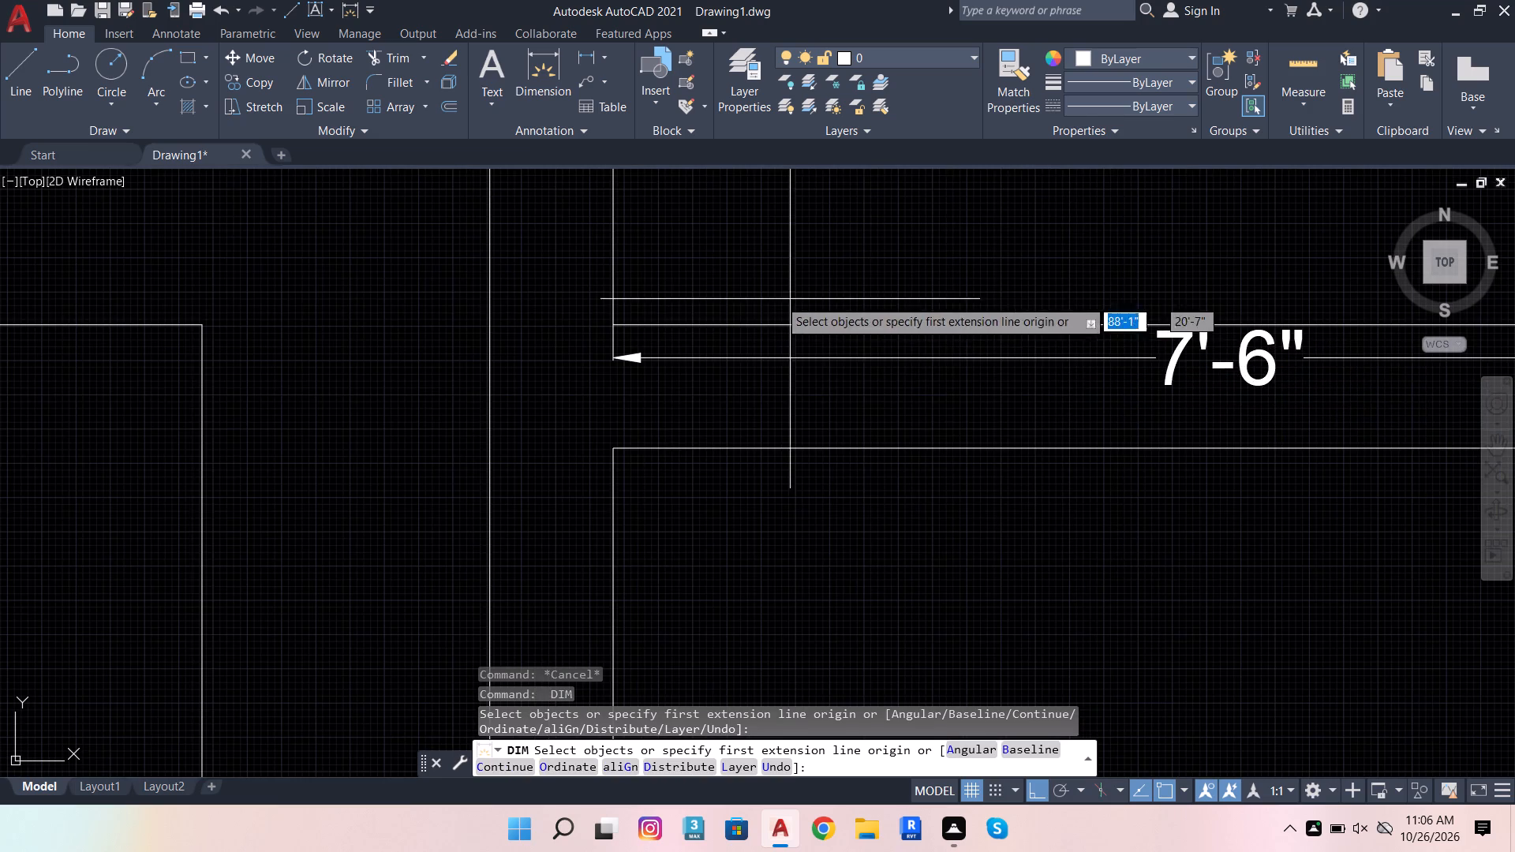
pyautogui.click(613, 278)
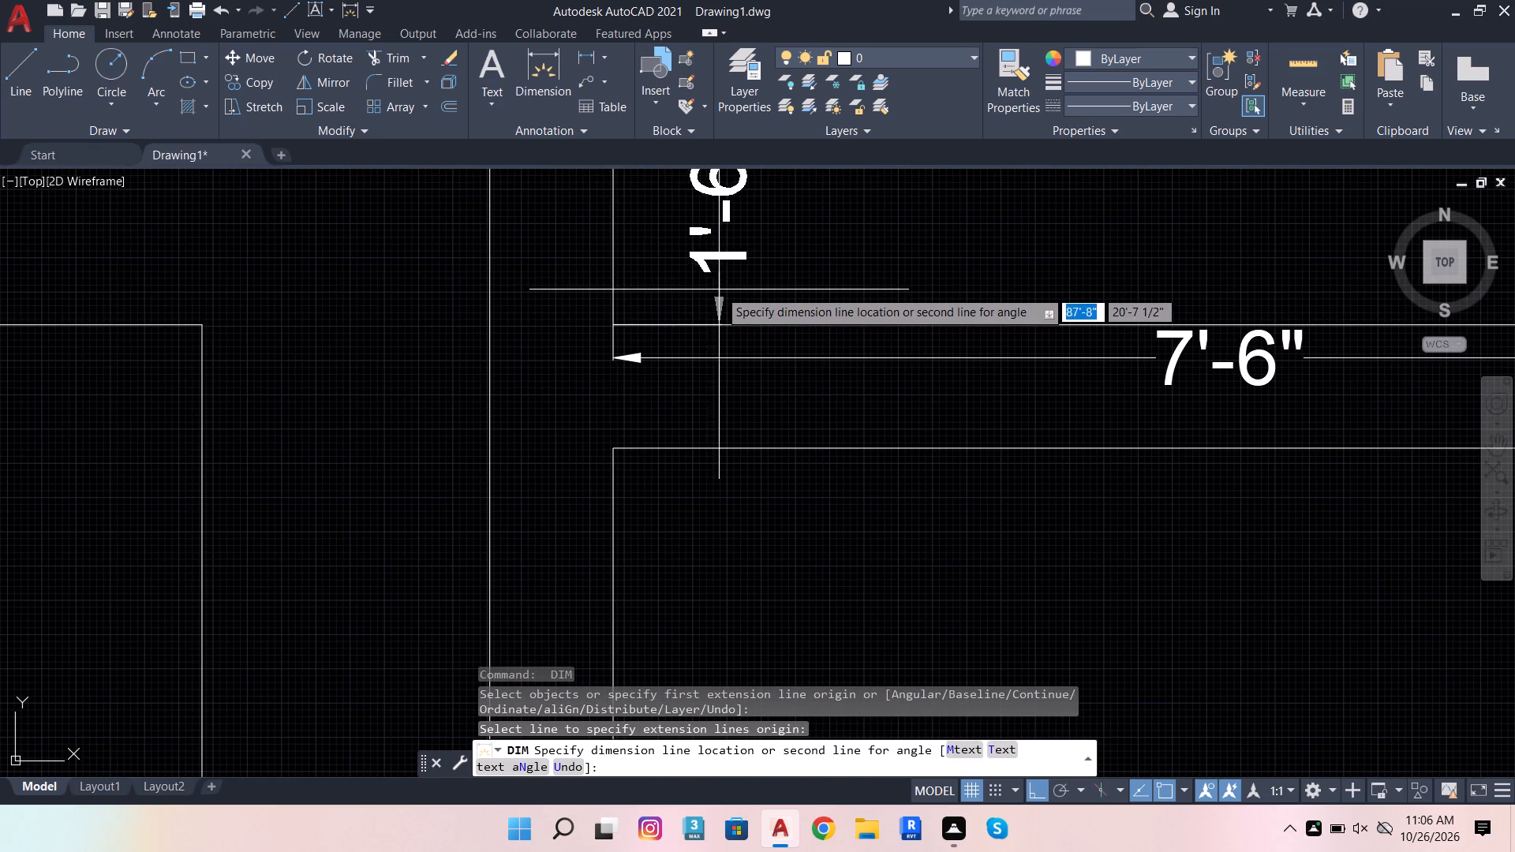
pyautogui.scroll(-1, 719, 290)
pyautogui.scroll(-2, 790, 342)
pyautogui.scroll(2, 799, 305)
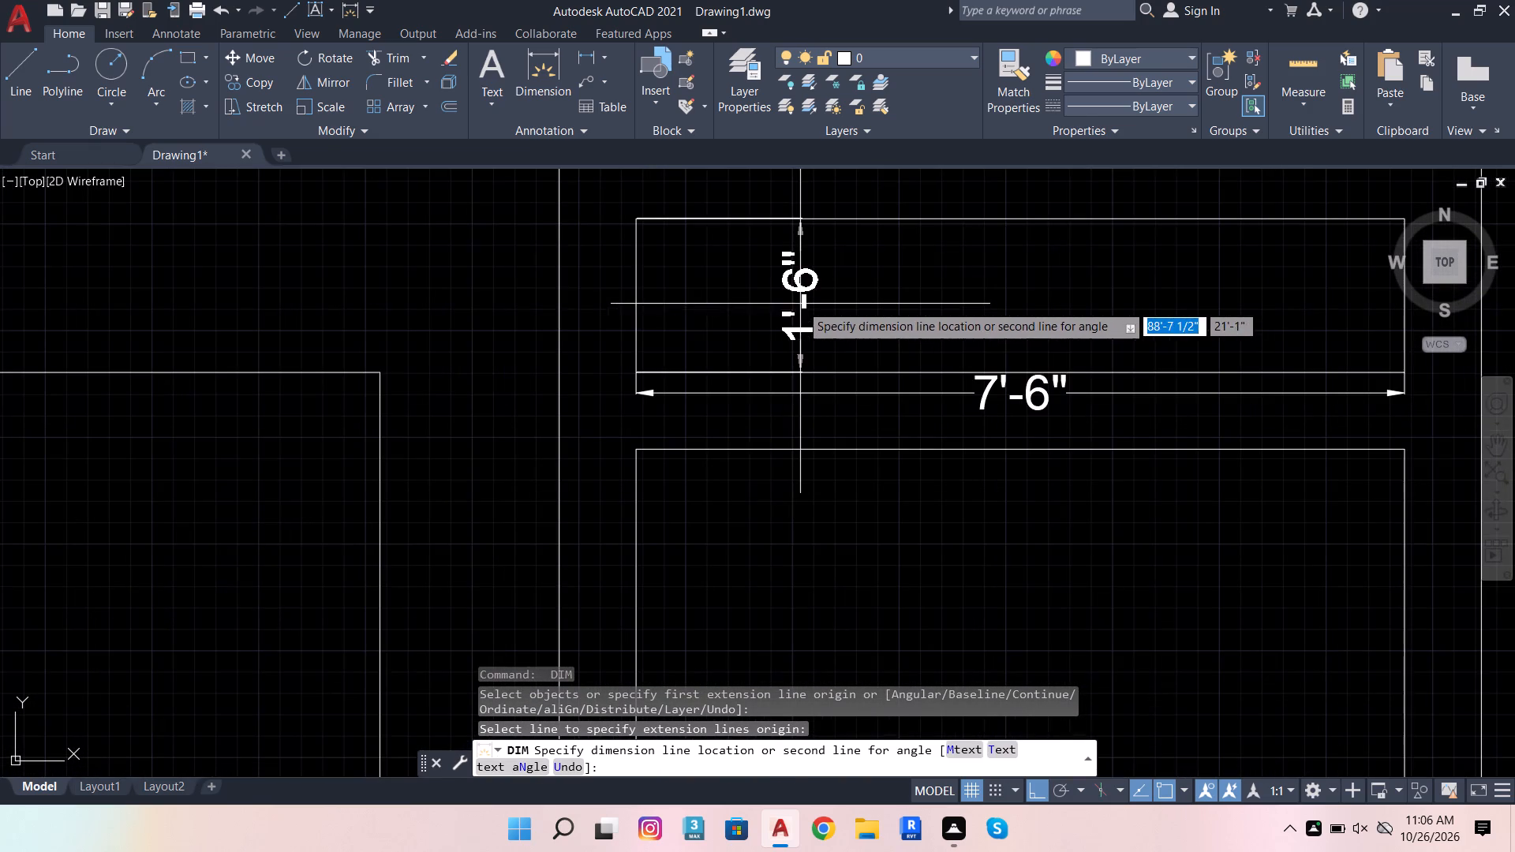
pyautogui.scroll(2, 698, 327)
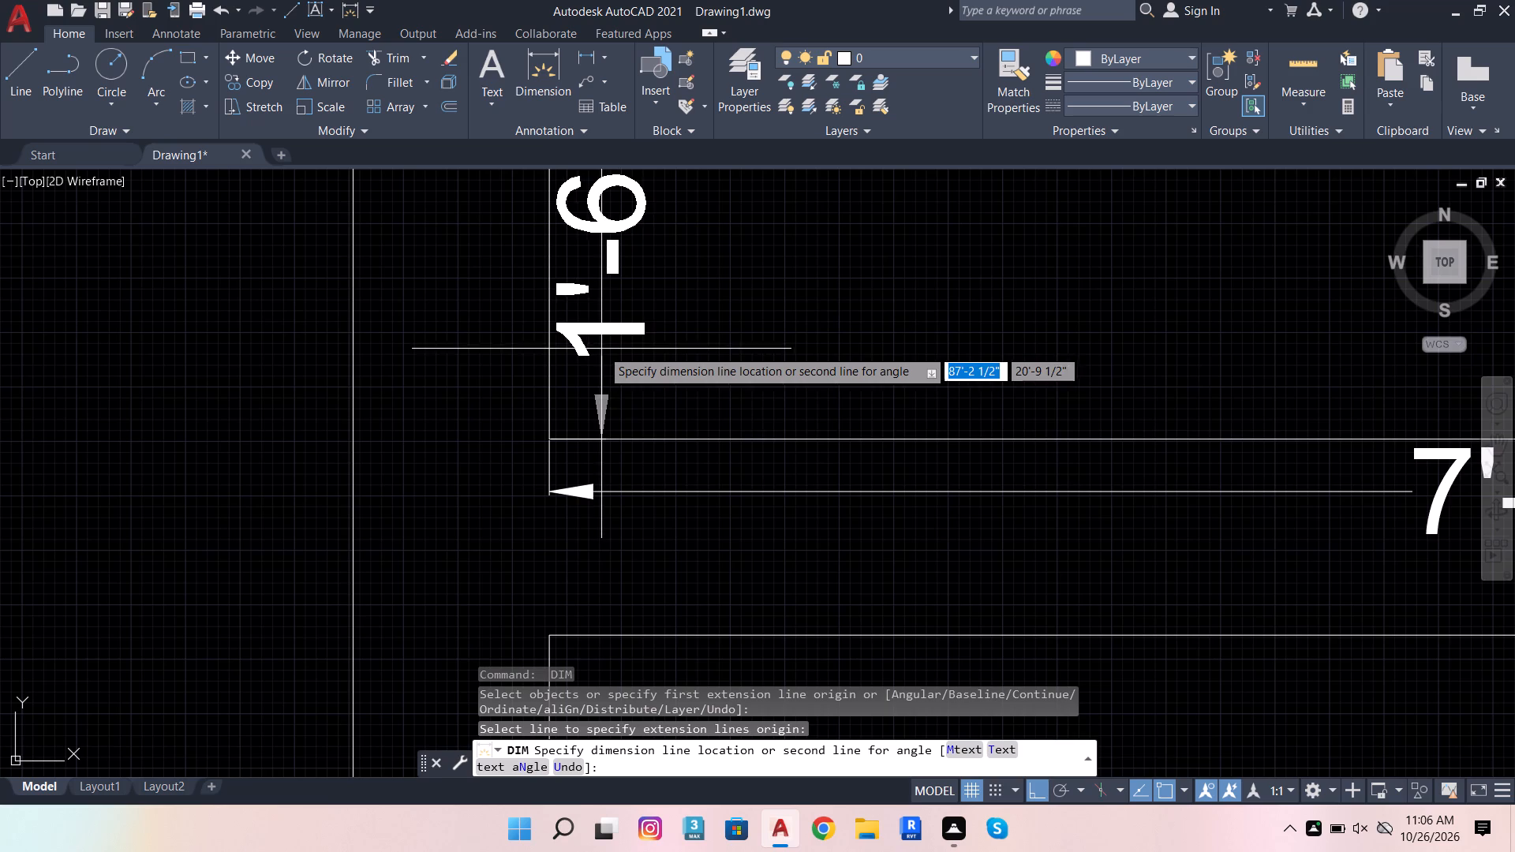
pyautogui.click(596, 352)
pyautogui.scroll(-2, 694, 381)
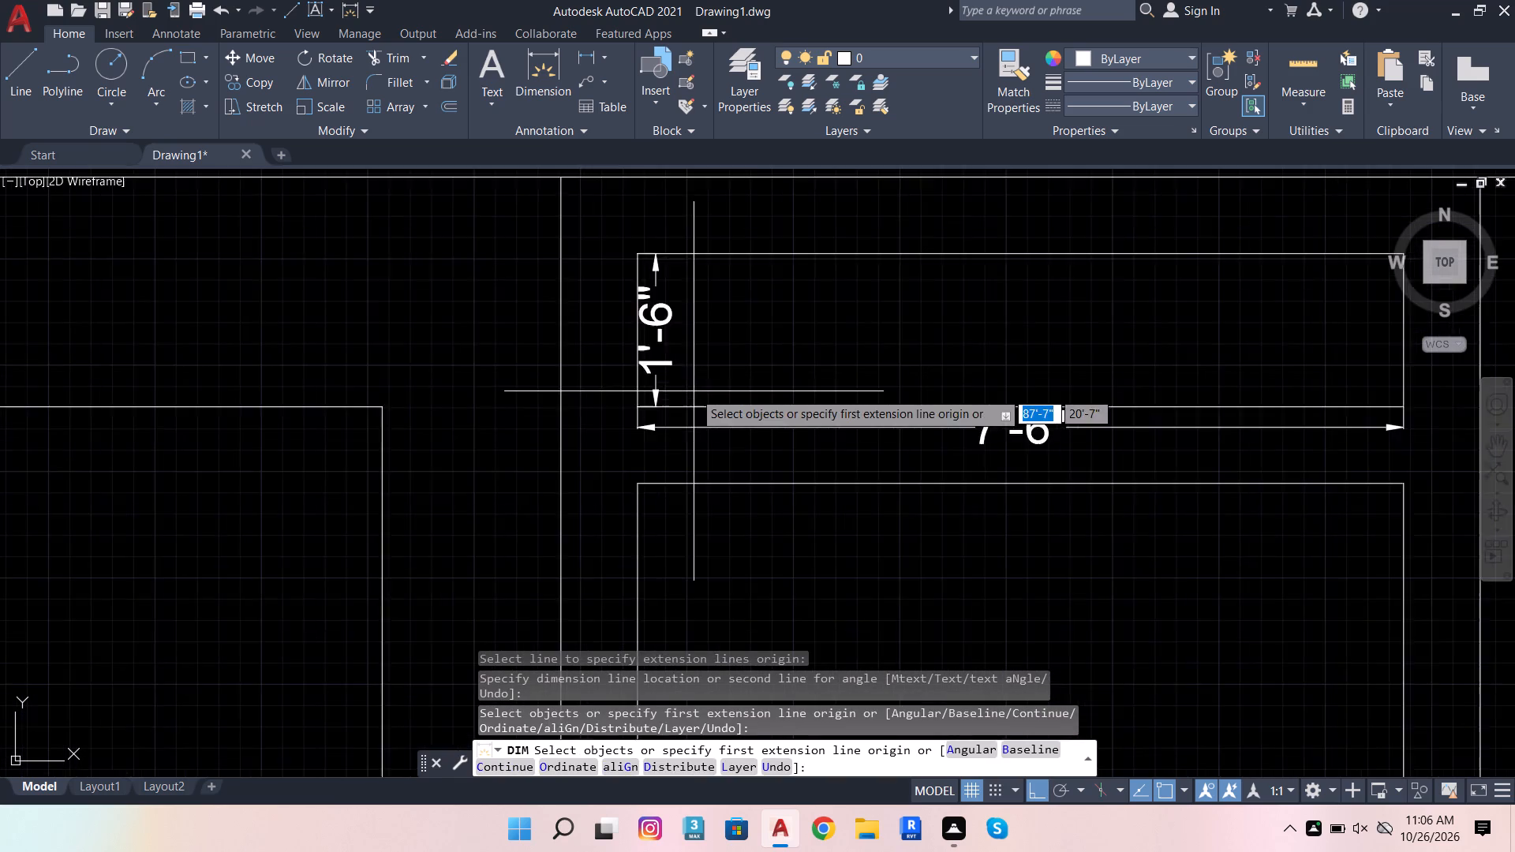
# Dimension the vertical gap between the small rectangle's top edge and the horizontal line above it, near its right end.
pyautogui.scroll(-1, 694, 391)
pyautogui.scroll(-1, 906, 403)
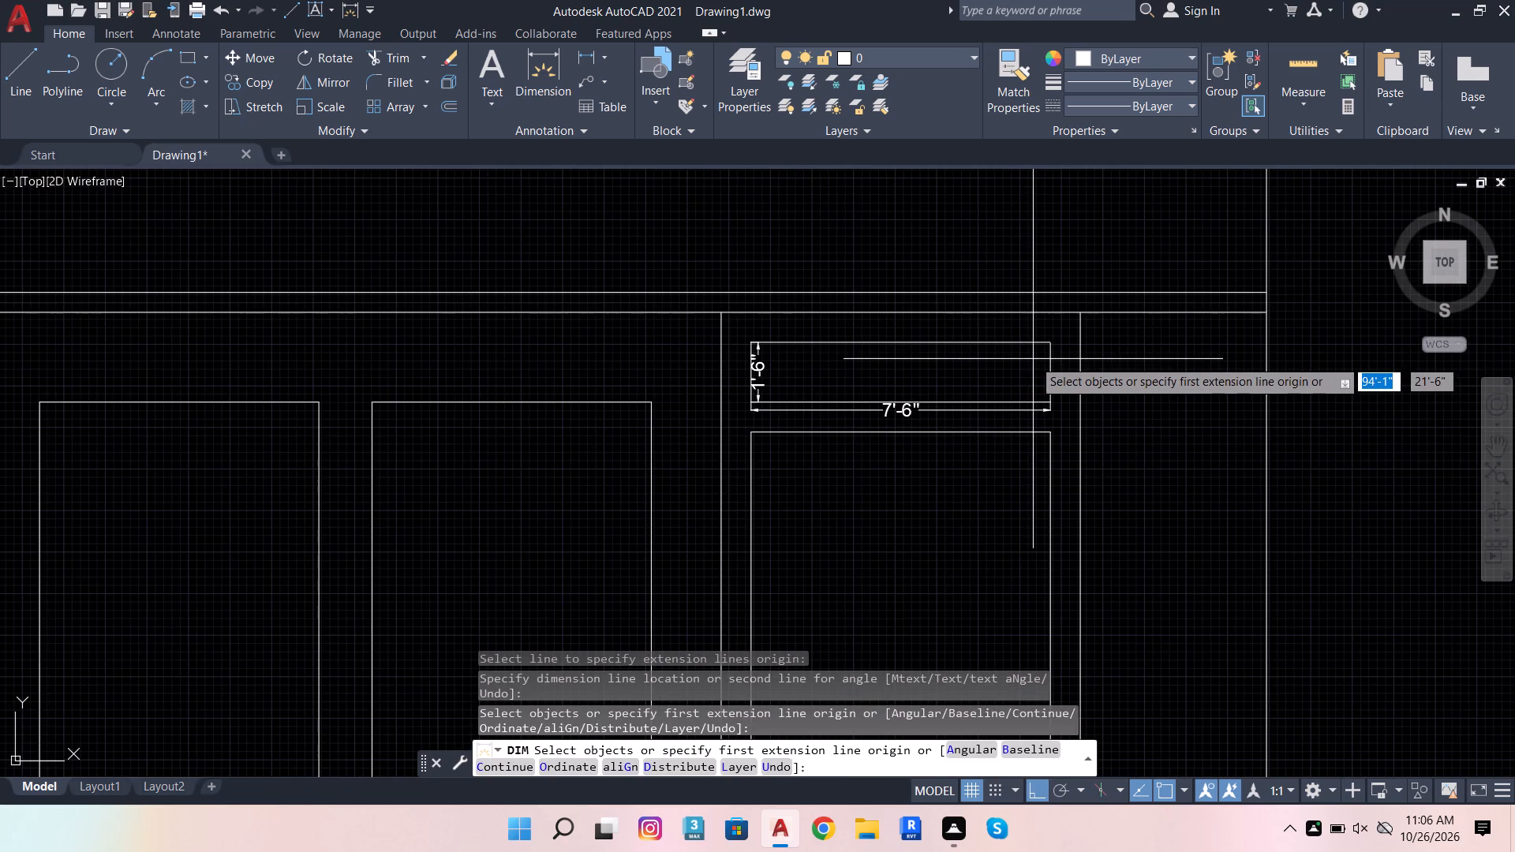
pyautogui.scroll(3, 1077, 337)
pyautogui.click(972, 352)
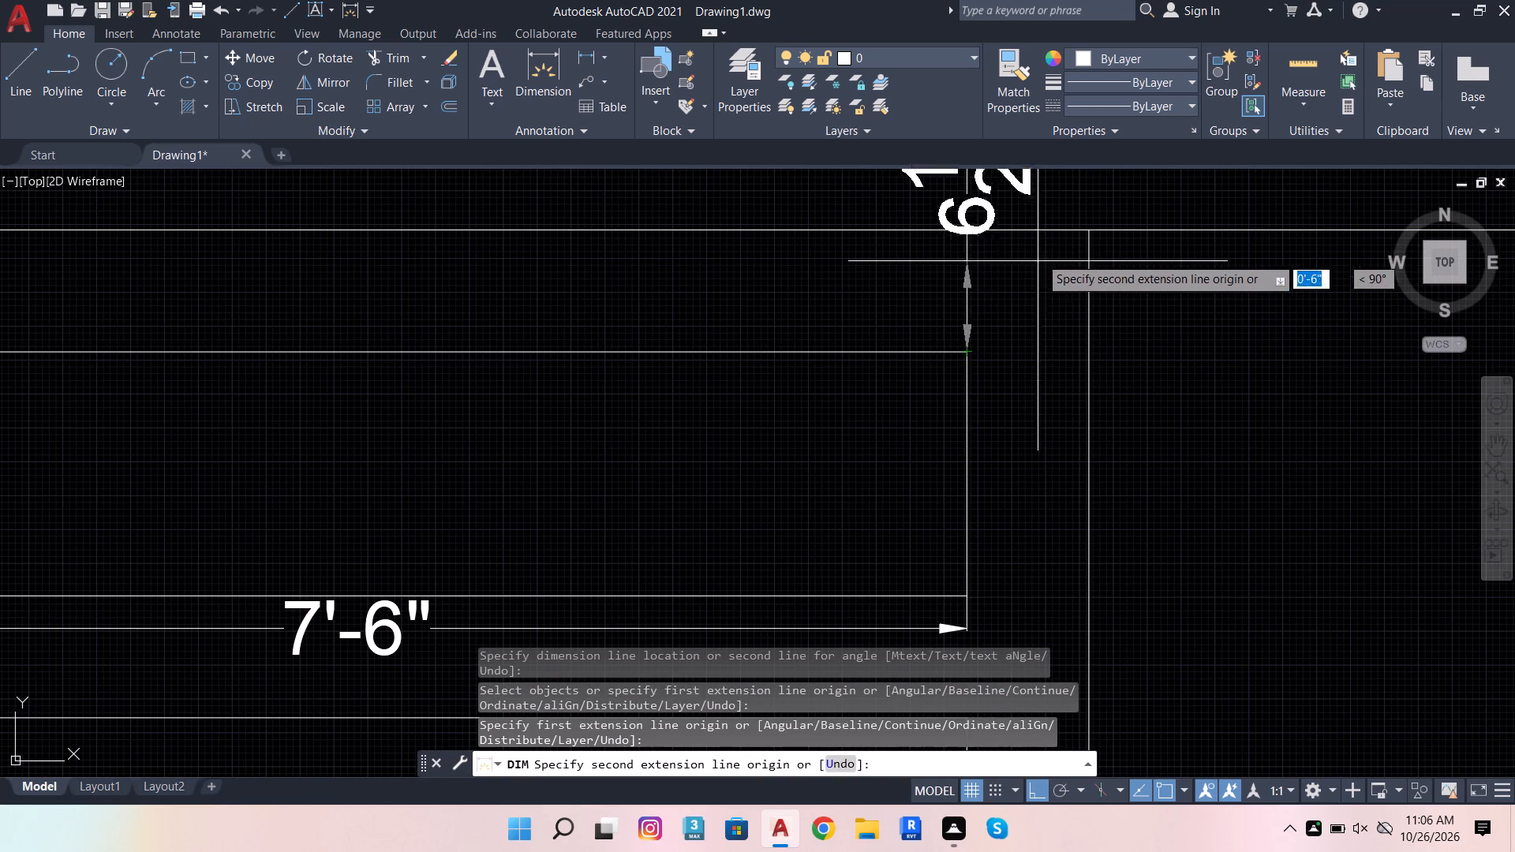
pyautogui.click(1086, 233)
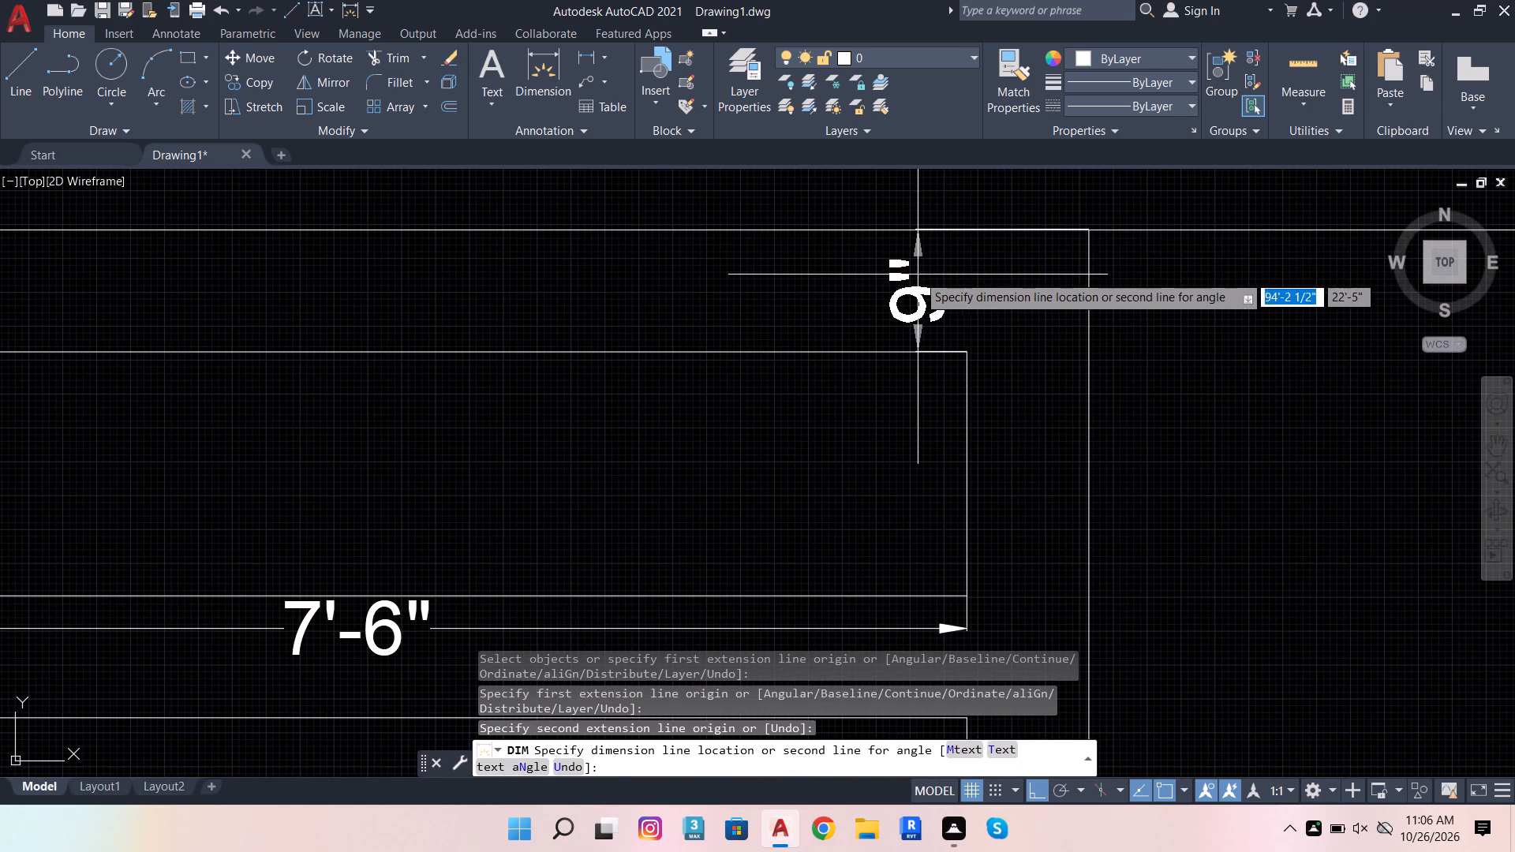
pyautogui.click(918, 275)
# Dimension the horizontal gap between the small rectangle's right edge and the inset bay's right vertical line.
pyautogui.scroll(-5, 1042, 313)
pyautogui.scroll(5, 899, 346)
pyautogui.scroll(-3, 990, 342)
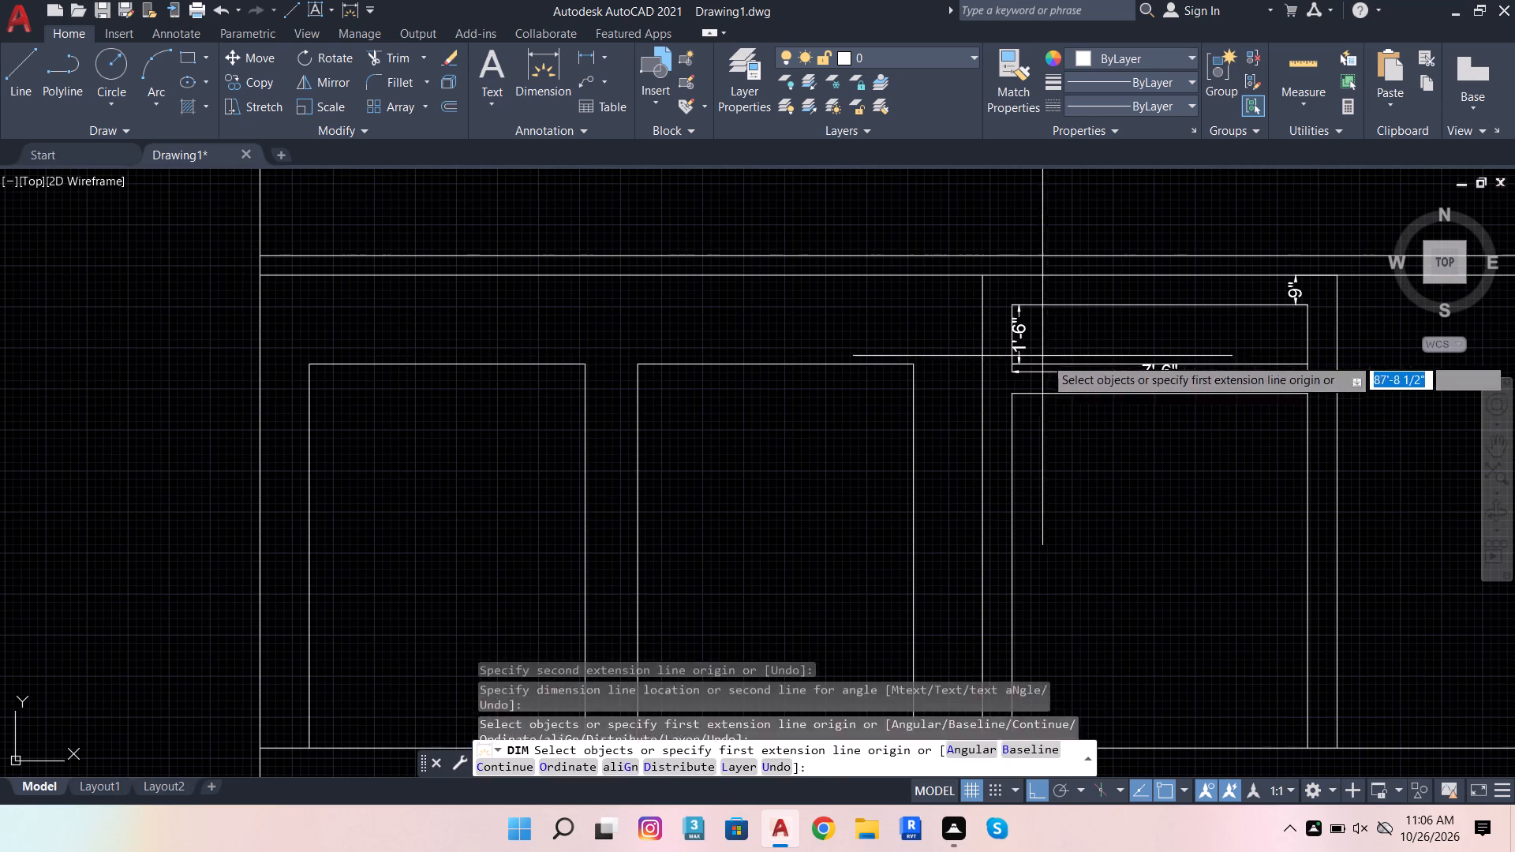
pyautogui.scroll(2, 1319, 293)
pyautogui.click(1285, 320)
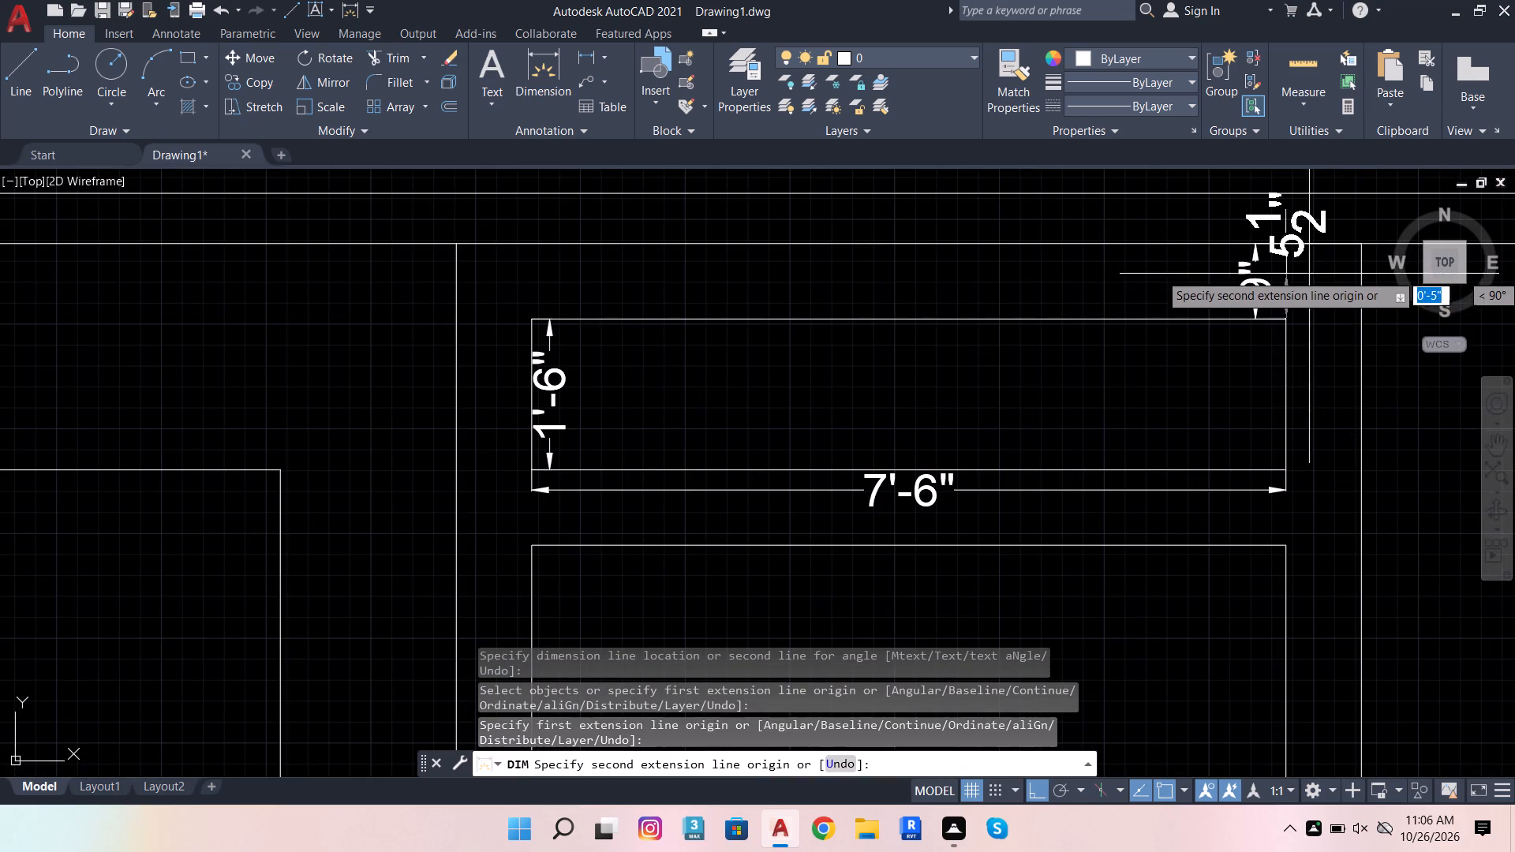
pyautogui.click(1359, 252)
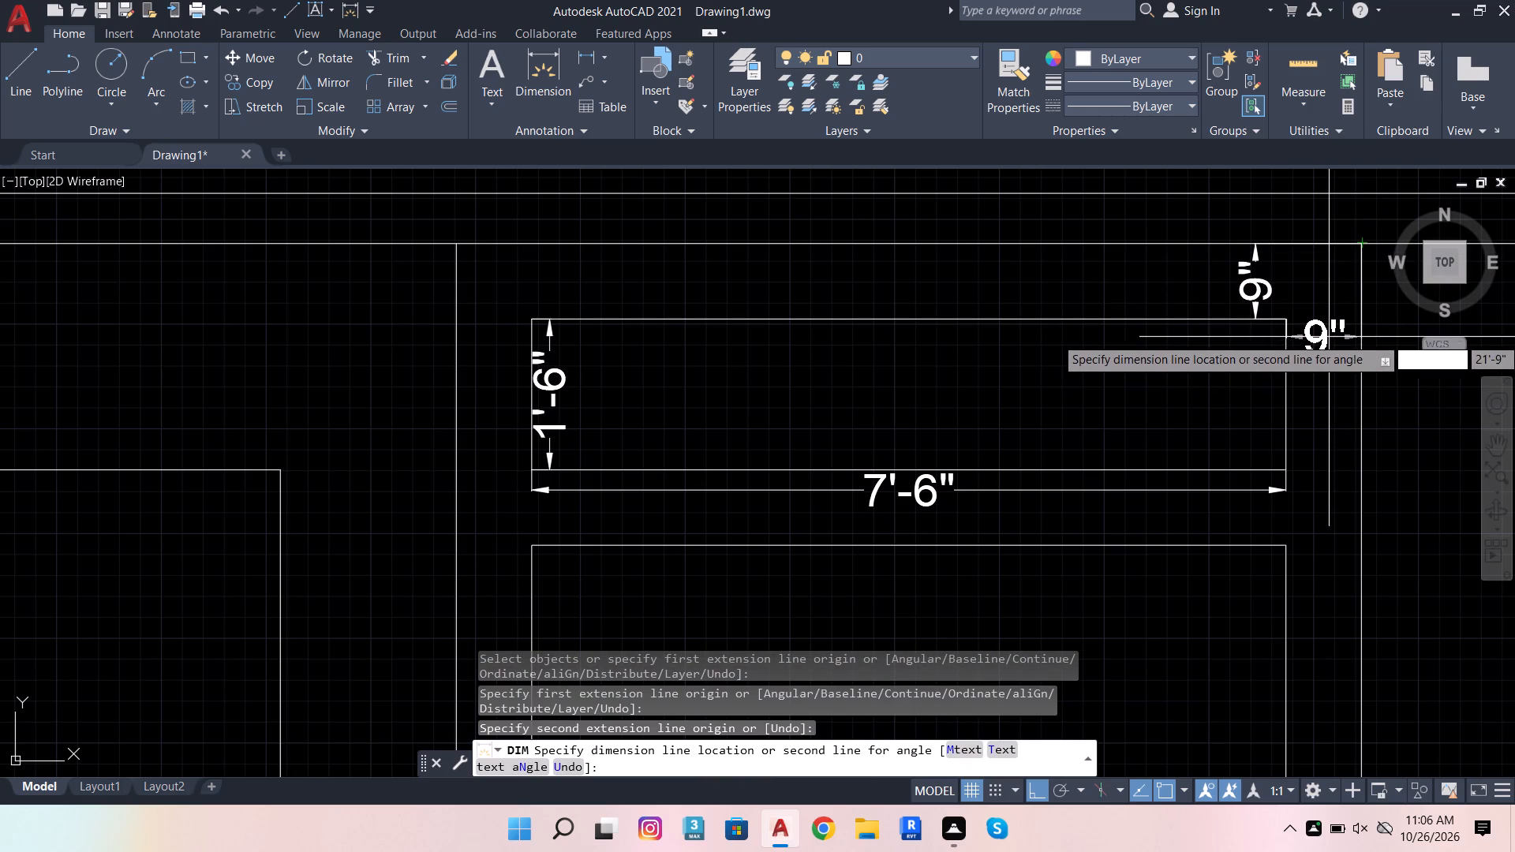
pyautogui.click(1334, 366)
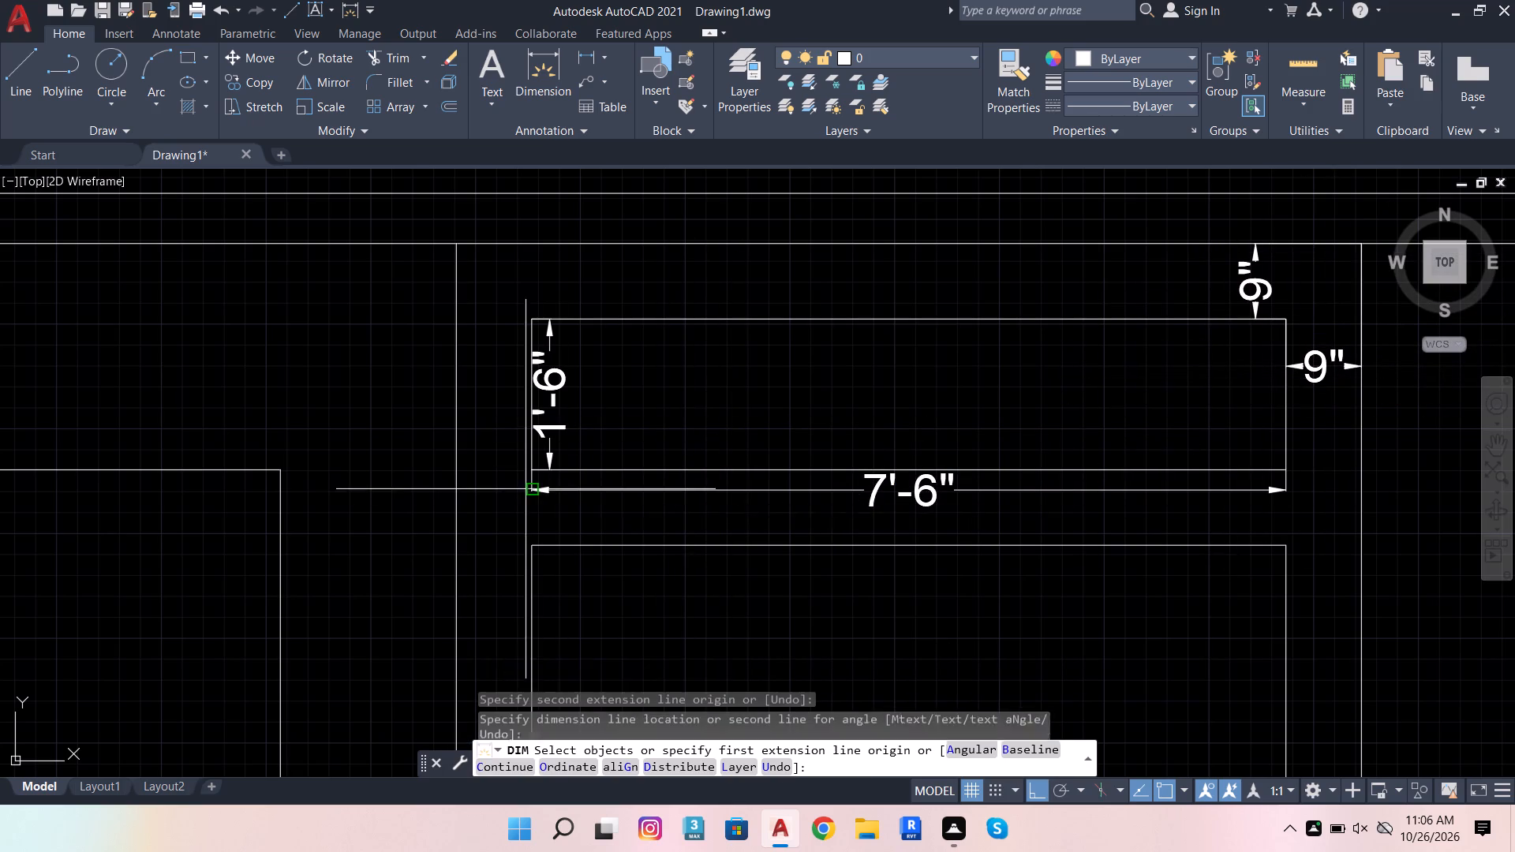
# Dimension the vertical gap between the small rectangle and the opening below it, placing the dimension near their left end.
pyautogui.click(536, 475)
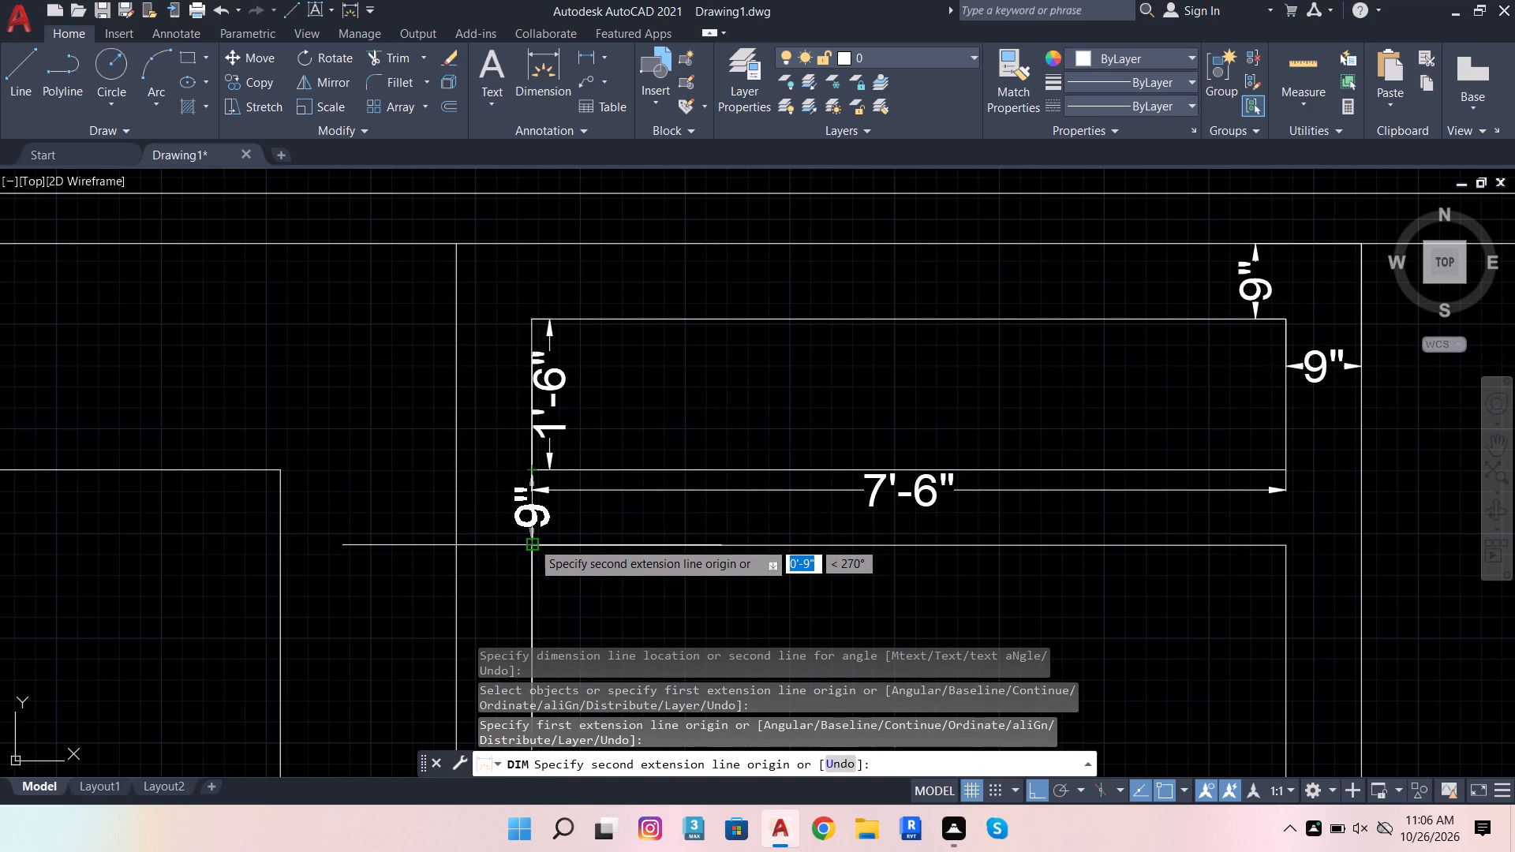
pyautogui.click(532, 545)
pyautogui.scroll(3, 679, 514)
pyautogui.click(679, 521)
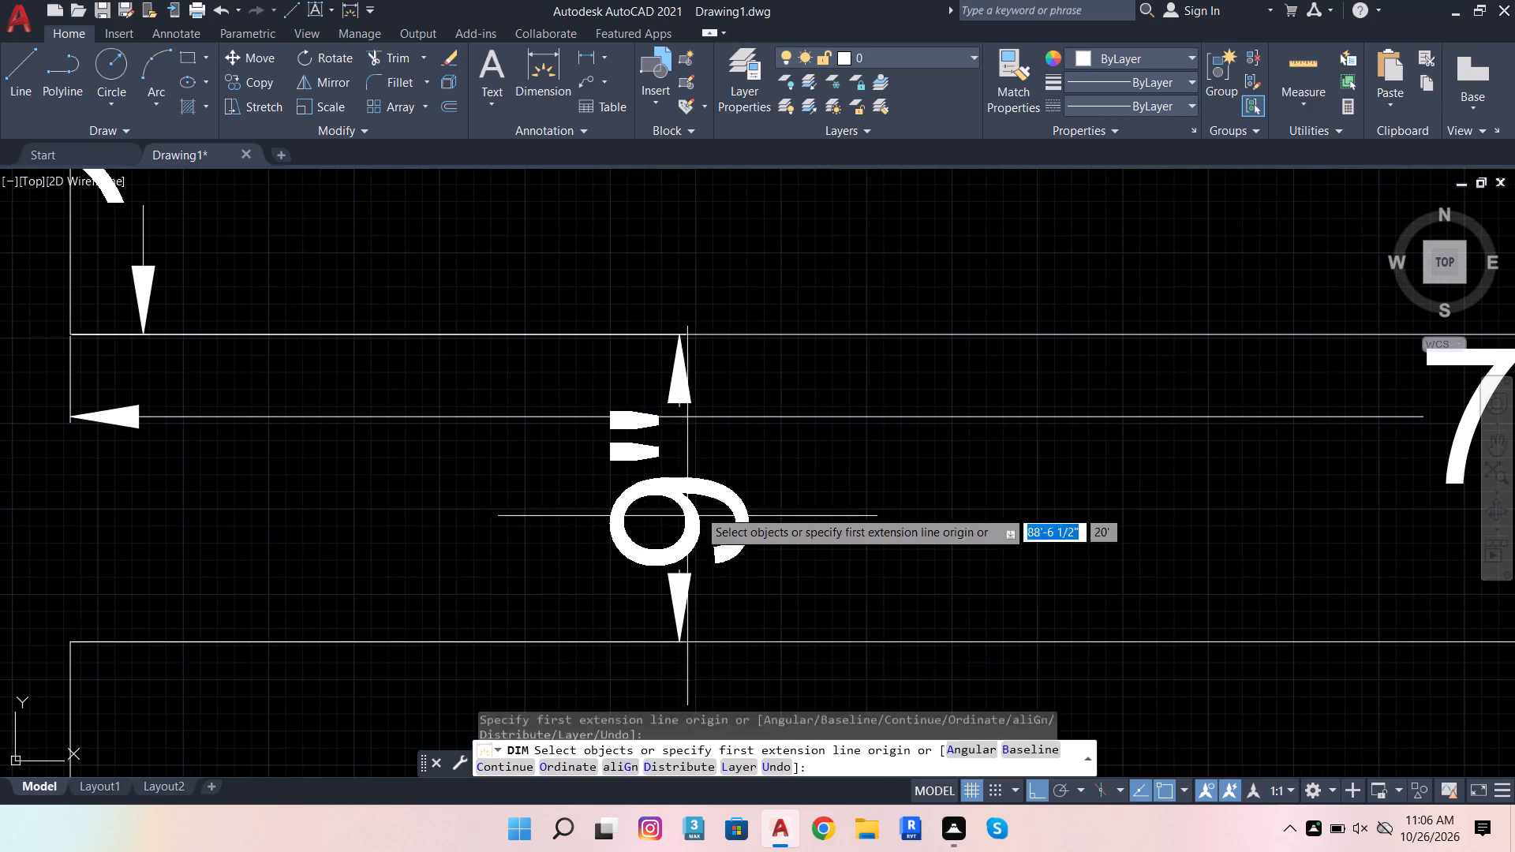
# Dimension the horizontal gap between the inset bay's left vertical line and the small upper rectangle's left edge.
pyautogui.scroll(-4, 745, 521)
pyautogui.scroll(3, 620, 436)
pyautogui.scroll(-3, 636, 365)
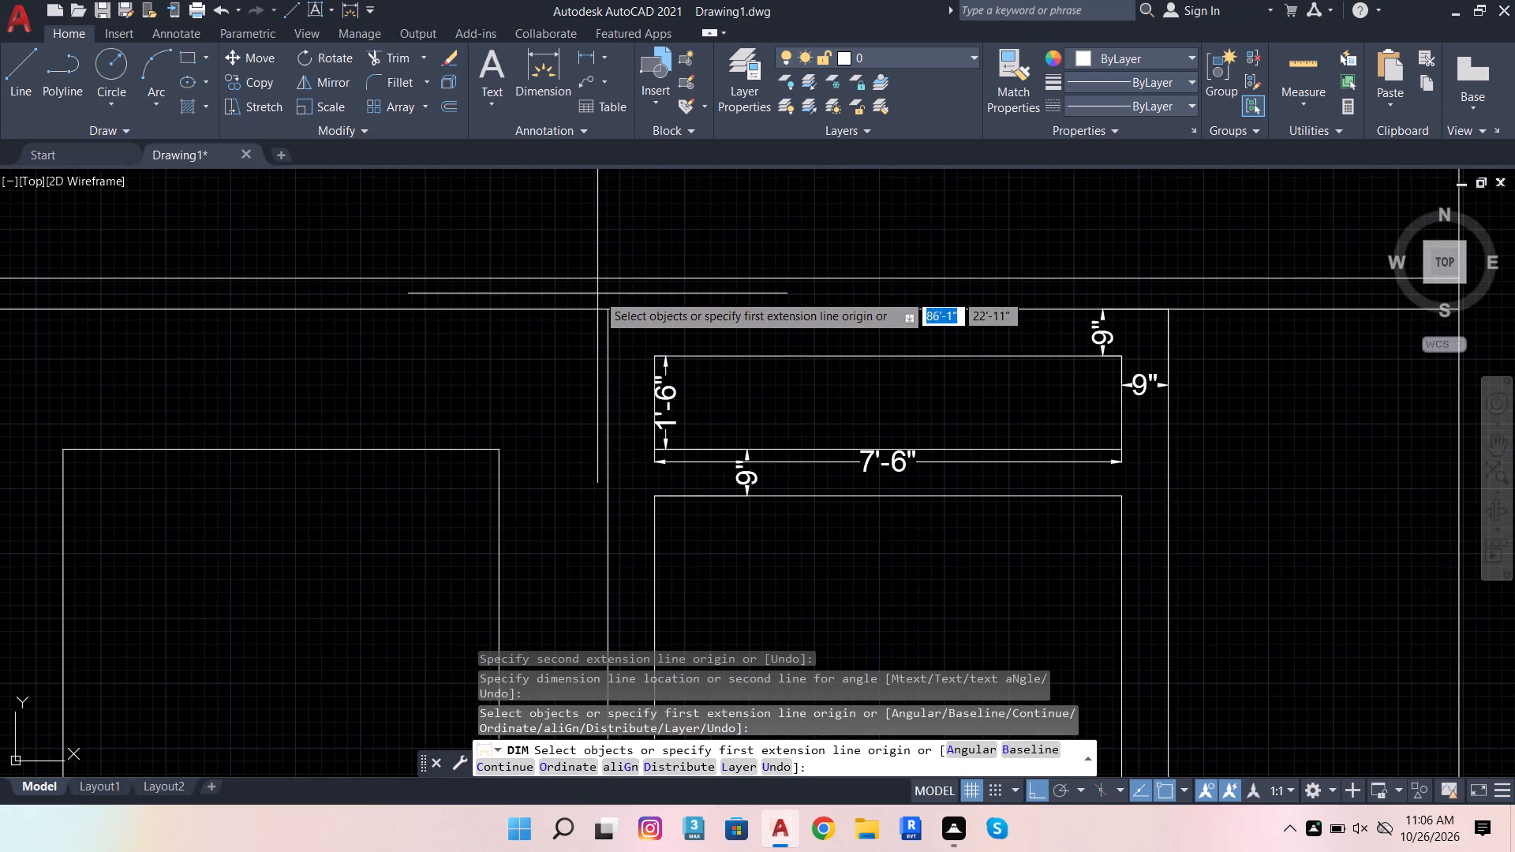
pyautogui.scroll(2, 612, 307)
pyautogui.click(592, 309)
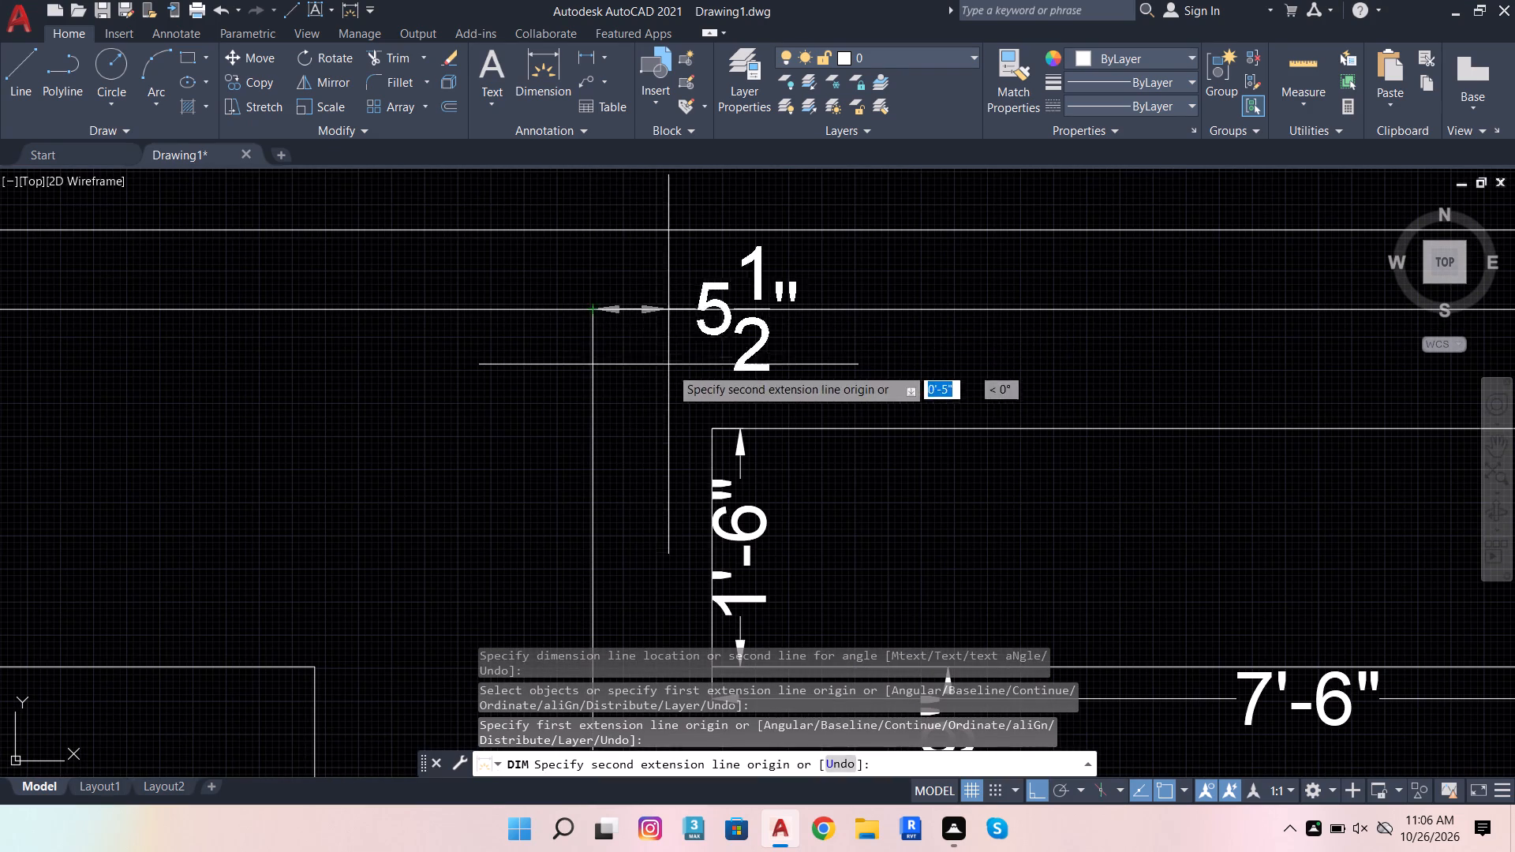
pyautogui.click(714, 425)
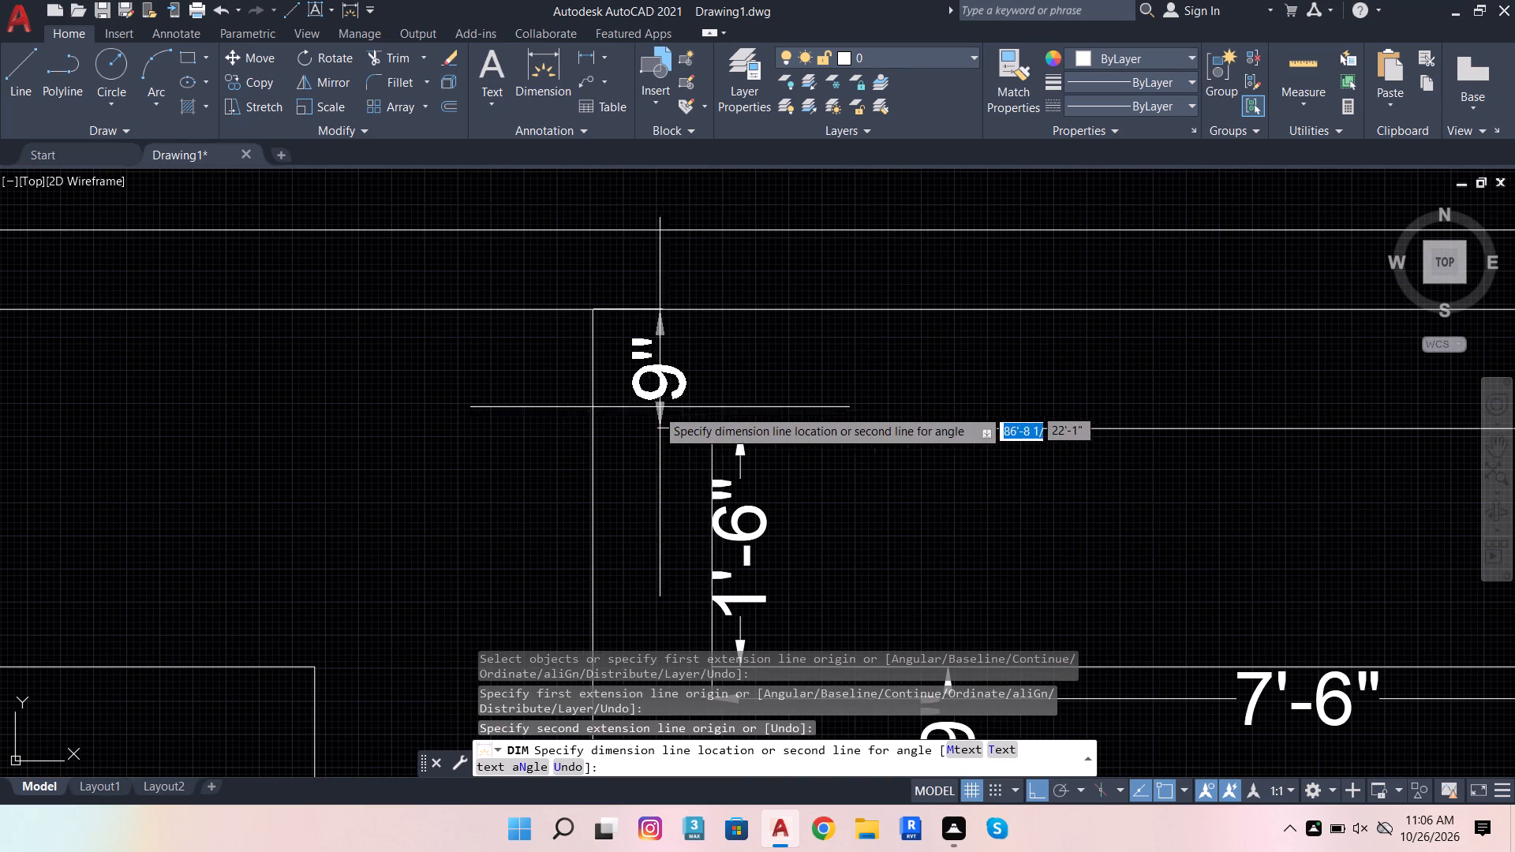
pyautogui.scroll(-2, 674, 439)
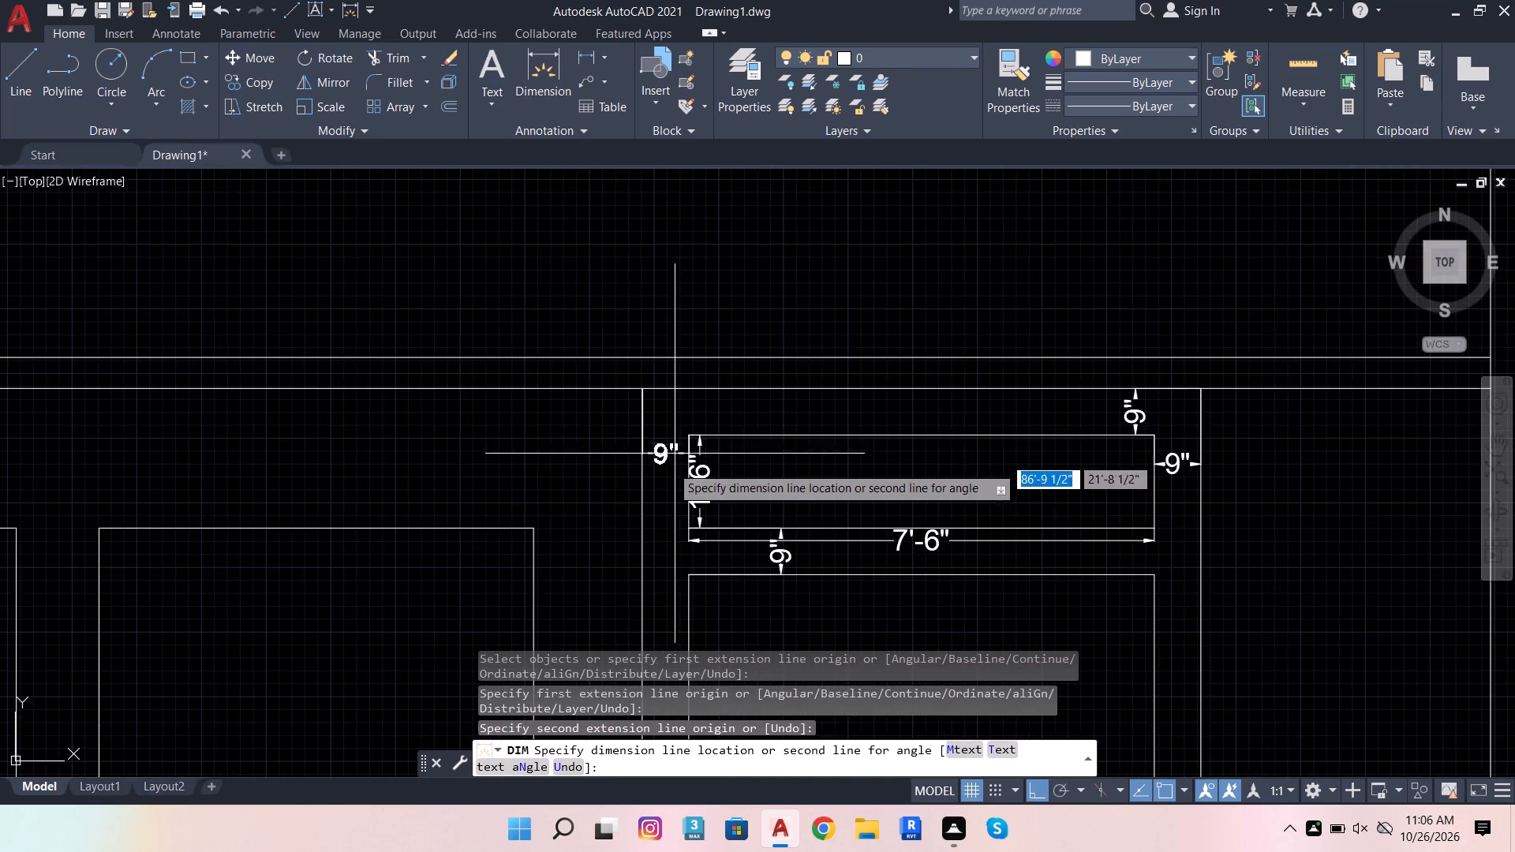
pyautogui.scroll(3, 656, 495)
pyautogui.click(676, 553)
# Dimension the horizontal gap between the middle opening's right edge and the inset bay's left line, placing it just below the opening's top.
pyautogui.scroll(-4, 746, 479)
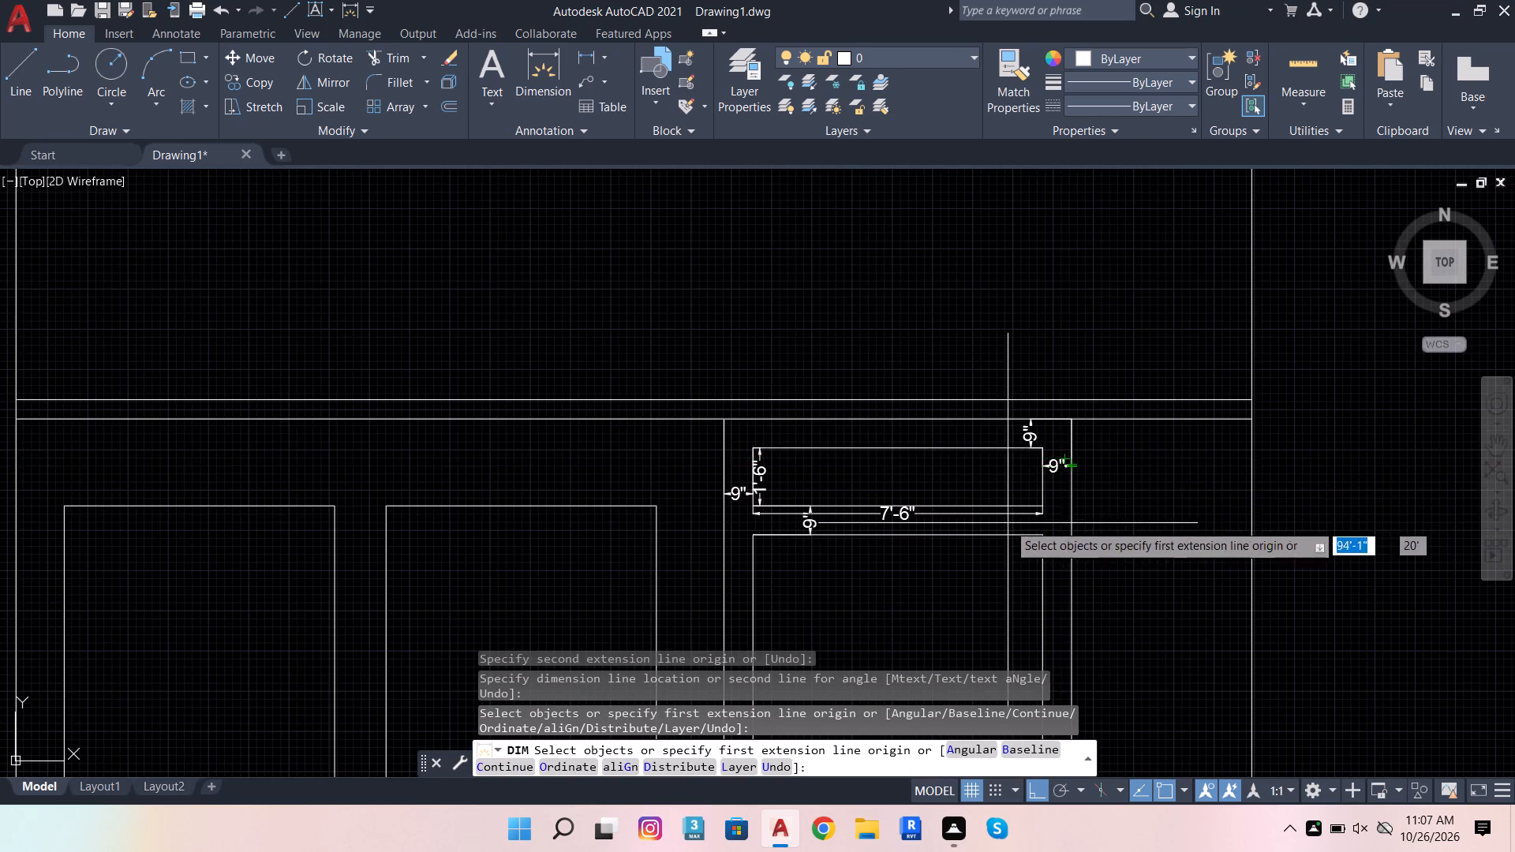
pyautogui.scroll(-1, 919, 532)
pyautogui.scroll(3, 706, 547)
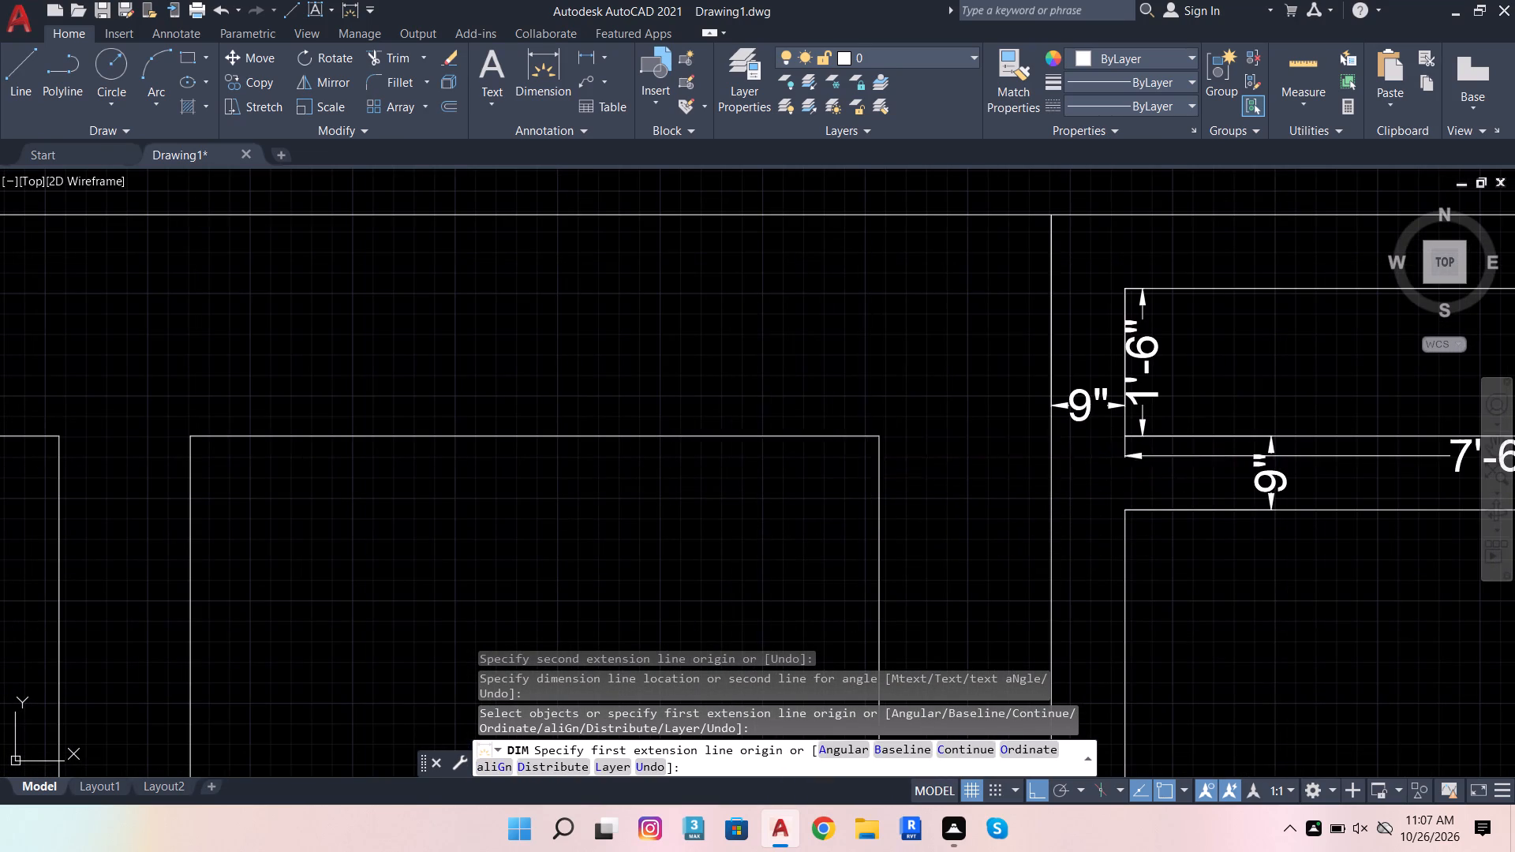
pyautogui.click(880, 440)
pyautogui.click(1057, 212)
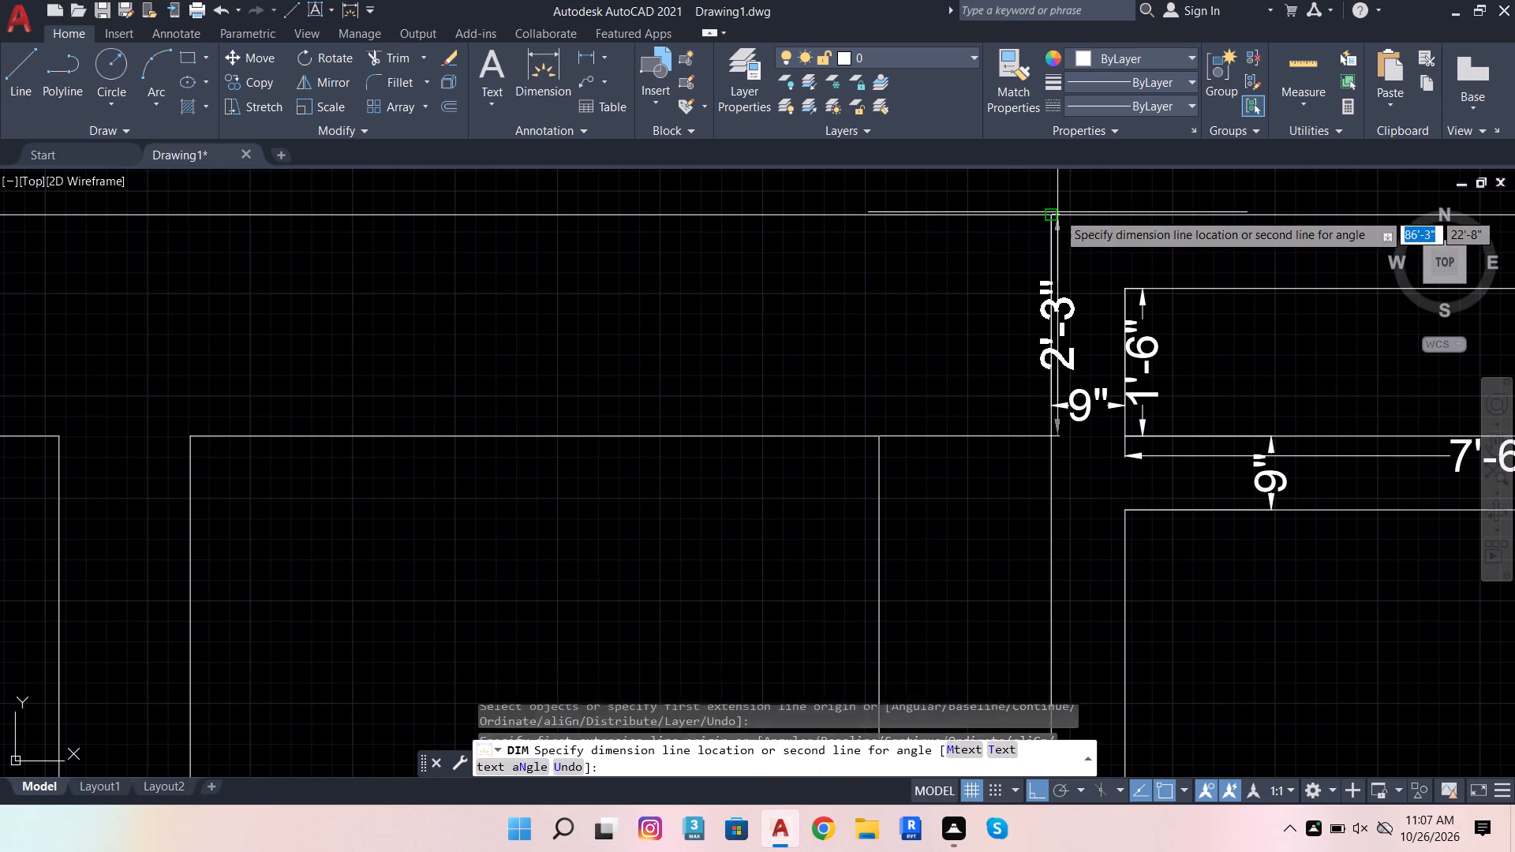
pyautogui.click(974, 462)
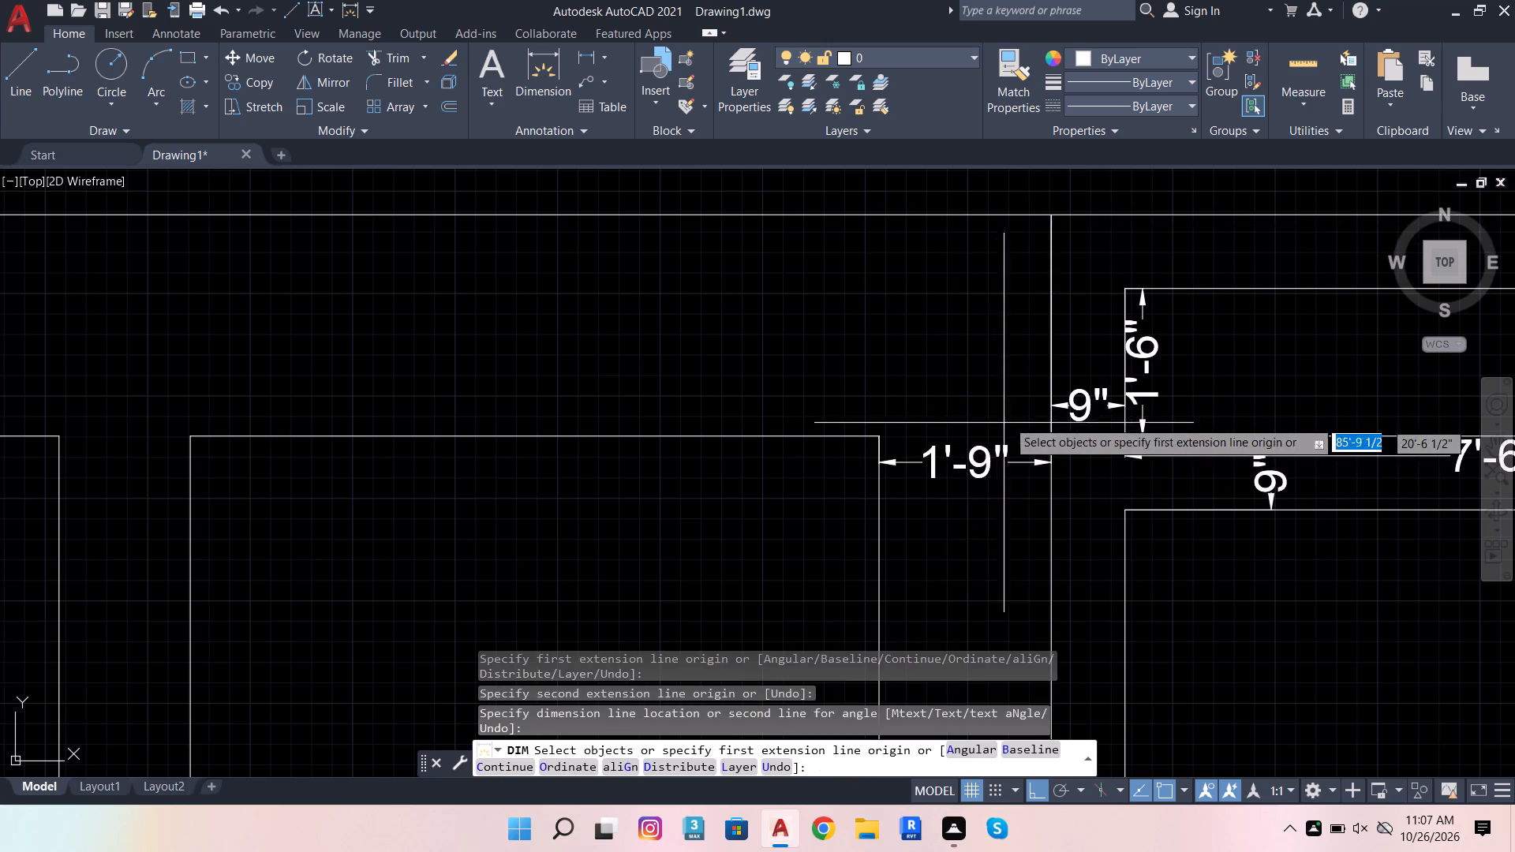
# Dimension the horizontal gap between the two tall openings left of the inset bay, just below their top edges.
pyautogui.scroll(-2, 1008, 419)
pyautogui.scroll(2, 878, 411)
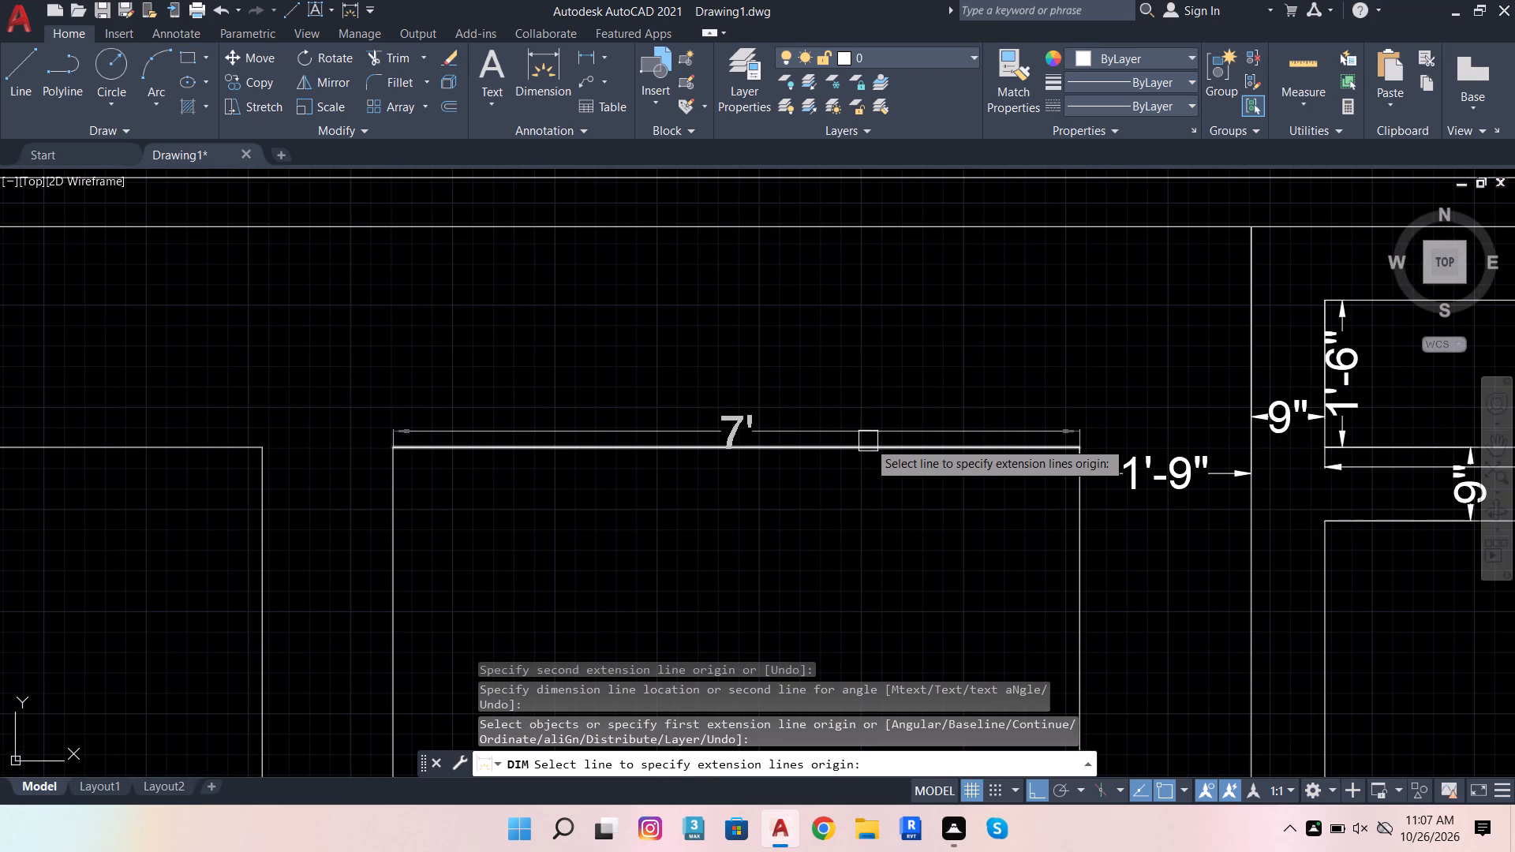
pyautogui.scroll(-3, 869, 447)
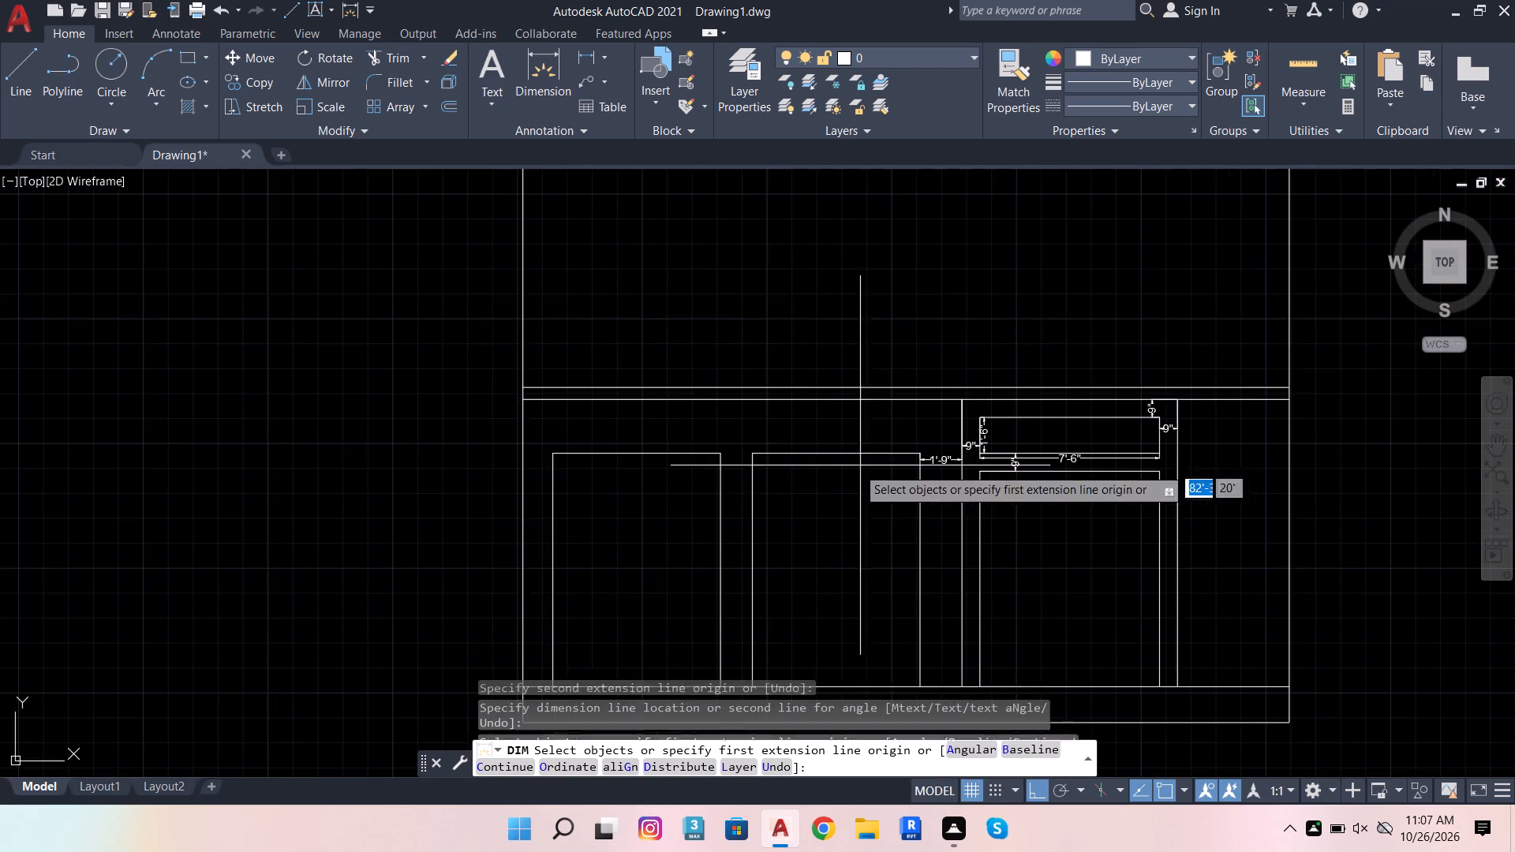
pyautogui.scroll(2, 710, 463)
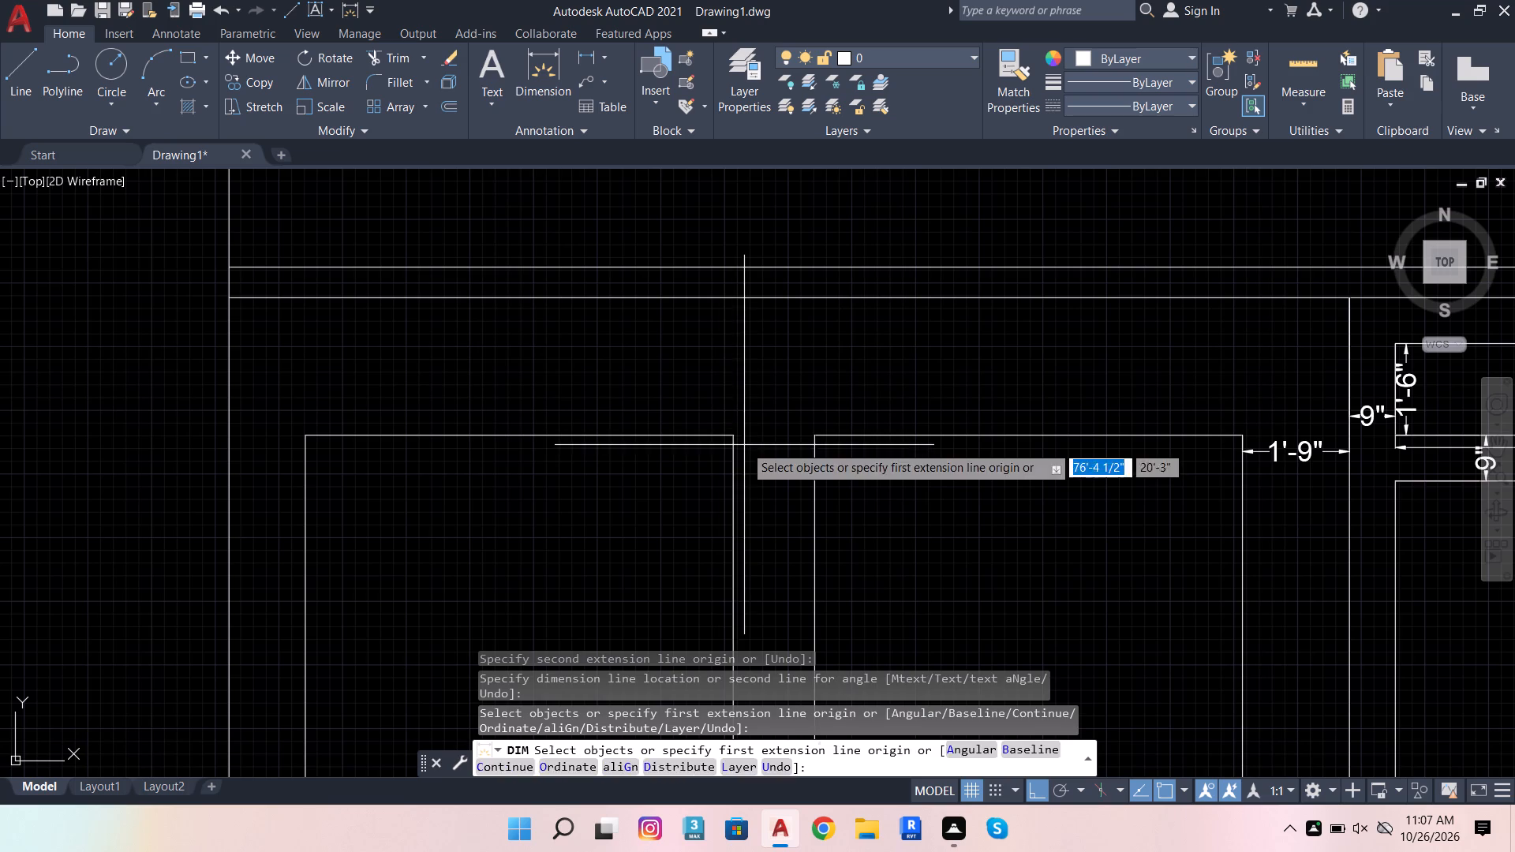
pyautogui.click(731, 439)
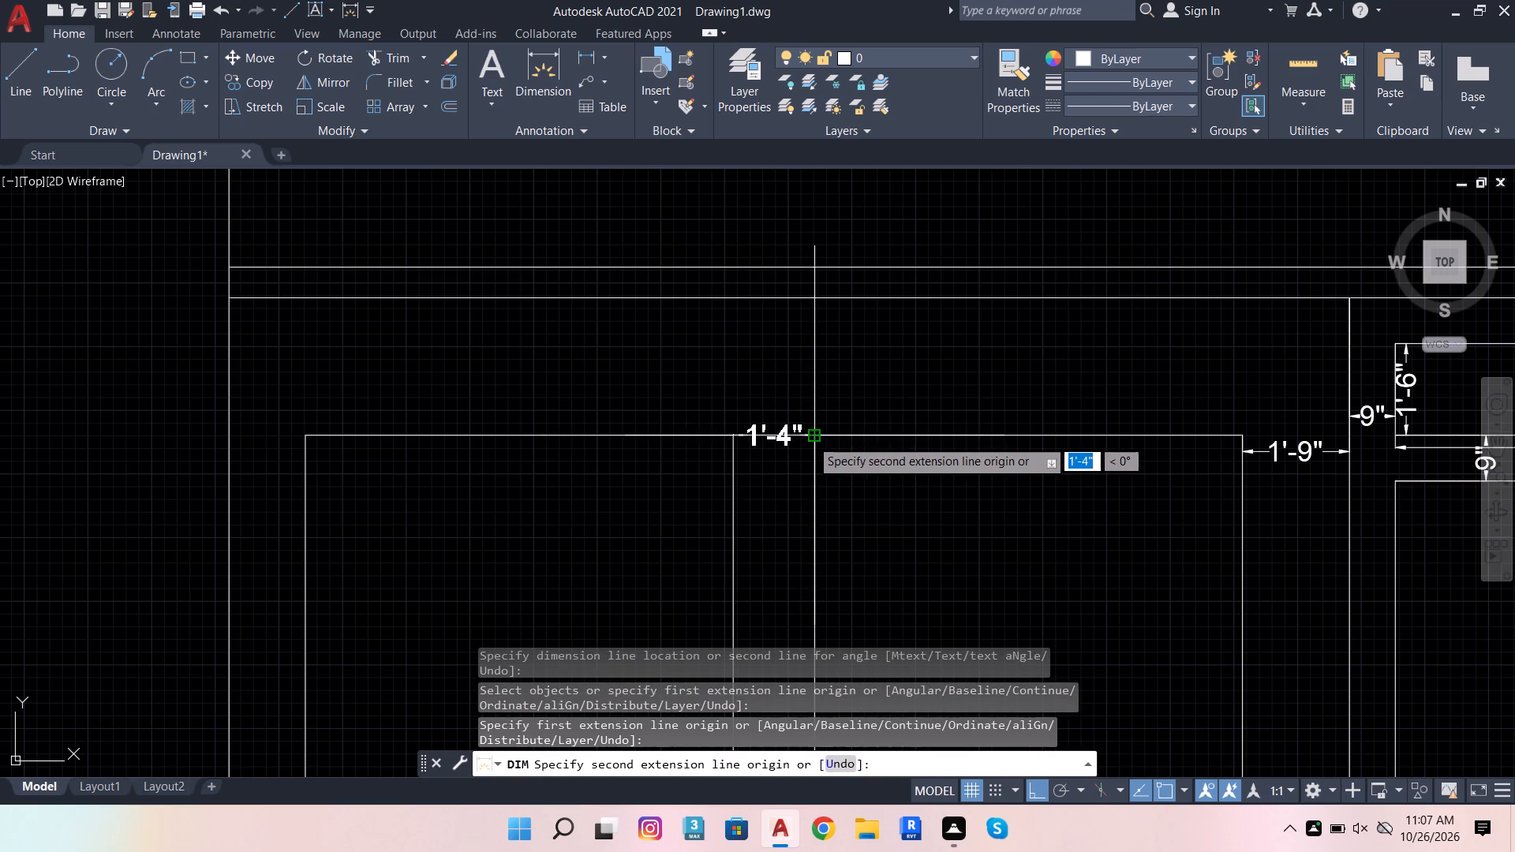
pyautogui.click(813, 438)
pyautogui.click(775, 466)
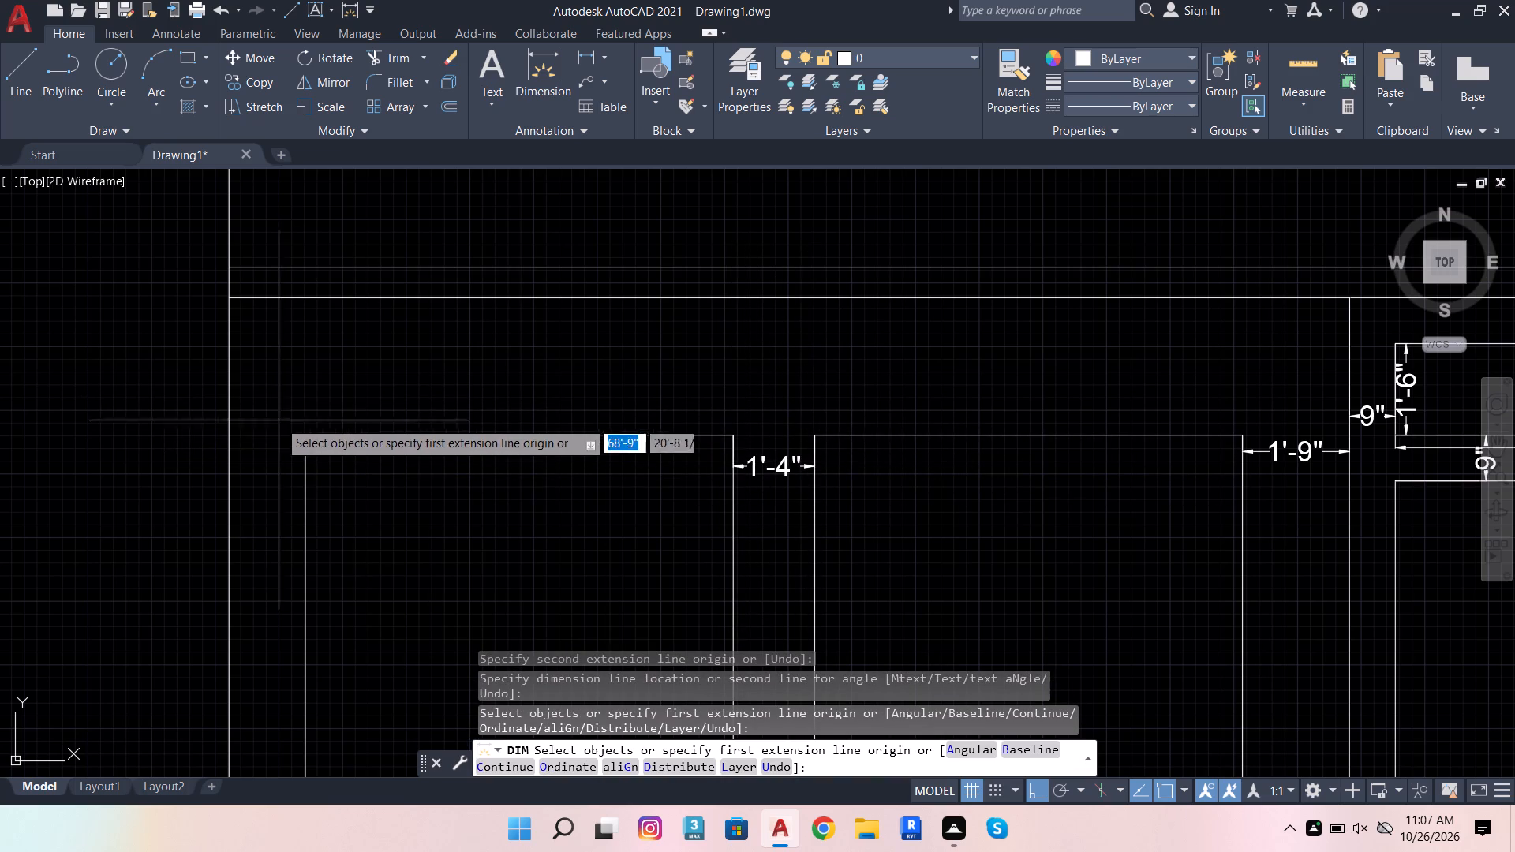
# Dimension the horizontal margin between the building's left edge and the leftmost opening, level with the neighbouring gap dimensions.
pyautogui.click(305, 435)
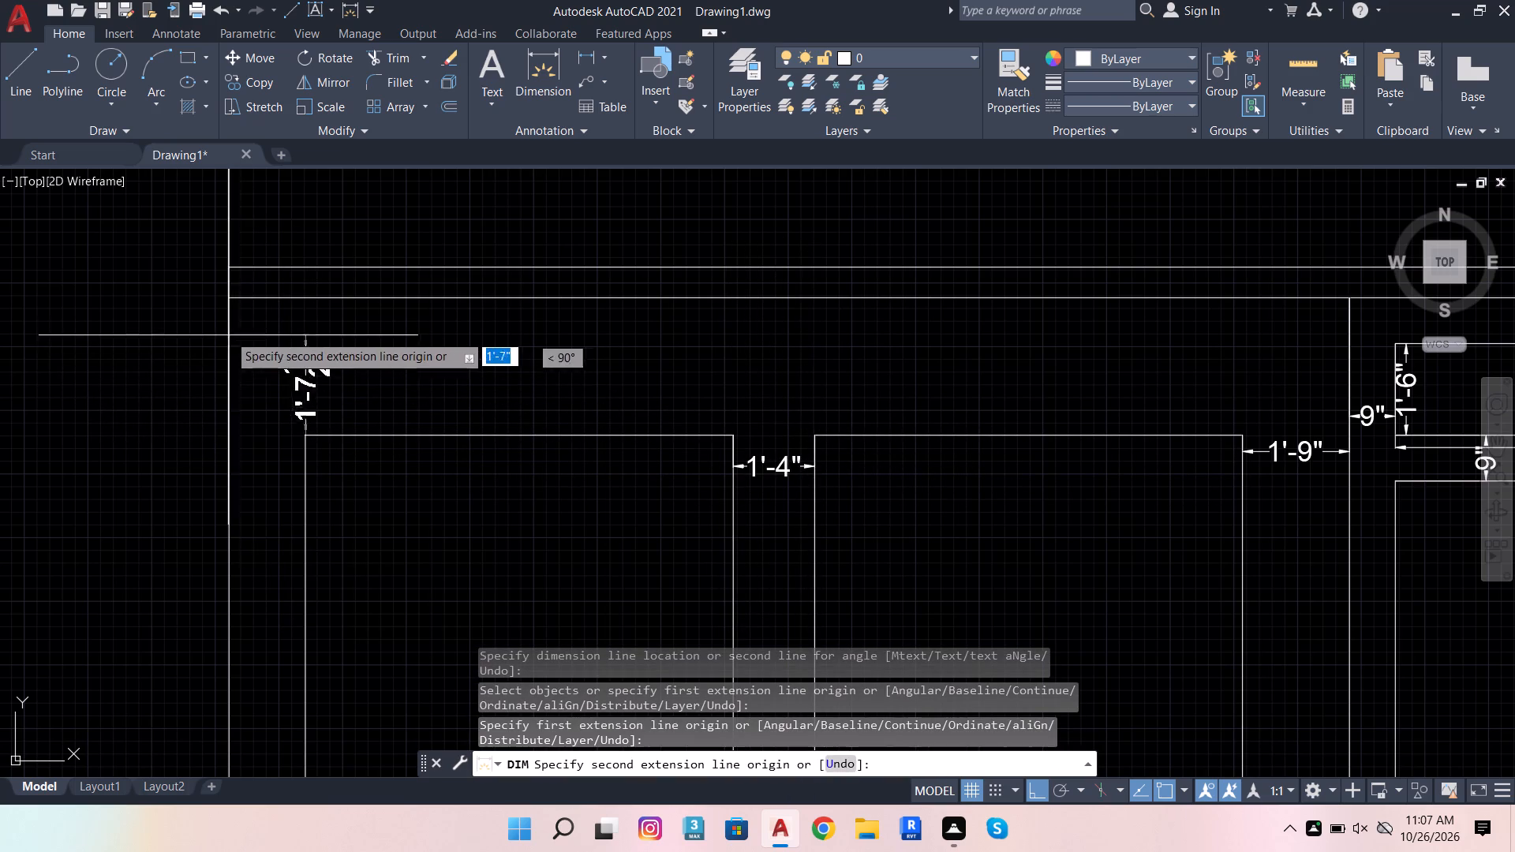
pyautogui.click(225, 293)
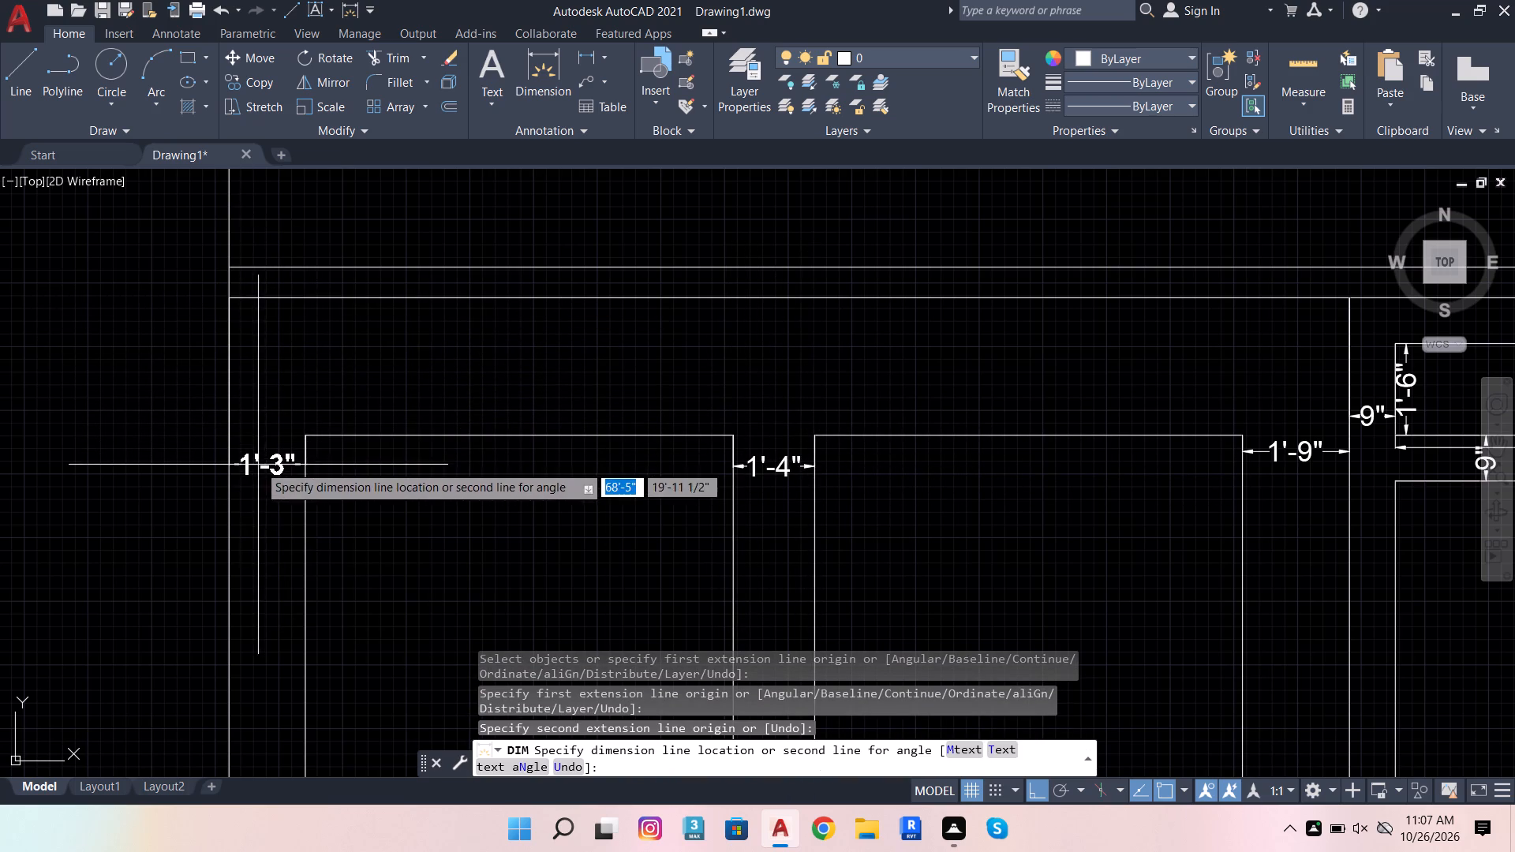
pyautogui.click(258, 465)
# Dimension the distance from the inset bay's right vertical line to the building's right edge, just below the horizontal line, and end dimensioning.
pyautogui.scroll(-3, 645, 465)
pyautogui.scroll(2, 1084, 407)
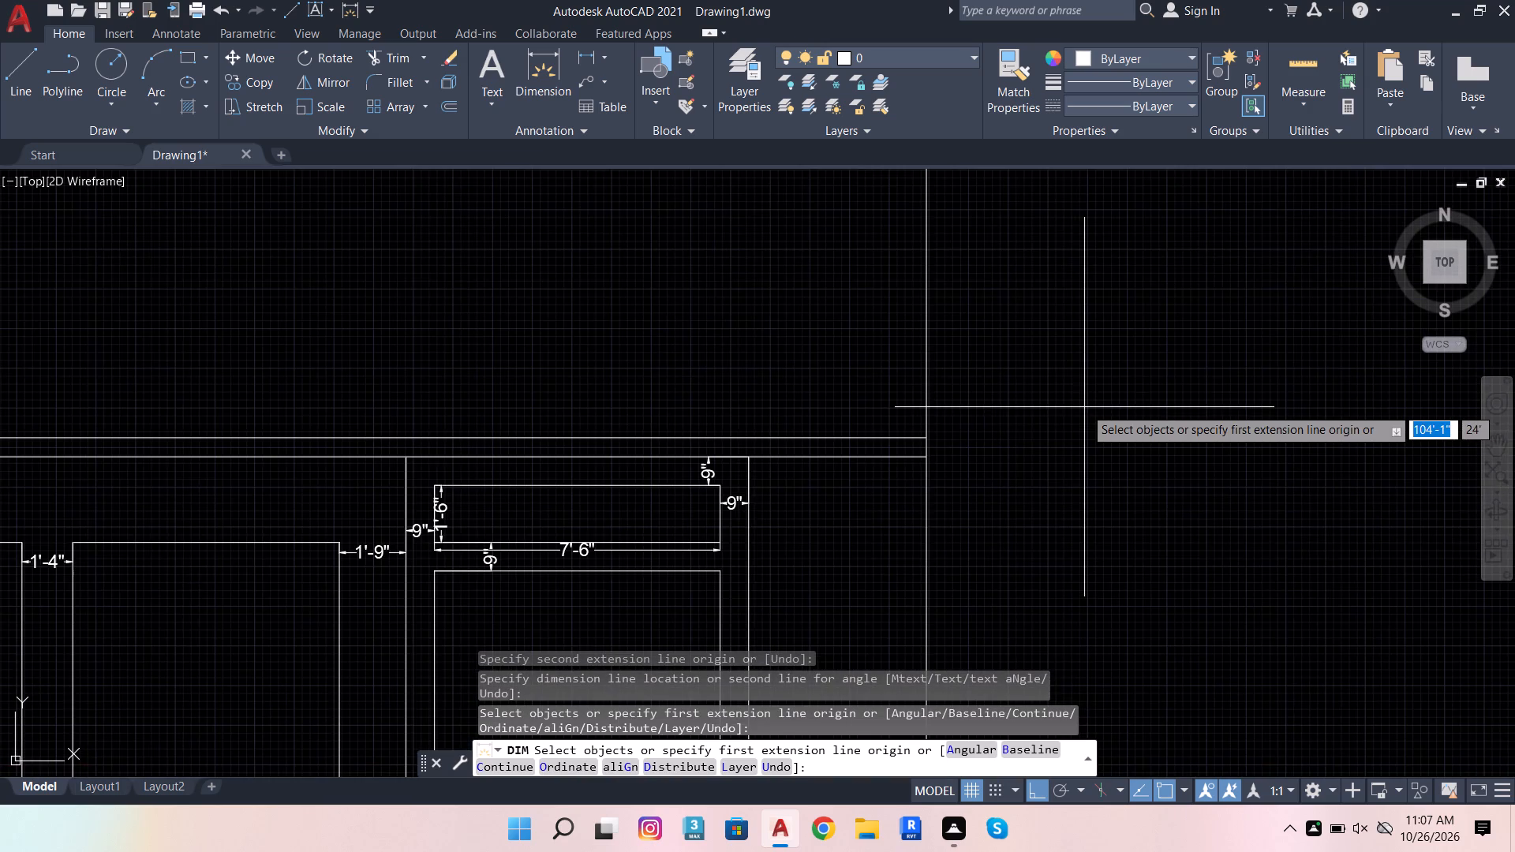
pyautogui.scroll(-1, 1084, 398)
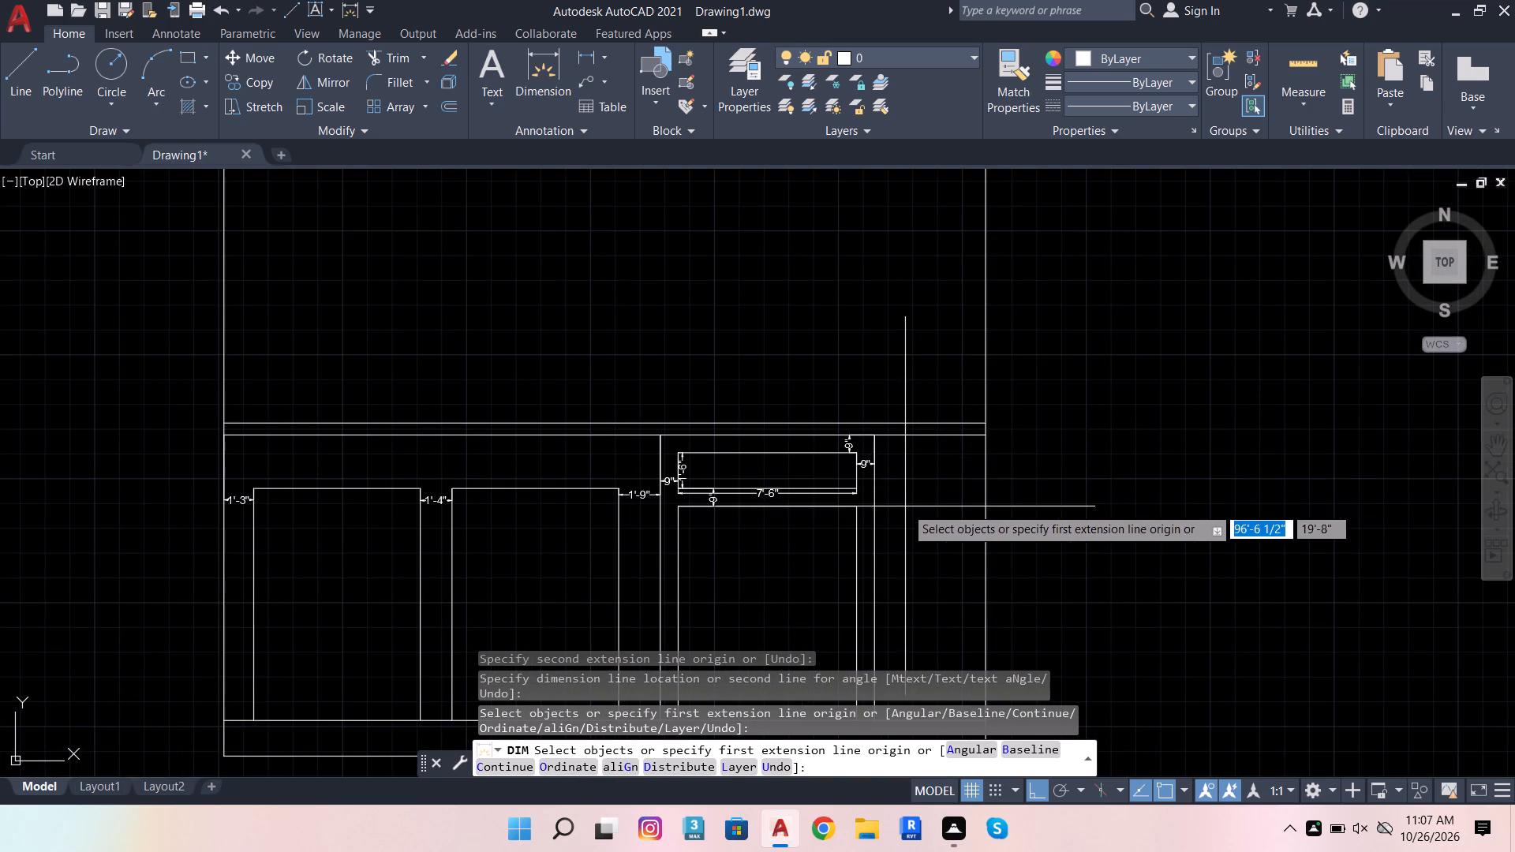
pyautogui.scroll(3, 885, 438)
pyautogui.click(835, 420)
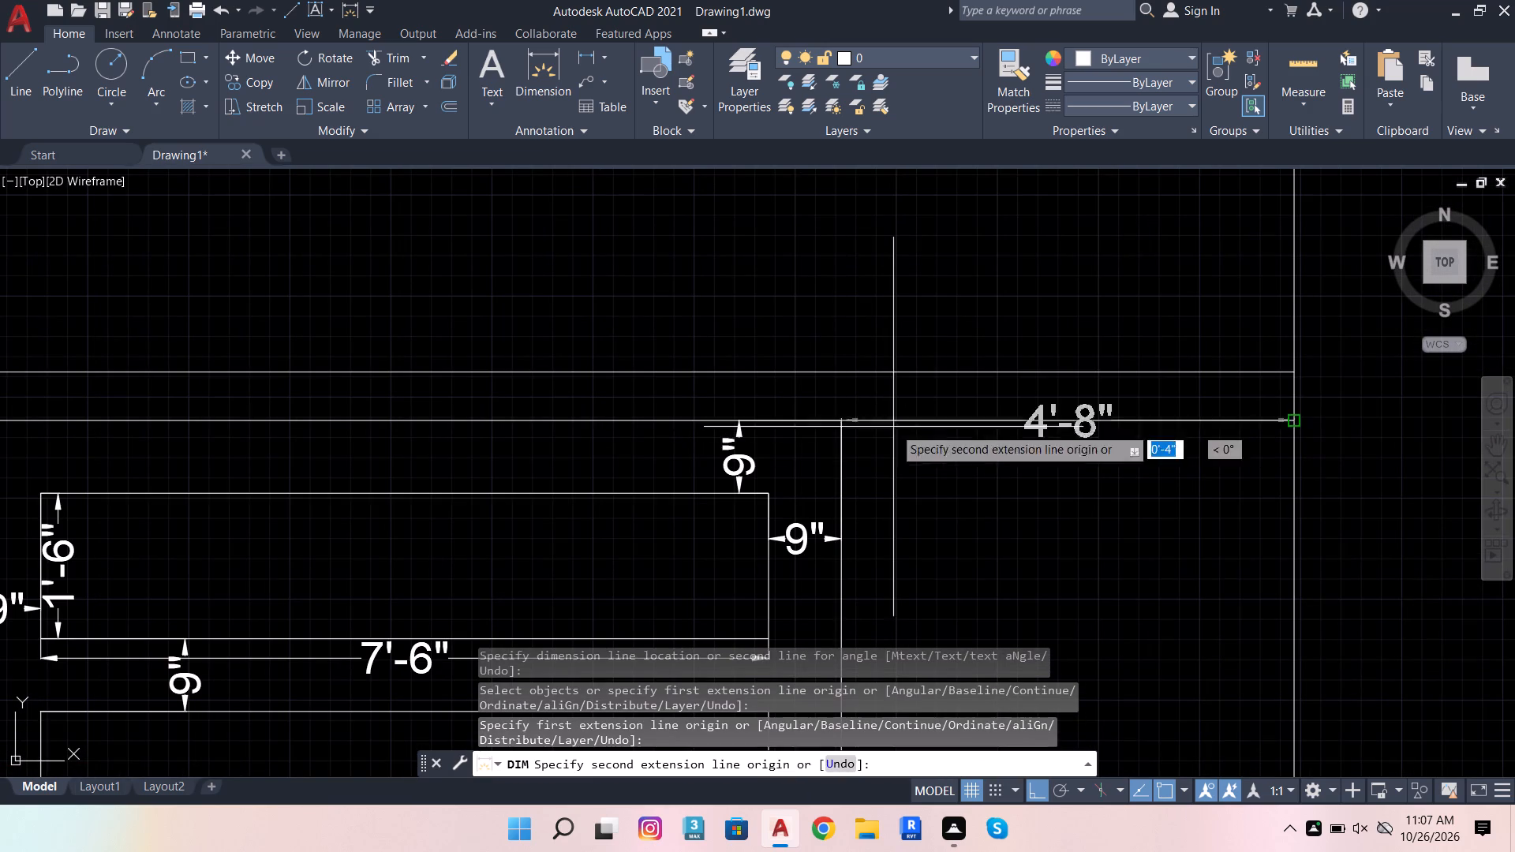
pyautogui.click(1292, 415)
pyautogui.click(1231, 473)
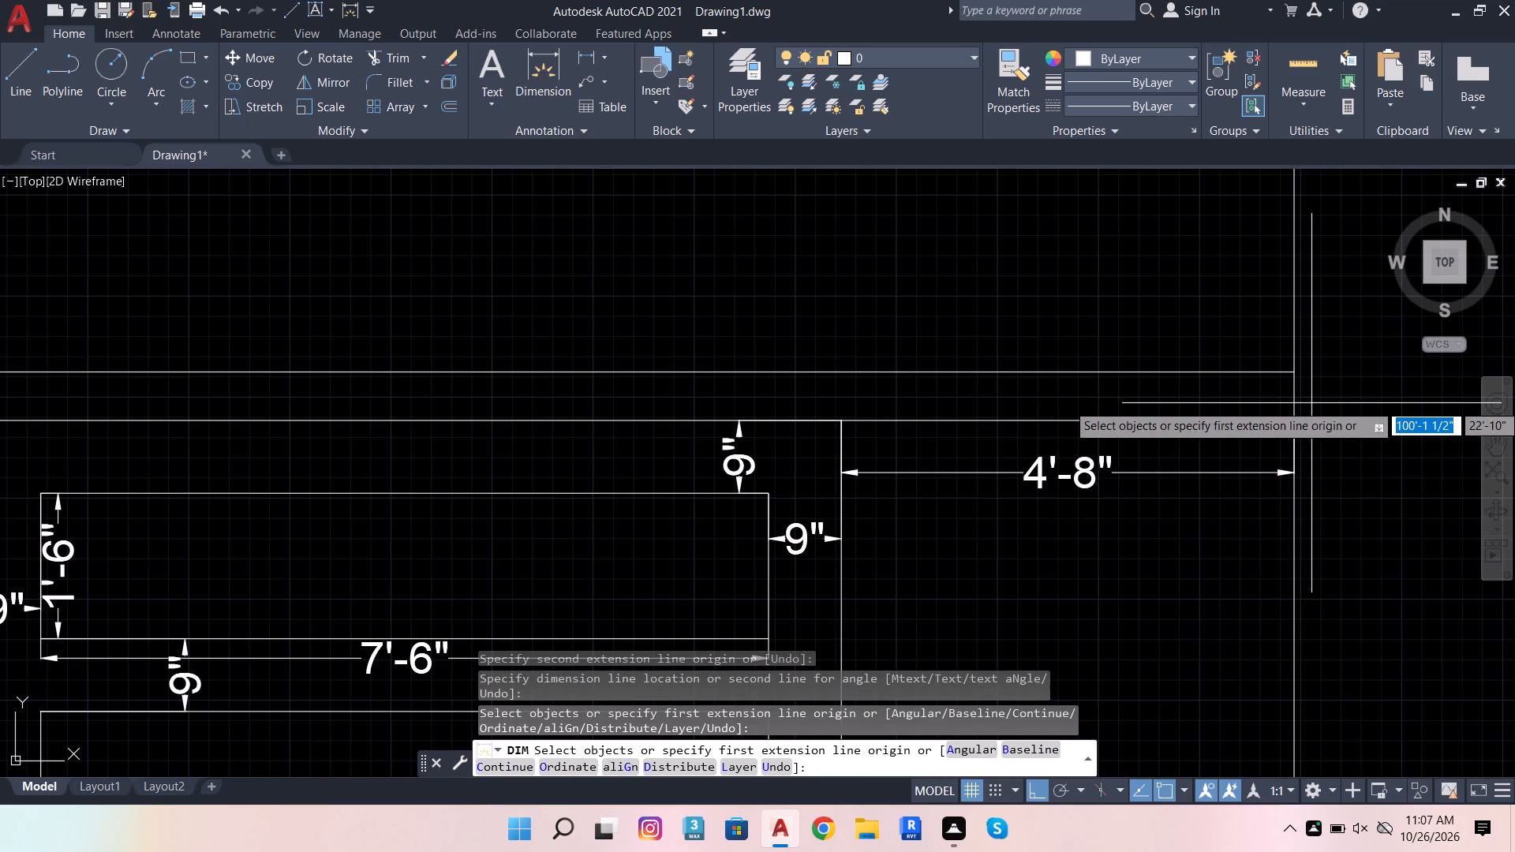
pyautogui.scroll(-2, 1229, 483)
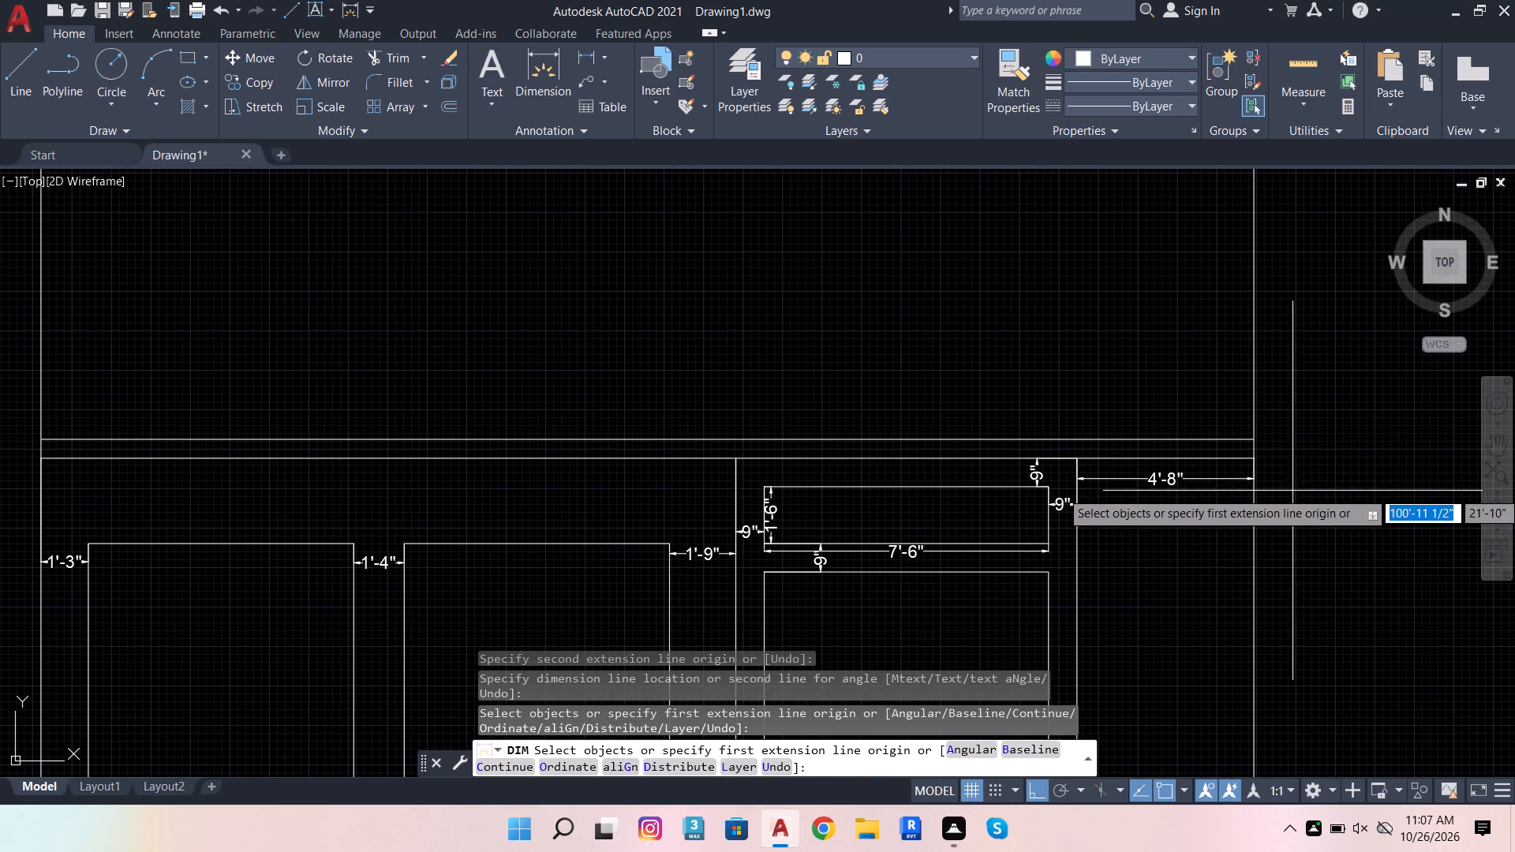
pyautogui.press('Escape')
# Offset the middle storey's right edge line 4'9.6" inward to the left.
pyautogui.click(1251, 414)
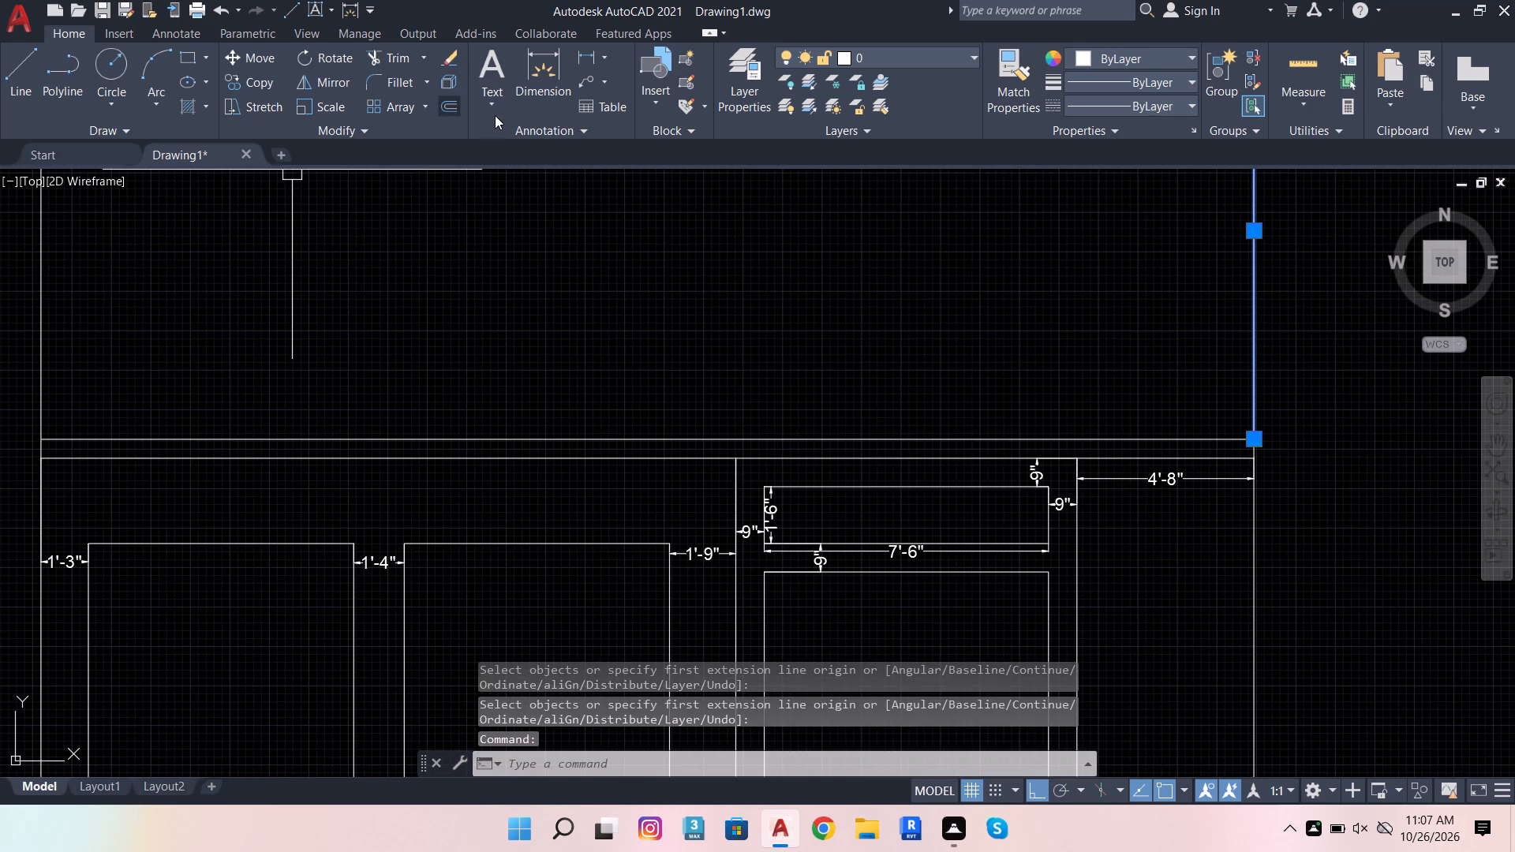
pyautogui.click(443, 105)
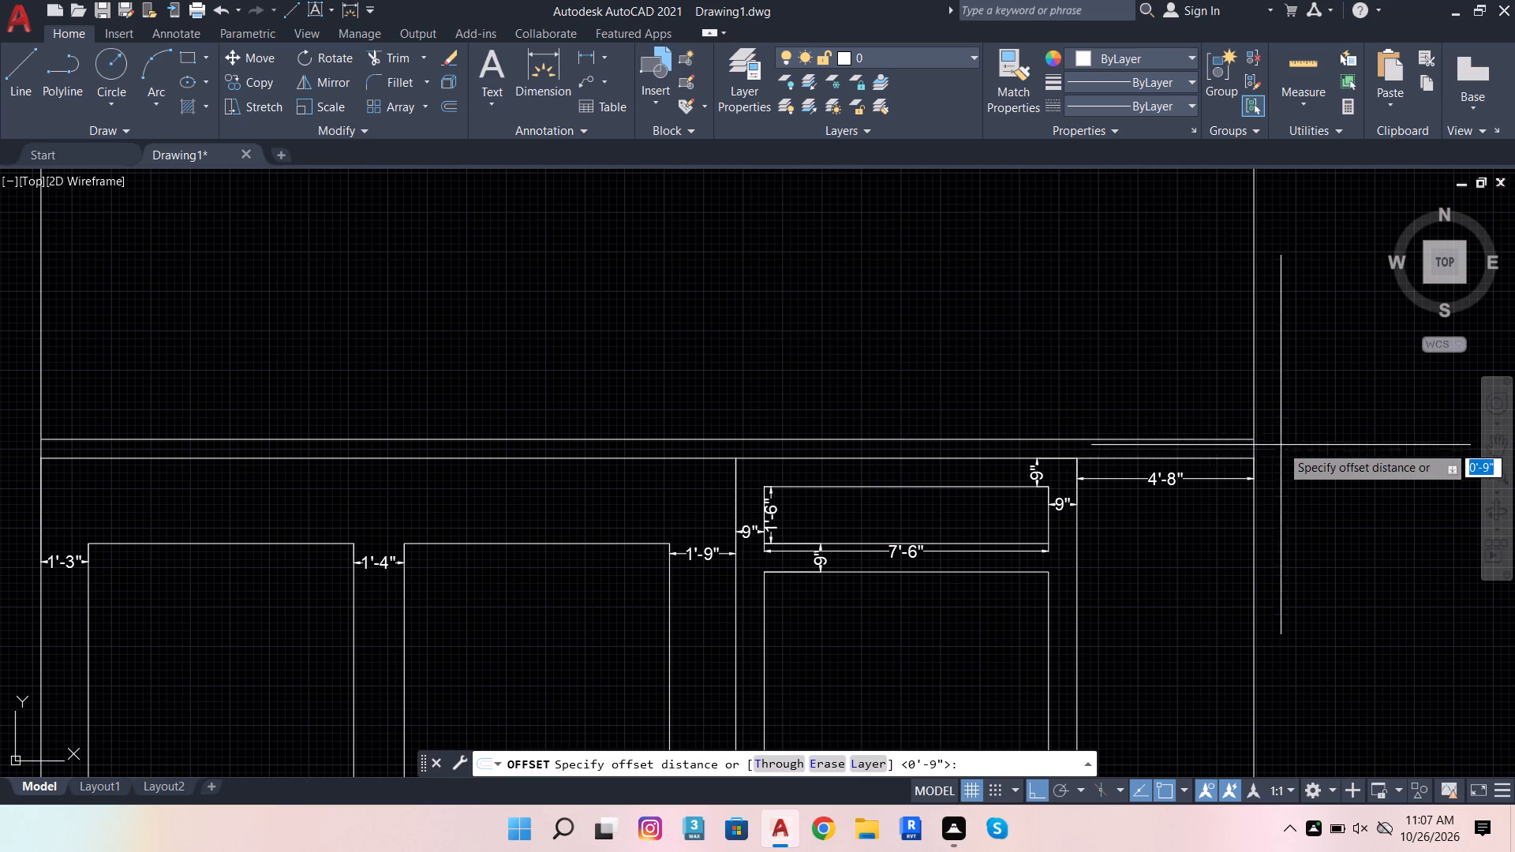
pyautogui.click(1255, 442)
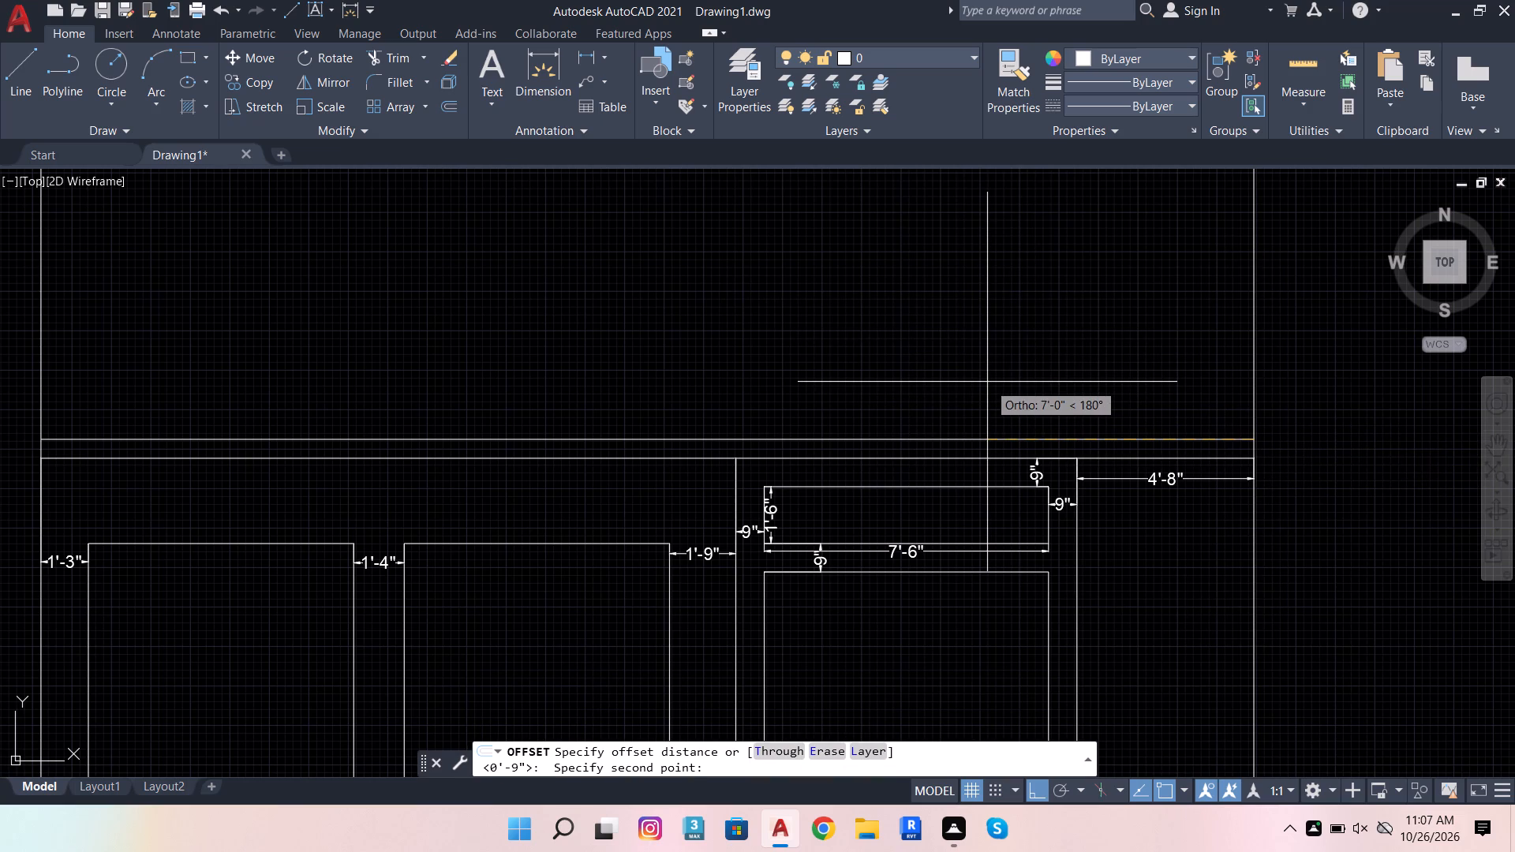
pyautogui.write("4'")
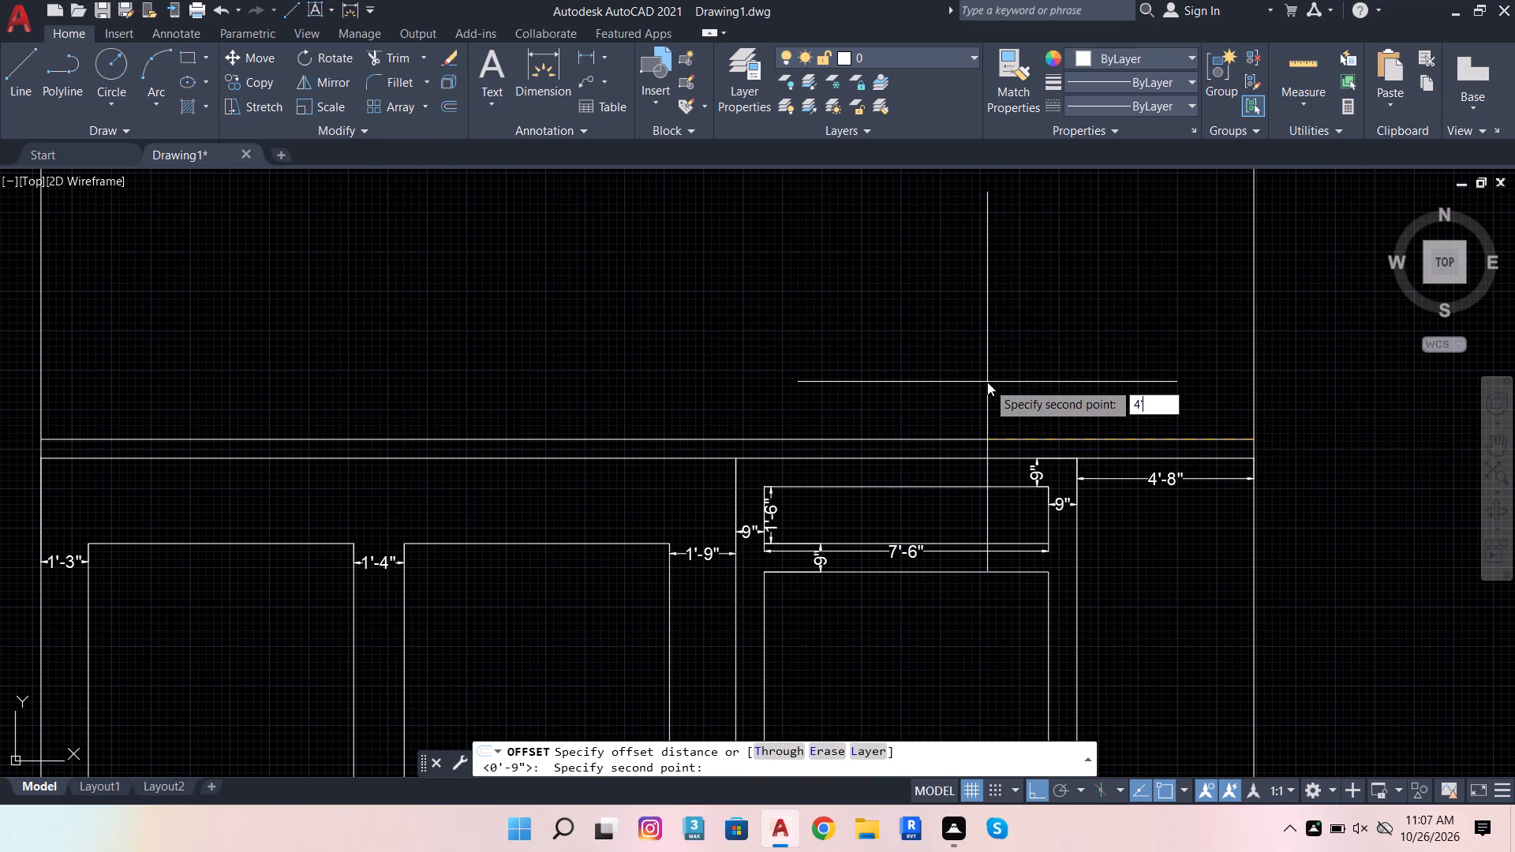
pyautogui.press('9')
pyautogui.write('.6')
pyautogui.press('Return')
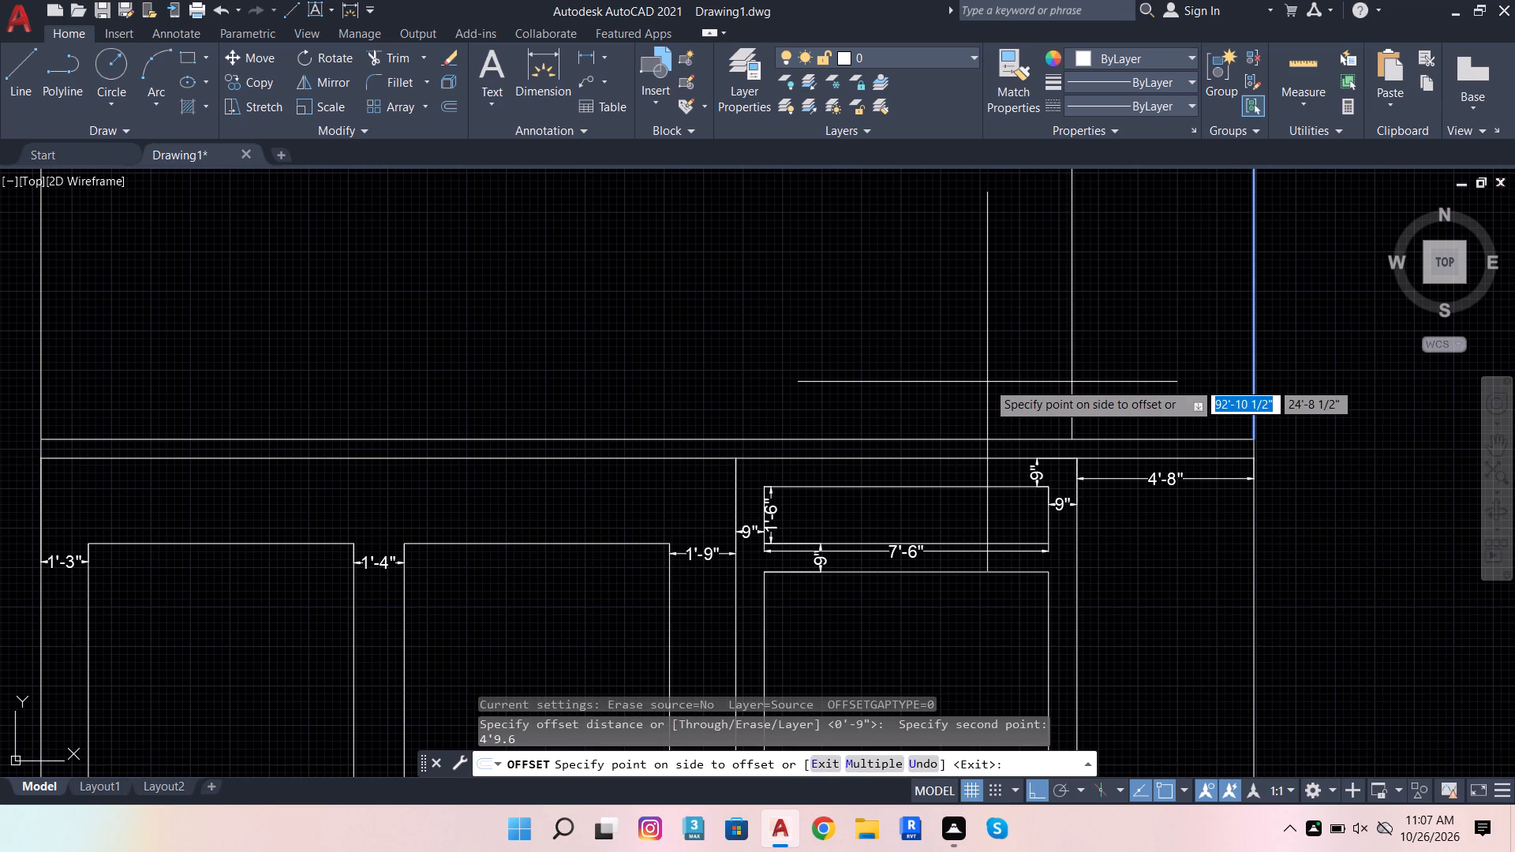
pyautogui.click(987, 381)
pyautogui.scroll(-3, 911, 335)
pyautogui.scroll(2, 910, 329)
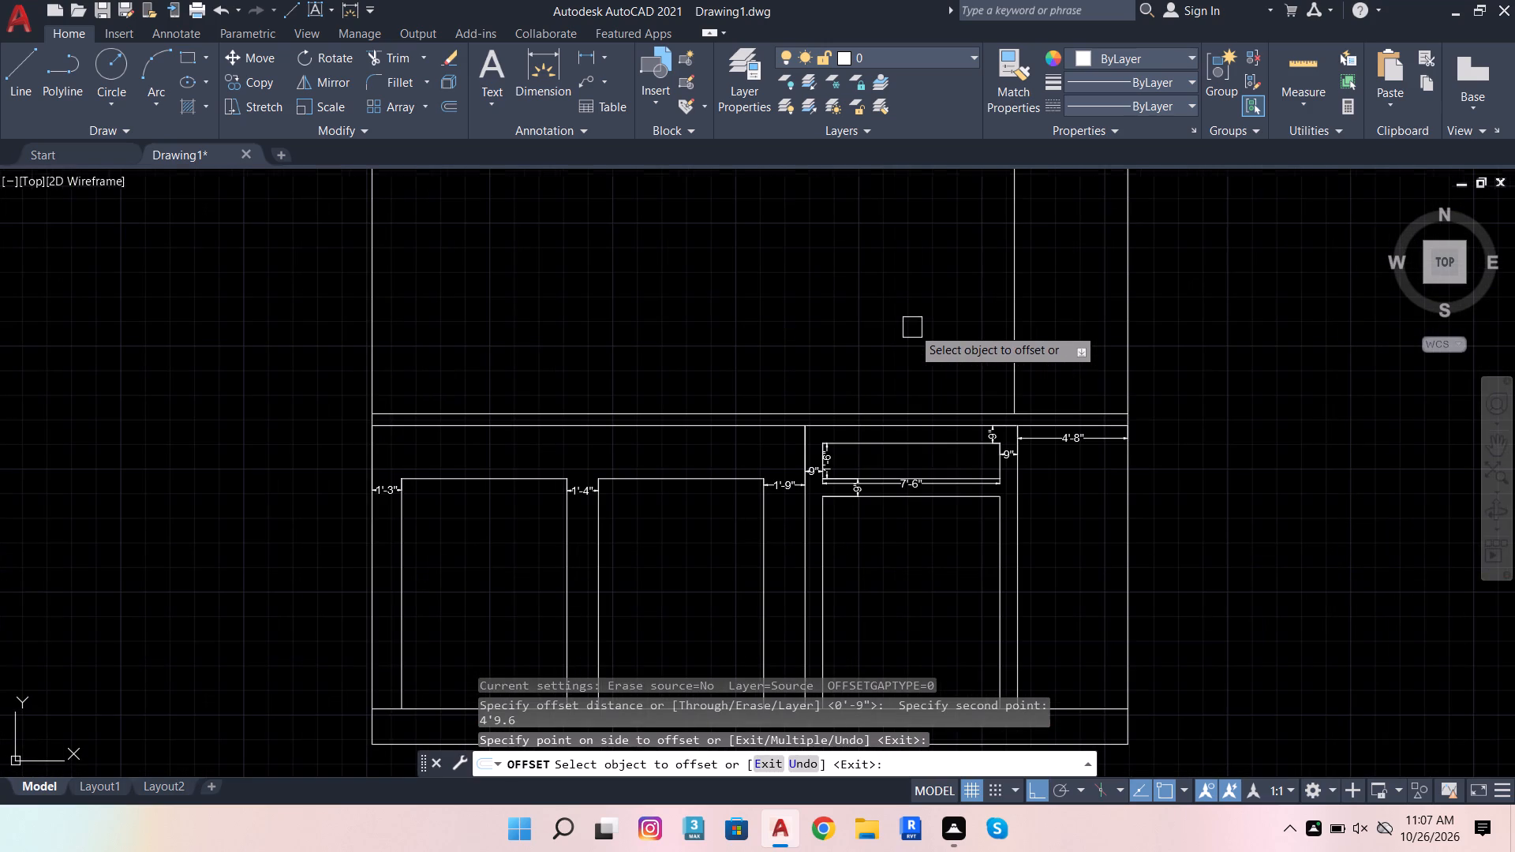
pyautogui.press('Escape')
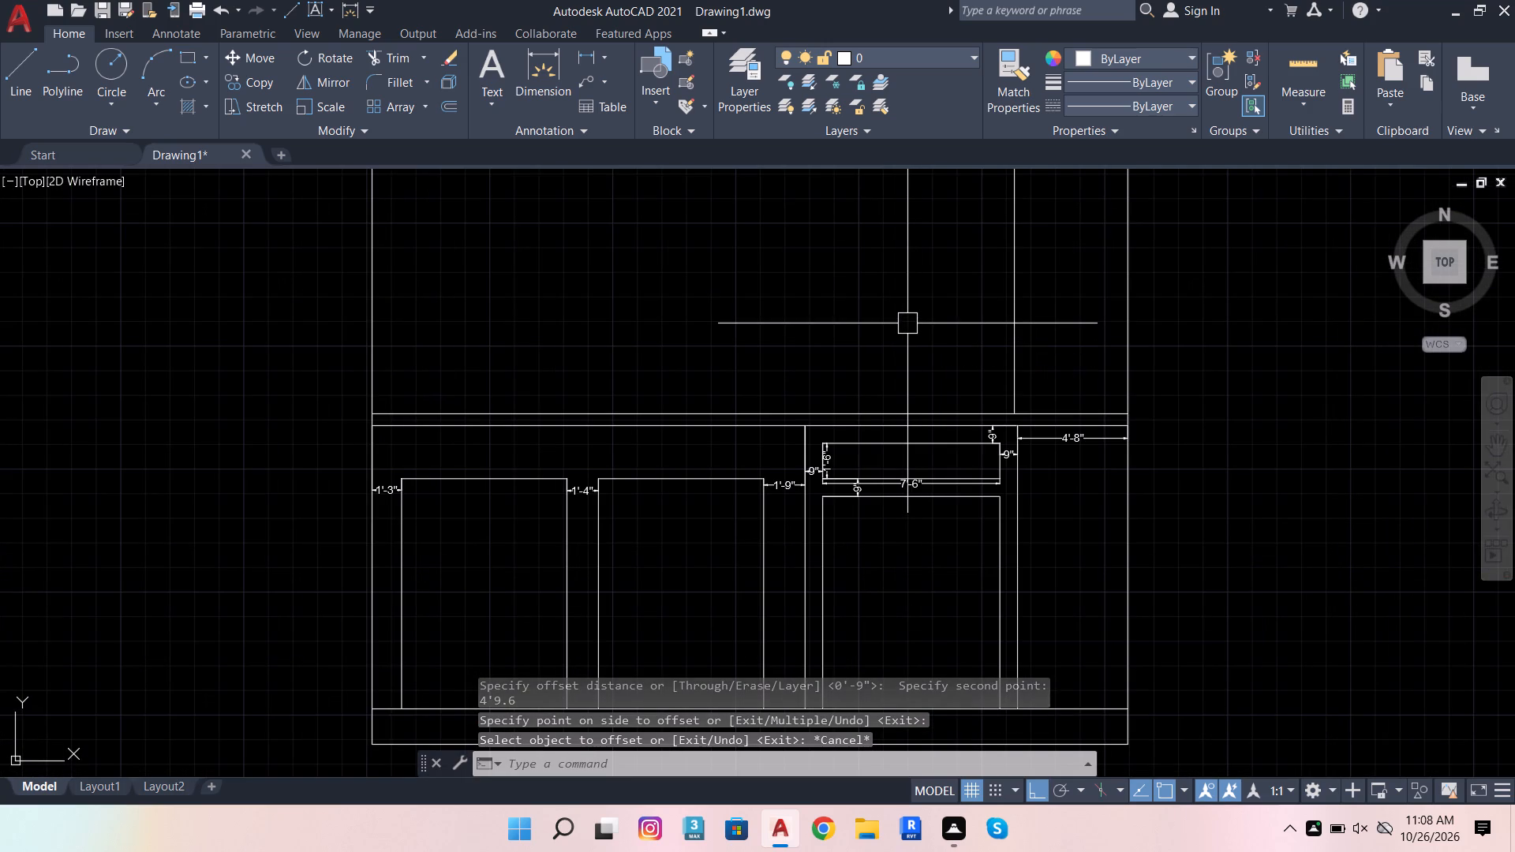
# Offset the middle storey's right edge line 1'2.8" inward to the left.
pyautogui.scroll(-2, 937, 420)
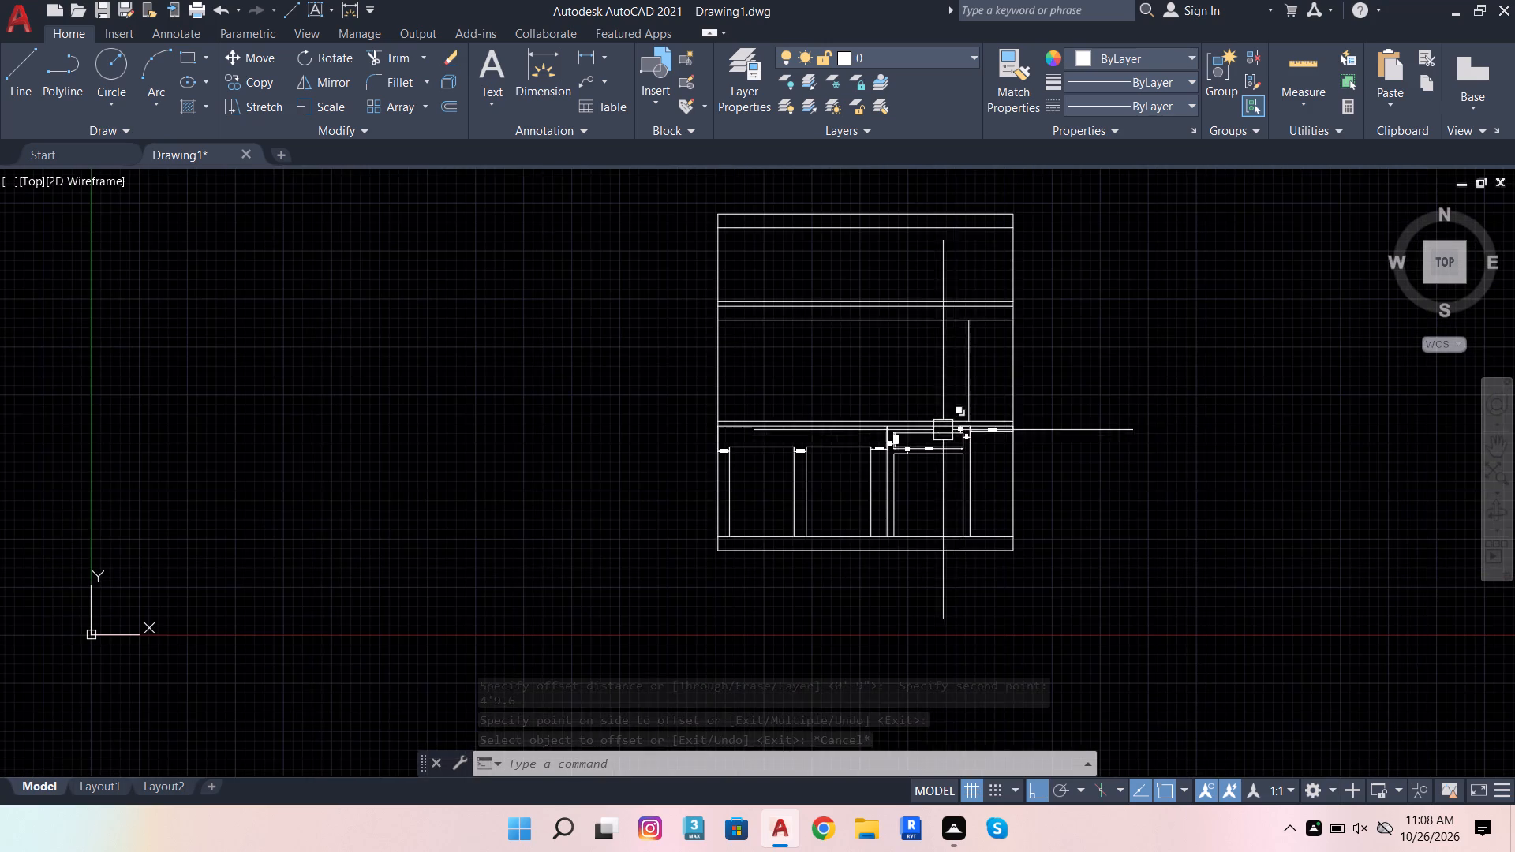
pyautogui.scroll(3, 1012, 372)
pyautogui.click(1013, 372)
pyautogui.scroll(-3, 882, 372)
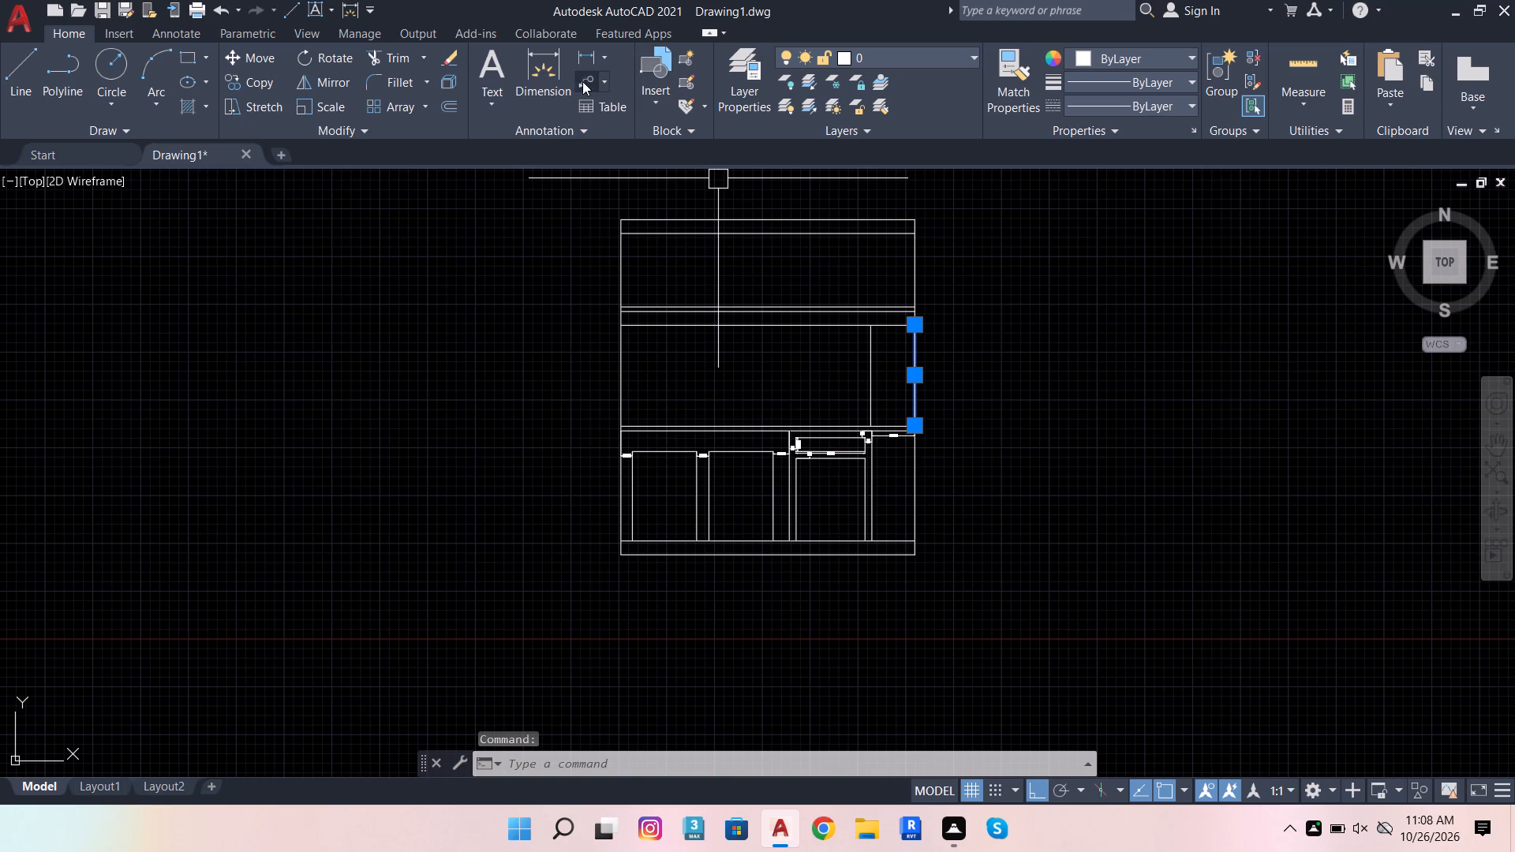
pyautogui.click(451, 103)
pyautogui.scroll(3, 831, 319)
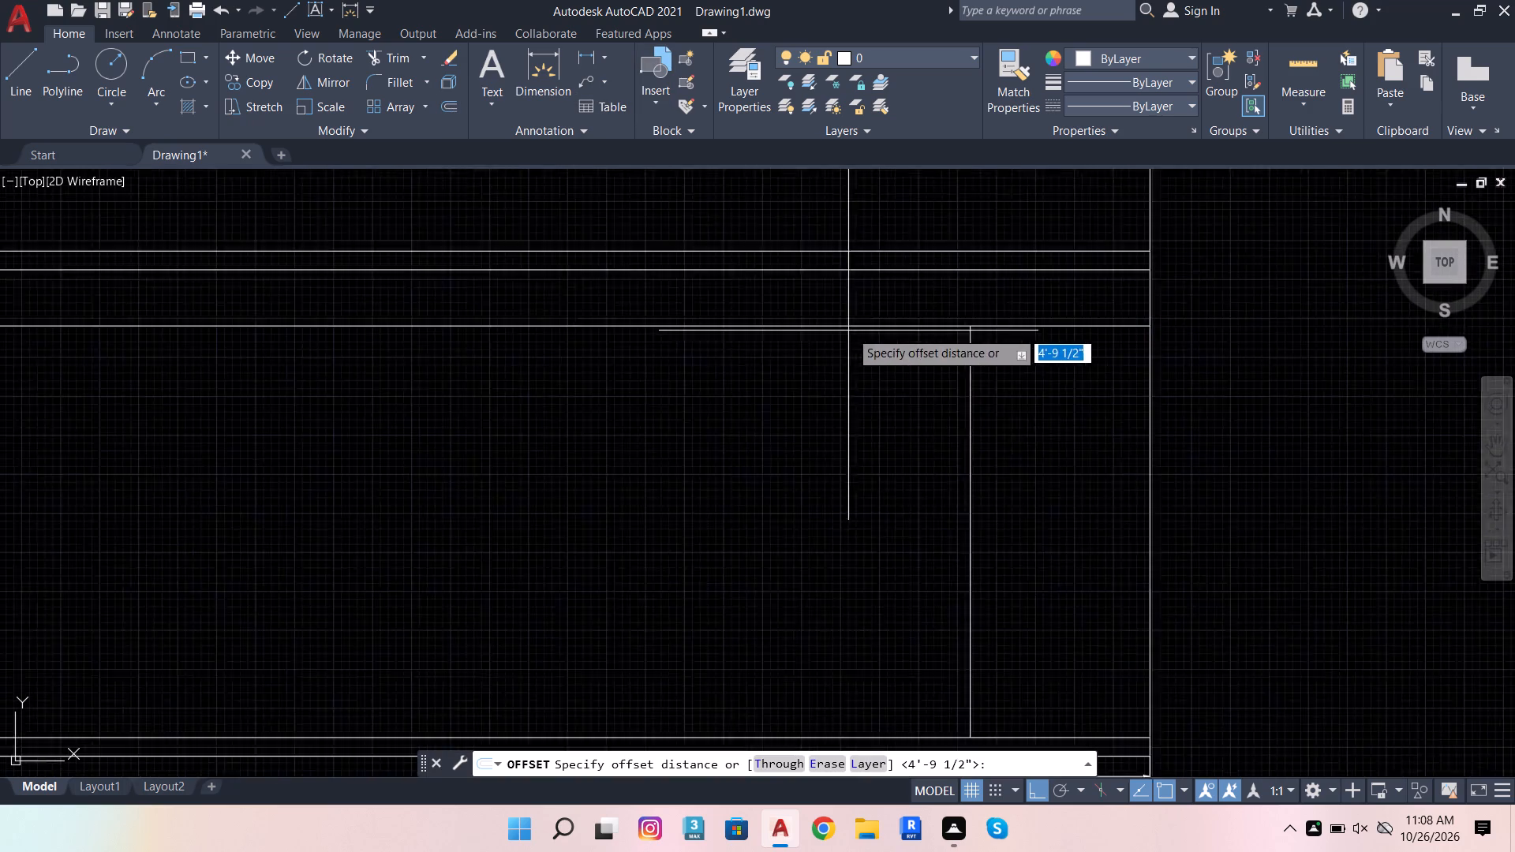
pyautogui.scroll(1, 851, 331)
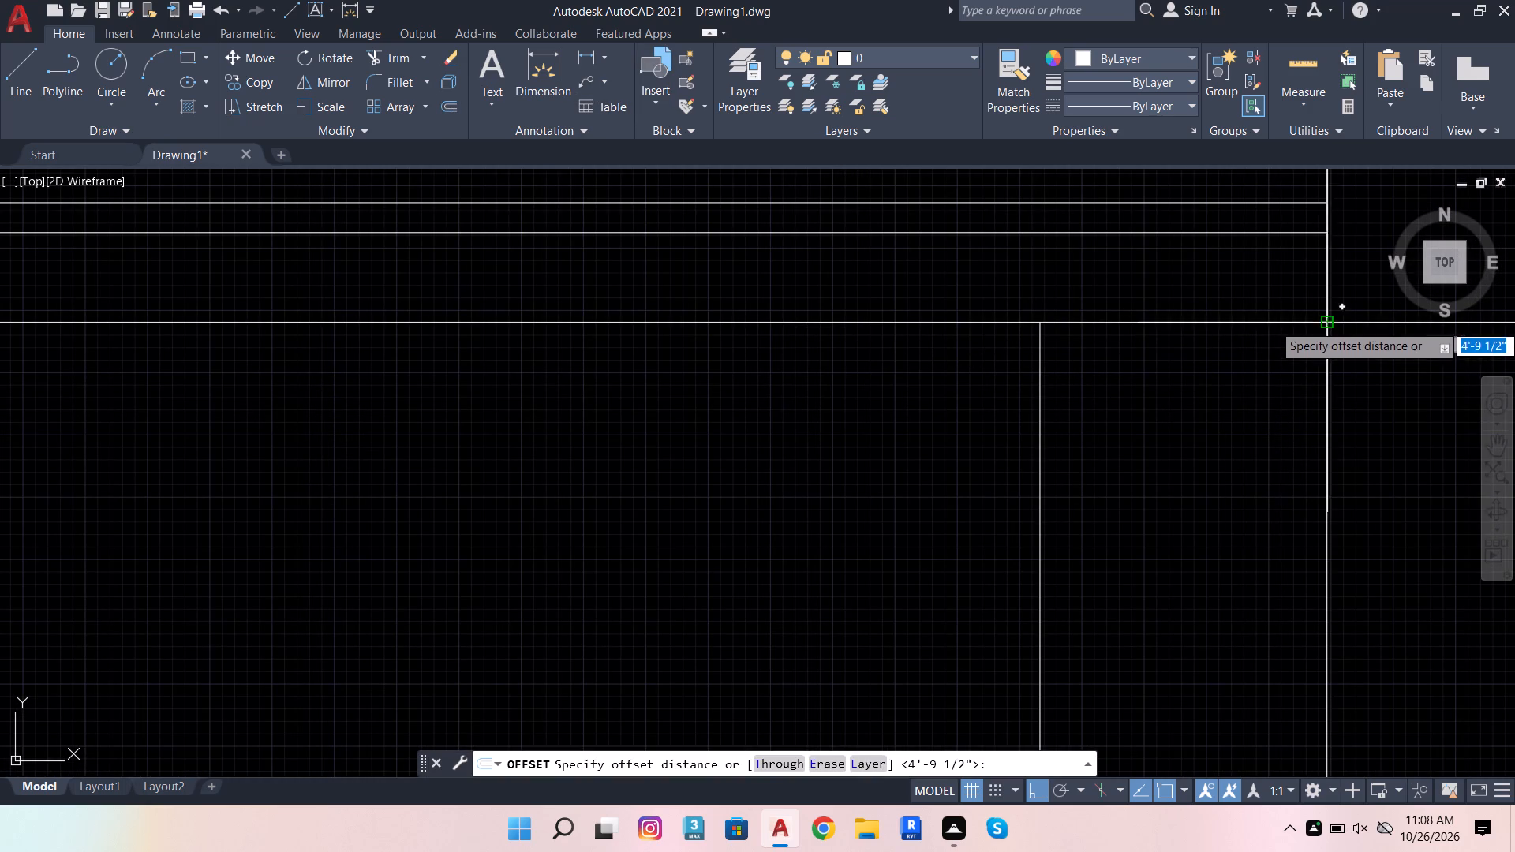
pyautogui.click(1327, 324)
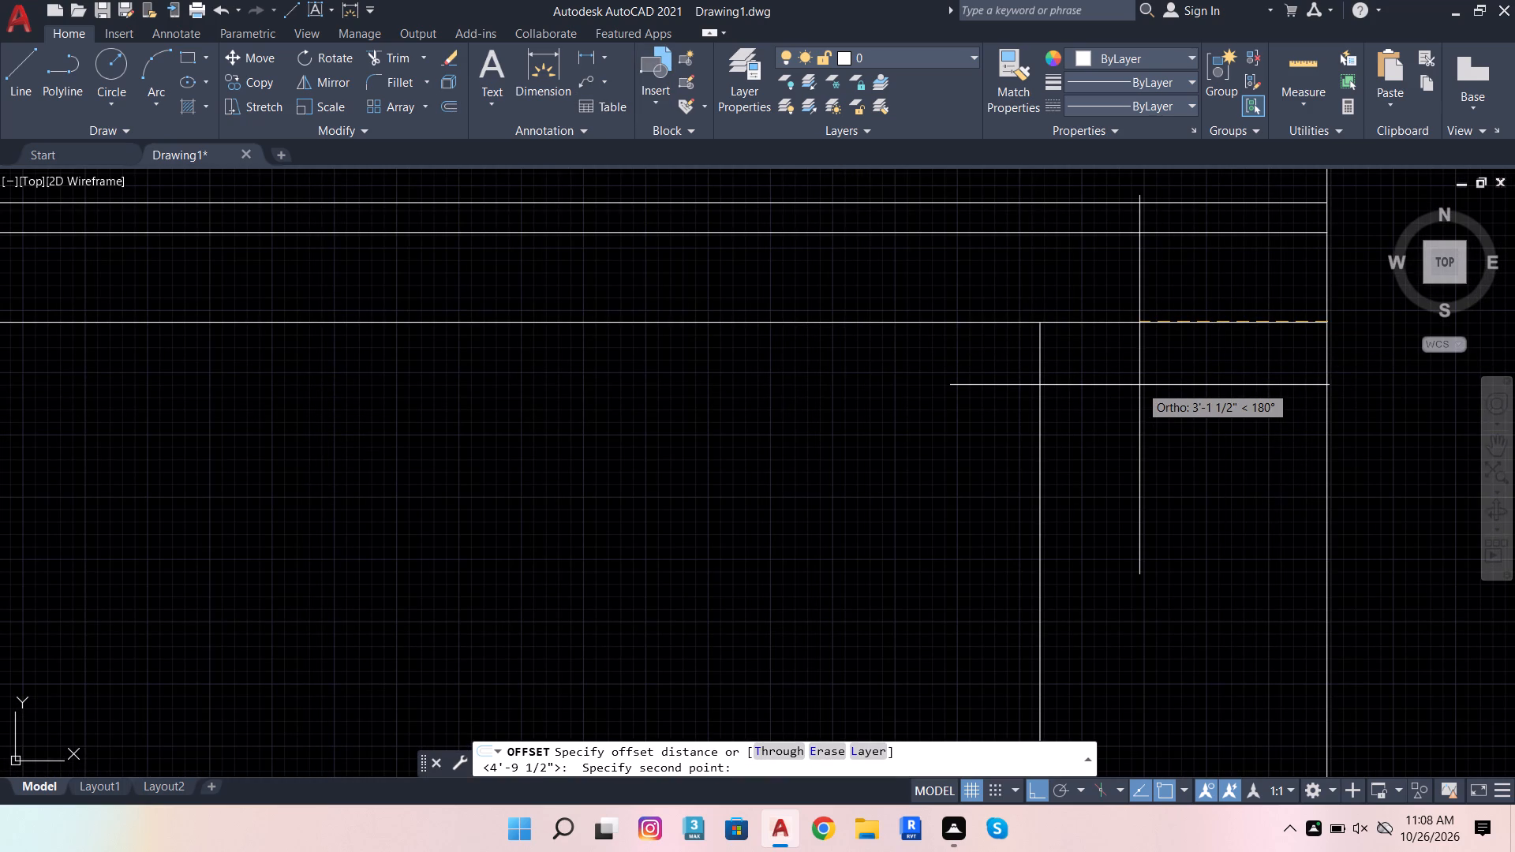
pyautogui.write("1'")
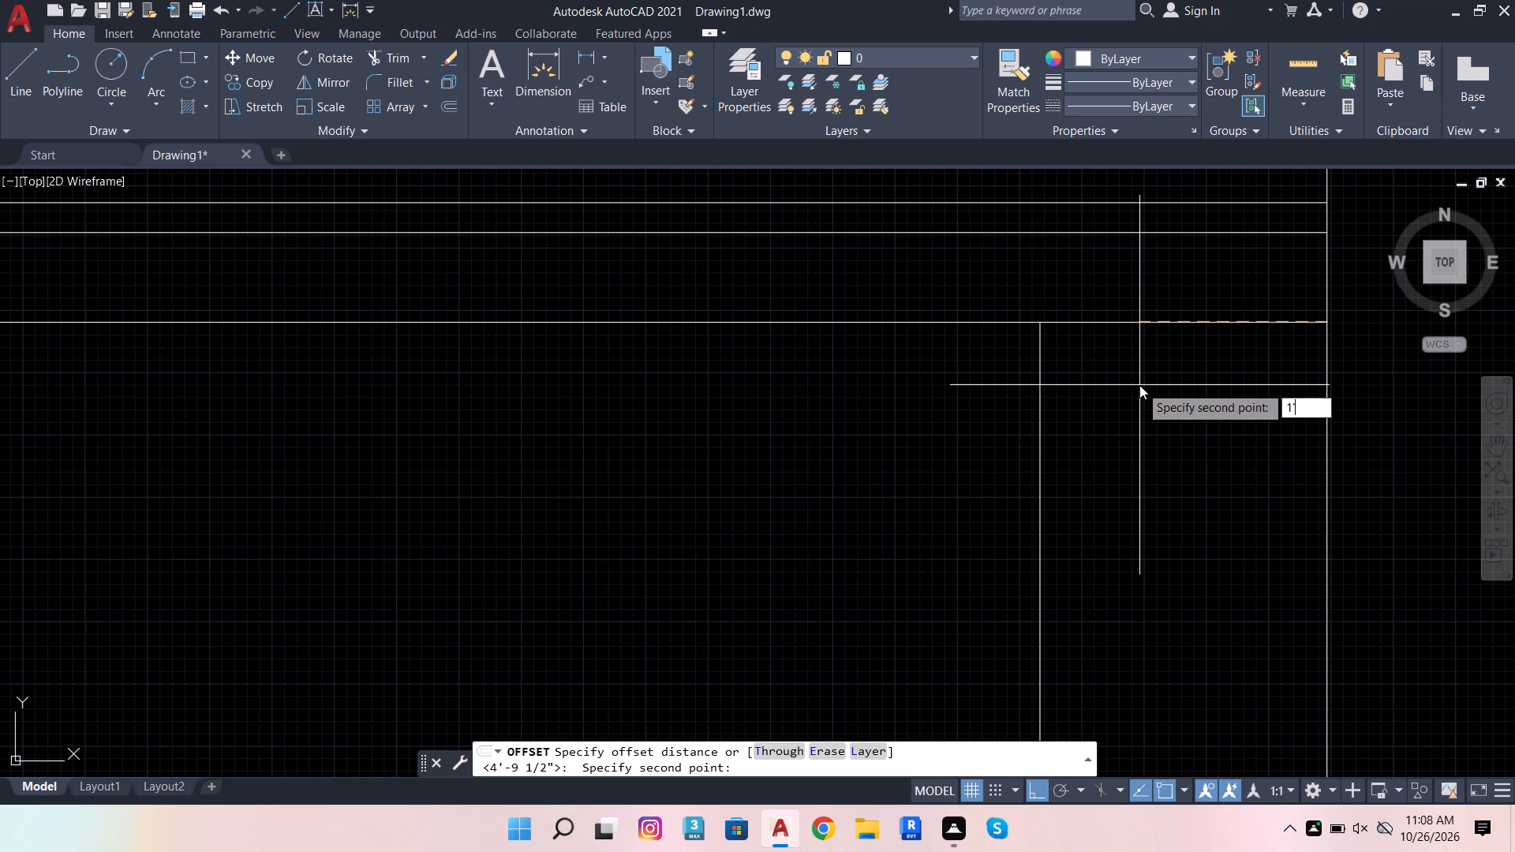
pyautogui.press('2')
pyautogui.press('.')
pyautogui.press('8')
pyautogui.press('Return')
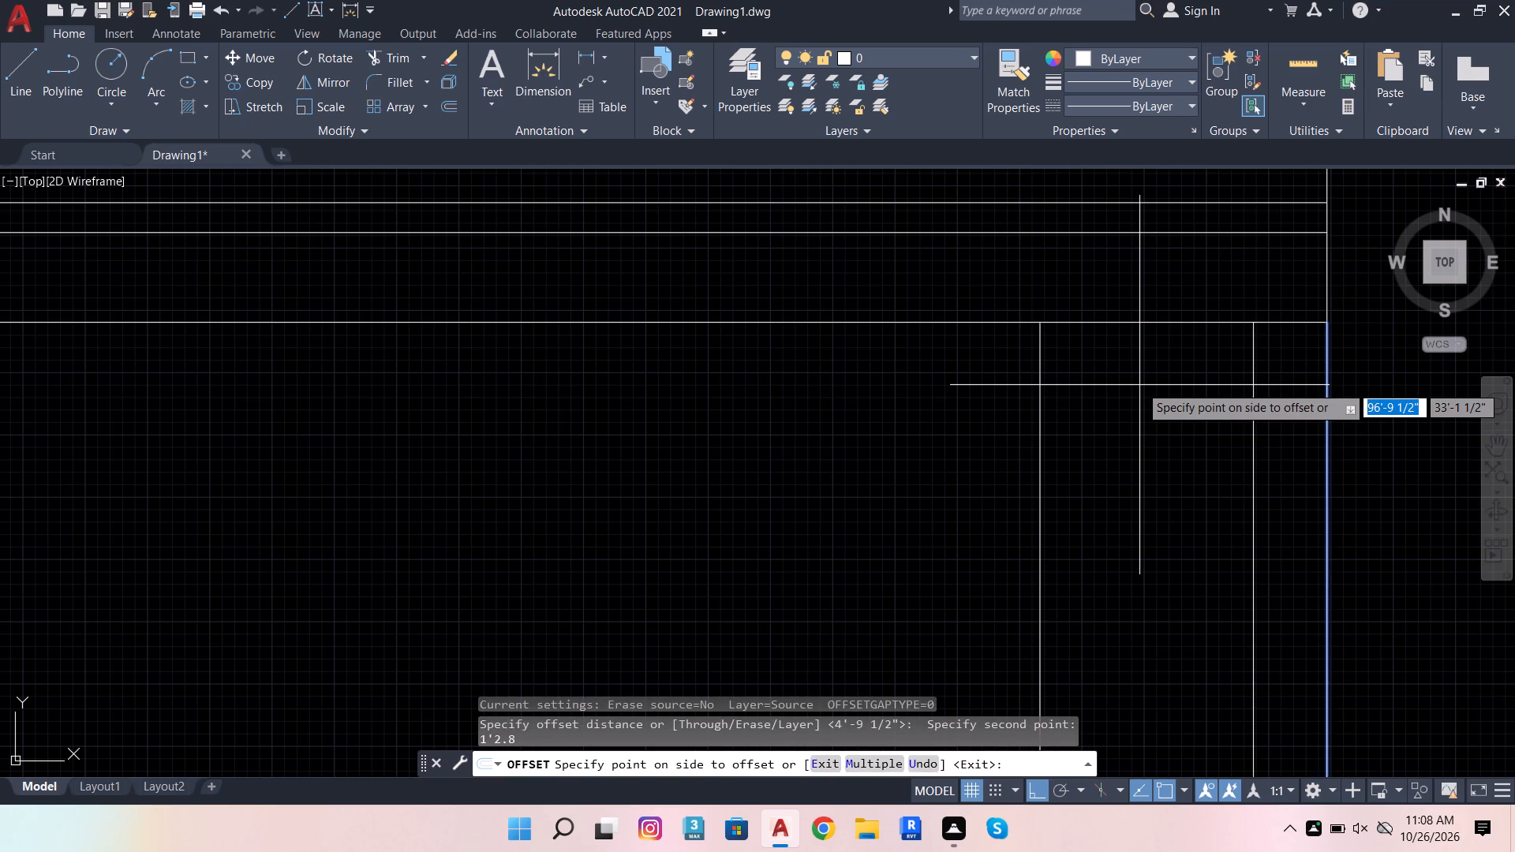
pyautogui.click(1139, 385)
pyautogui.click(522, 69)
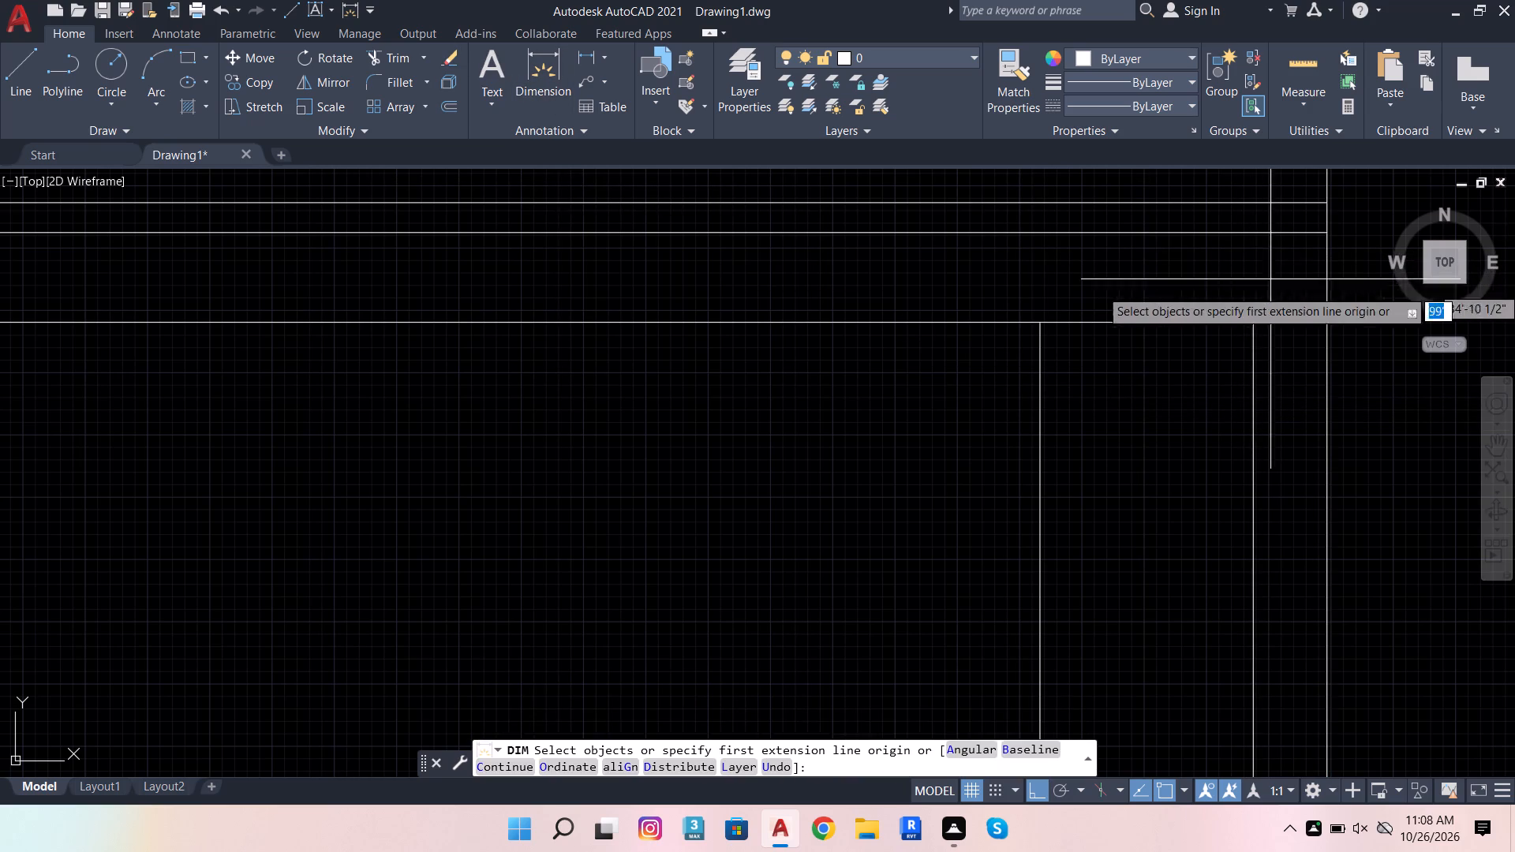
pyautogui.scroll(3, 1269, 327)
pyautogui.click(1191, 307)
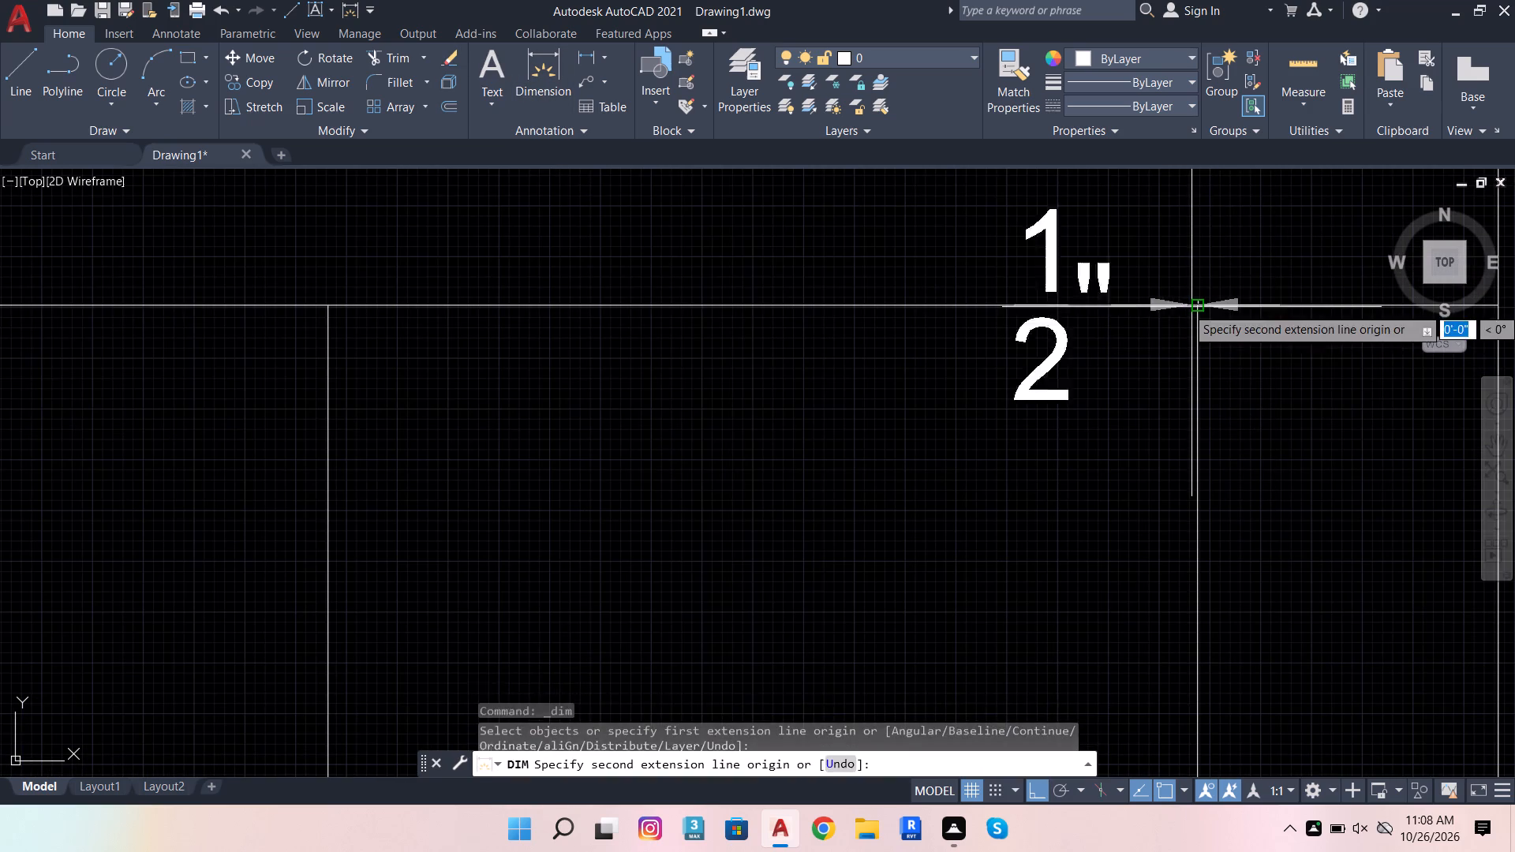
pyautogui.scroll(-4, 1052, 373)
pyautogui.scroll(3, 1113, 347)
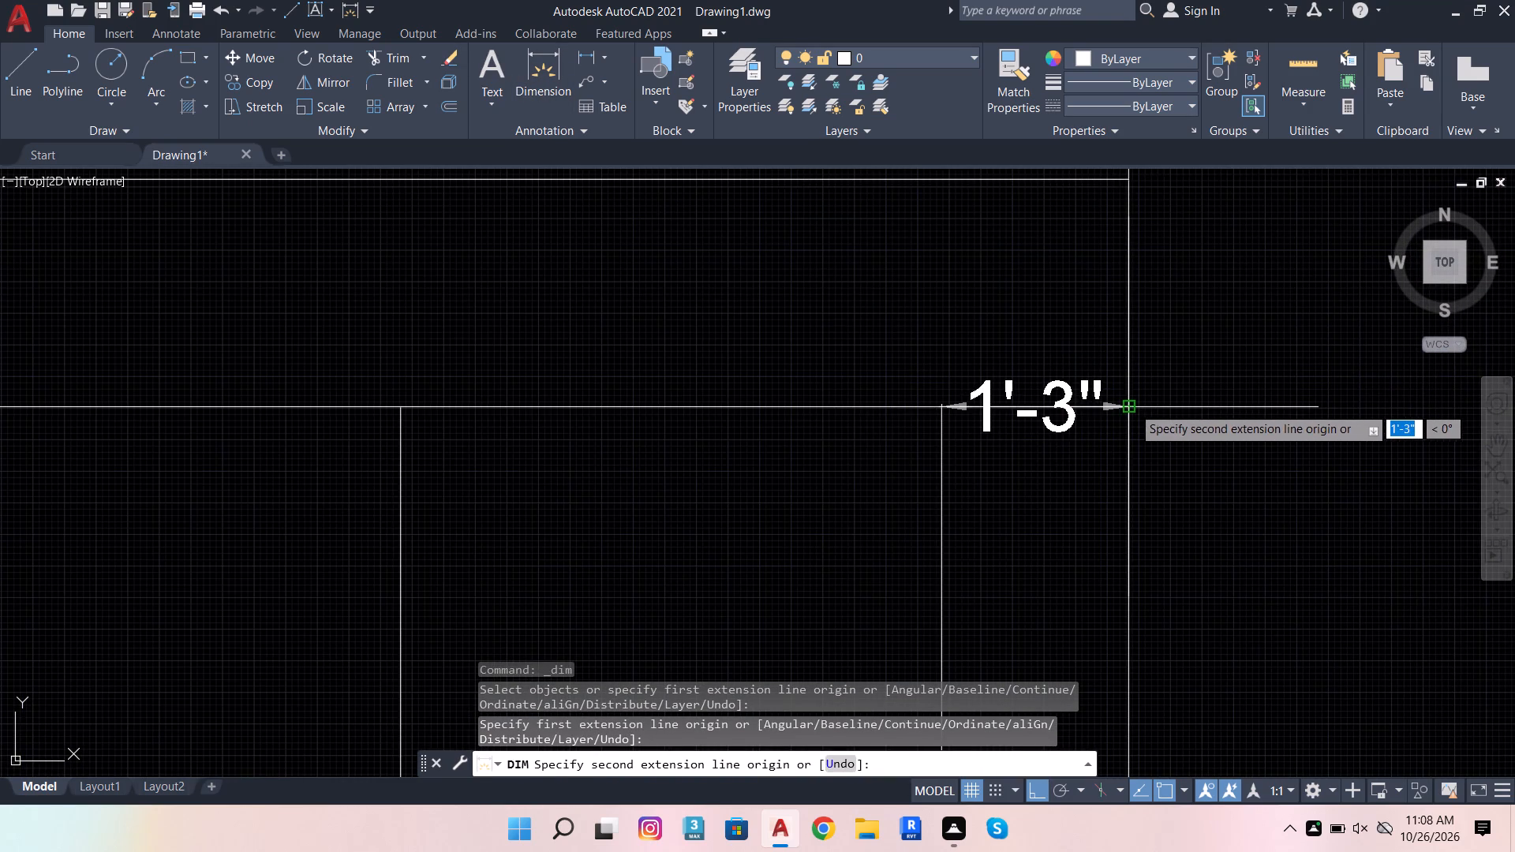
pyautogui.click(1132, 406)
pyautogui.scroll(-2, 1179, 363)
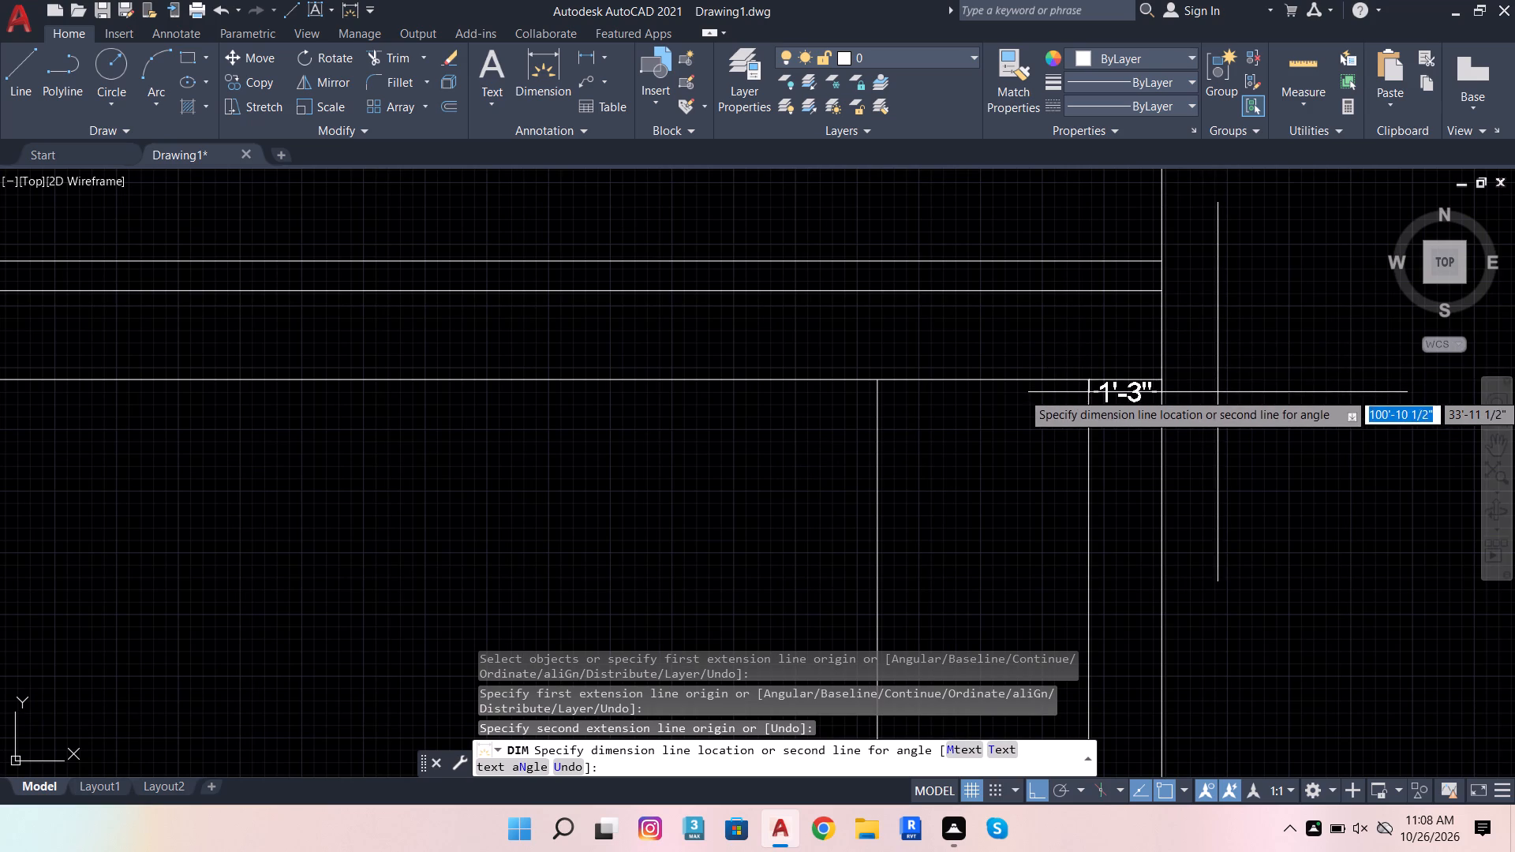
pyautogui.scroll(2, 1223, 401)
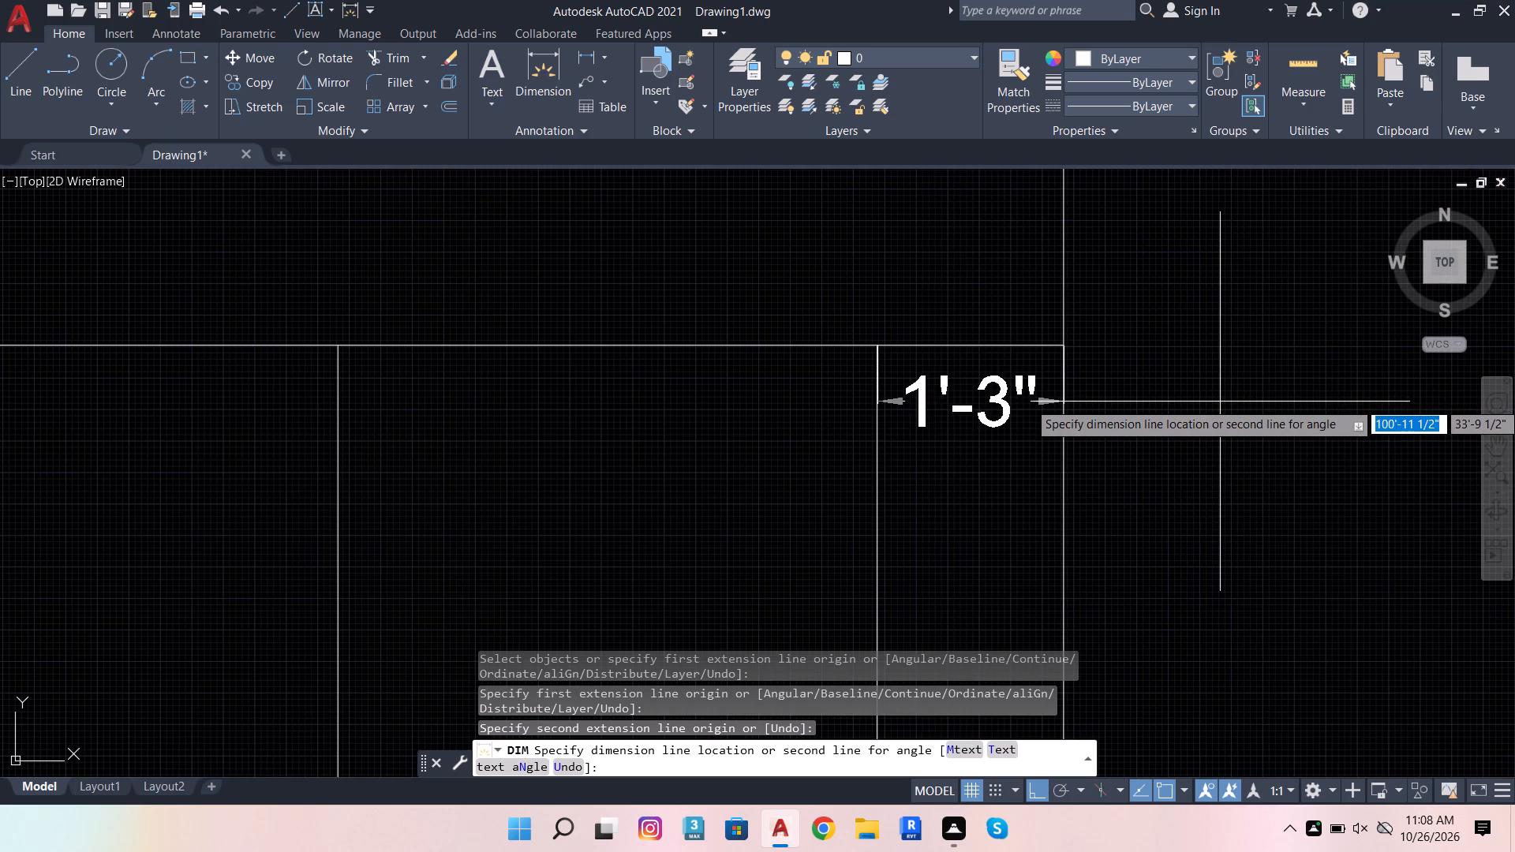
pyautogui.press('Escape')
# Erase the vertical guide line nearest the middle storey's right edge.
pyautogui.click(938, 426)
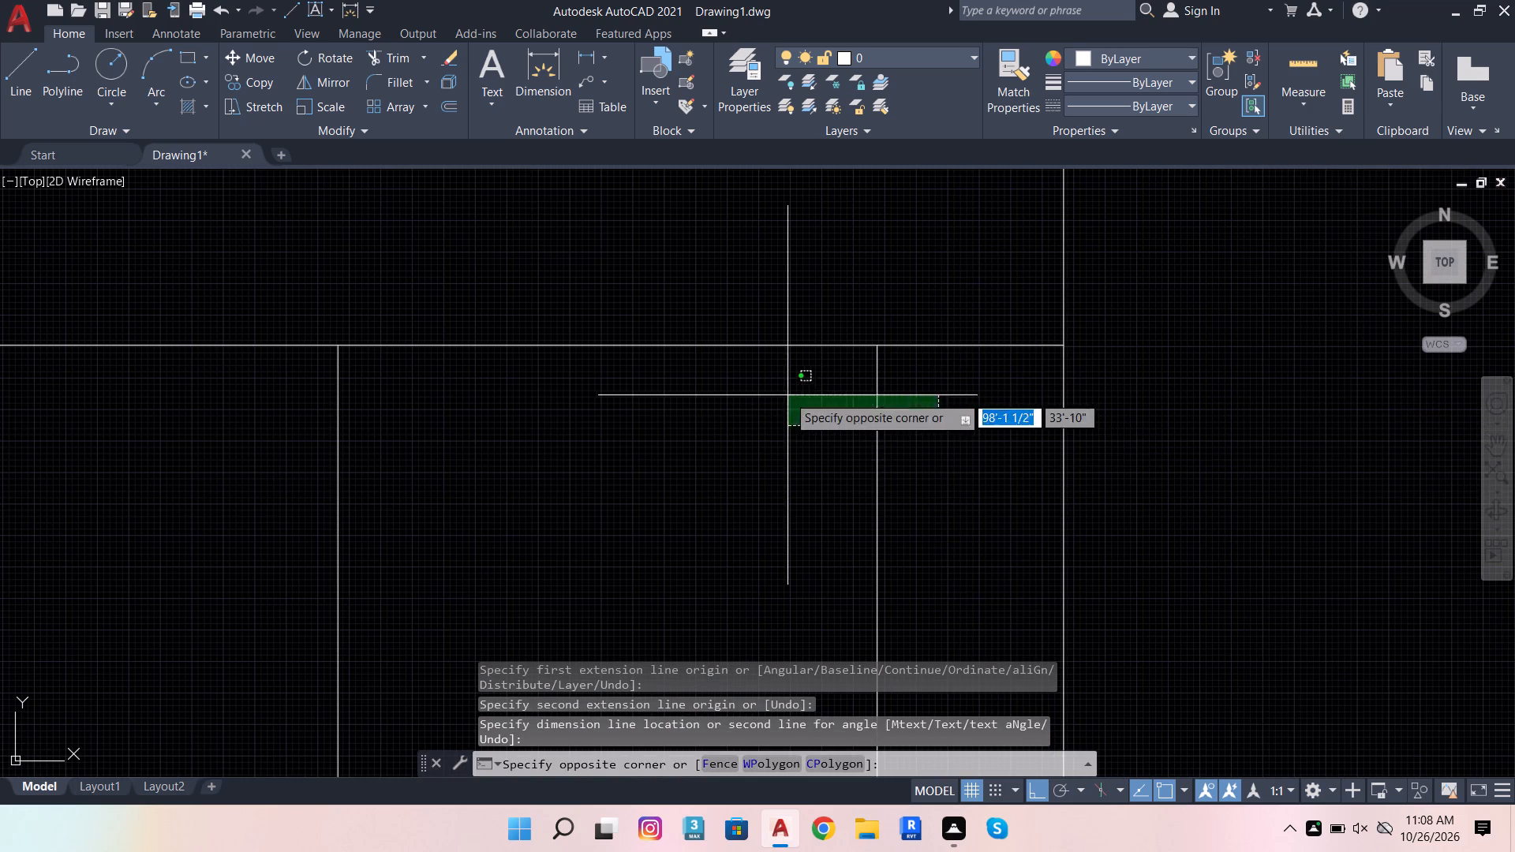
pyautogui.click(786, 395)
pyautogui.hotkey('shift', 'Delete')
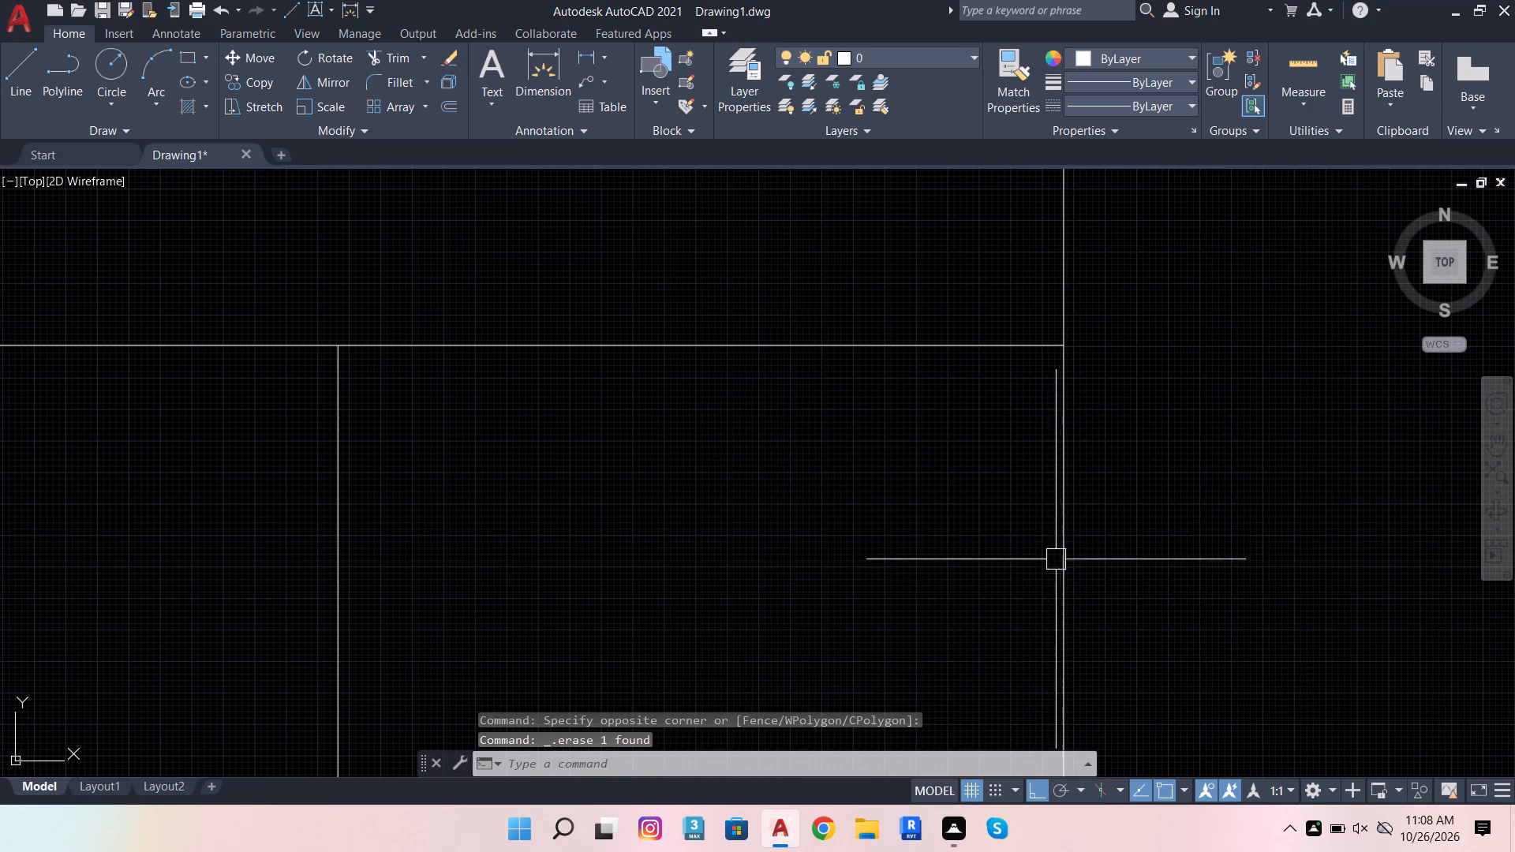
# Offset the middle storey's right edge line 1'2.6" inward to the left.
pyautogui.click(1056, 532)
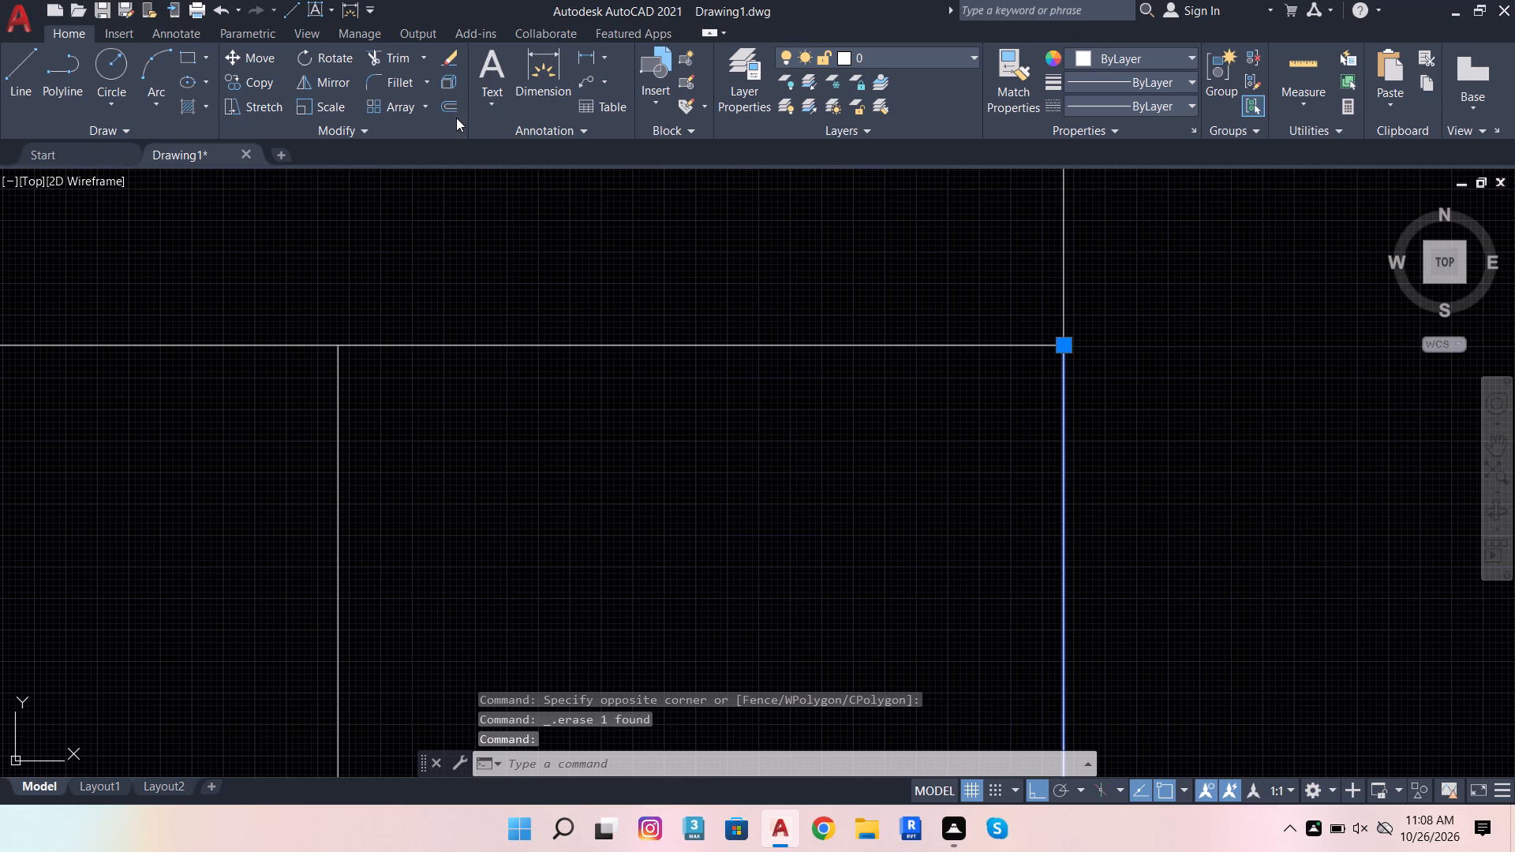
pyautogui.click(456, 118)
pyautogui.click(456, 104)
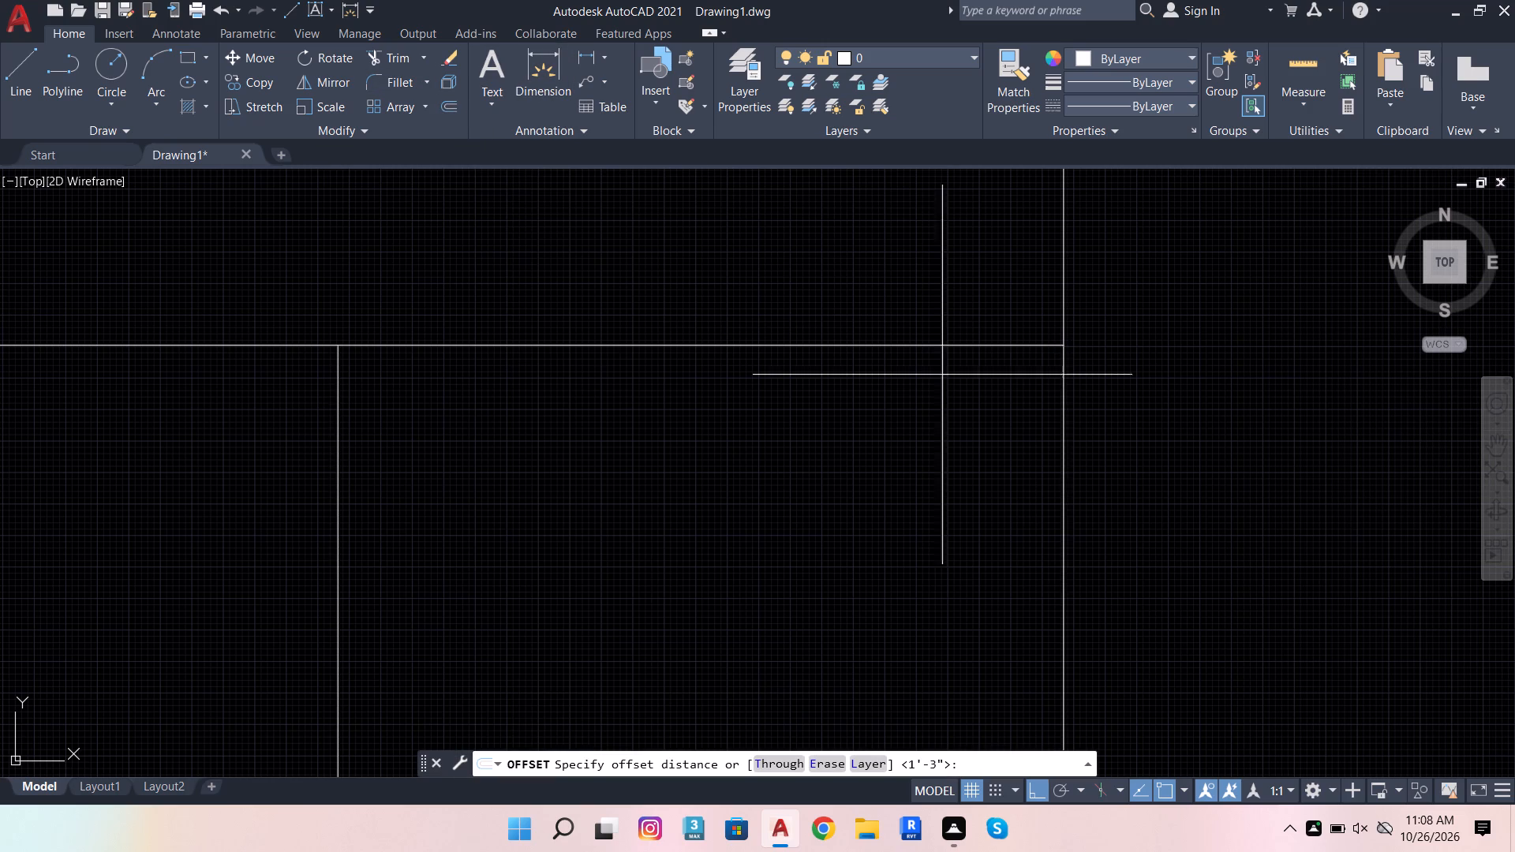
pyautogui.click(1060, 349)
pyautogui.write("1'2.6")
pyautogui.press('Return')
pyautogui.click(875, 403)
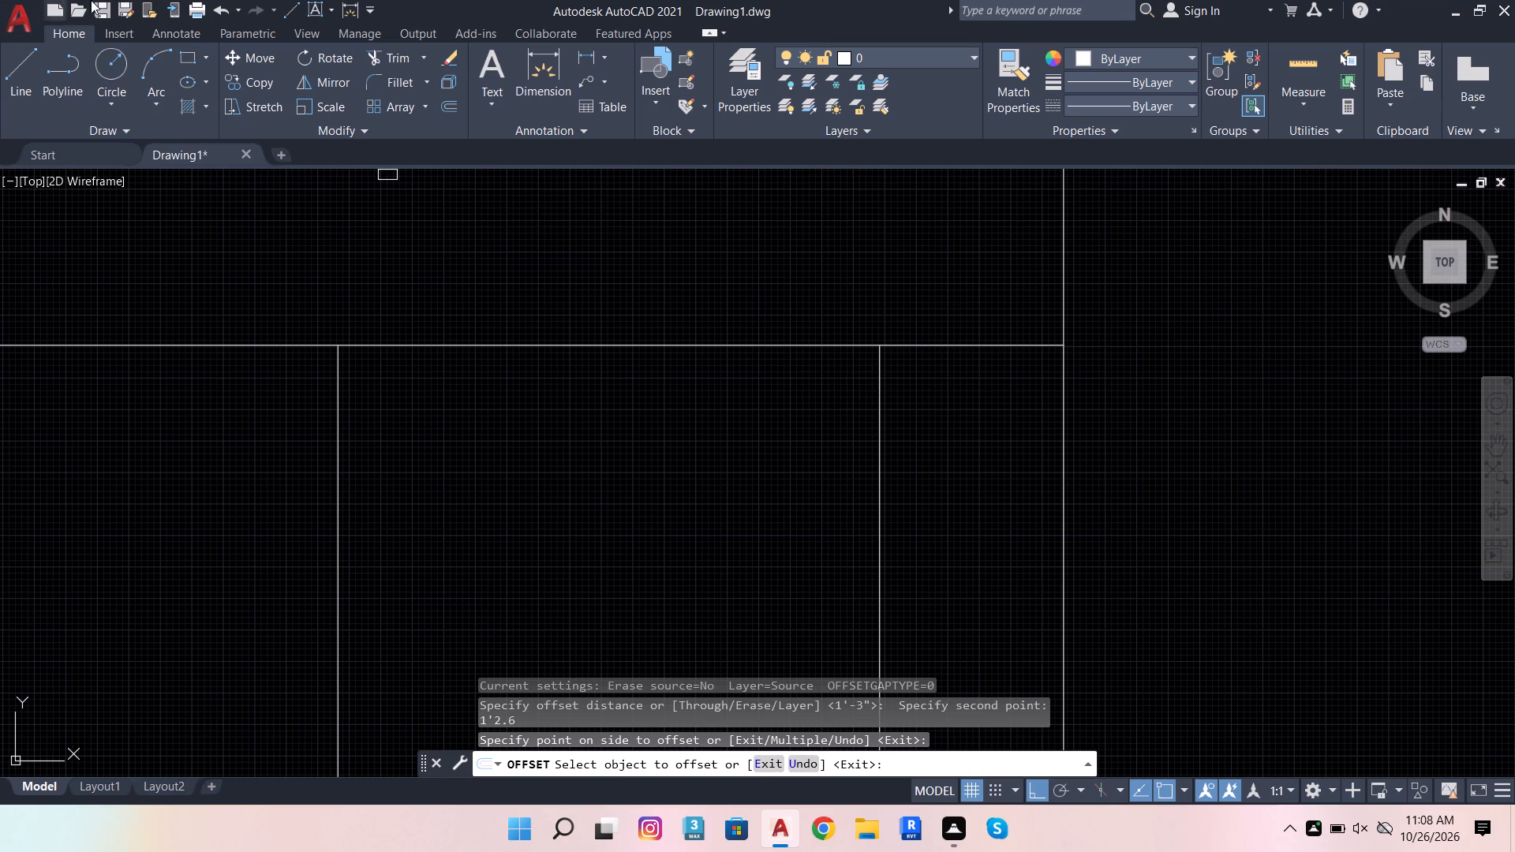
# Dimension the horizontal distance from the nearest guide line to the middle storey's right edge, just below its top line, and end dimensioning.
pyautogui.click(546, 50)
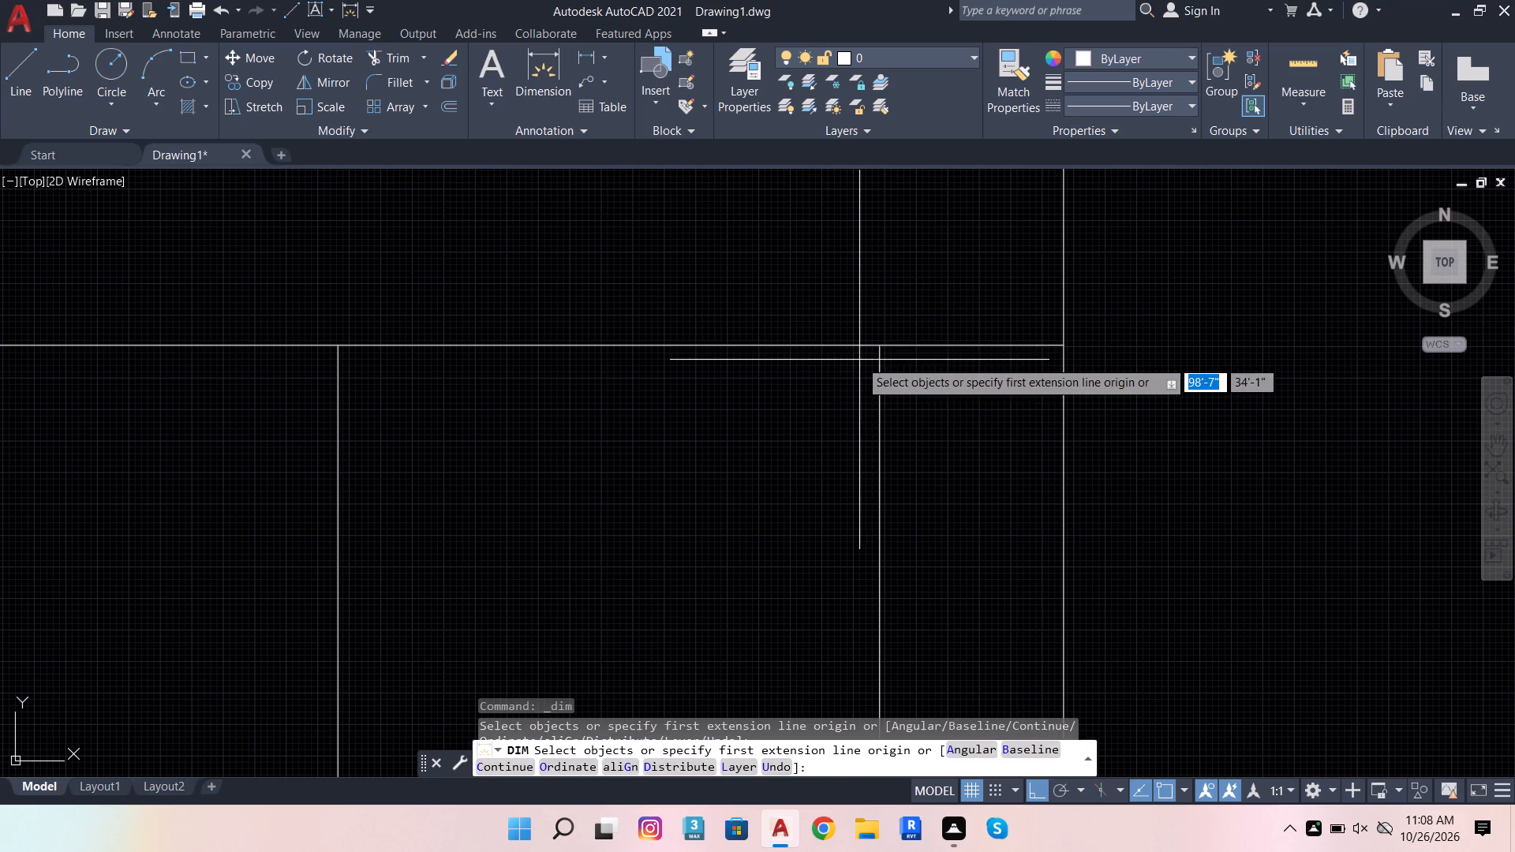
pyautogui.click(882, 342)
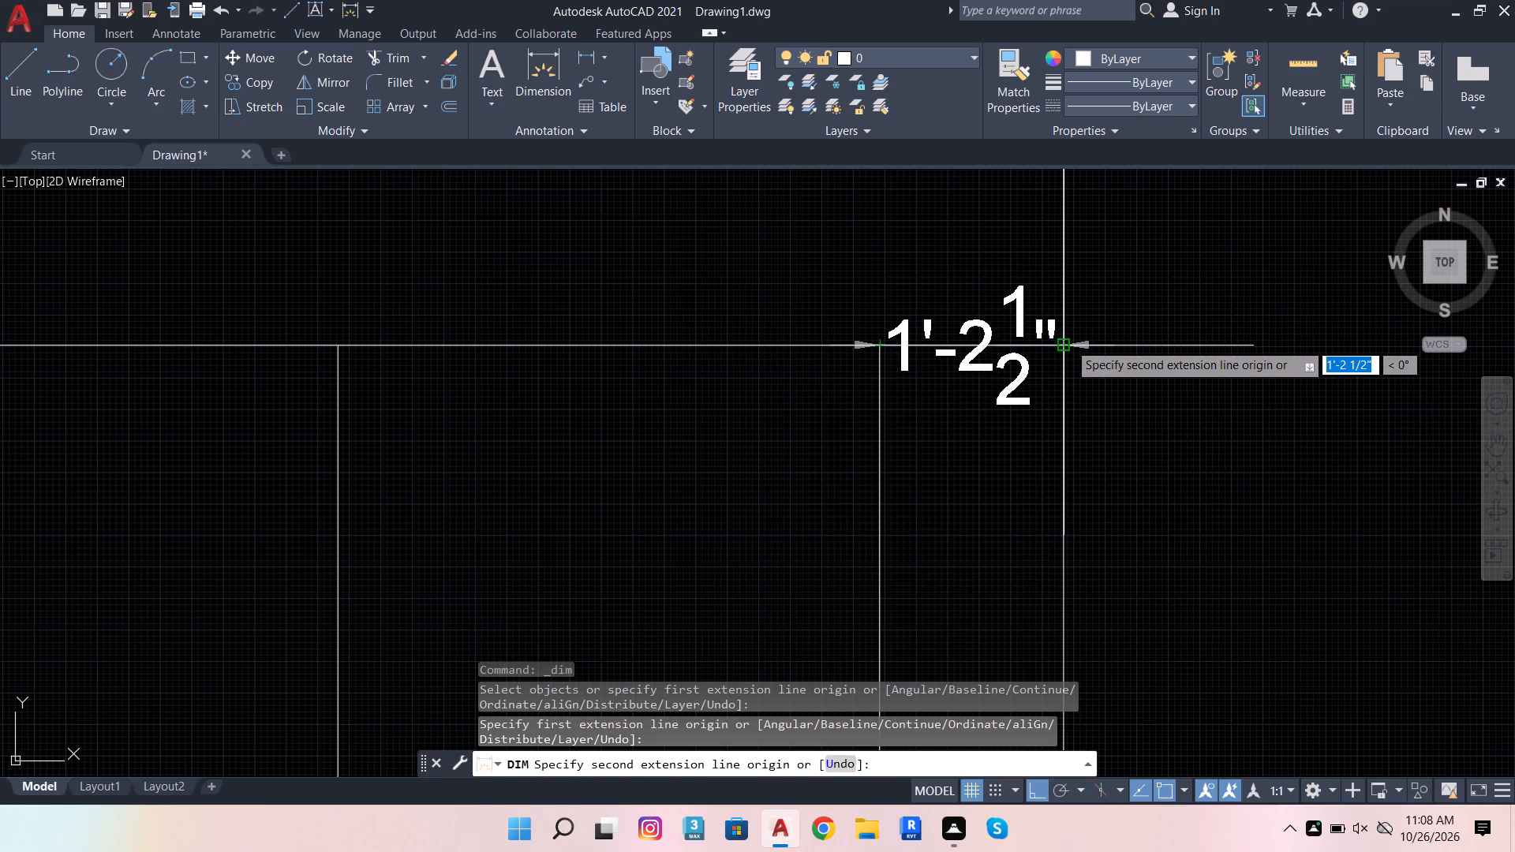
pyautogui.click(1064, 342)
pyautogui.scroll(-2, 1094, 394)
pyautogui.scroll(3, 1101, 420)
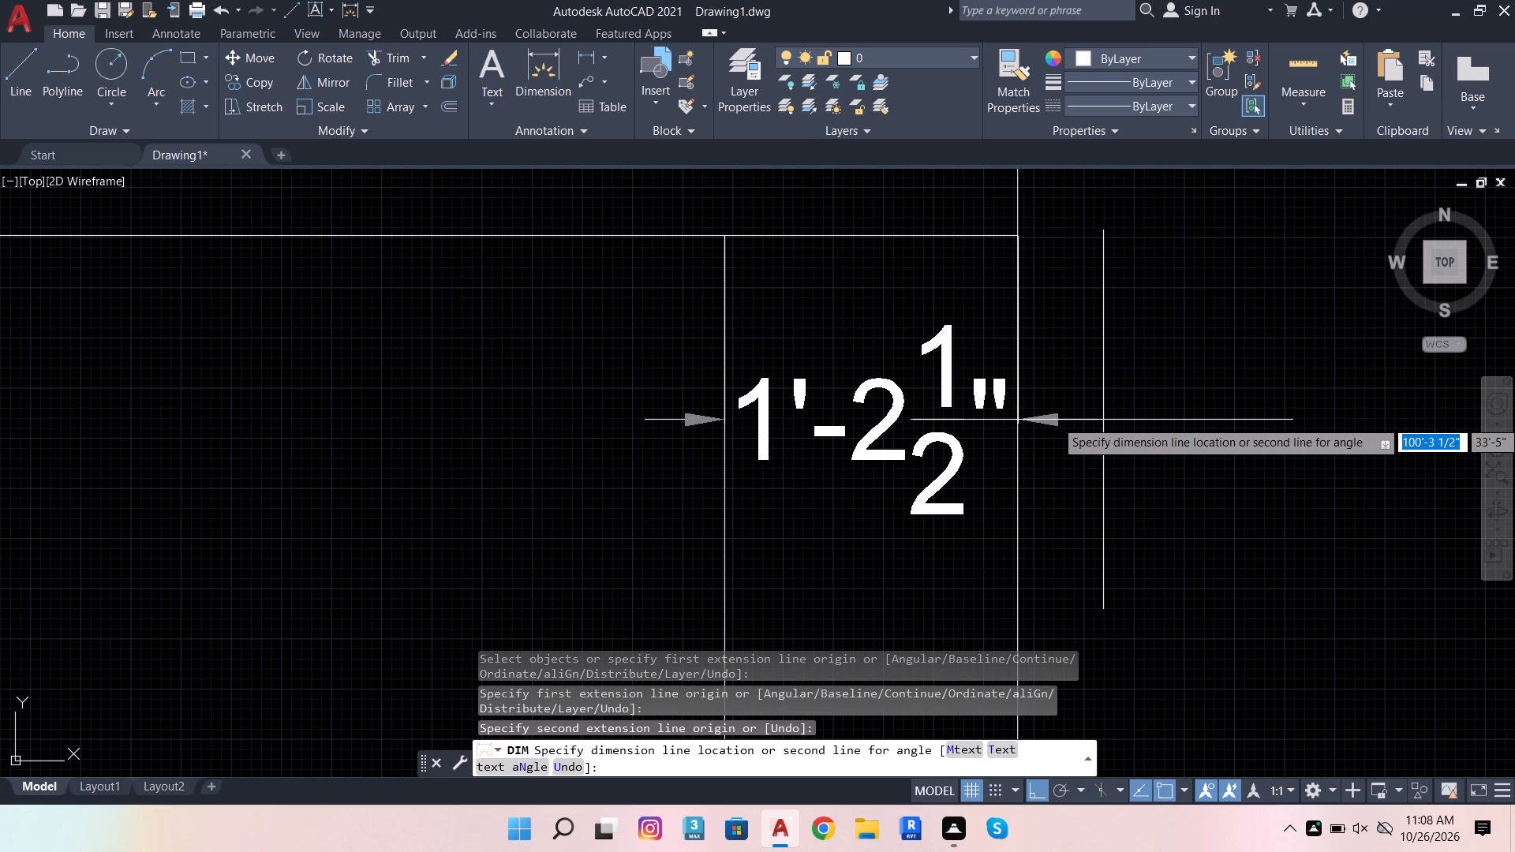
pyautogui.click(1117, 411)
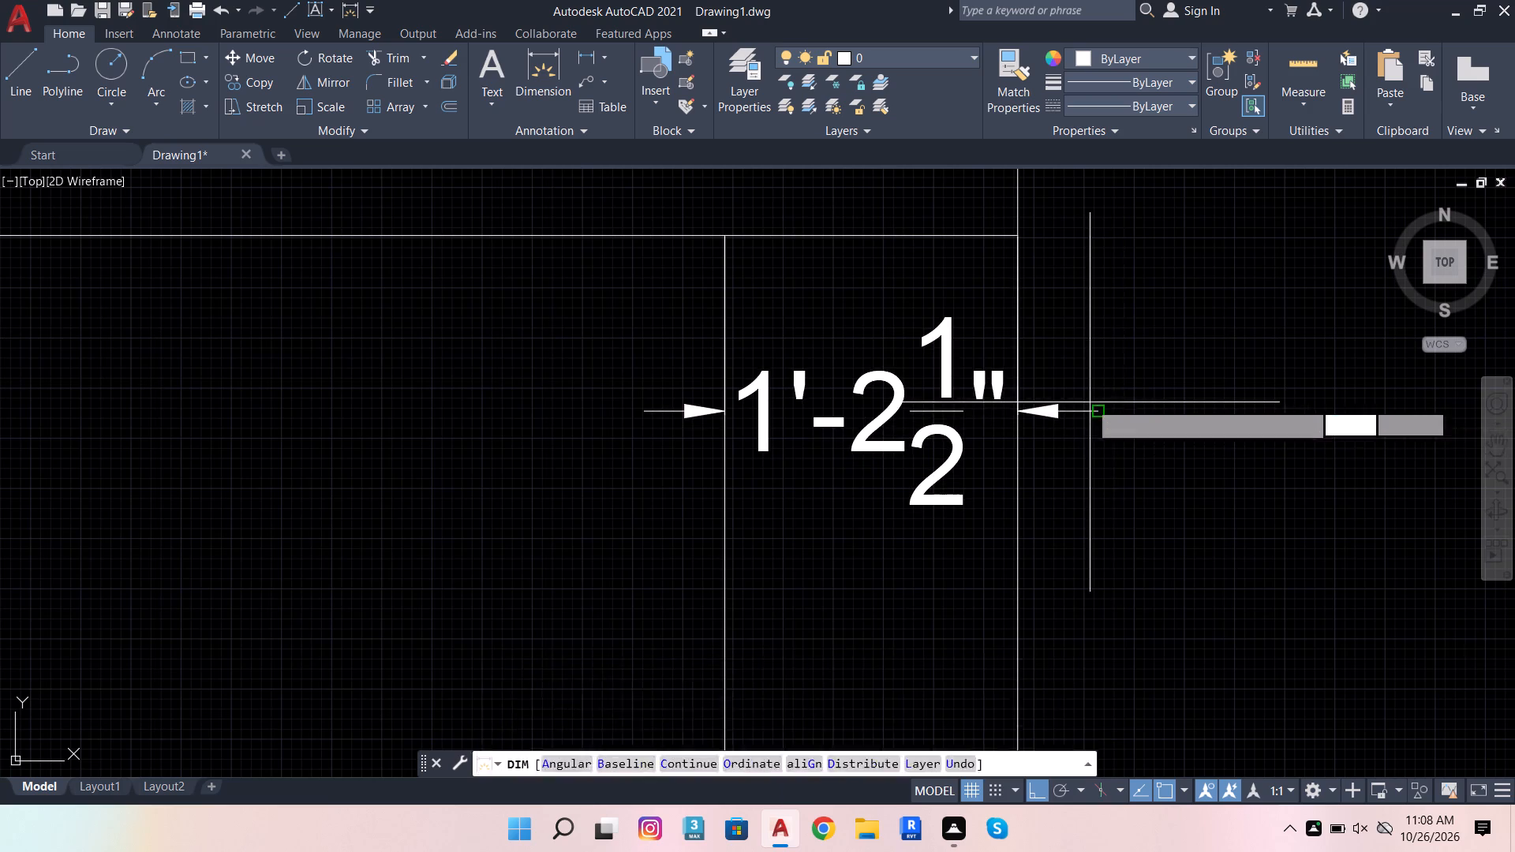
pyautogui.scroll(-2, 1093, 395)
pyautogui.press('Escape')
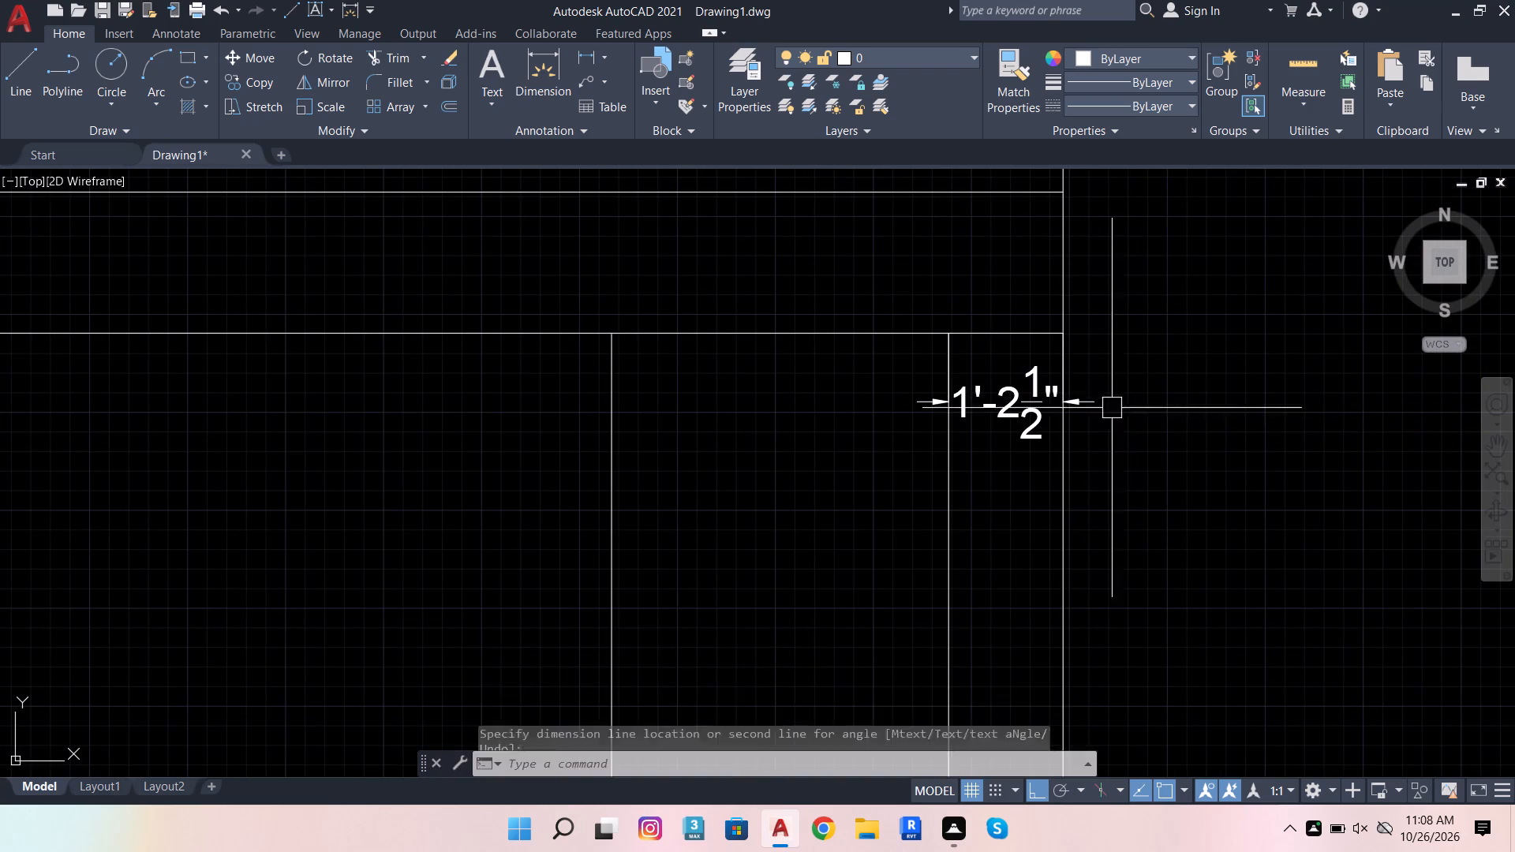
# Change the text of the dimension between the nearest guide line and the middle storey's right edge to 1'-2 3/4".
pyautogui.scroll(3, 1054, 416)
pyautogui.tripleClick(985, 429)
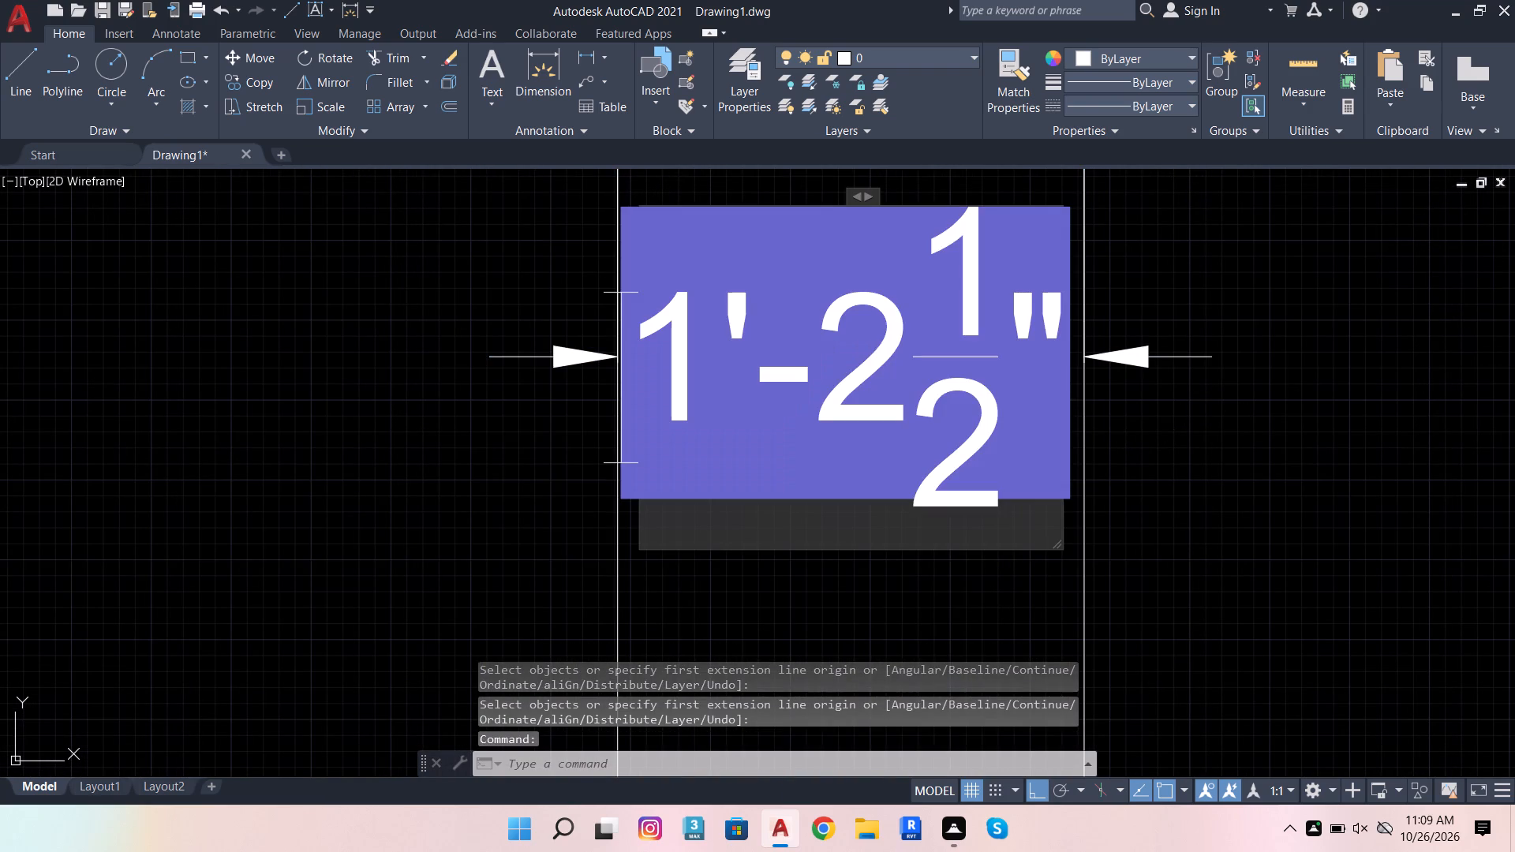
pyautogui.tripleClick(982, 429)
pyautogui.doubleClick(991, 412)
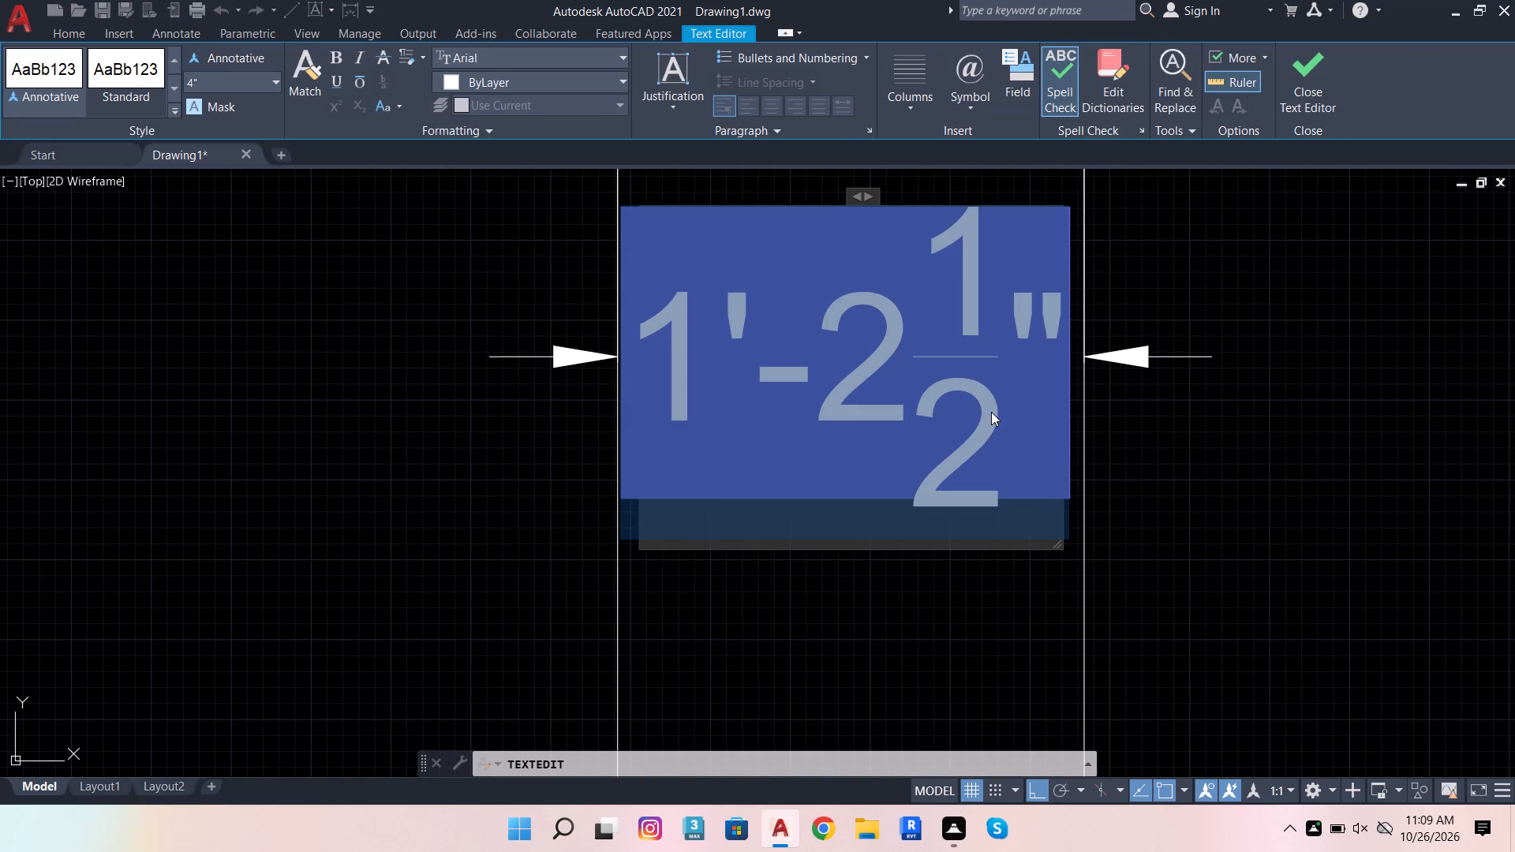
pyautogui.press('Delete')
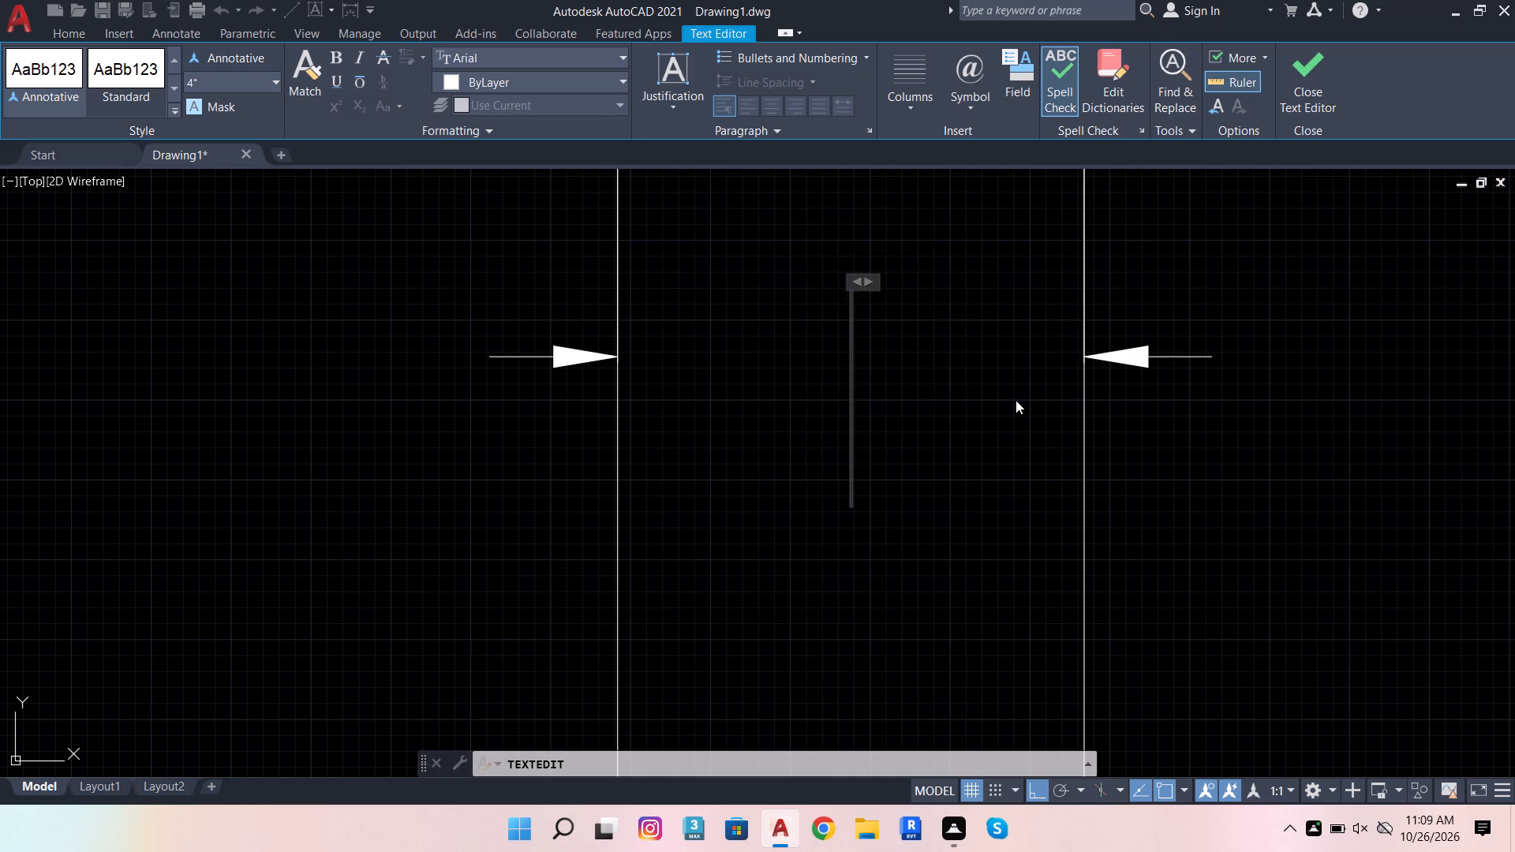
pyautogui.write("1'")
pyautogui.write('-2')
pyautogui.hotkey('shift', '"')
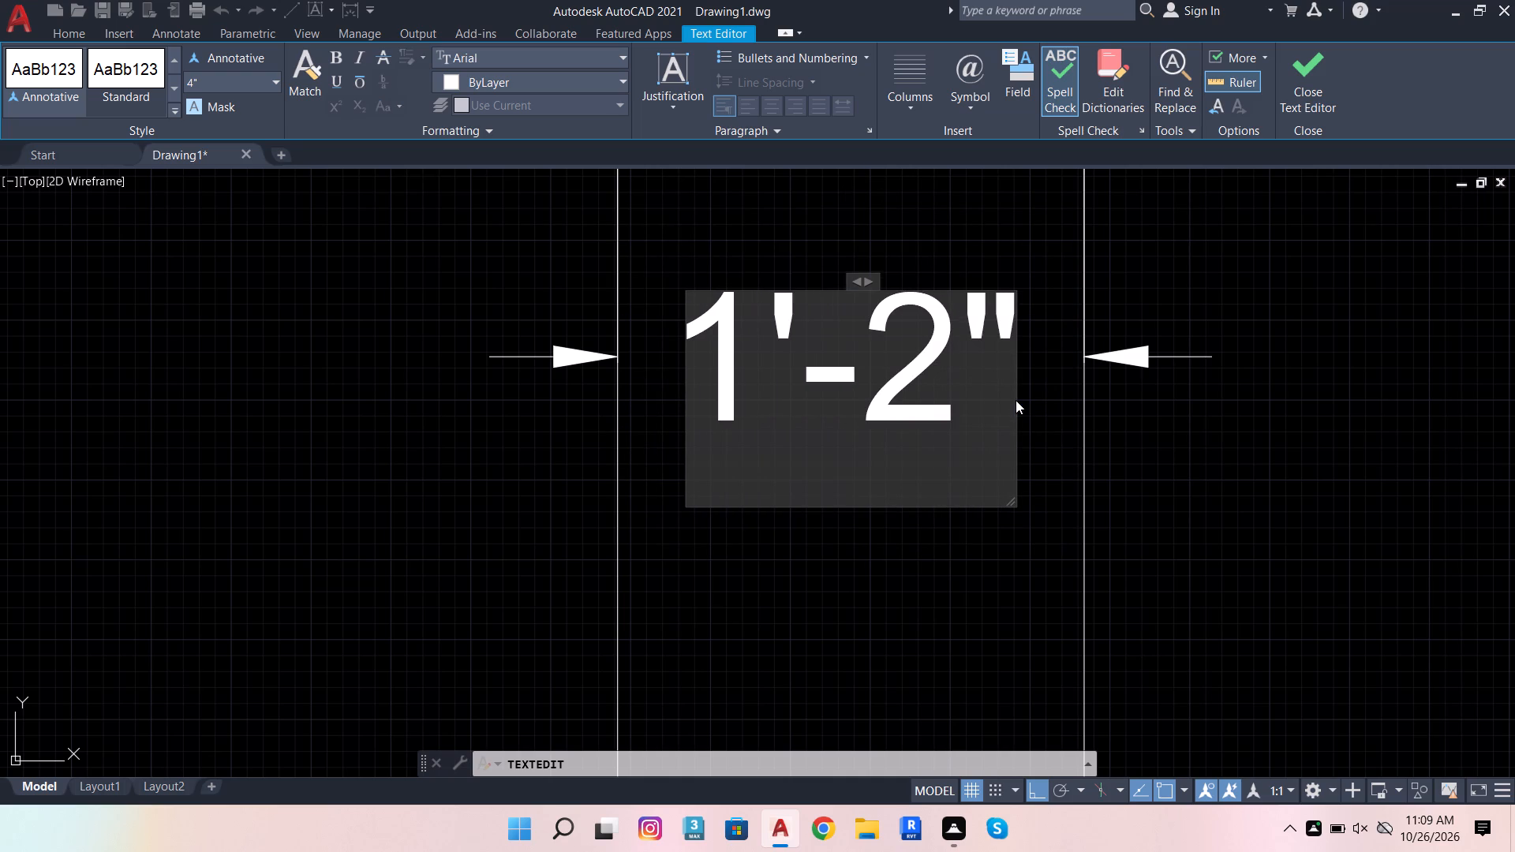
pyautogui.press('BackSpace')
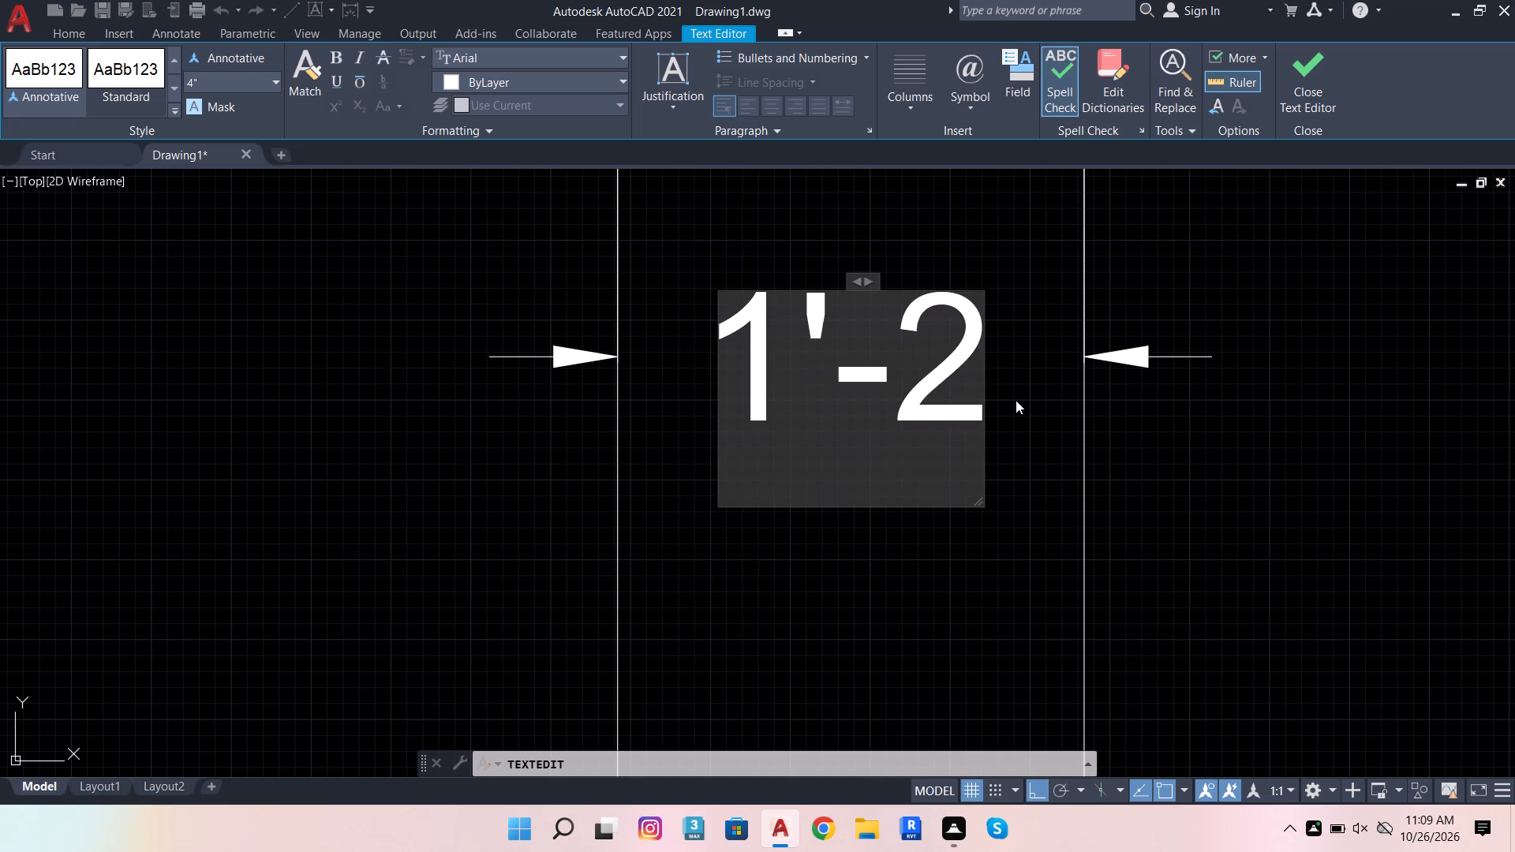
pyautogui.press('space')
pyautogui.press('3')
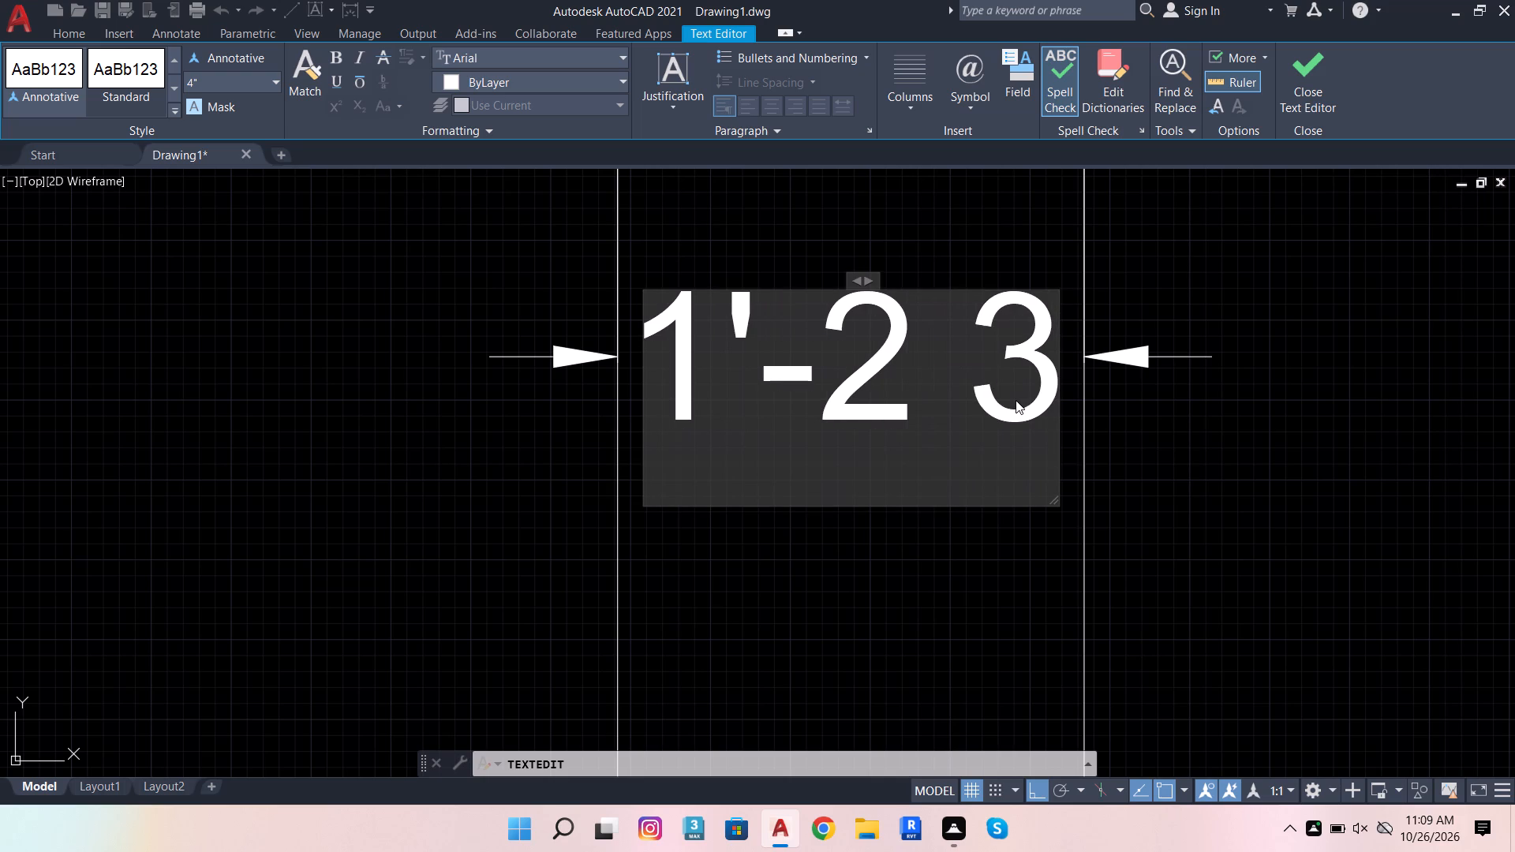
pyautogui.write('/4')
pyautogui.press('Return')
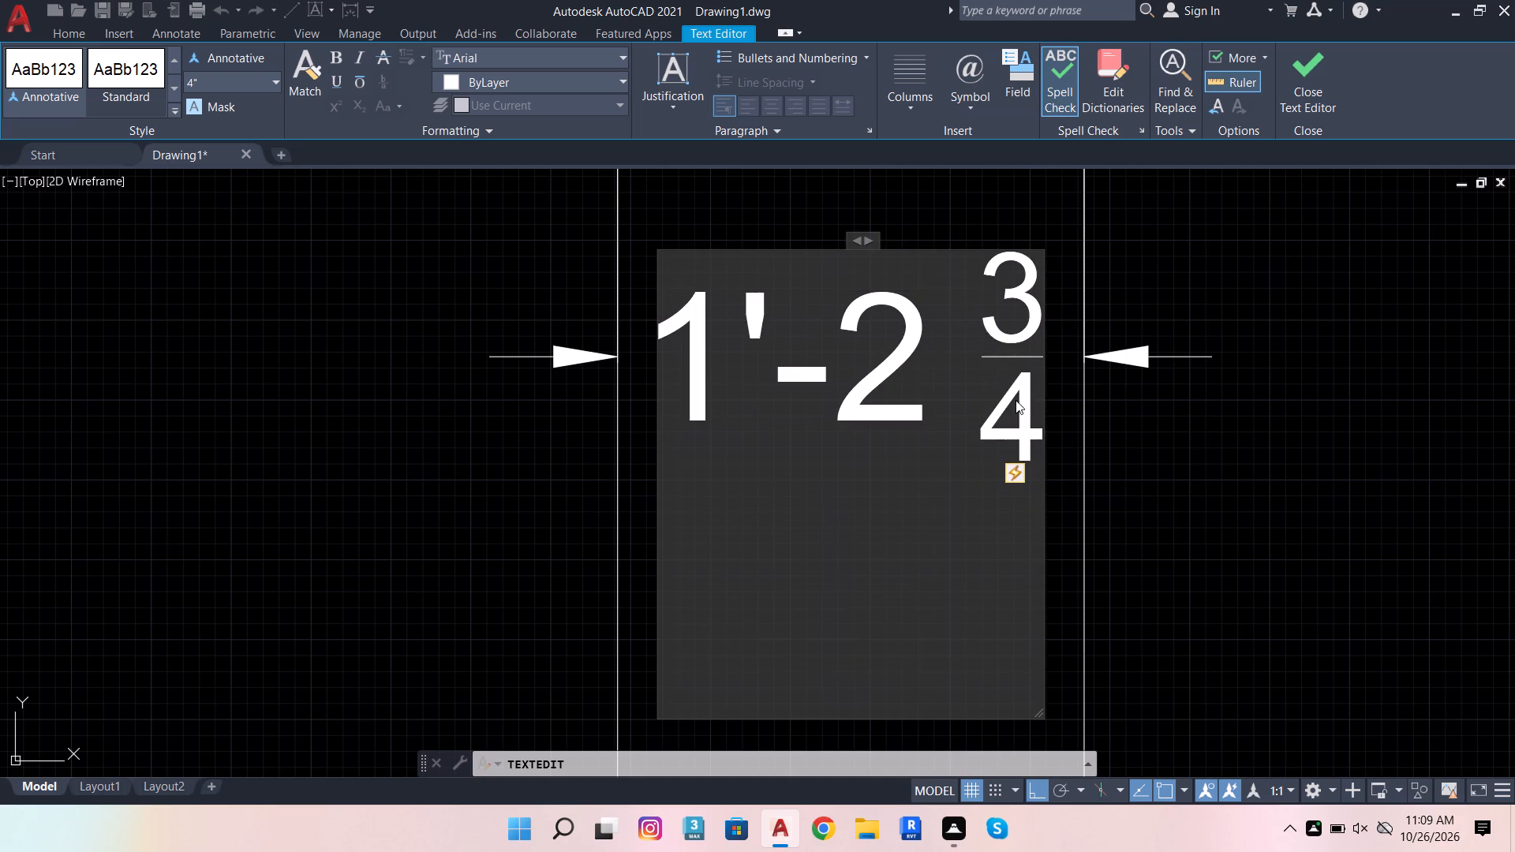
pyautogui.click(980, 354)
pyautogui.press('BackSpace')
pyautogui.press('Right')
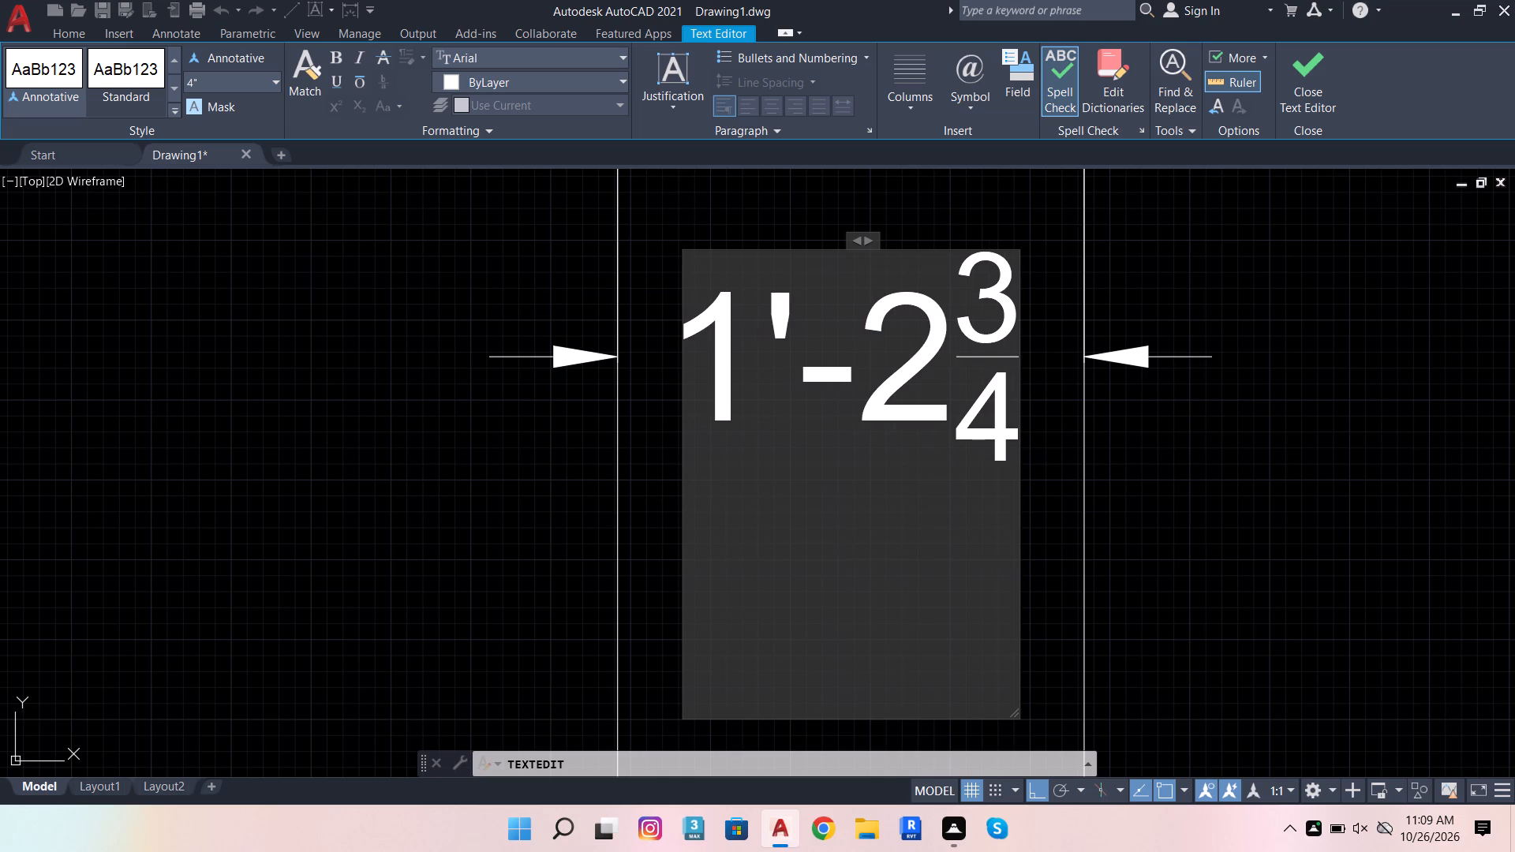
pyautogui.hotkey('shift', '"')
pyautogui.scroll(-3, 1046, 345)
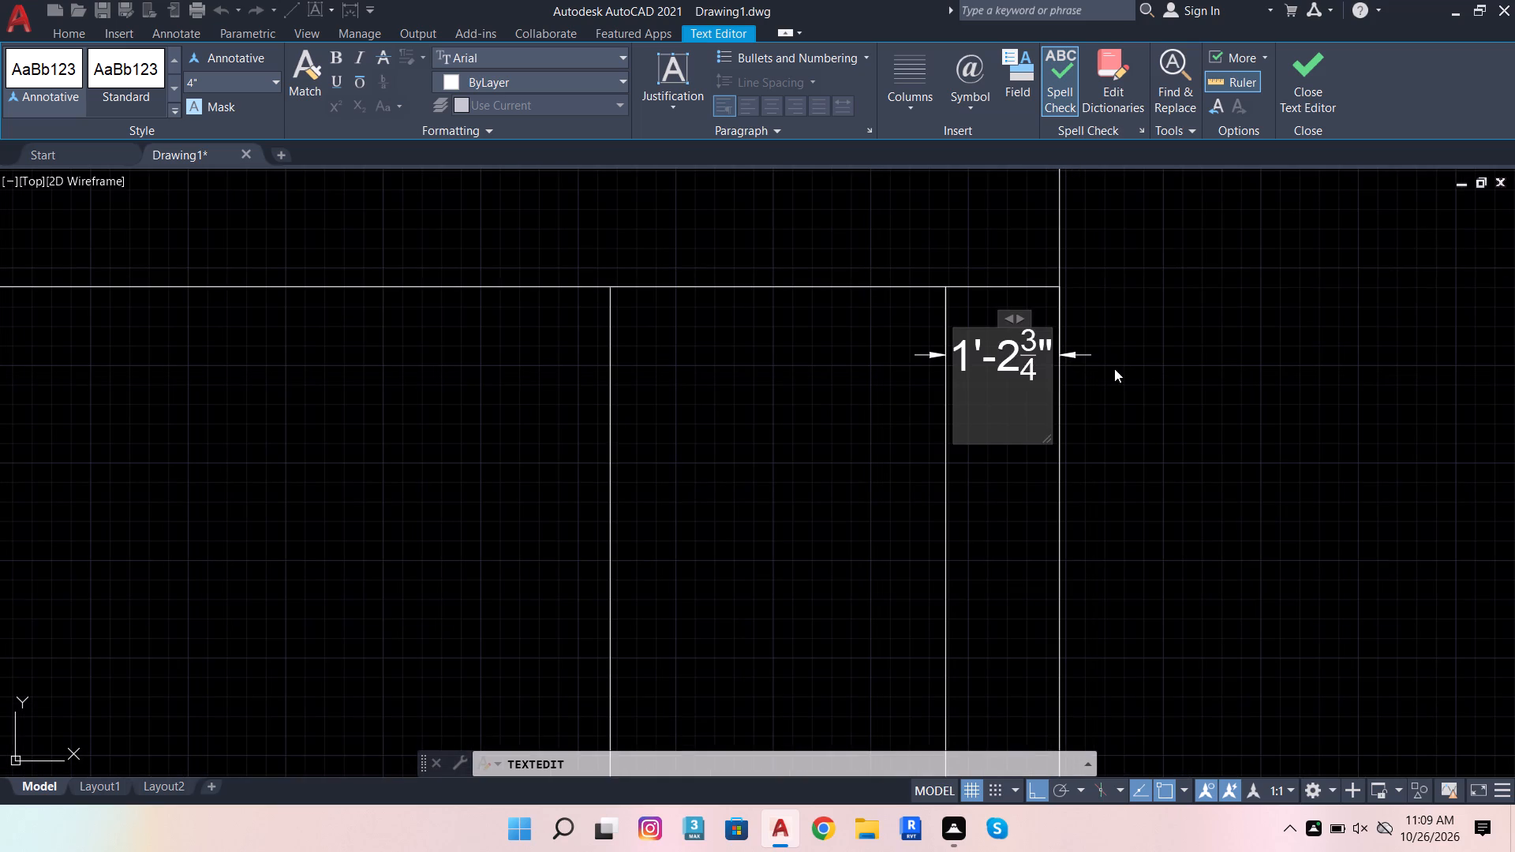
pyautogui.click(1176, 354)
pyautogui.scroll(-1, 984, 374)
pyautogui.scroll(2, 984, 374)
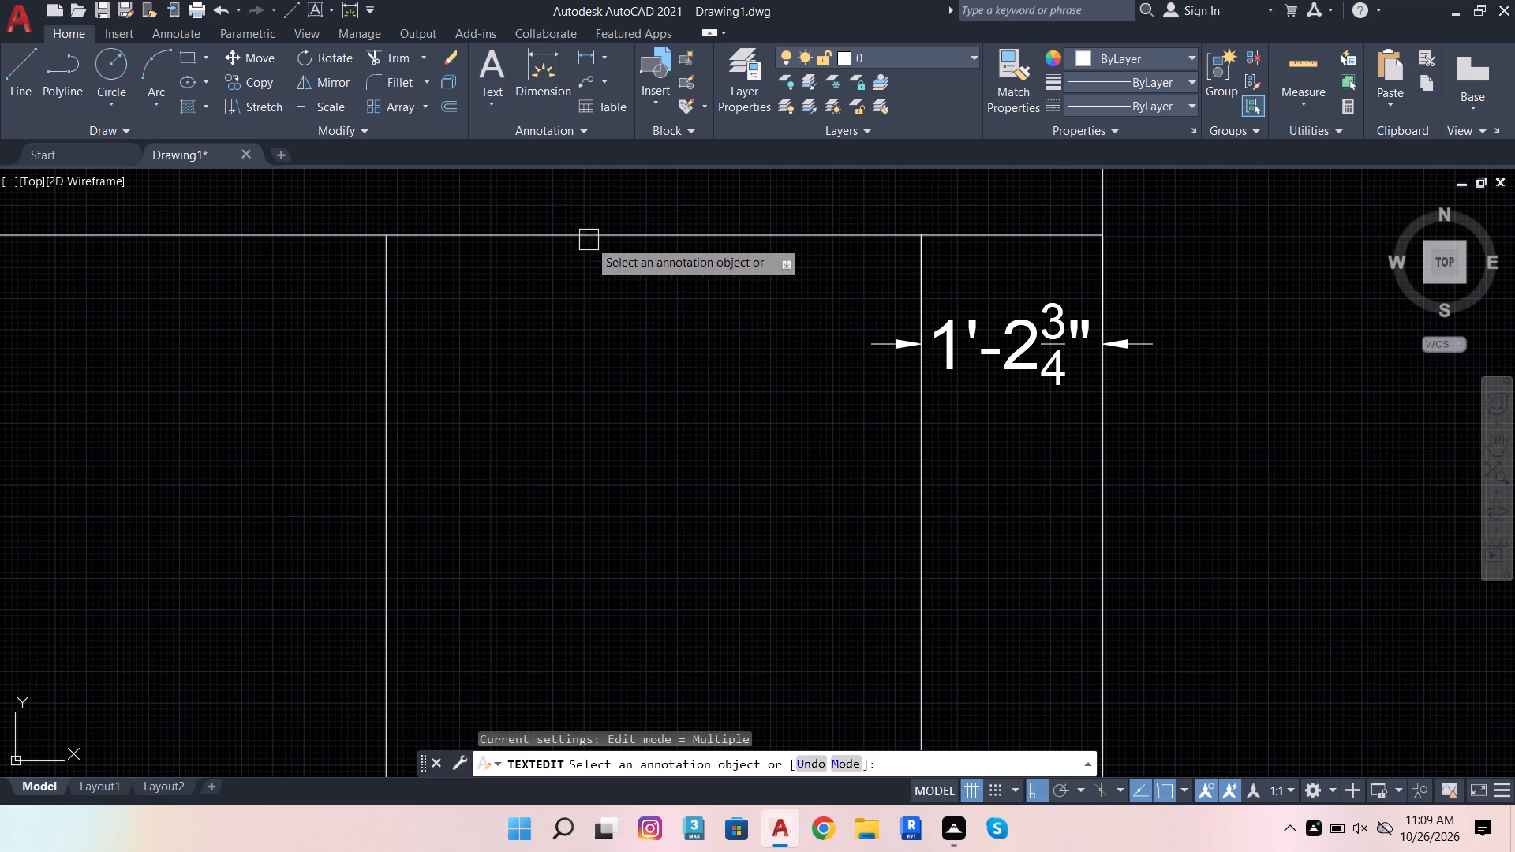
pyautogui.press('Escape')
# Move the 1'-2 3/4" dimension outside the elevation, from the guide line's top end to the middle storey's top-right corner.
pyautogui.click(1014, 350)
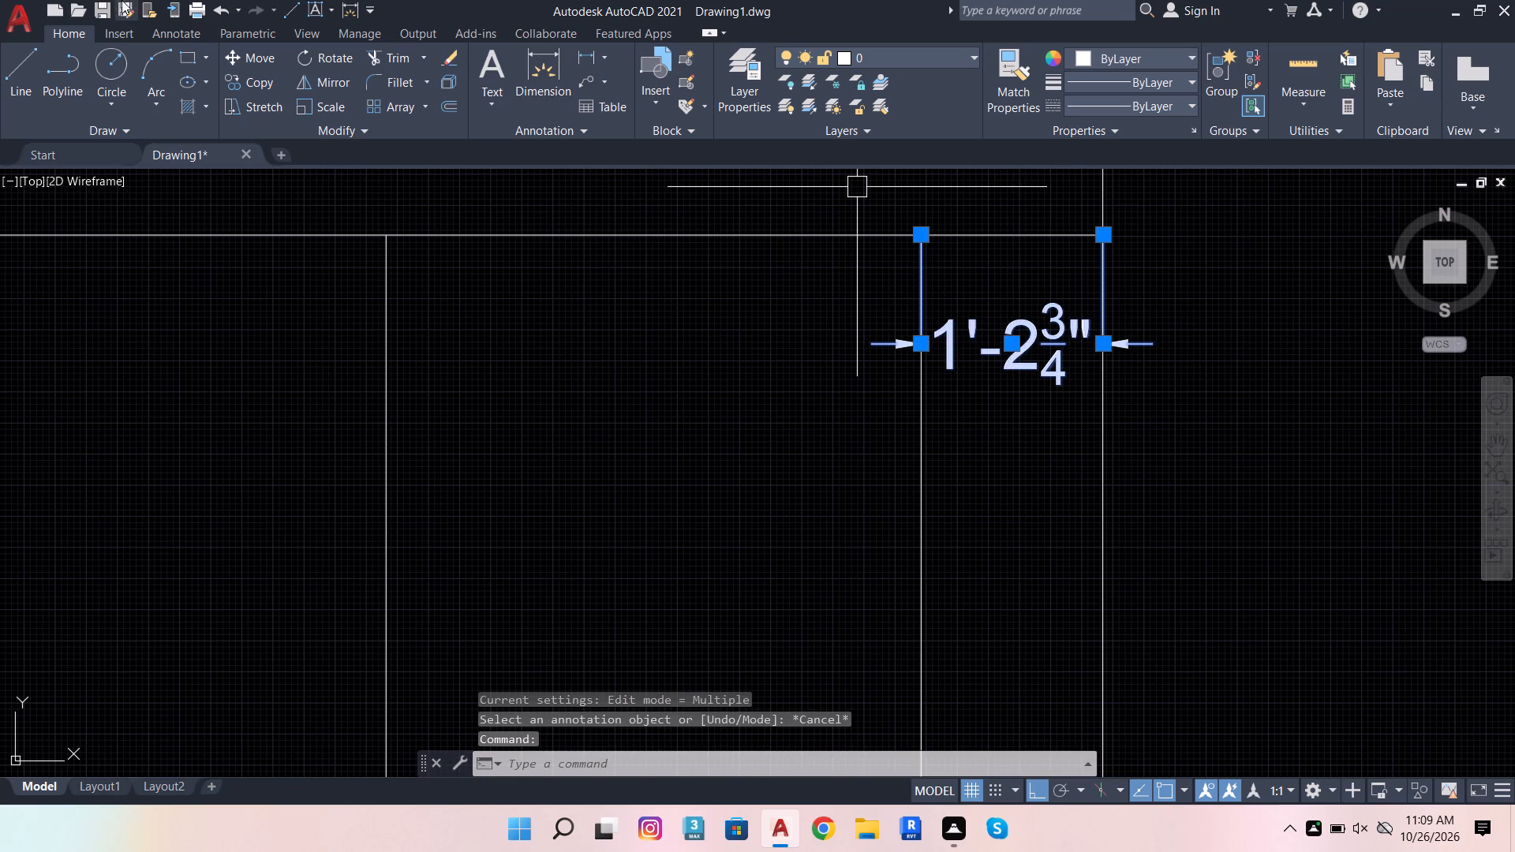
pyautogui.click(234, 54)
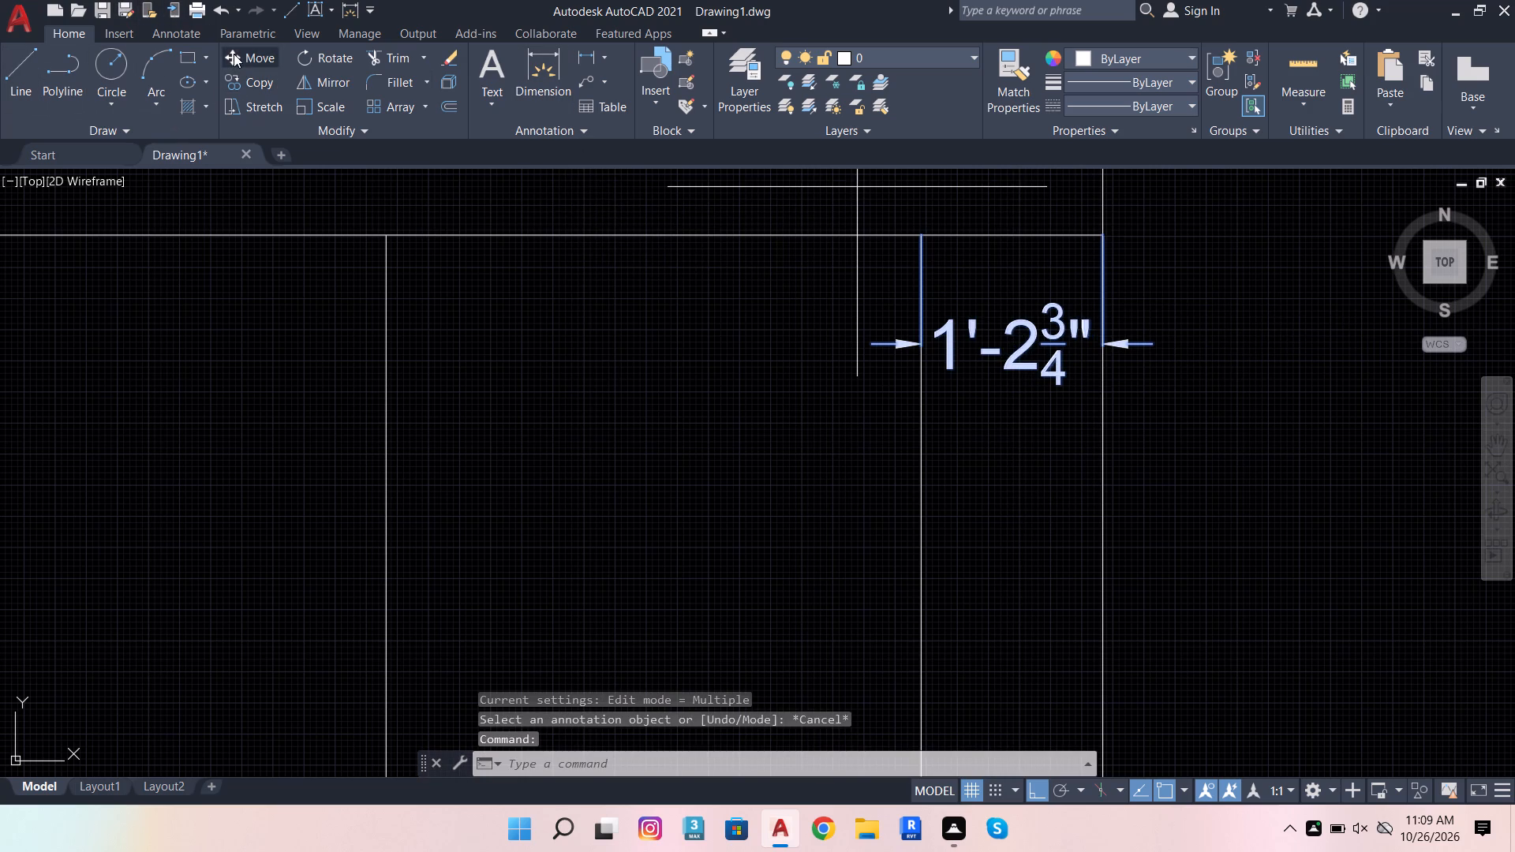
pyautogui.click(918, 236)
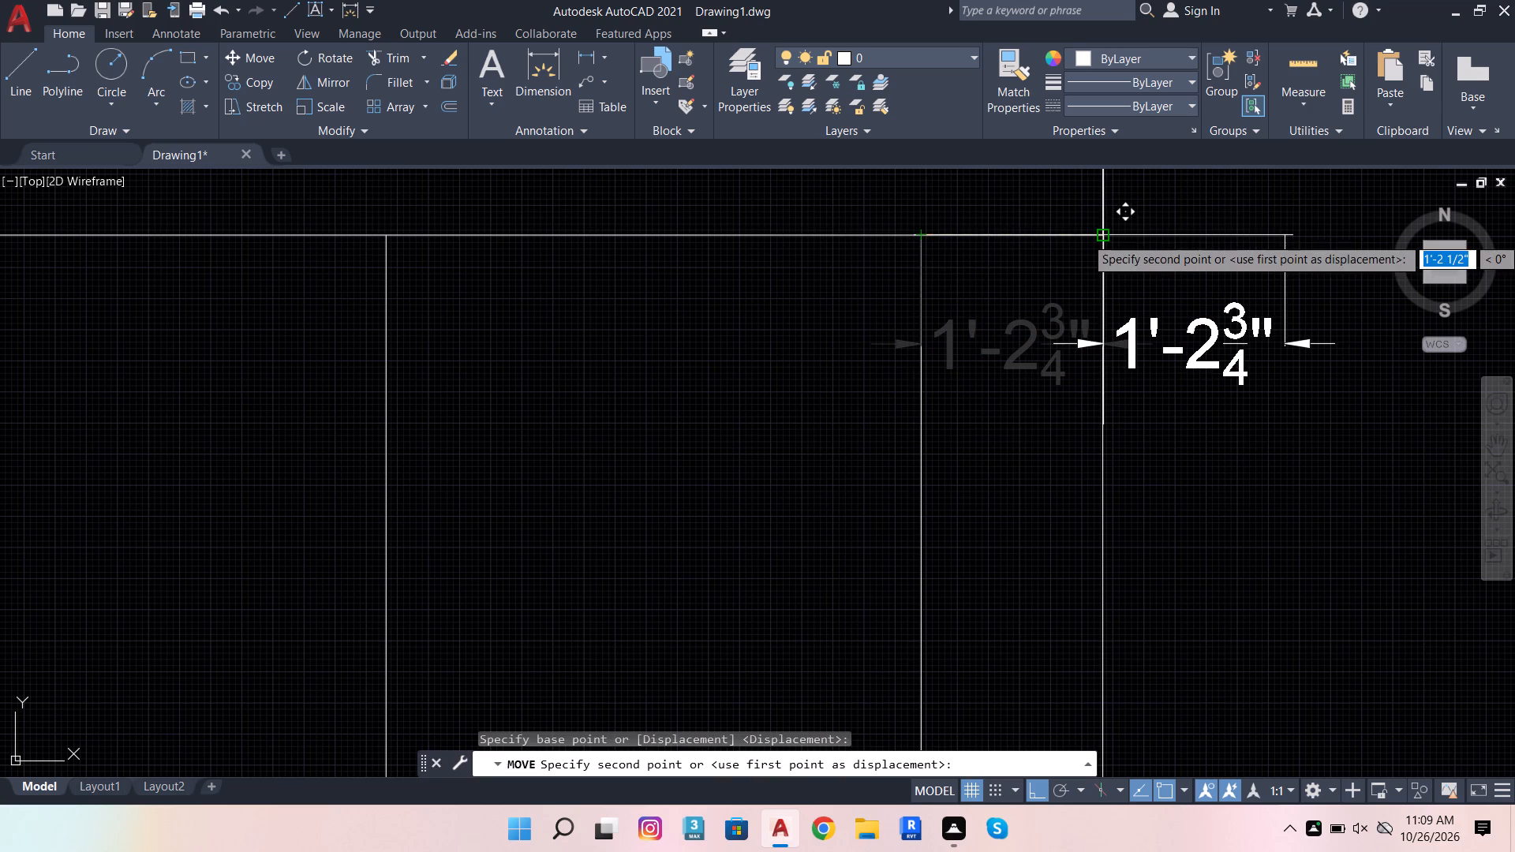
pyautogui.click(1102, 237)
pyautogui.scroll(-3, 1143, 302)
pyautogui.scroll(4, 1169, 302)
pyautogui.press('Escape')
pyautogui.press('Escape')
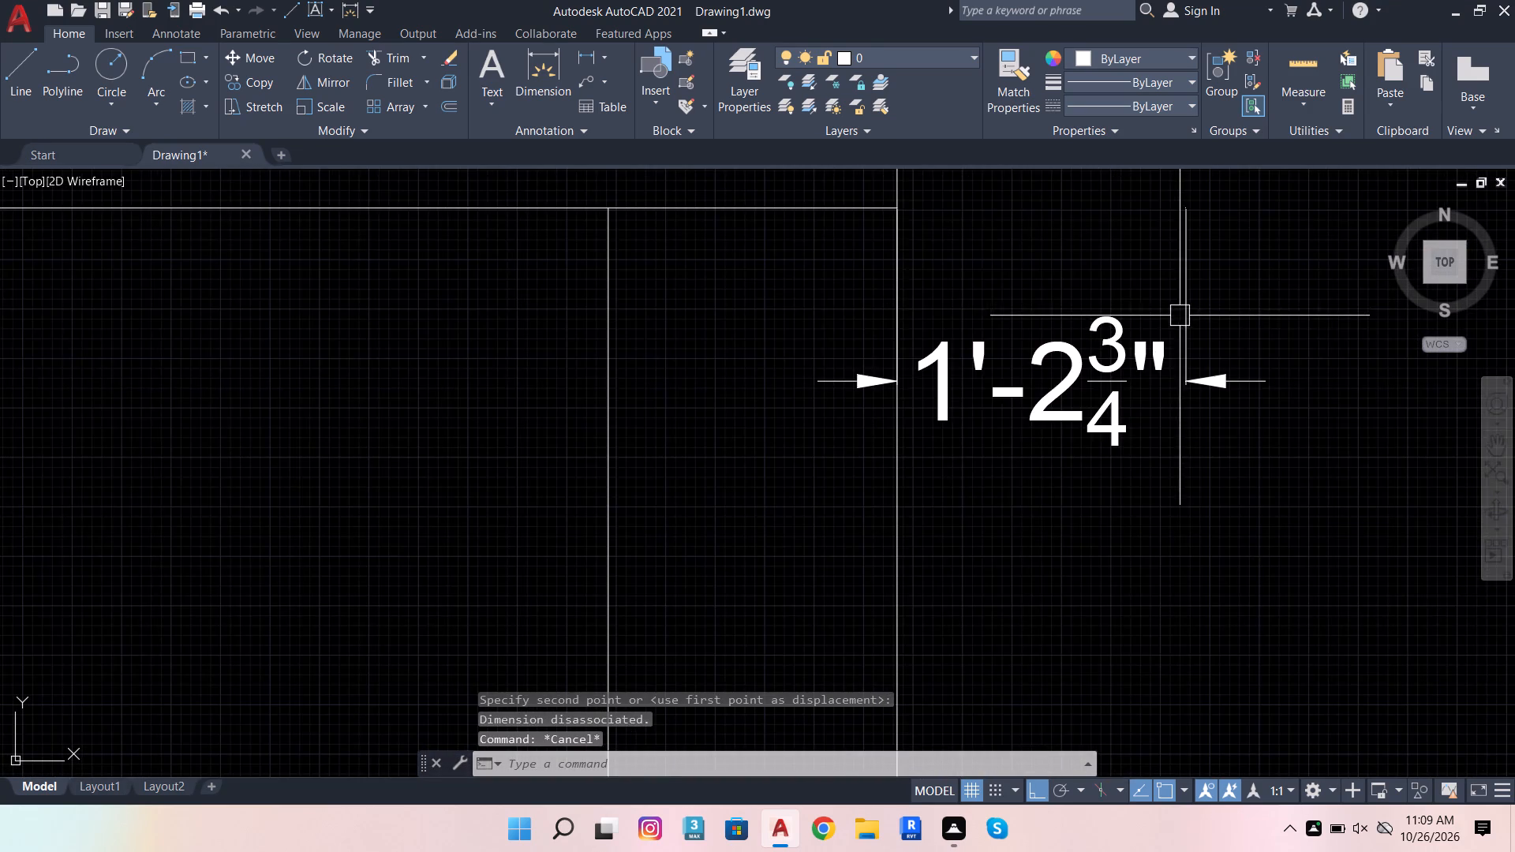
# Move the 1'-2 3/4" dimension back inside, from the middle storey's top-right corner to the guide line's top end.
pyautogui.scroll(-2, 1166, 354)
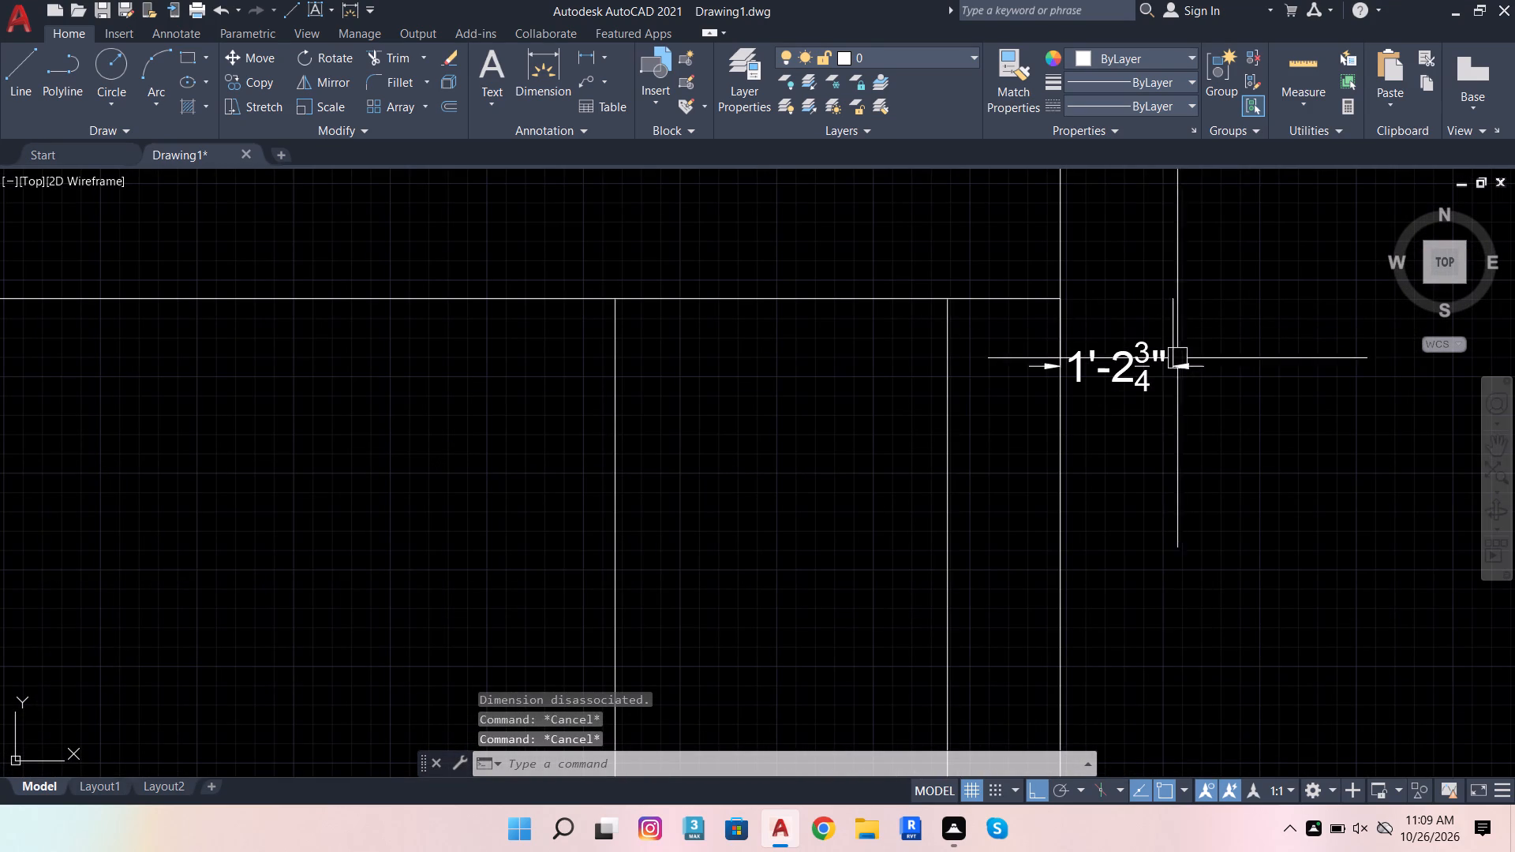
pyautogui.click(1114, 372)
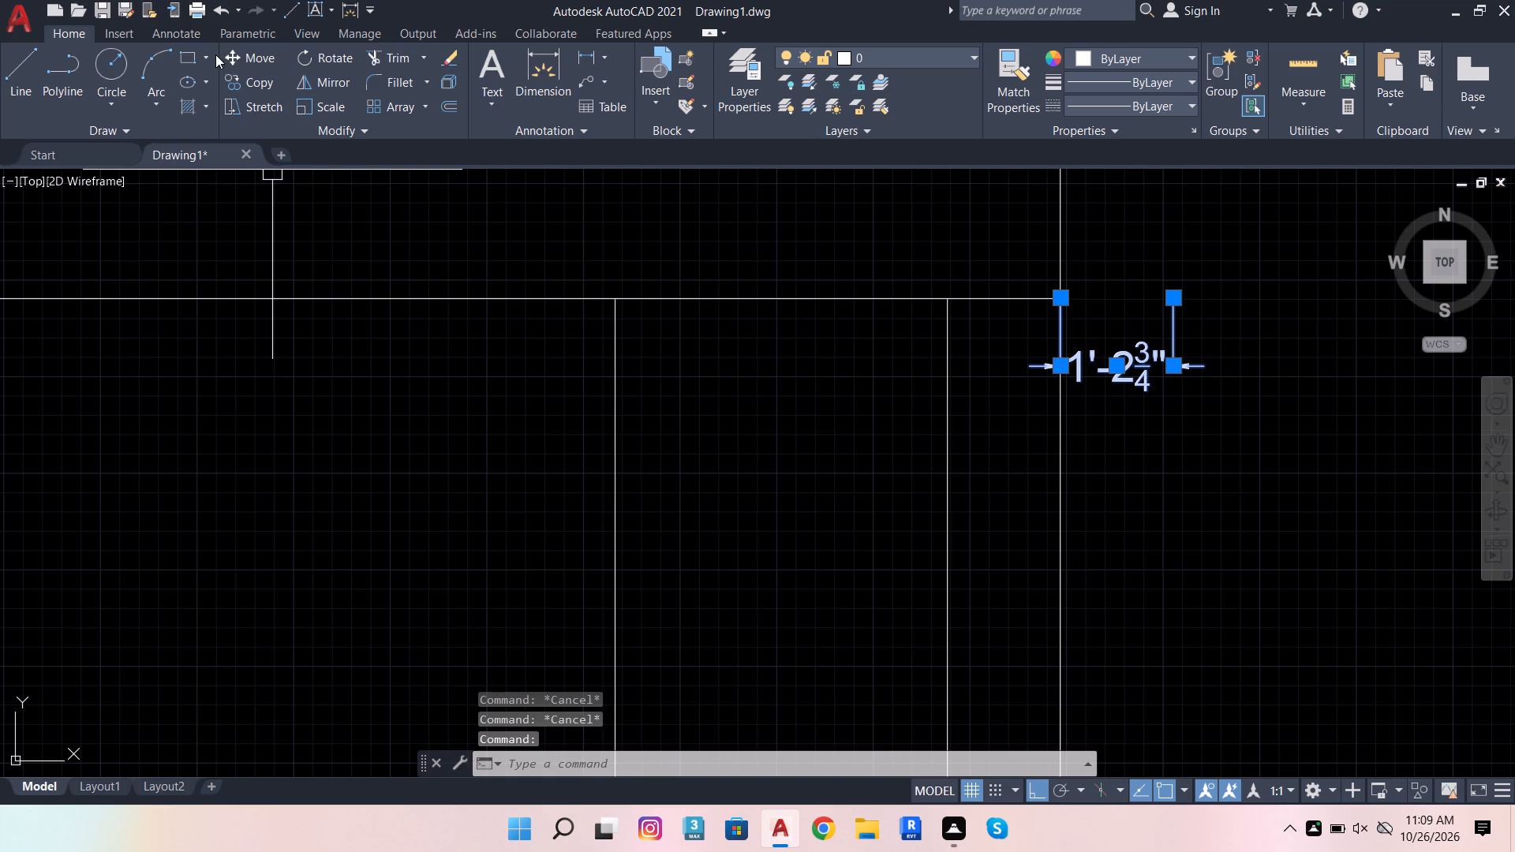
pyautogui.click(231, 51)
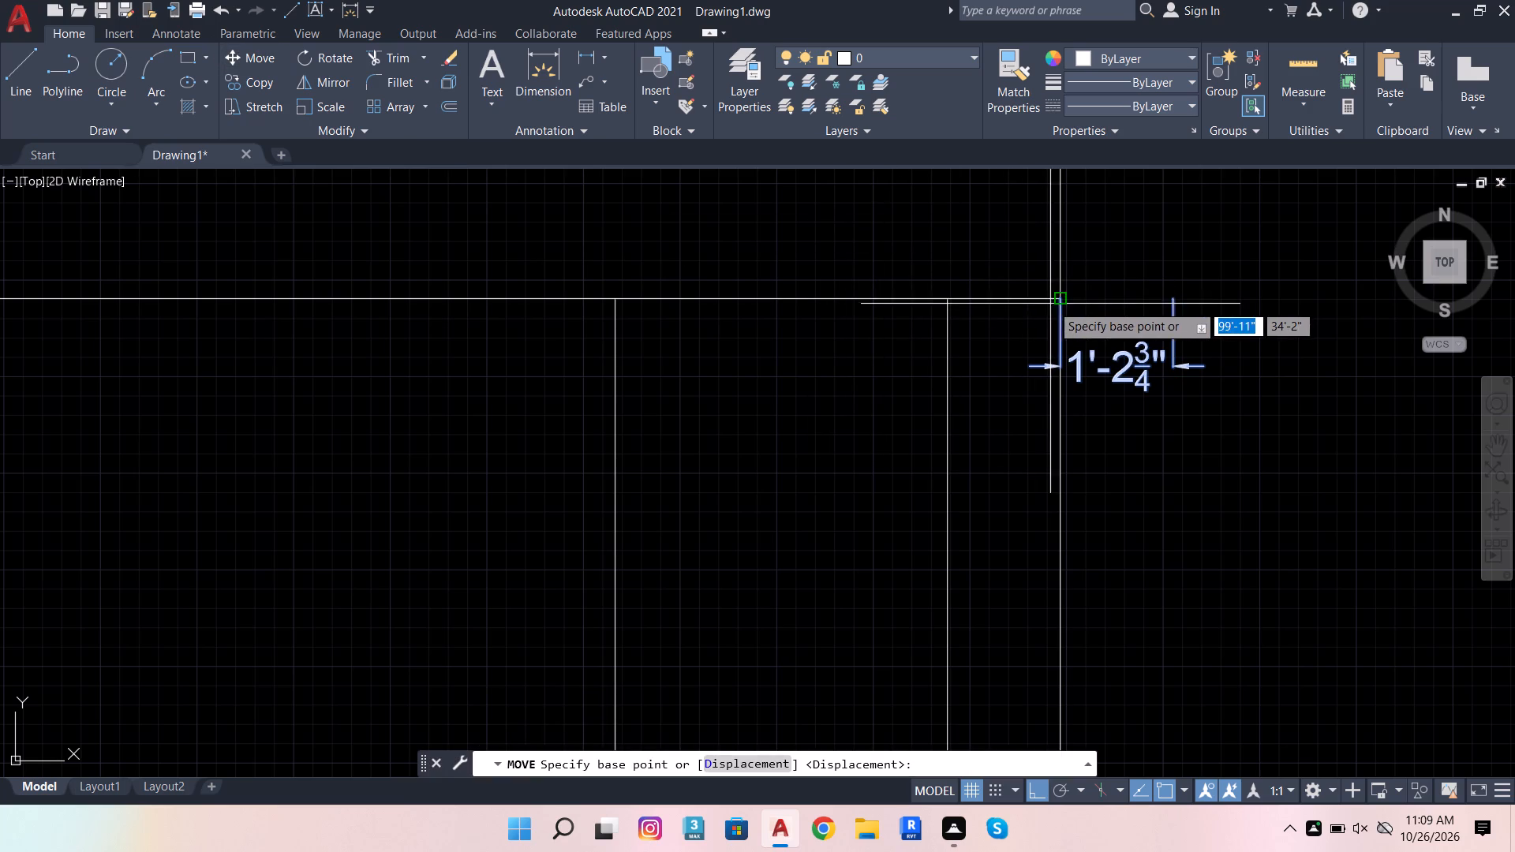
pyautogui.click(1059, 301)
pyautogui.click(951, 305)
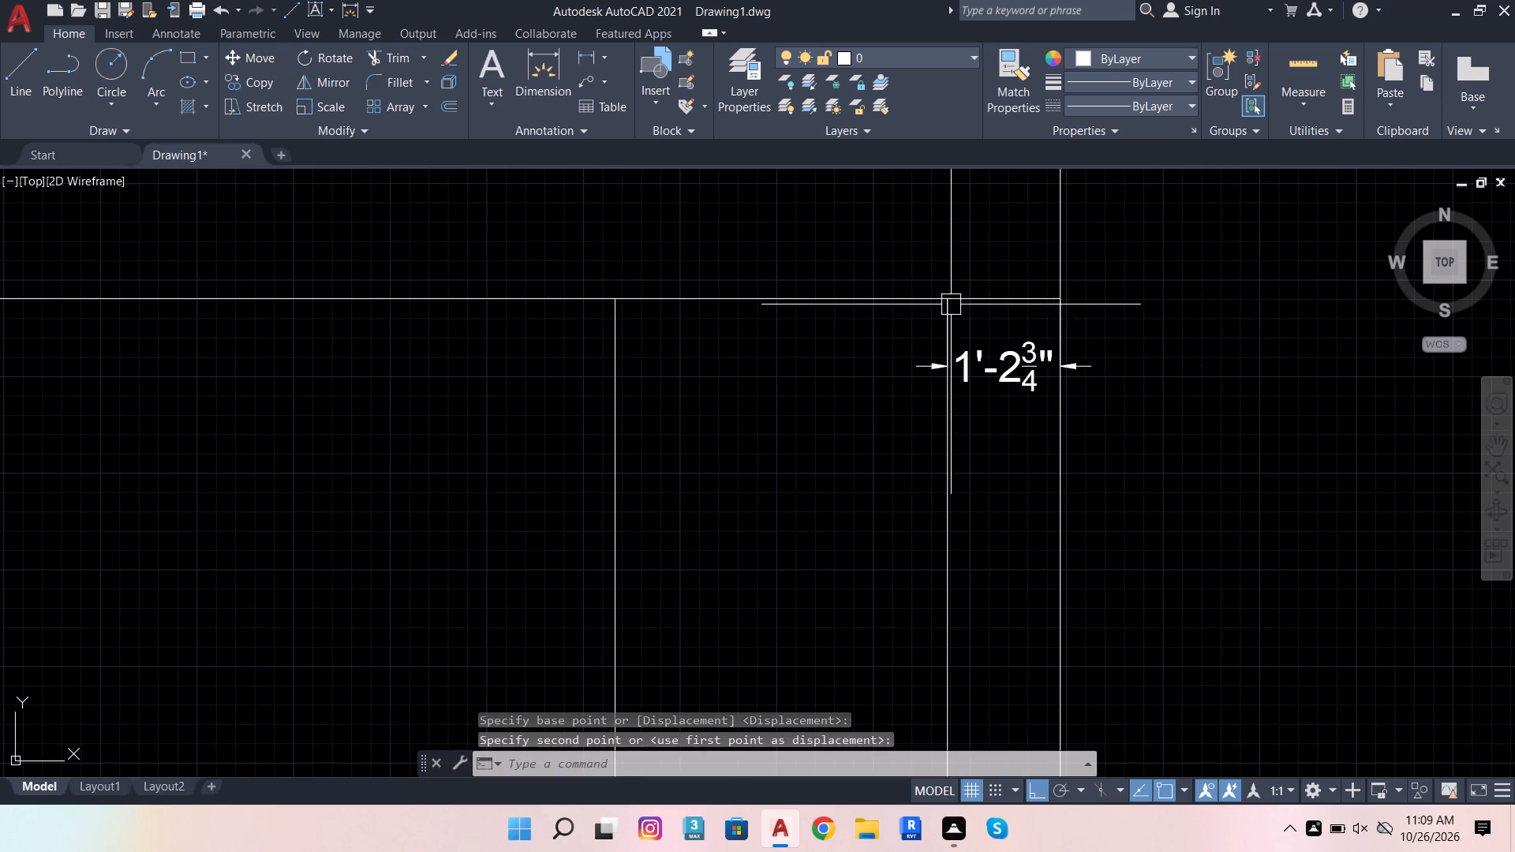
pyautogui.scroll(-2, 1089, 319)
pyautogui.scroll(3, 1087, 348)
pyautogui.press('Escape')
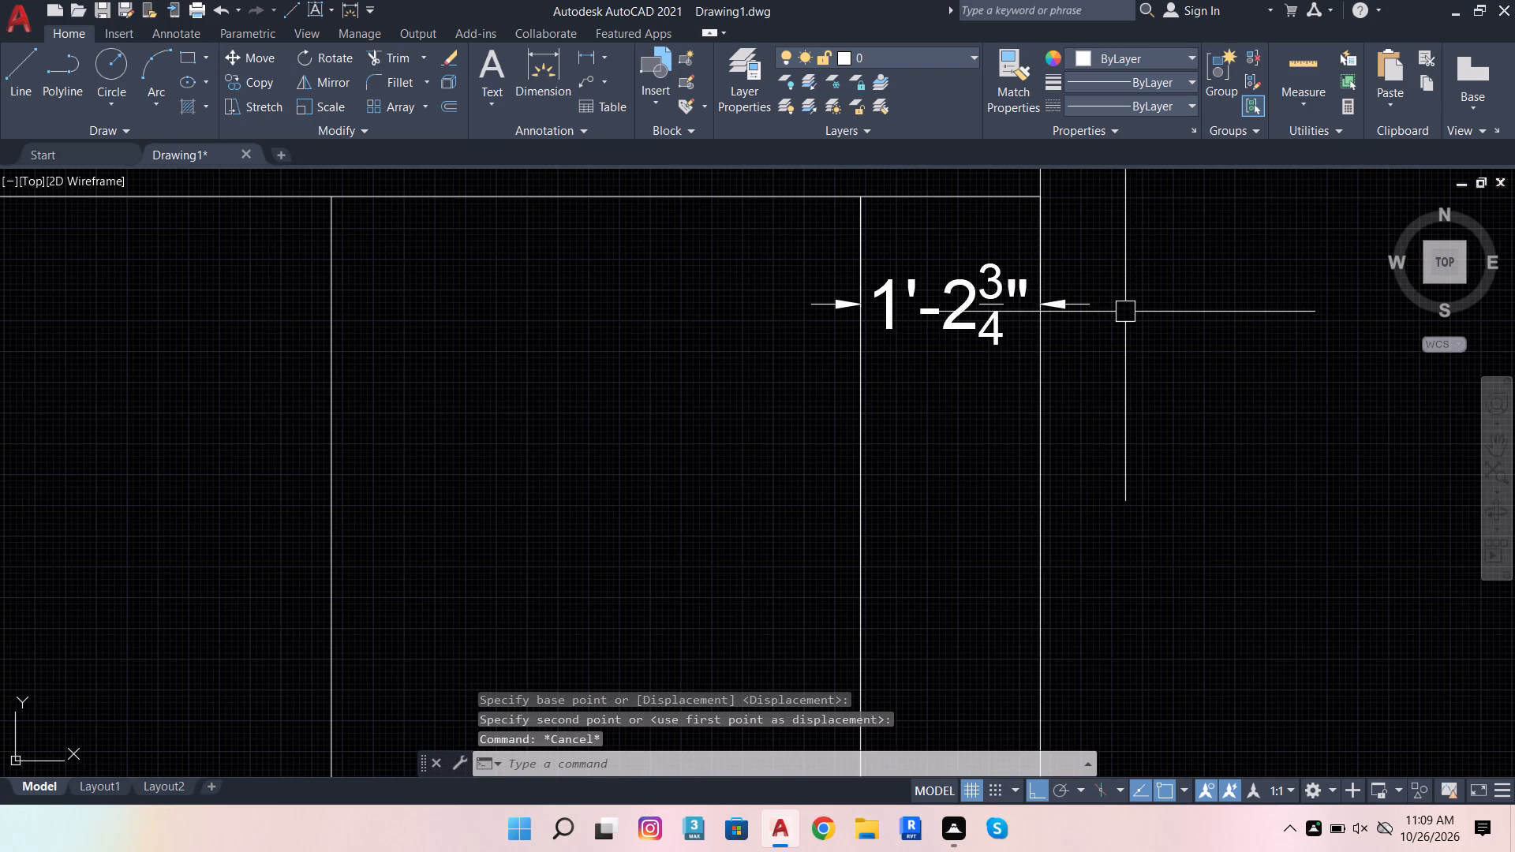
# Draw a slanted line from the top of the guide line nearest the right edge to the bottom of the other guide line.
pyautogui.scroll(-2, 1152, 252)
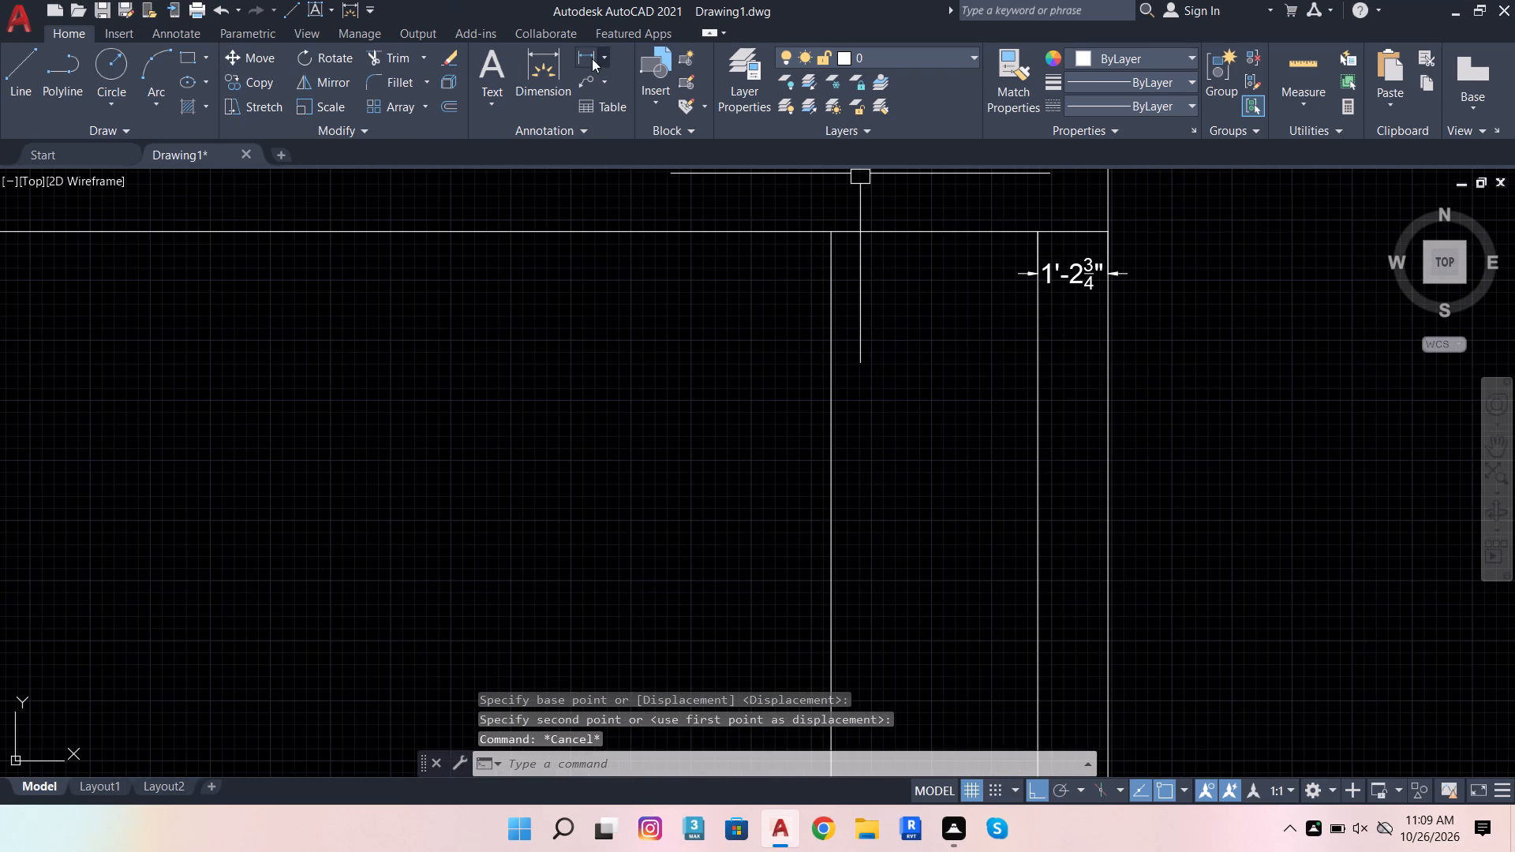
pyautogui.click(13, 80)
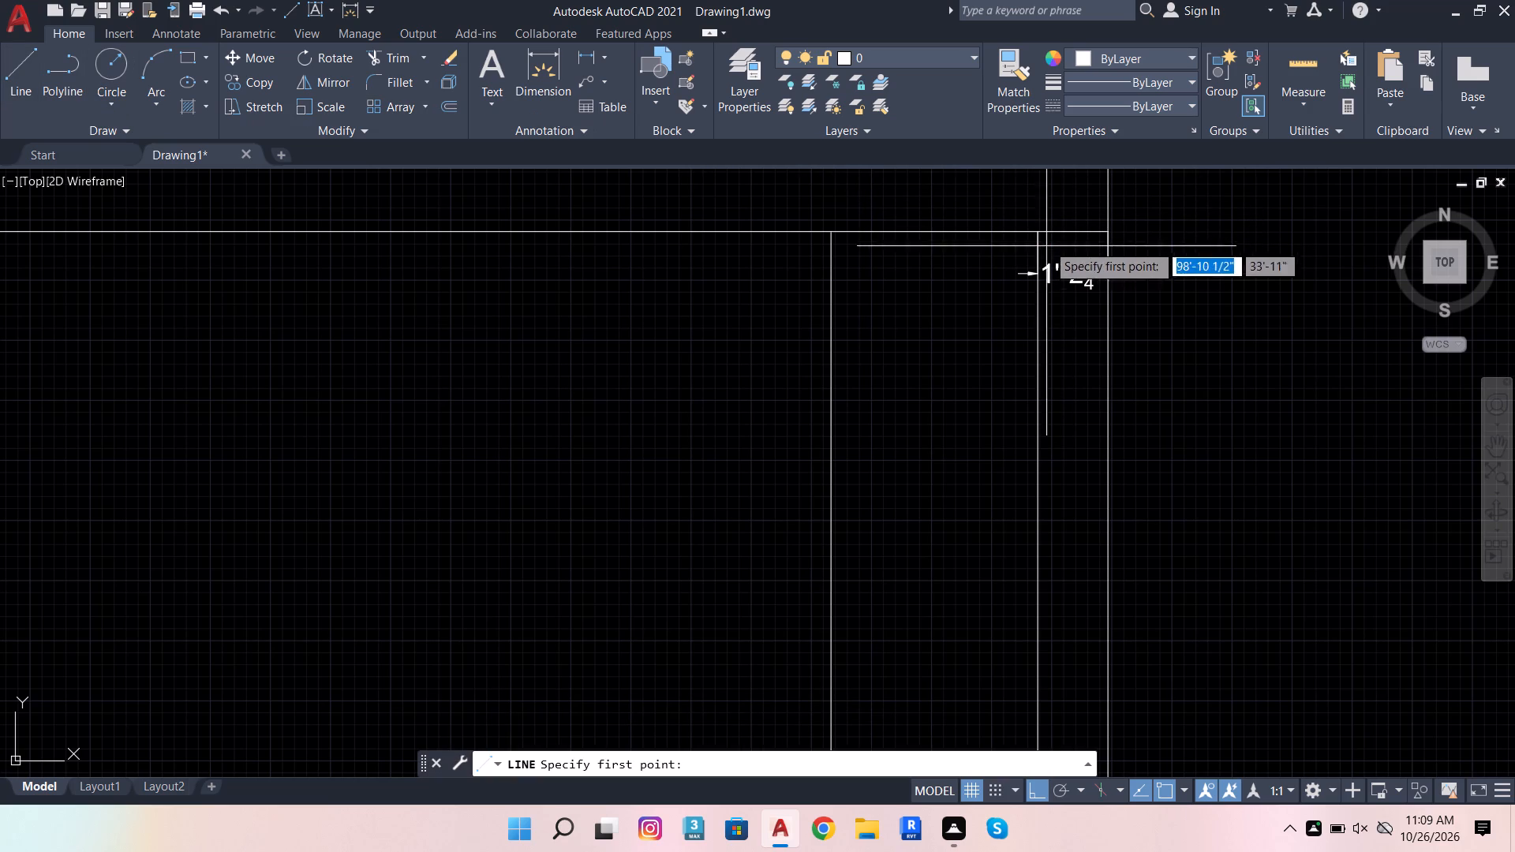
pyautogui.click(1038, 237)
pyautogui.scroll(-4, 982, 305)
pyautogui.scroll(4, 958, 379)
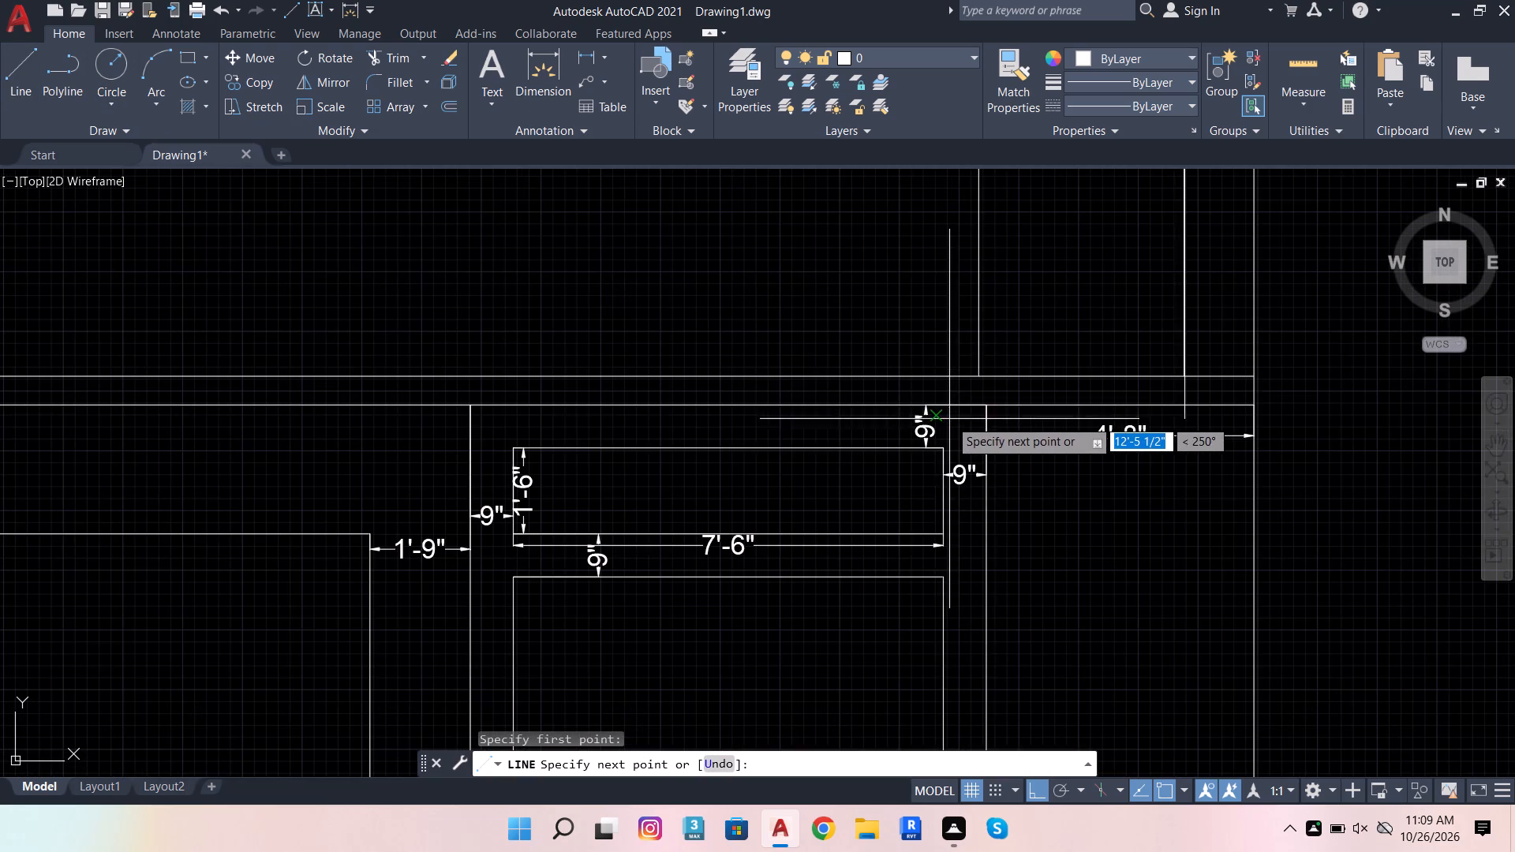
pyautogui.click(974, 371)
pyautogui.scroll(-3, 1002, 402)
pyautogui.press('Escape')
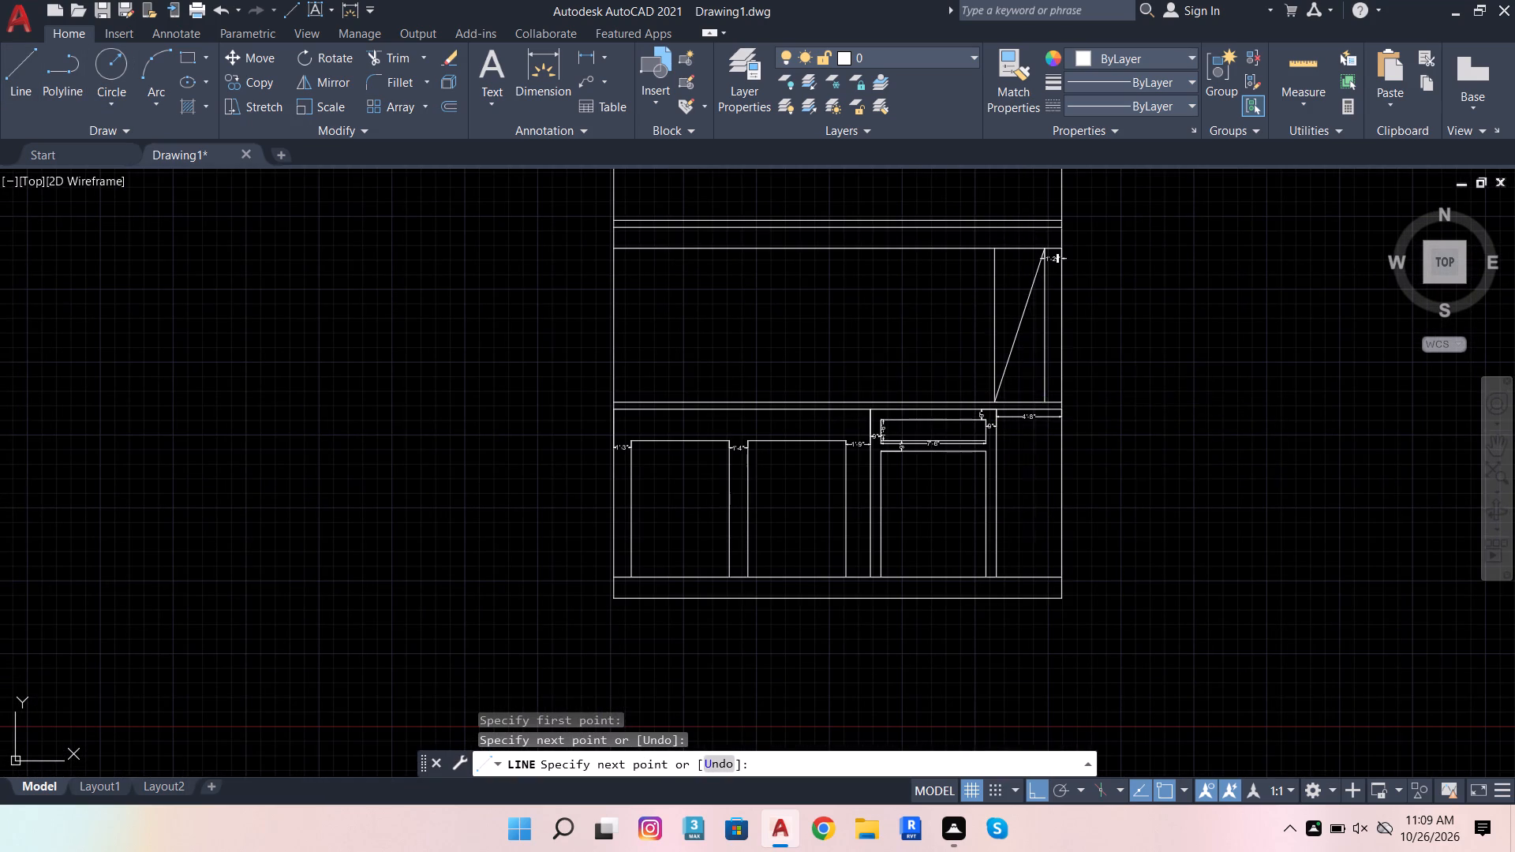
# Erase the two vertical guide lines on either side of the slanted line in the middle storey.
pyautogui.scroll(2, 1040, 309)
pyautogui.click(1050, 313)
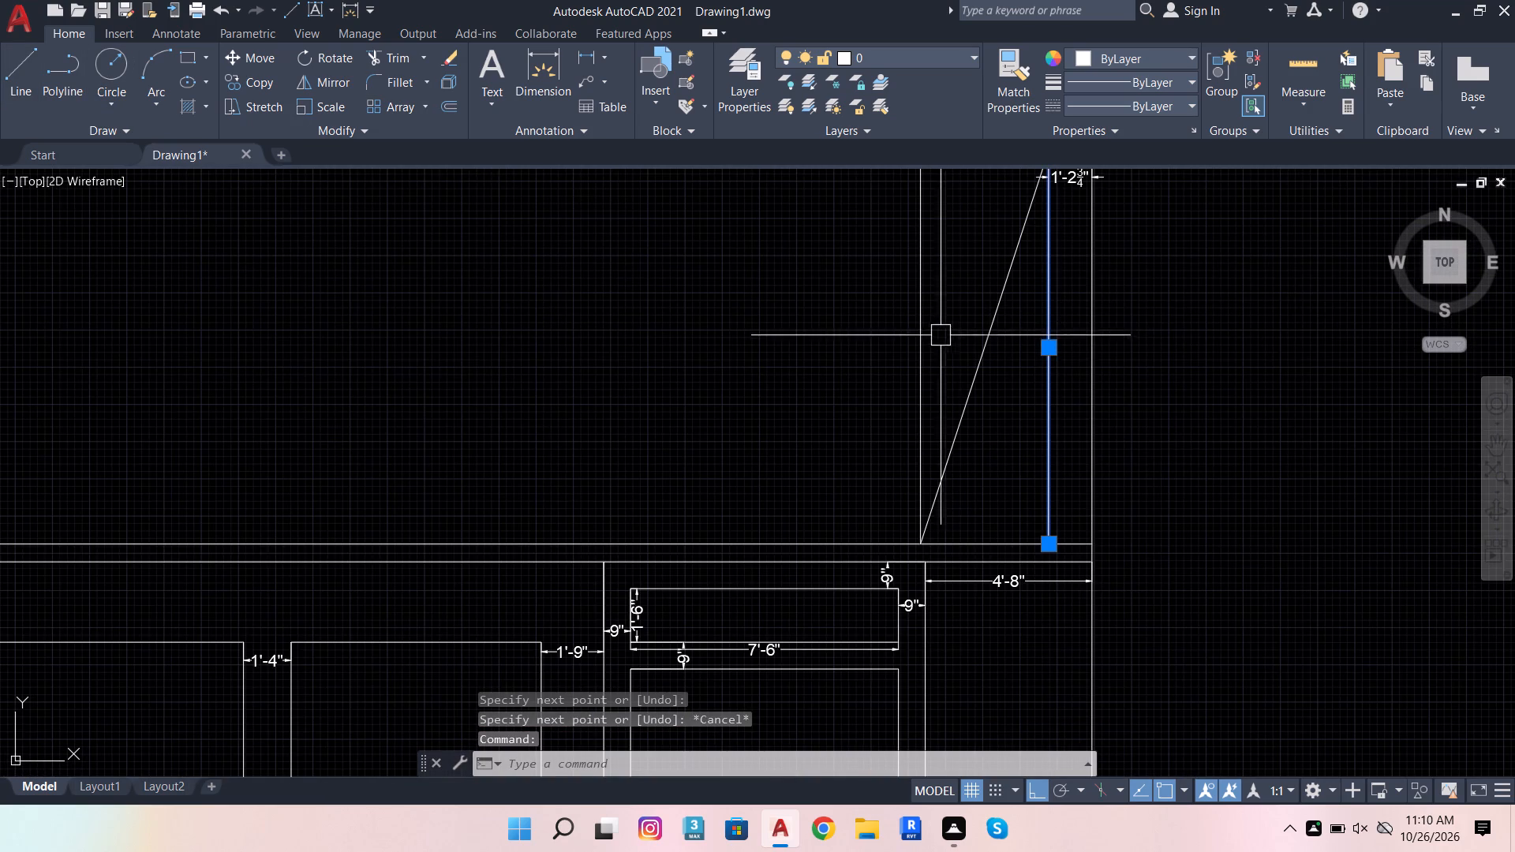
pyautogui.click(930, 322)
pyautogui.hotkey('shift', 'Delete')
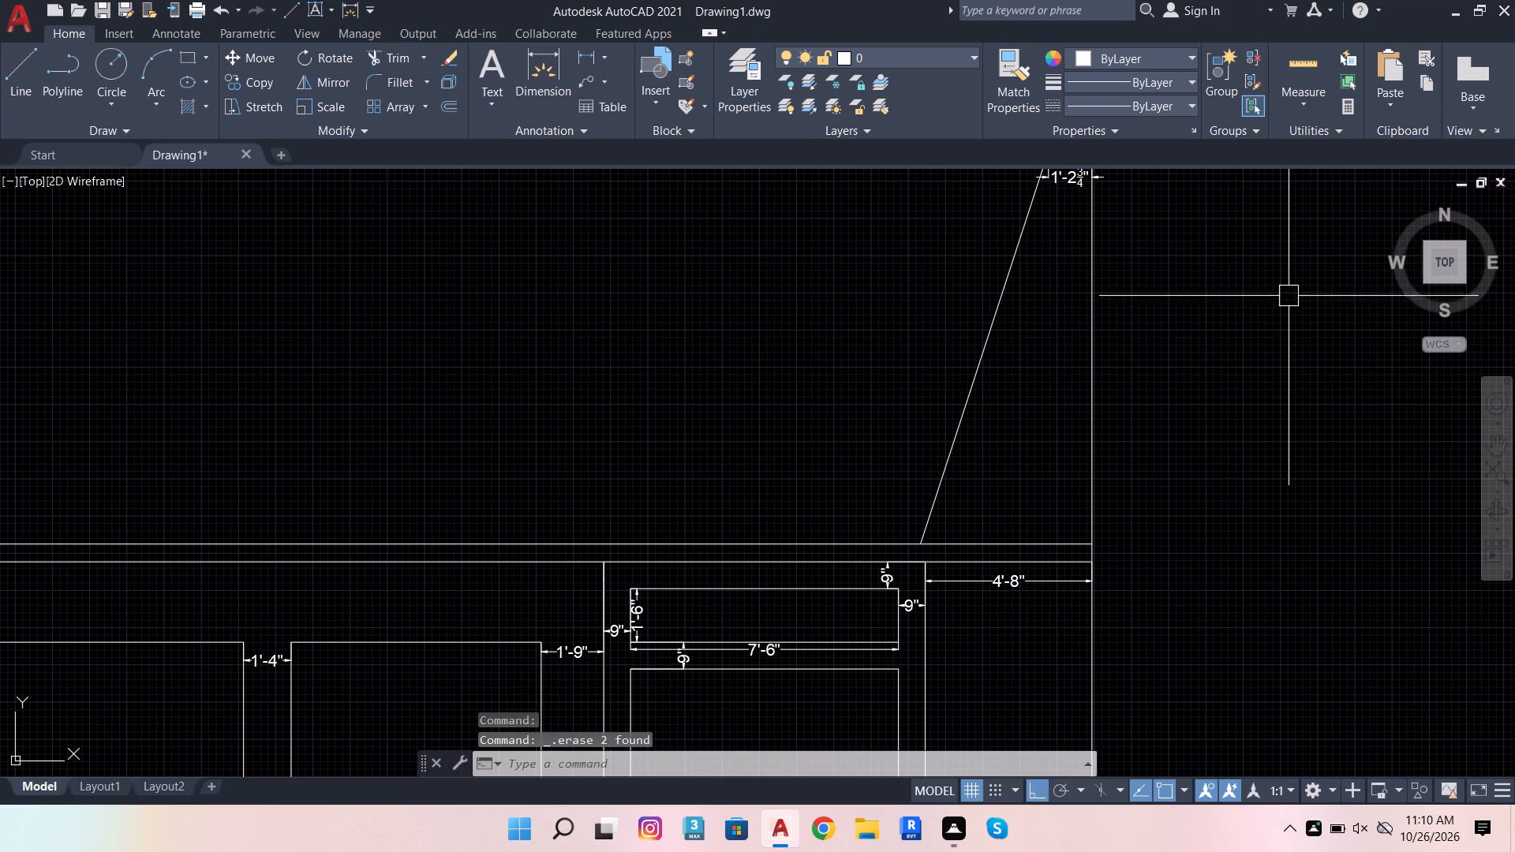
# Select the slanted line near the middle storey's right edge.
pyautogui.scroll(-2, 1121, 431)
pyautogui.scroll(2, 1098, 370)
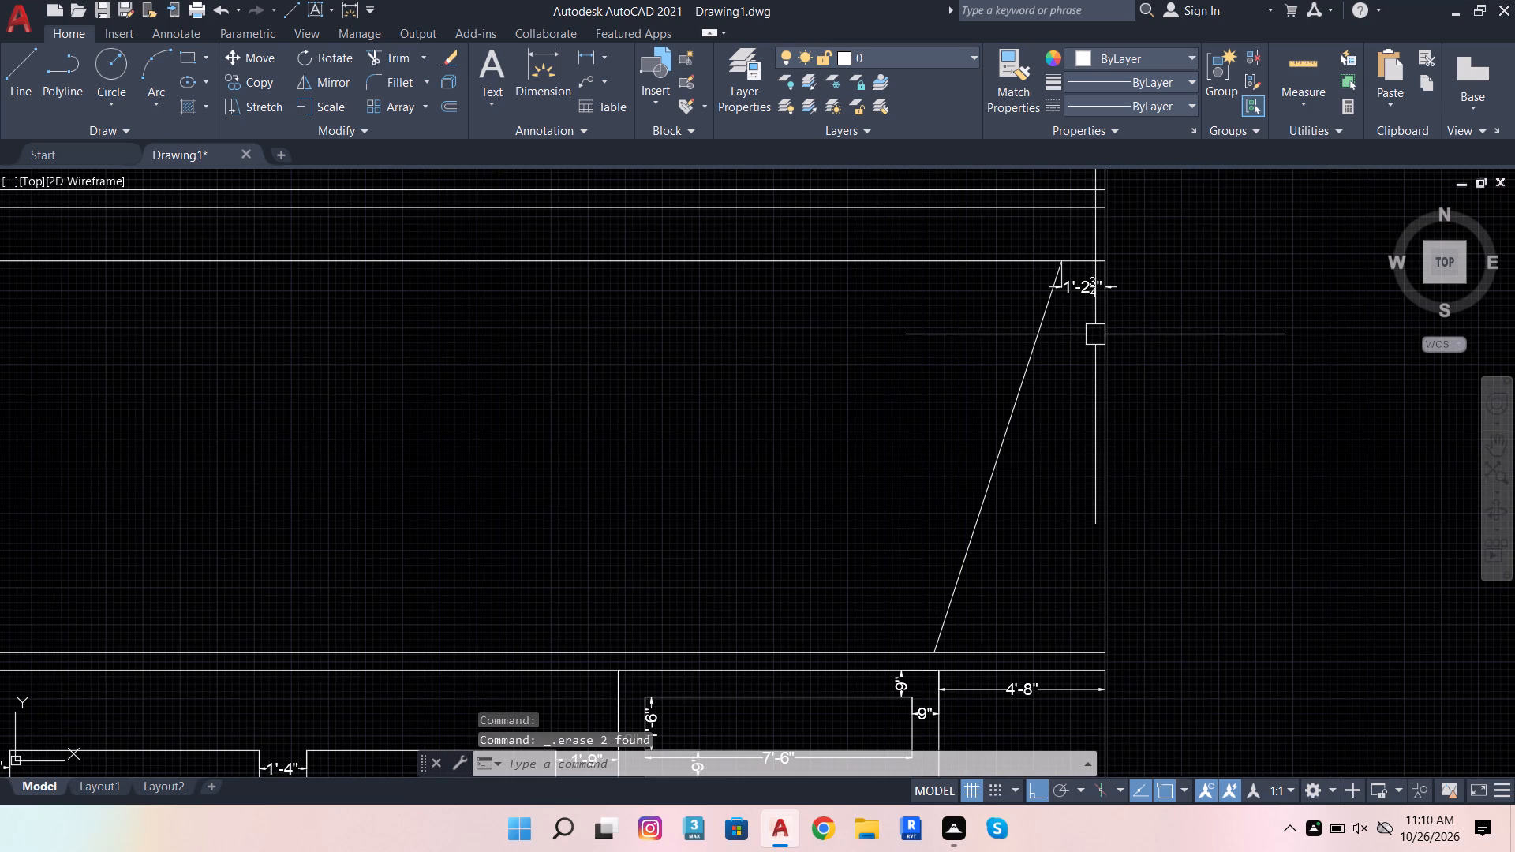
pyautogui.click(1005, 387)
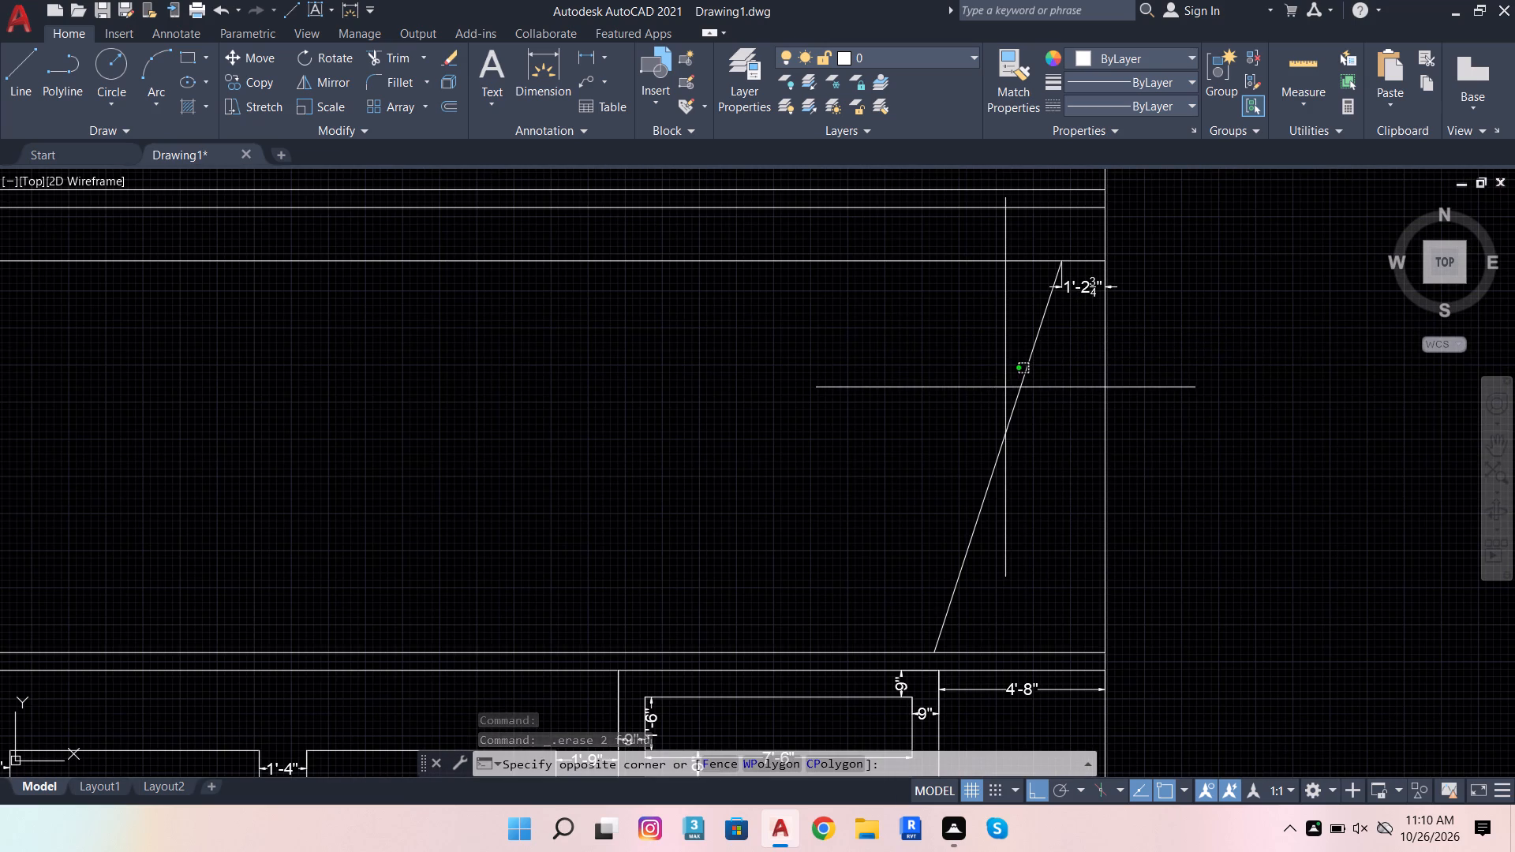
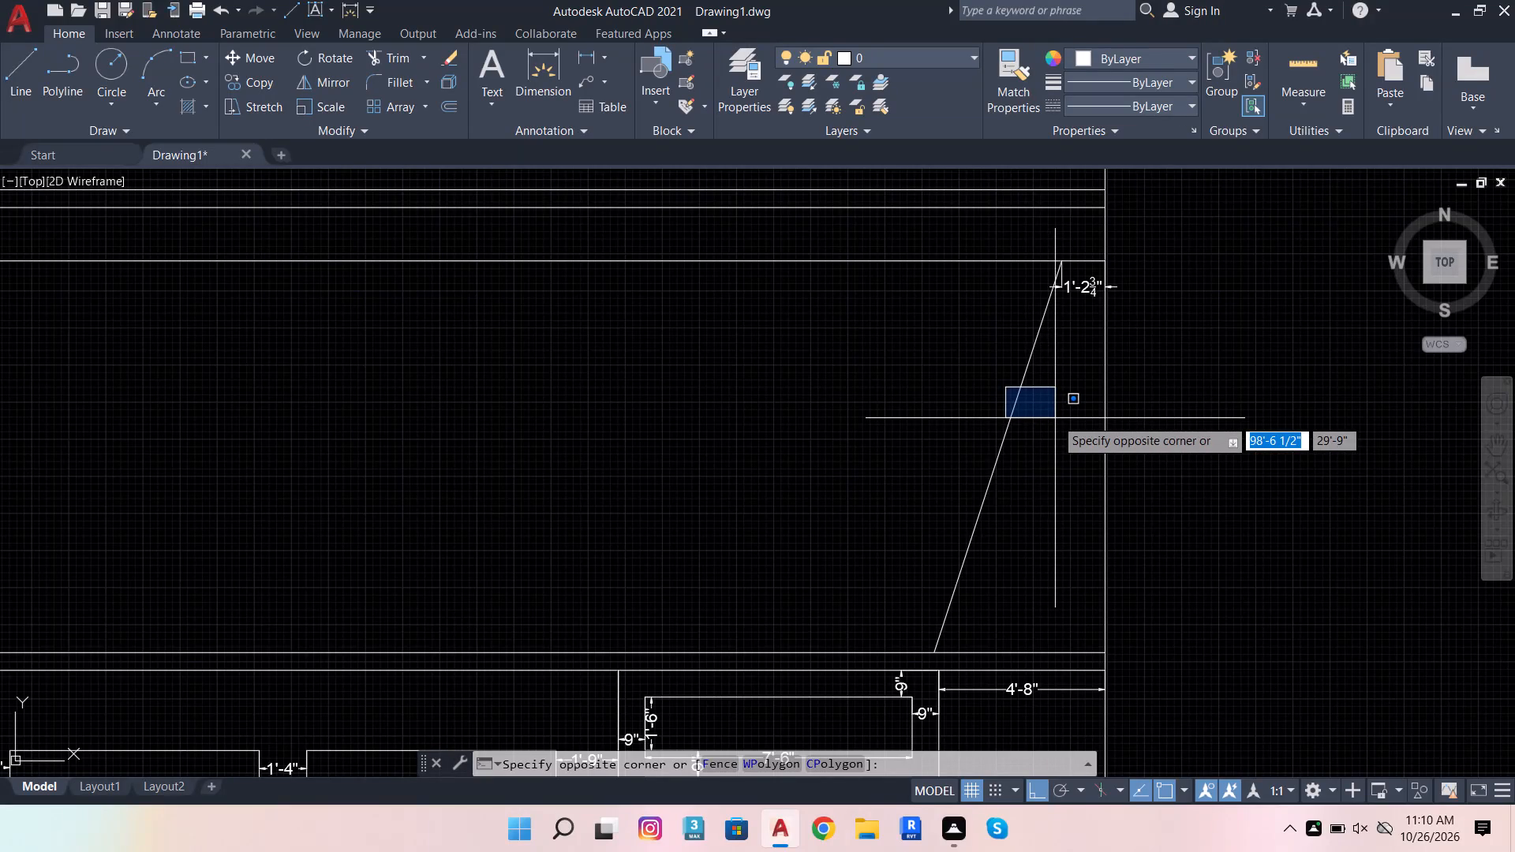
# Offset the slanted line near the middle storey's right edge 4" toward the storey's interior.
pyautogui.click(1027, 458)
pyautogui.click(1031, 472)
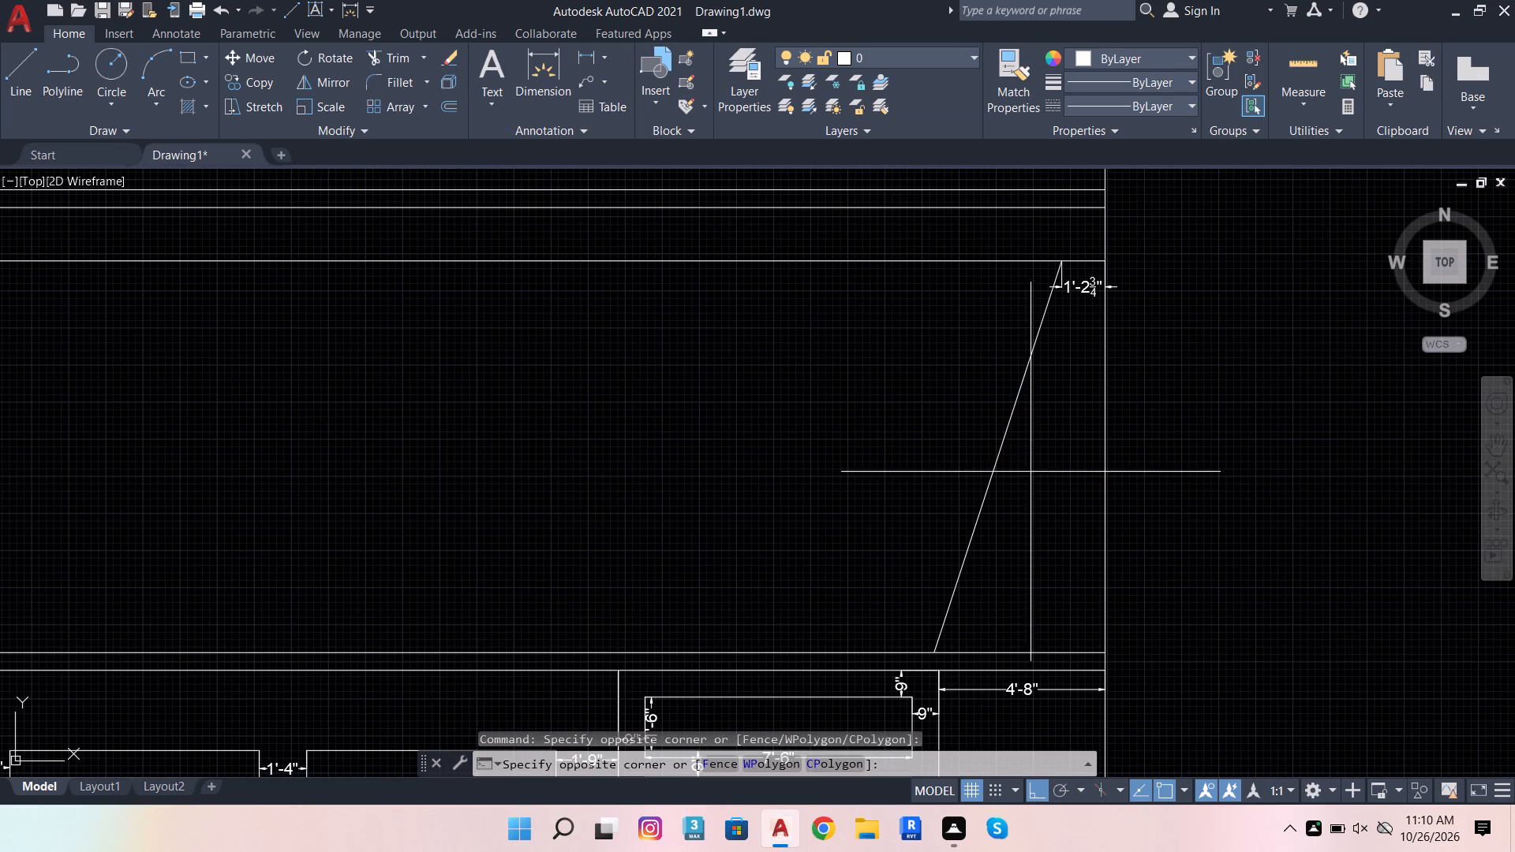
pyautogui.click(885, 340)
pyautogui.press('4')
pyautogui.press('Return')
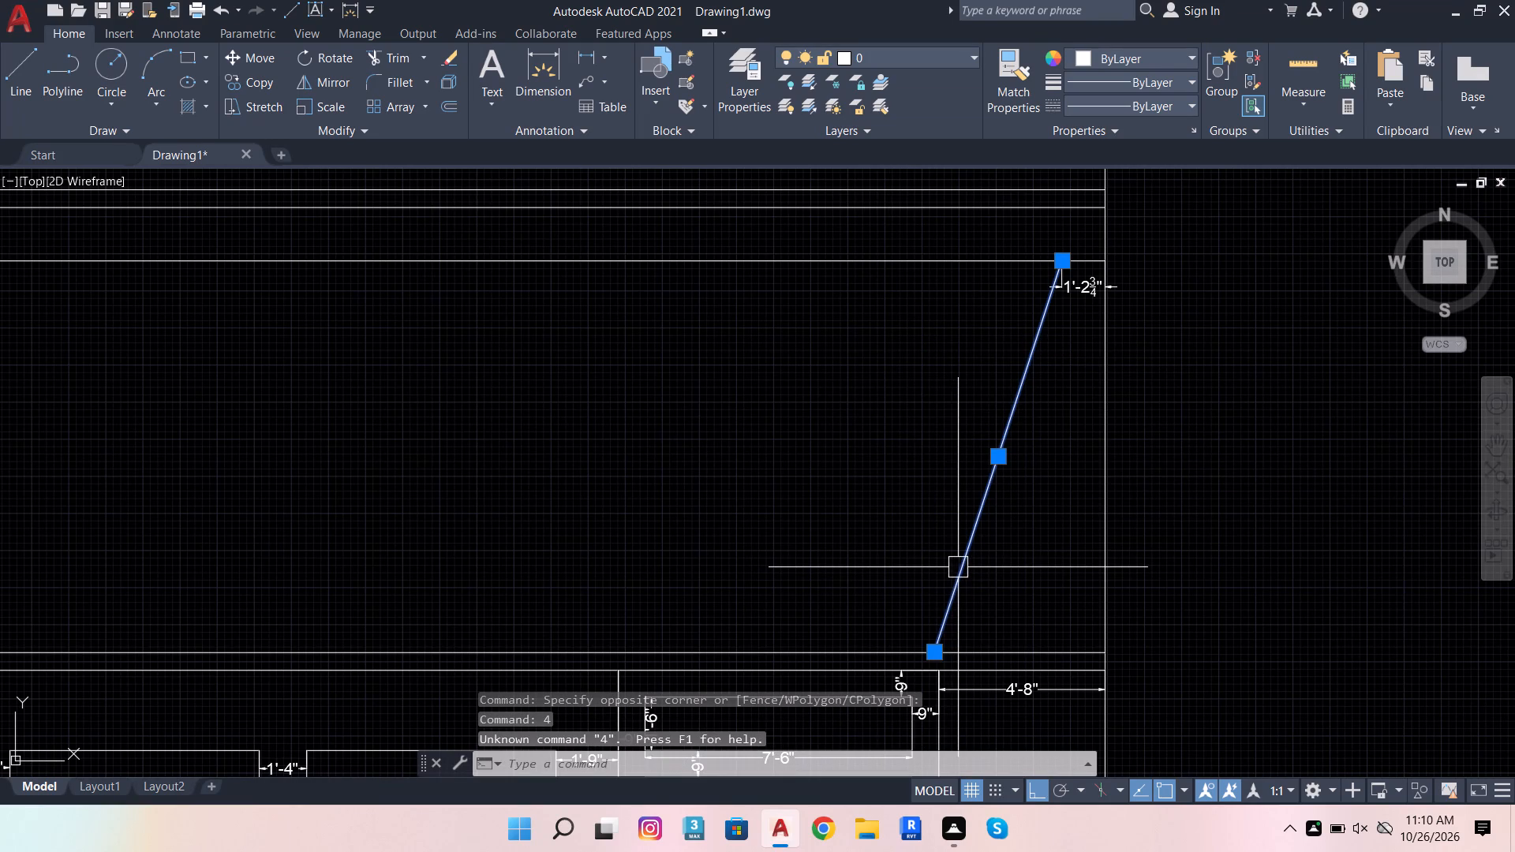
pyautogui.press('o')
pyautogui.press('Return')
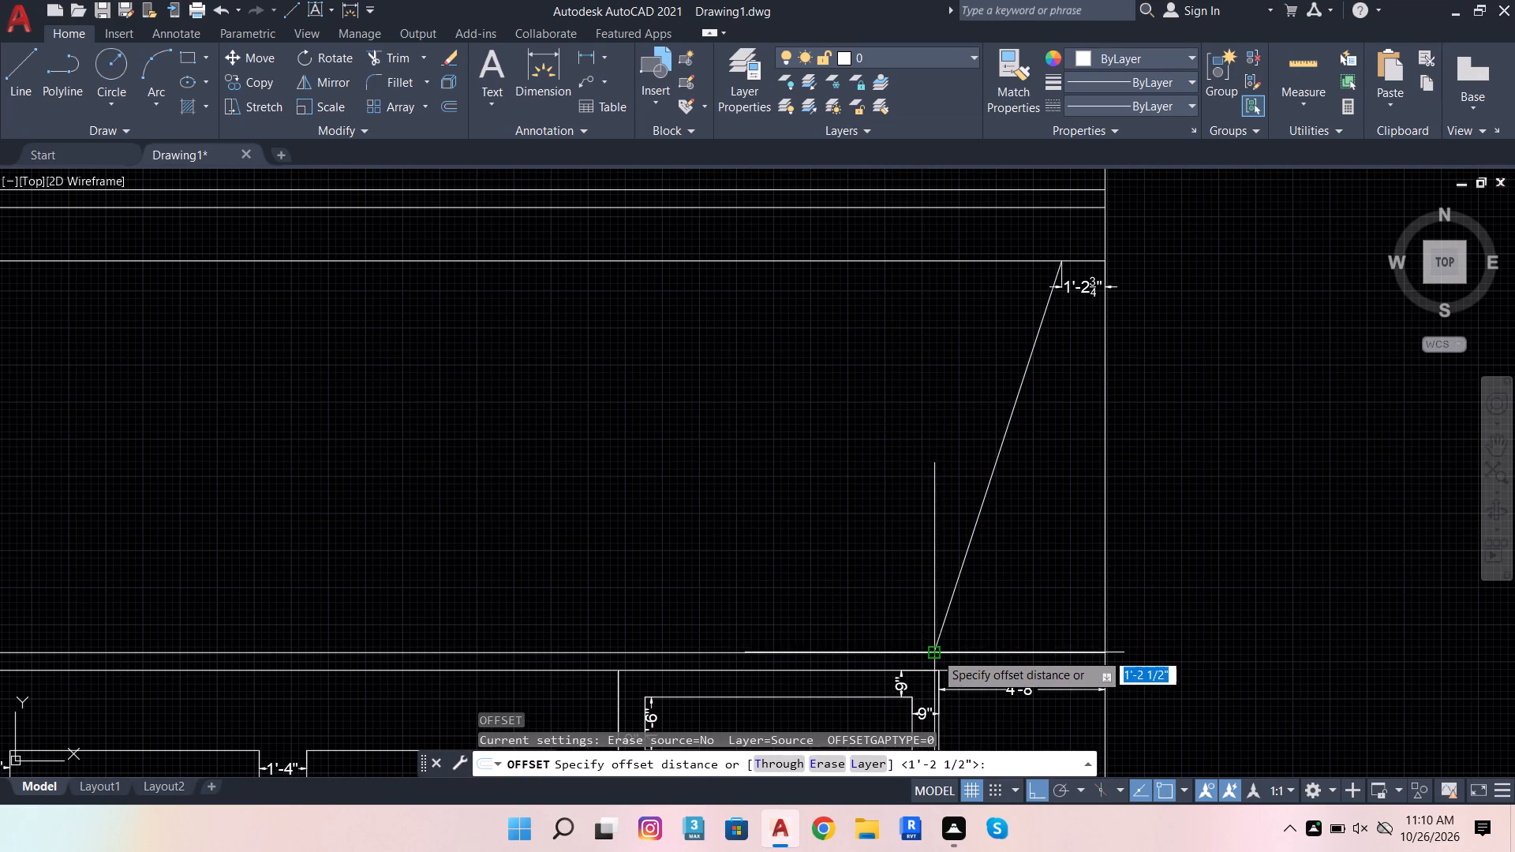
pyautogui.click(935, 652)
pyautogui.press('4')
pyautogui.press('Return')
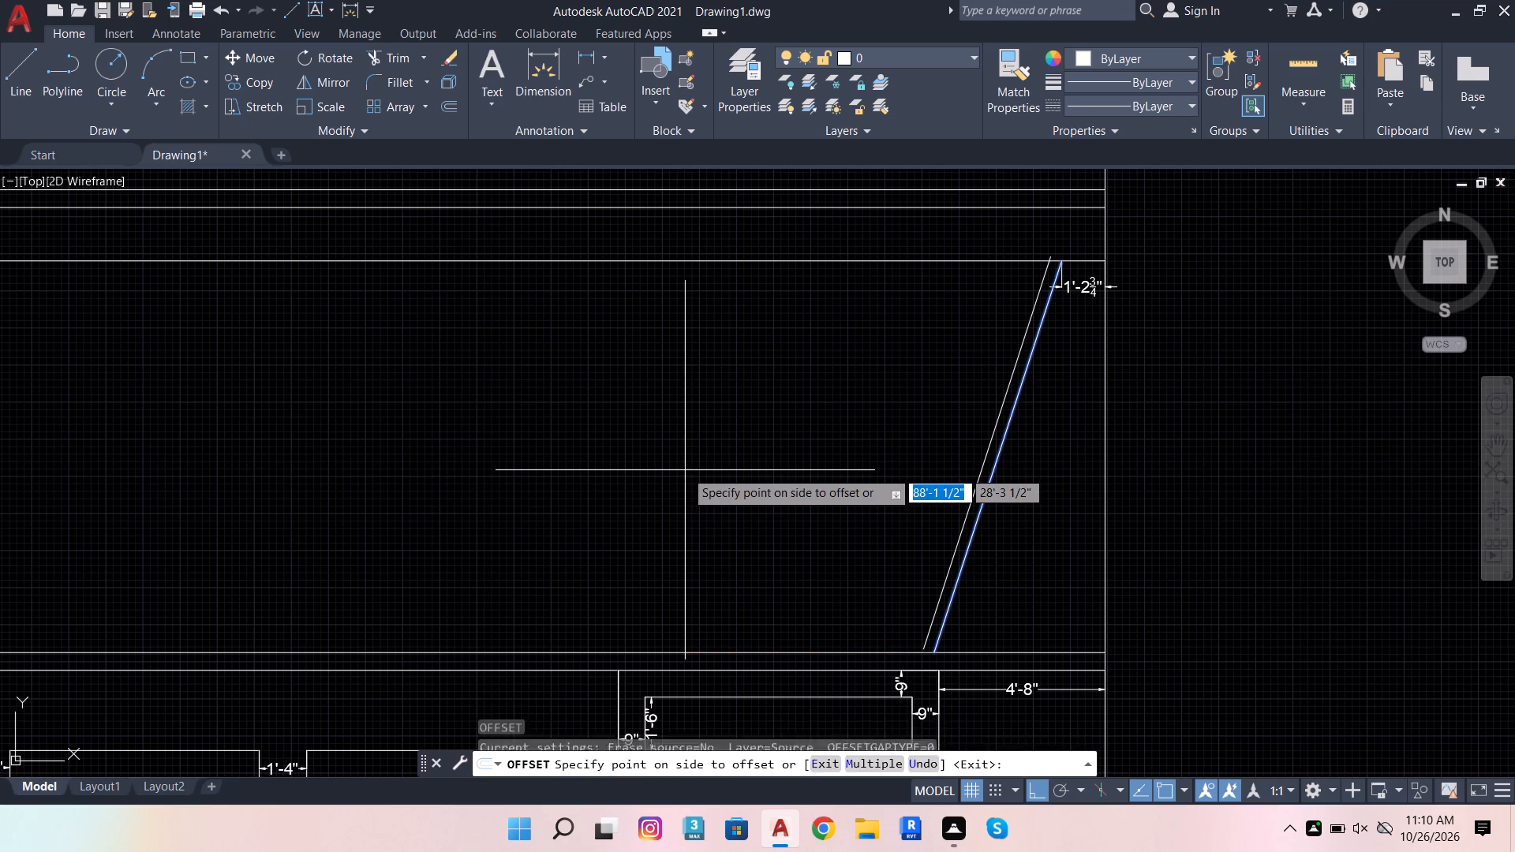
pyautogui.click(685, 470)
# Offset the middle storey's top and bottom lines 4" inward, matching the slanted line's offset.
pyautogui.click(881, 265)
pyautogui.click(855, 335)
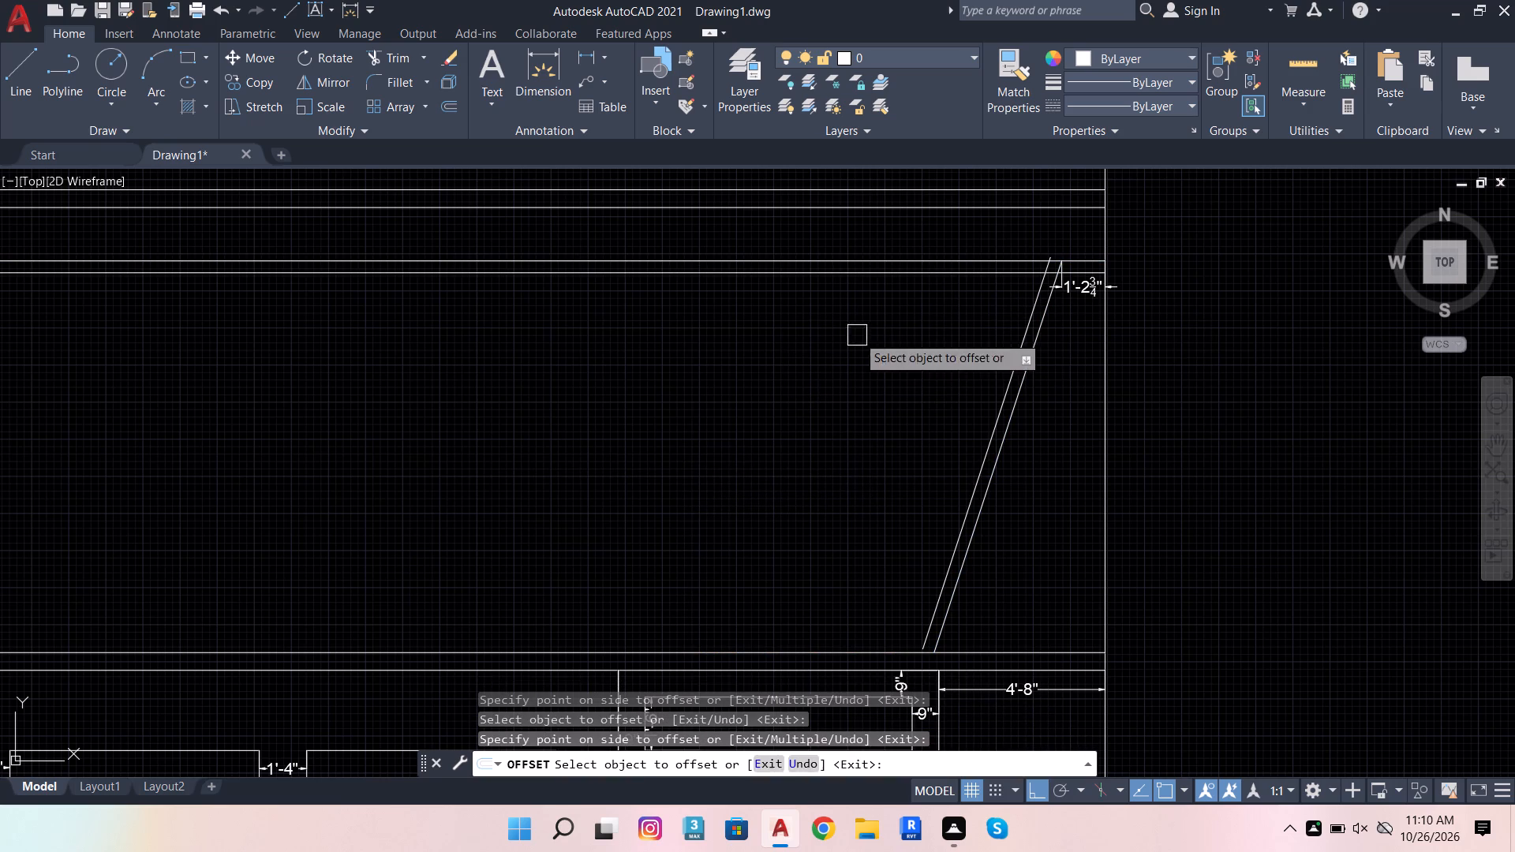
pyautogui.click(832, 649)
pyautogui.click(840, 526)
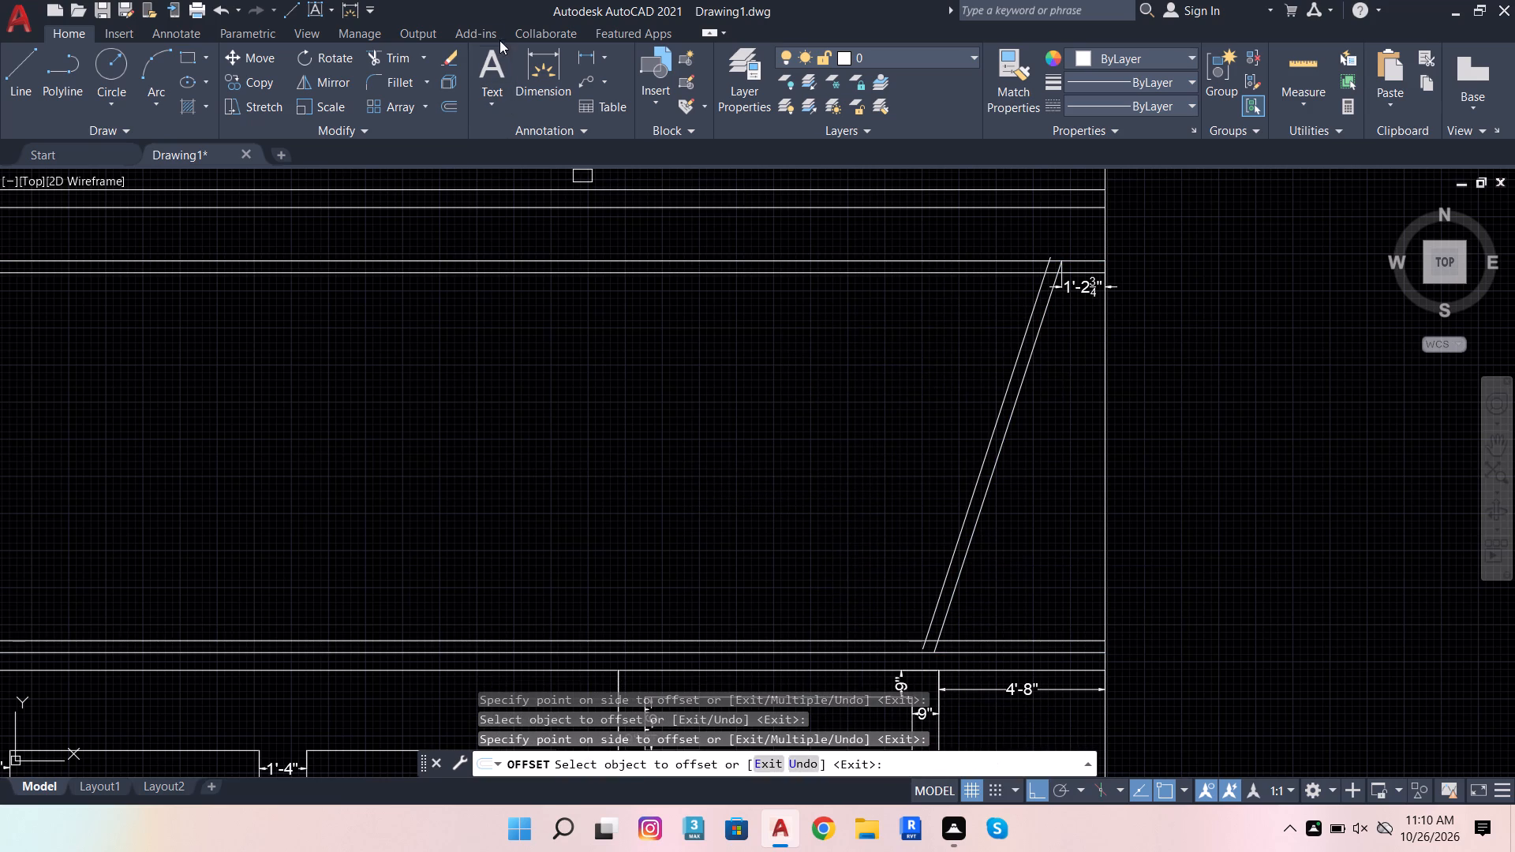
# Trim the overlapping ends of the inner top line and inner slanted line so they meet at a clean corner.
pyautogui.click(396, 49)
pyautogui.scroll(3, 1060, 255)
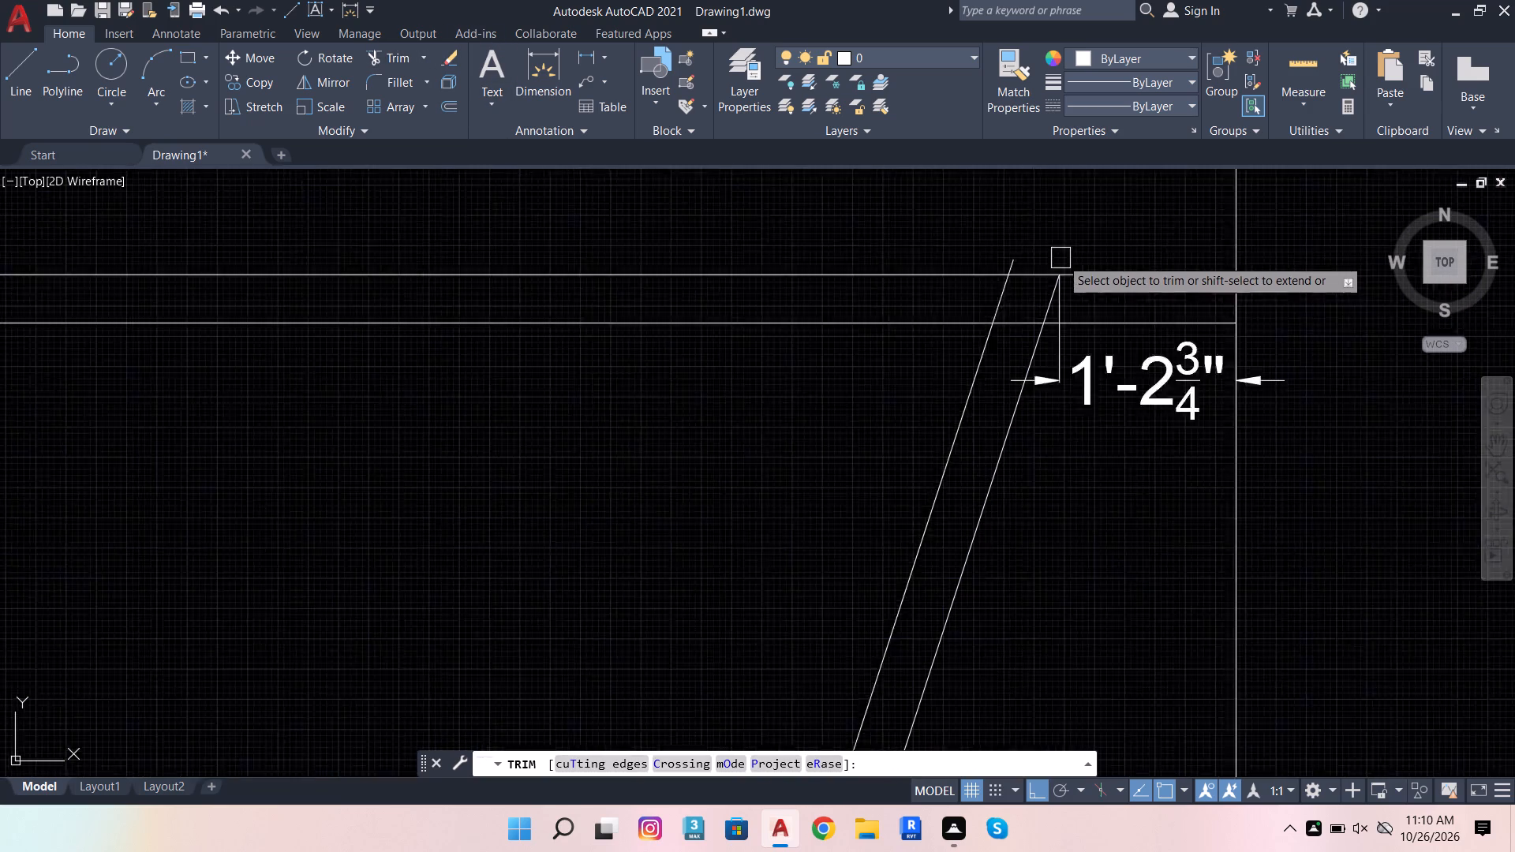
pyautogui.scroll(1, 1060, 258)
pyautogui.click(989, 263)
pyautogui.click(955, 319)
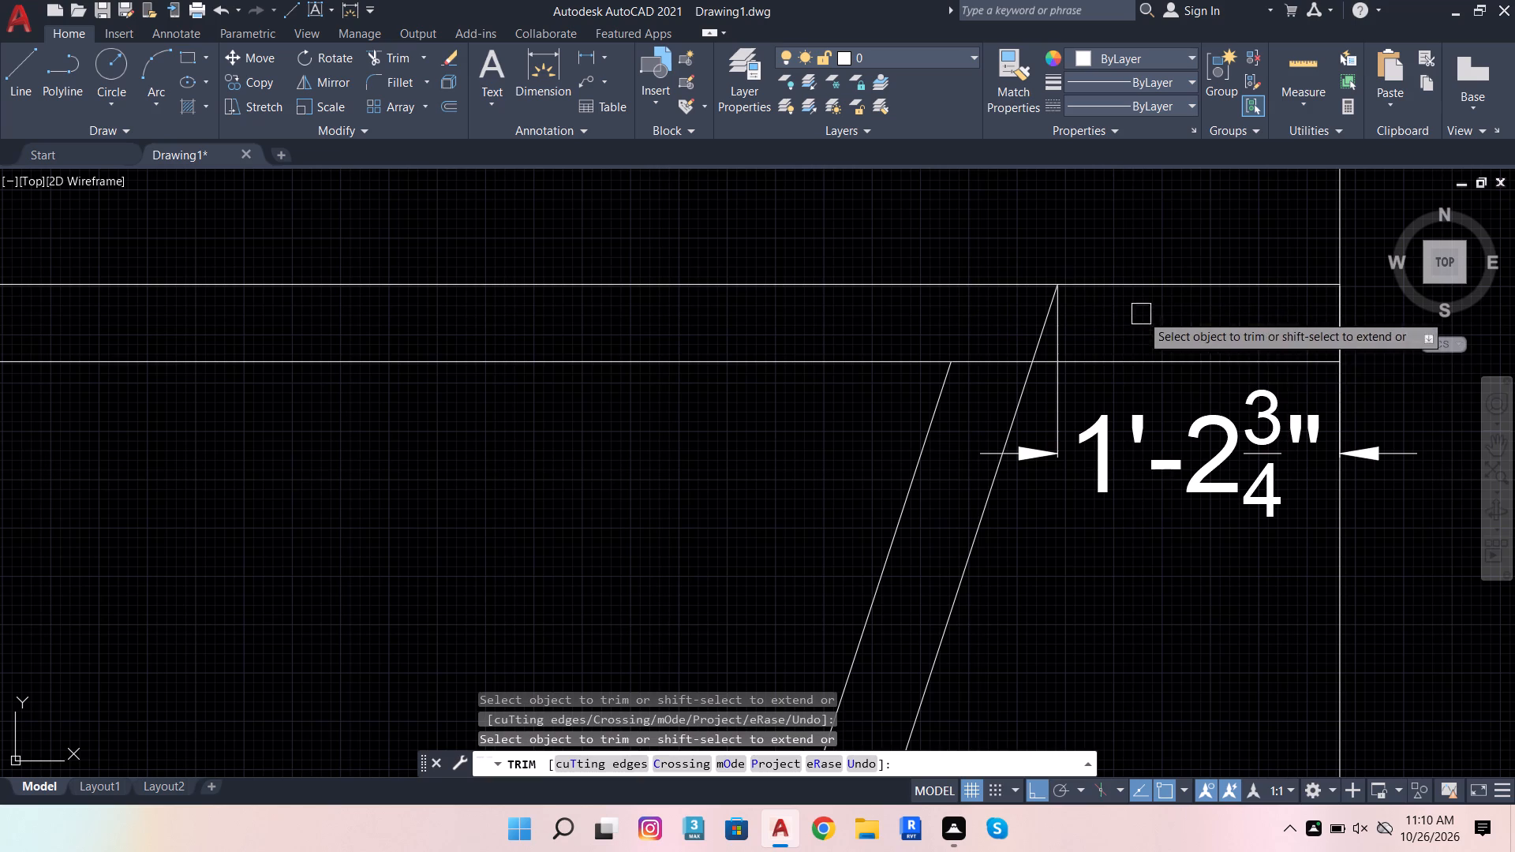
pyautogui.click(1168, 374)
pyautogui.click(1158, 349)
pyautogui.click(992, 367)
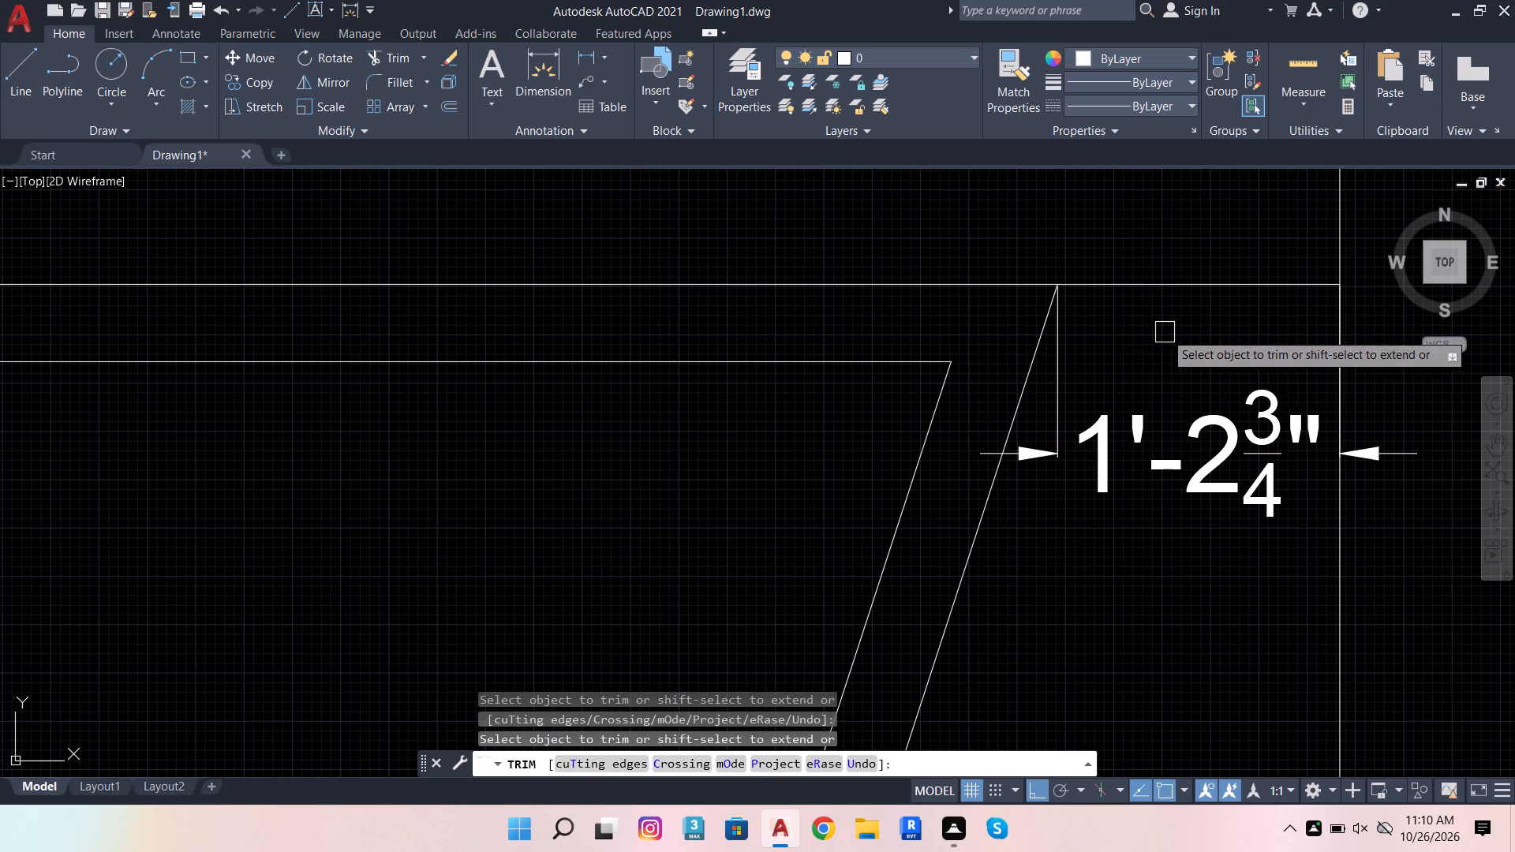
# Trim the overlapping ends of the inner bottom line and inner slanted line at their lower corner.
pyautogui.scroll(-4, 1173, 332)
pyautogui.scroll(-2, 1049, 547)
pyautogui.scroll(5, 1043, 610)
pyautogui.click(1082, 630)
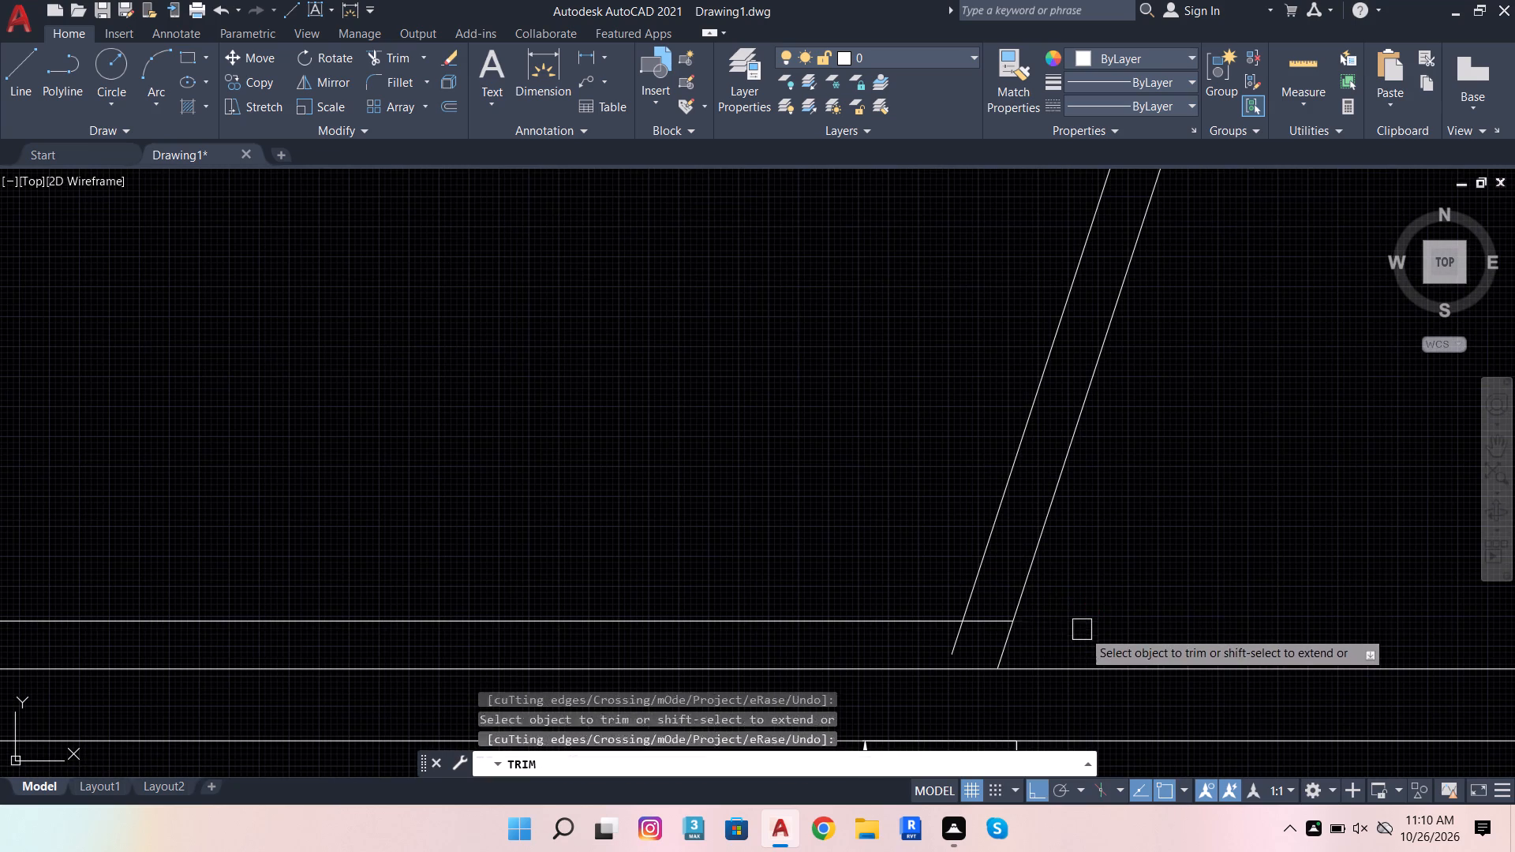
pyautogui.click(992, 627)
pyautogui.click(954, 641)
pyautogui.scroll(-4, 1169, 594)
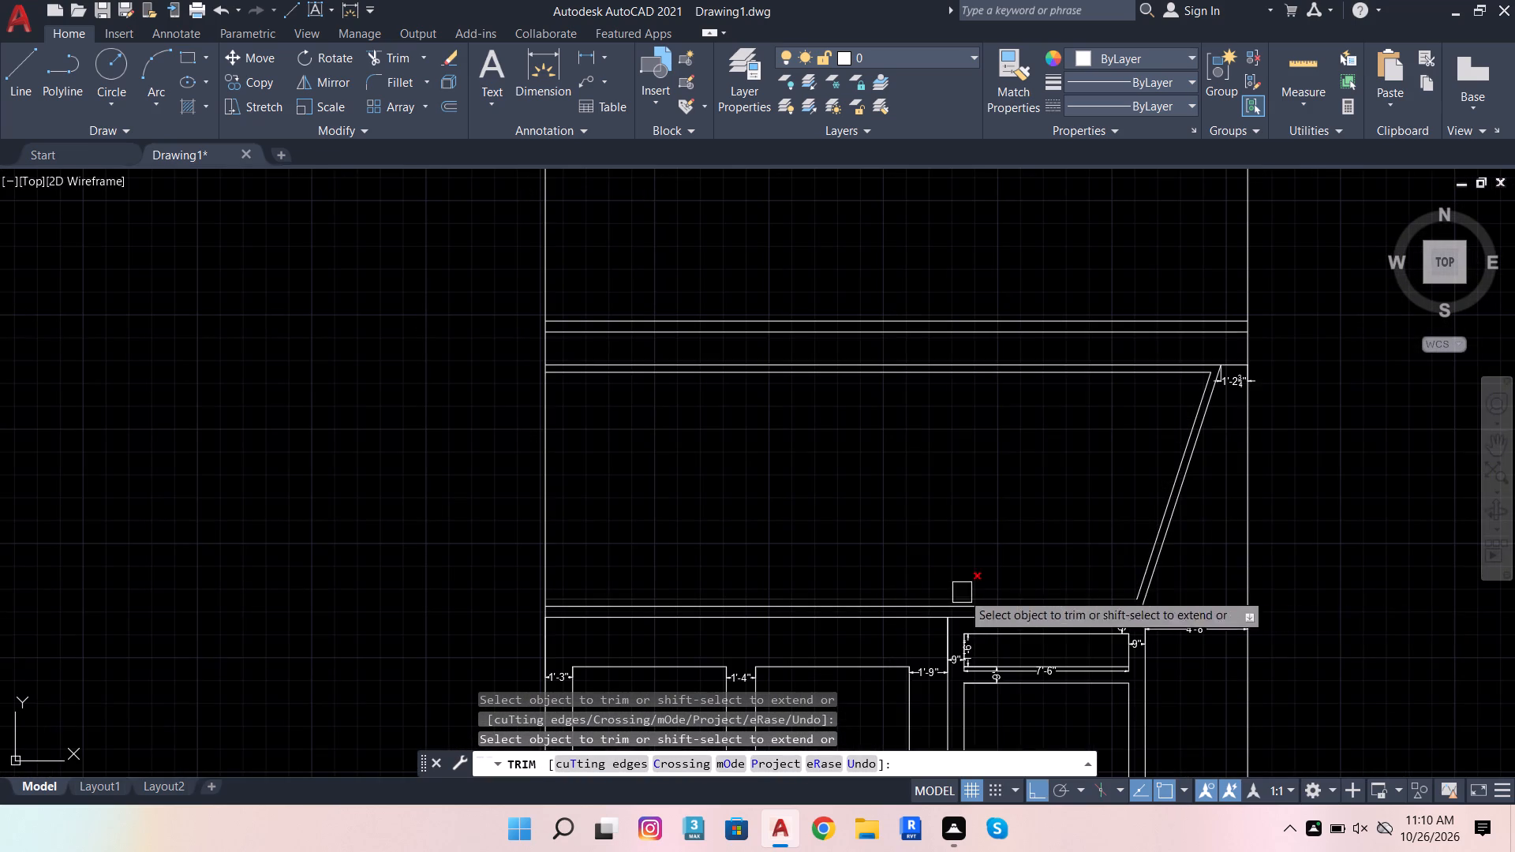
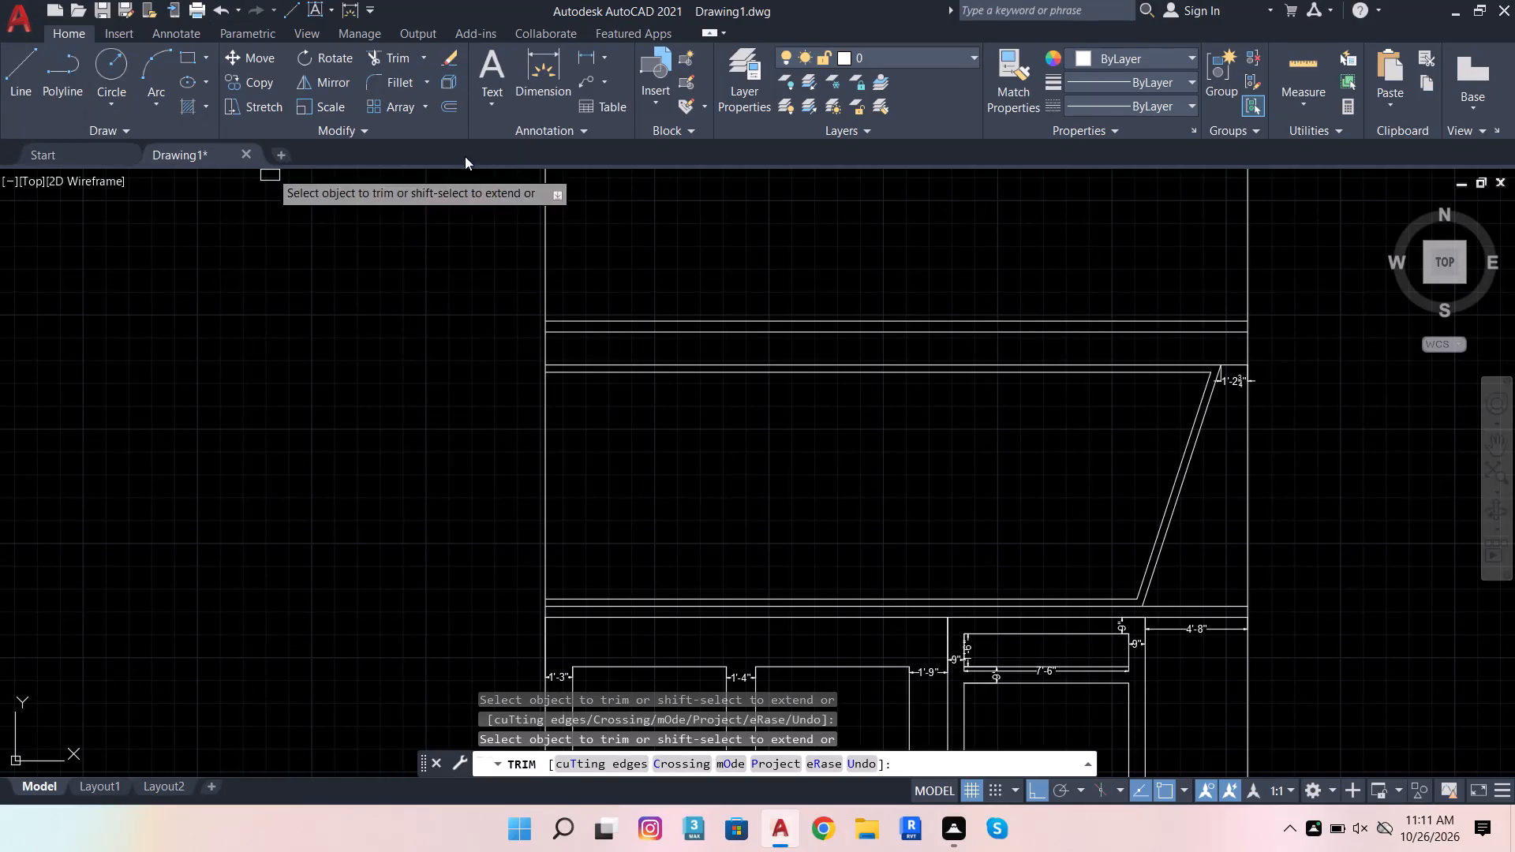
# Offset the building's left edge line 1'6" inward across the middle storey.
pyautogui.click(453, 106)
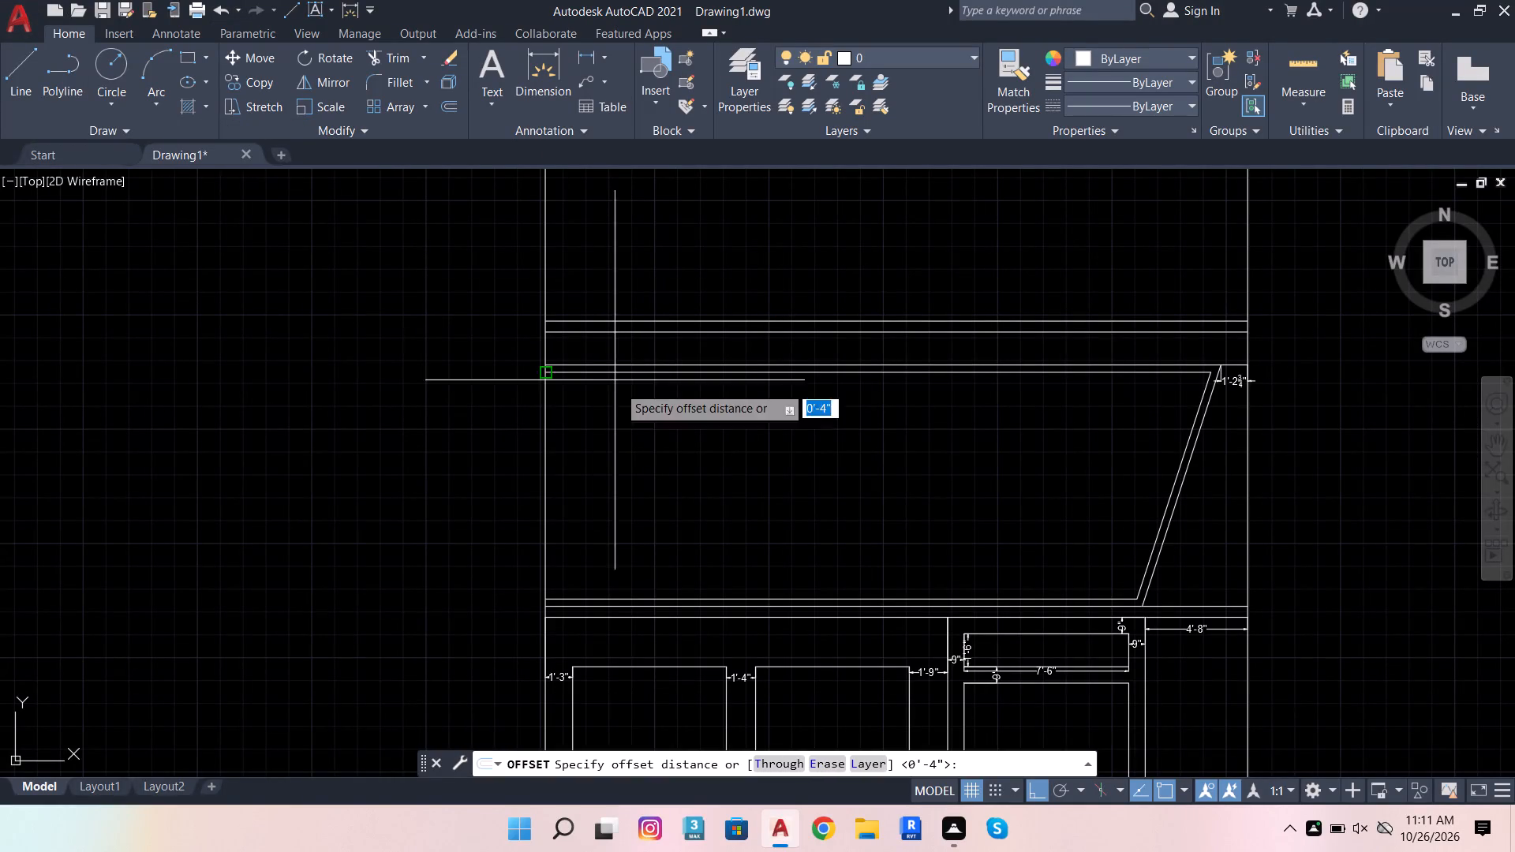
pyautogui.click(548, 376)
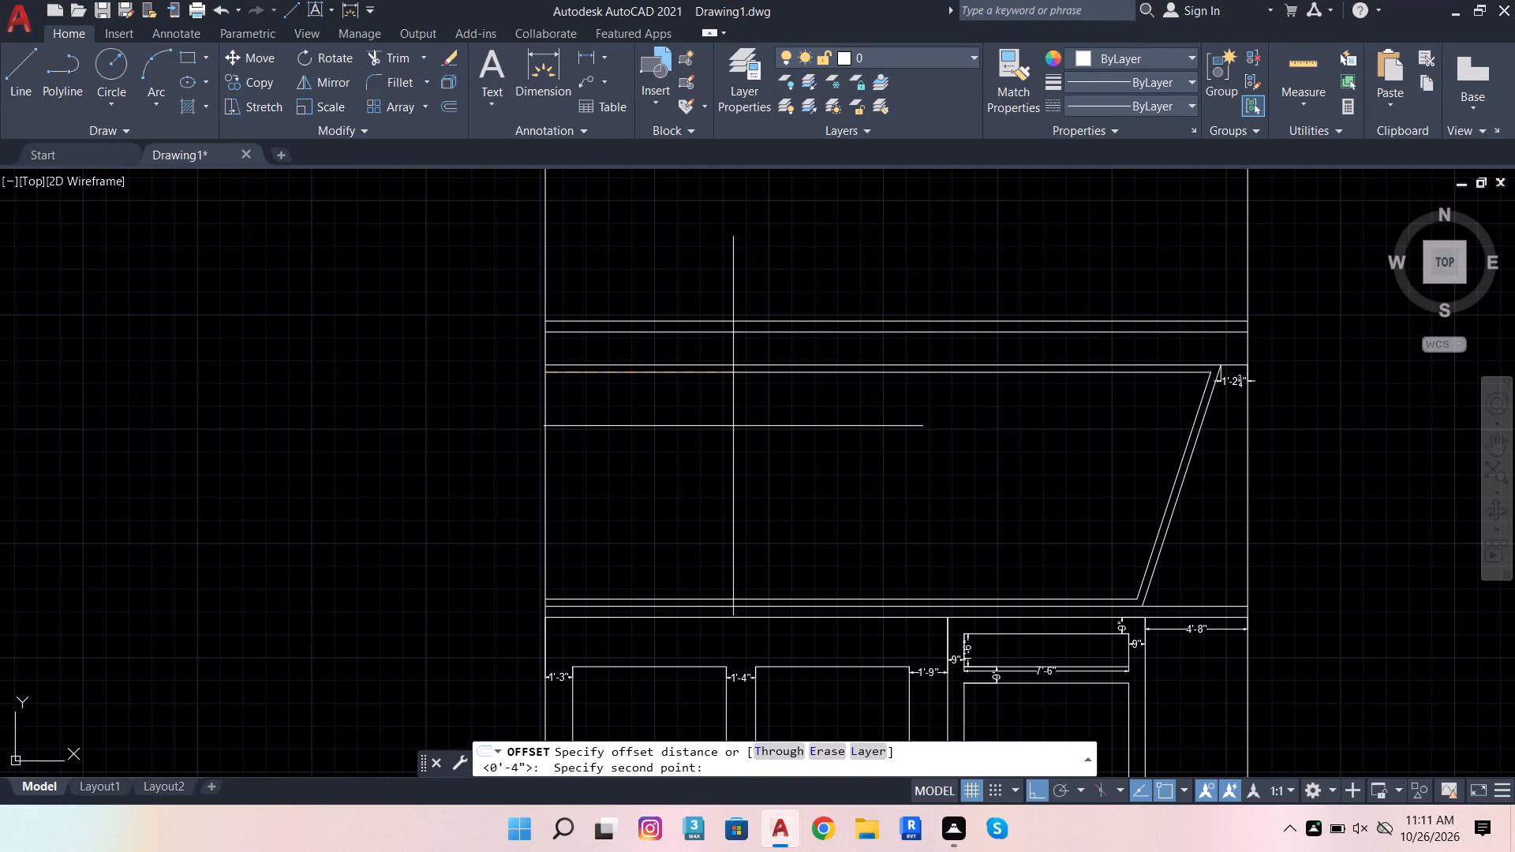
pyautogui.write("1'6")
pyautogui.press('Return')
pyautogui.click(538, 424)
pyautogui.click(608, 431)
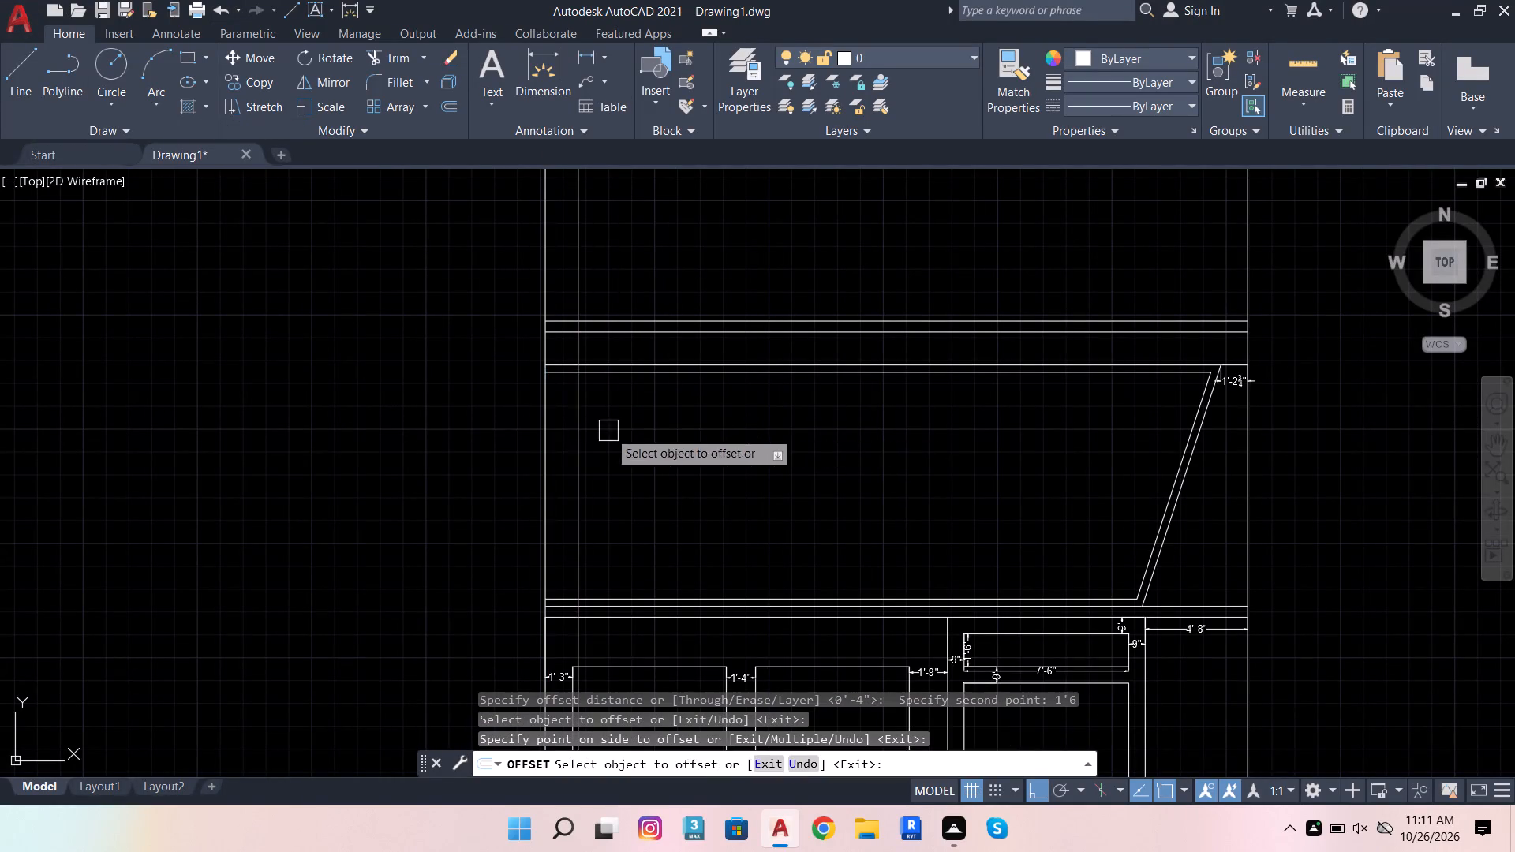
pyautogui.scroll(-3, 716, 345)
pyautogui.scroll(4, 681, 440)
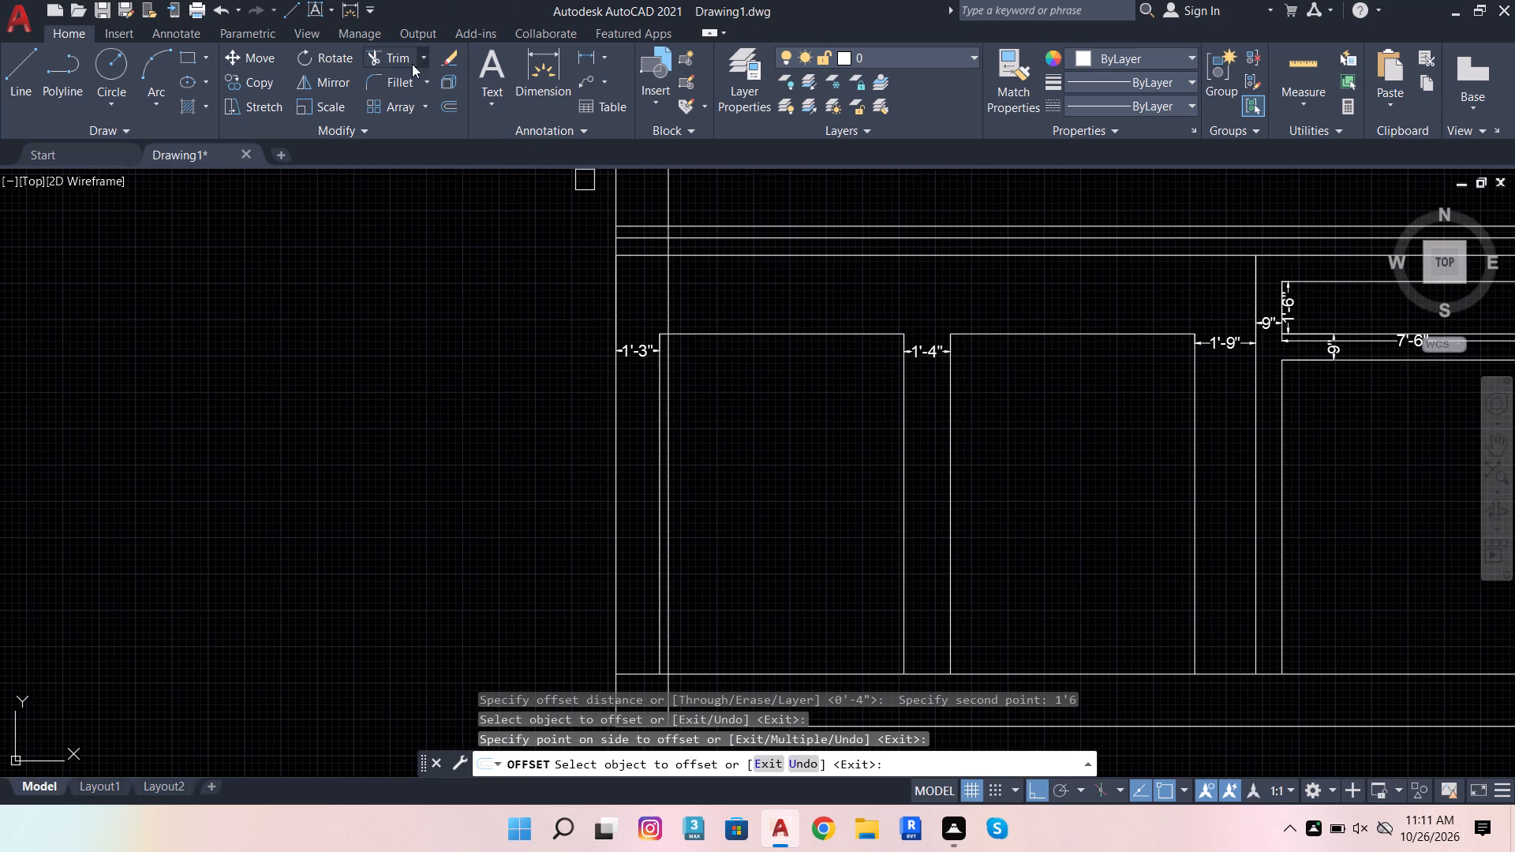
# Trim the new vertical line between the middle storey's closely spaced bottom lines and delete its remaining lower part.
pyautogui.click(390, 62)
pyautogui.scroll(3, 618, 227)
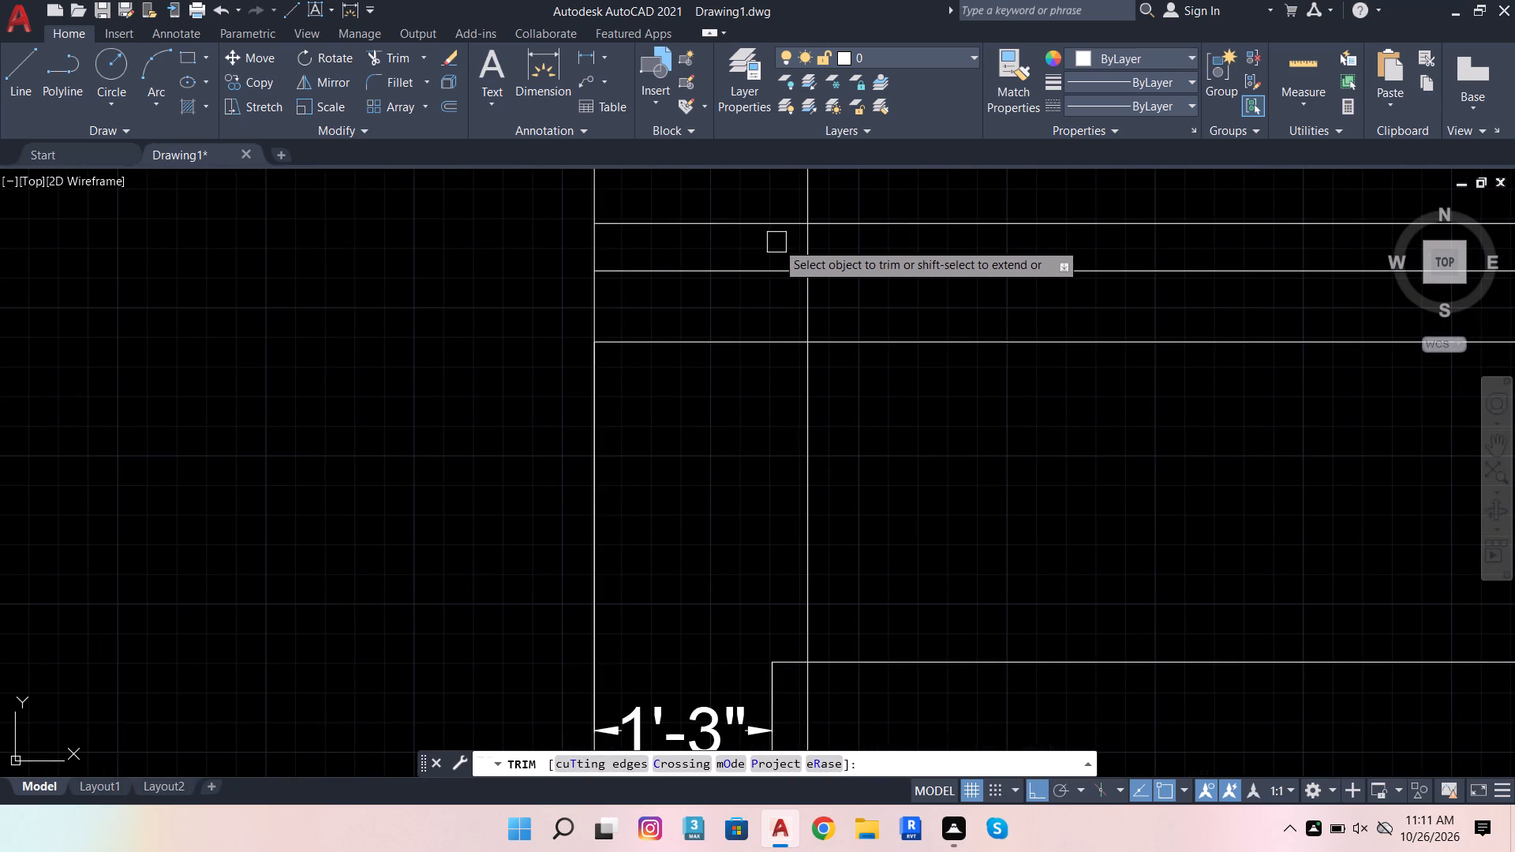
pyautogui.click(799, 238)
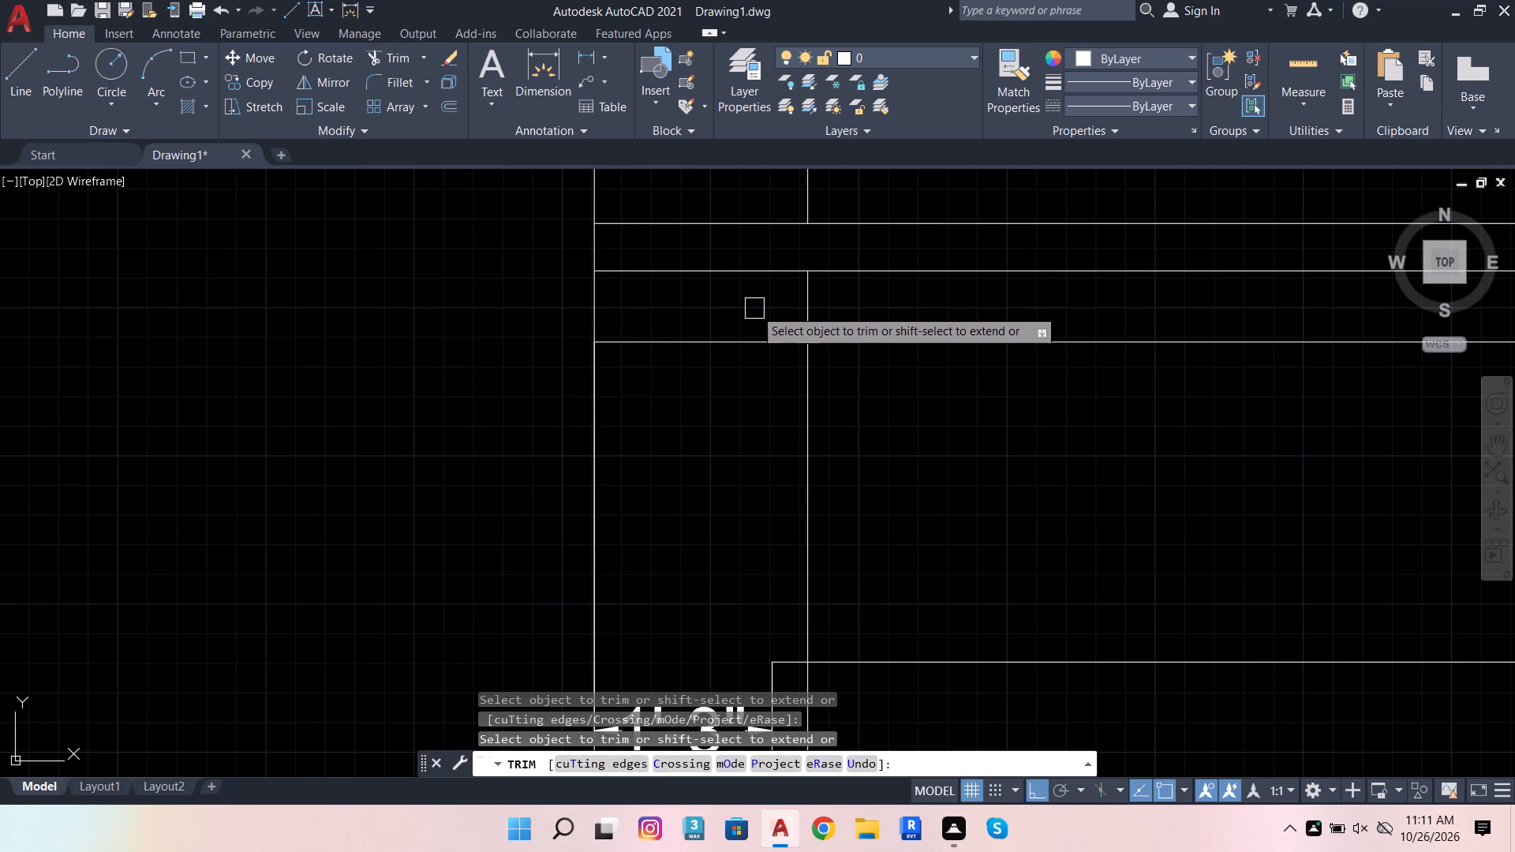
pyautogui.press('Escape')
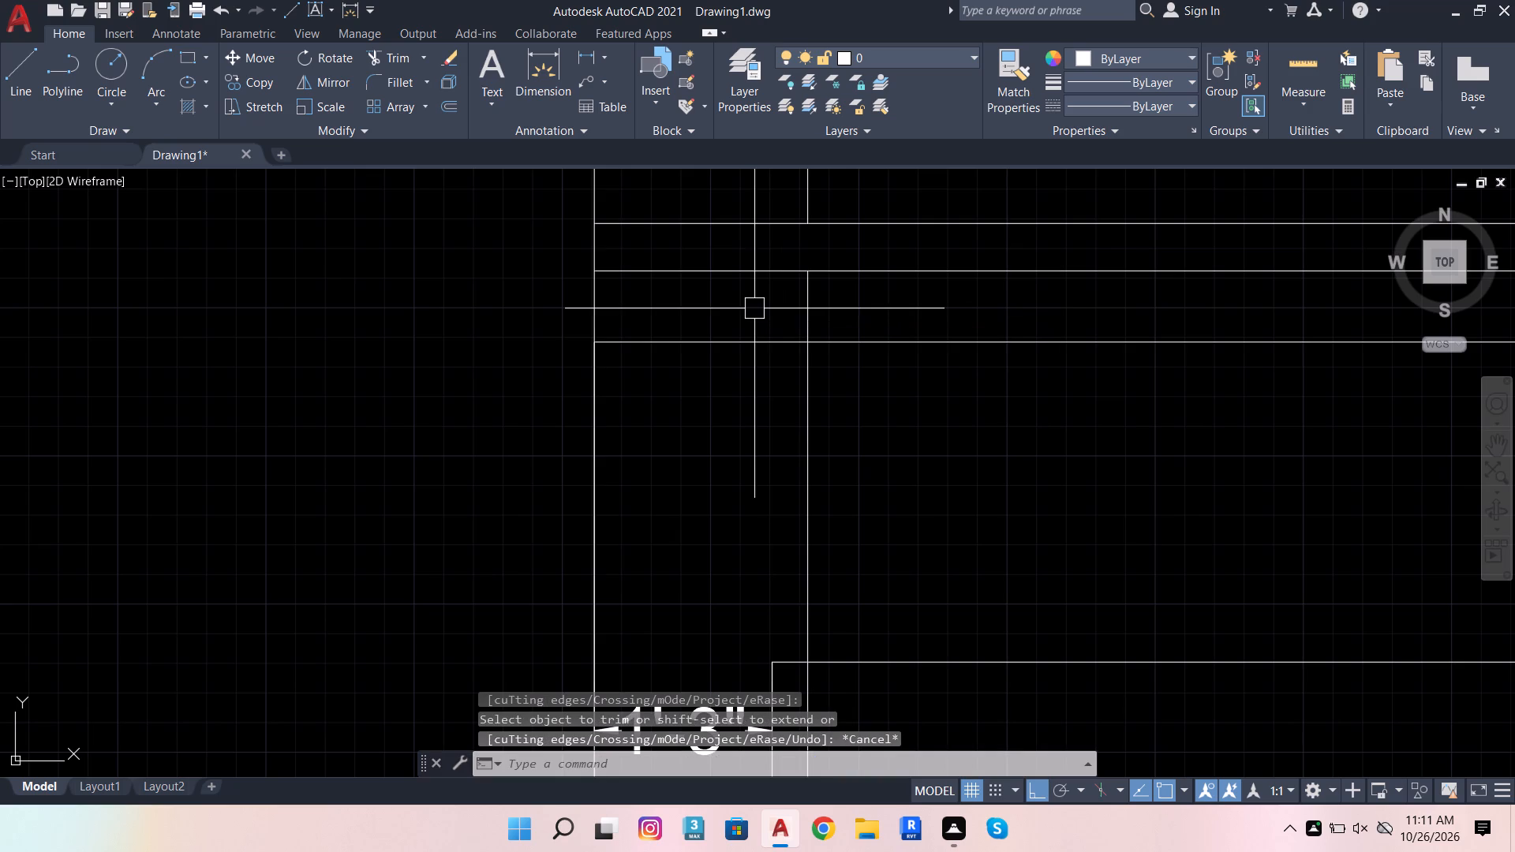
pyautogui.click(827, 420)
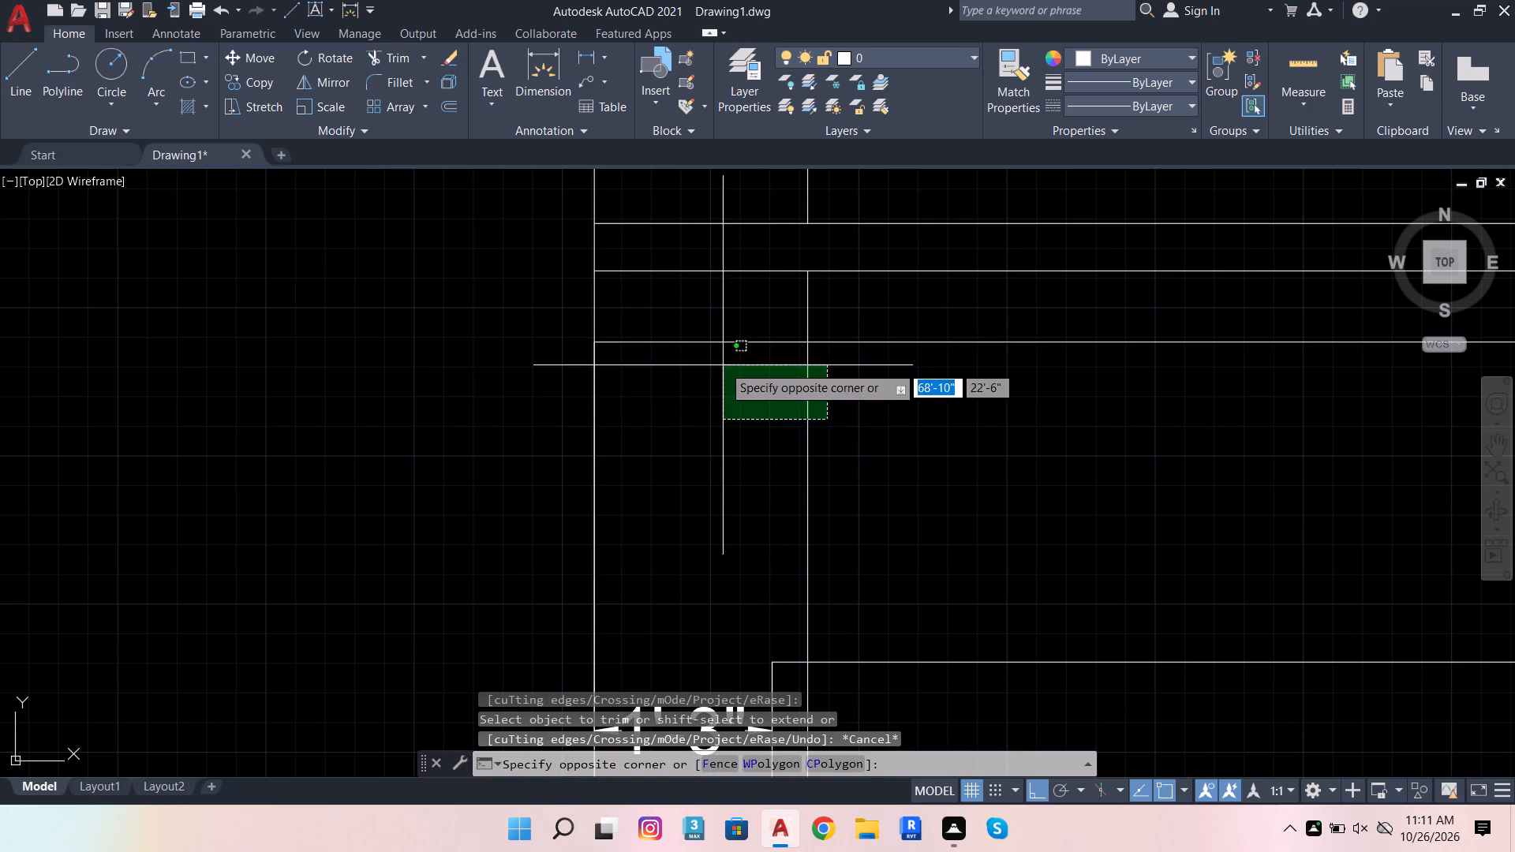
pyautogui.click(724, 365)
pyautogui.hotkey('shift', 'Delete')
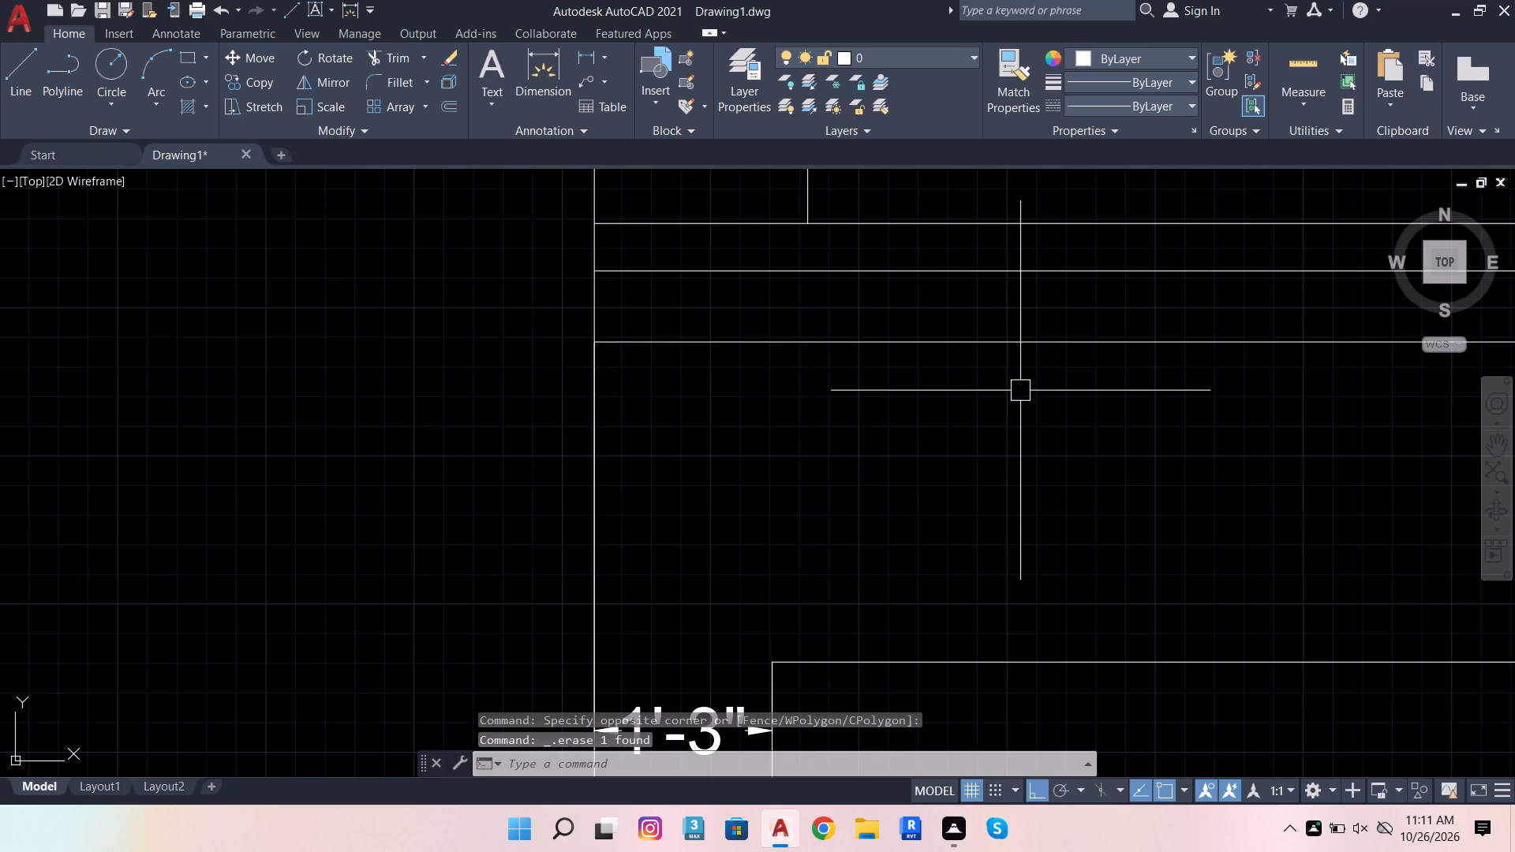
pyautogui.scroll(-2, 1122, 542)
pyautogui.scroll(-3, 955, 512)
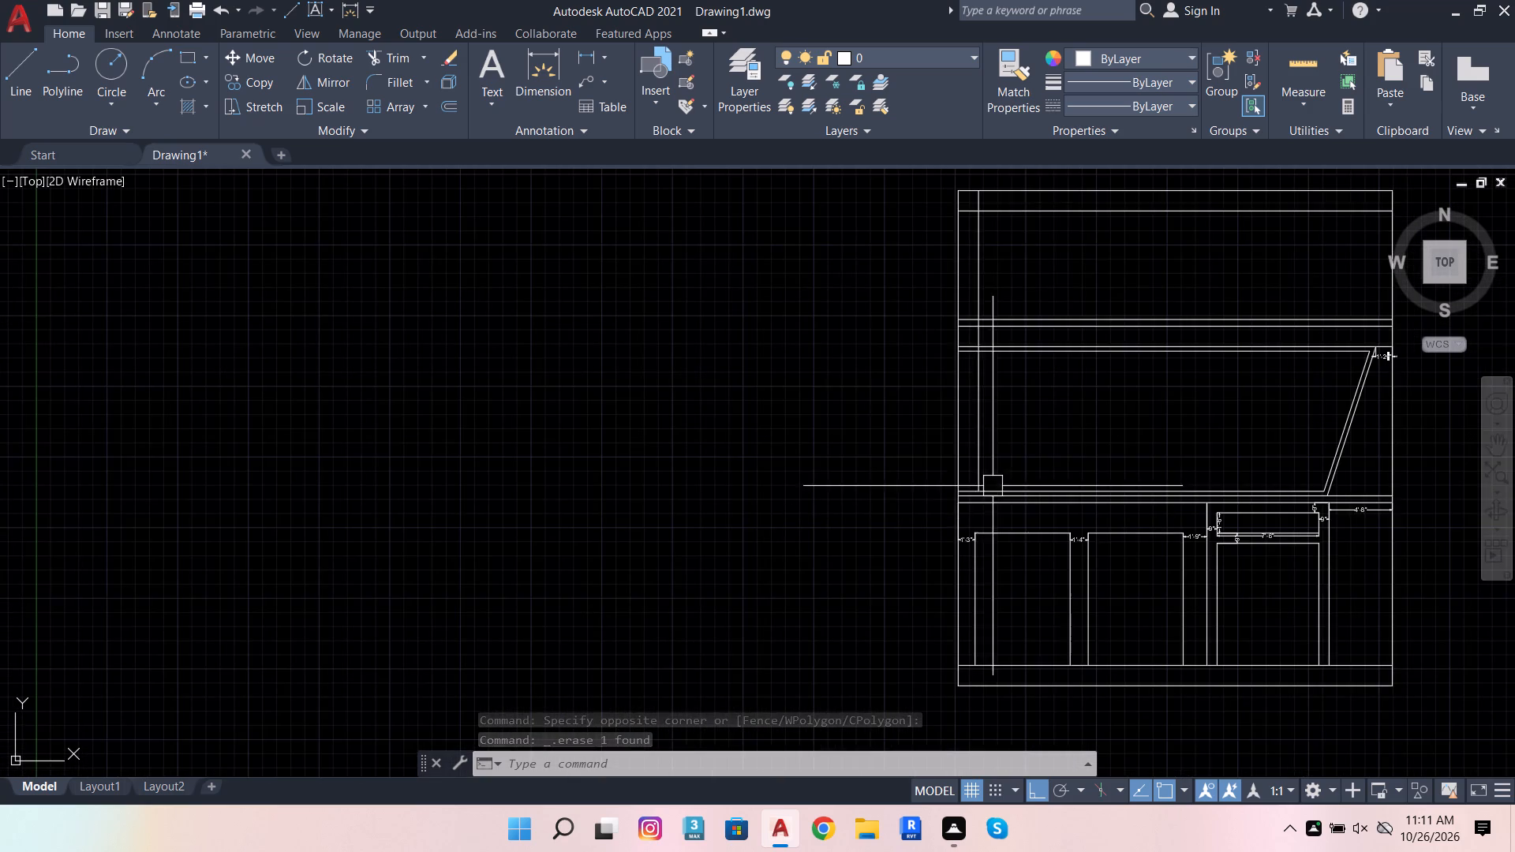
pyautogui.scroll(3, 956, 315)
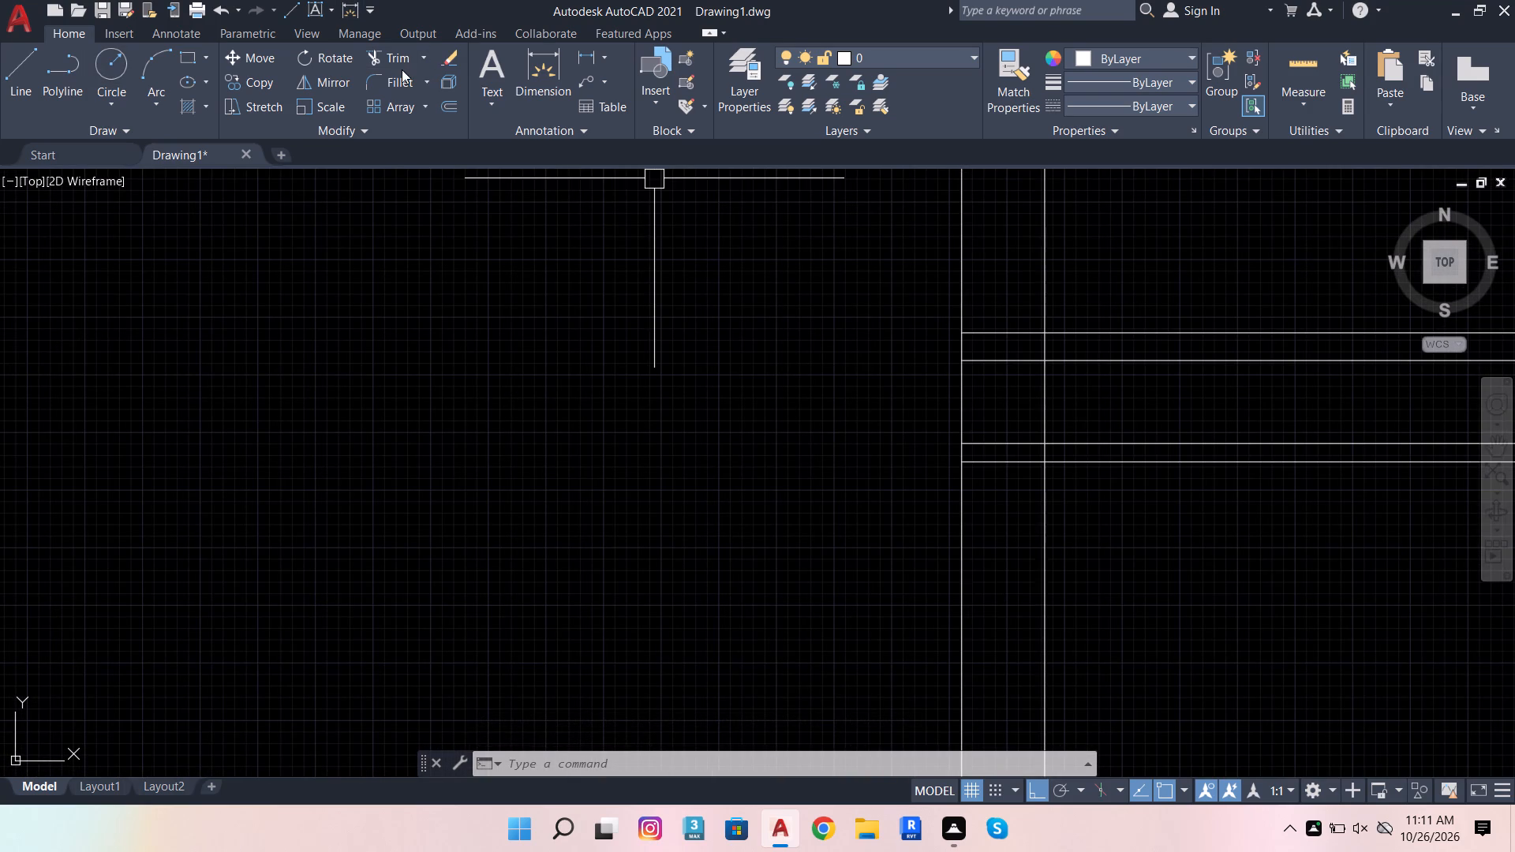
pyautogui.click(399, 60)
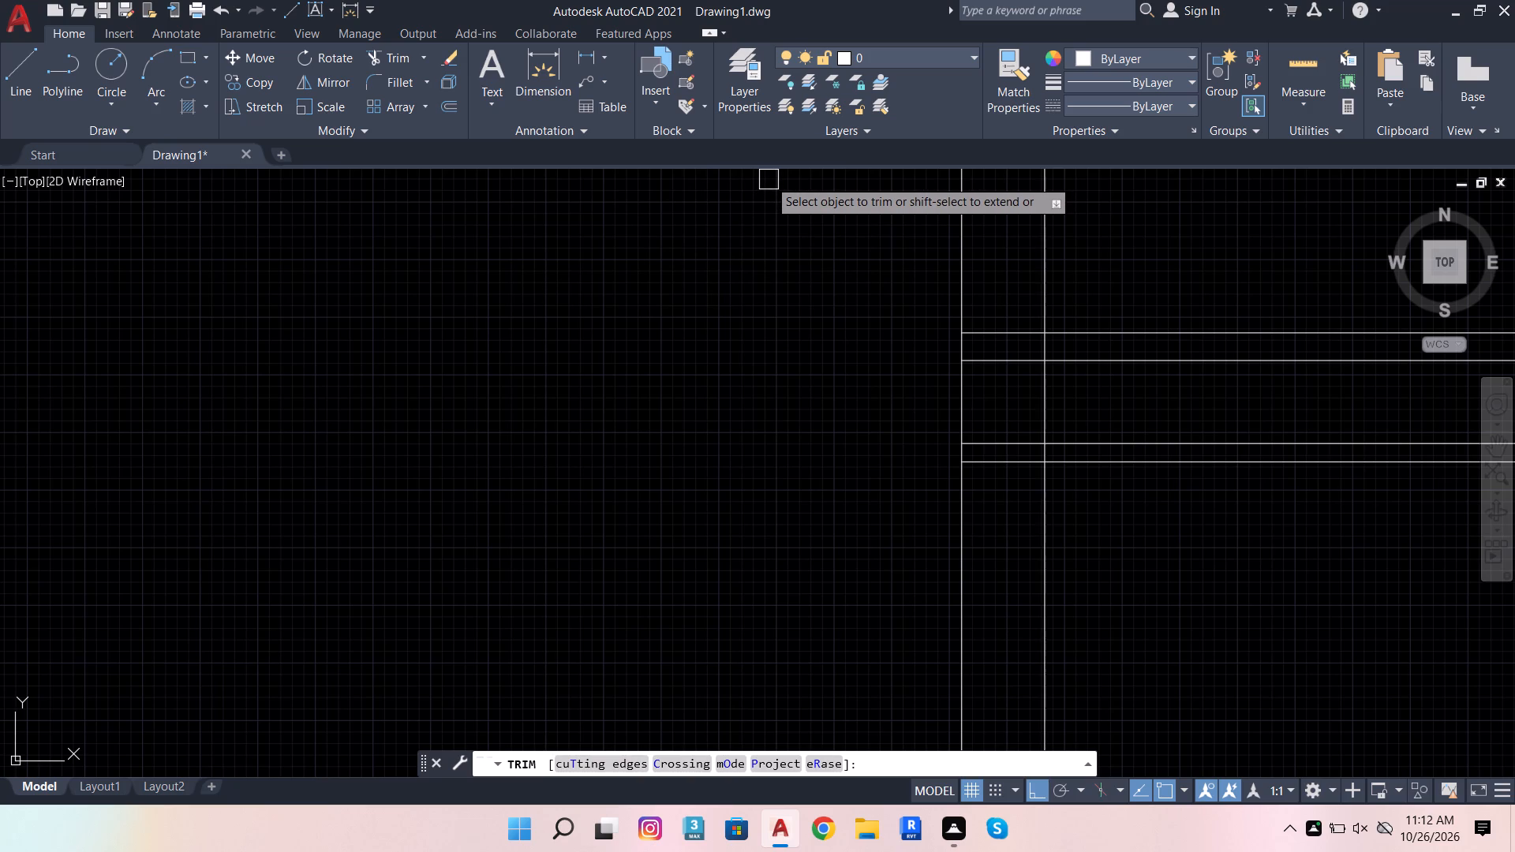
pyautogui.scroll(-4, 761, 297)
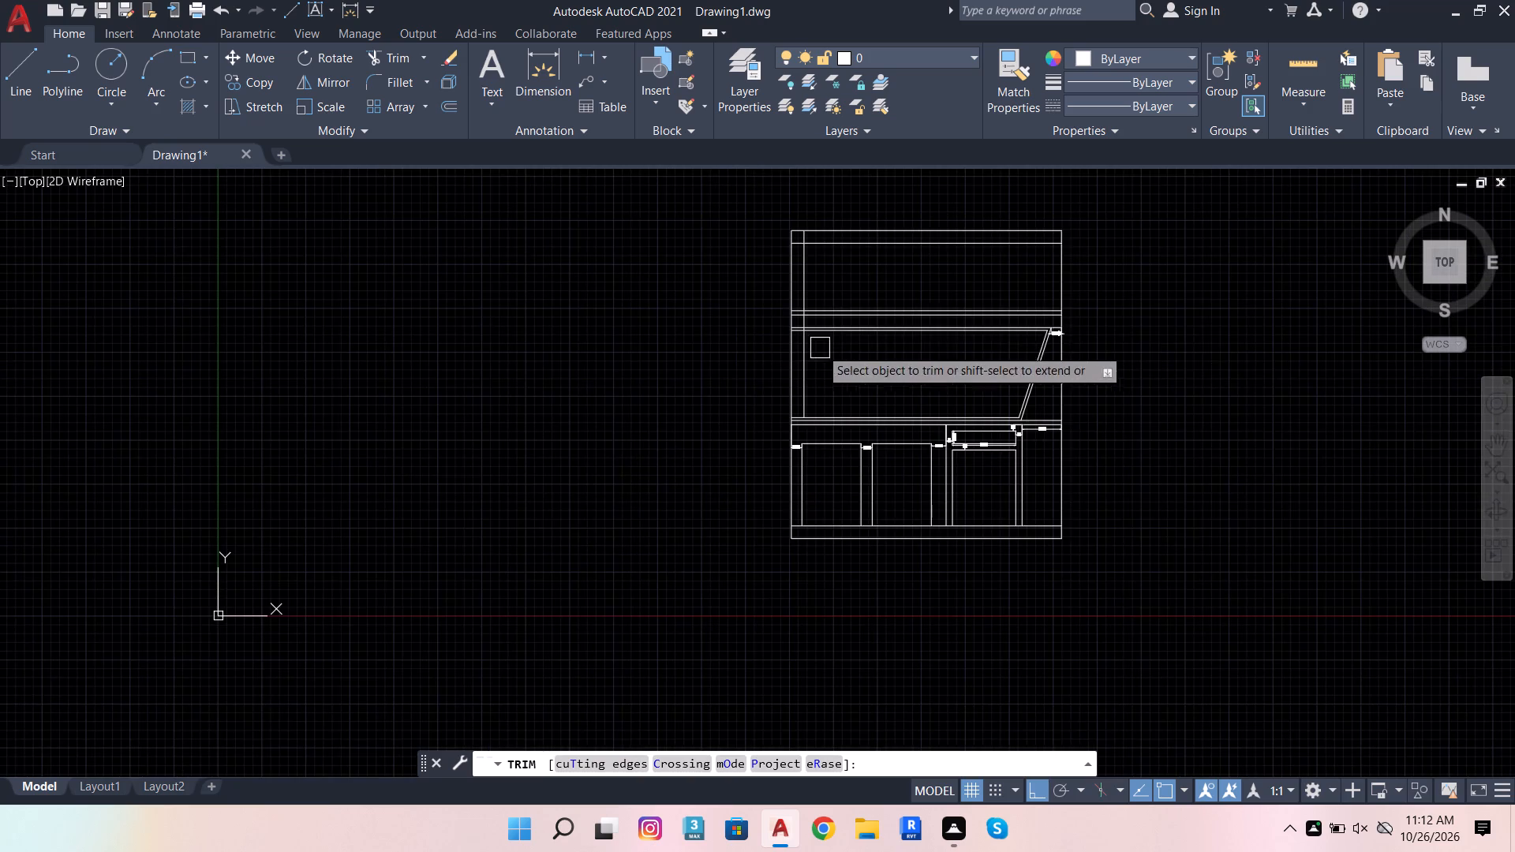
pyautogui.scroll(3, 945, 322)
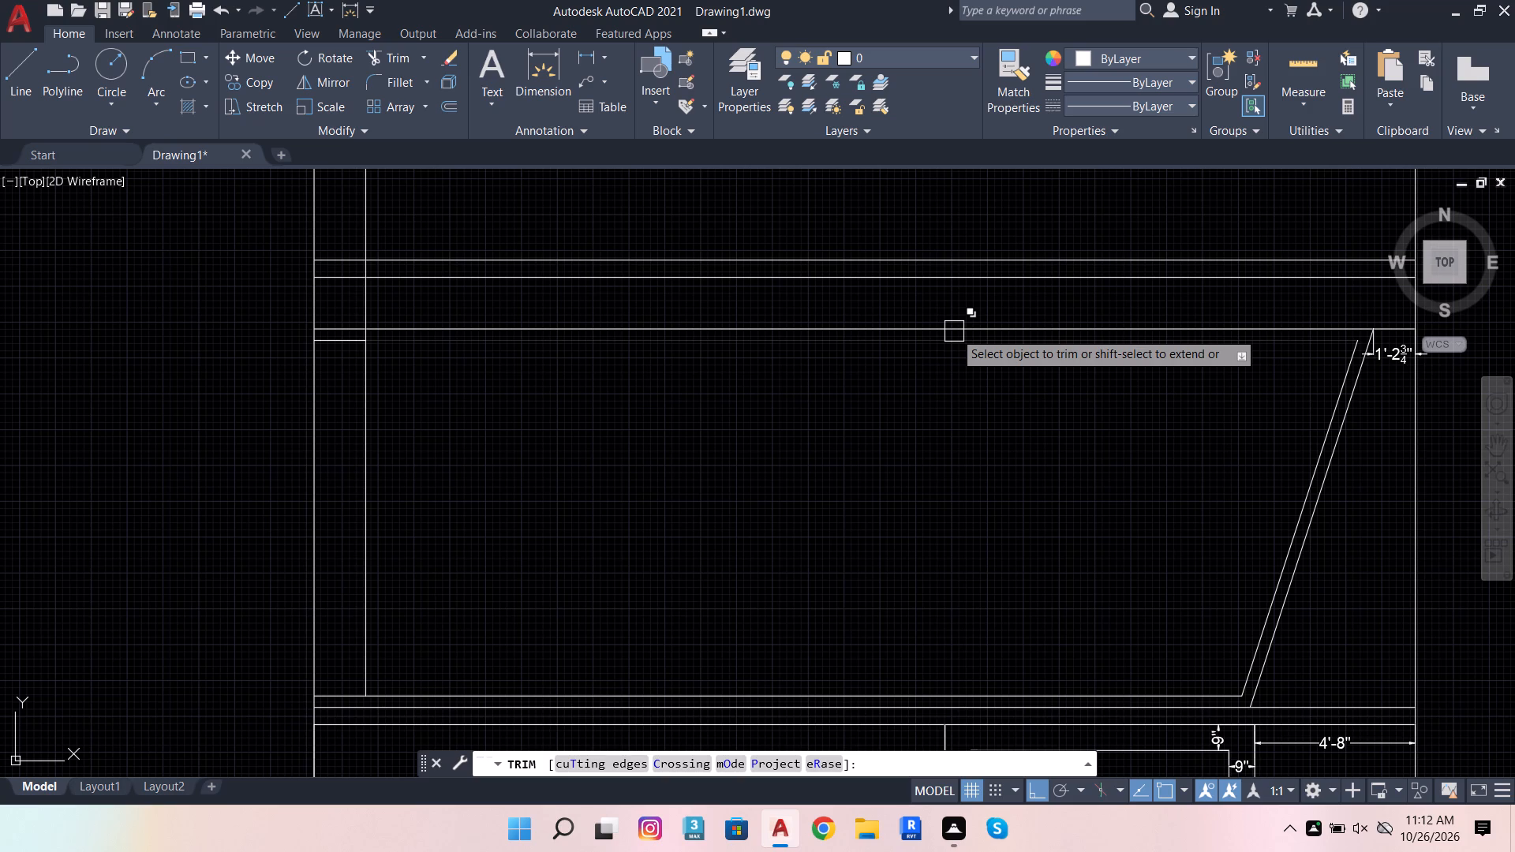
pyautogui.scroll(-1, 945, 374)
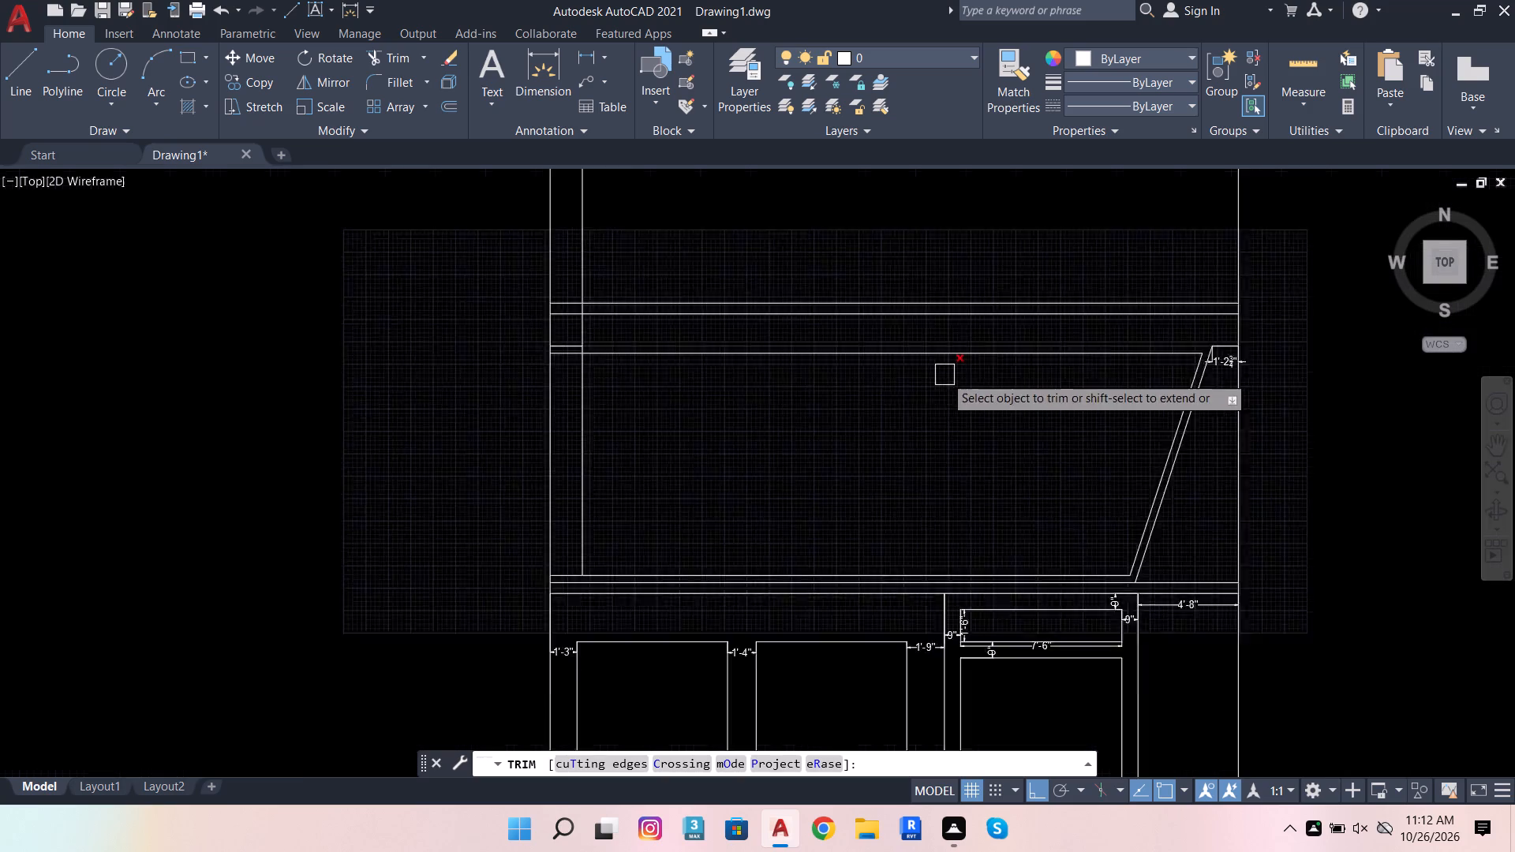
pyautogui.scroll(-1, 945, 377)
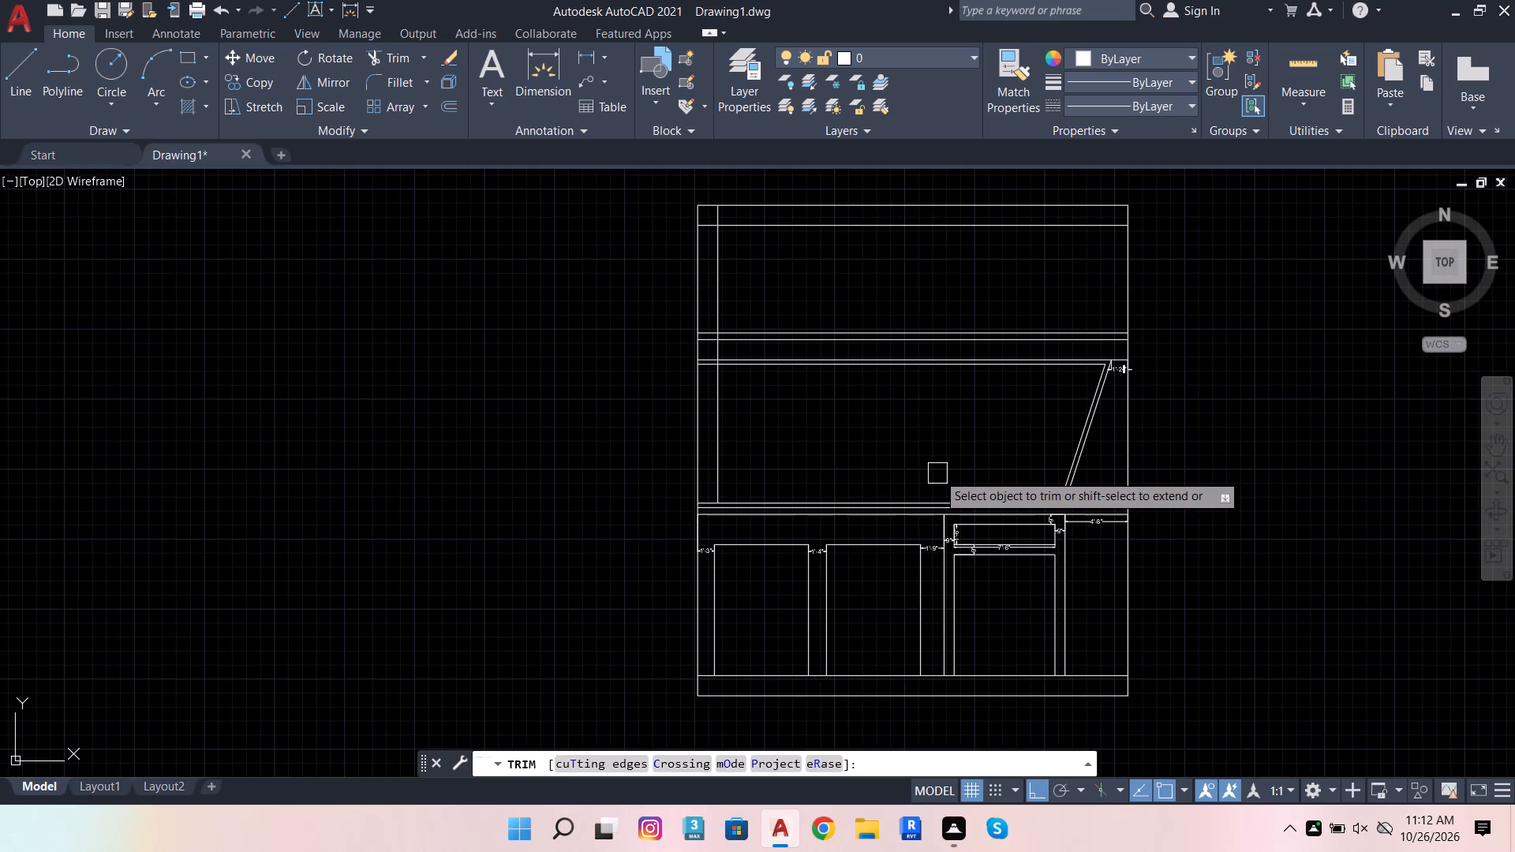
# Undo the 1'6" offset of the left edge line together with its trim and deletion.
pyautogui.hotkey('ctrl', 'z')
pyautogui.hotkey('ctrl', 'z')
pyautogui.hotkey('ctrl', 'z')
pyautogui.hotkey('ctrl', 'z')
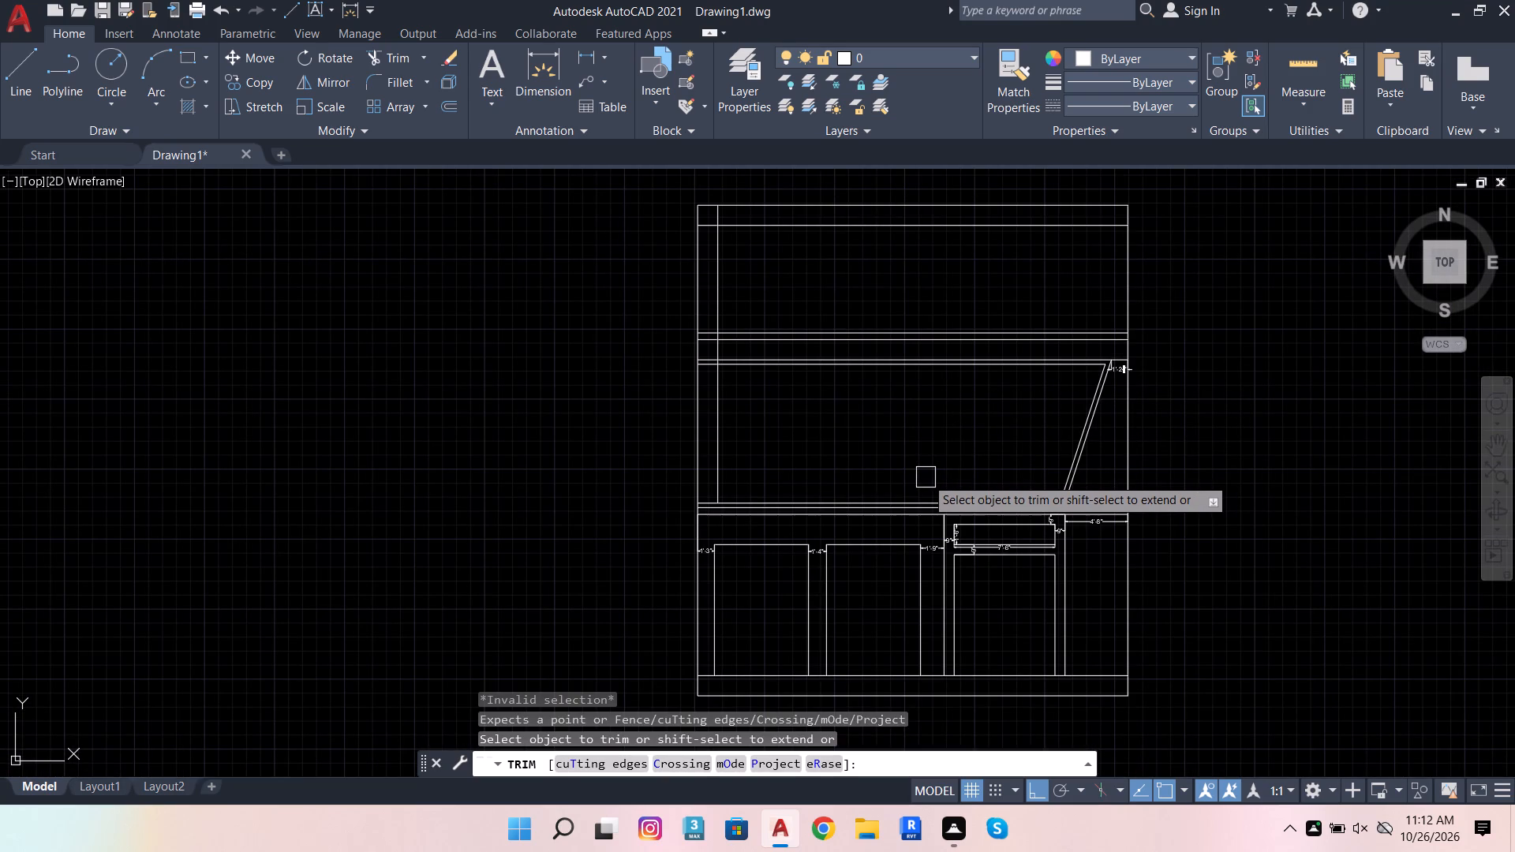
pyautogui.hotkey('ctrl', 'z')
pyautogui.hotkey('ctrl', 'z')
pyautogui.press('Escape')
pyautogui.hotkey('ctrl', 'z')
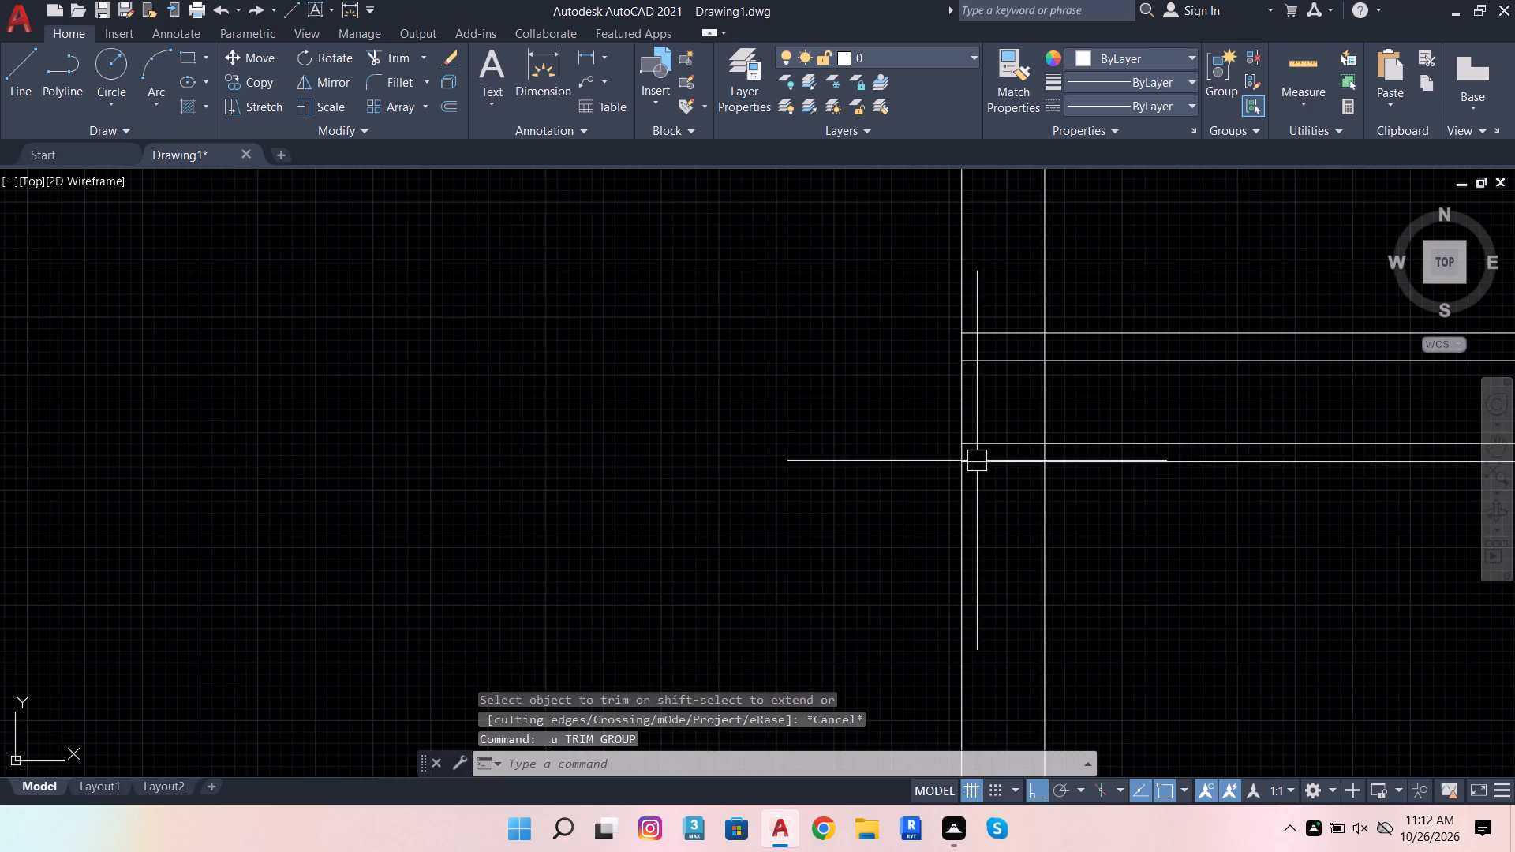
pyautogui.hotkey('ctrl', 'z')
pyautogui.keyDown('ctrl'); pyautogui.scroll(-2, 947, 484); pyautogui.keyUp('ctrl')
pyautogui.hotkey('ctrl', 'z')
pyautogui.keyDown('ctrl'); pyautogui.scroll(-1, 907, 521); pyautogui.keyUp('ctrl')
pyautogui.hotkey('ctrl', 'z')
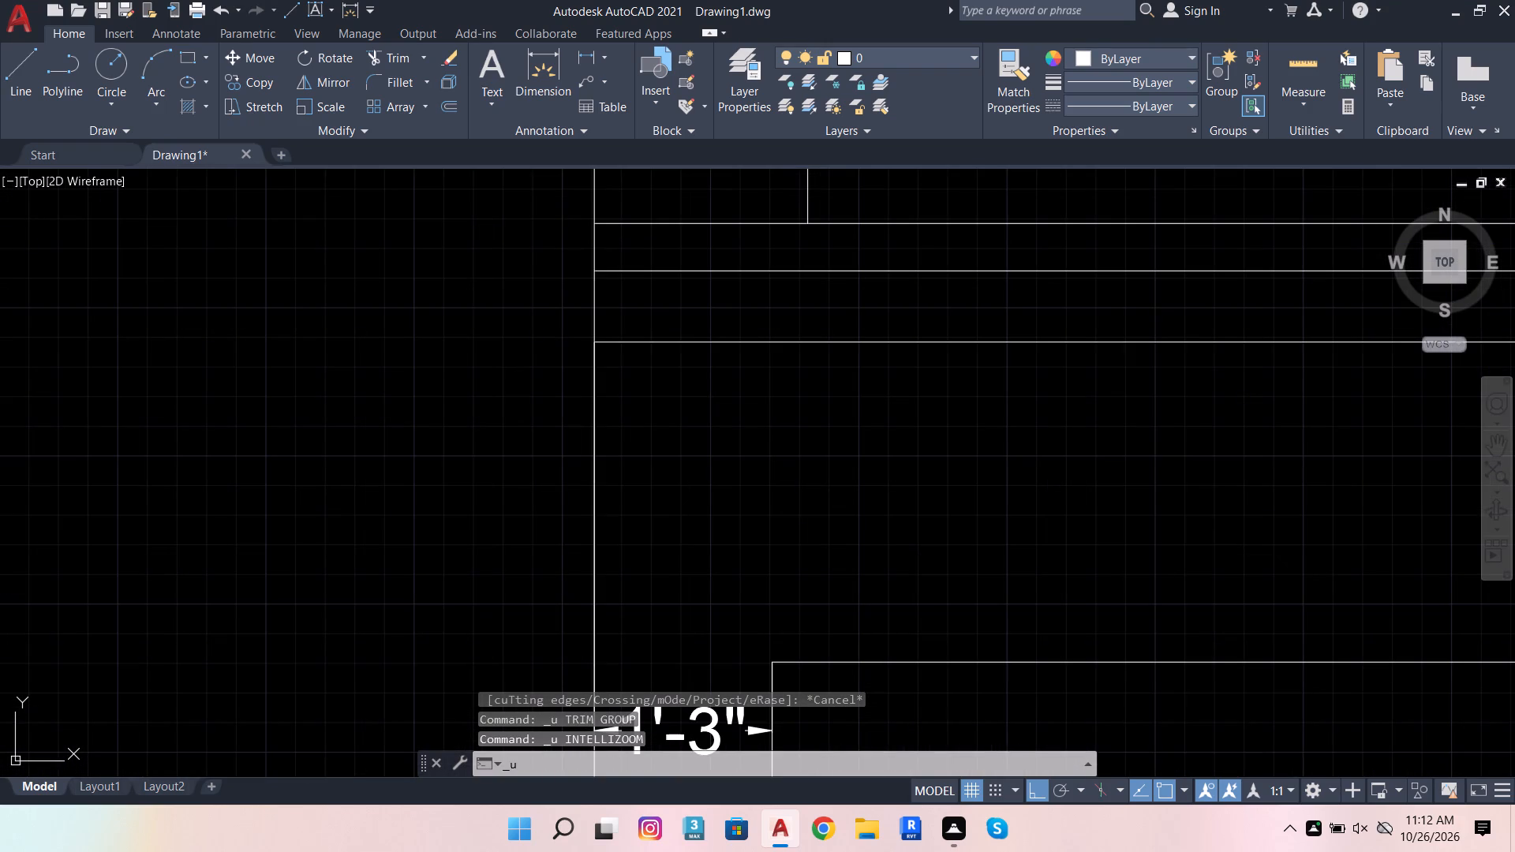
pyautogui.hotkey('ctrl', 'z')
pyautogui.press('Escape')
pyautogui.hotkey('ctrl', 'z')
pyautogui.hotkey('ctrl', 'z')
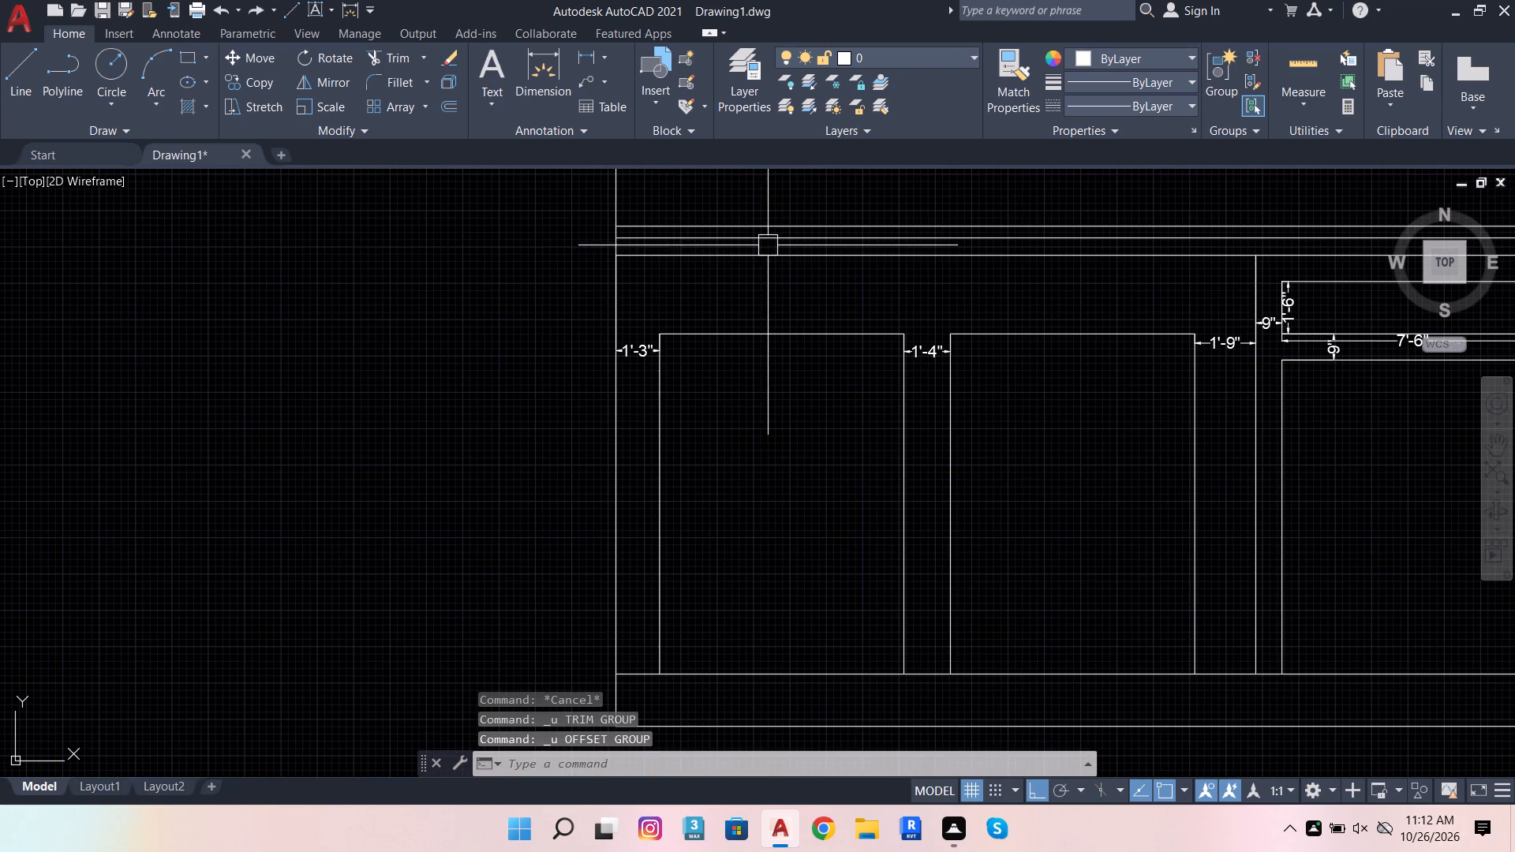
# Undo the slanted inner frame's corner trims and 4" offsets, the deletion of the vertical guide lines, and the slanted line itself.
pyautogui.hotkey('ctrl', 'z')
pyautogui.hotkey('ctrl', 'z')
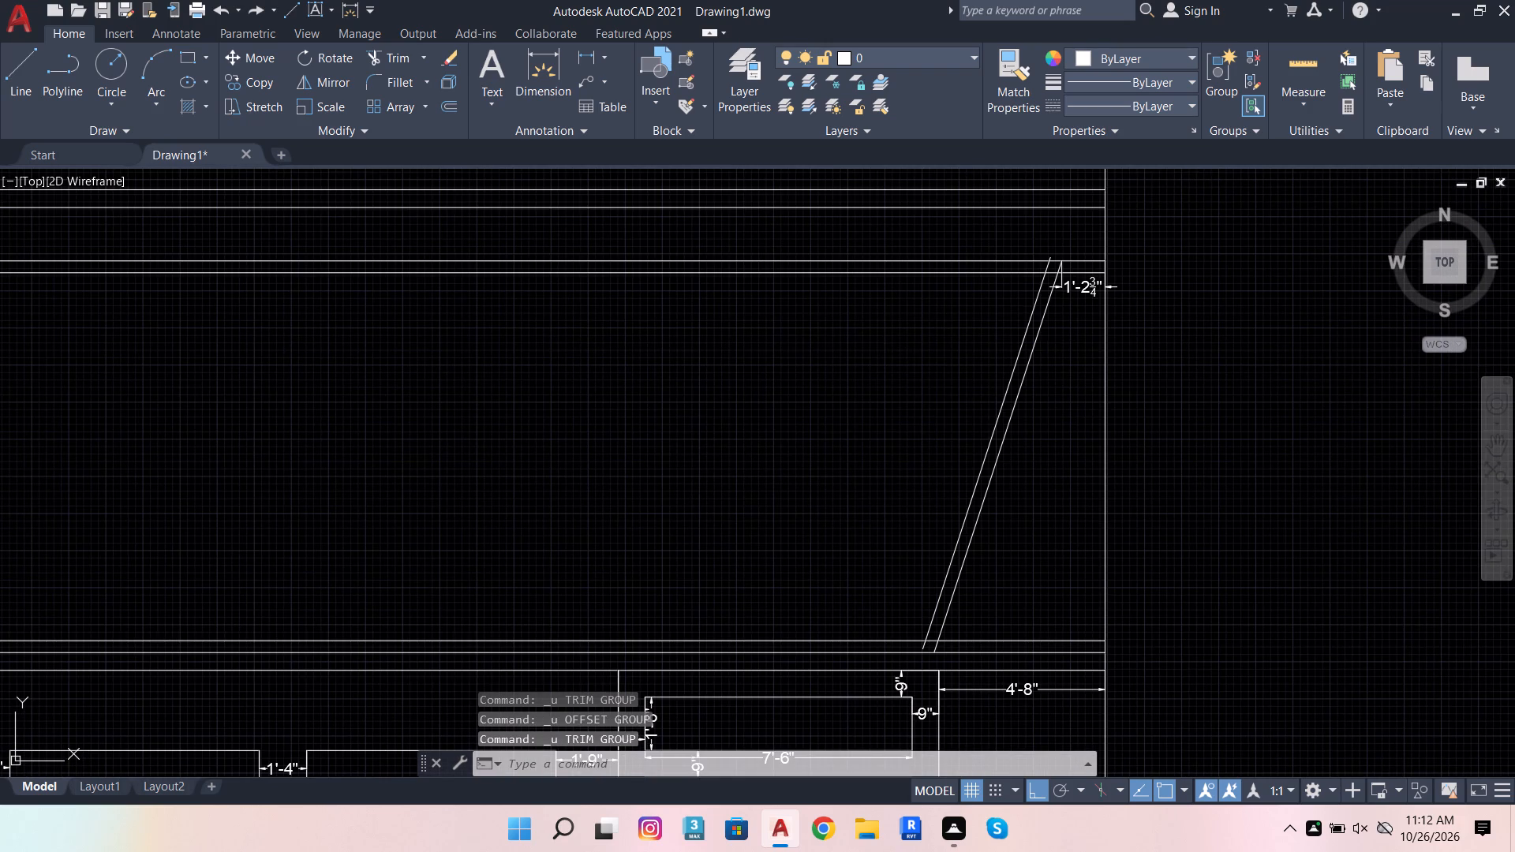
pyautogui.hotkey('ctrl', 'z')
pyautogui.hotkey('ctrl', 'z')
pyautogui.hotkey('ctrl', 'z')
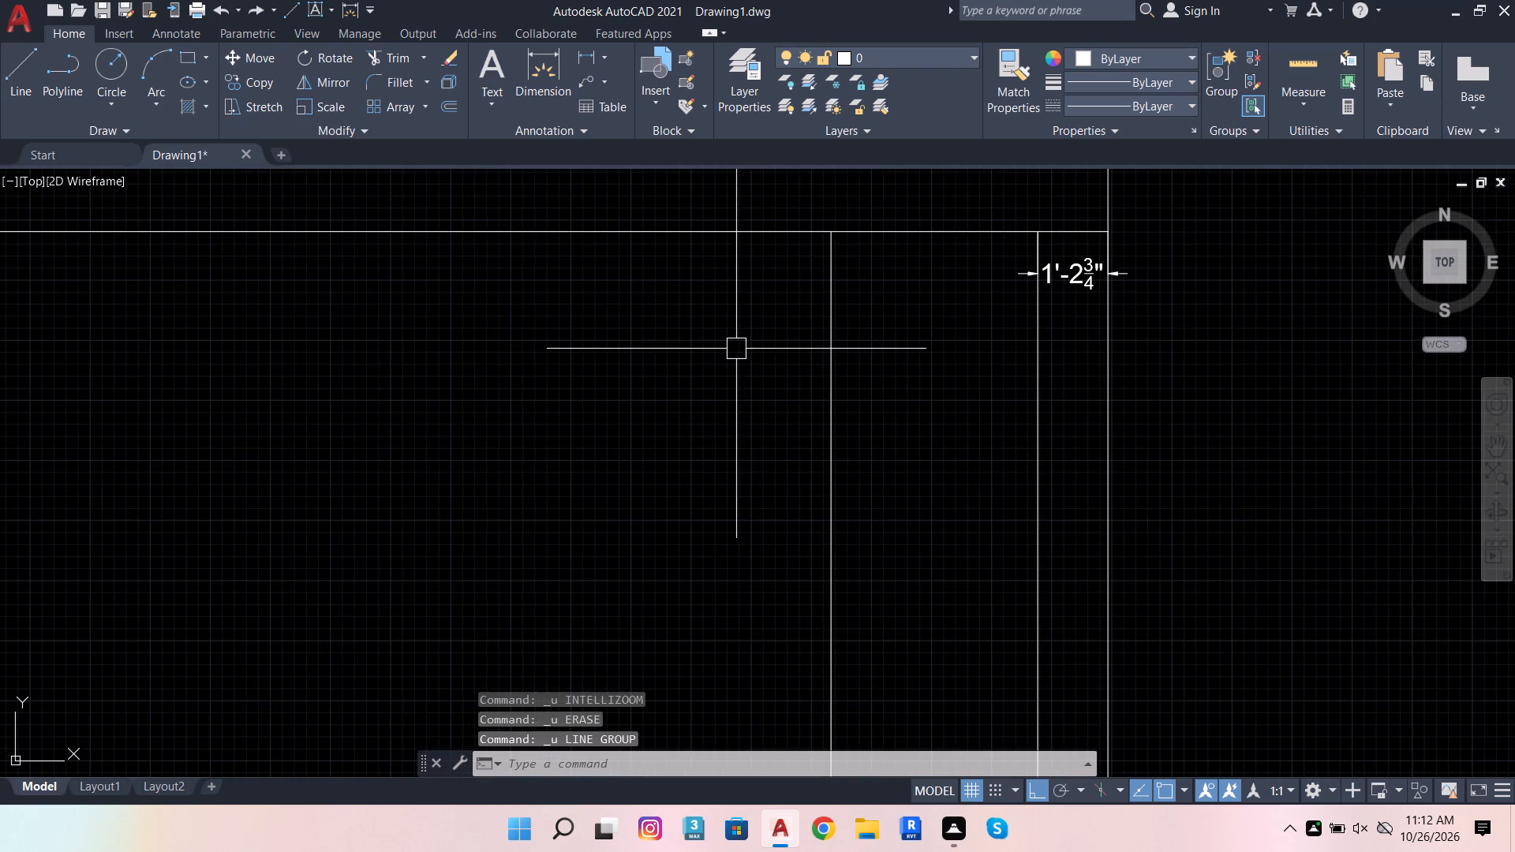
# Offset the middle storey's bottom line 1'2" upward into the storey.
pyautogui.scroll(-4, 1009, 407)
pyautogui.scroll(3, 1011, 445)
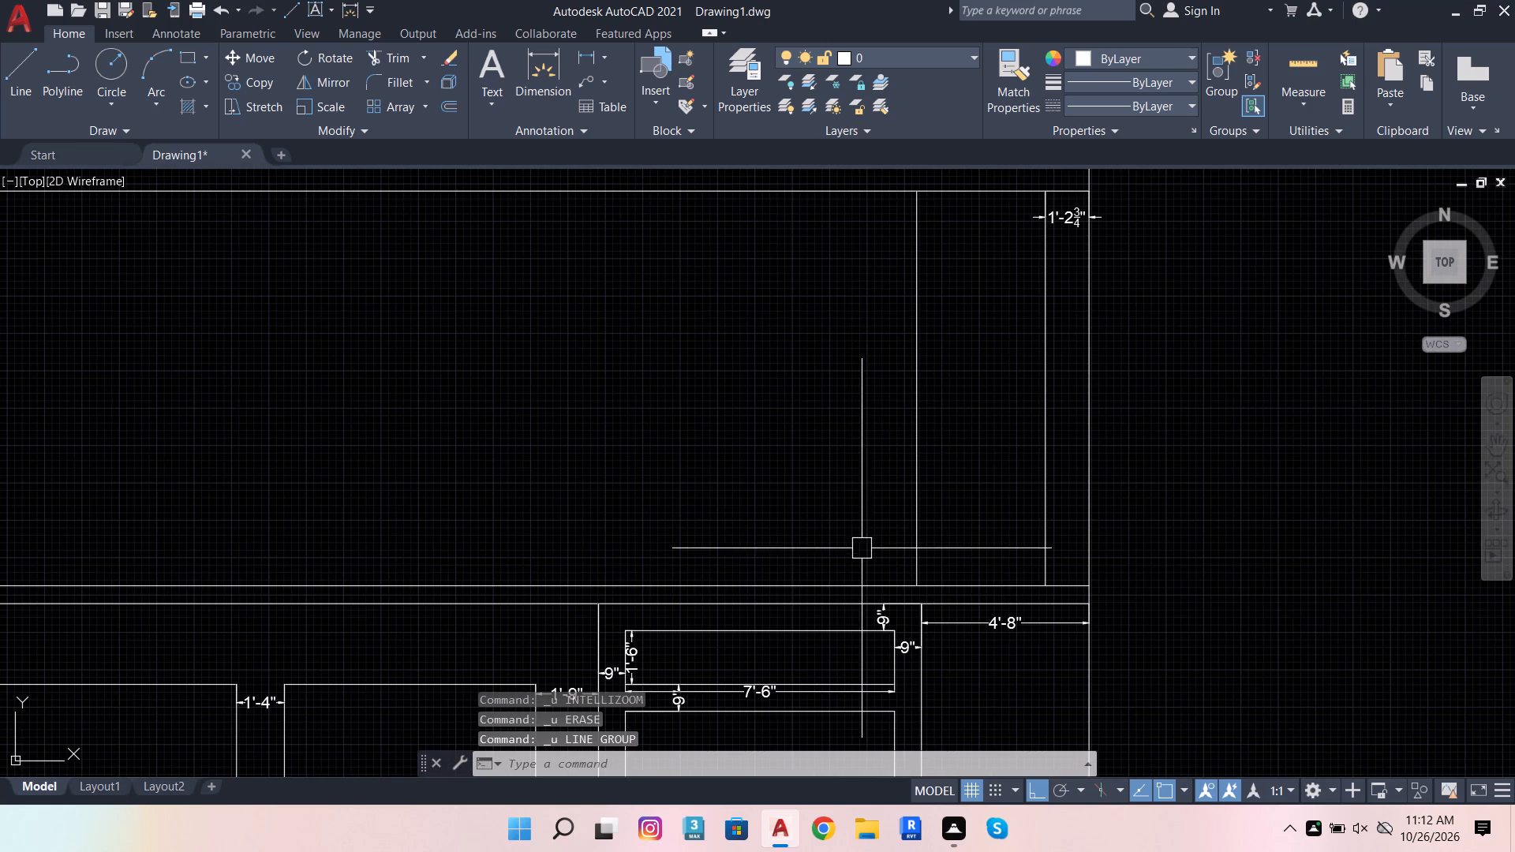
pyautogui.click(828, 559)
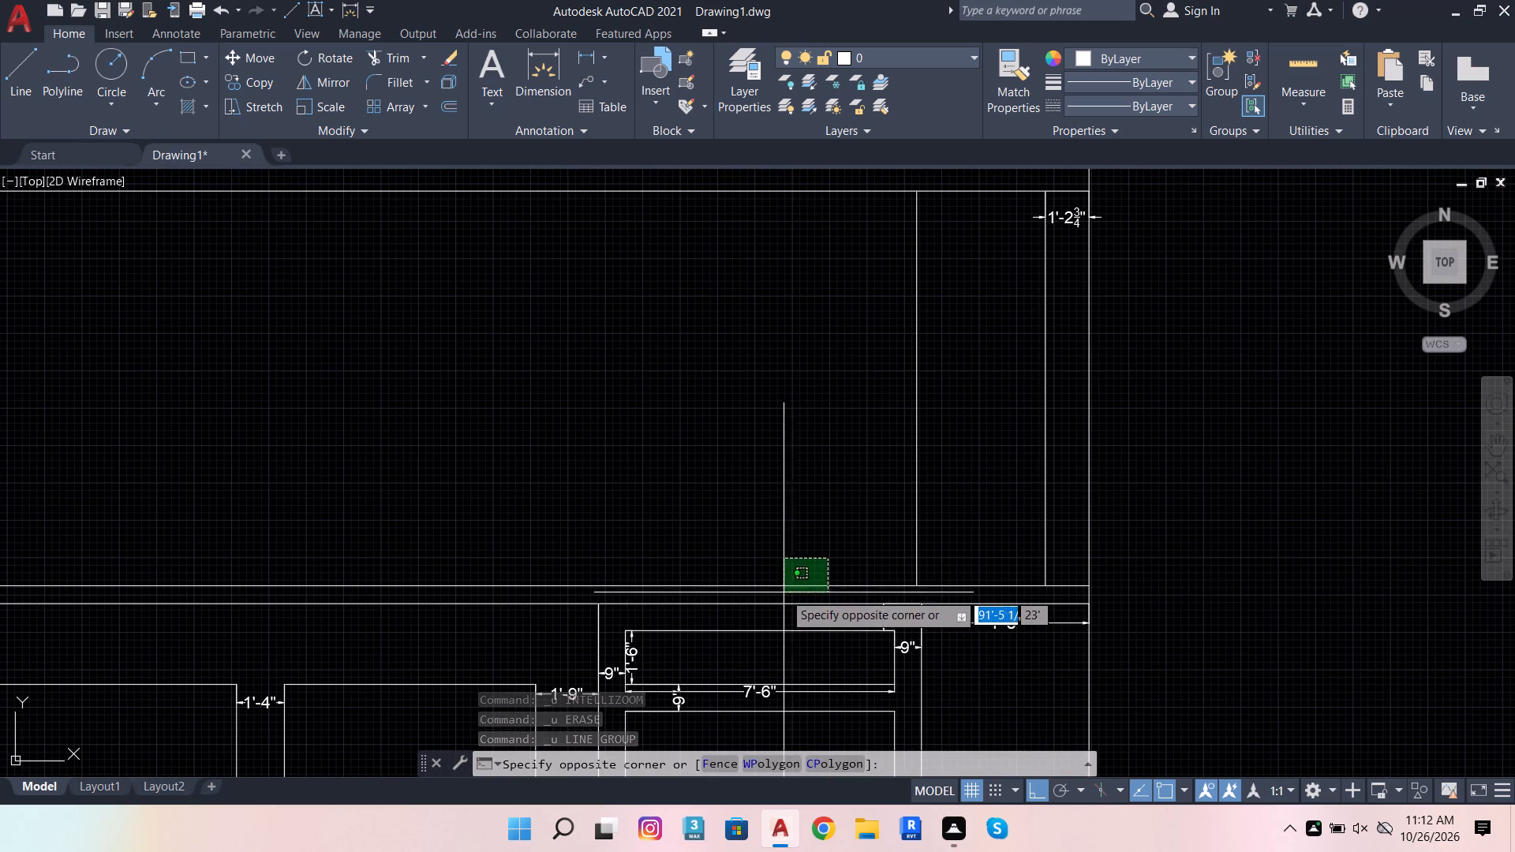
pyautogui.click(782, 596)
pyautogui.click(455, 107)
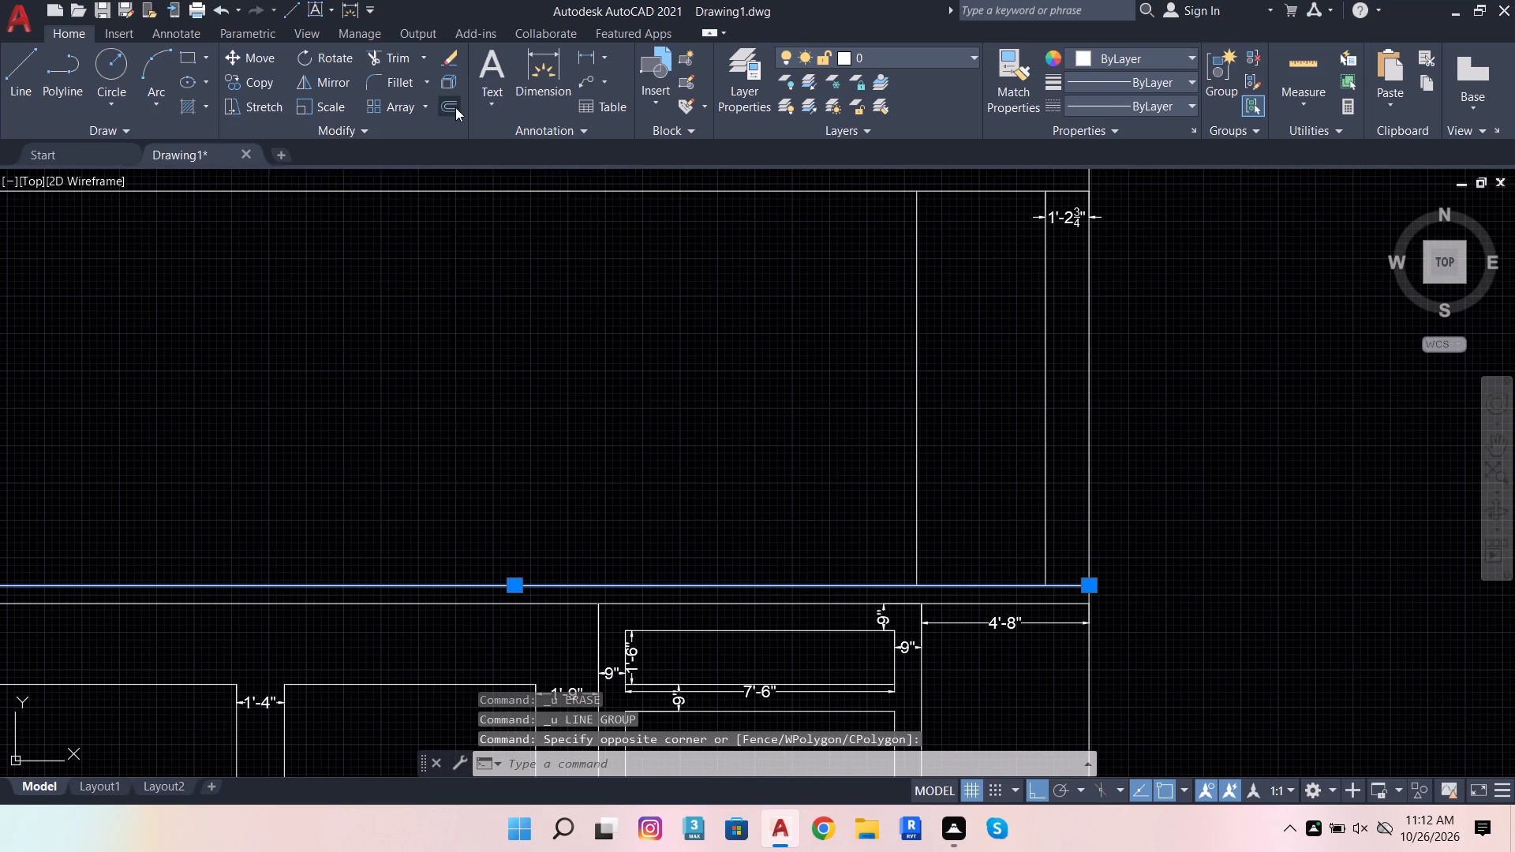
pyautogui.click(1090, 585)
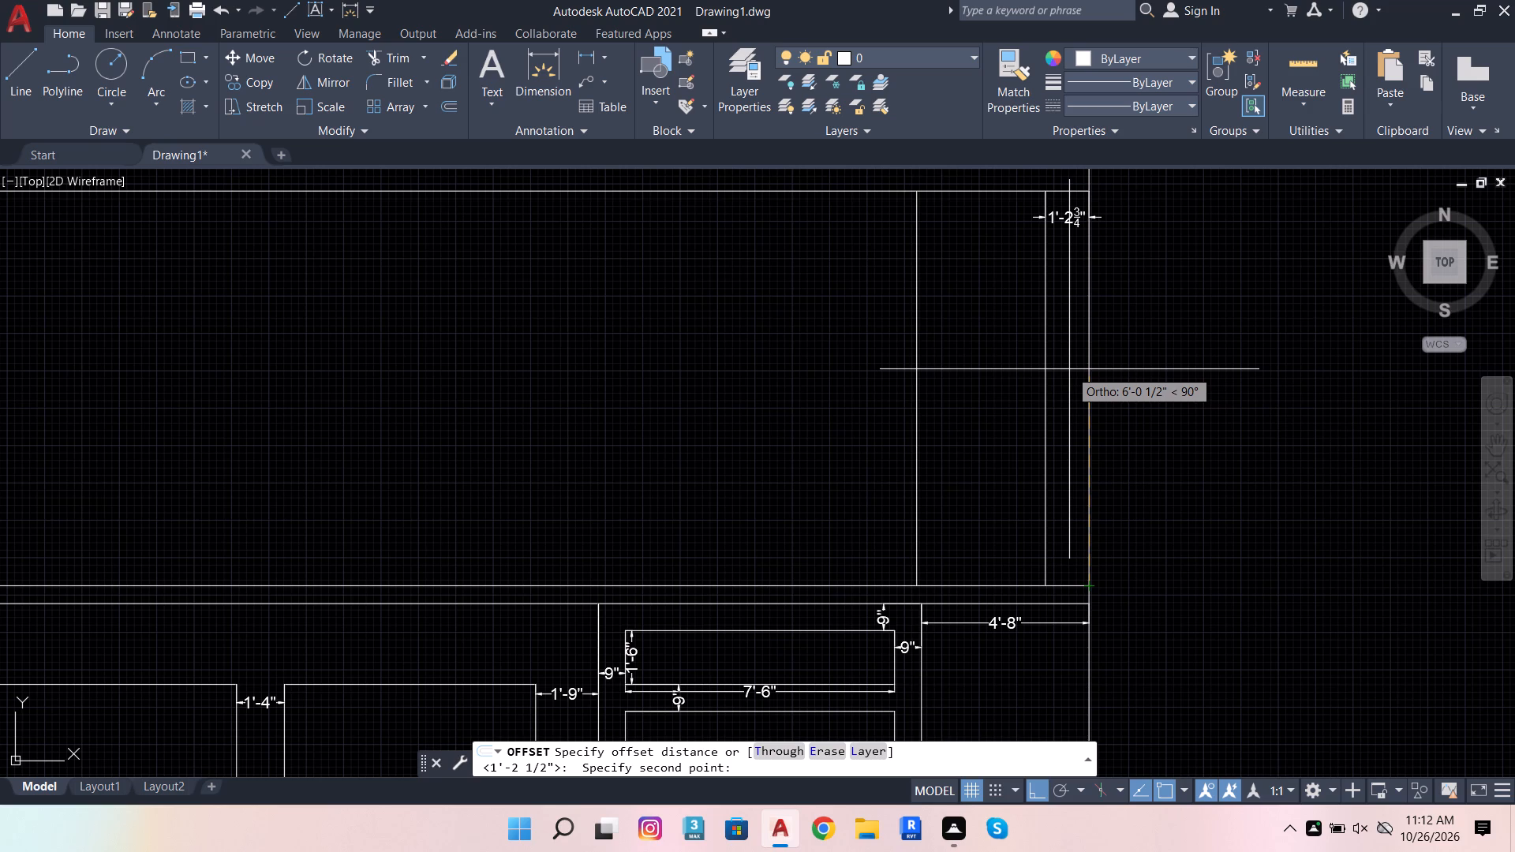
pyautogui.write("1'")
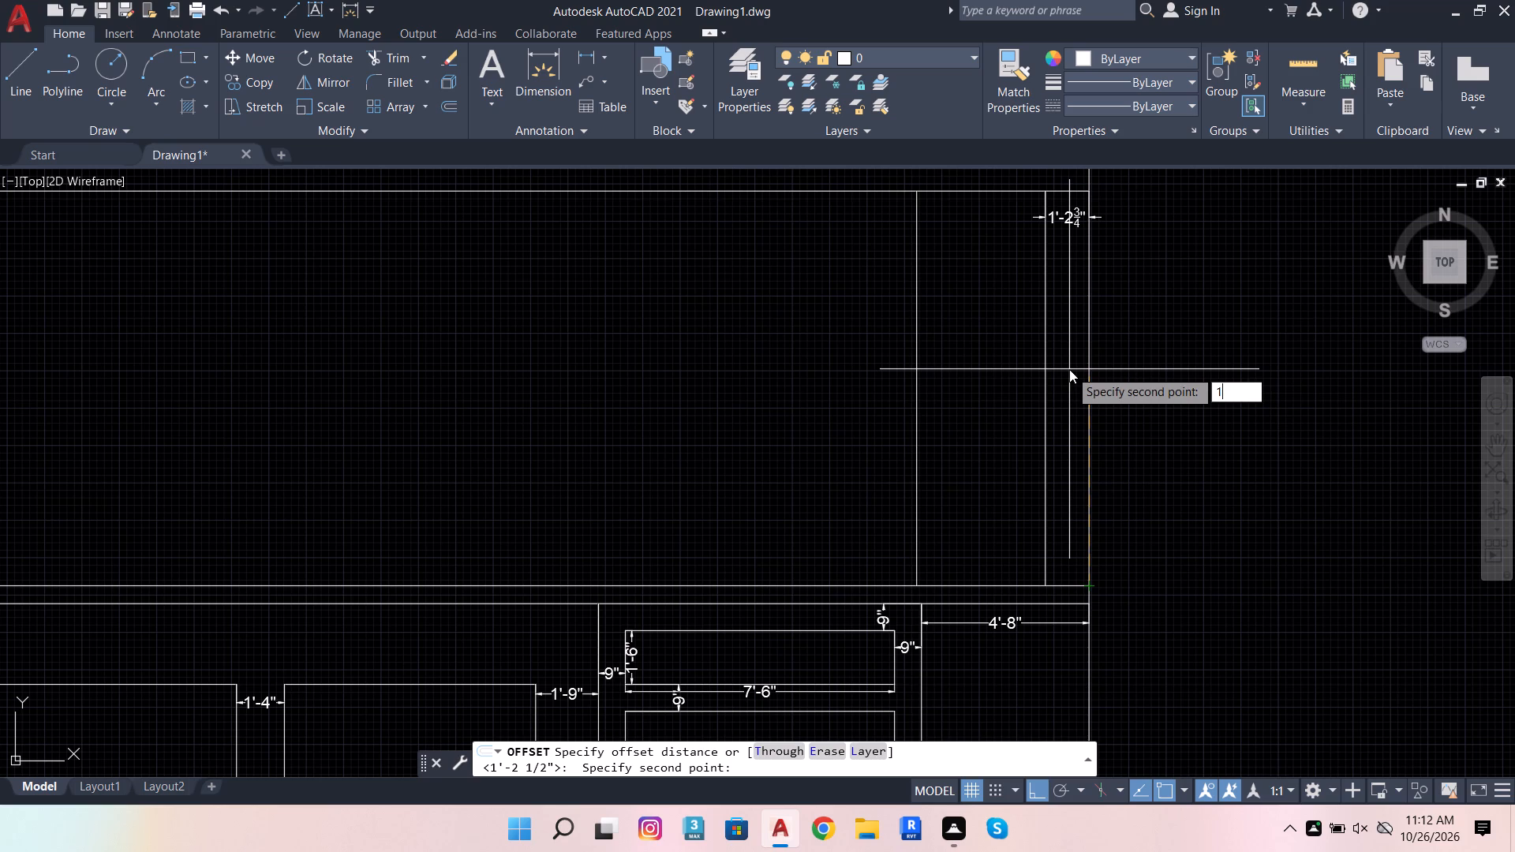
pyautogui.press('2')
pyautogui.press('Return')
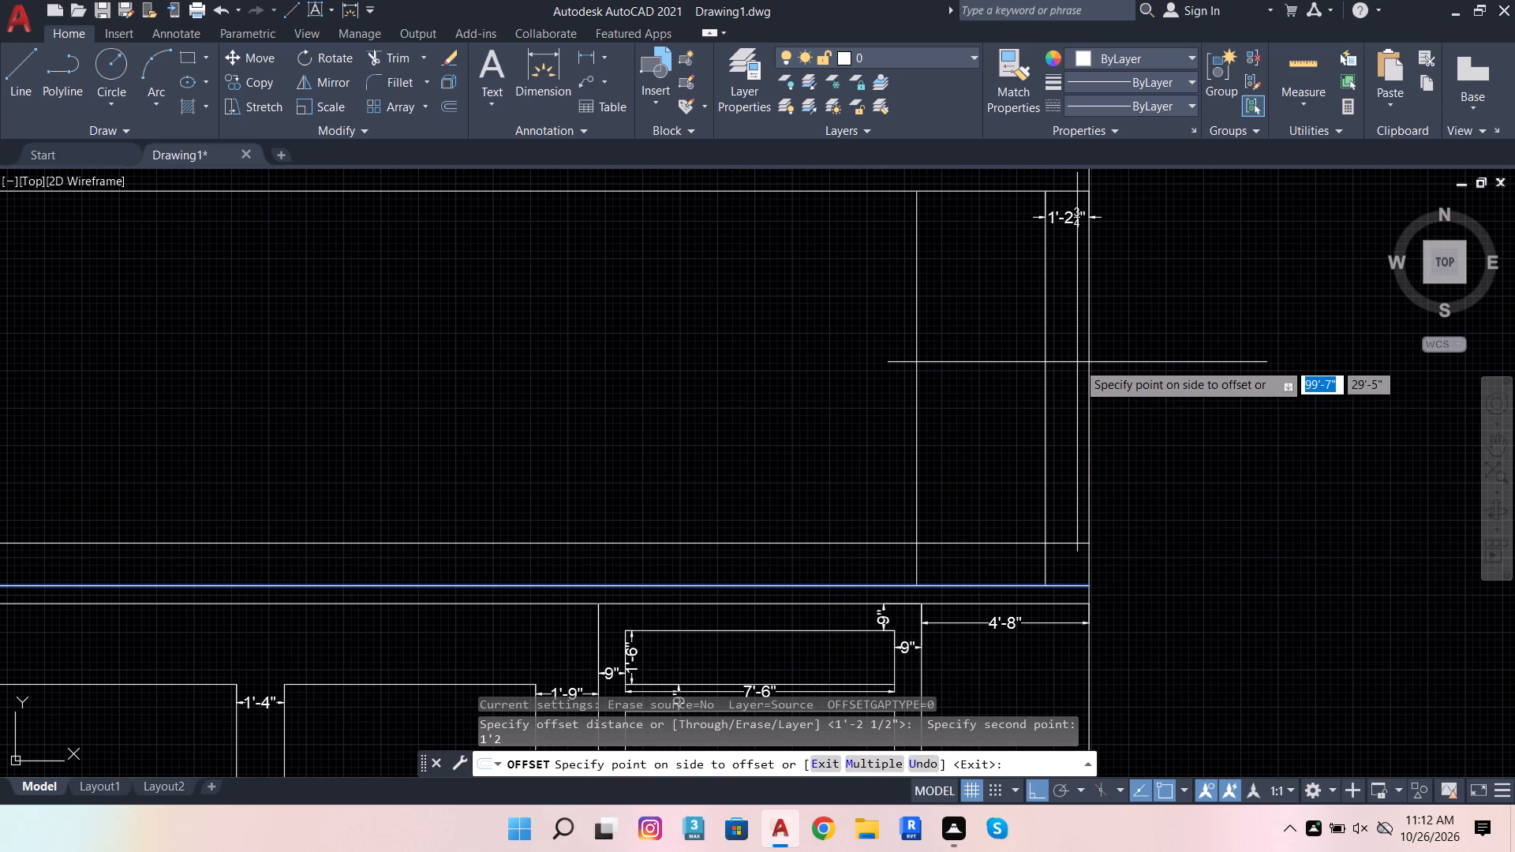
pyautogui.click(882, 342)
# Offset the building's left edge line 1'4" inward across the middle storey.
pyautogui.click(460, 104)
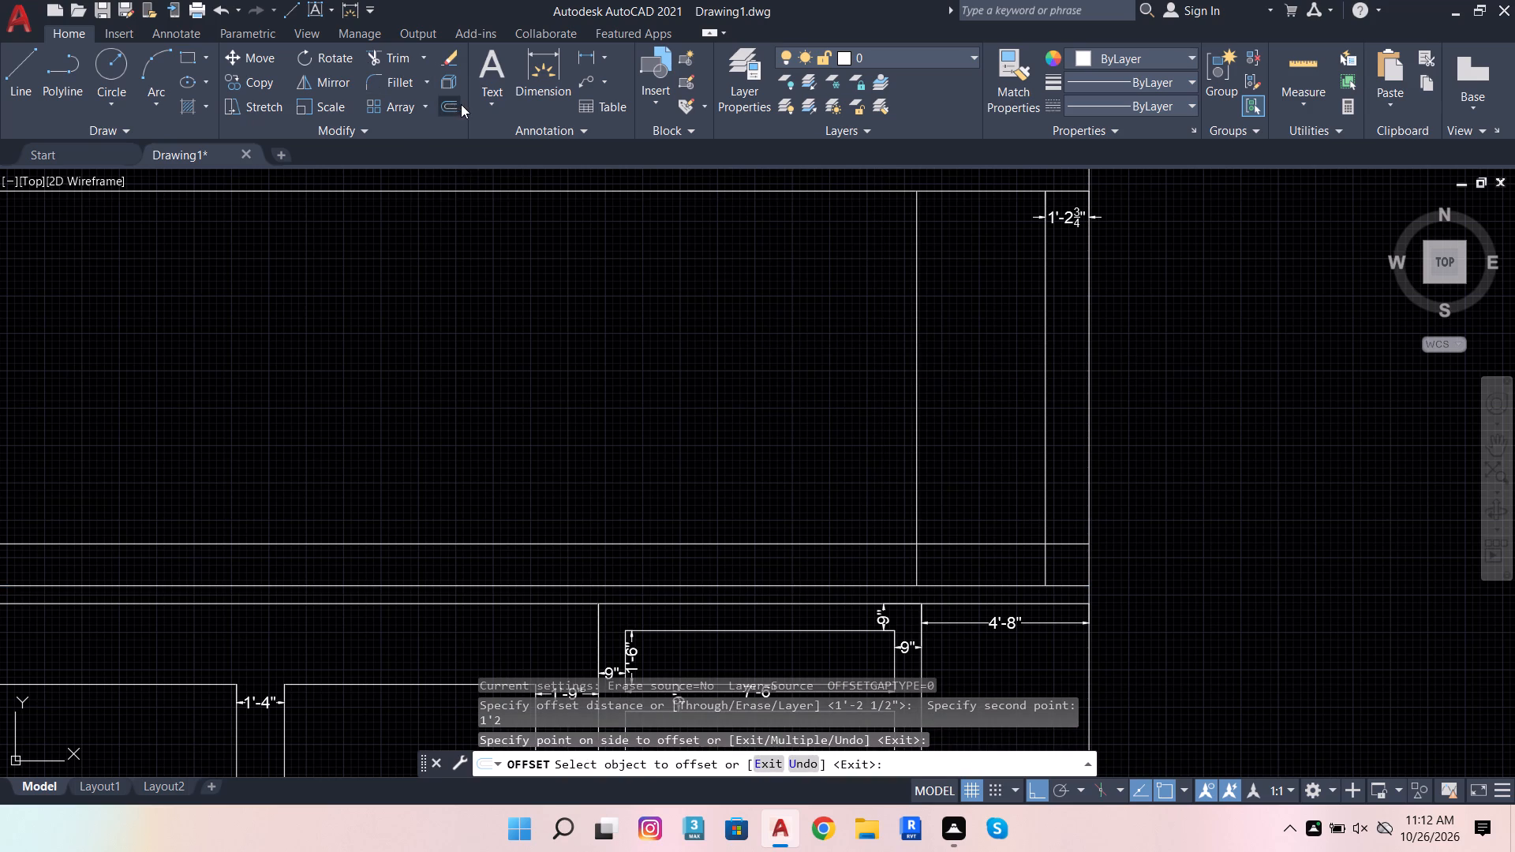
pyautogui.scroll(-4, 754, 374)
pyautogui.scroll(4, 634, 376)
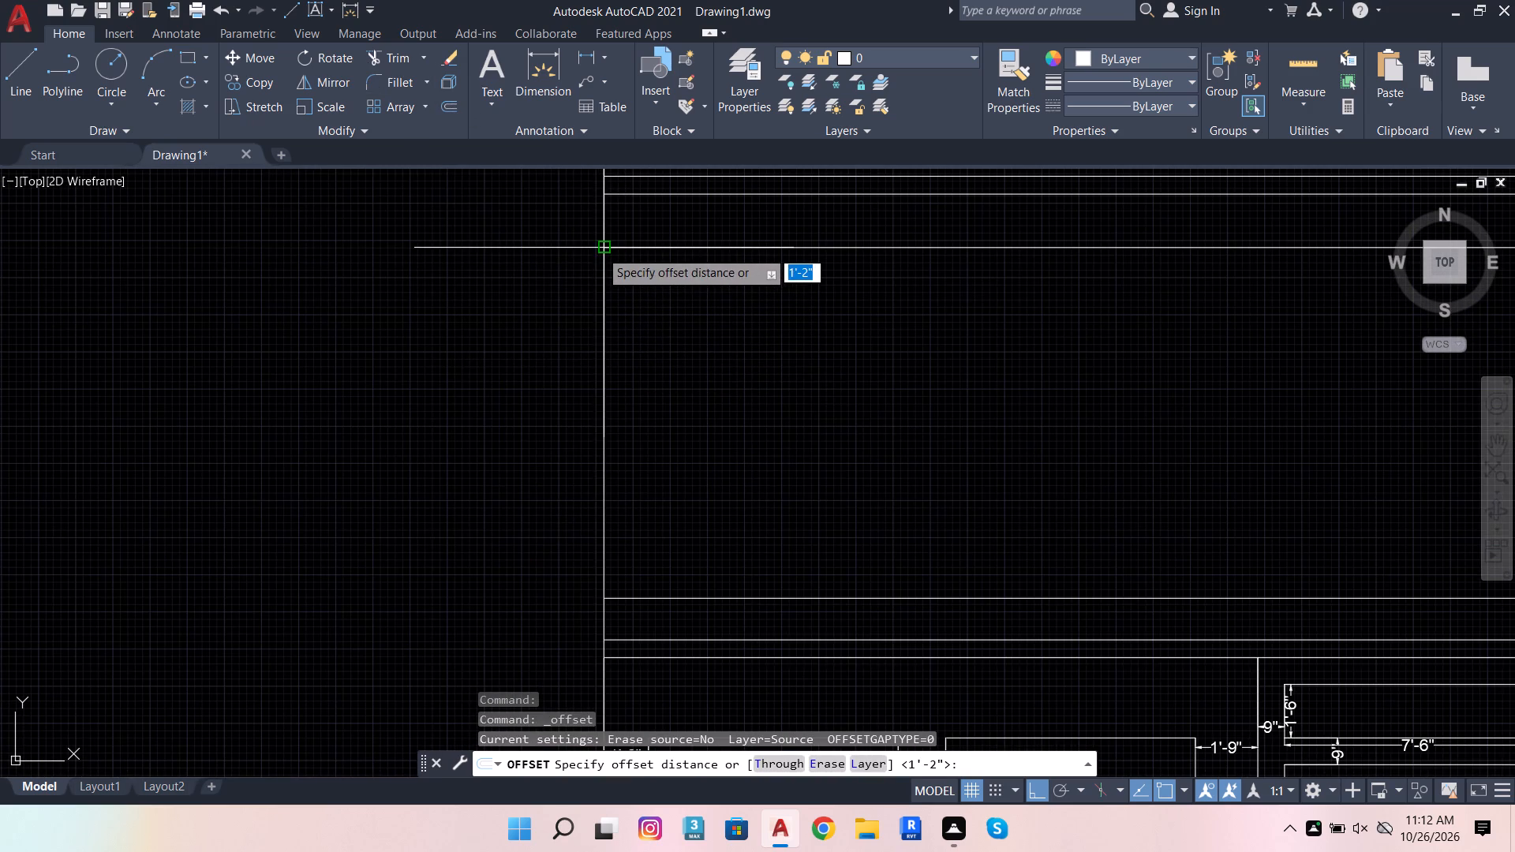
pyautogui.click(600, 248)
pyautogui.write("1'4")
pyautogui.press('Return')
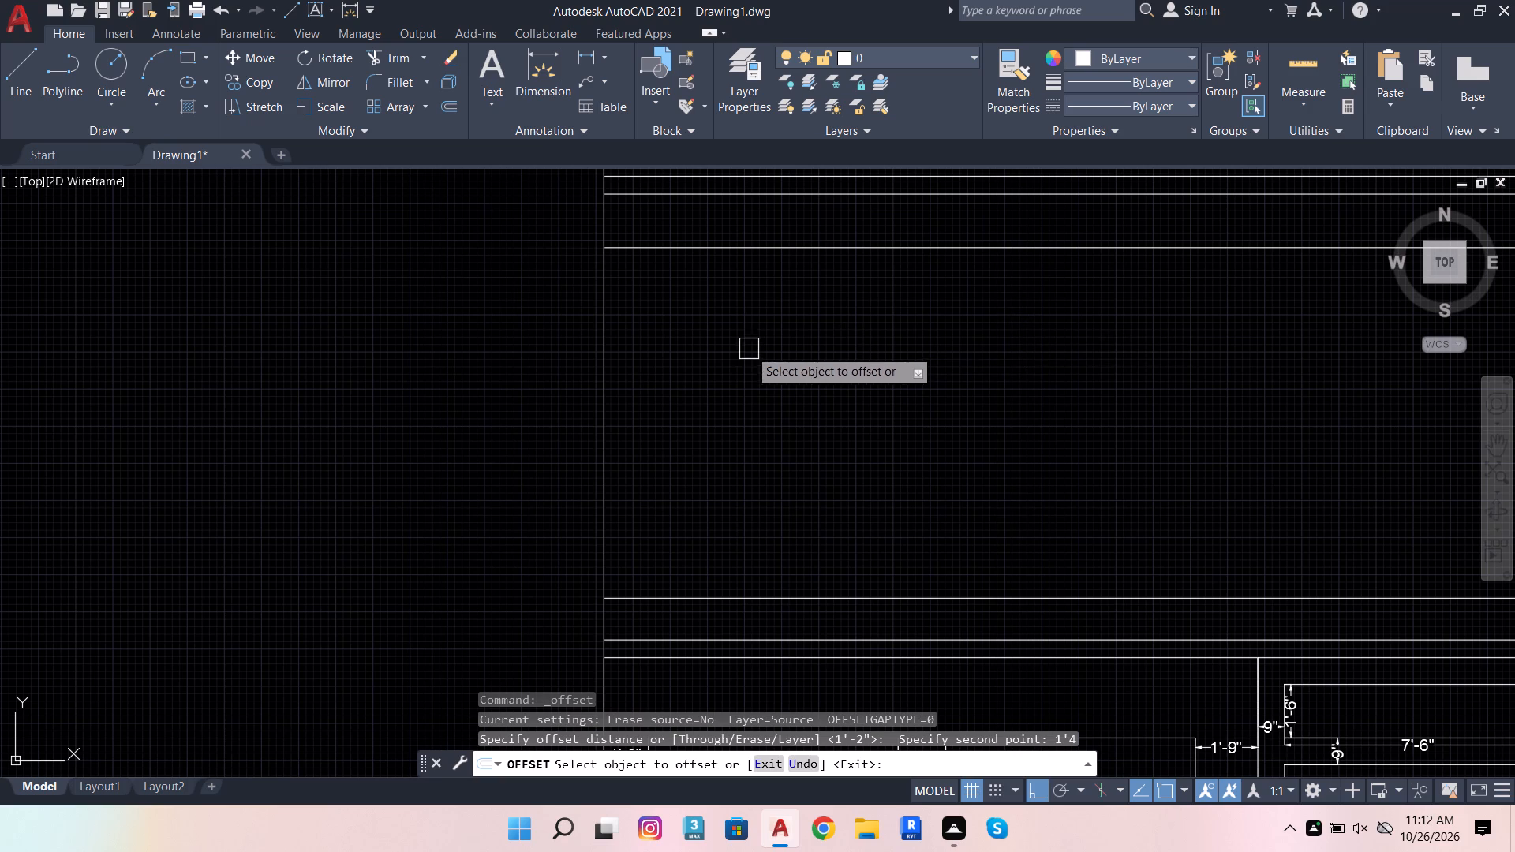
pyautogui.click(603, 331)
pyautogui.click(797, 378)
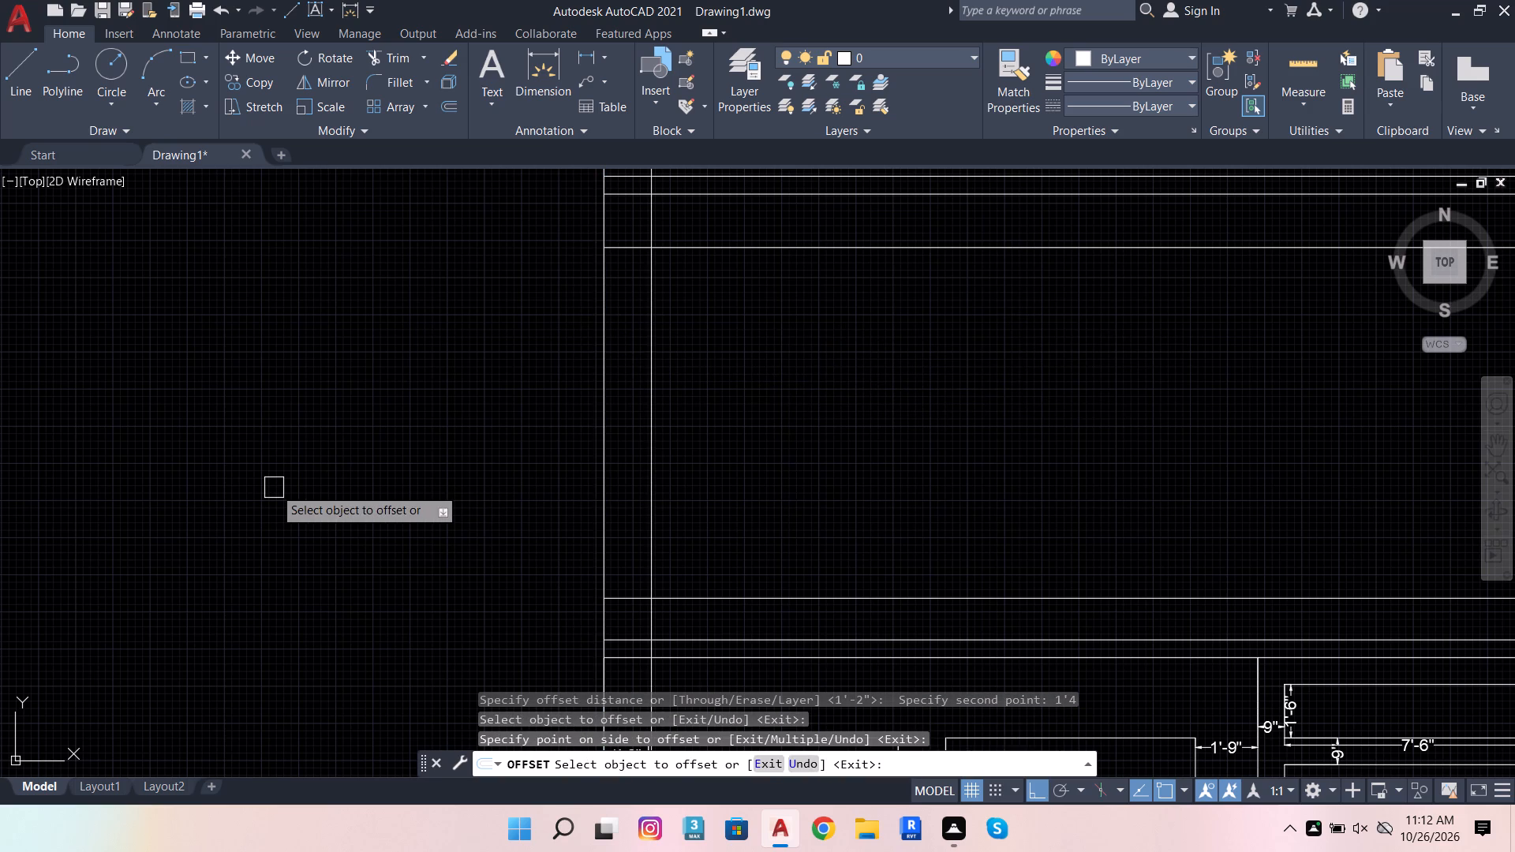
# Trim the new left vertical line where it extends above the middle storey and between the floor lines beneath it.
pyautogui.click(382, 58)
pyautogui.scroll(-2, 676, 337)
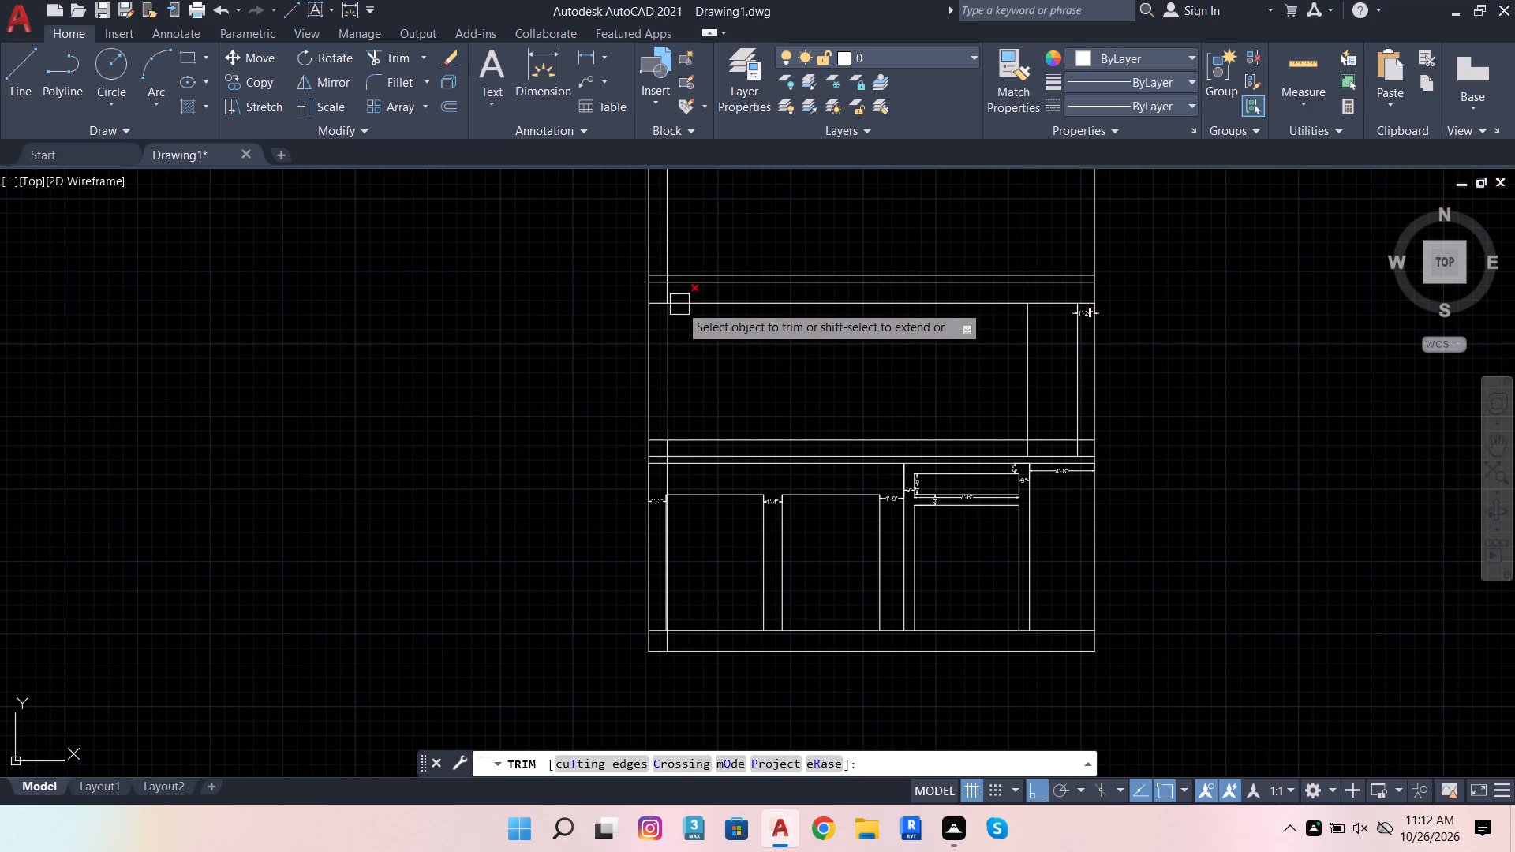
pyautogui.scroll(3, 679, 295)
pyautogui.scroll(3, 620, 229)
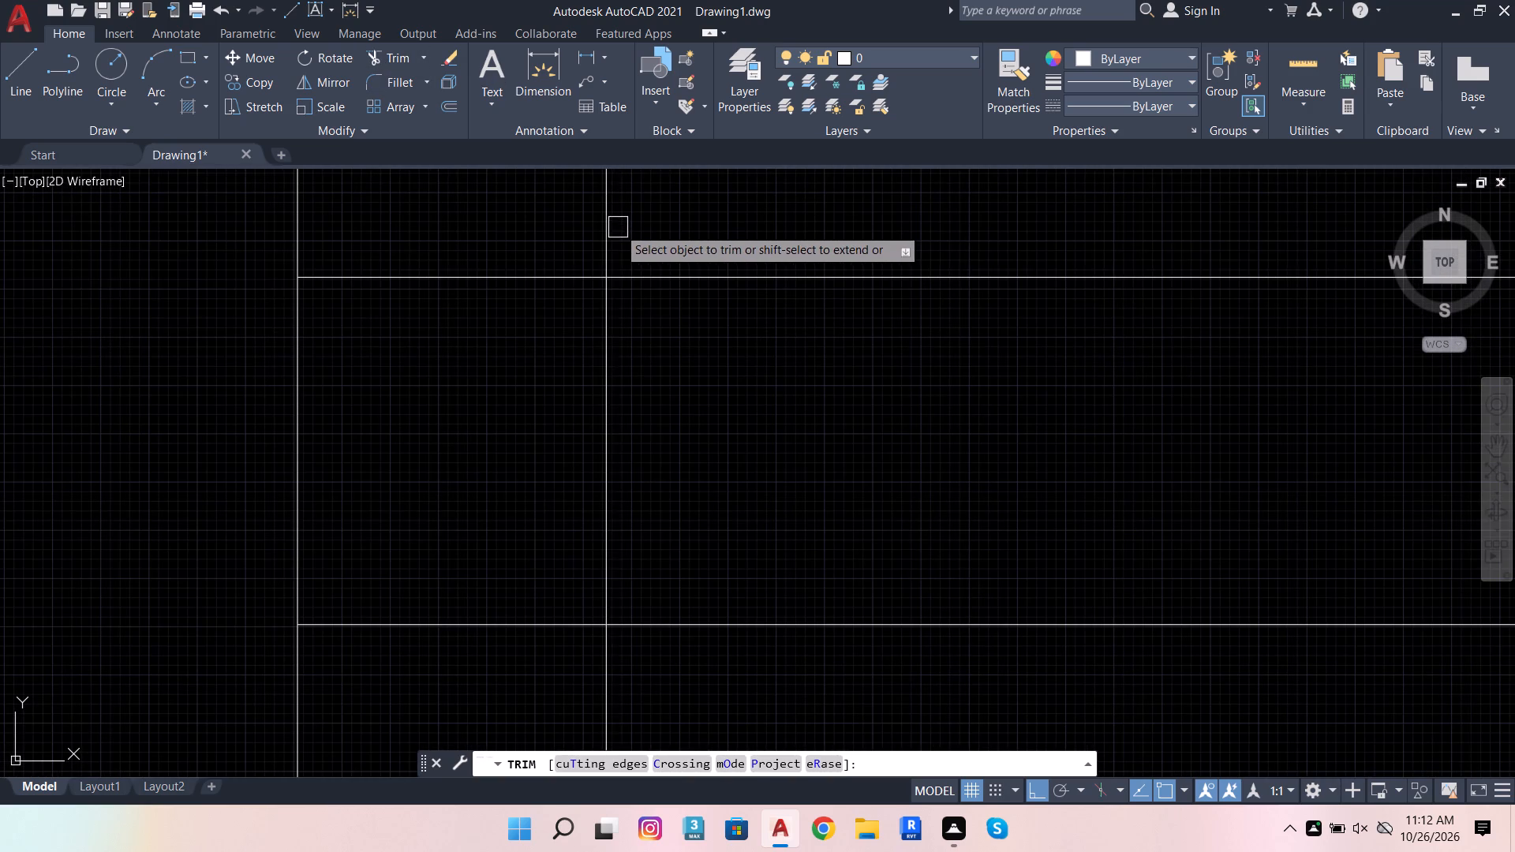
pyautogui.click(612, 227)
pyautogui.scroll(-3, 701, 222)
pyautogui.scroll(-4, 758, 479)
pyautogui.scroll(2, 733, 573)
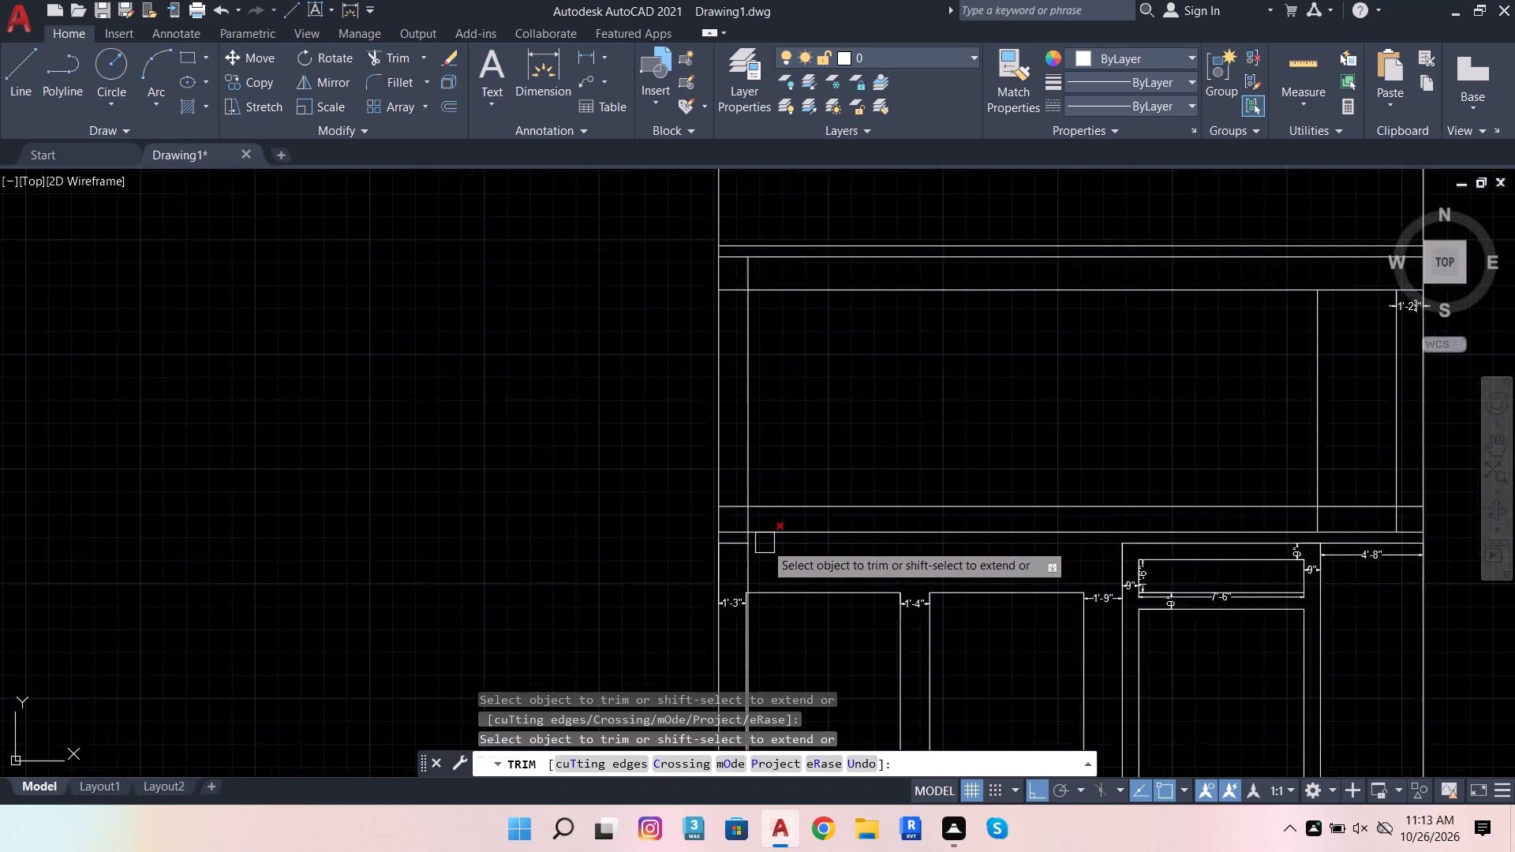
pyautogui.scroll(4, 765, 543)
pyautogui.click(751, 572)
pyautogui.scroll(-3, 870, 437)
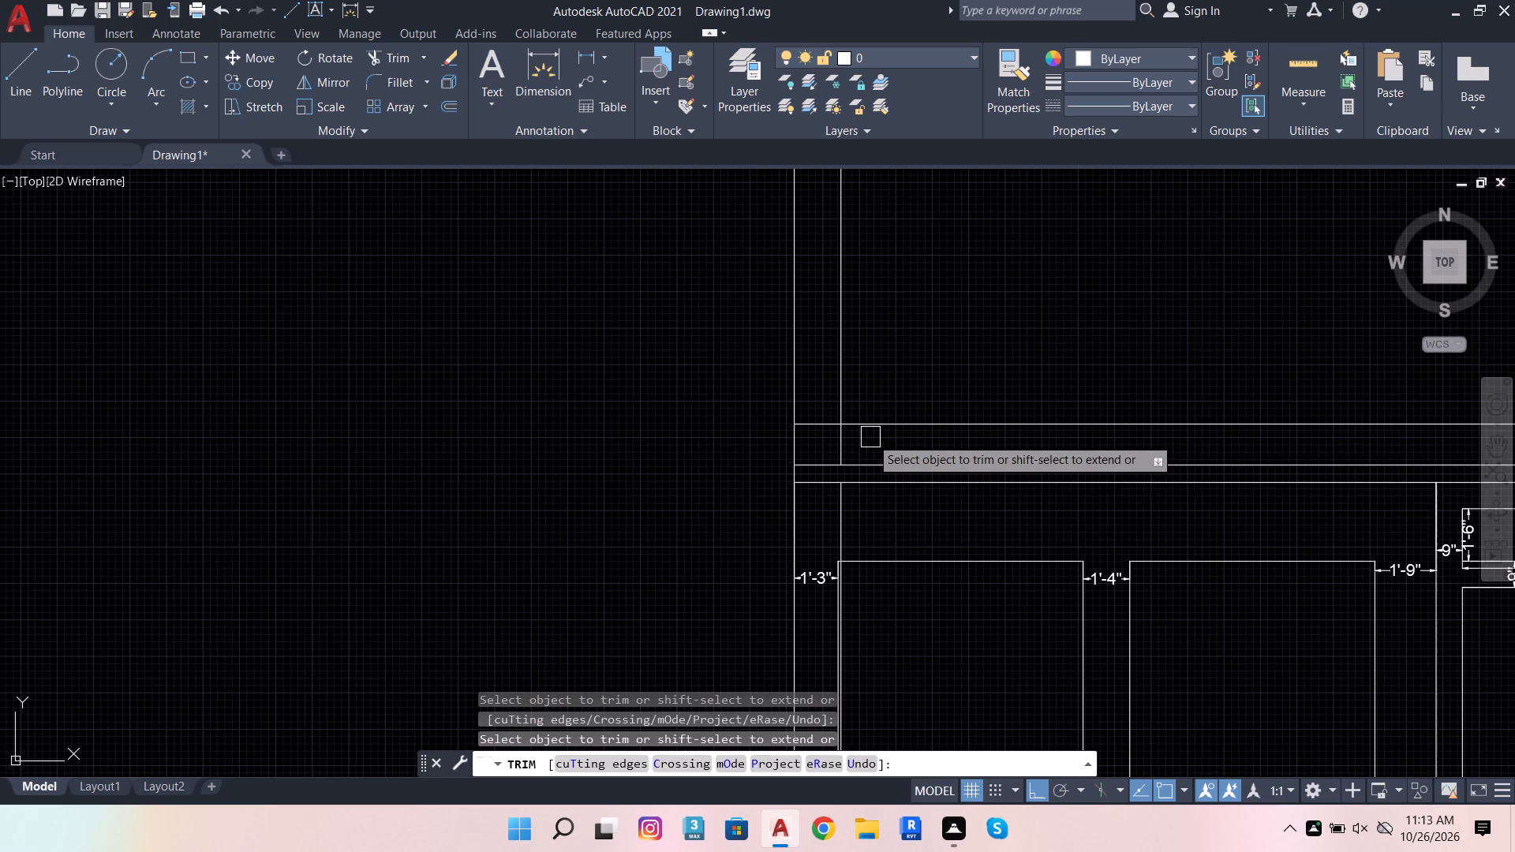
pyautogui.press('Escape')
# Delete the leftover piece of the offset left vertical line in the ground storey.
pyautogui.click(846, 518)
pyautogui.scroll(-3, 844, 576)
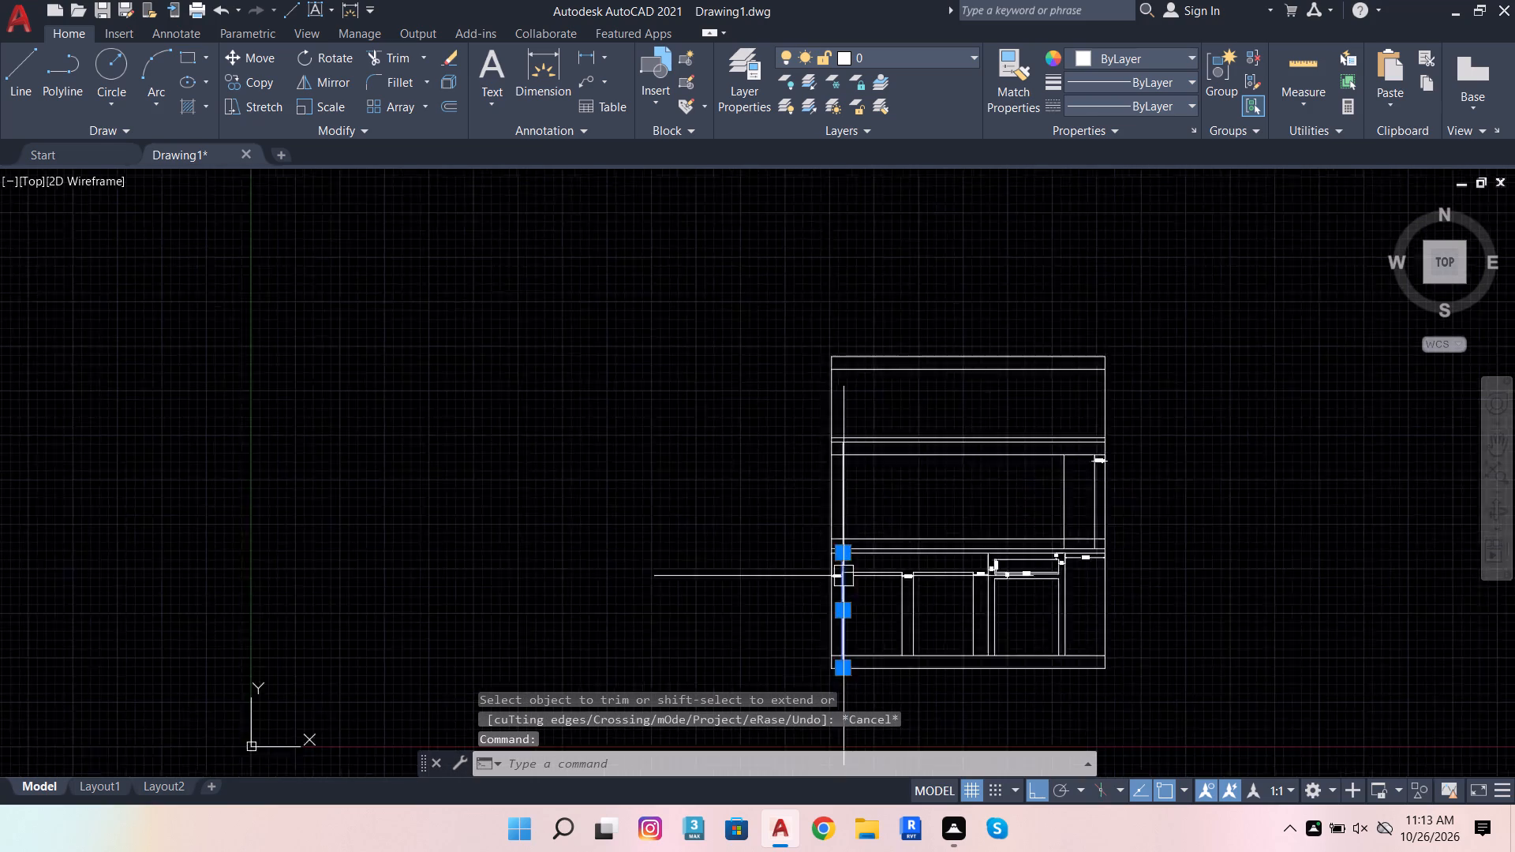
pyautogui.scroll(-1, 844, 576)
pyautogui.scroll(3, 865, 502)
pyautogui.scroll(-2, 817, 490)
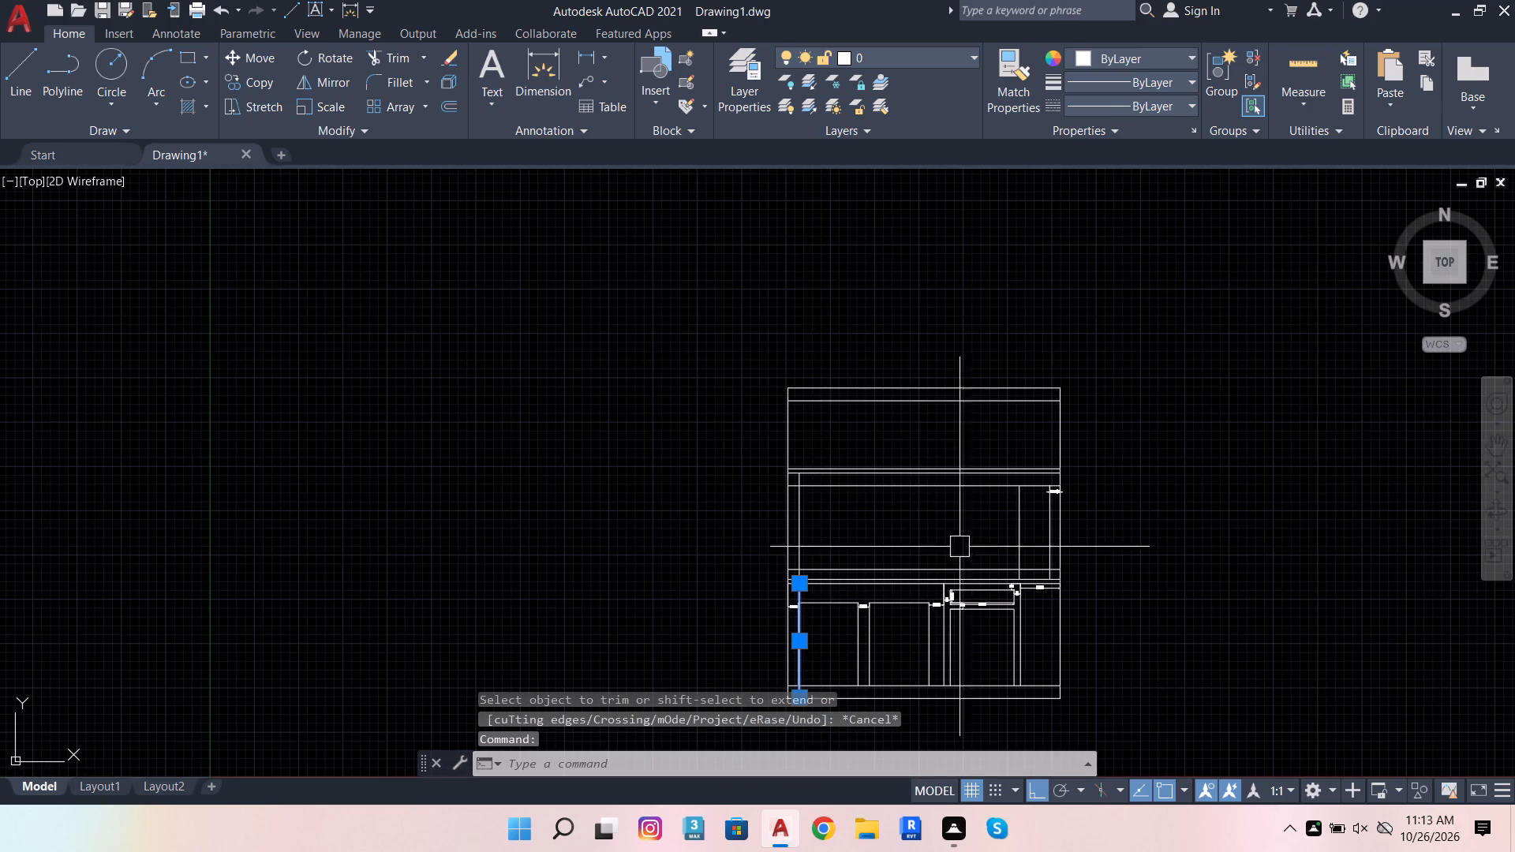
pyautogui.scroll(1, 1067, 566)
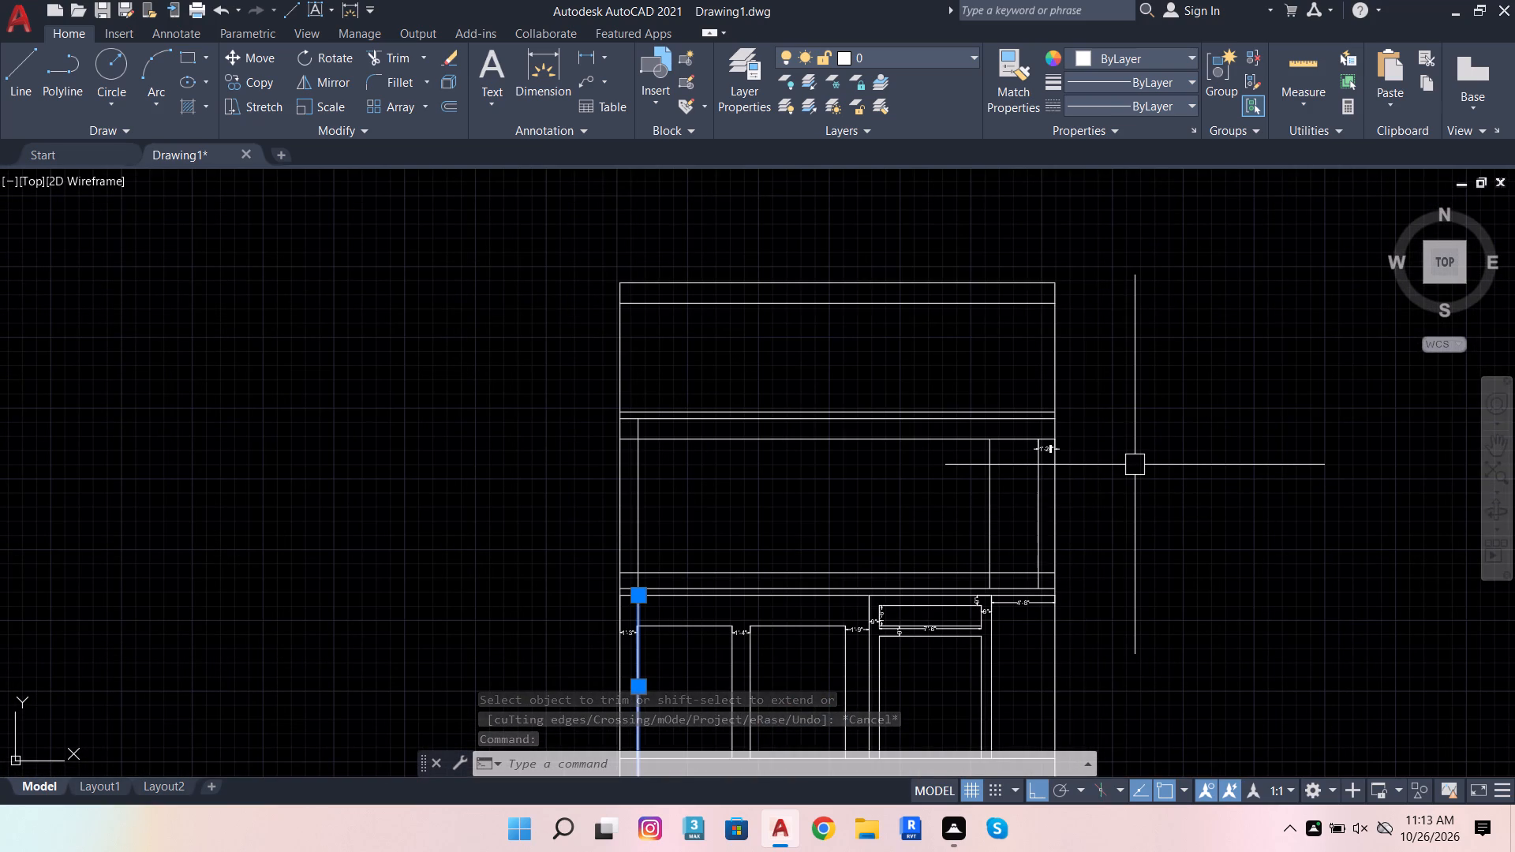
pyautogui.hotkey('shift', 'Delete')
# Draw a slanted line from the inner bottom line at the left guide to the top of the right guide in the middle storey.
pyautogui.scroll(-1, 784, 475)
pyautogui.scroll(3, 732, 575)
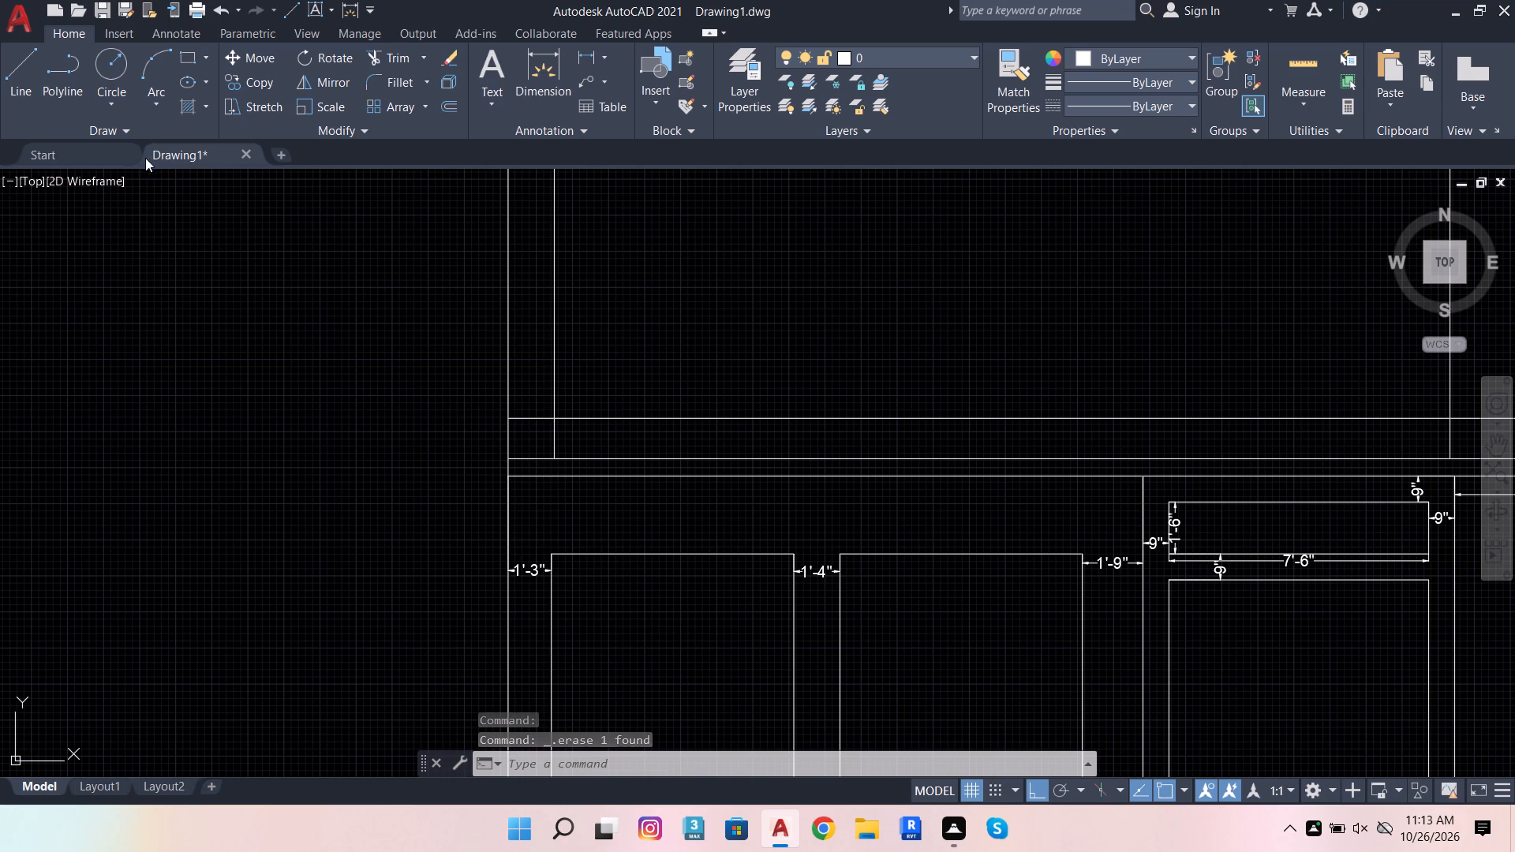
pyautogui.scroll(-2, 411, 341)
pyautogui.scroll(1, 799, 331)
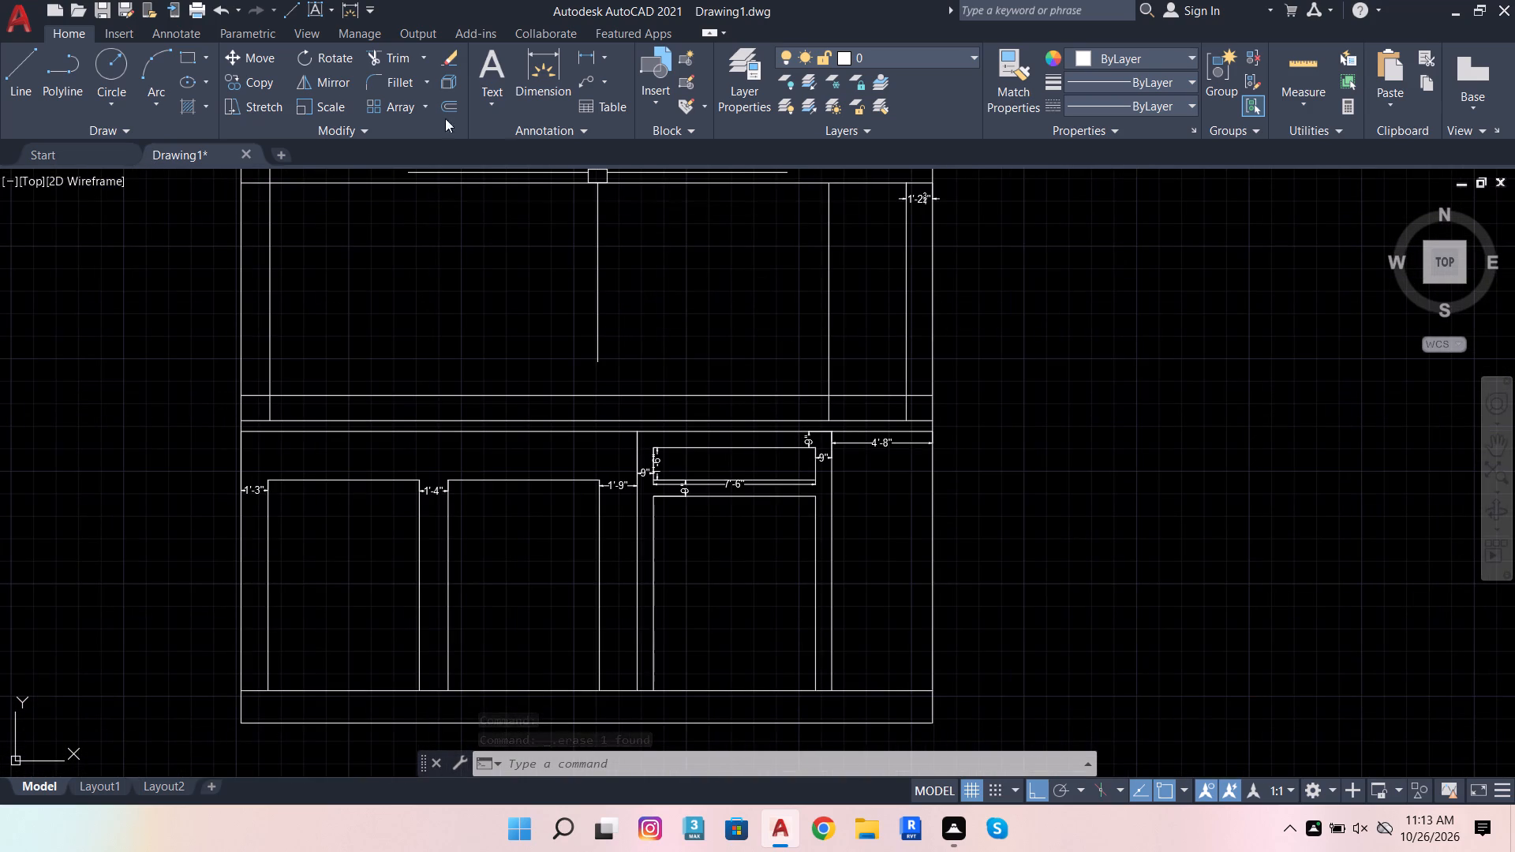
pyautogui.click(9, 76)
pyautogui.scroll(1, 784, 383)
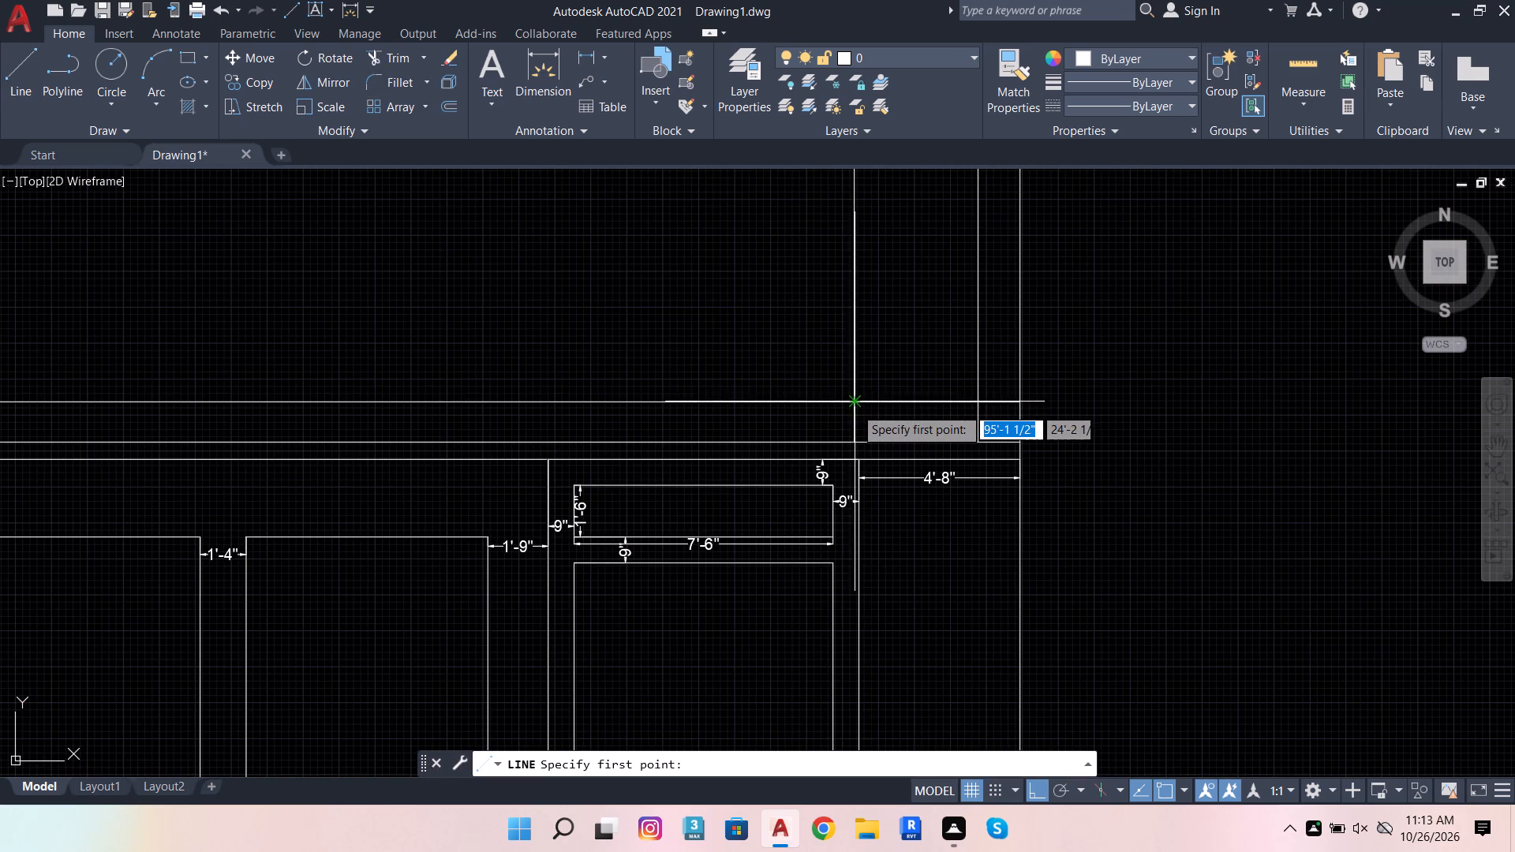
pyautogui.click(853, 405)
pyautogui.scroll(-2, 849, 508)
pyautogui.scroll(2, 888, 342)
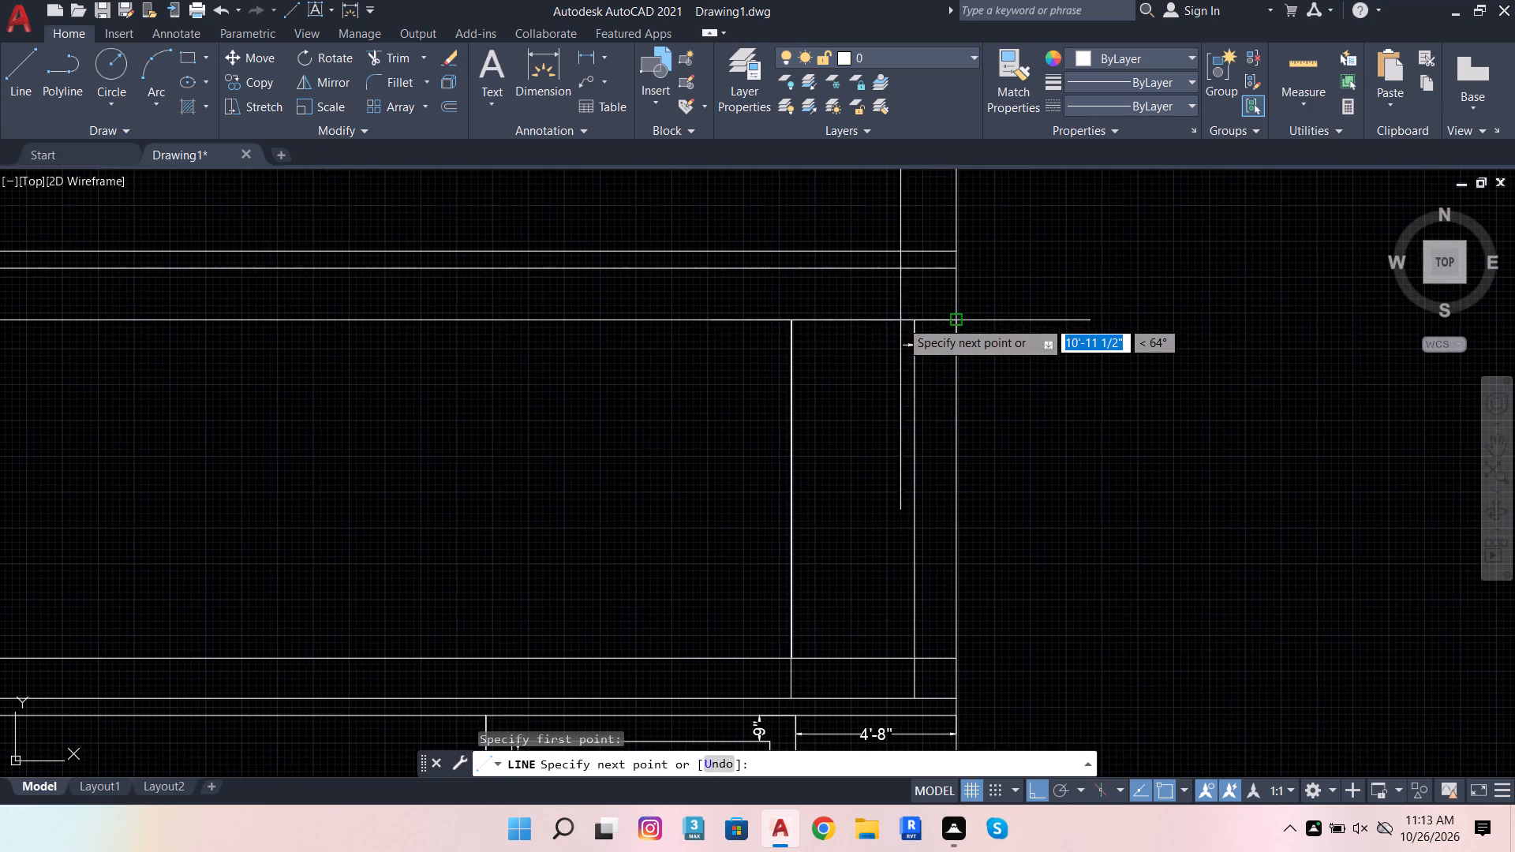
pyautogui.scroll(2, 908, 316)
pyautogui.click(913, 328)
pyautogui.scroll(-2, 952, 312)
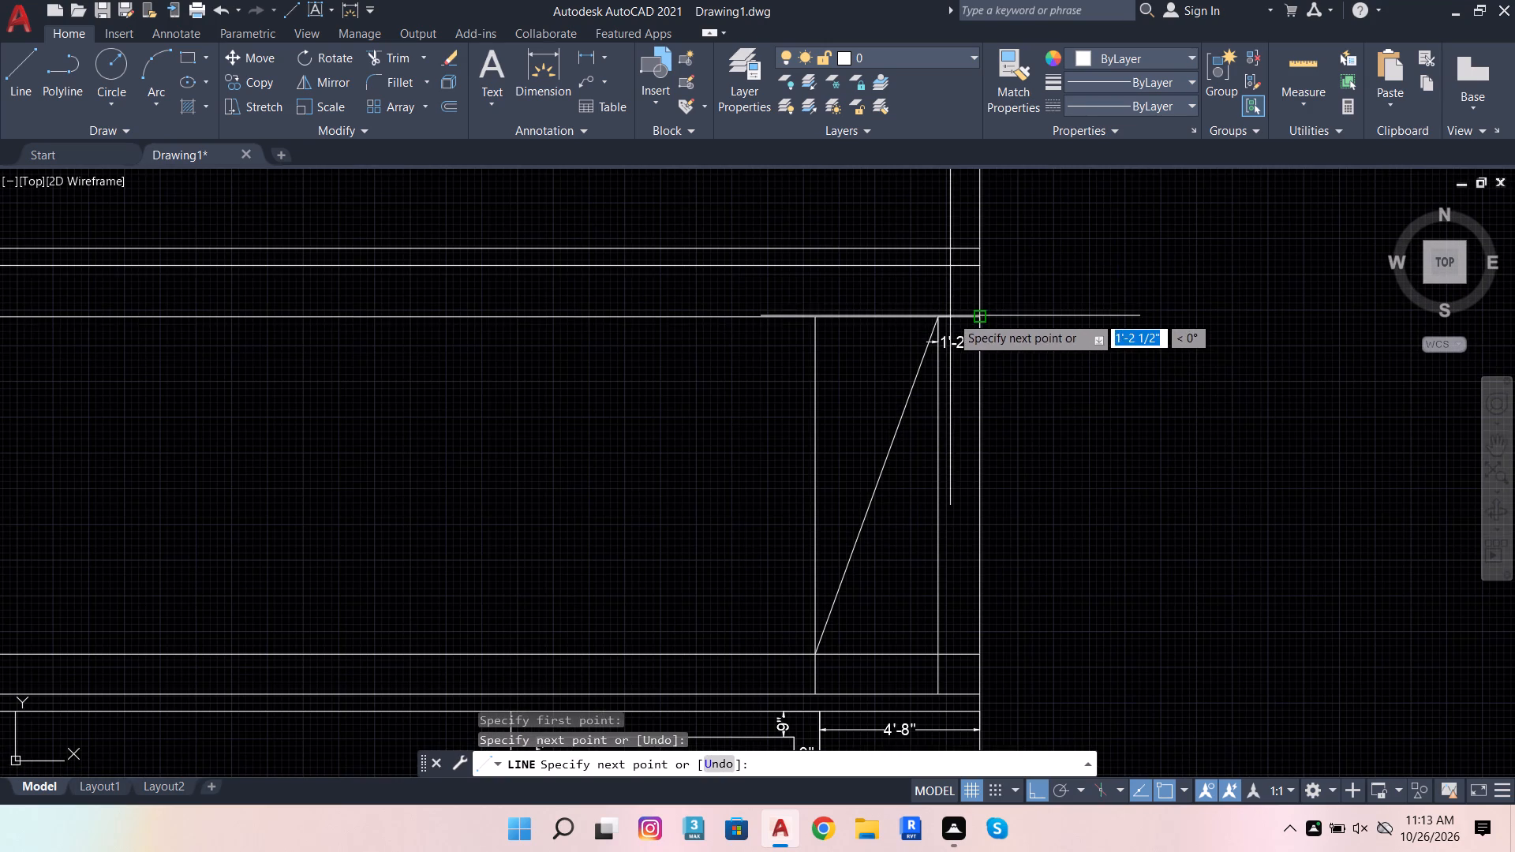
pyautogui.press('Escape')
# Delete the two vertical guide lines on either side of the slanted line.
pyautogui.click(813, 426)
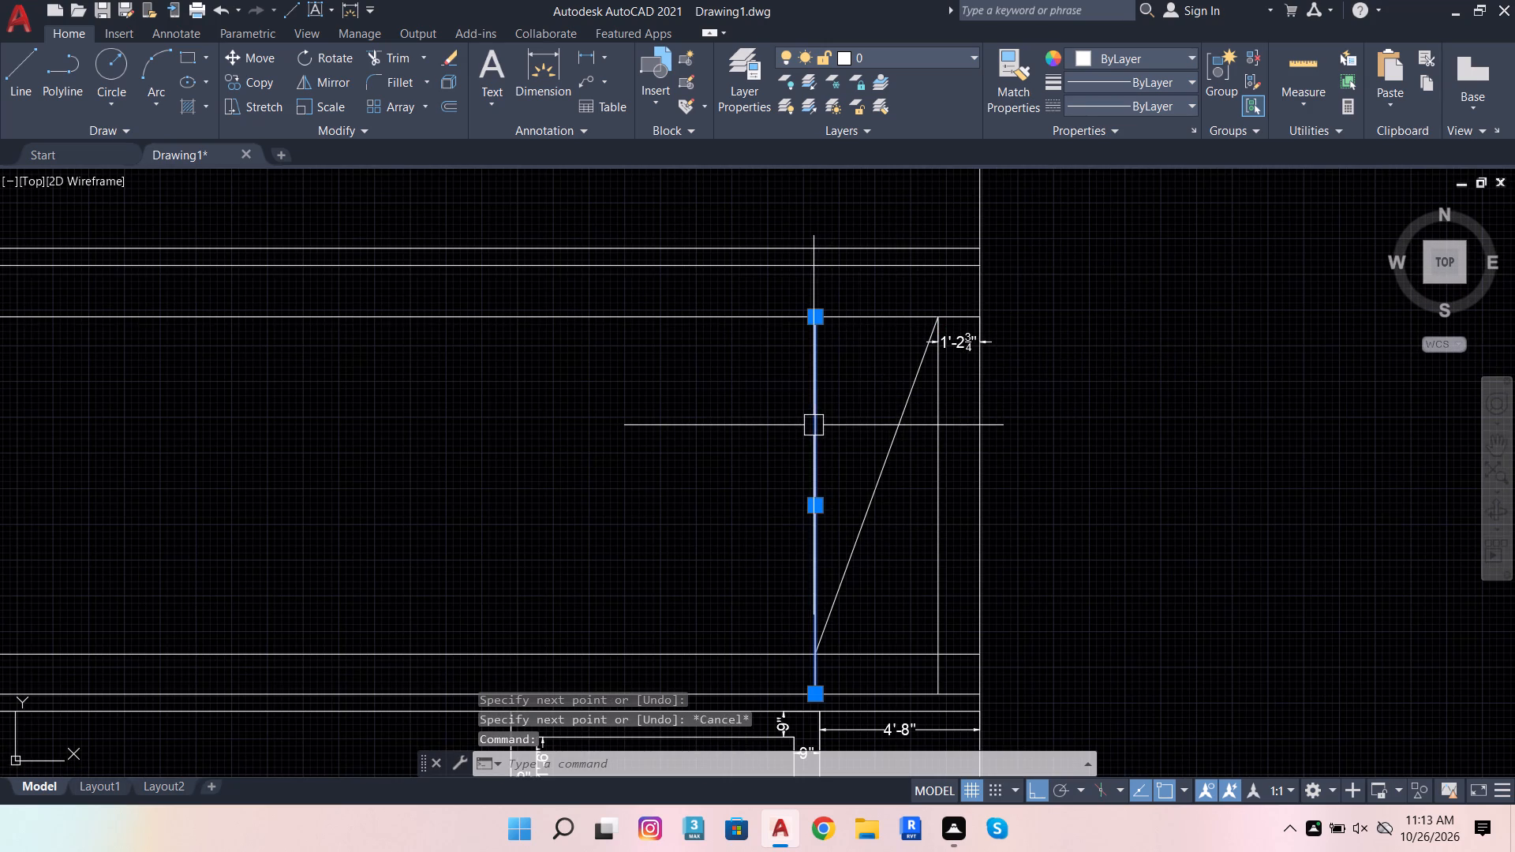
pyautogui.click(928, 521)
pyautogui.scroll(-2, 1008, 520)
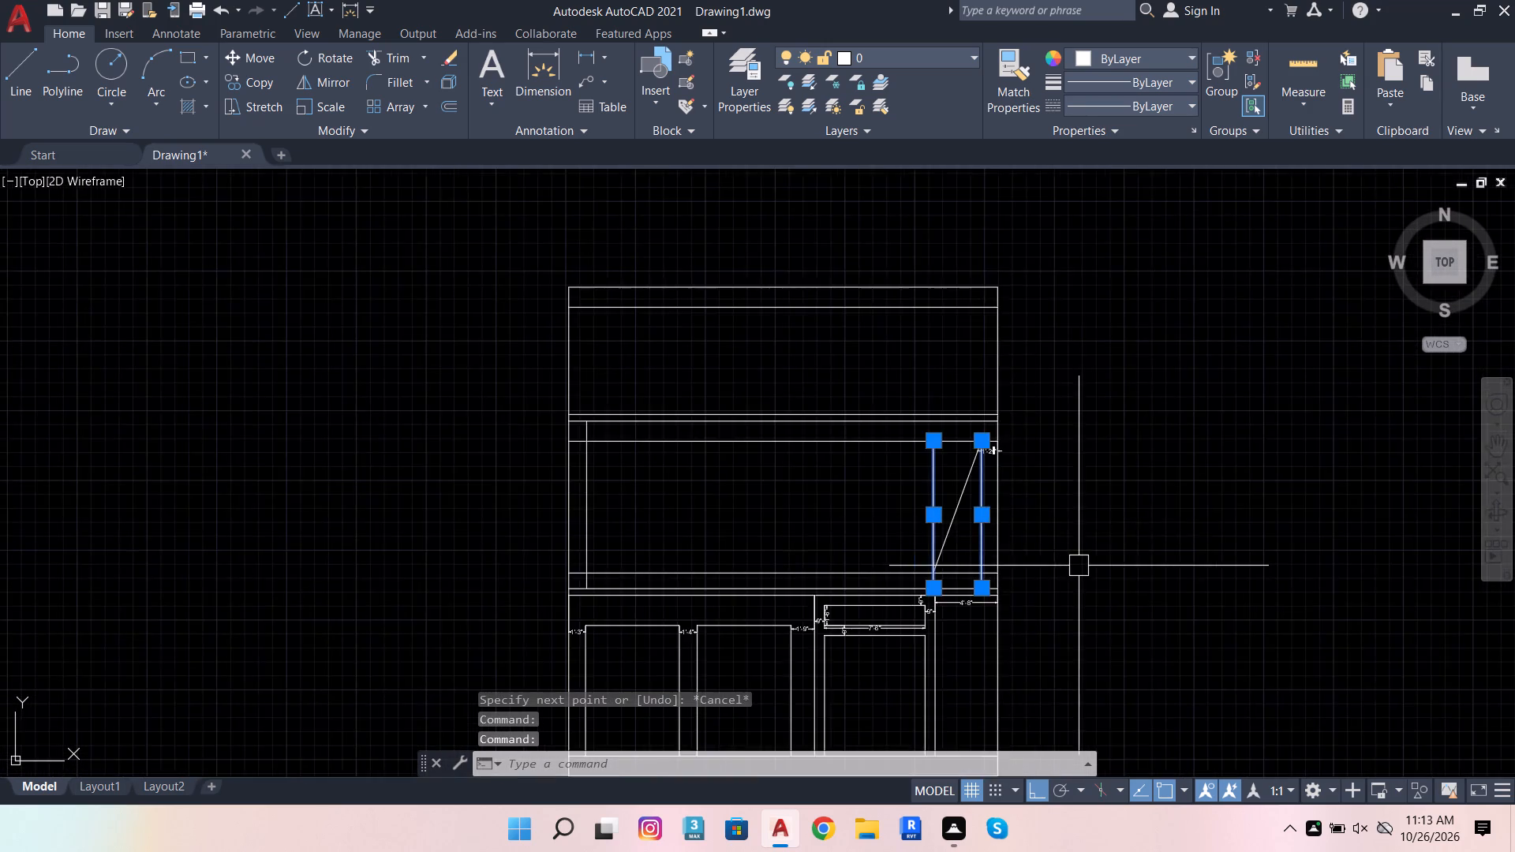
pyautogui.scroll(1, 1079, 566)
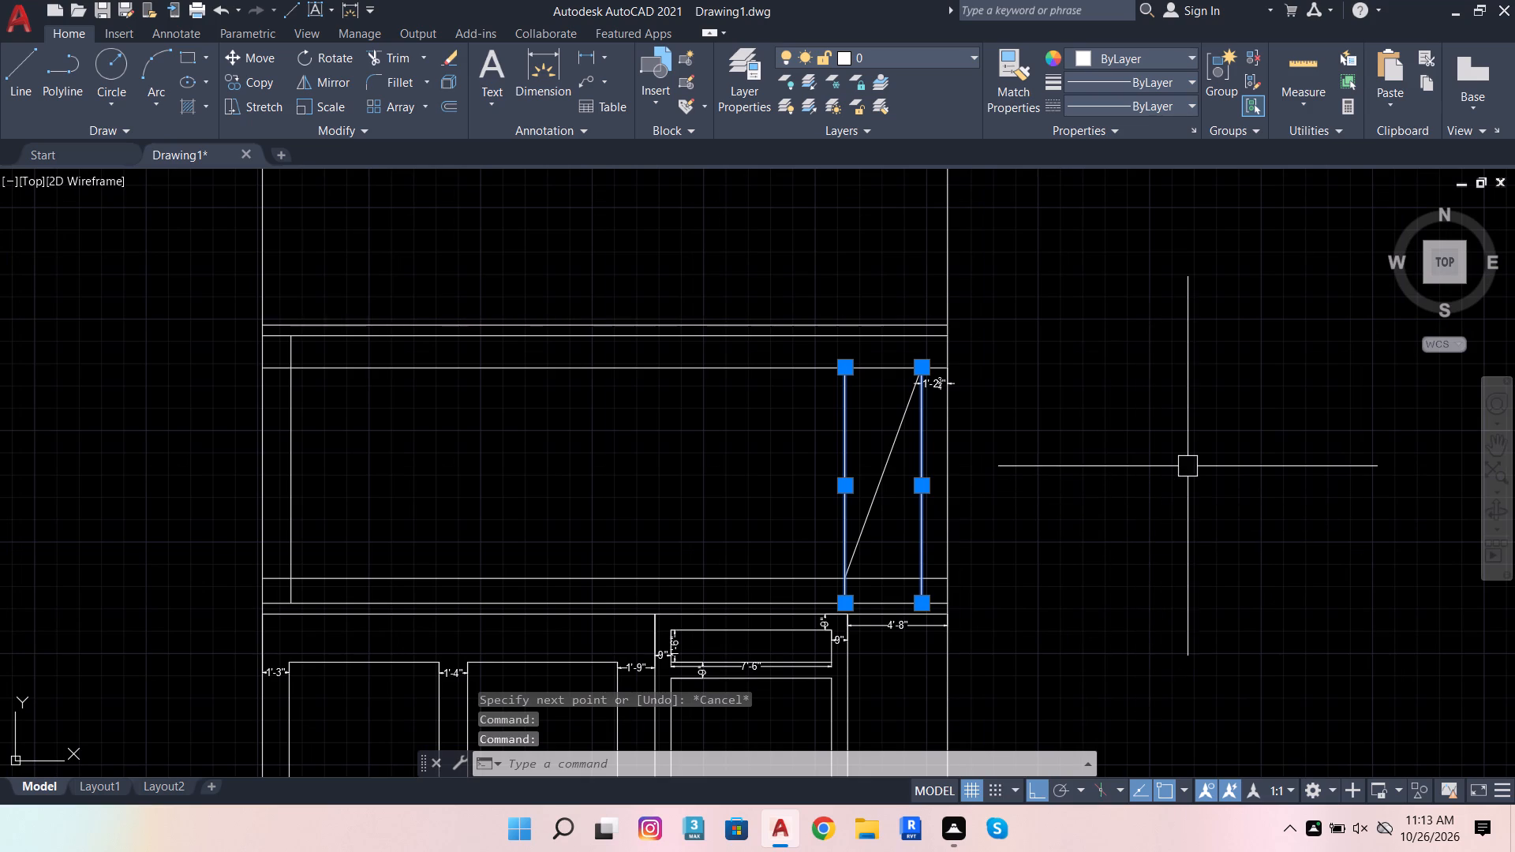
pyautogui.hotkey('shift', 'Delete')
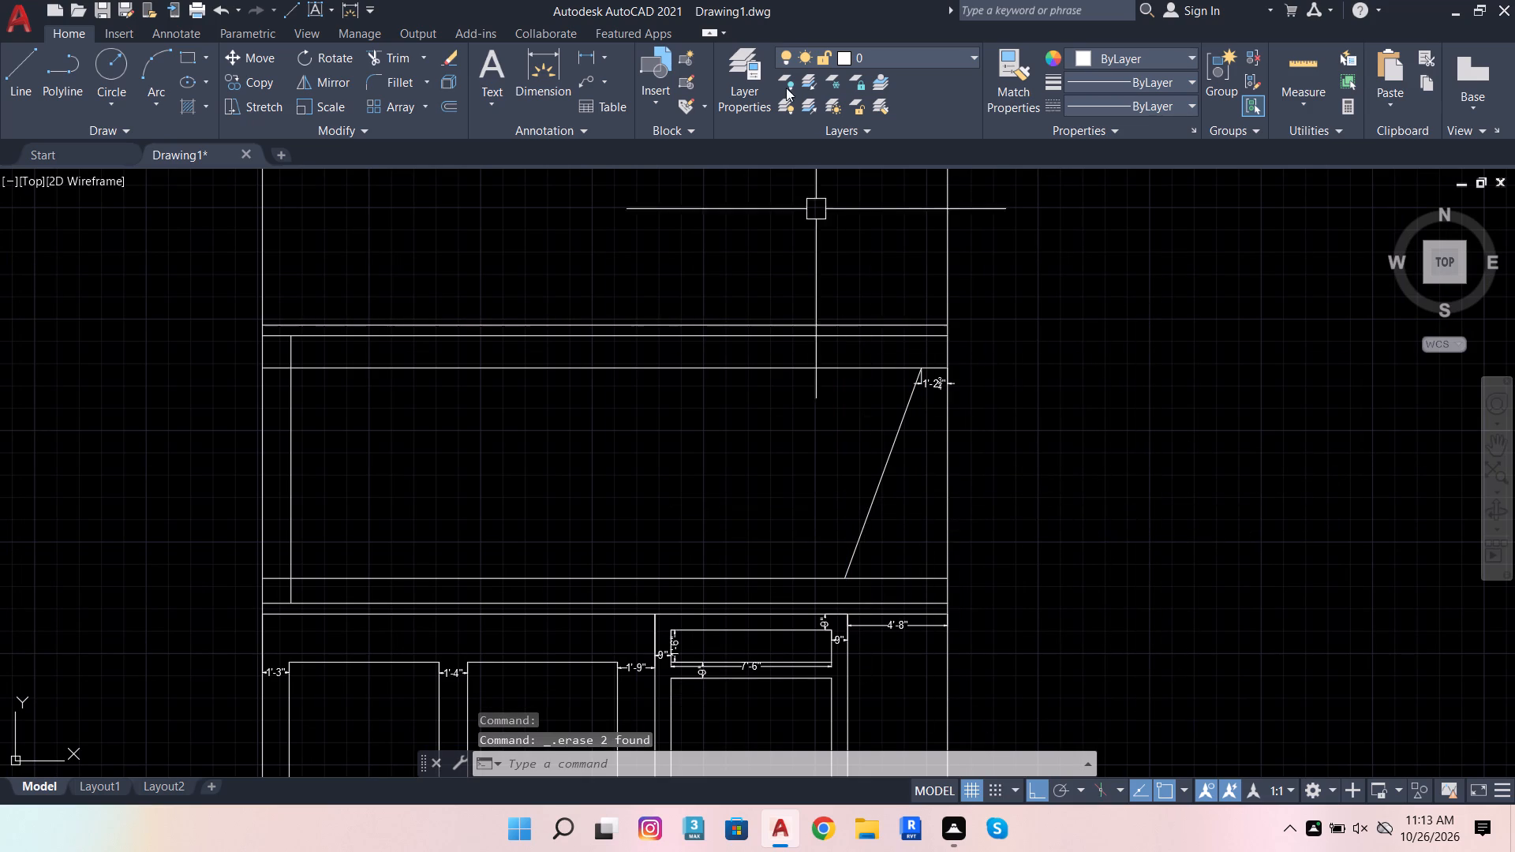
# Trim the overhanging line ends at all four corners of the middle storey's slanted inner frame.
pyautogui.click(381, 58)
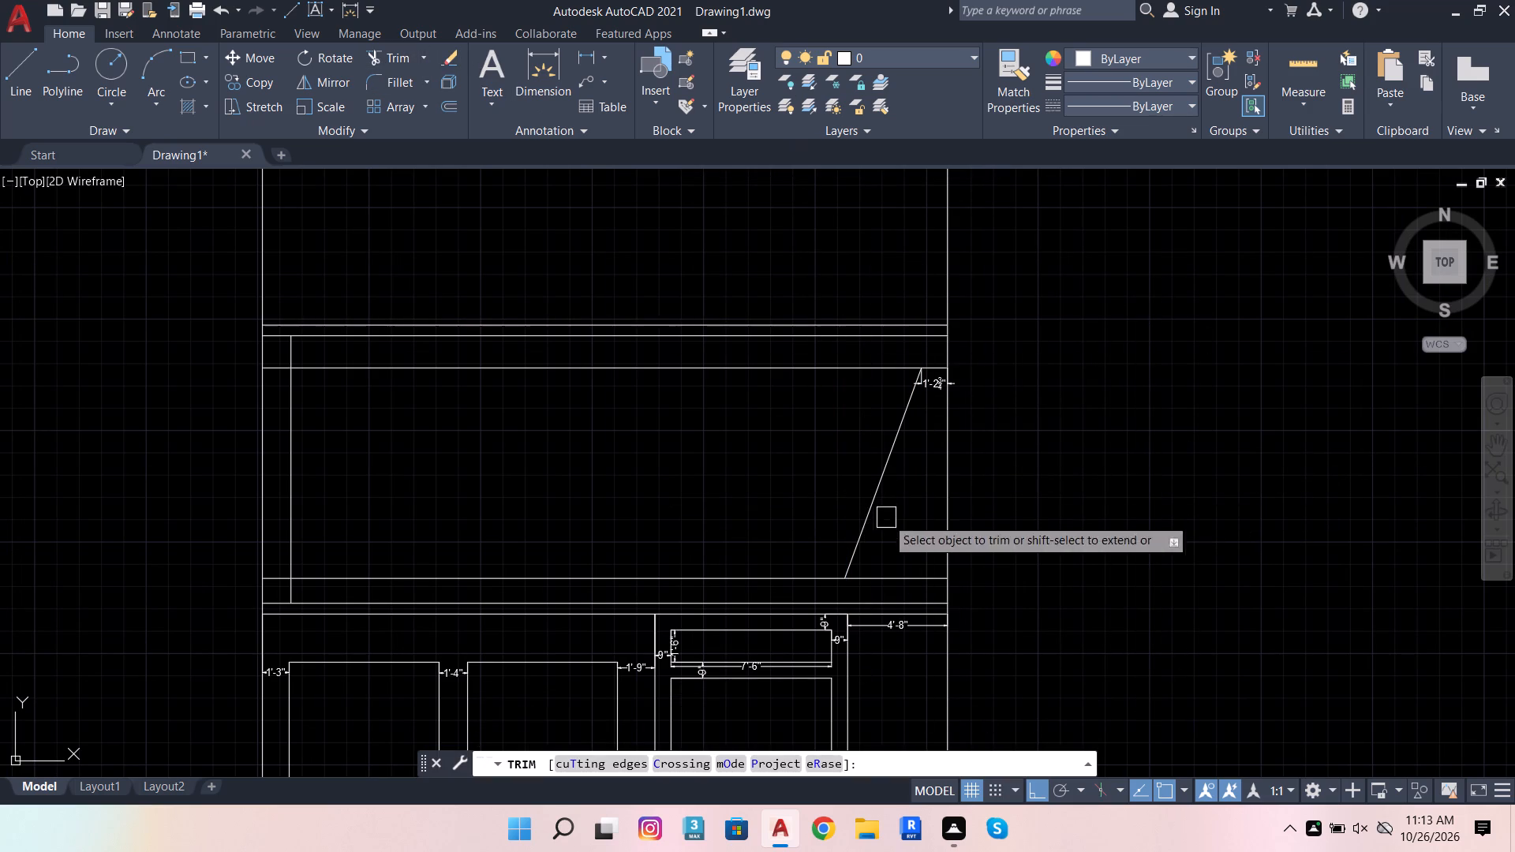
pyautogui.click(892, 574)
pyautogui.scroll(3, 938, 383)
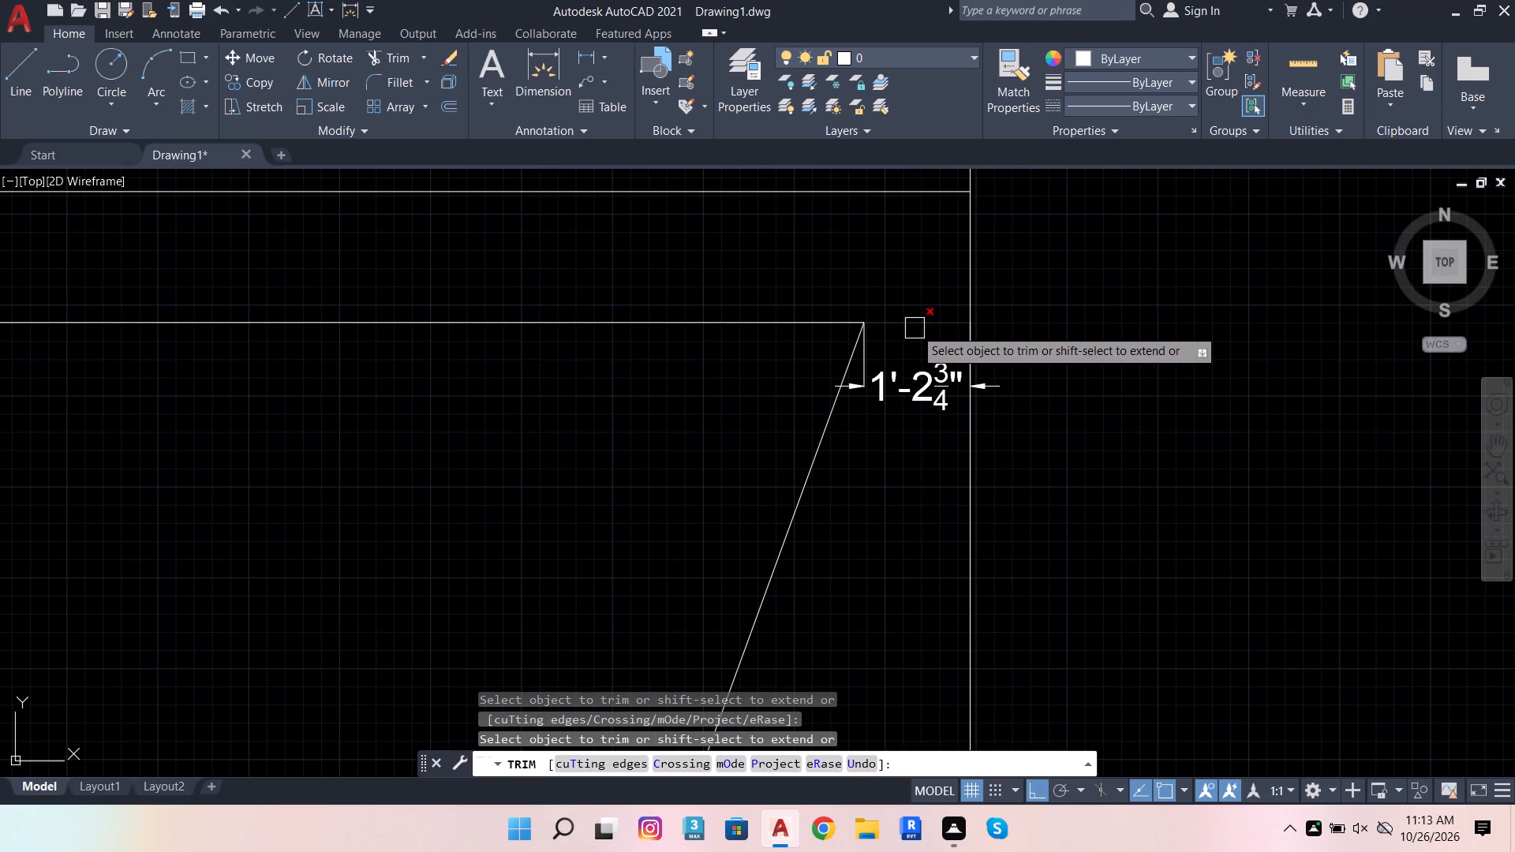
pyautogui.click(914, 323)
pyautogui.scroll(-3, 1063, 366)
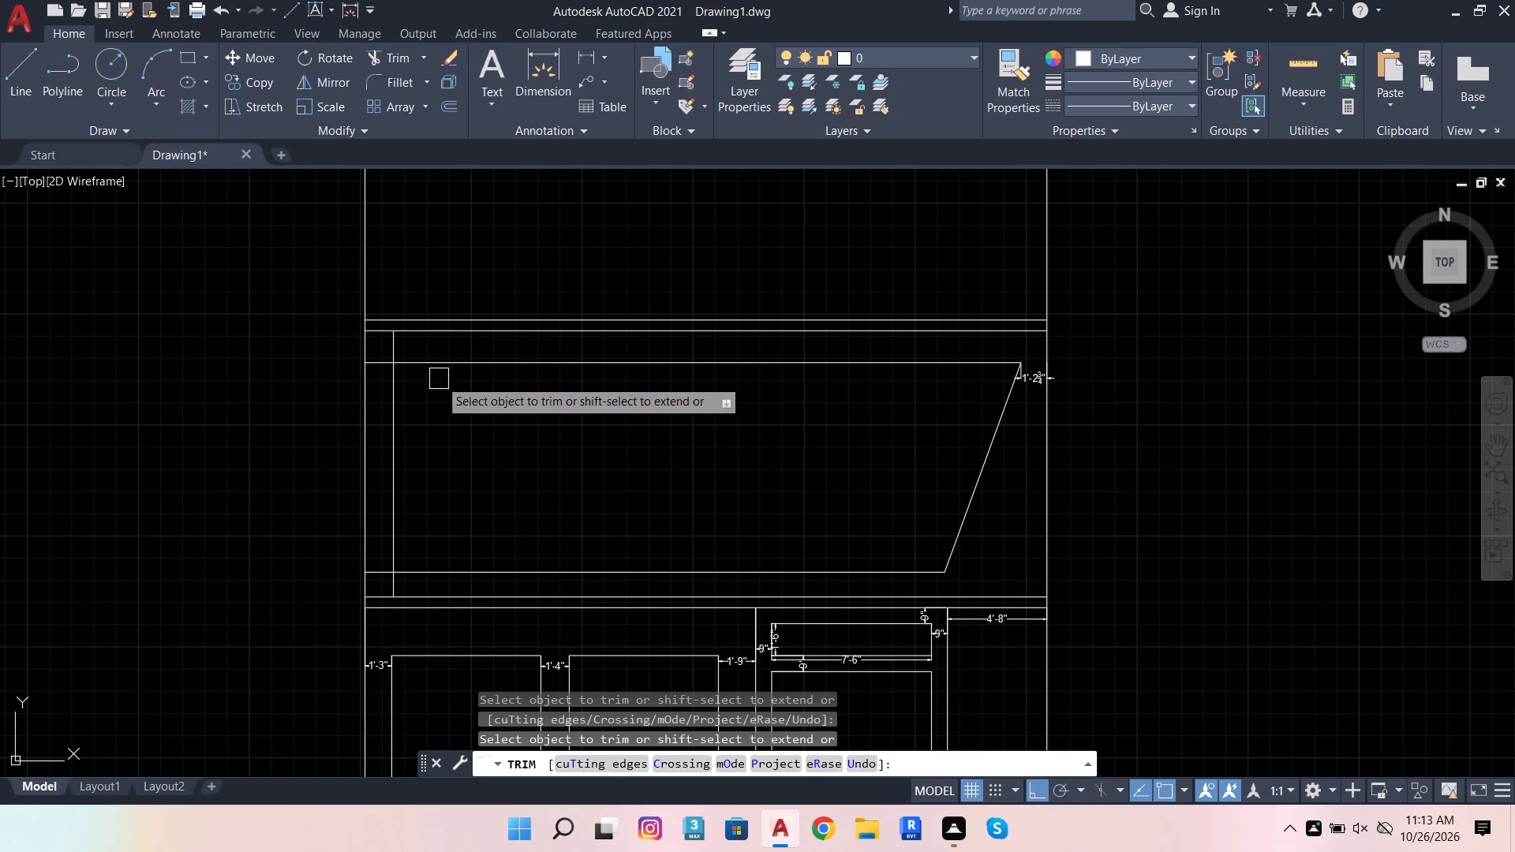
pyautogui.scroll(3, 395, 358)
pyautogui.click(435, 332)
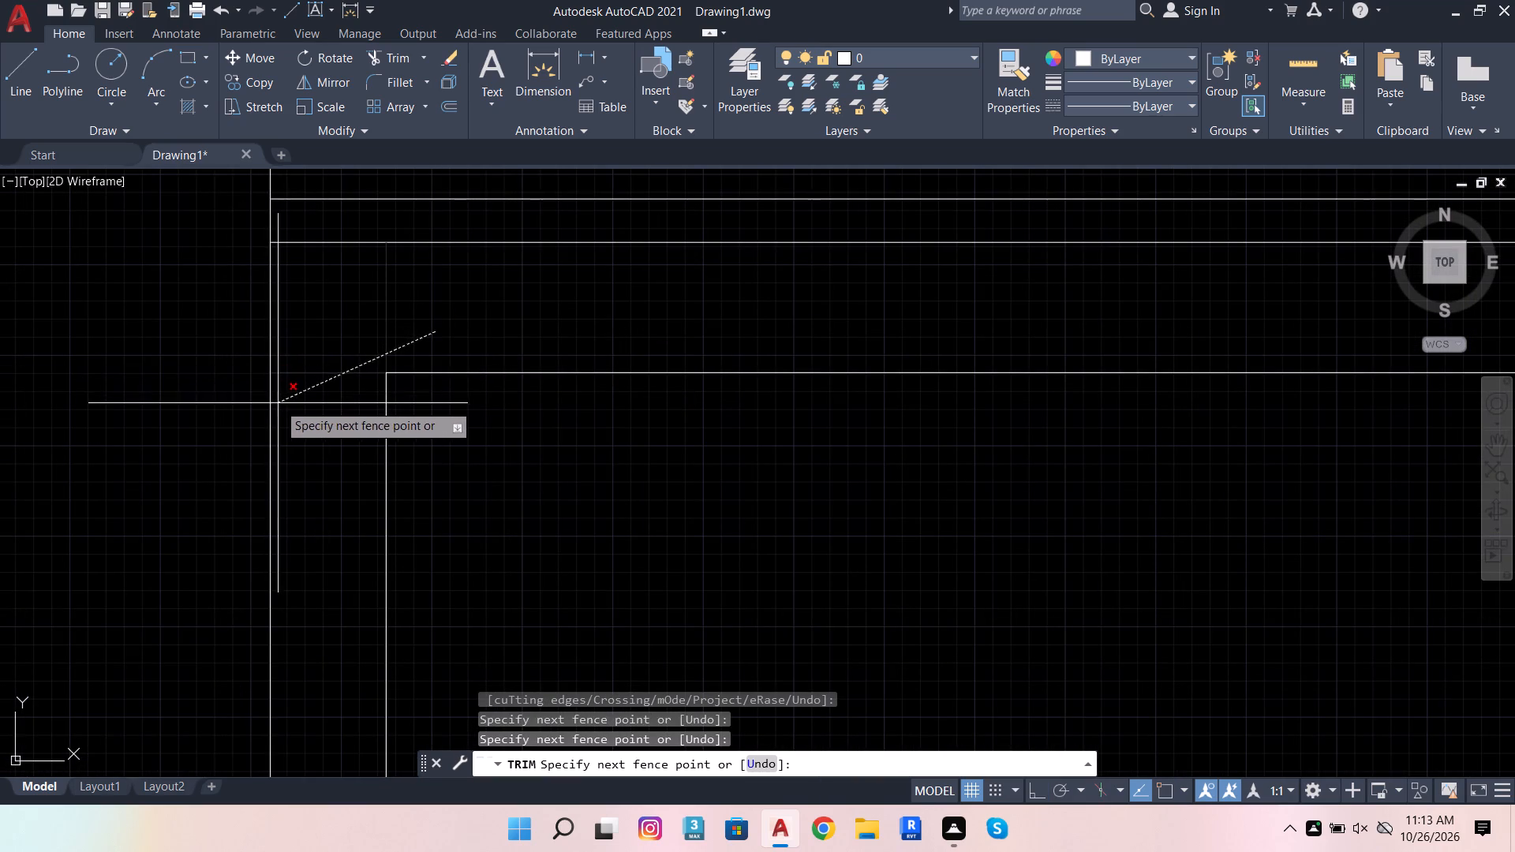
pyautogui.click(296, 407)
pyautogui.scroll(-3, 539, 327)
pyautogui.scroll(4, 506, 561)
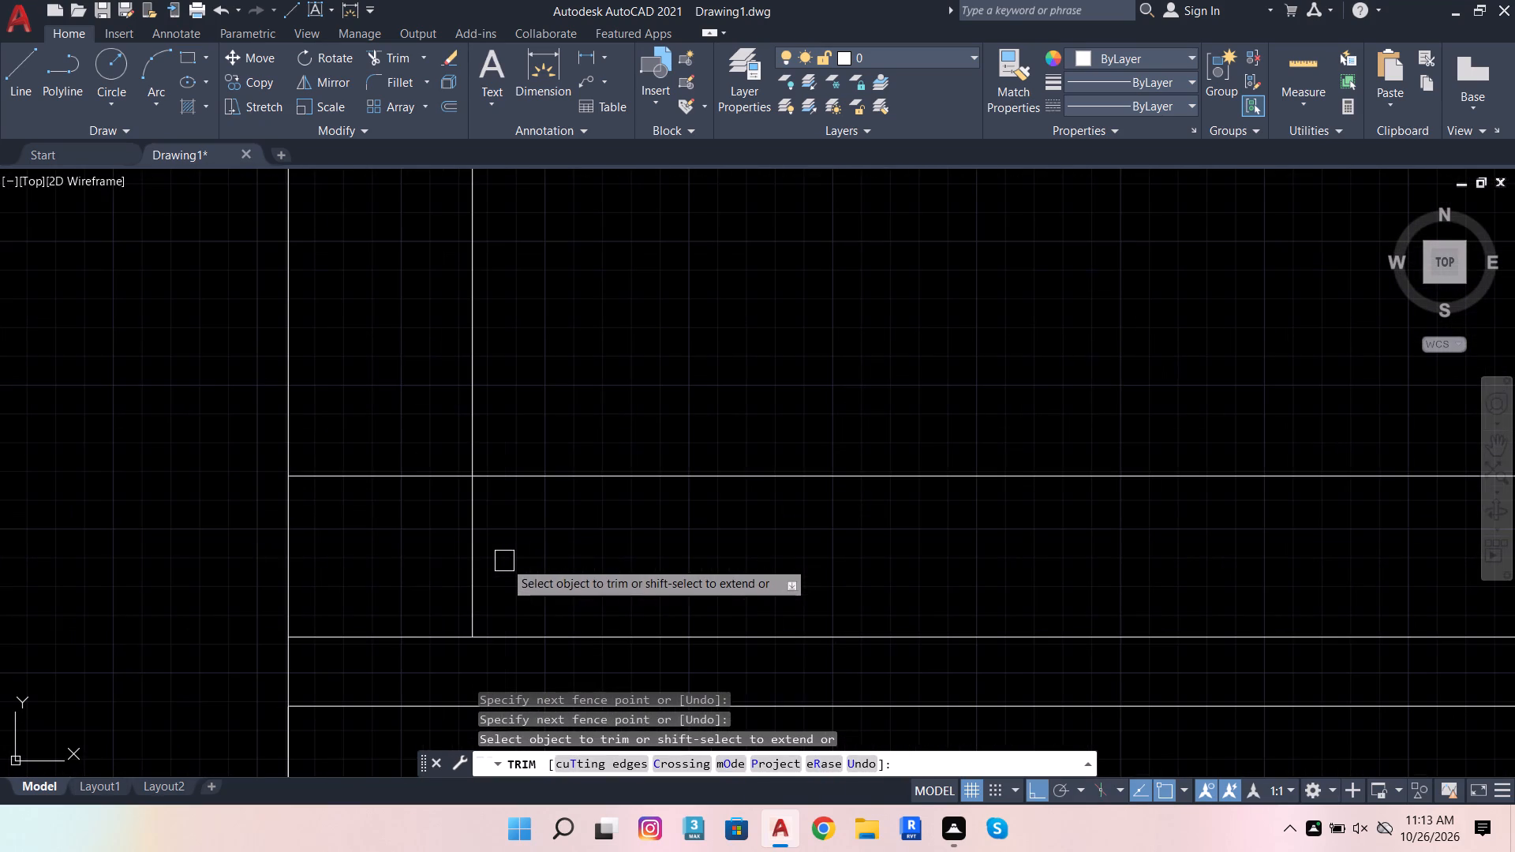
pyautogui.click(504, 561)
pyautogui.click(397, 459)
pyautogui.scroll(-4, 683, 588)
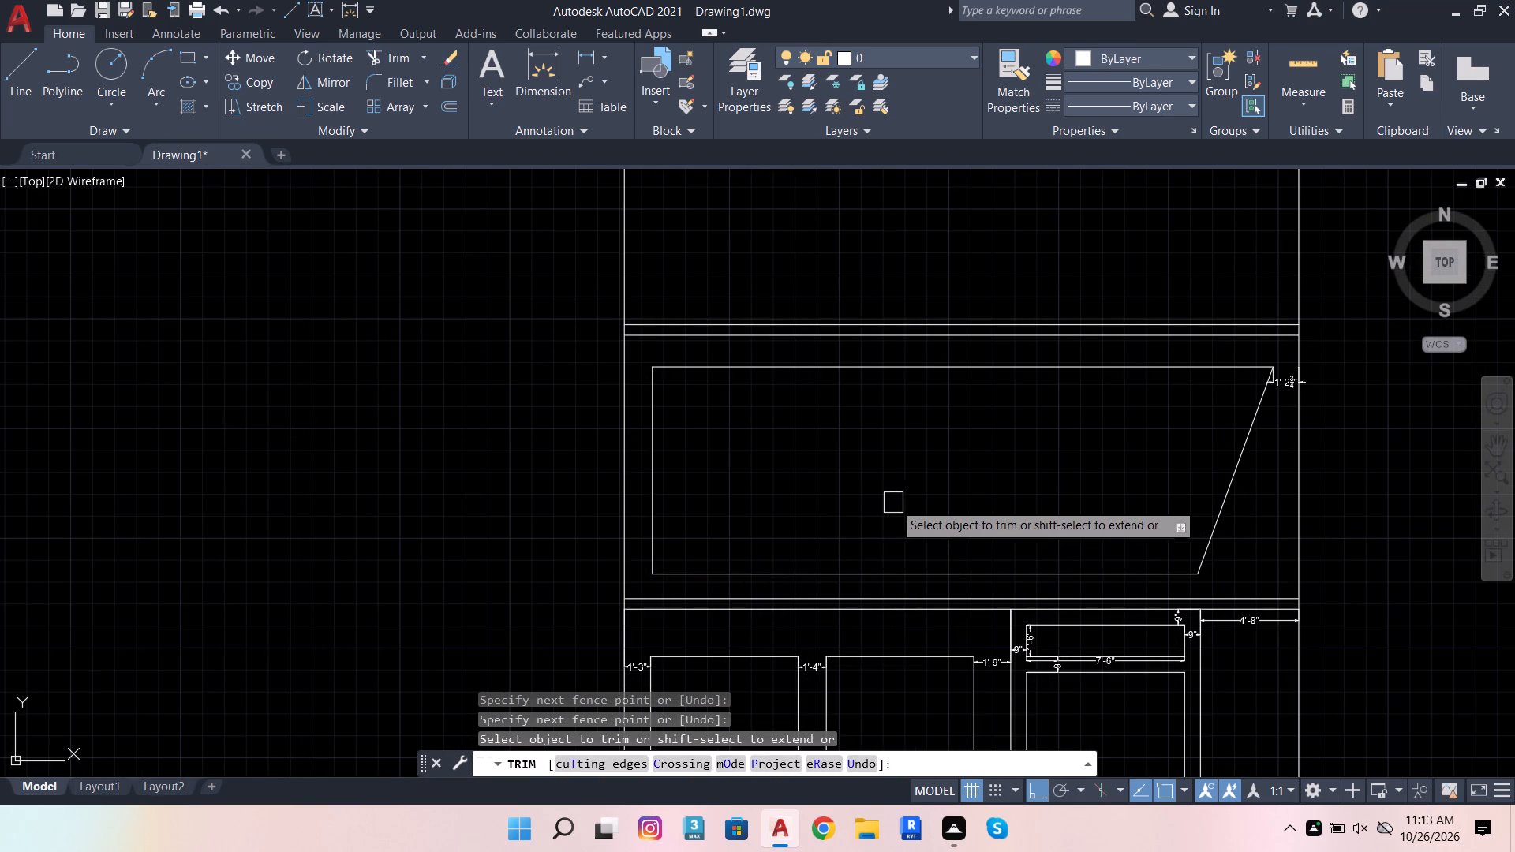
pyautogui.press('Escape')
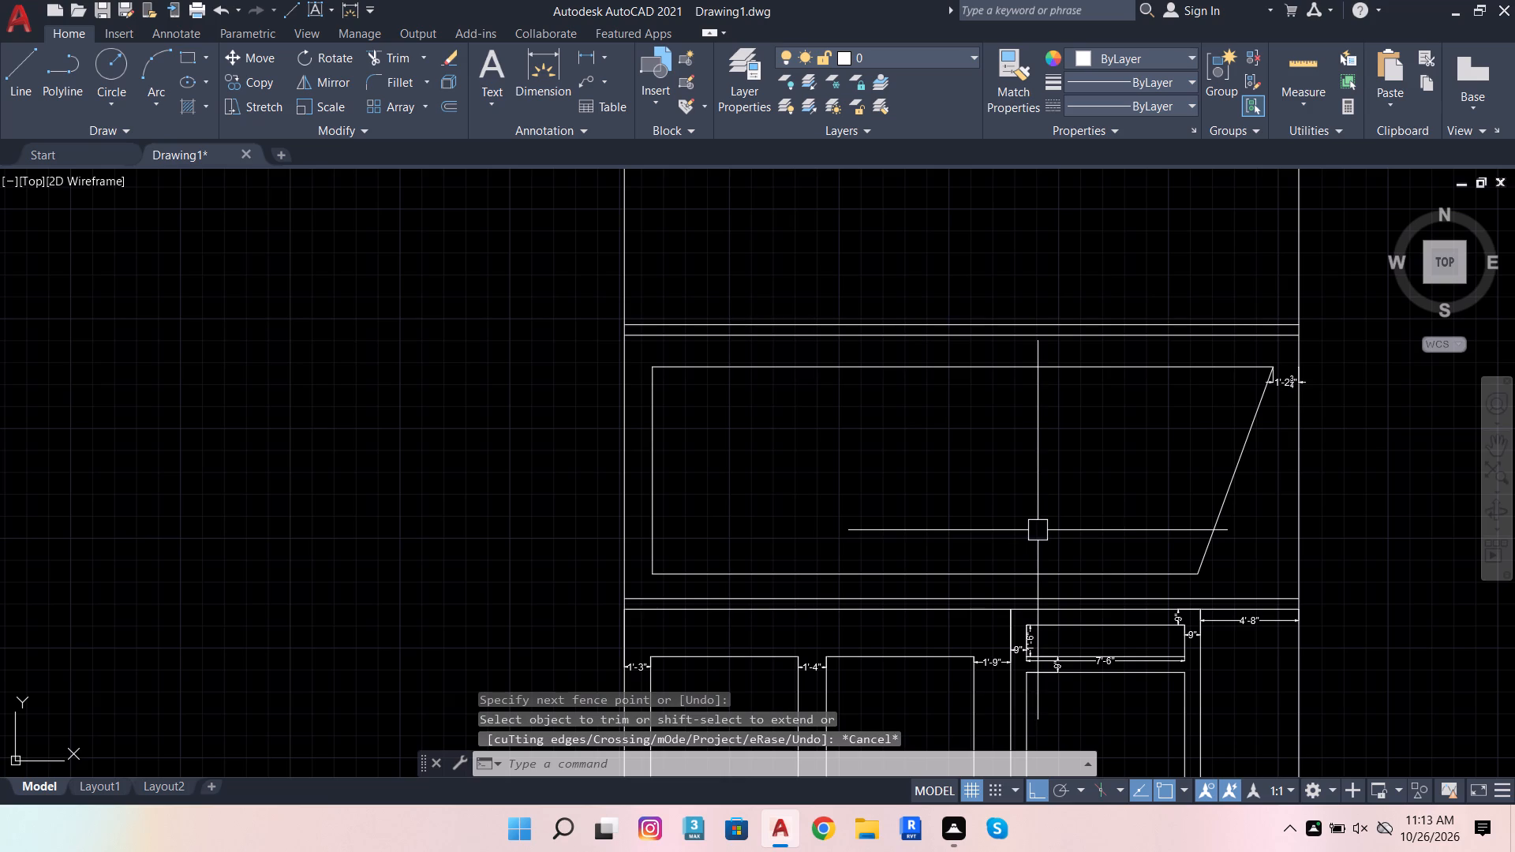
# Offset the inner frame's bottom, slanted, top and left lines 4" inward.
pyautogui.click(1009, 574)
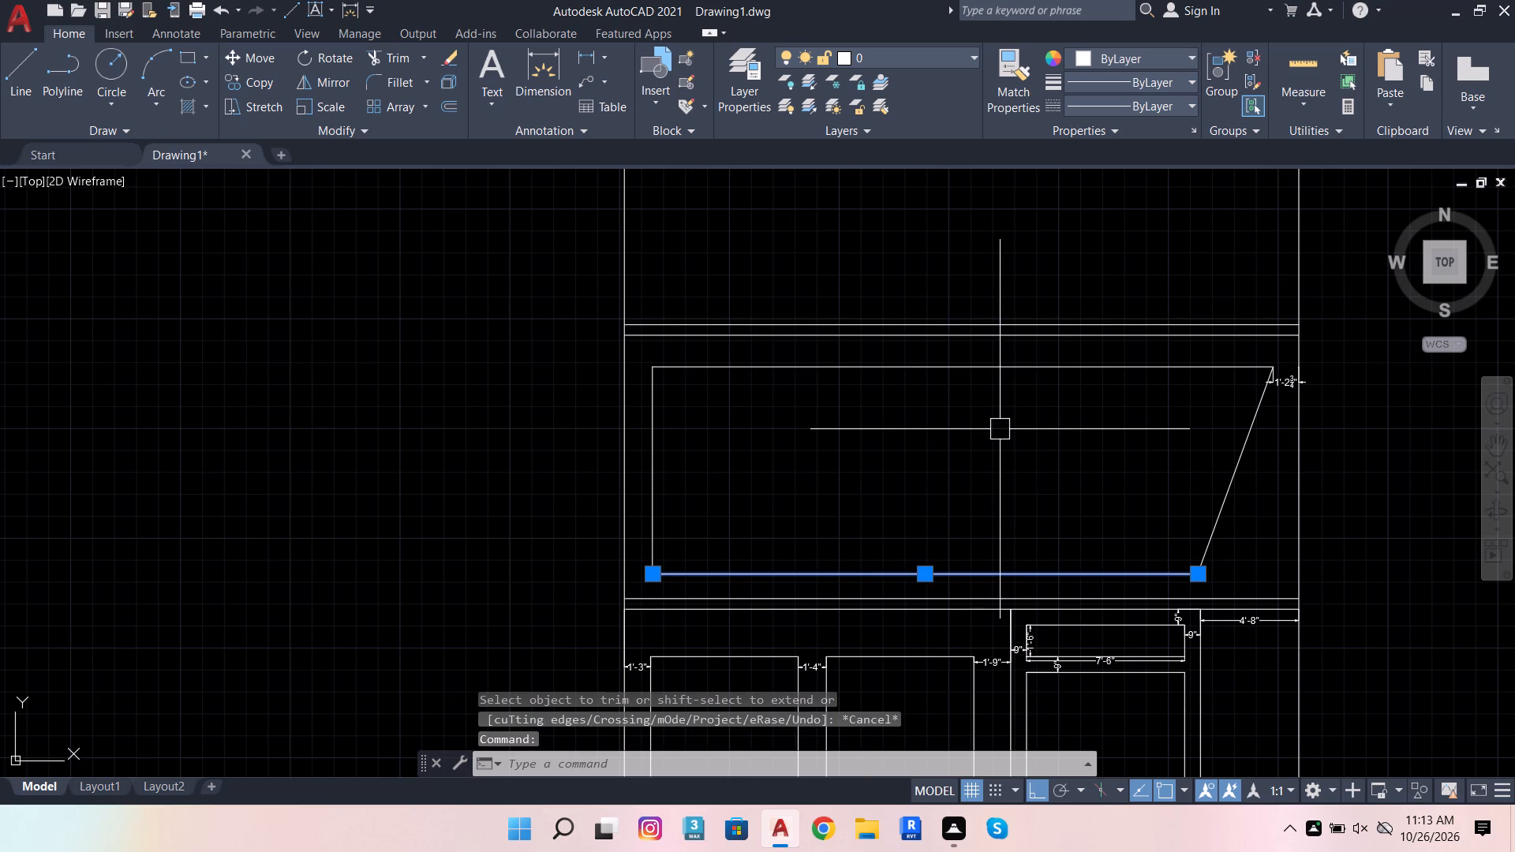
pyautogui.press('o')
pyautogui.press('Return')
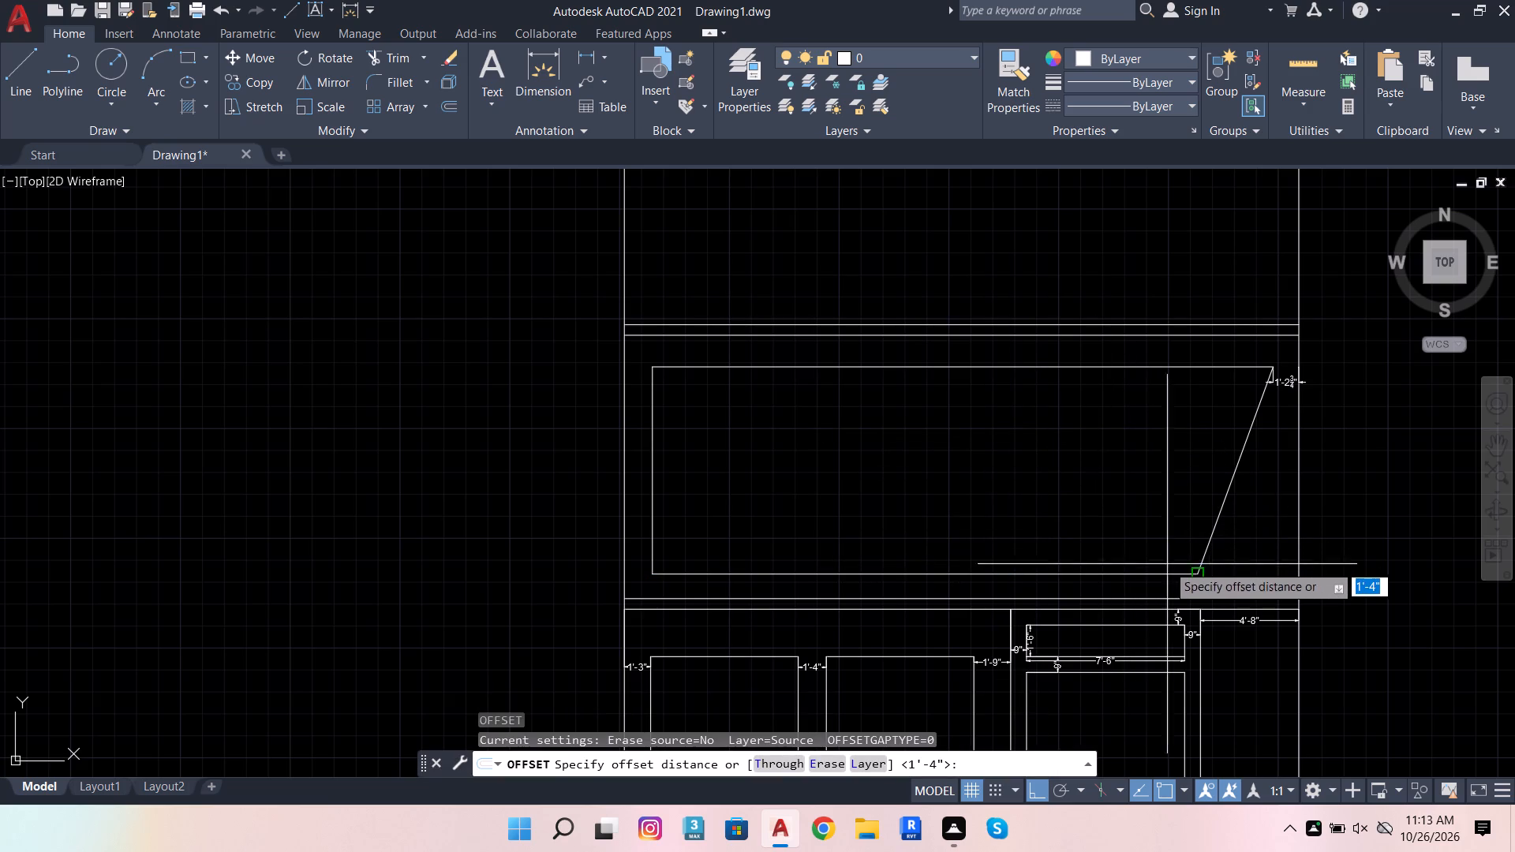
pyautogui.click(1195, 579)
pyautogui.press('4')
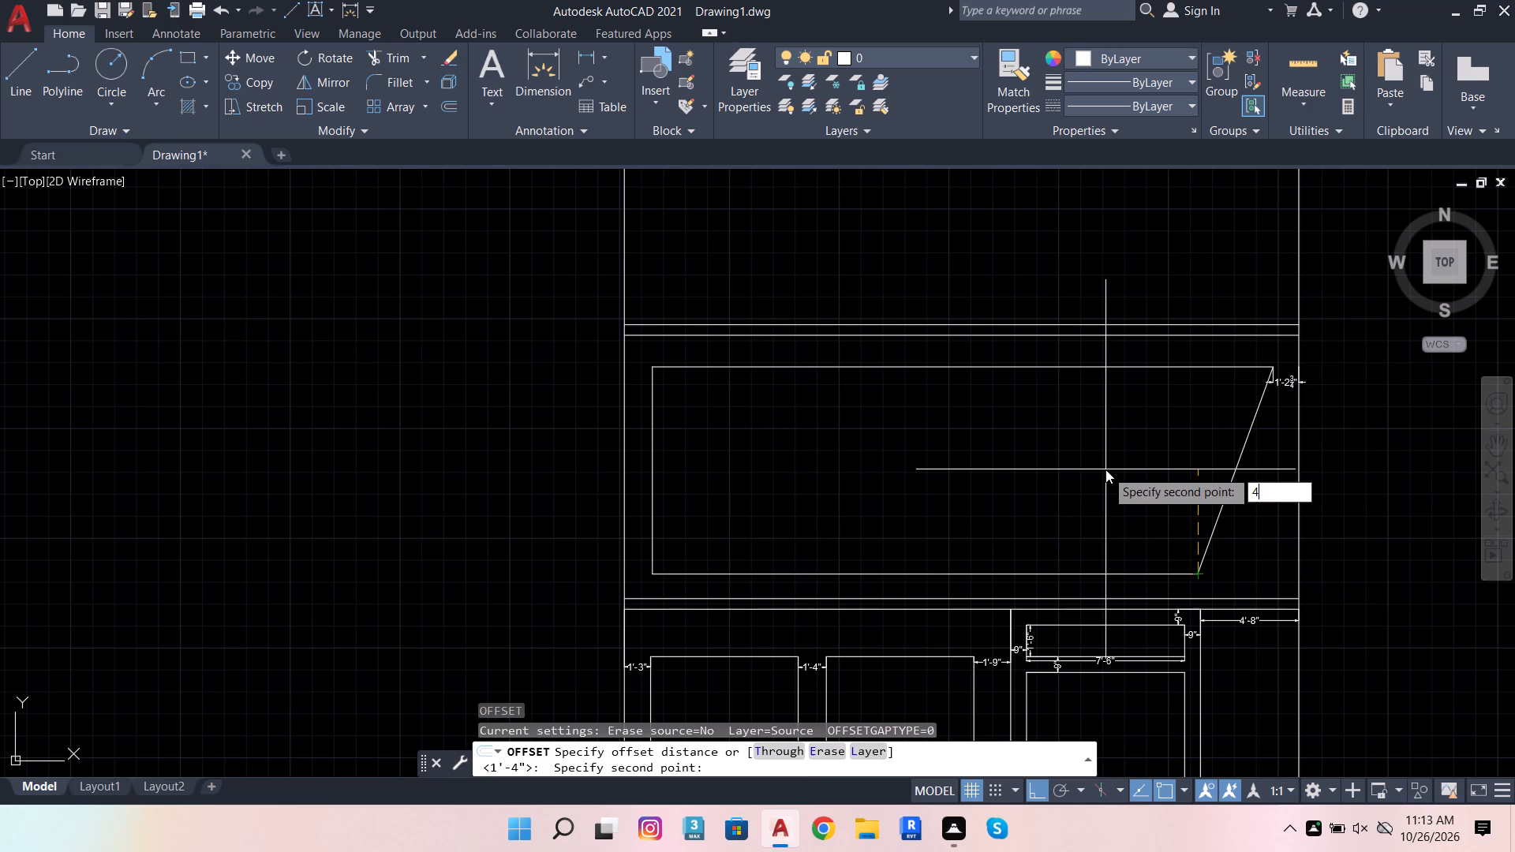
pyautogui.press('Return')
pyautogui.click(1105, 469)
pyautogui.click(1213, 535)
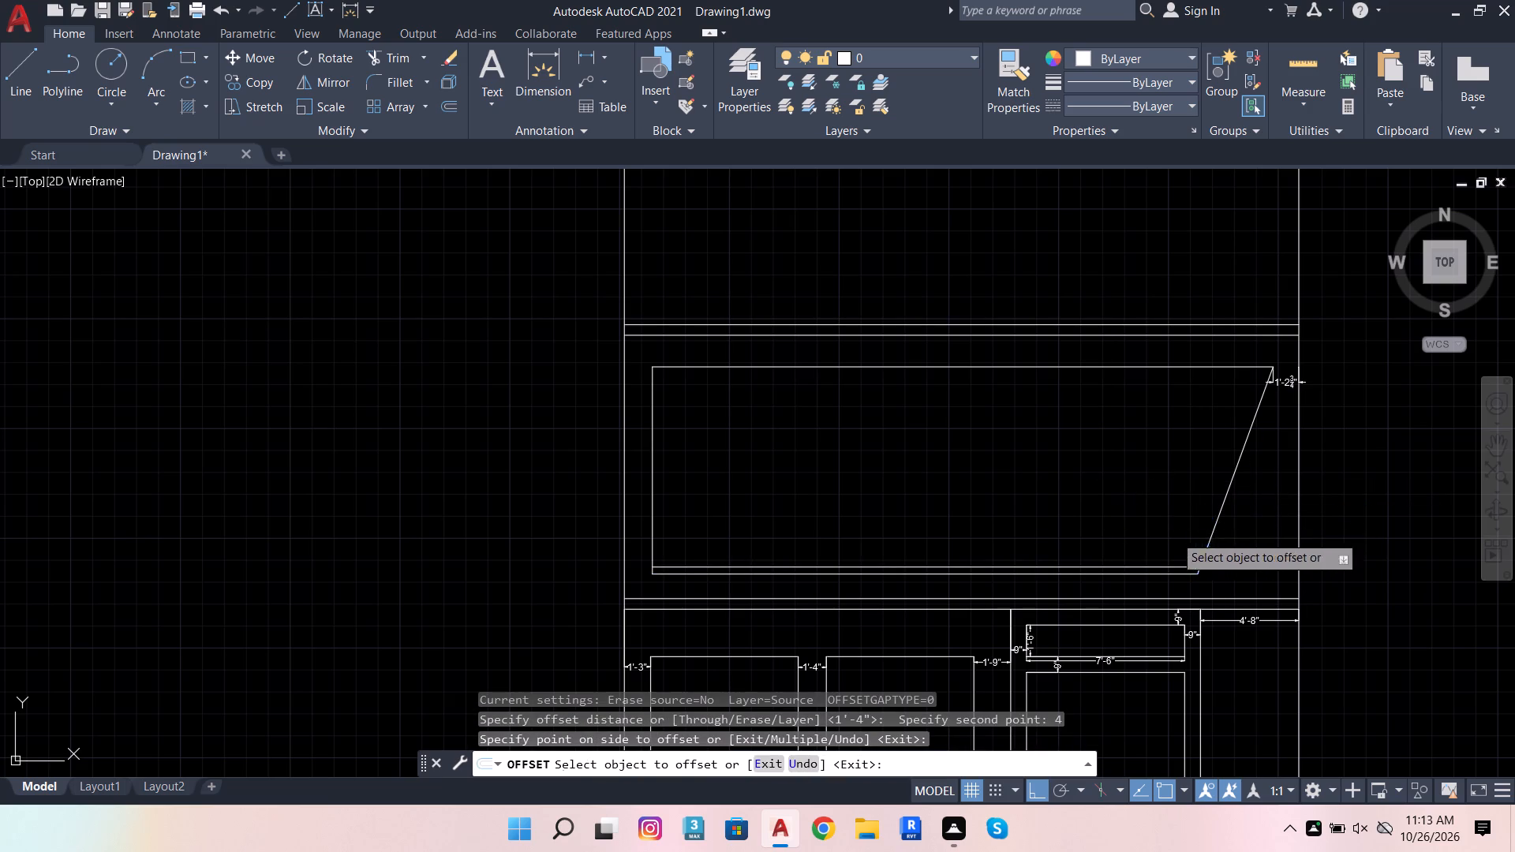
pyautogui.click(911, 490)
pyautogui.click(1083, 371)
pyautogui.click(1075, 416)
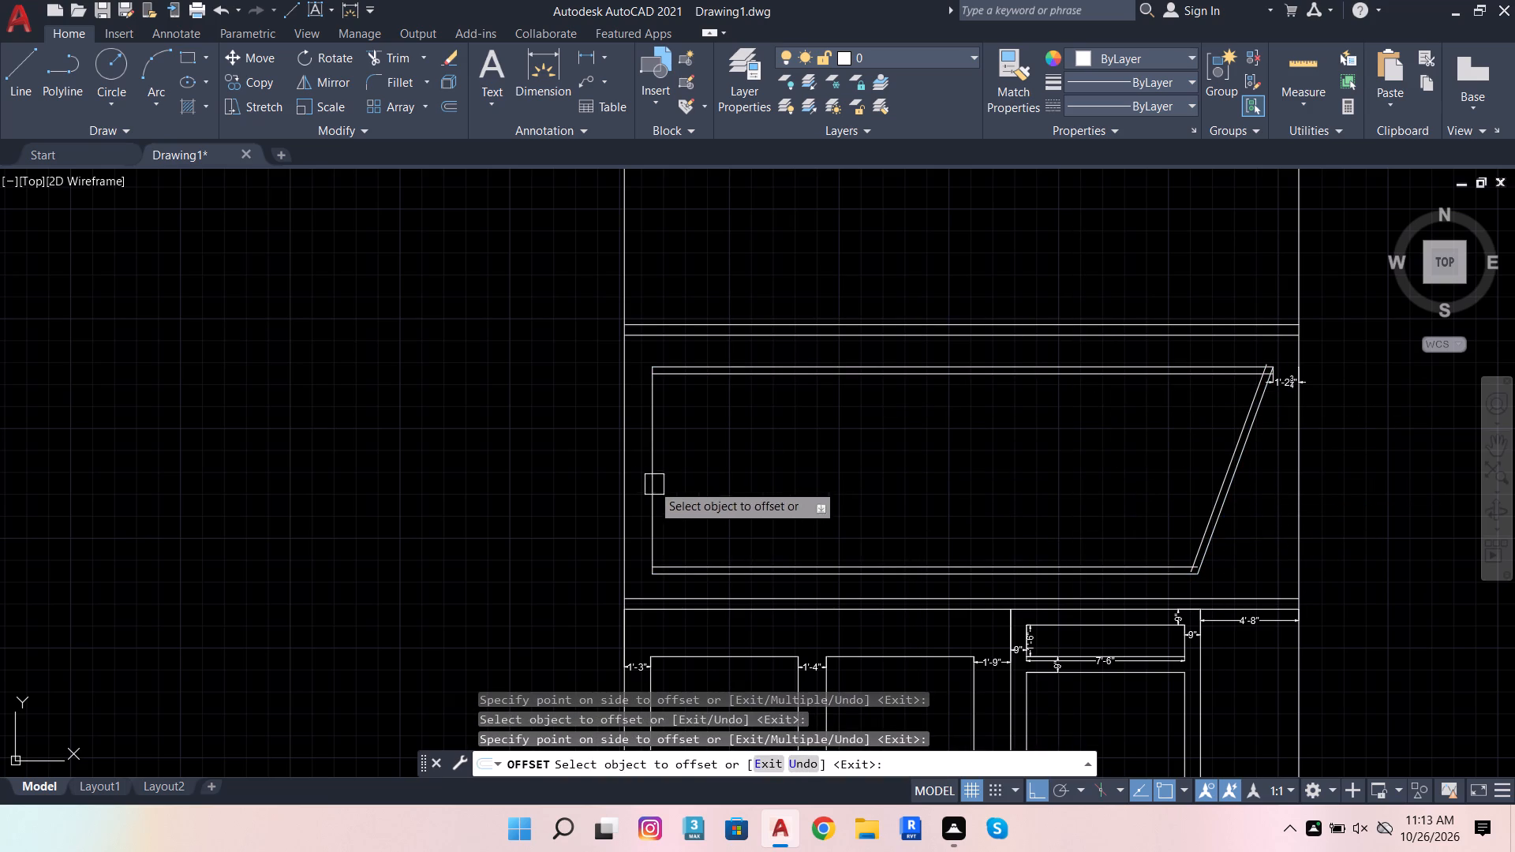
pyautogui.click(646, 482)
pyautogui.click(769, 511)
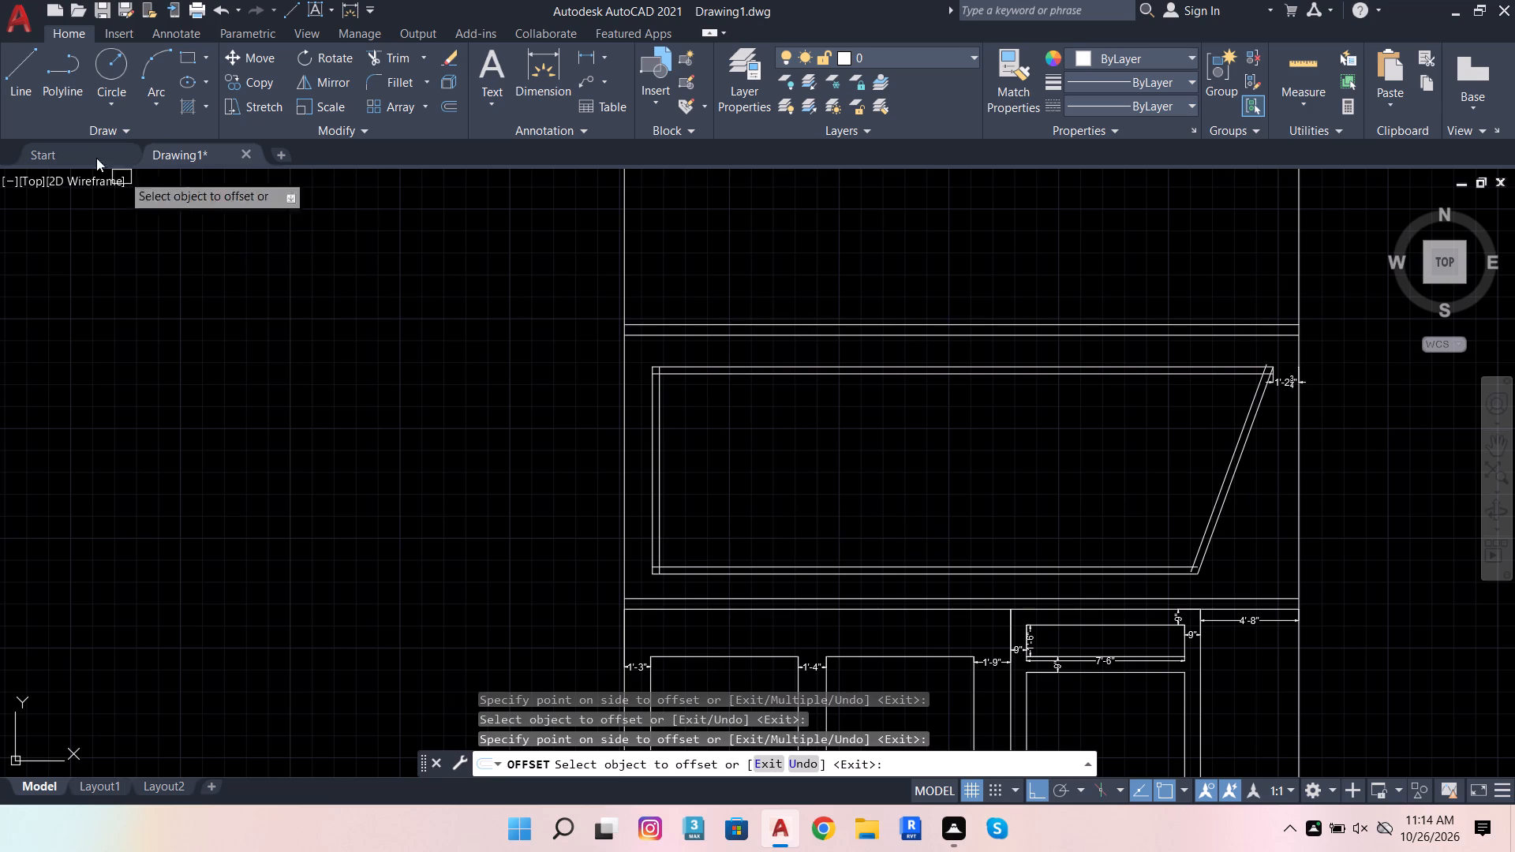
# Dimension the vertical gap between the middle storey's top line and the inner frame's top line near the left corner.
pyautogui.click(563, 61)
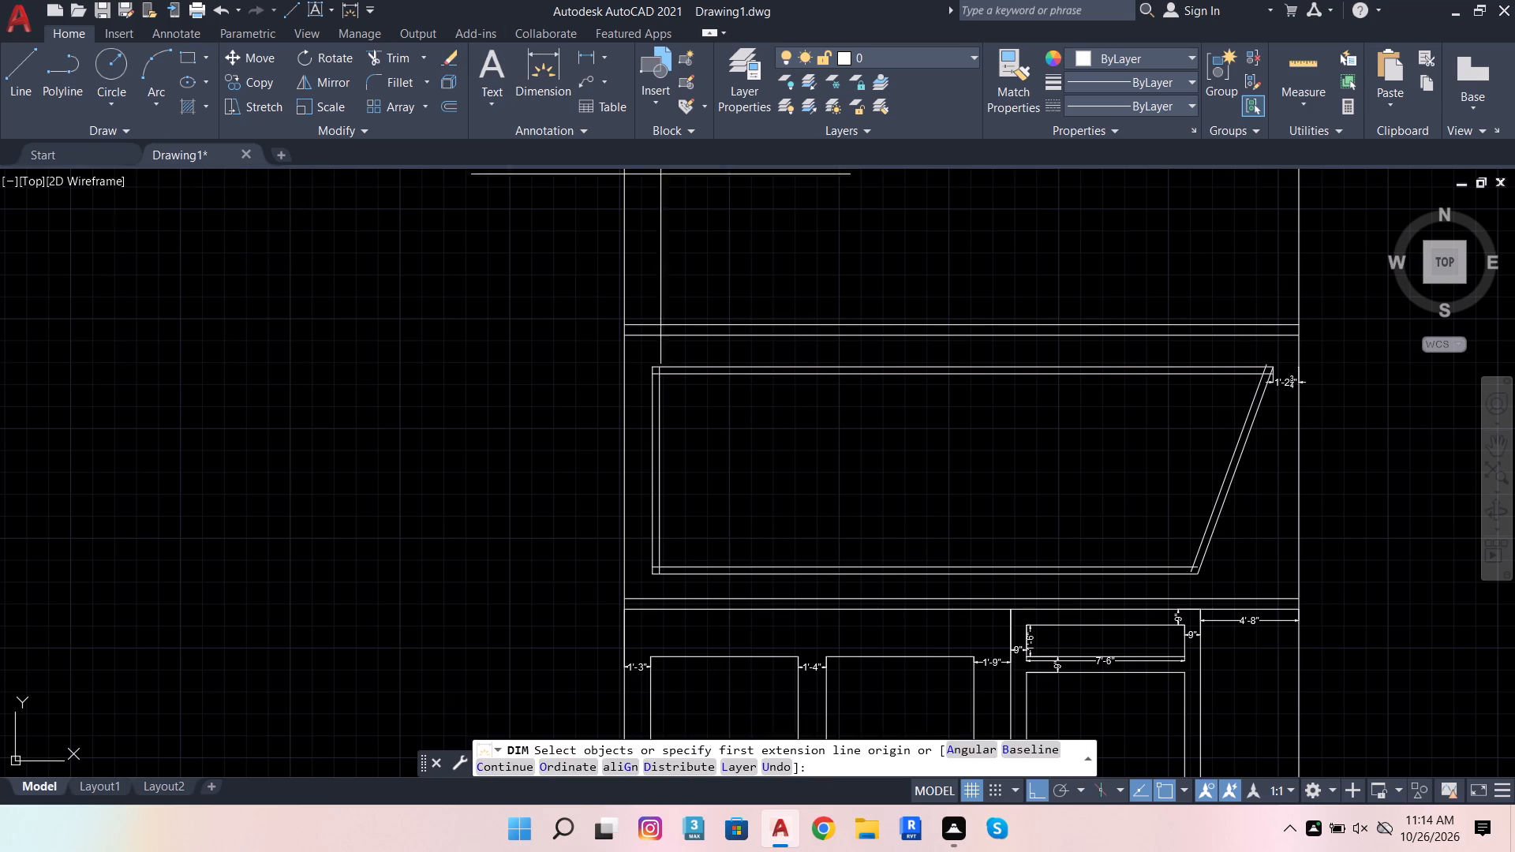
pyautogui.click(627, 337)
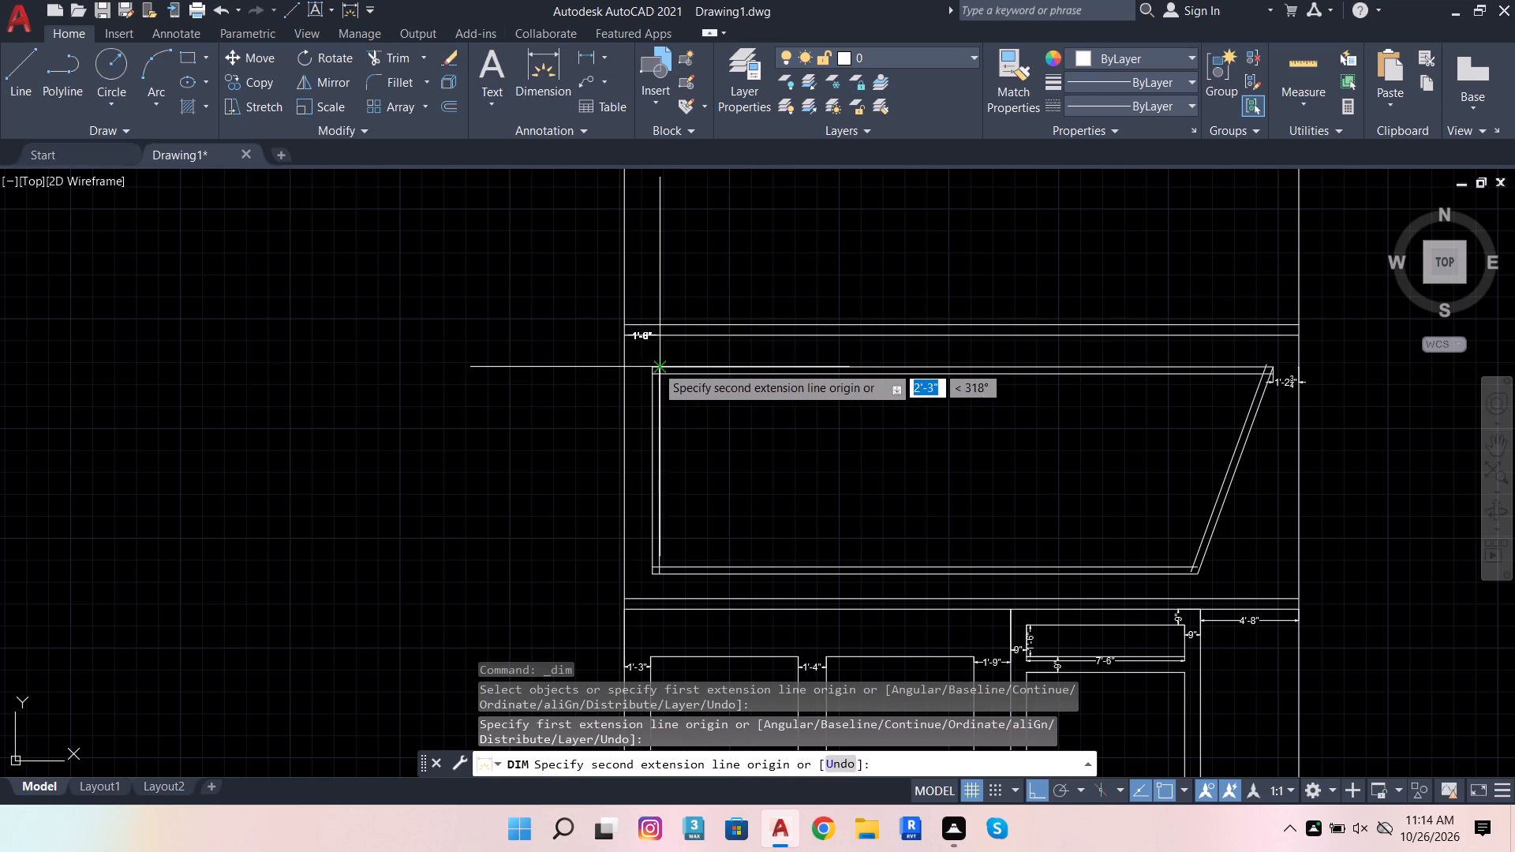
pyautogui.scroll(4, 634, 379)
pyautogui.click(735, 293)
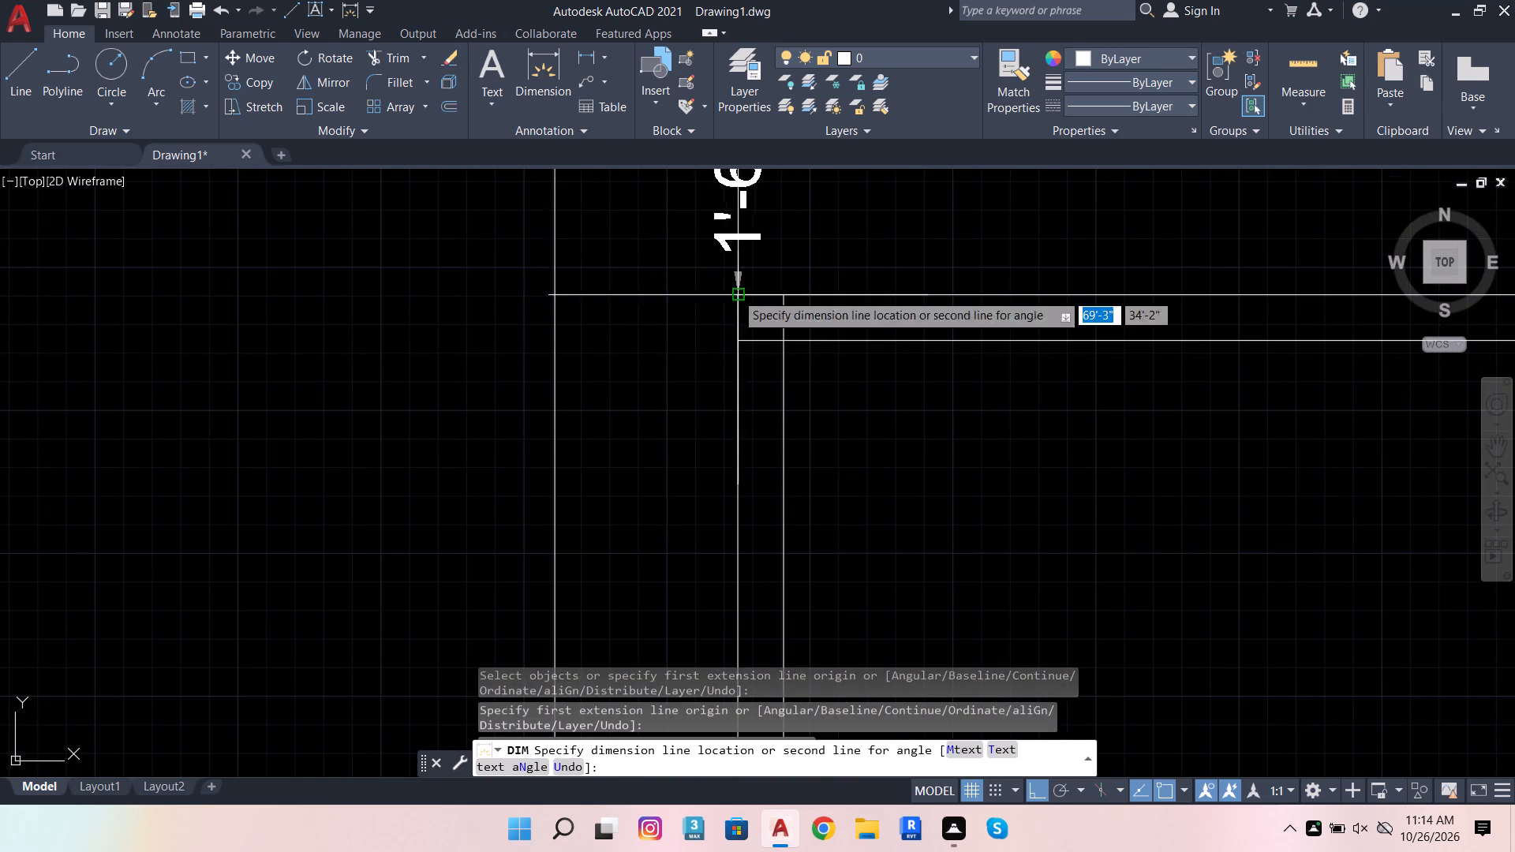
pyautogui.scroll(-3, 608, 353)
pyautogui.scroll(3, 770, 298)
pyautogui.click(768, 327)
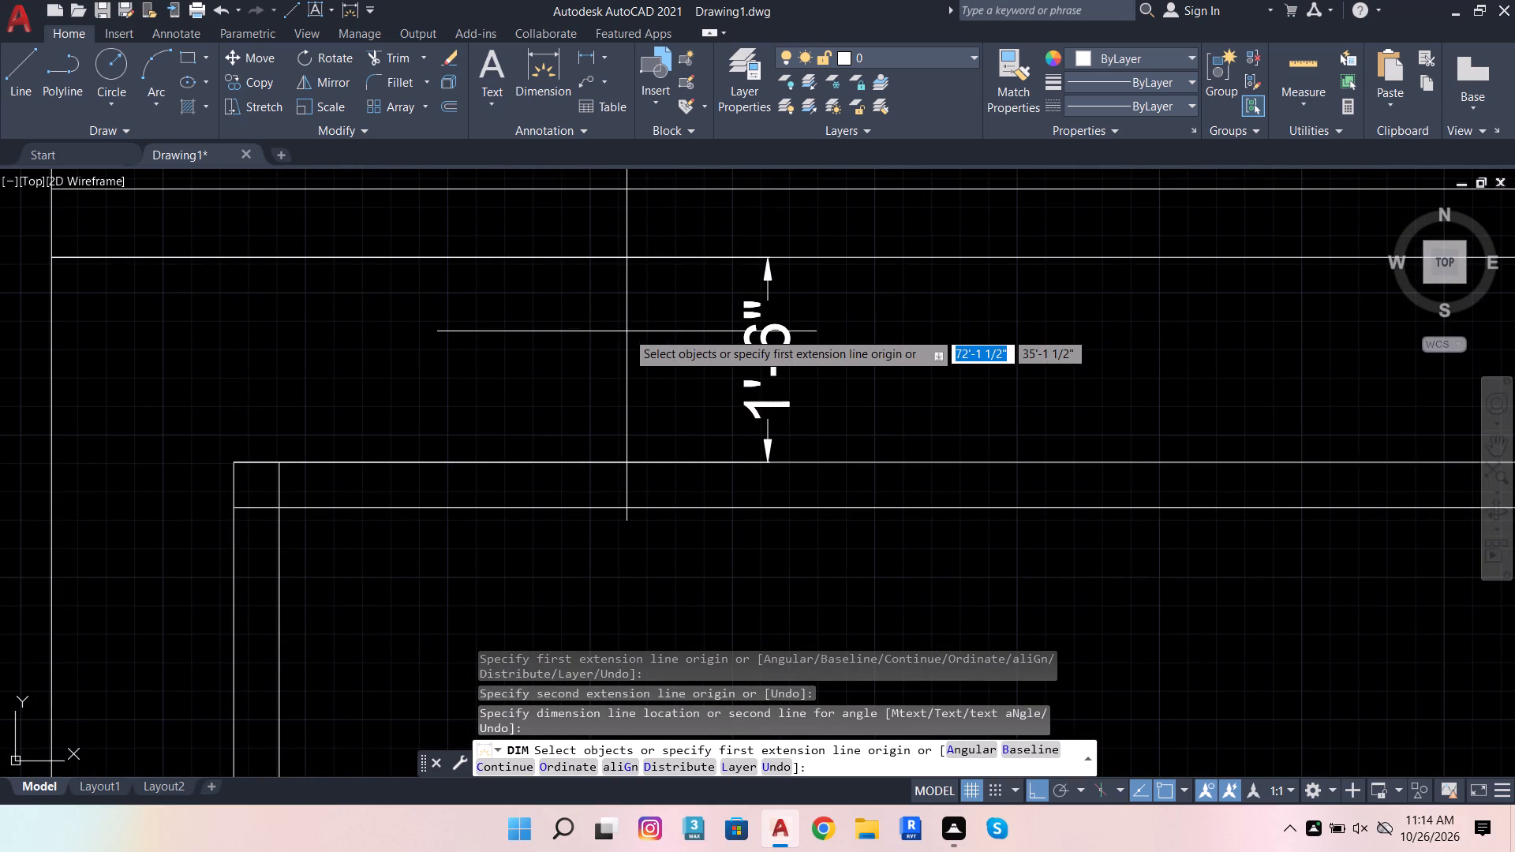
pyautogui.scroll(-1, 718, 399)
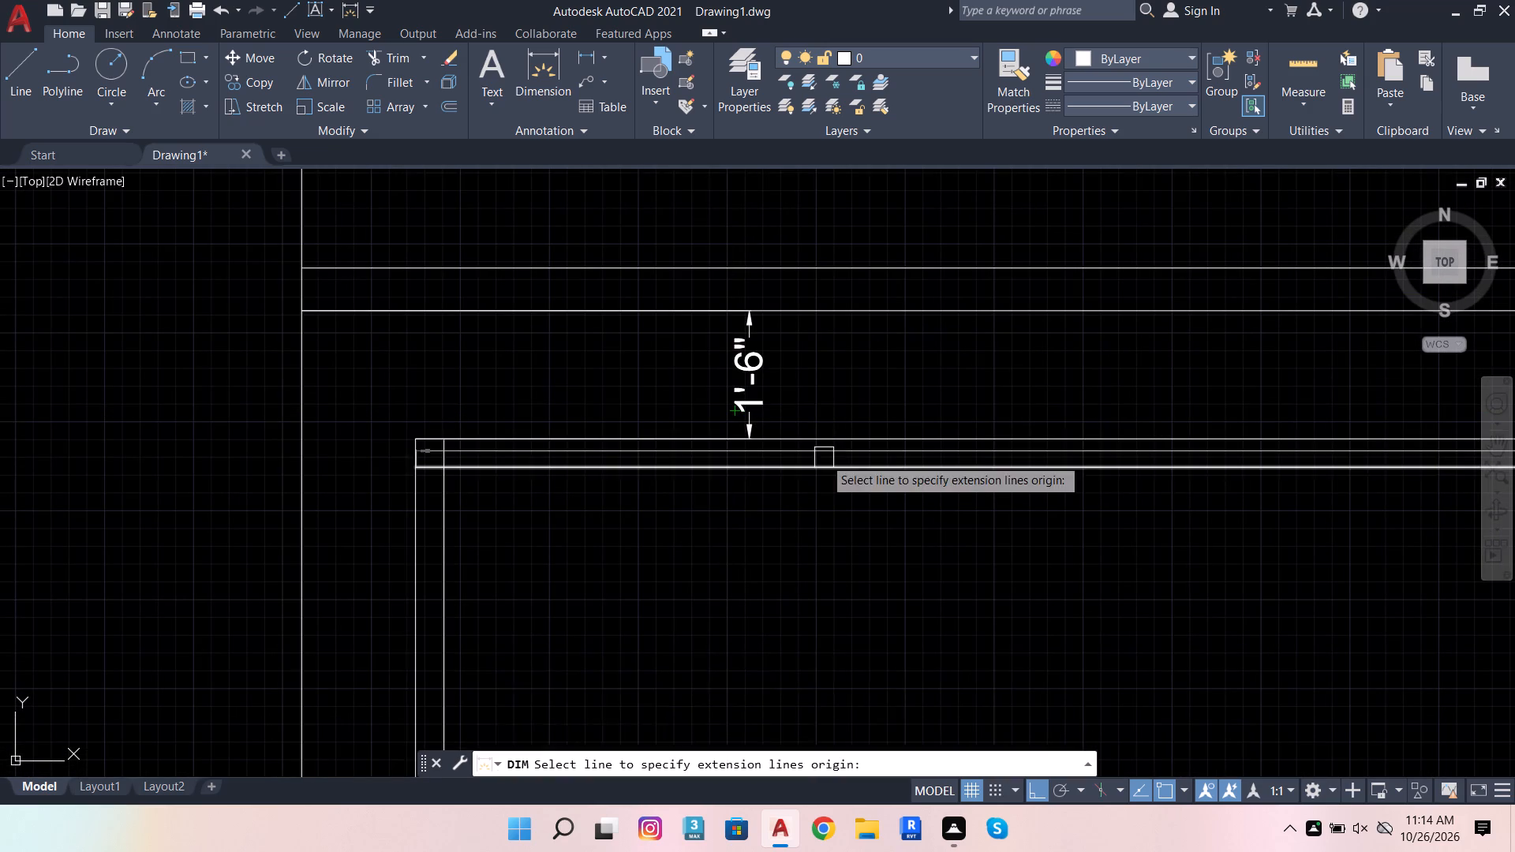
pyautogui.press('Escape')
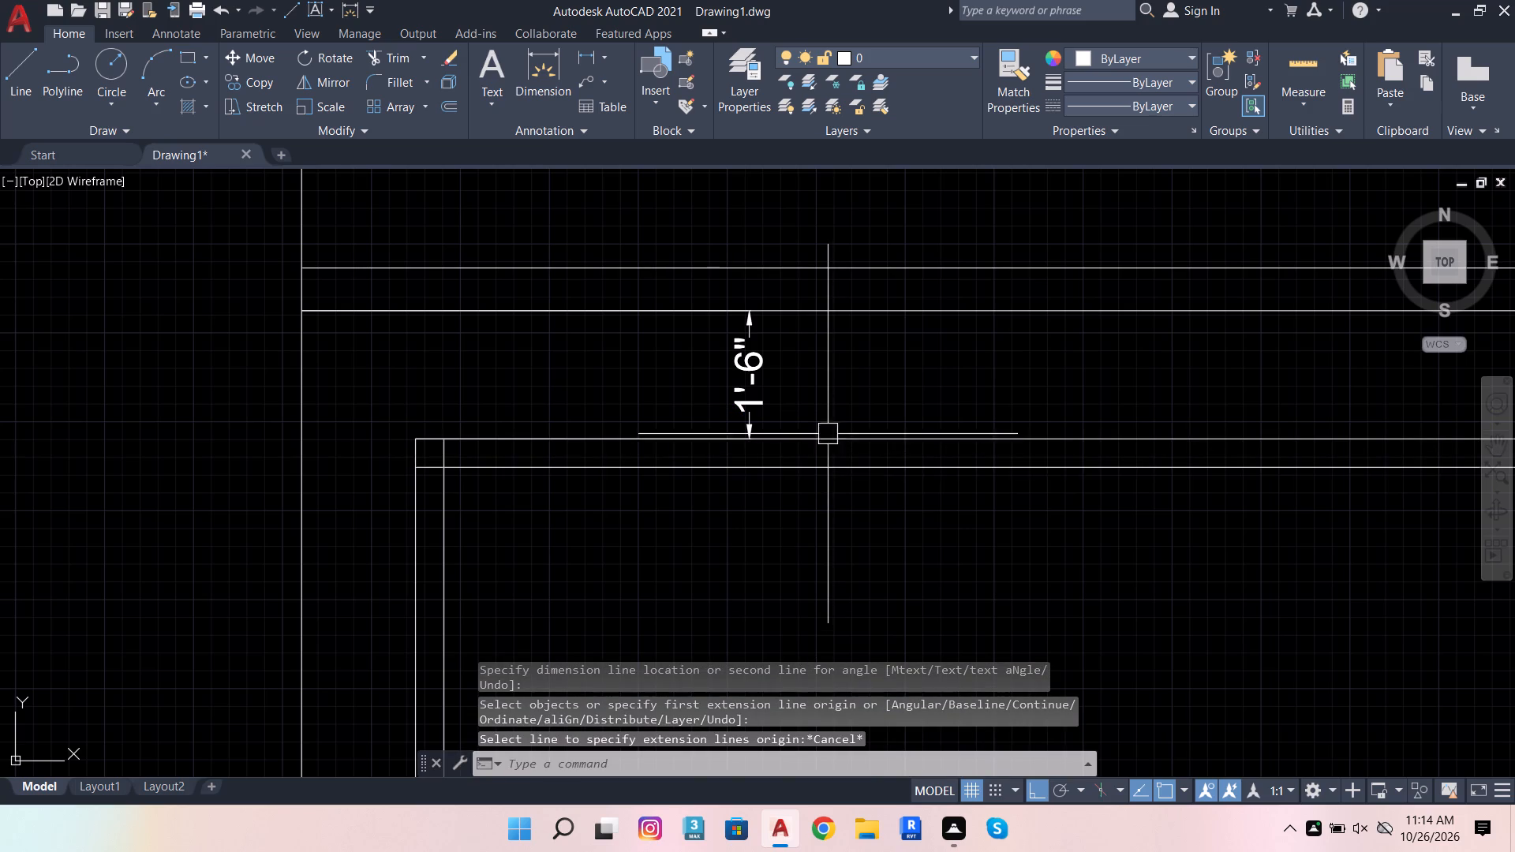
# Delete the 1'-6" gap dimension between the middle storey's top line and the inner frame.
pyautogui.click(821, 392)
pyautogui.click(728, 360)
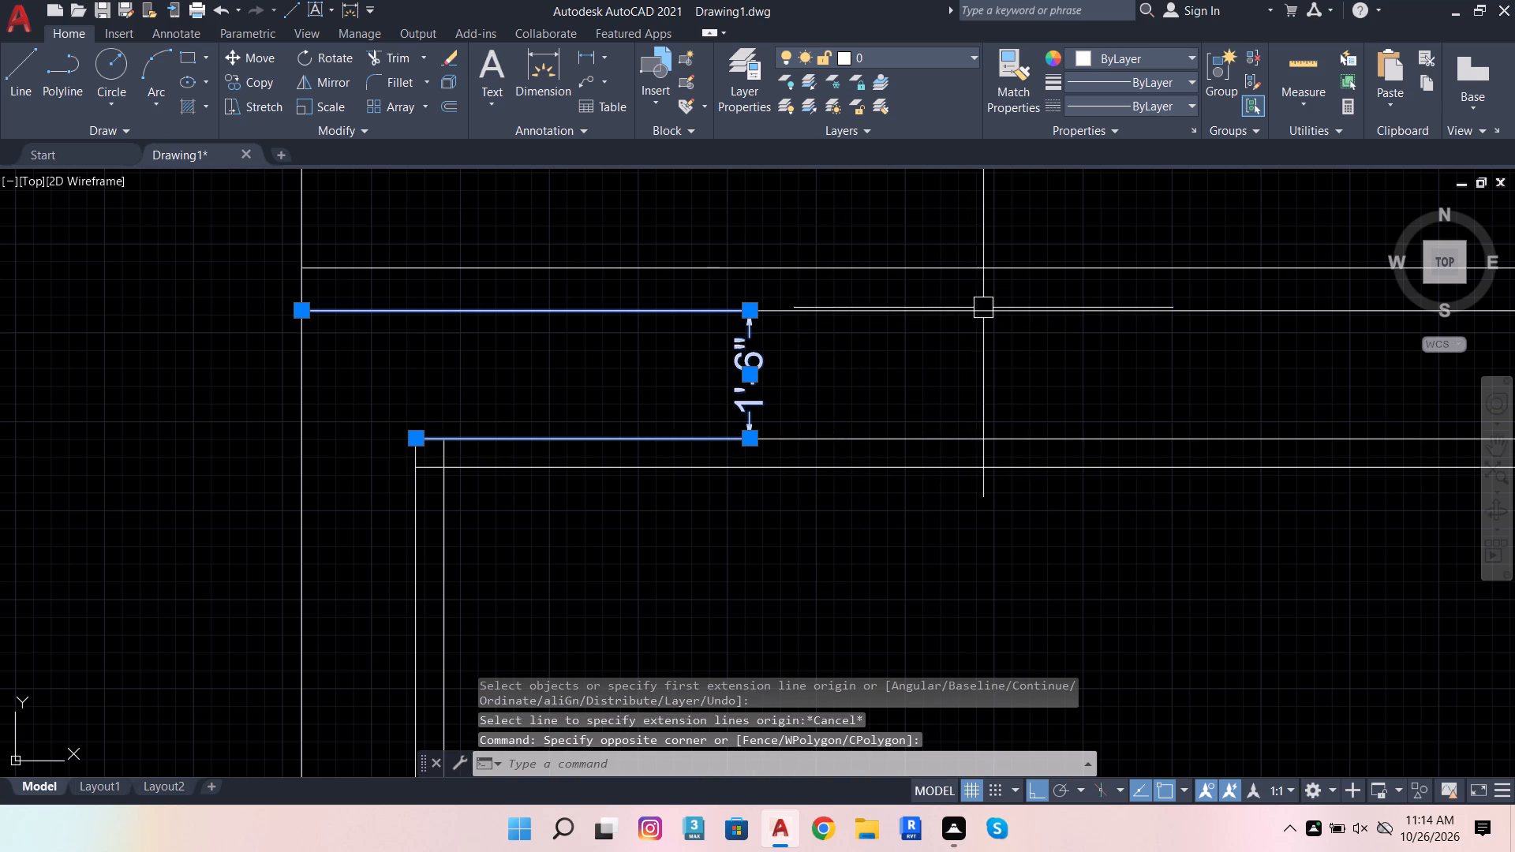
pyautogui.hotkey('shift', 'Delete')
# Move the inner frame's two top lines straight up by the 4" spacing between them.
pyautogui.click(728, 514)
pyautogui.click(654, 407)
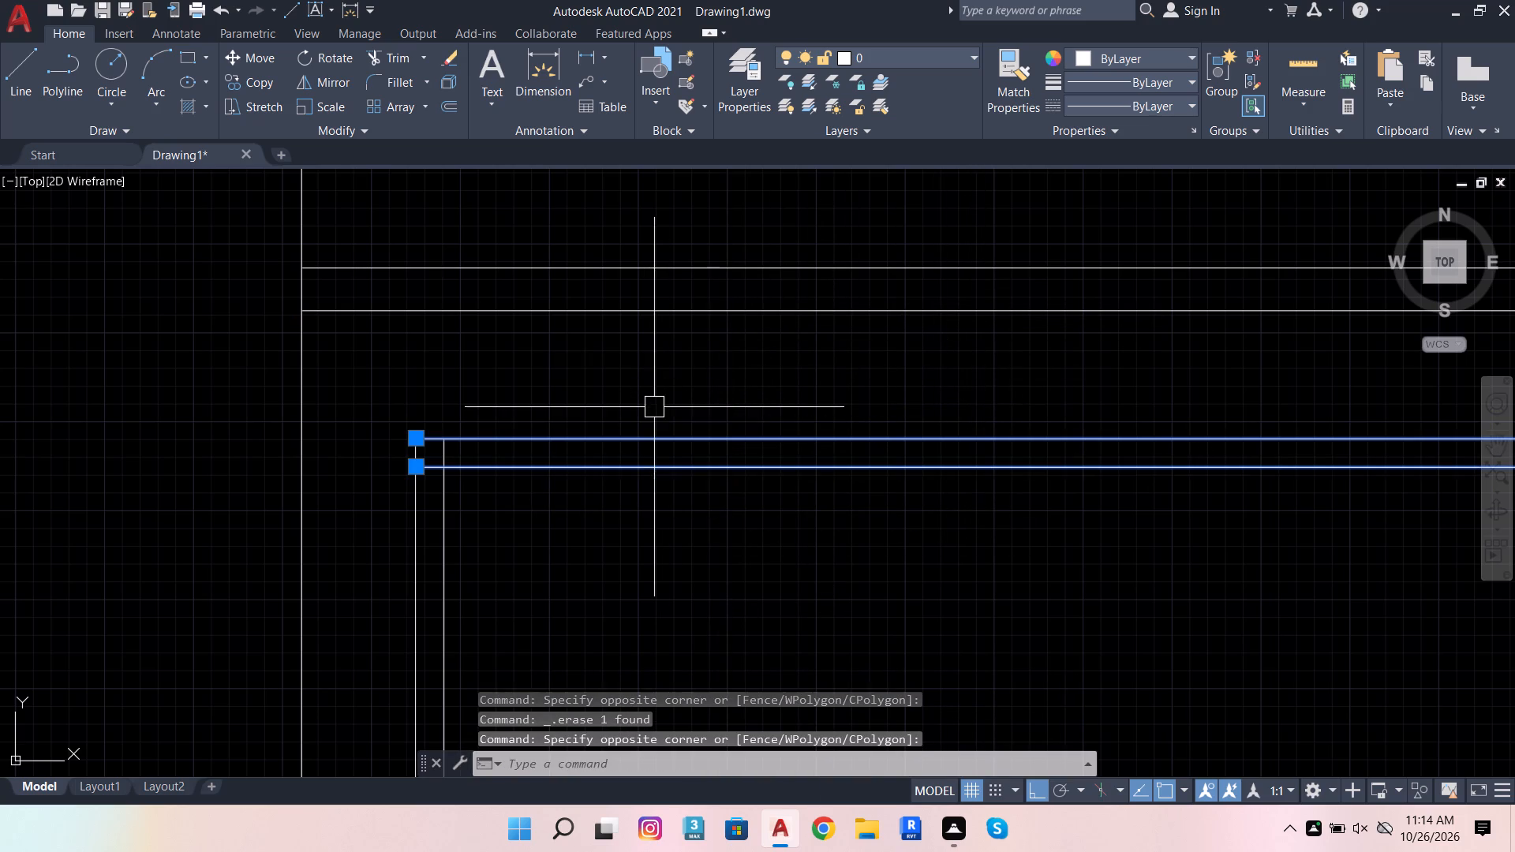
pyautogui.click(251, 62)
pyautogui.click(417, 466)
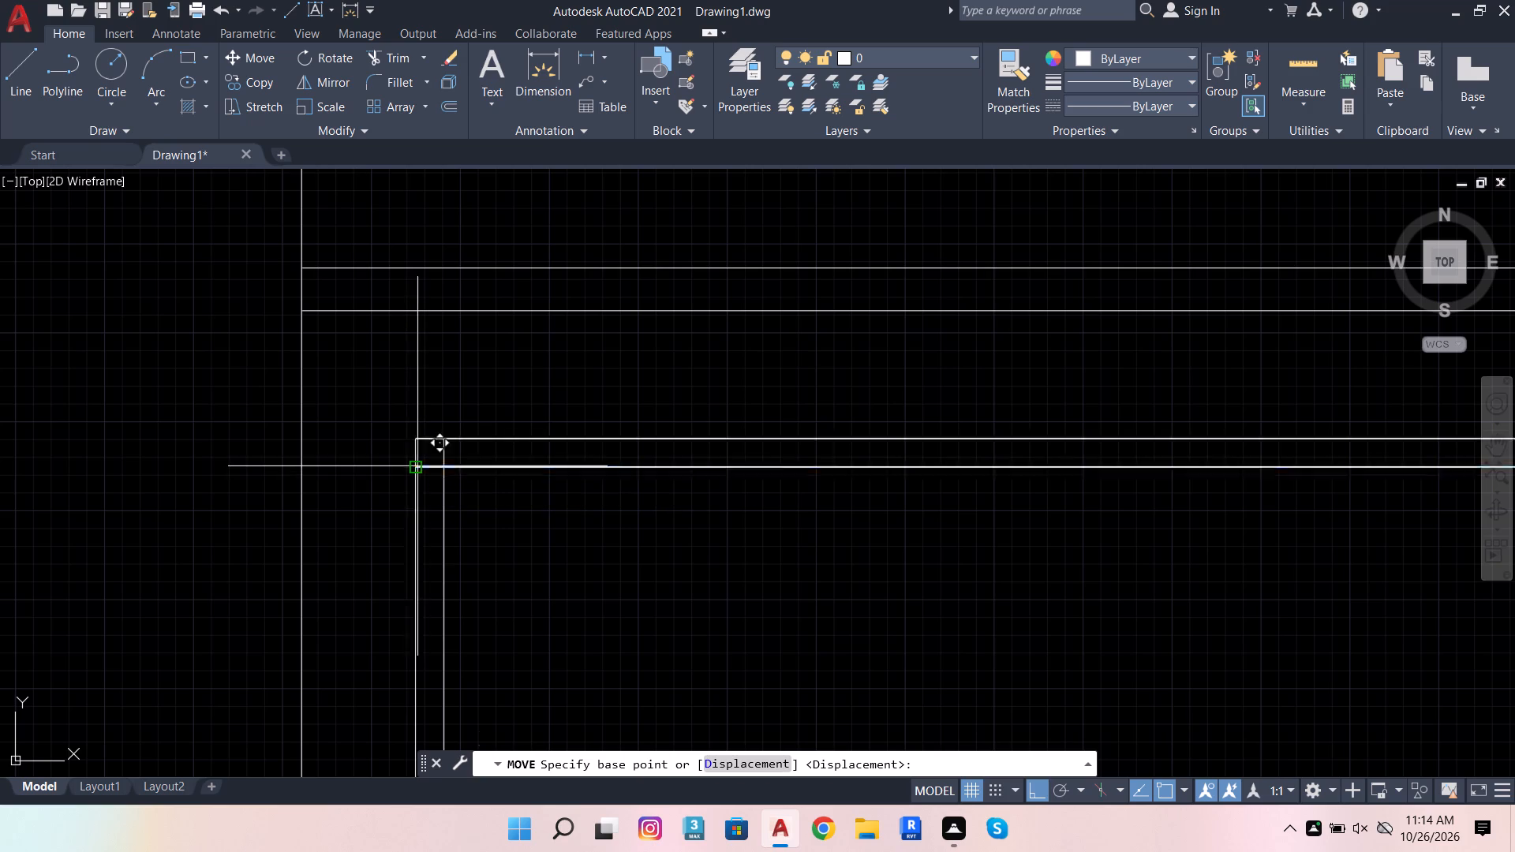
pyautogui.click(417, 437)
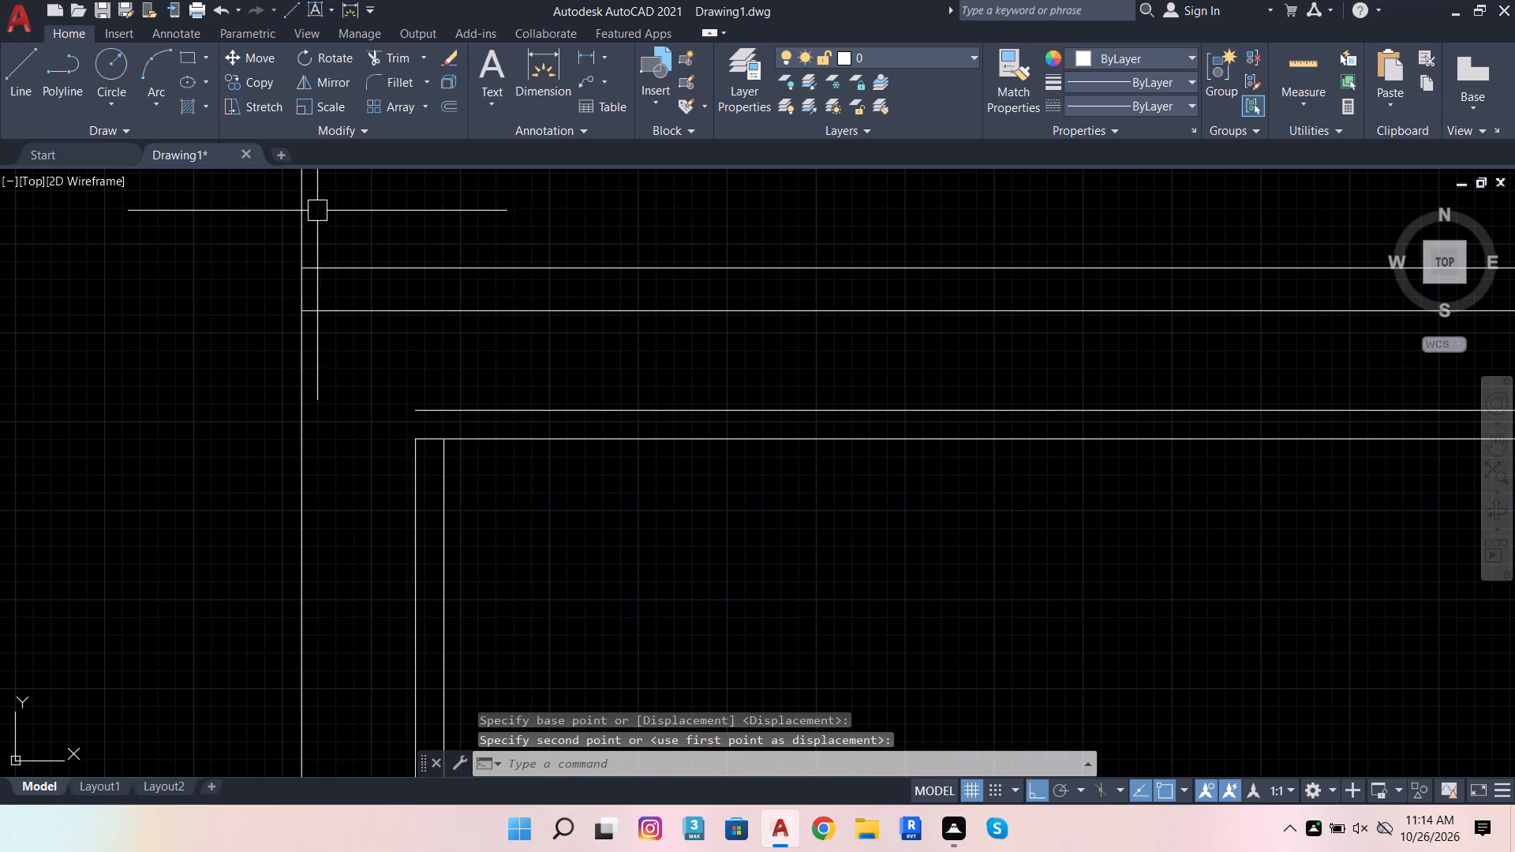
pyautogui.press('Escape')
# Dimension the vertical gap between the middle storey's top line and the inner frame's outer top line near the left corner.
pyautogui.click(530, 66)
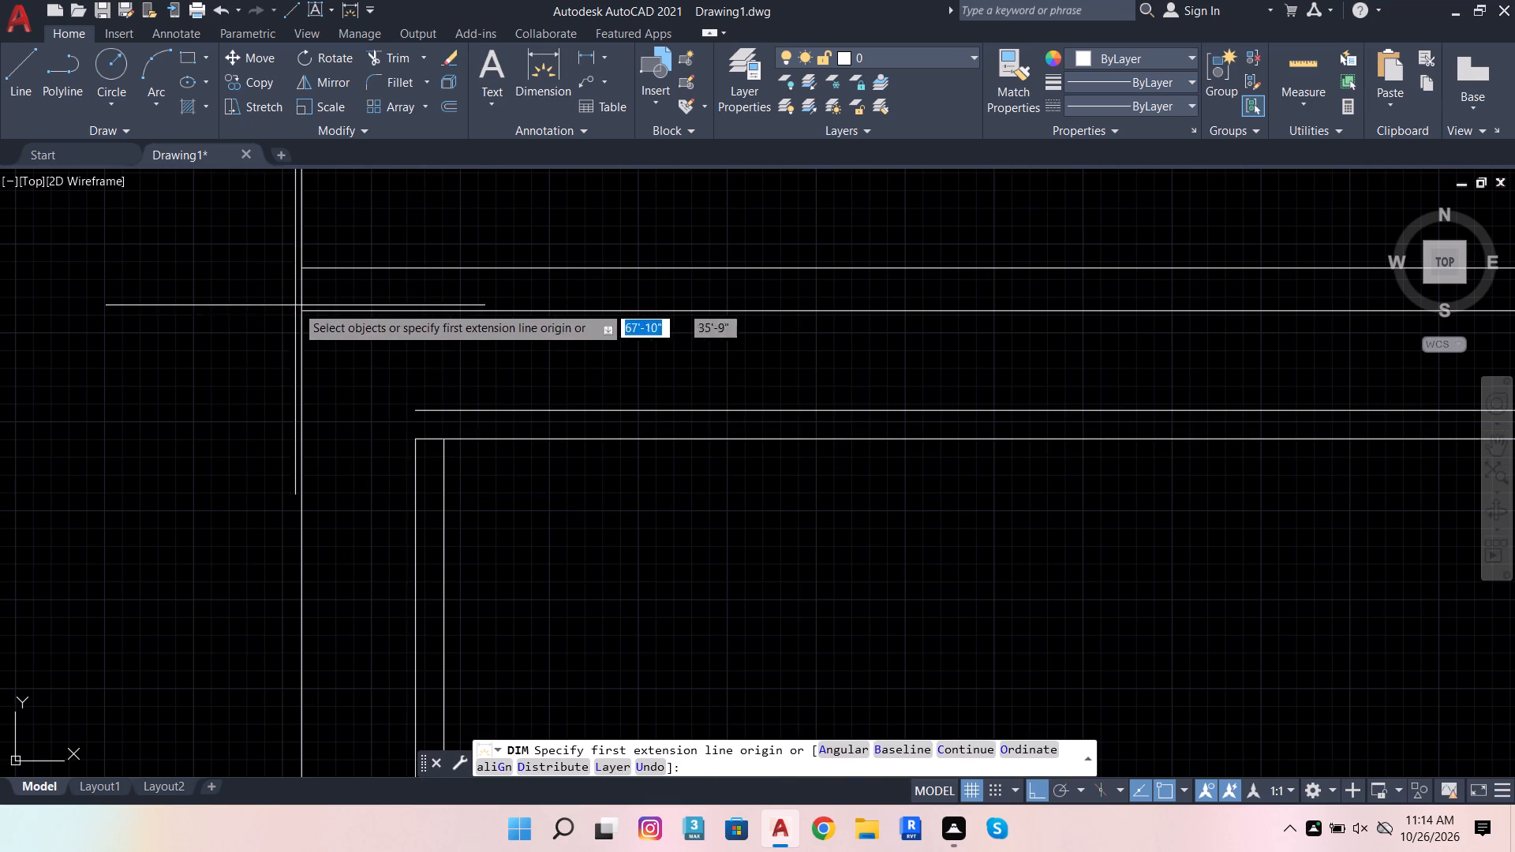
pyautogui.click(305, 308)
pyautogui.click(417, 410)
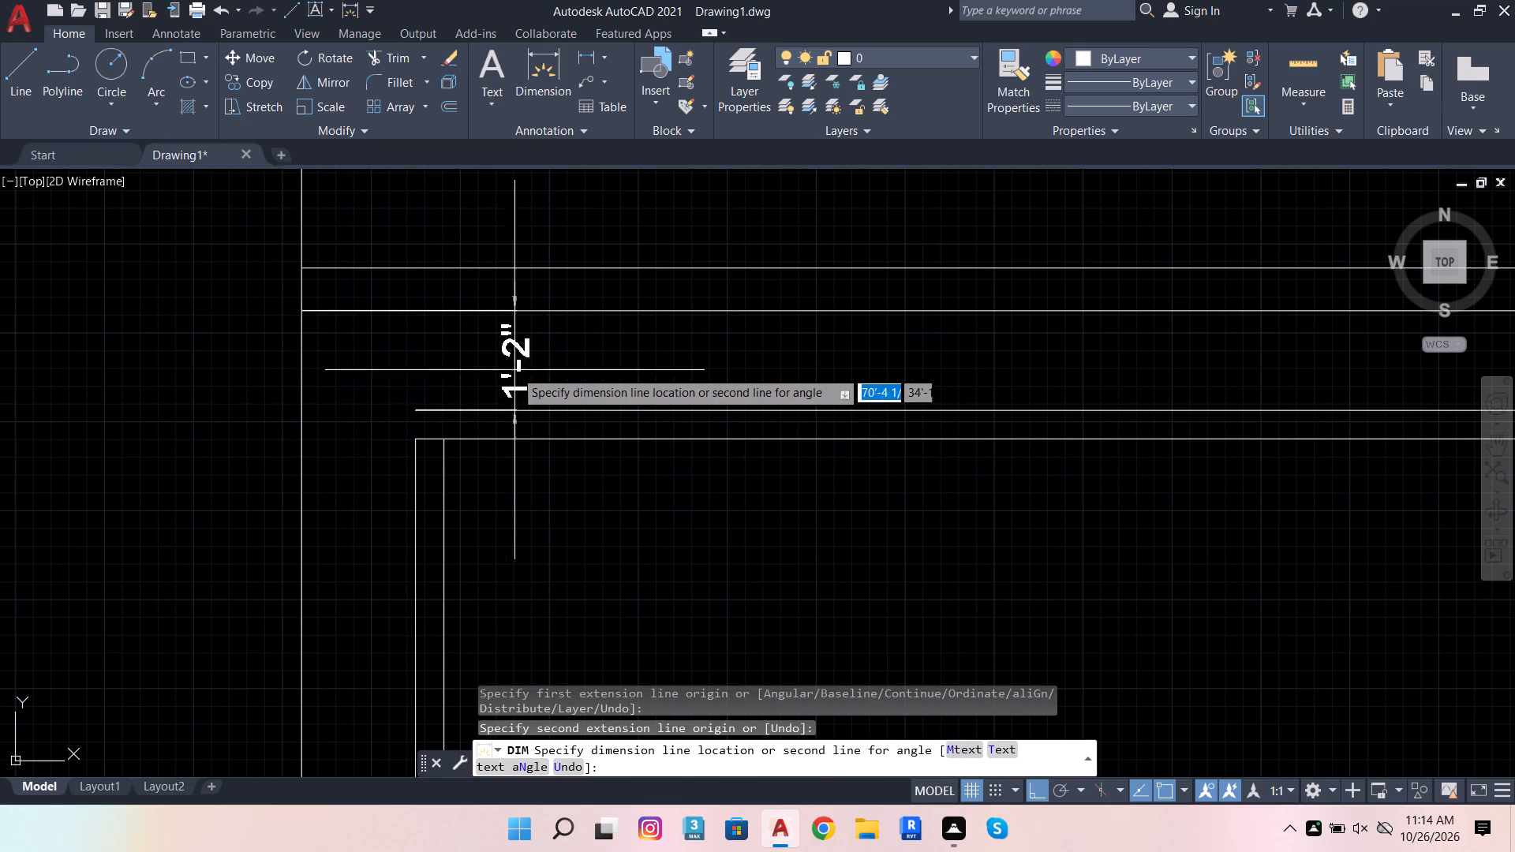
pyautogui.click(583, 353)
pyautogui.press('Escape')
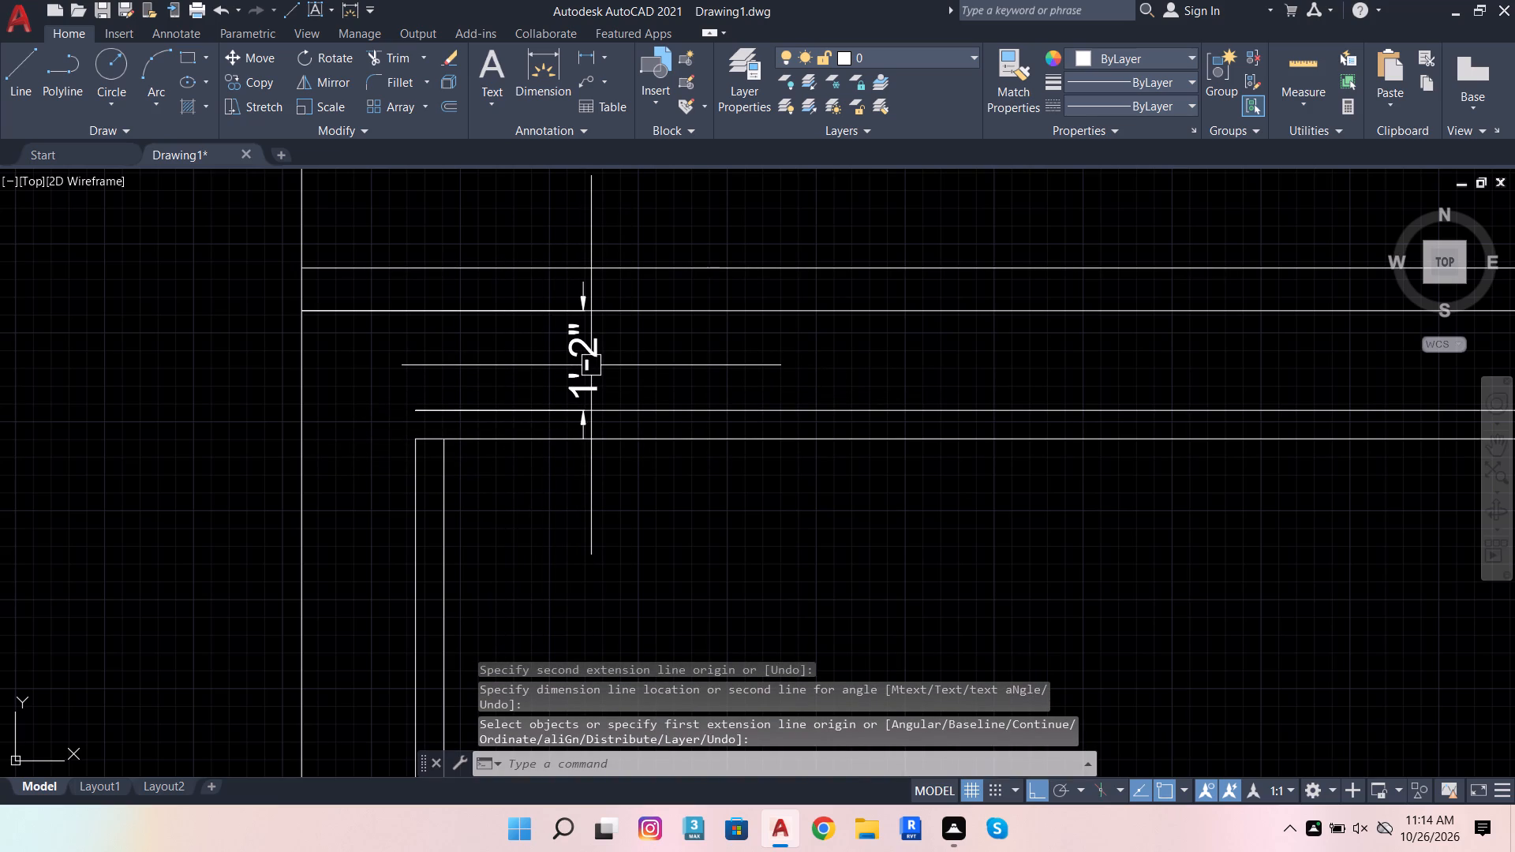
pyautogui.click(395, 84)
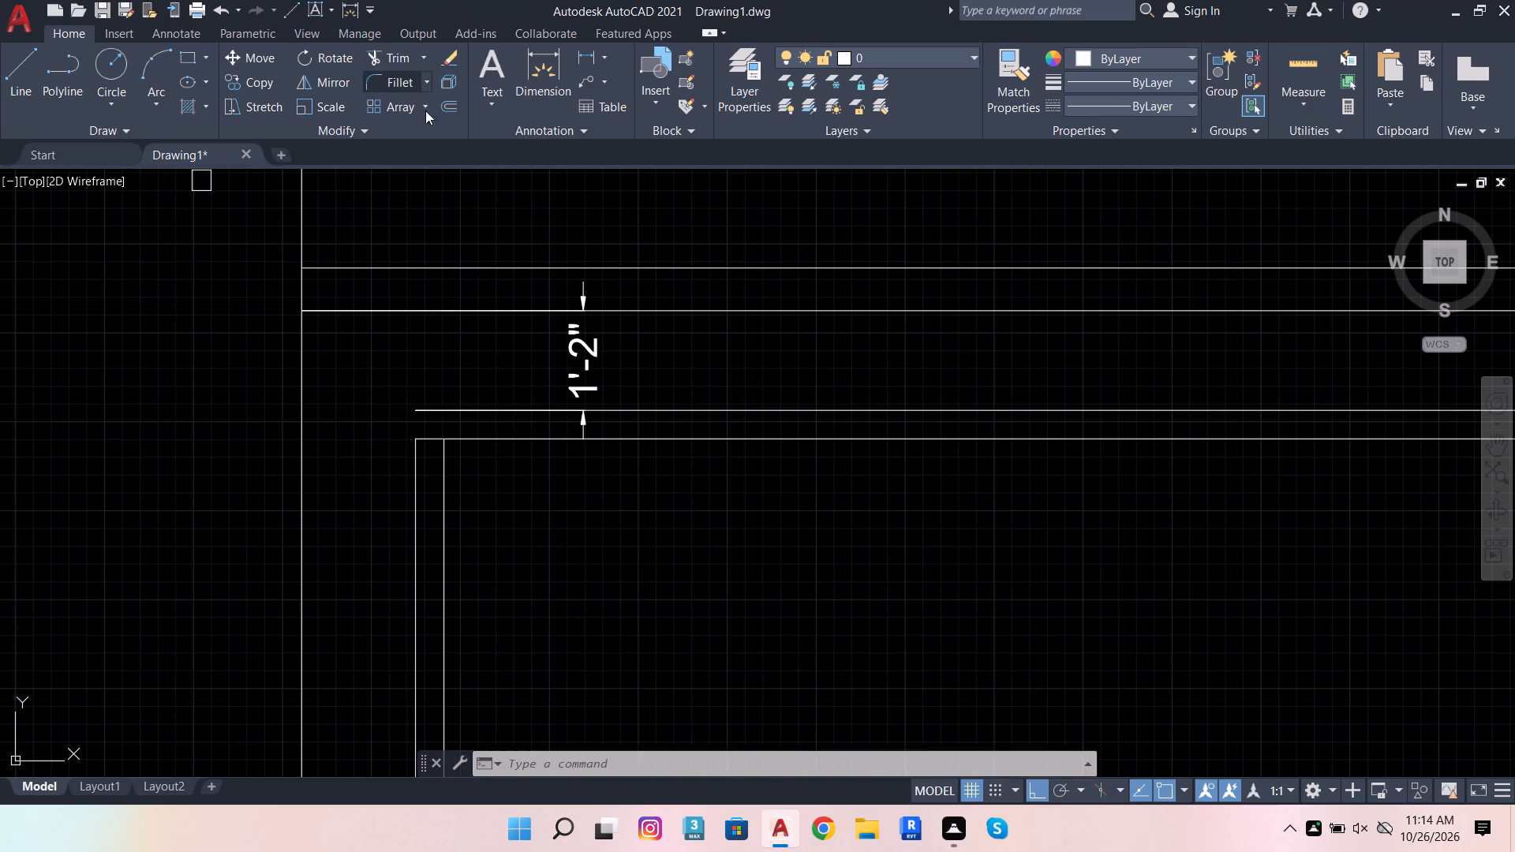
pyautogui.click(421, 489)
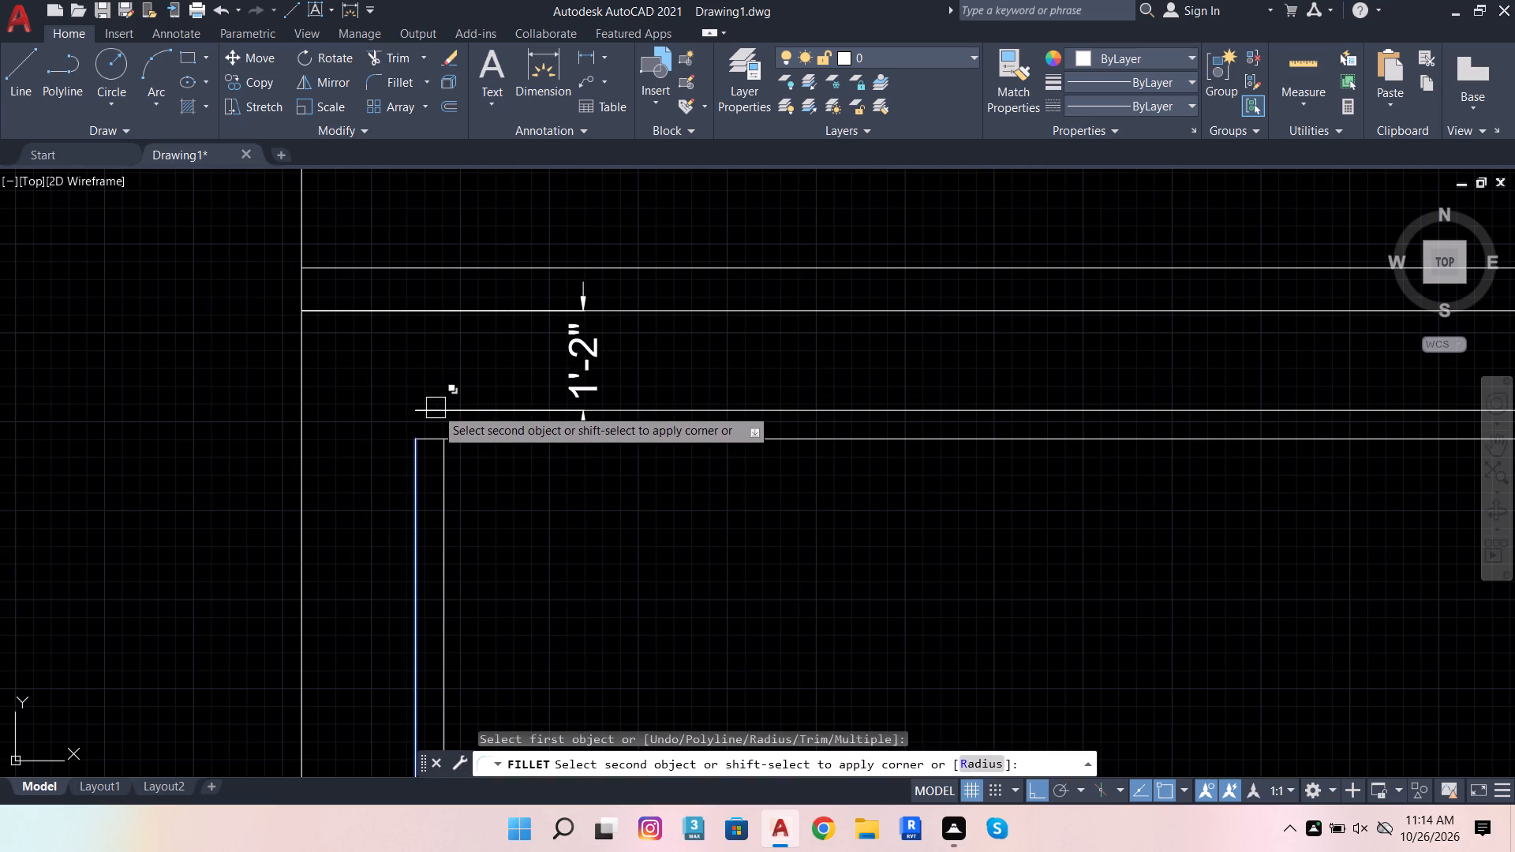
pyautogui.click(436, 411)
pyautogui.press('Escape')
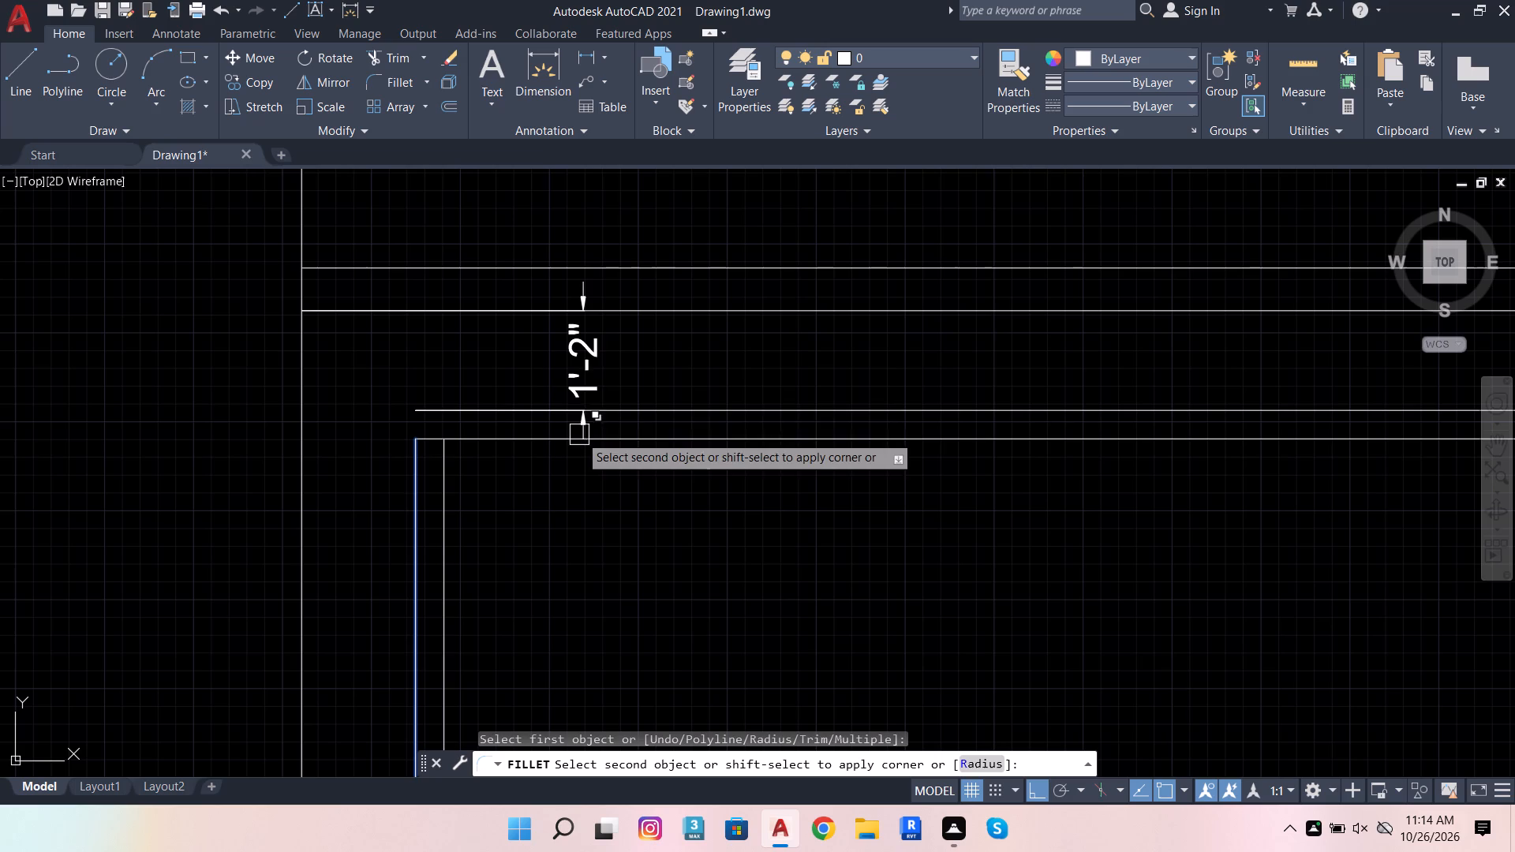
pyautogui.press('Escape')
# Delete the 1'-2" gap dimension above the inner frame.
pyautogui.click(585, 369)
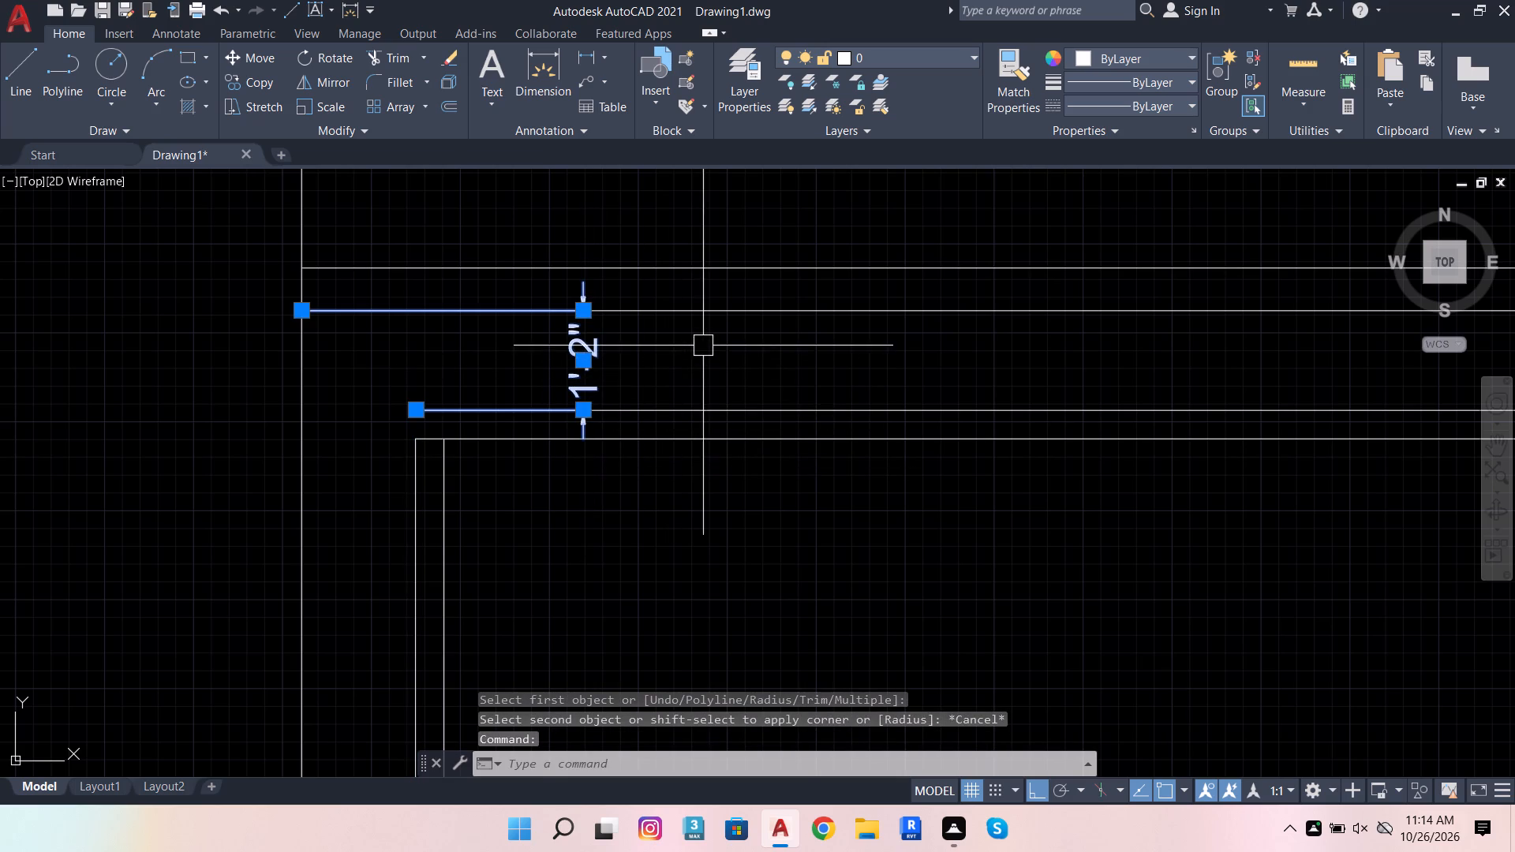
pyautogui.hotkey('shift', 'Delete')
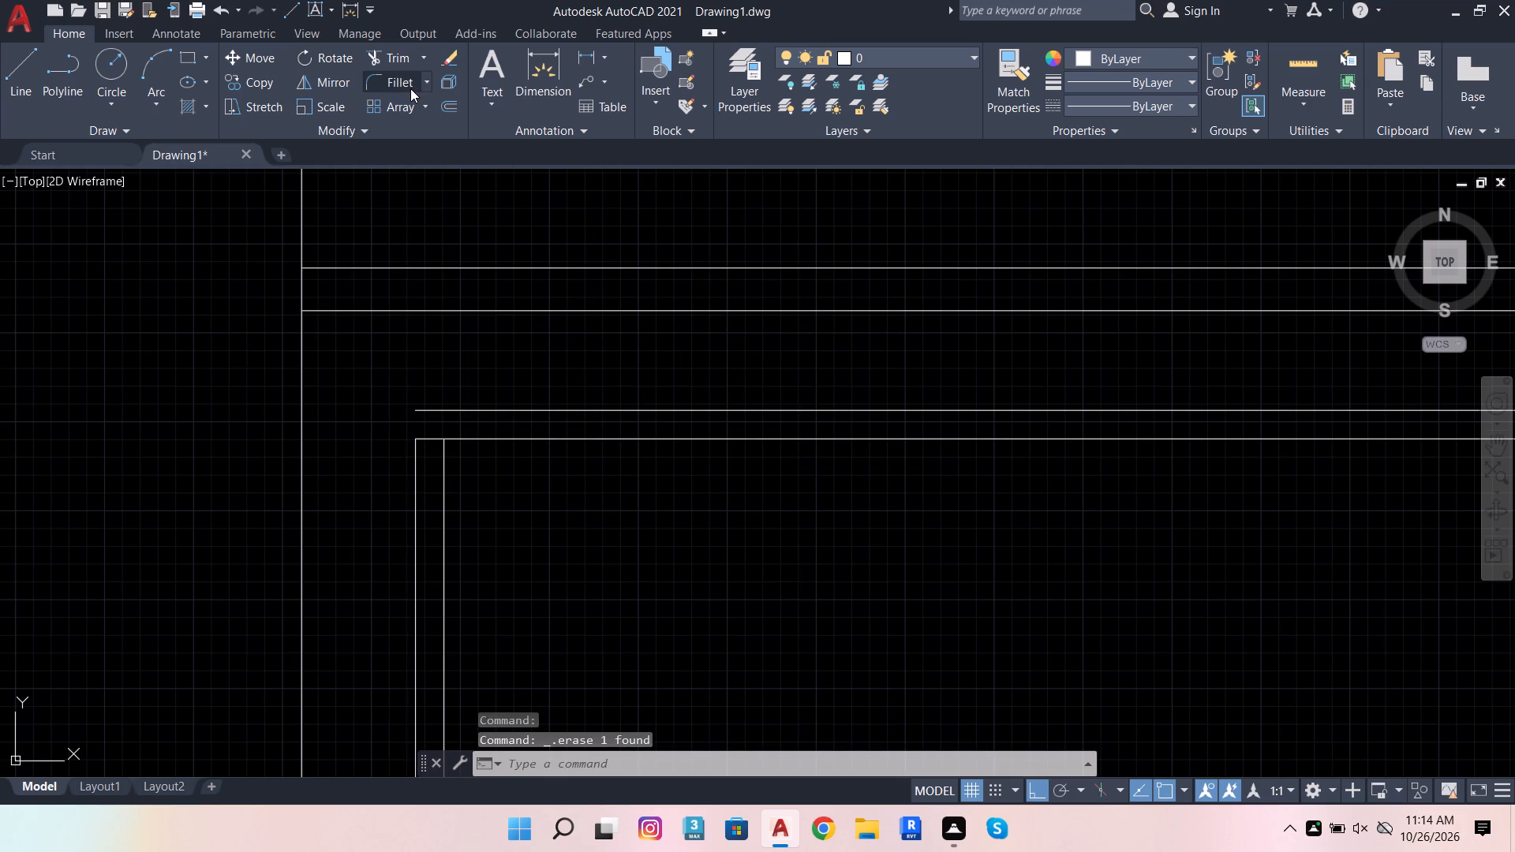
# Fillet the frame's outer left line with its outer top line into a closed corner.
pyautogui.click(410, 88)
pyautogui.click(412, 487)
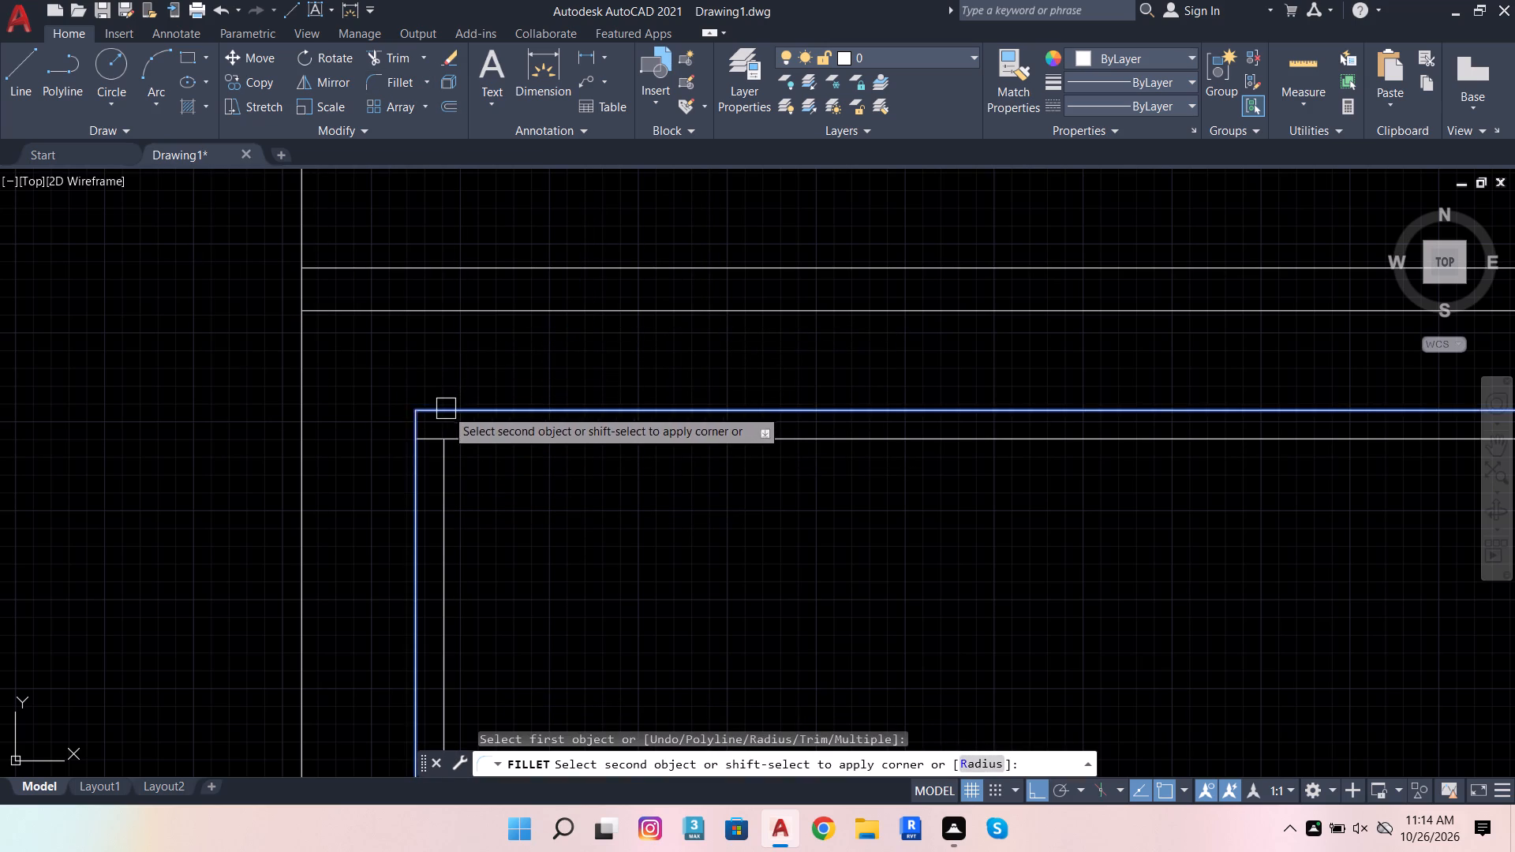
pyautogui.click(446, 409)
# Trim the overhanging inner line ends at the frame's top-left, bottom-left and bottom-right corners.
pyautogui.click(389, 59)
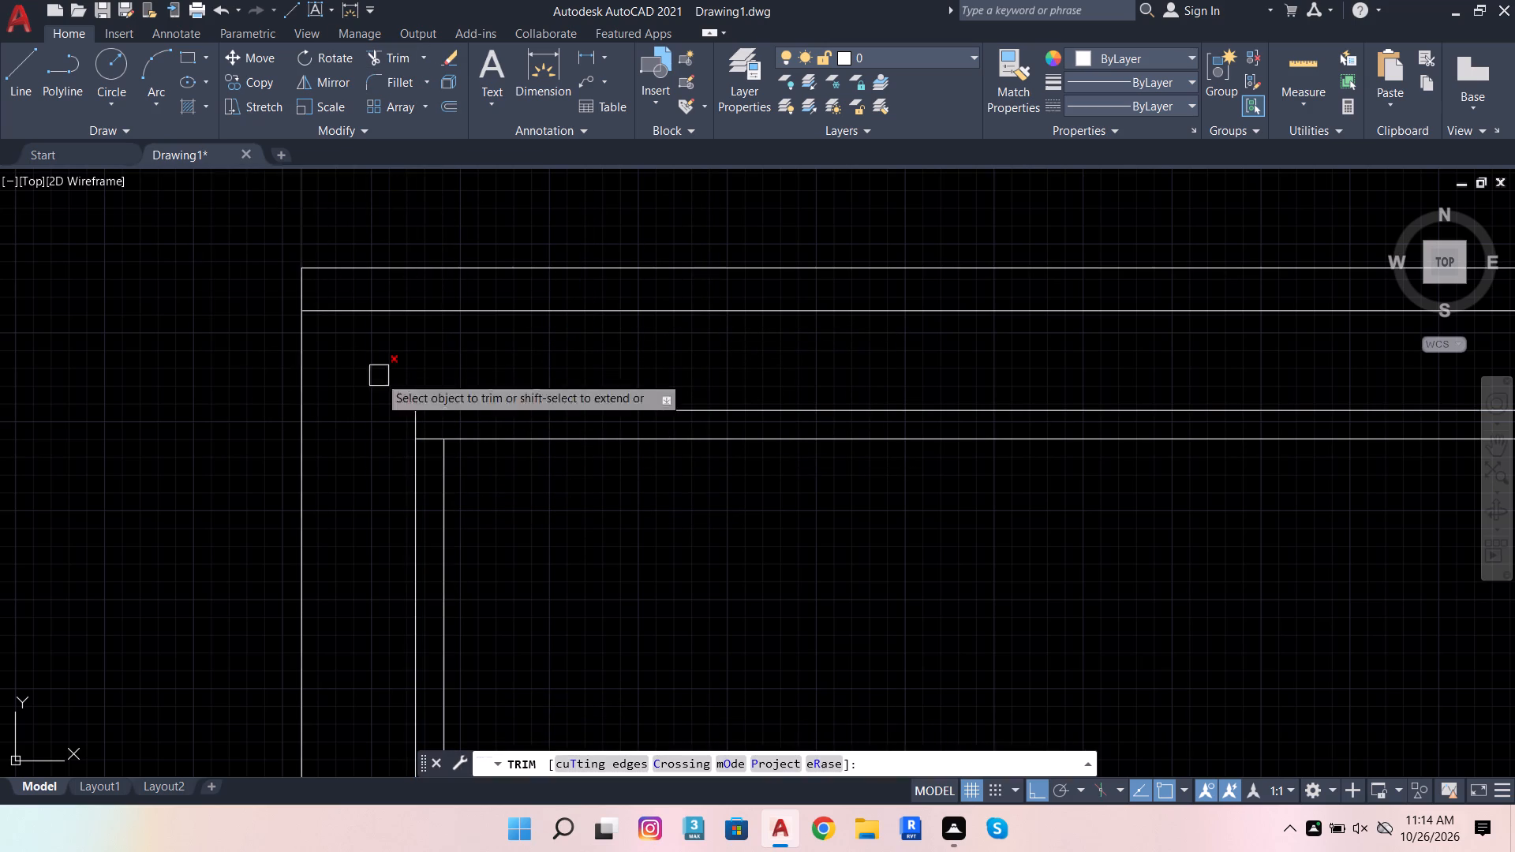
pyautogui.scroll(2, 407, 441)
pyautogui.click(463, 434)
pyautogui.scroll(-6, 466, 349)
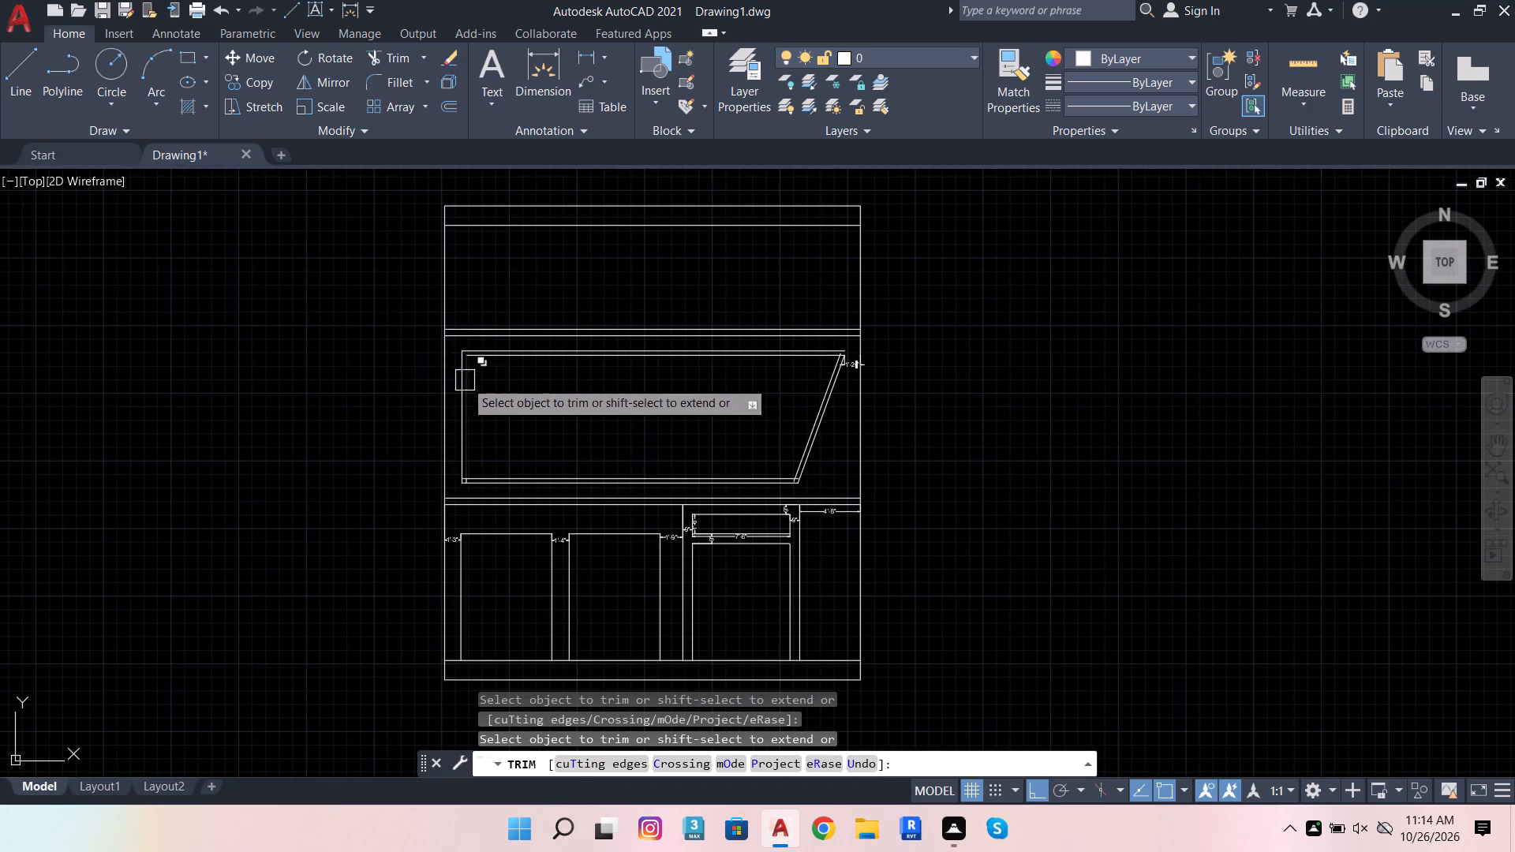
pyautogui.scroll(4, 482, 503)
pyautogui.scroll(2, 376, 390)
pyautogui.click(361, 337)
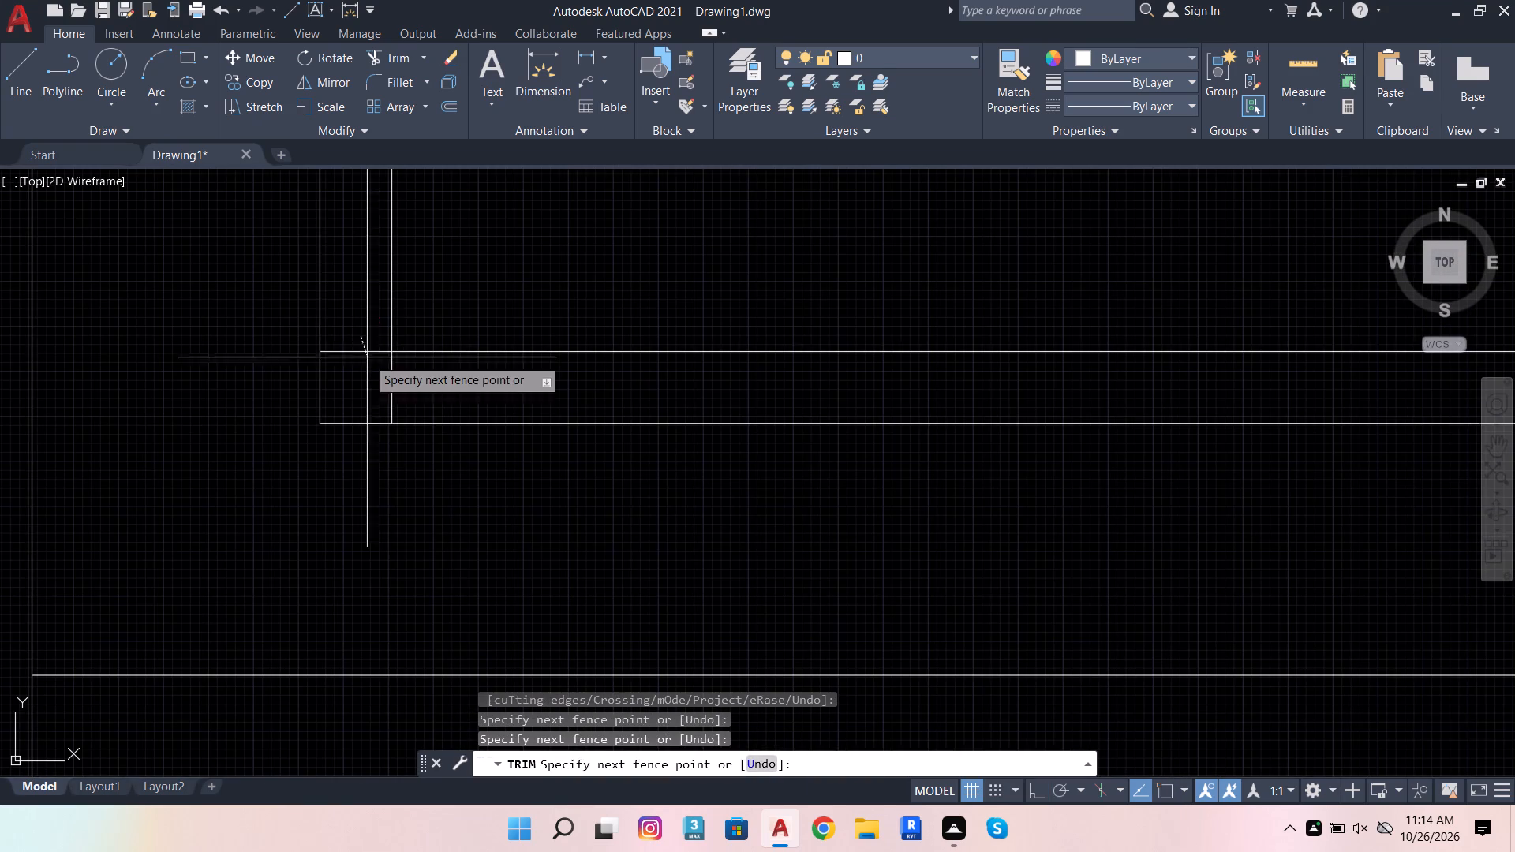
pyautogui.click(405, 393)
pyautogui.scroll(-5, 119, 416)
pyautogui.scroll(4, 668, 424)
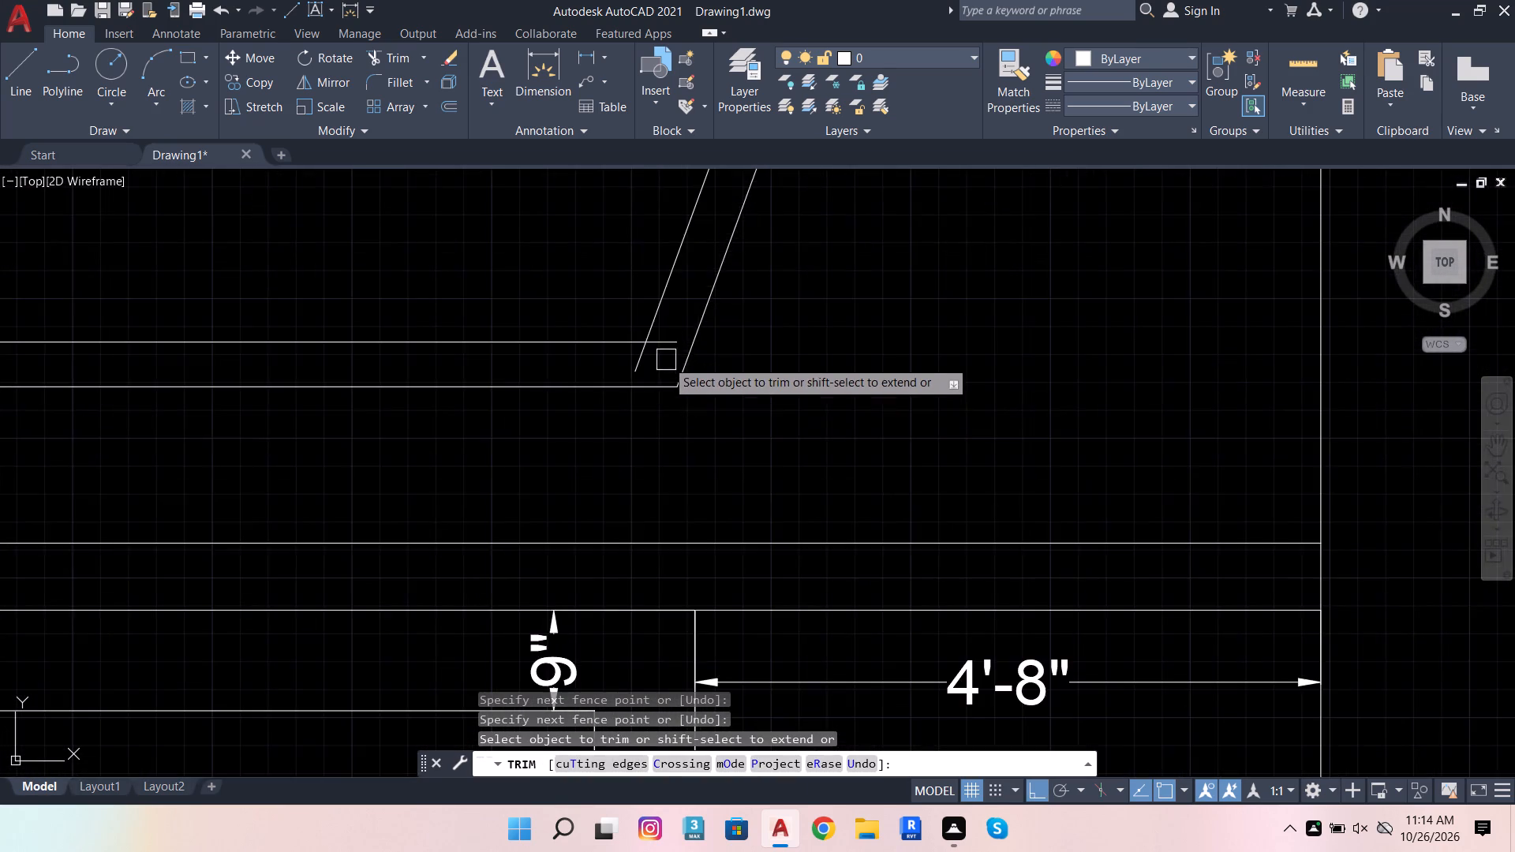
pyautogui.scroll(2, 668, 351)
pyautogui.click(663, 307)
pyautogui.click(569, 381)
pyautogui.scroll(-5, 578, 437)
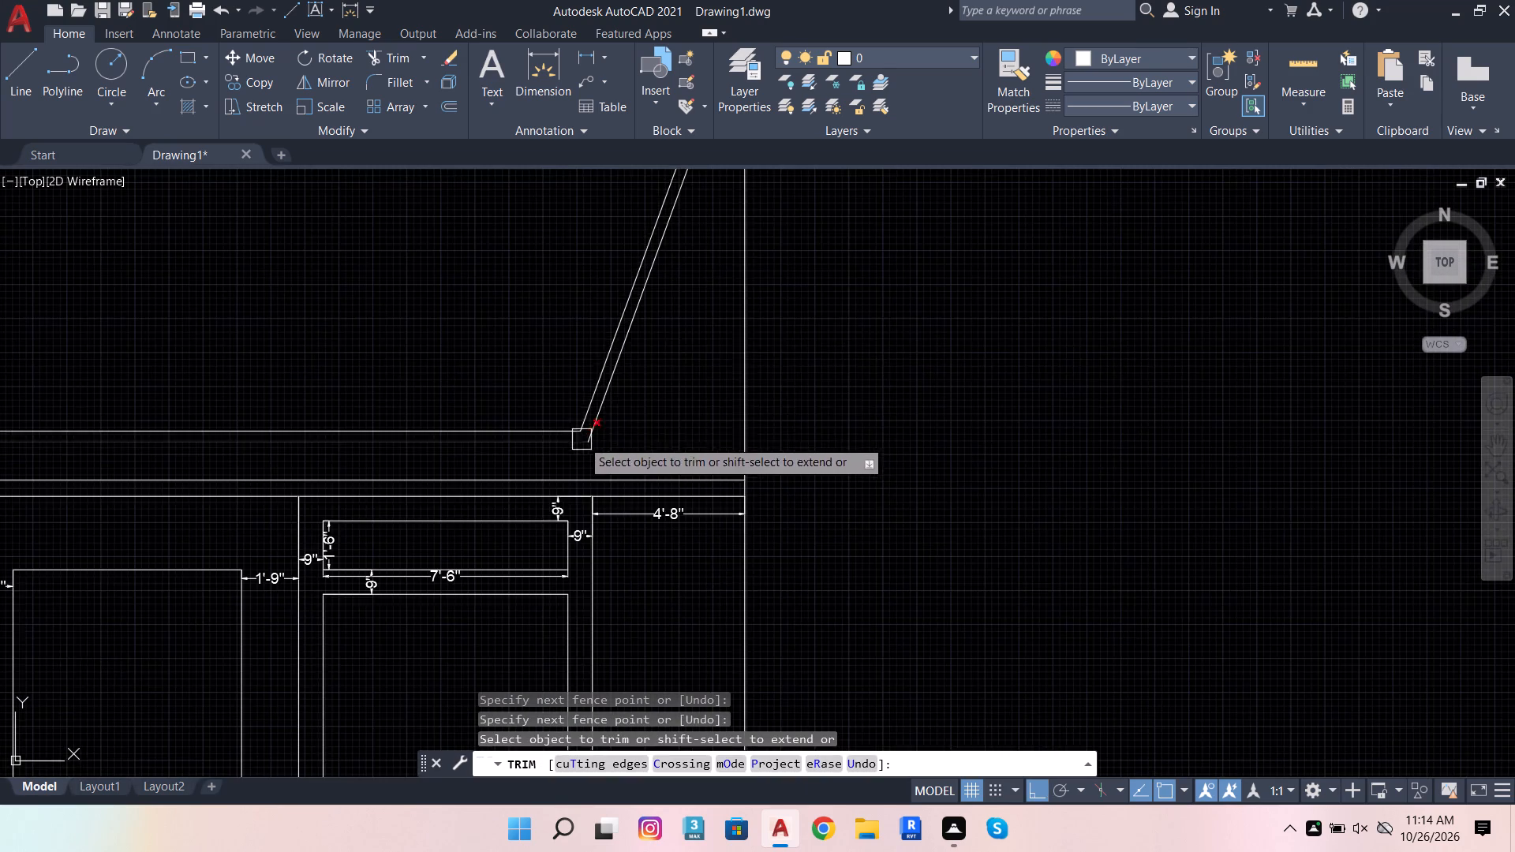
# At the frame's top-right corner, trim the inner slanted line's overhang and extend and trim the outer slanted and top lines until they meet.
pyautogui.scroll(-4, 650, 408)
pyautogui.scroll(5, 651, 349)
pyautogui.scroll(4, 694, 533)
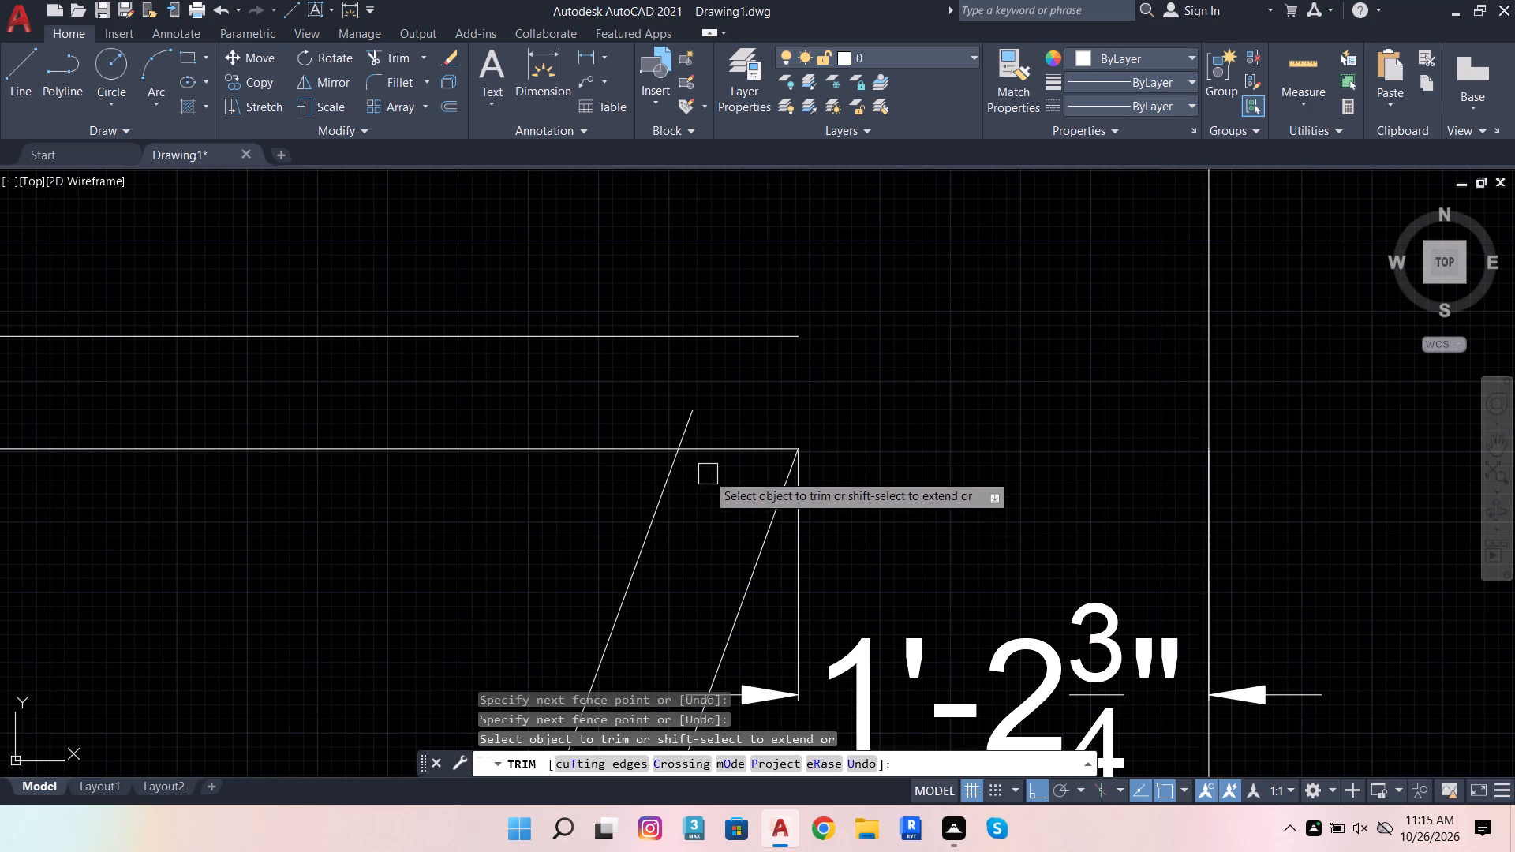
pyautogui.click(694, 423)
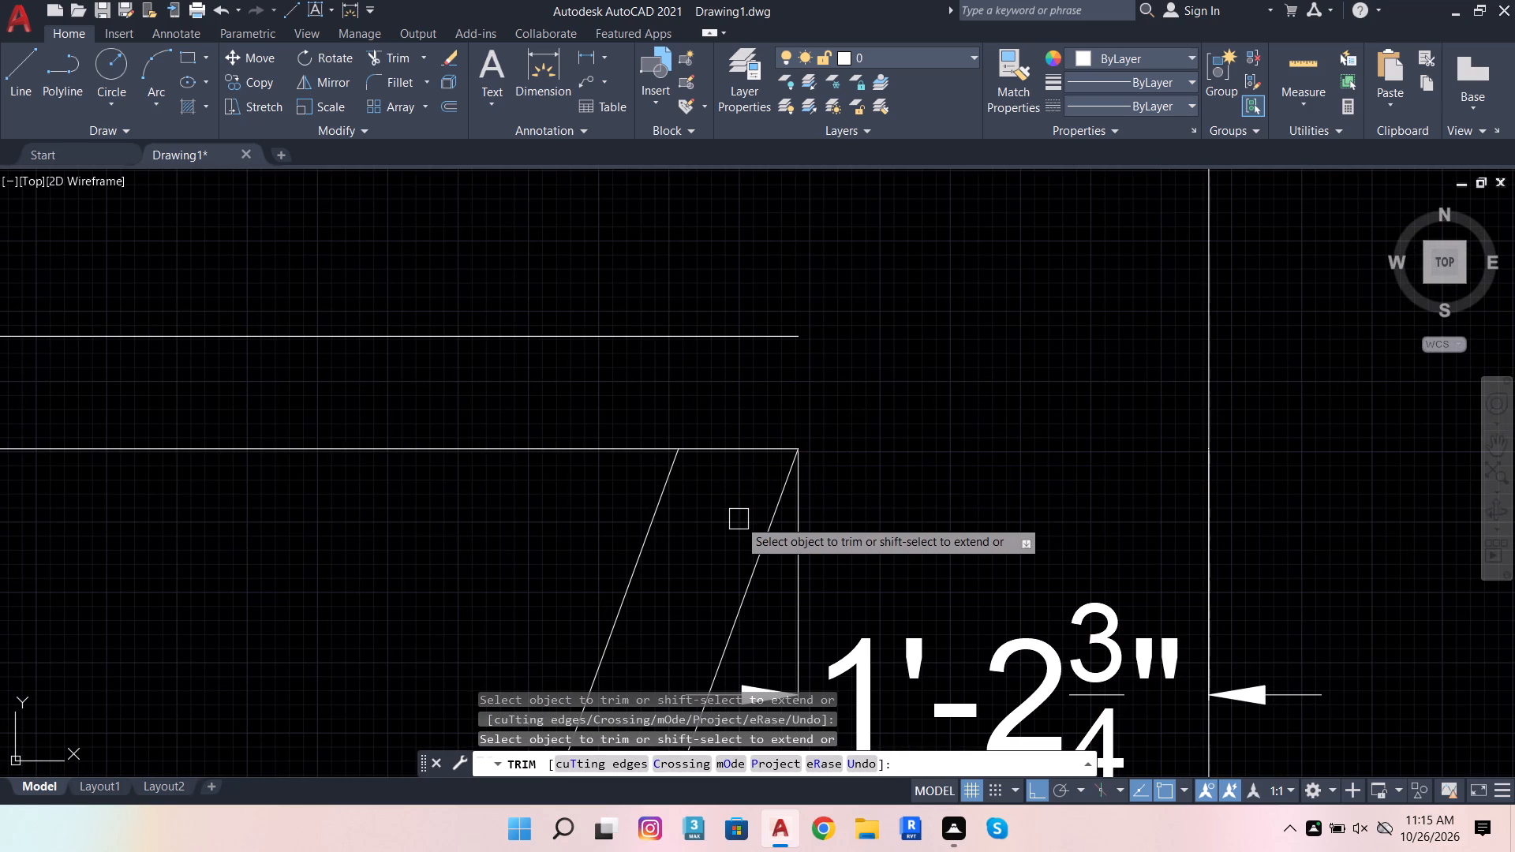
pyautogui.keyDown('shift'); pyautogui.scroll(-2, 795, 488); pyautogui.keyUp('shift')
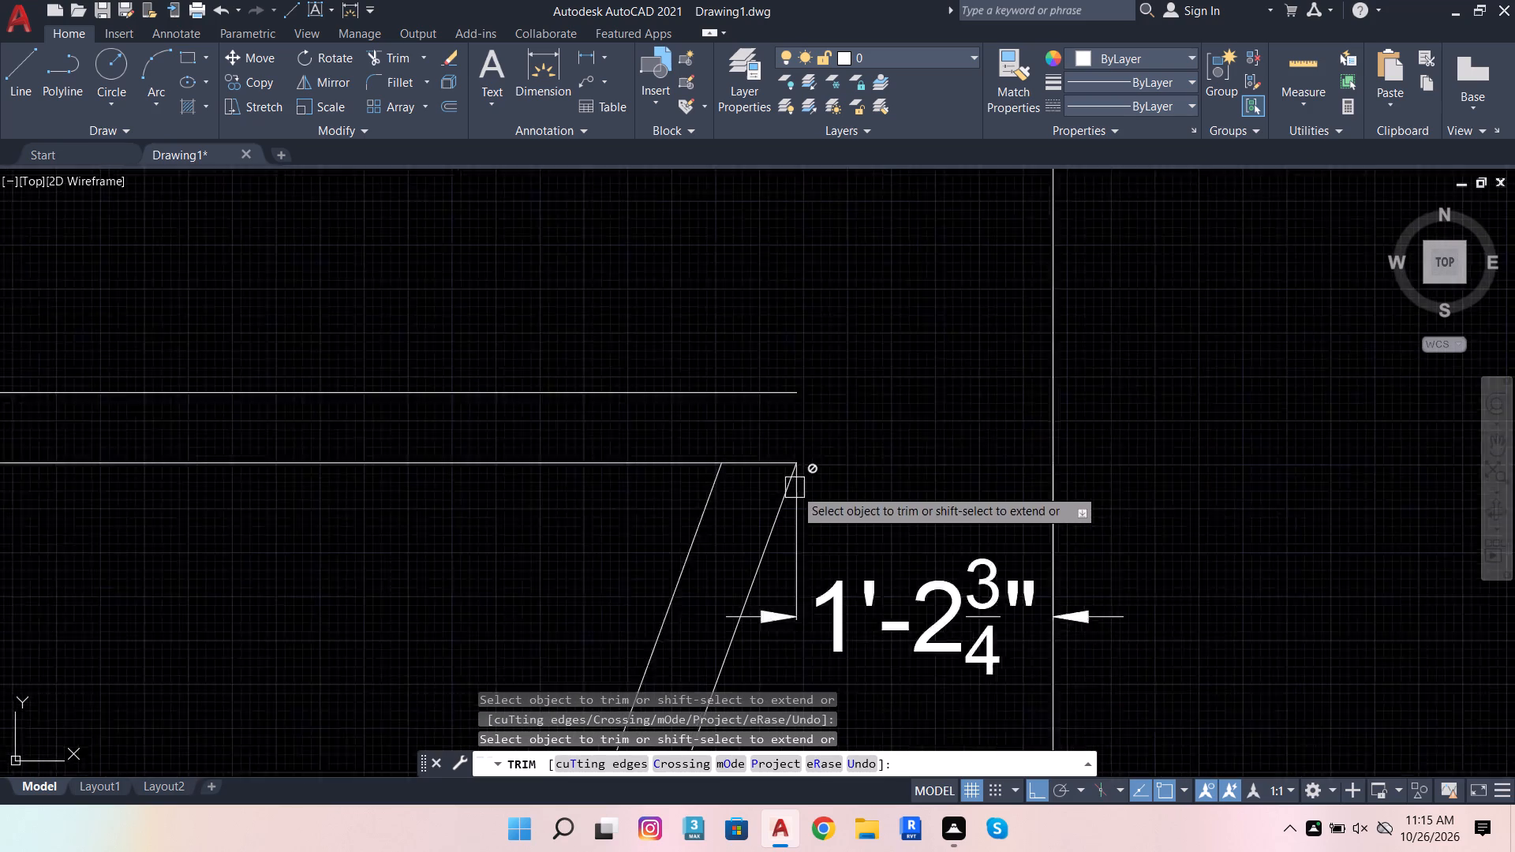
pyautogui.keyDown('shift'); pyautogui.scroll(-1, 795, 488); pyautogui.keyUp('shift')
pyautogui.keyDown('shift'); pyautogui.click(768, 524); pyautogui.keyUp('shift')
pyautogui.keyDown('shift'); pyautogui.click(760, 449); pyautogui.keyUp('shift')
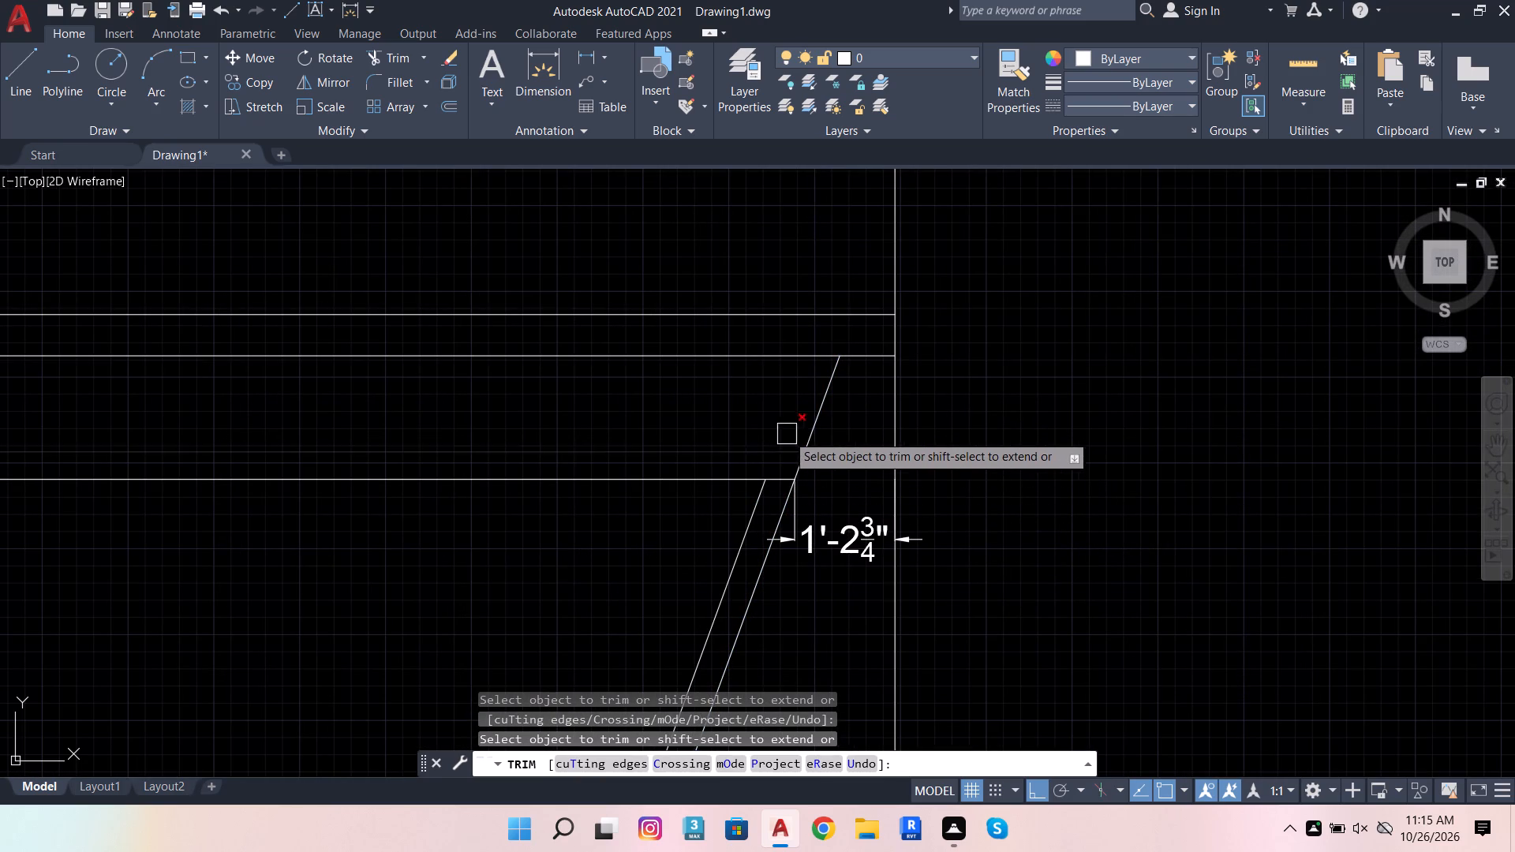
pyautogui.click(832, 410)
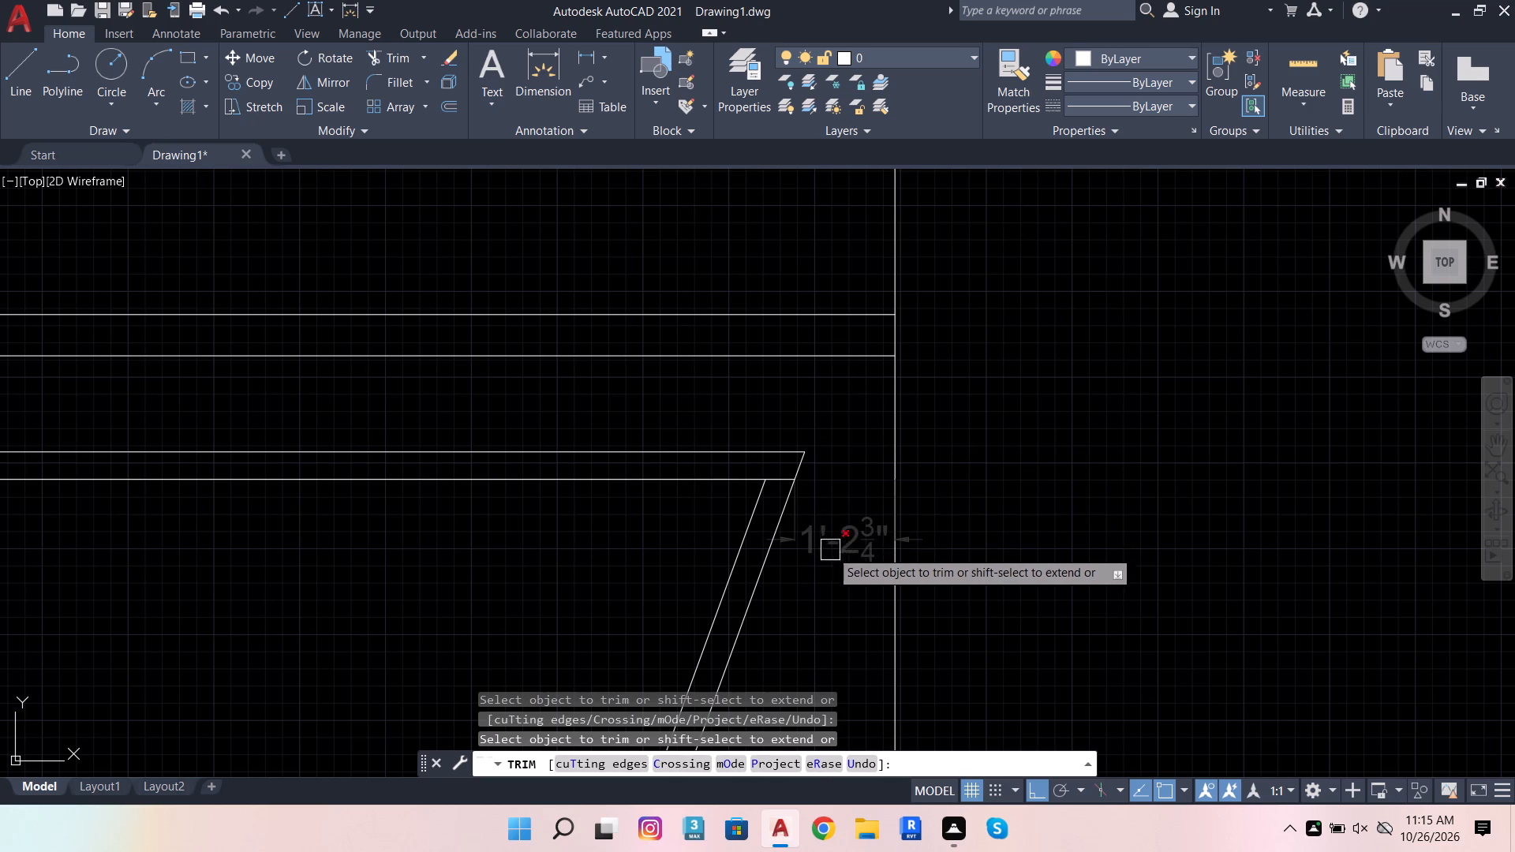
# Remove the 1'-2 3/4" dimension and trim the inner top line's overhang at the frame's top-right corner.
pyautogui.click(829, 555)
pyautogui.scroll(4, 777, 476)
pyautogui.click(797, 484)
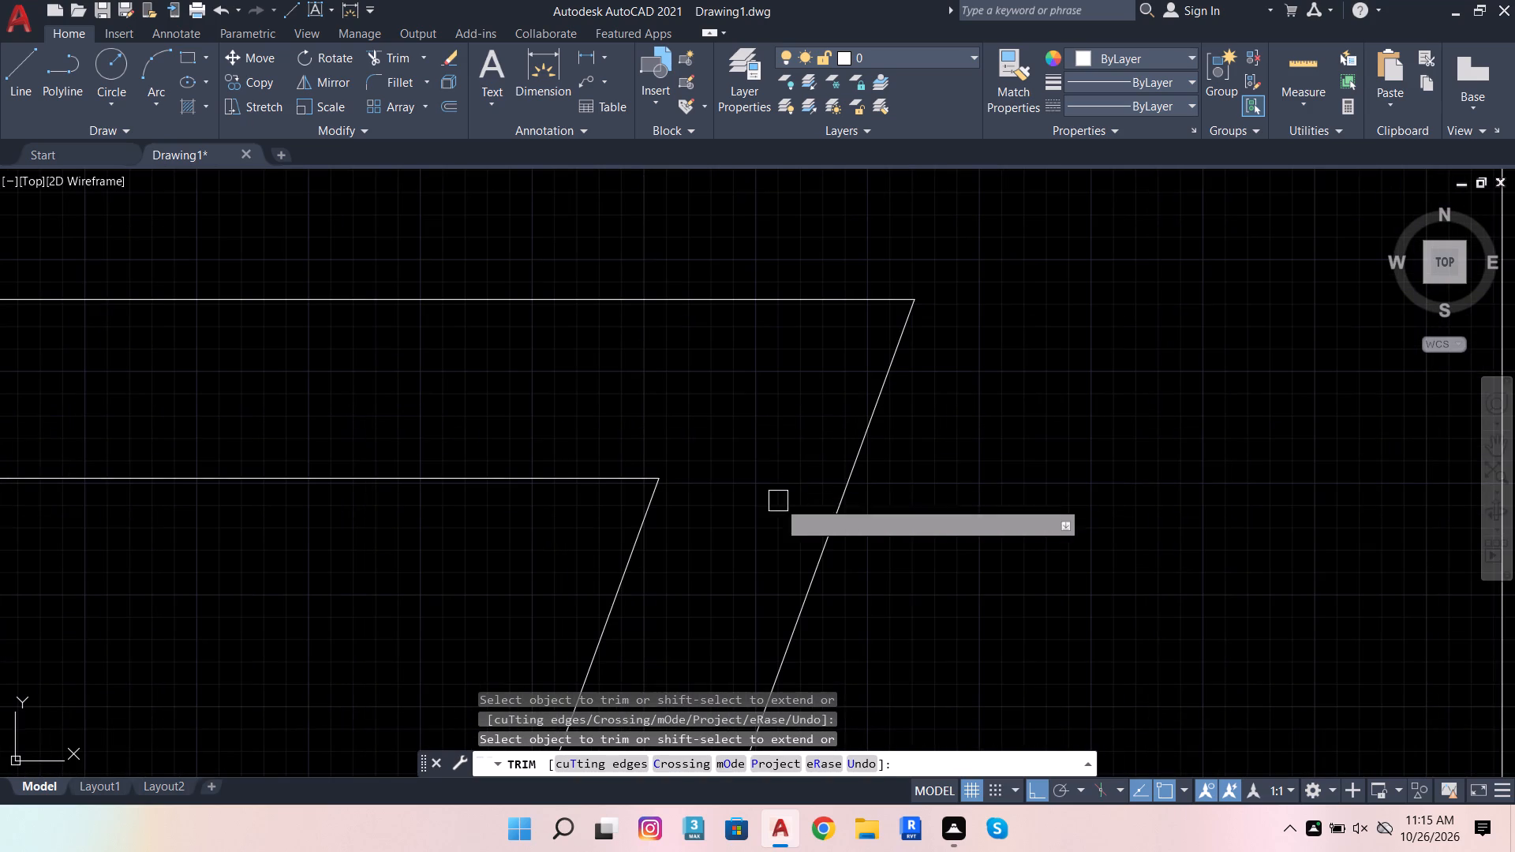
pyautogui.scroll(-4, 622, 667)
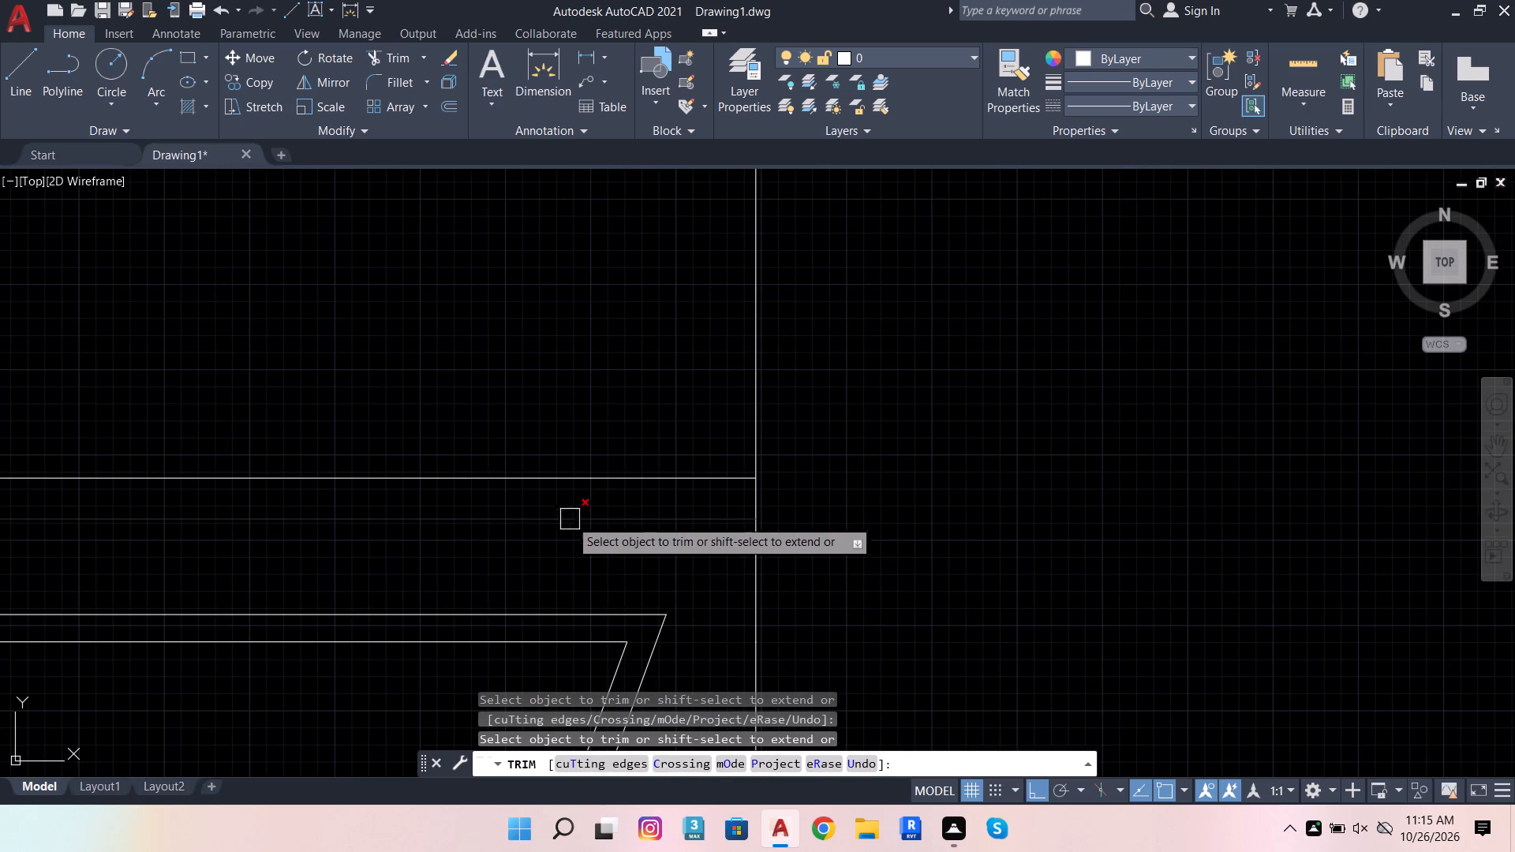
pyautogui.scroll(-6, 774, 608)
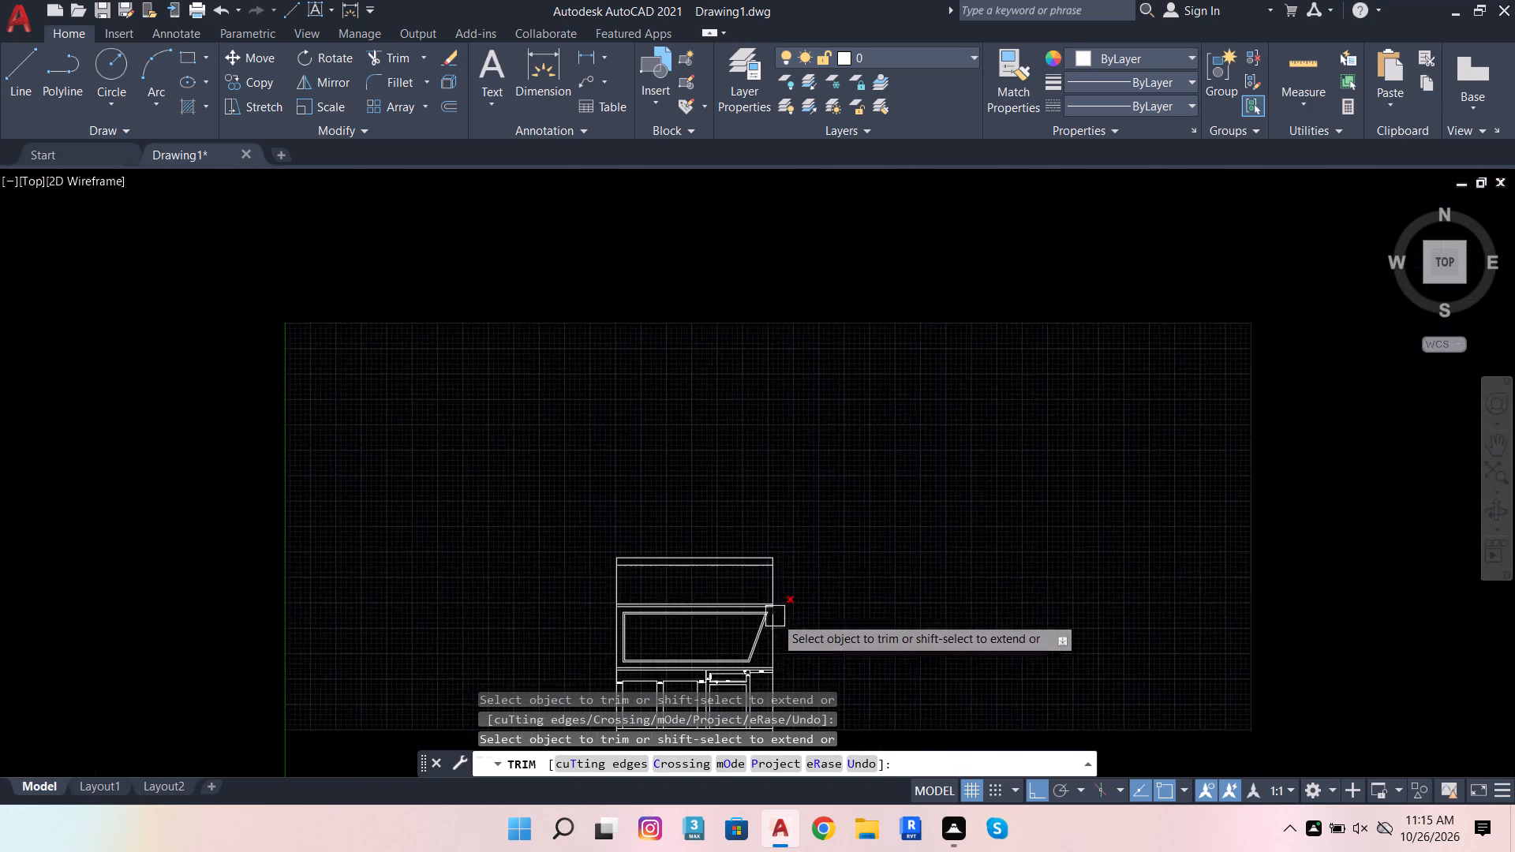
pyautogui.scroll(-2, 773, 523)
pyautogui.scroll(5, 746, 585)
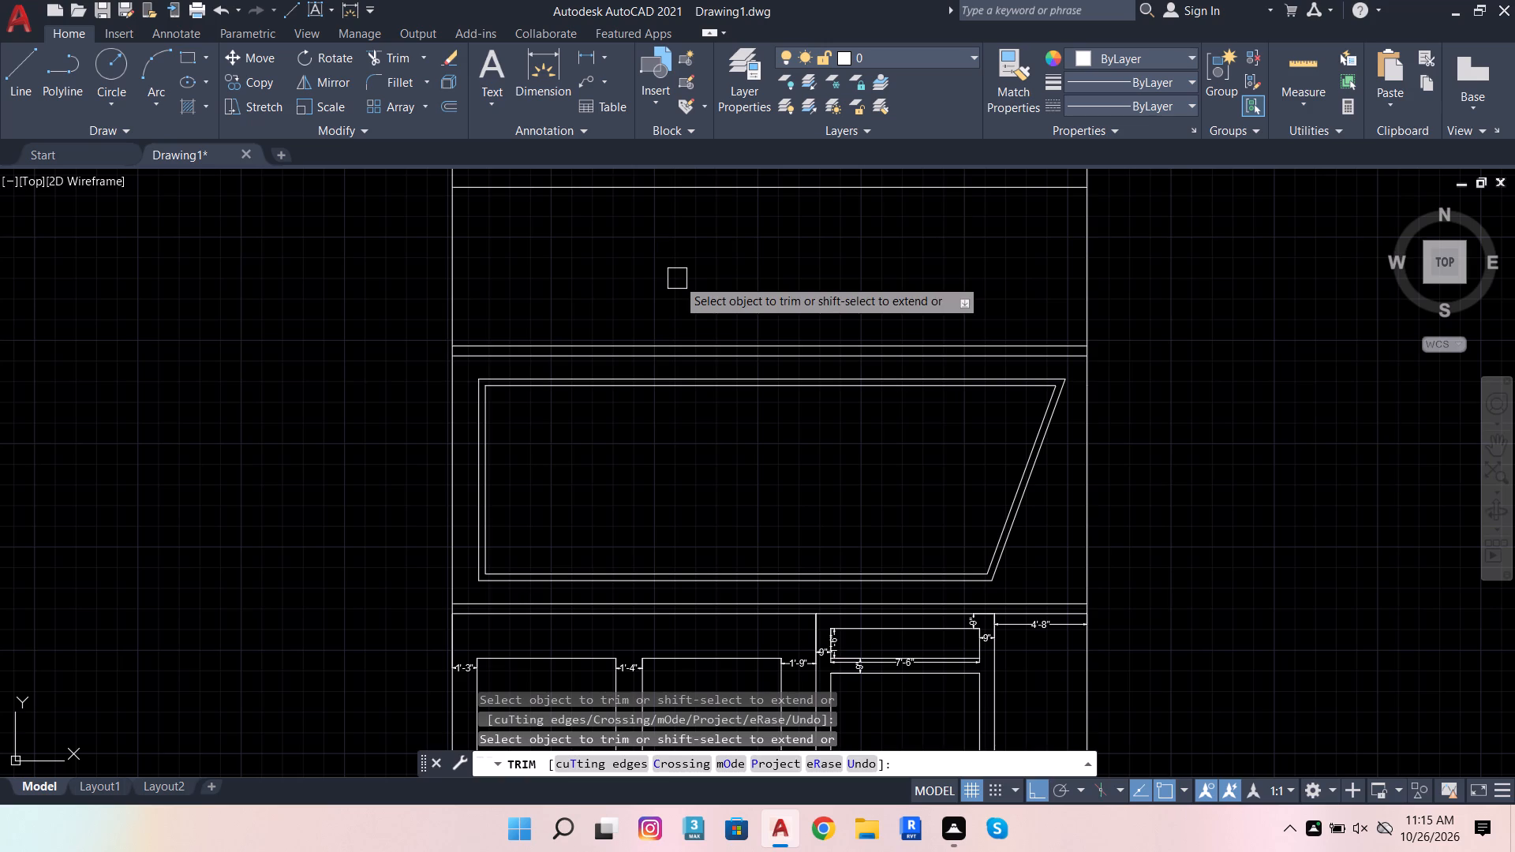
pyautogui.press('Escape')
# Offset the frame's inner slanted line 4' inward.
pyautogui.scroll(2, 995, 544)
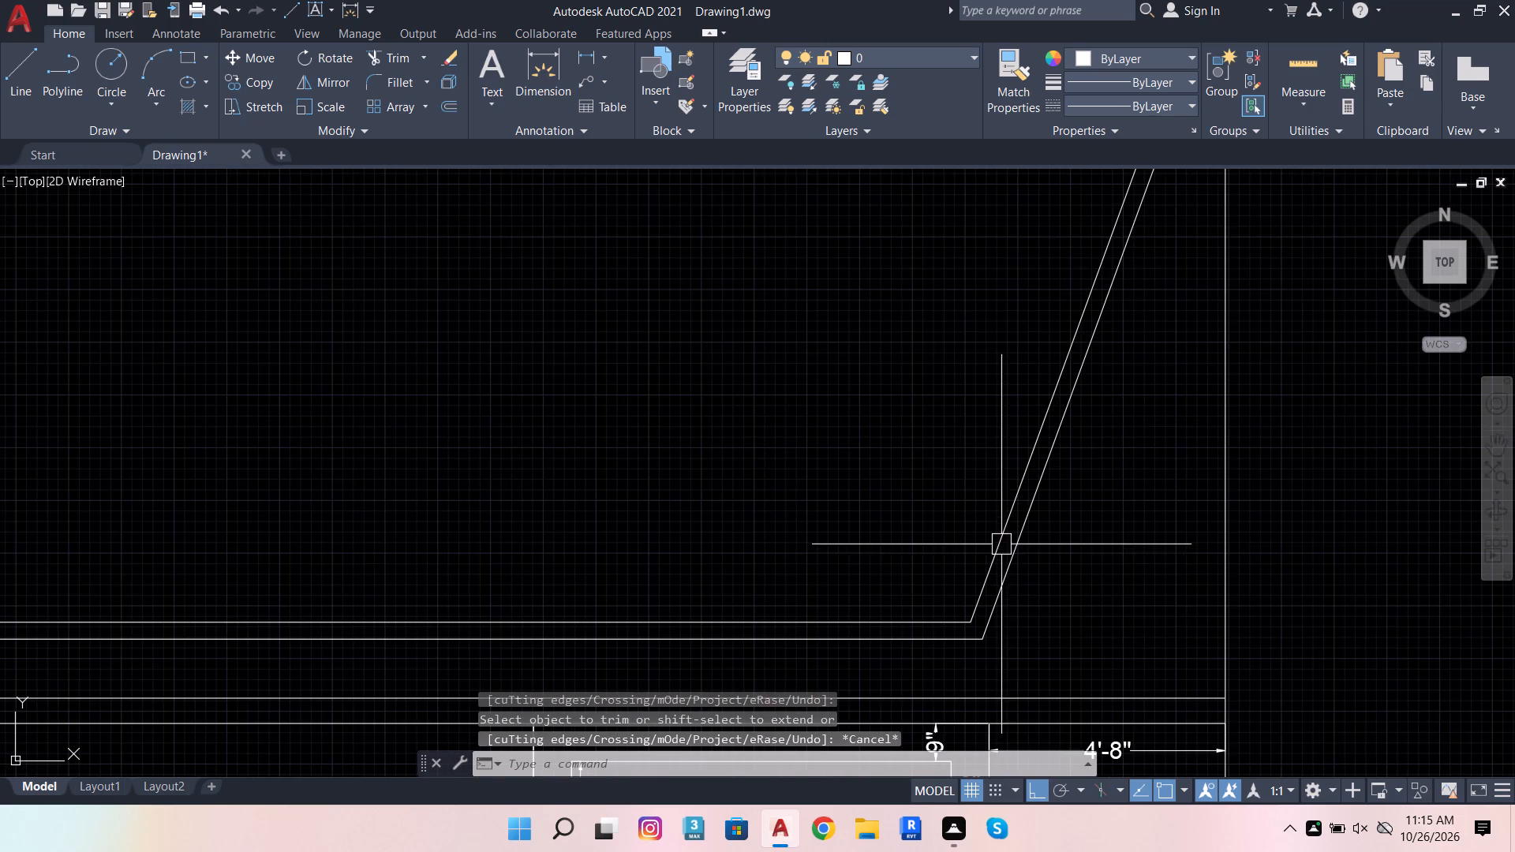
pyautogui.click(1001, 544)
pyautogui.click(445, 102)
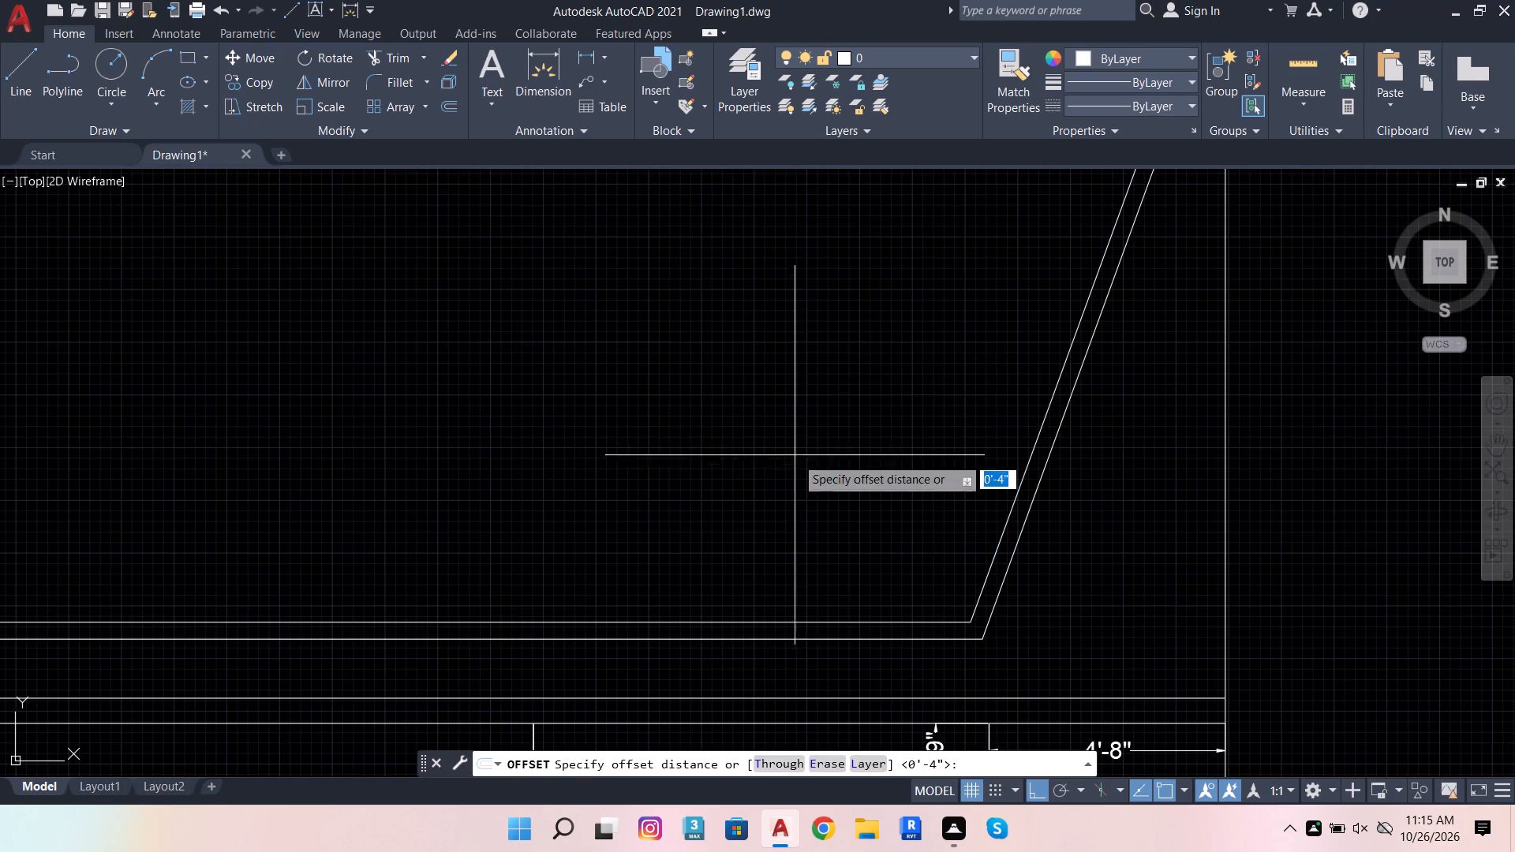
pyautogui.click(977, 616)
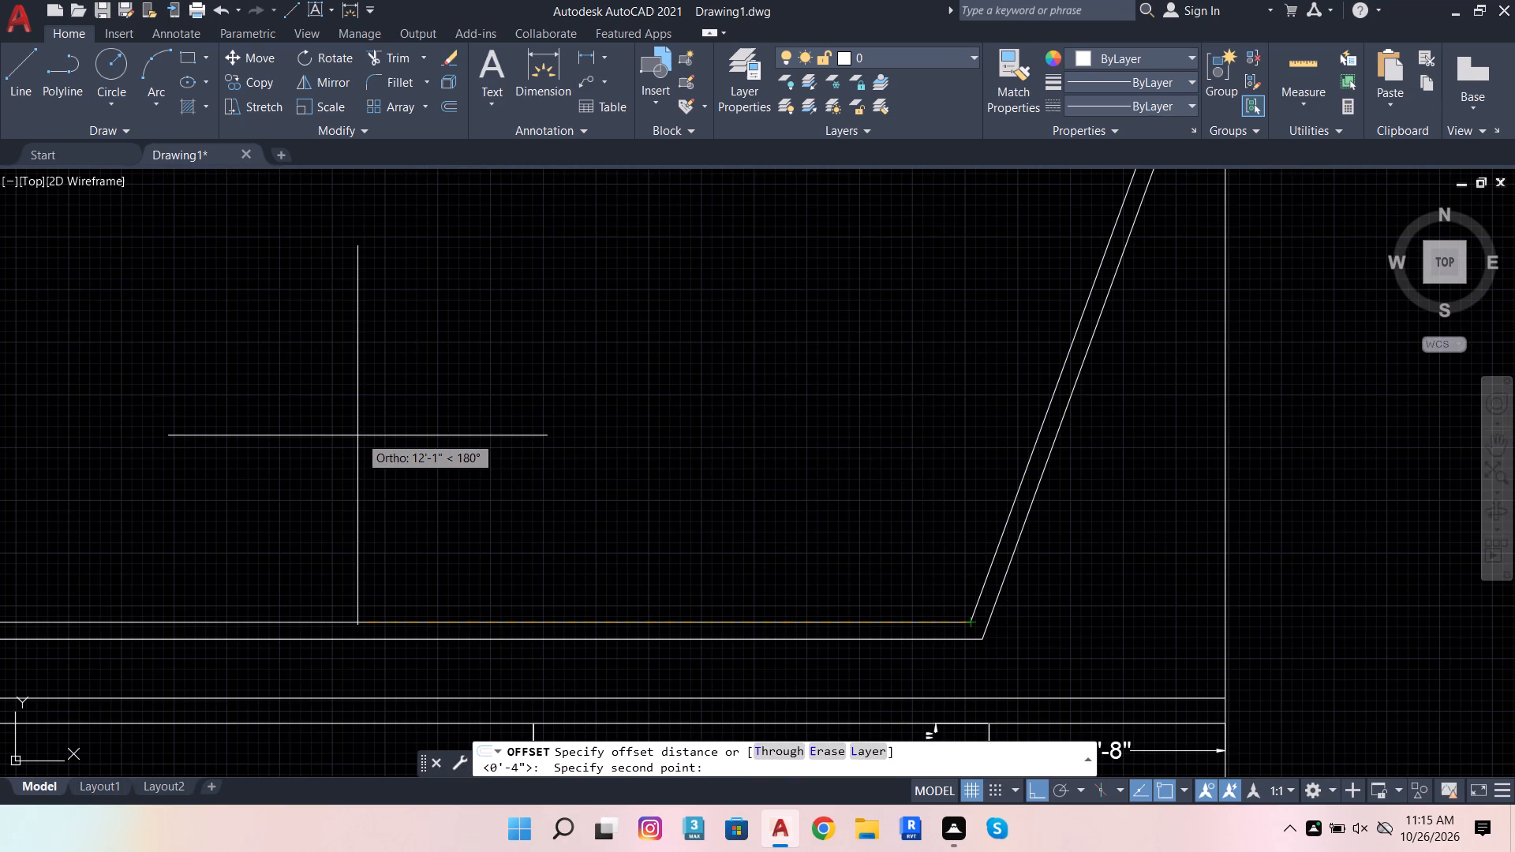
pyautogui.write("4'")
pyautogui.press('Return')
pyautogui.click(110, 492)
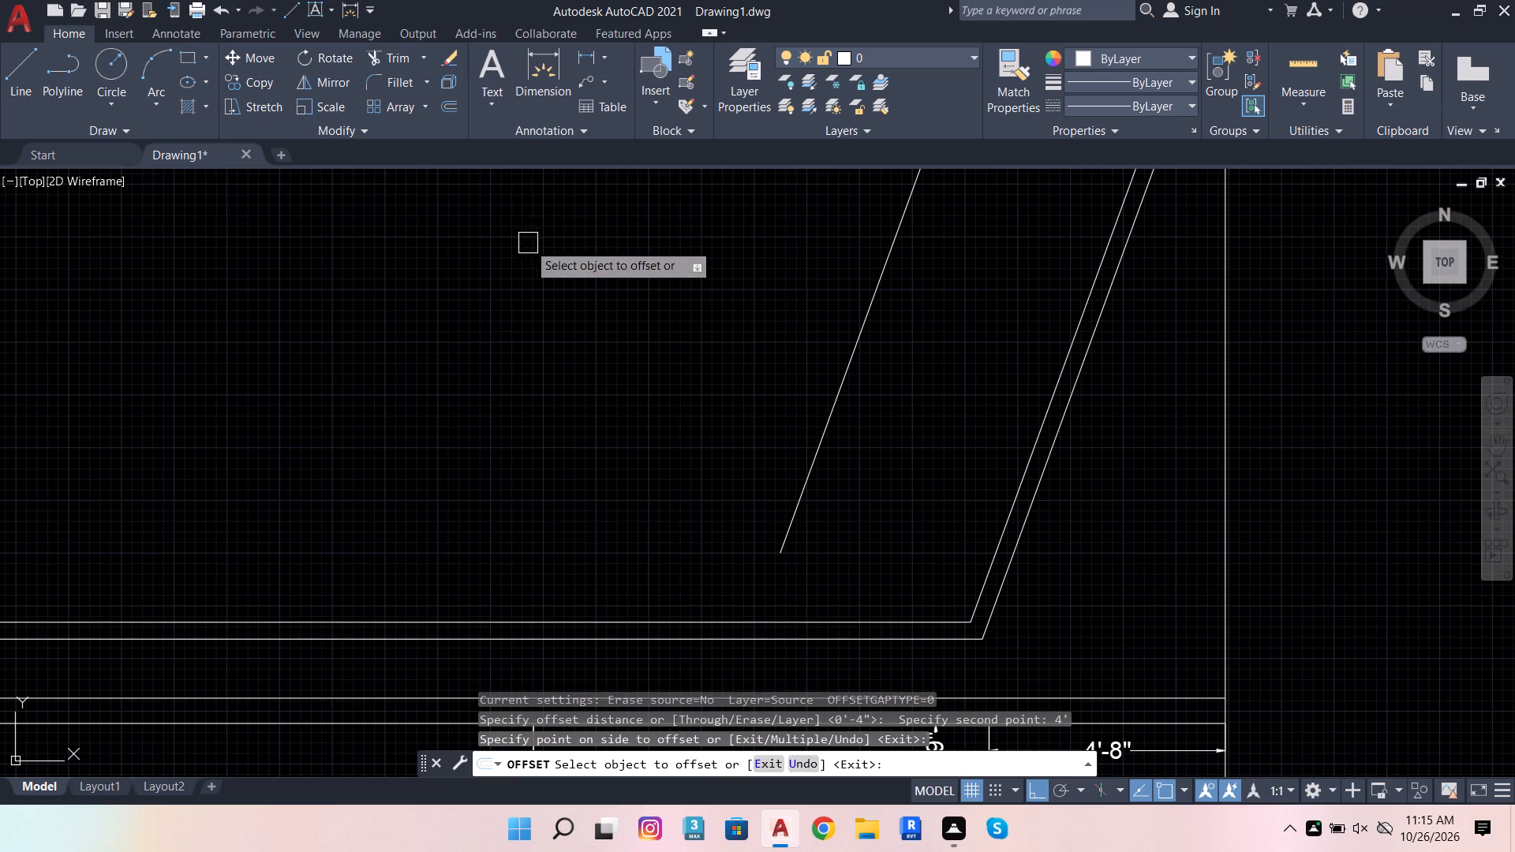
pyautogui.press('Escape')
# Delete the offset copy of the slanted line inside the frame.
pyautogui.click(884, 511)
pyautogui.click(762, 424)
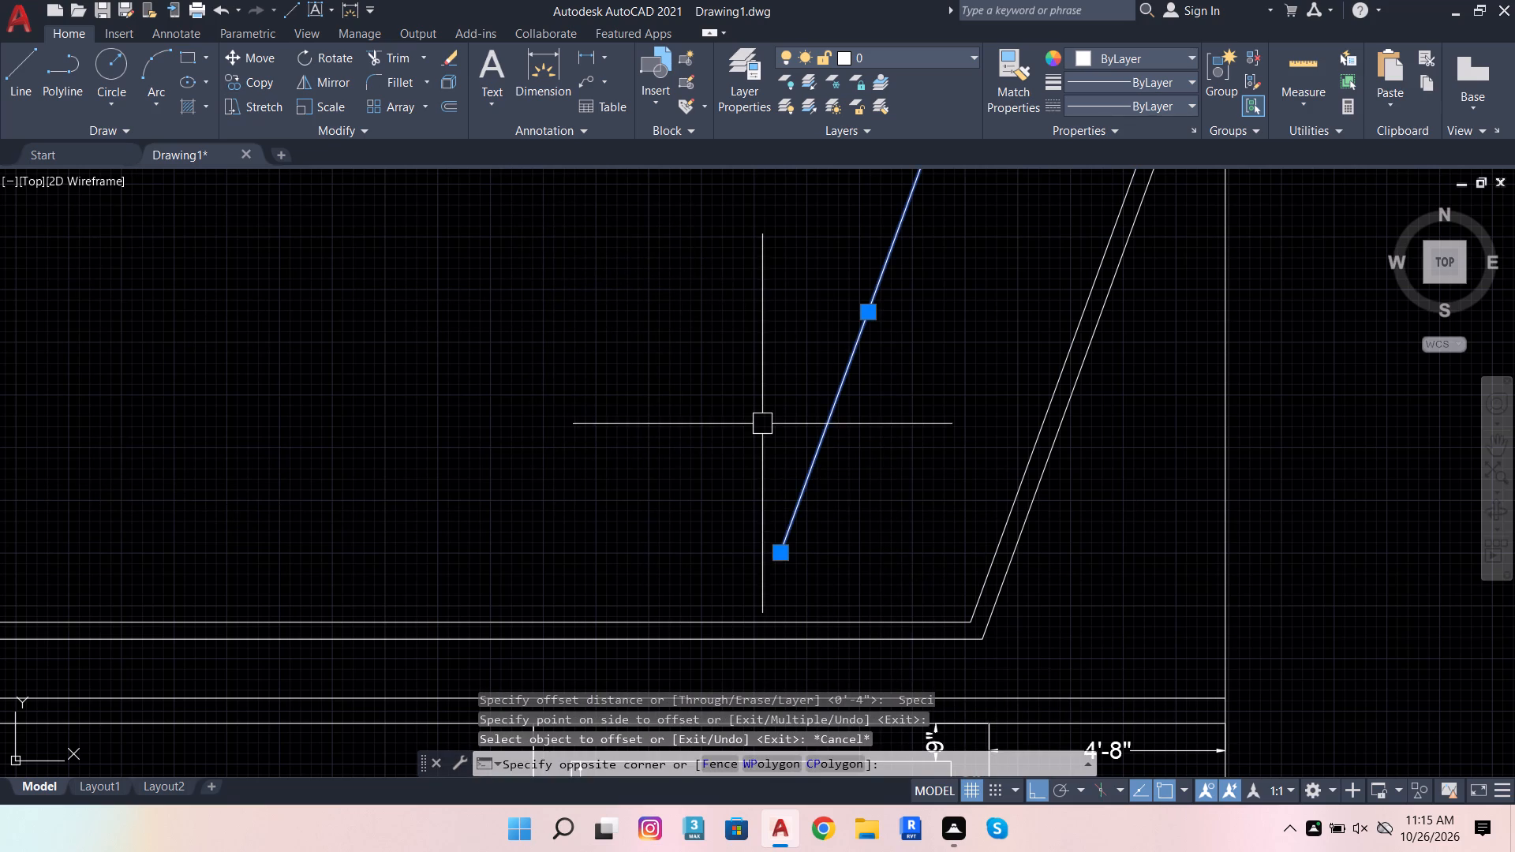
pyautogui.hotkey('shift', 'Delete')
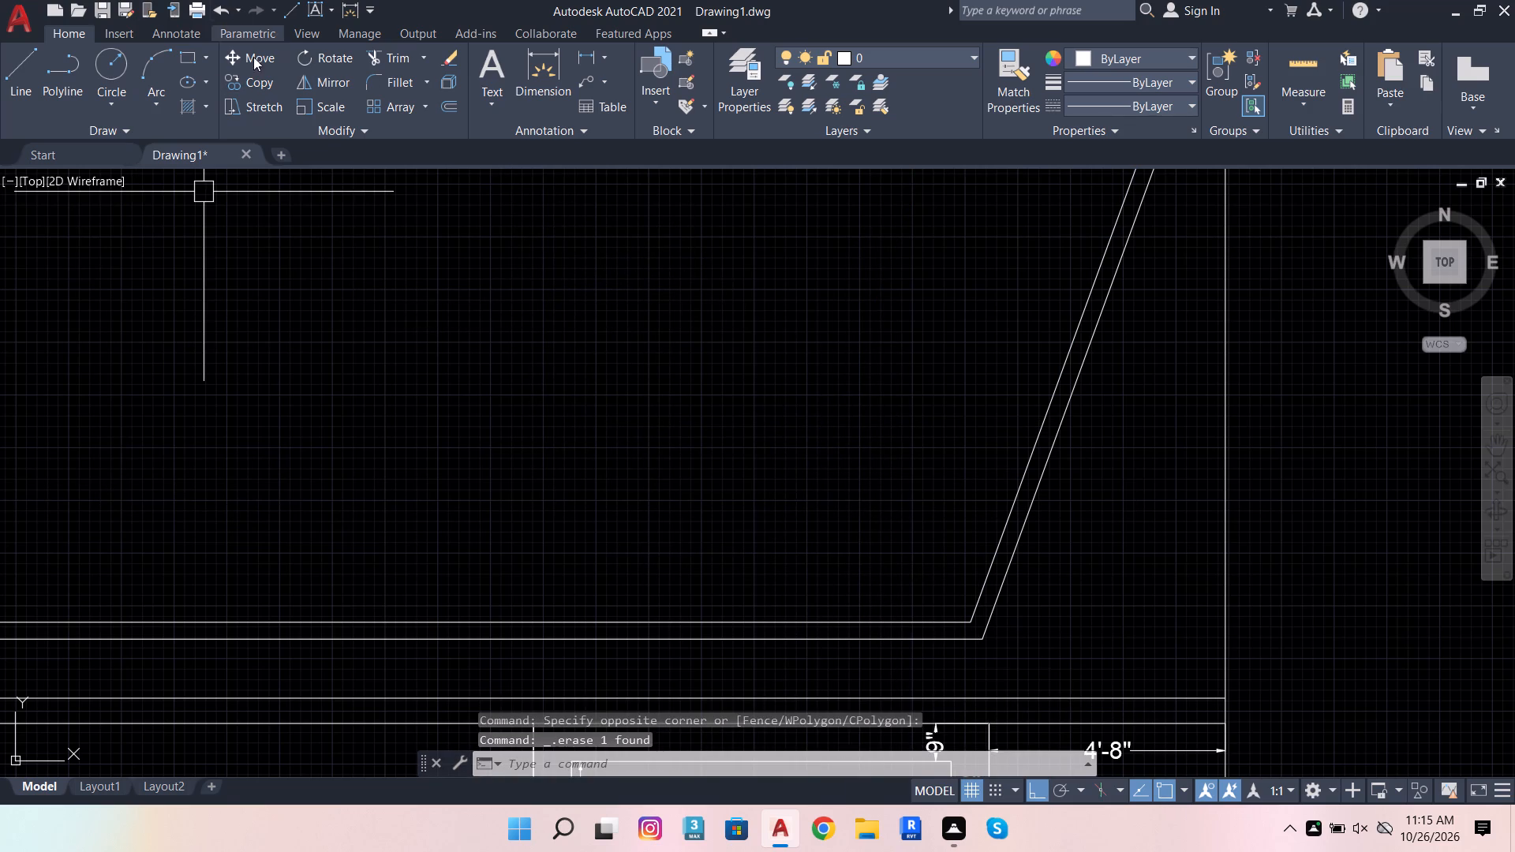
# Draw a vertical line straight up from the frame's inner bottom corner at the slanted side.
pyautogui.click(32, 74)
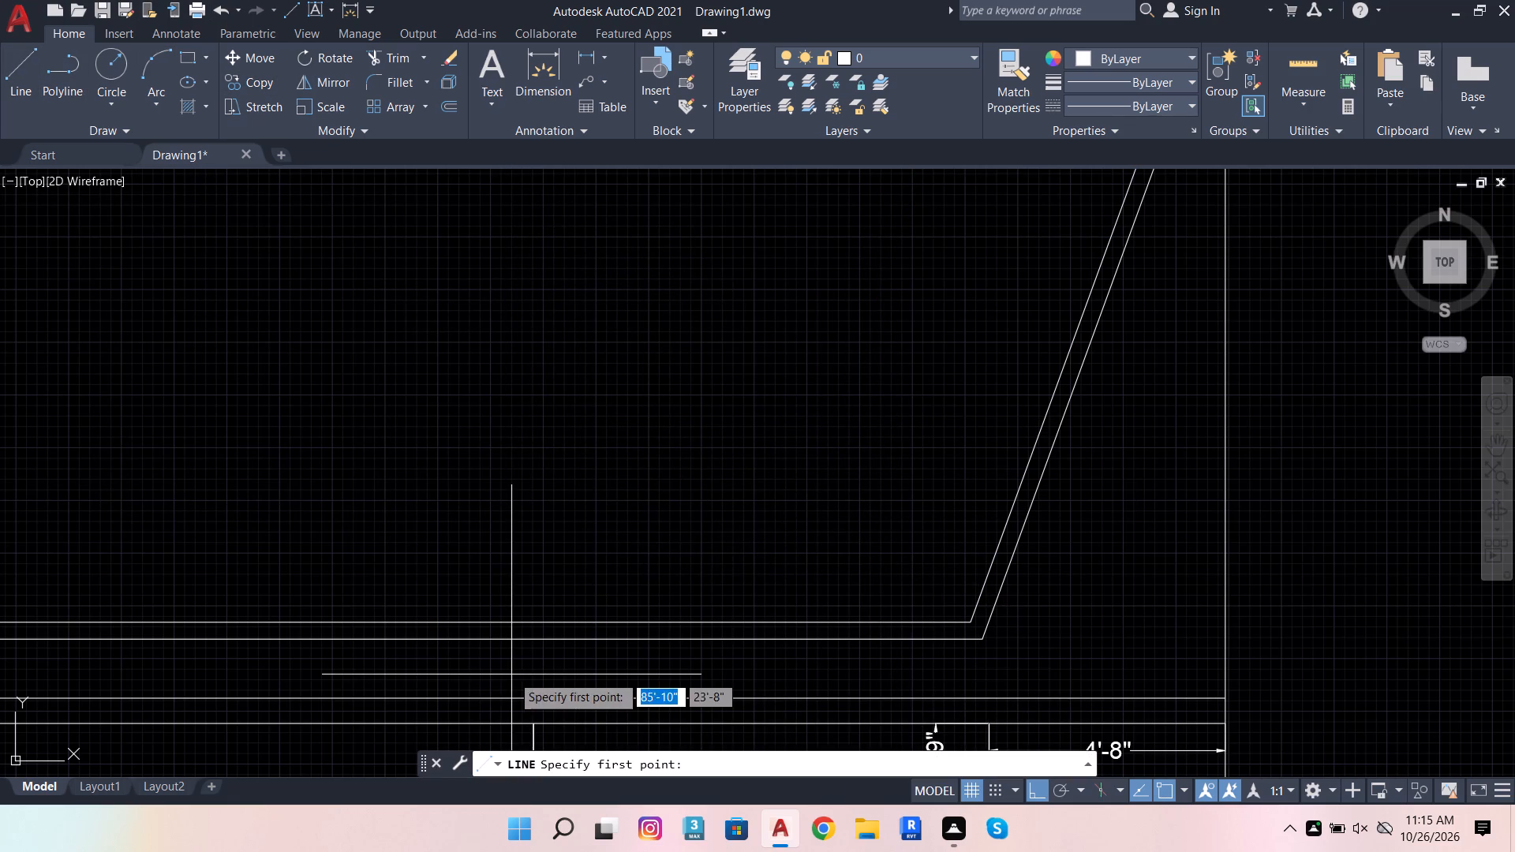
pyautogui.click(974, 622)
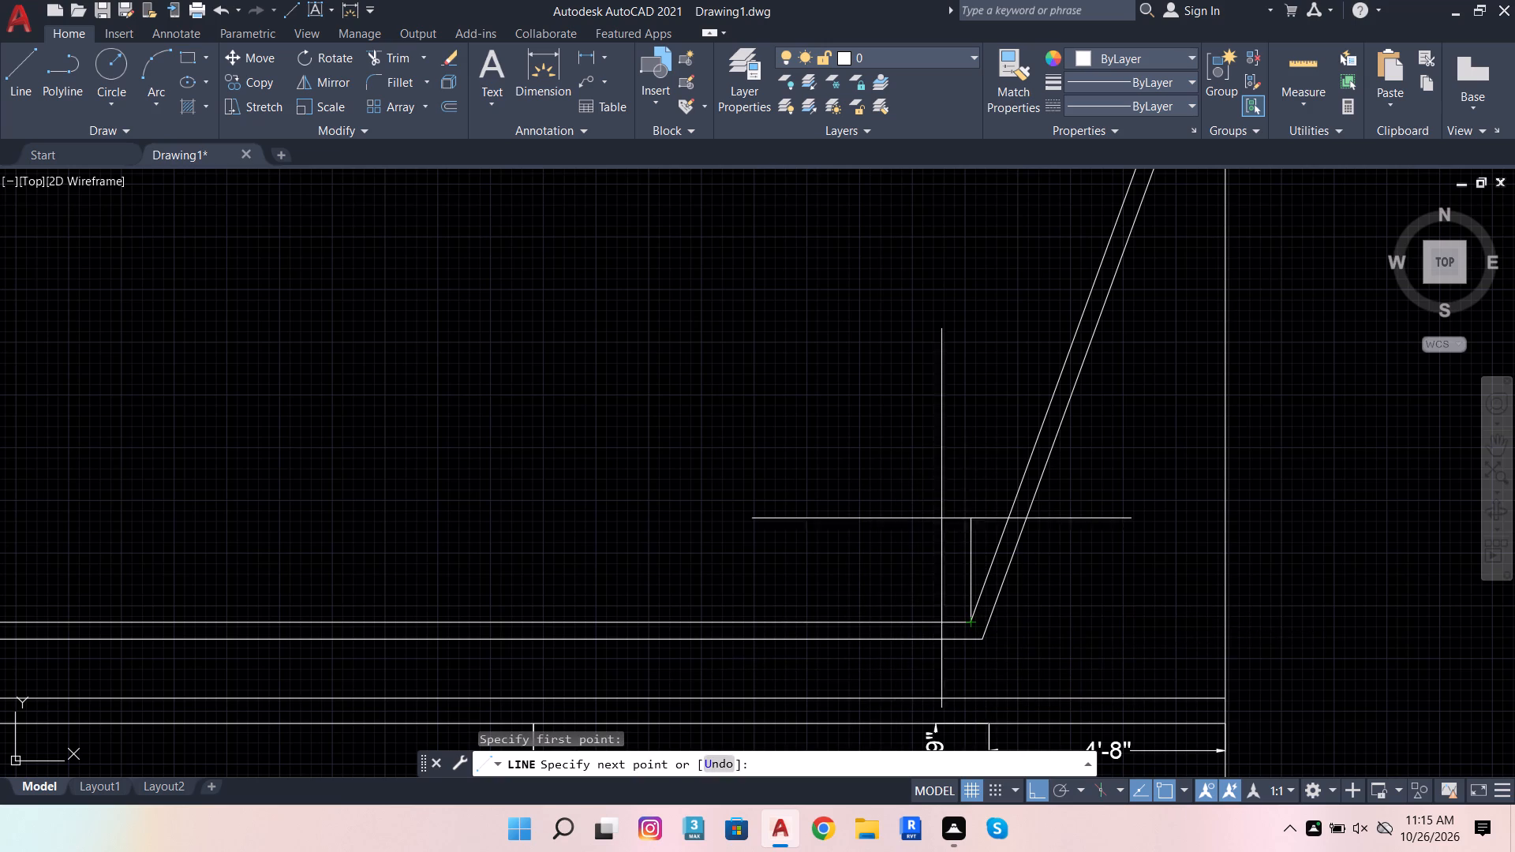
pyautogui.click(916, 342)
pyautogui.press('Escape')
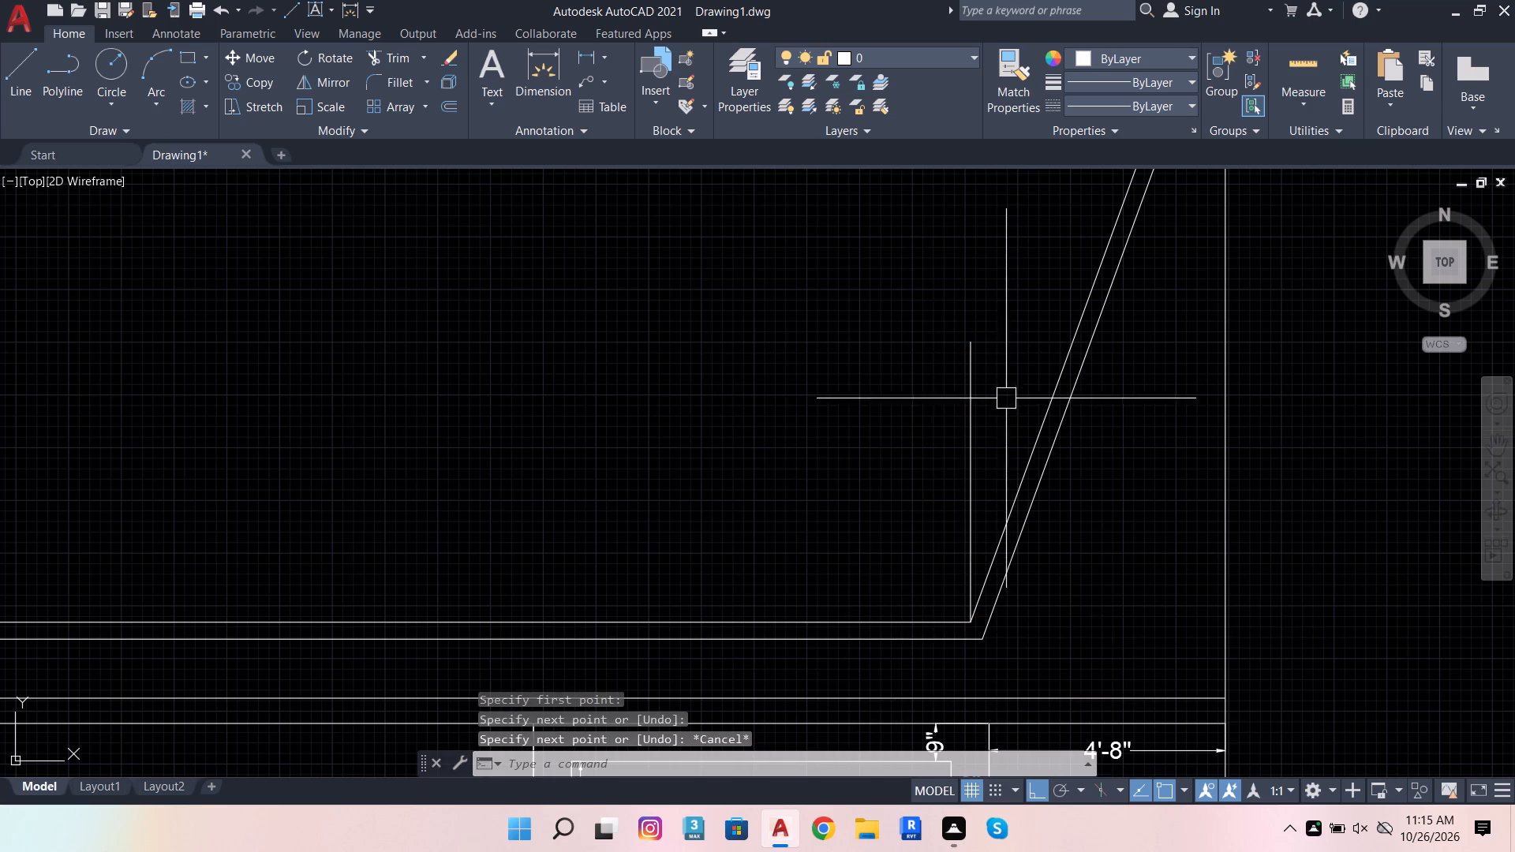
# Offset the new vertical line 4' into the frame, away from the slanted side.
pyautogui.click(973, 399)
pyautogui.press('o')
pyautogui.press('Return')
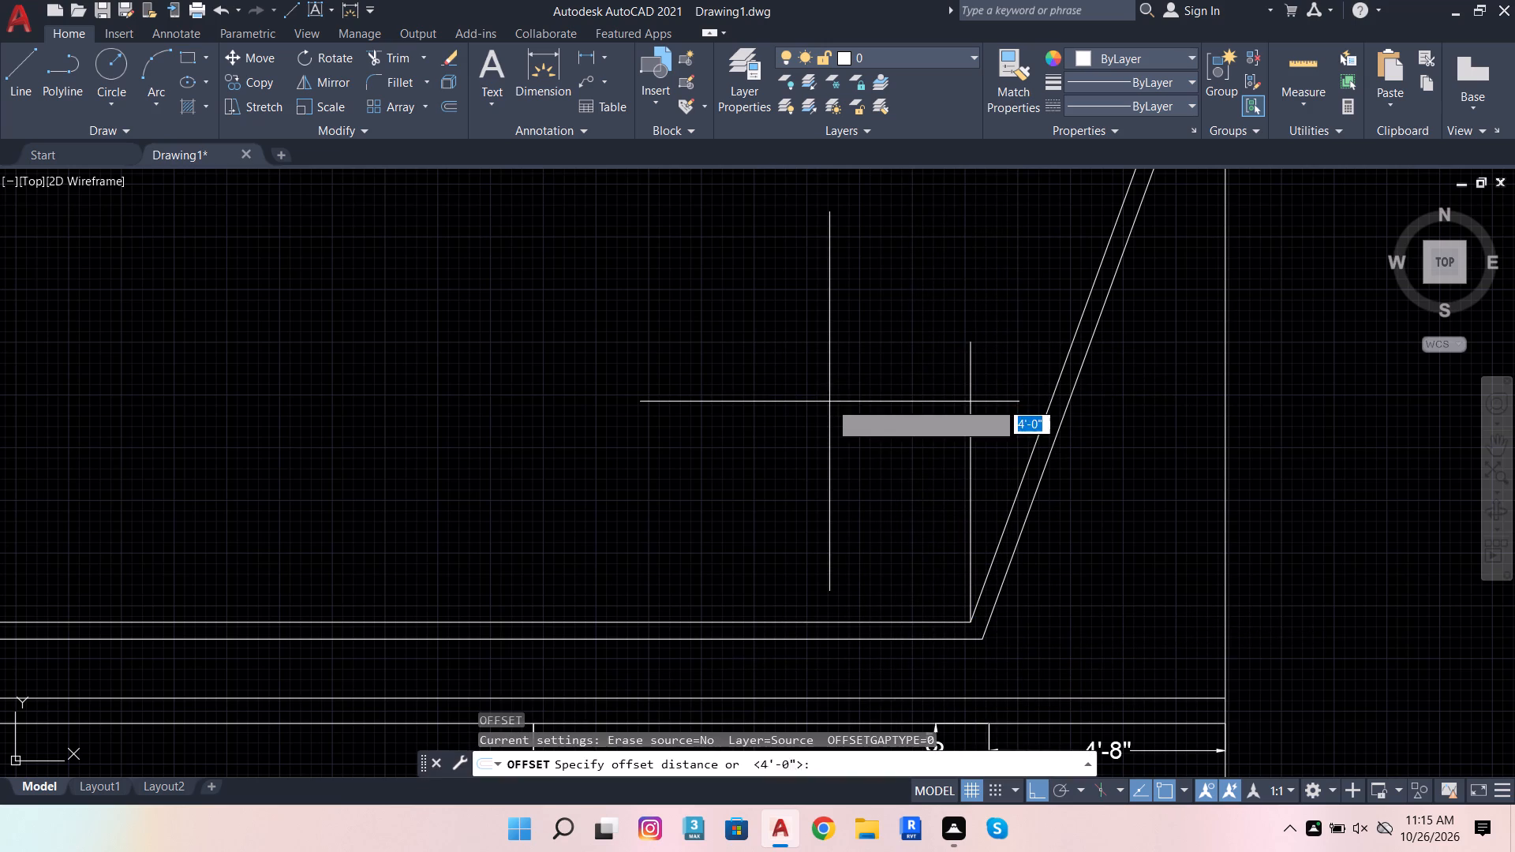
pyautogui.click(967, 335)
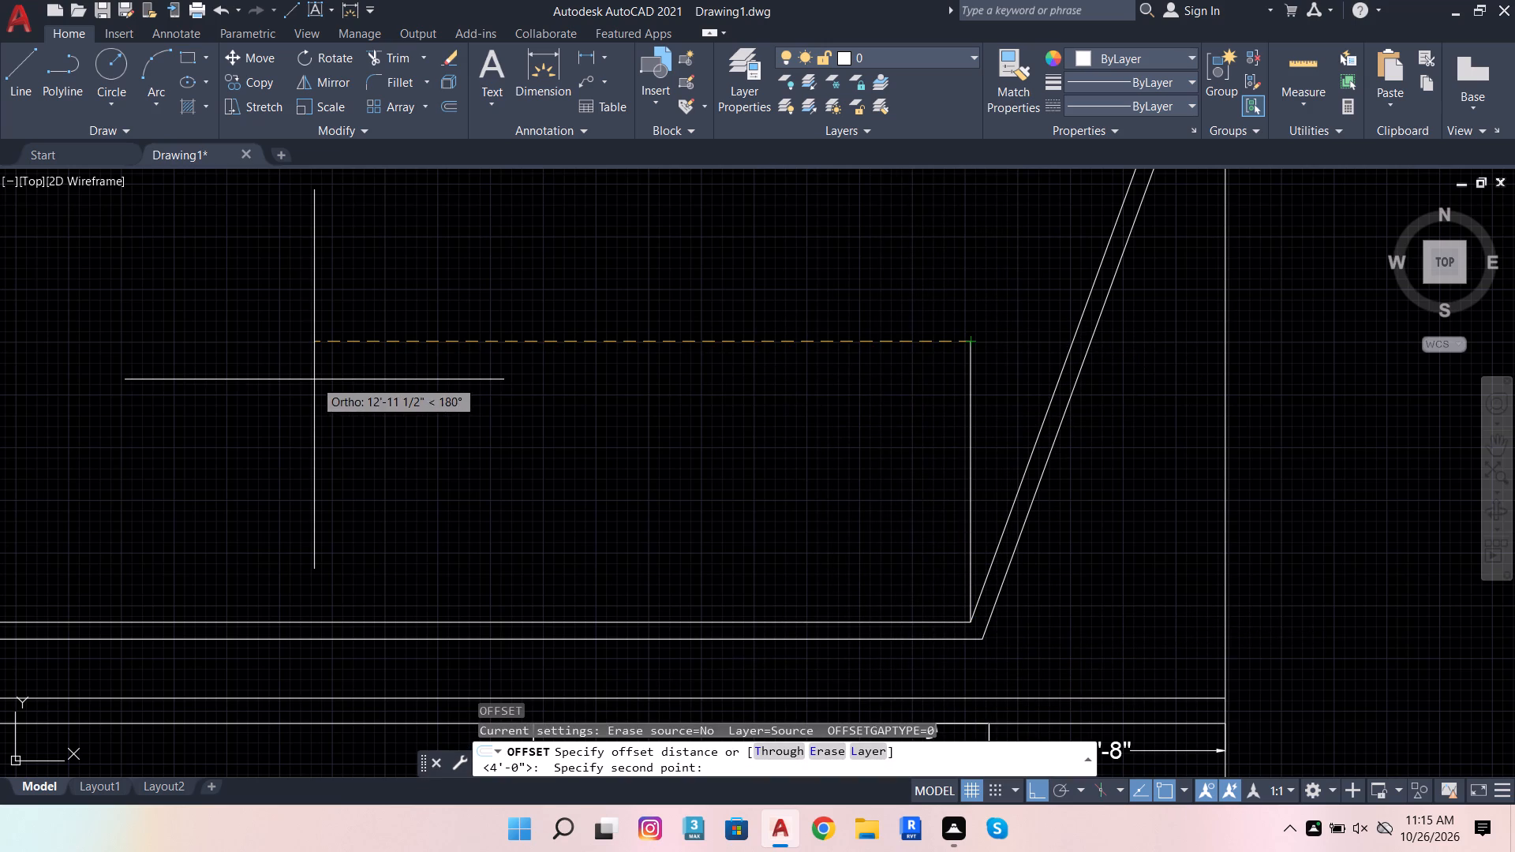
pyautogui.write("4'")
pyautogui.press('Return')
pyautogui.click(314, 379)
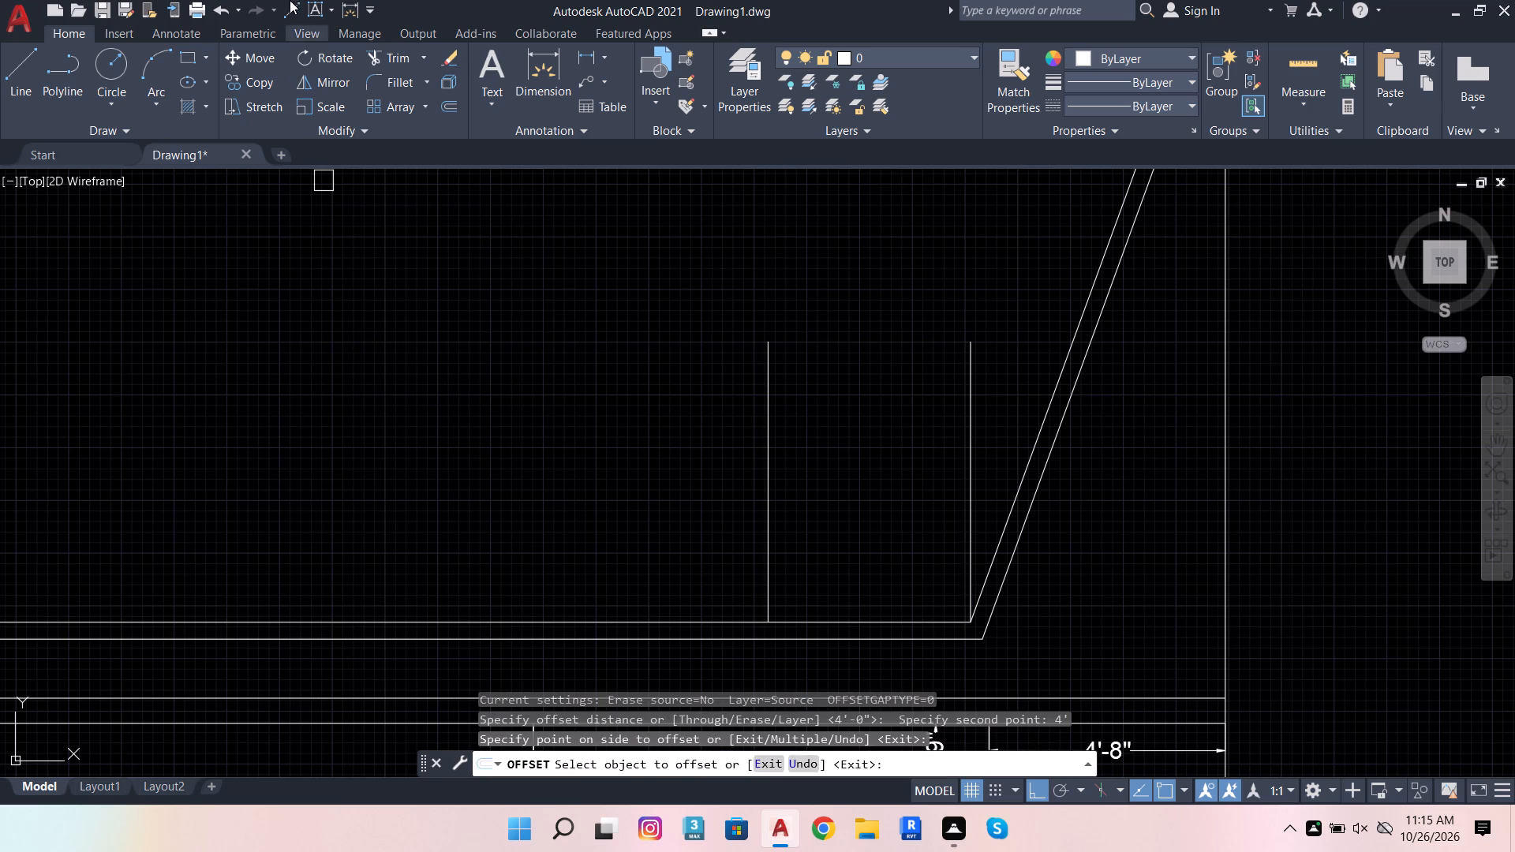
# Extend the offset vertical up to the frame's inner top line and remove the original vertical at the slanted corner.
pyautogui.click(383, 58)
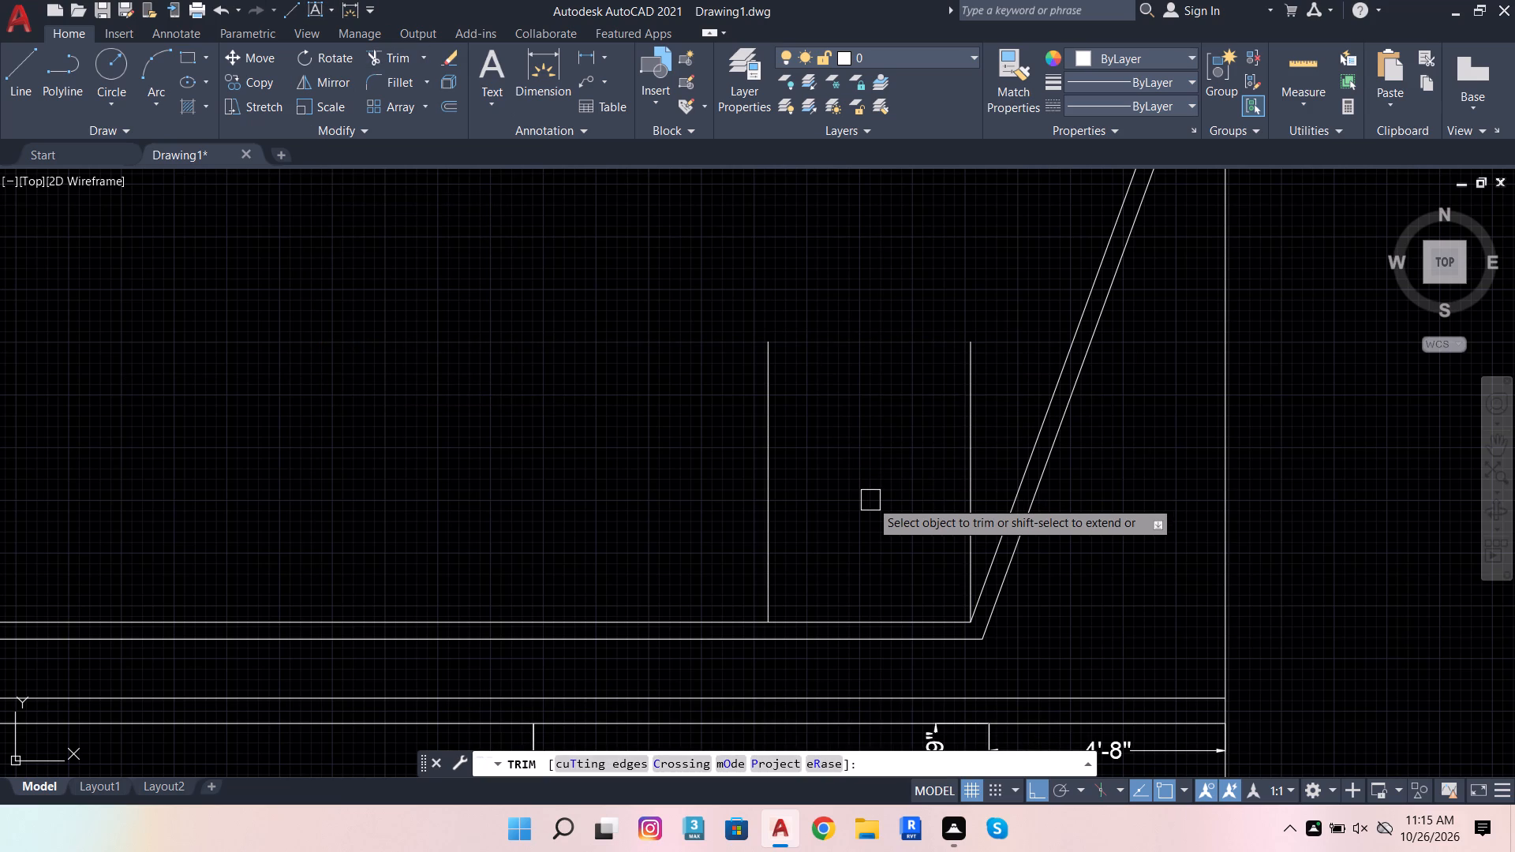
pyautogui.scroll(-2, 888, 543)
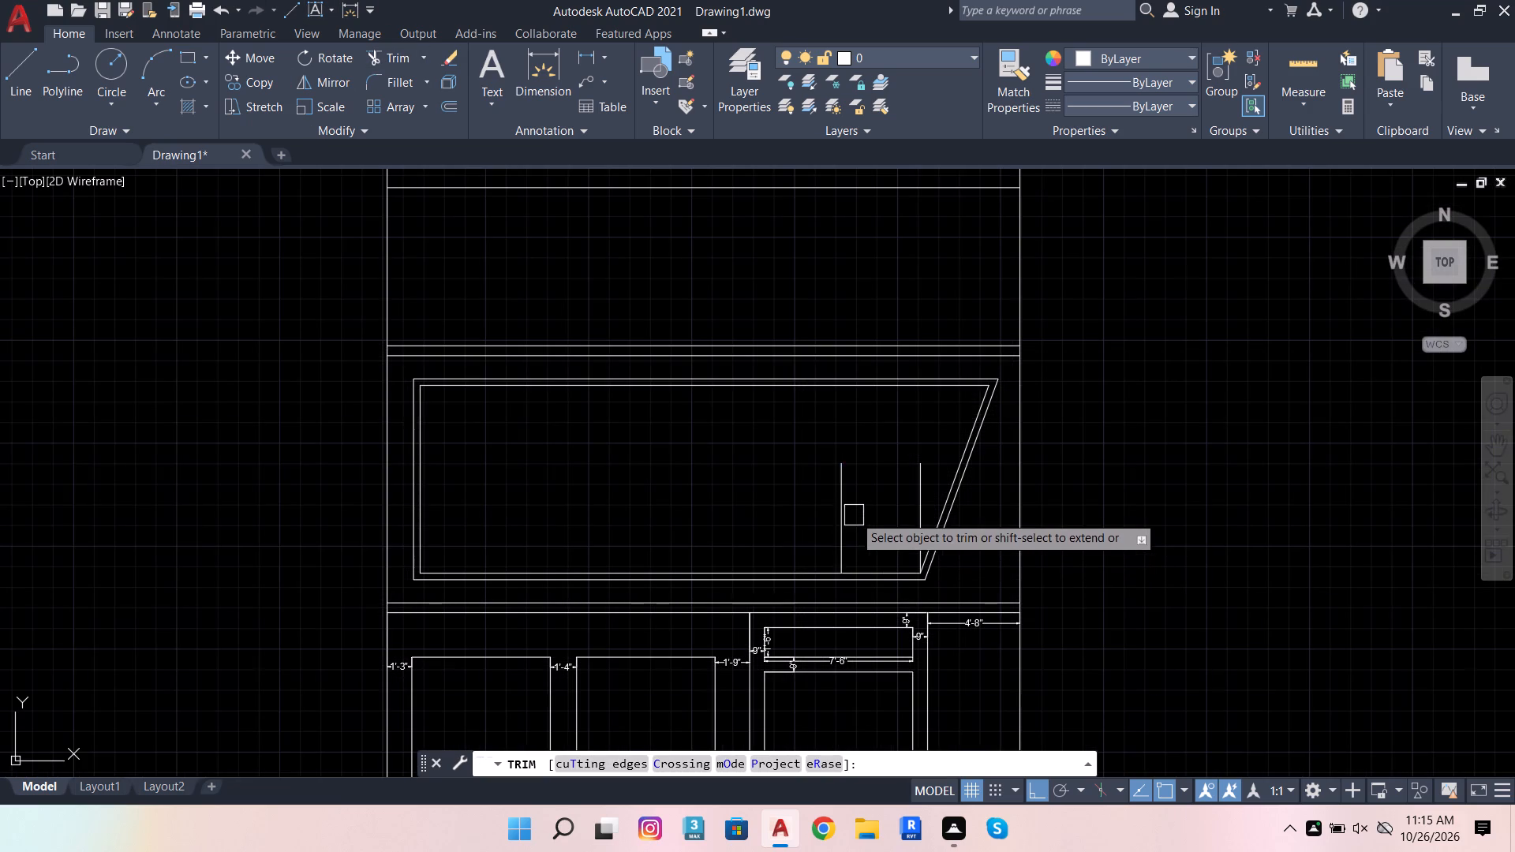
pyautogui.keyDown('shift'); pyautogui.click(846, 491); pyautogui.keyUp('shift')
pyautogui.click(917, 479)
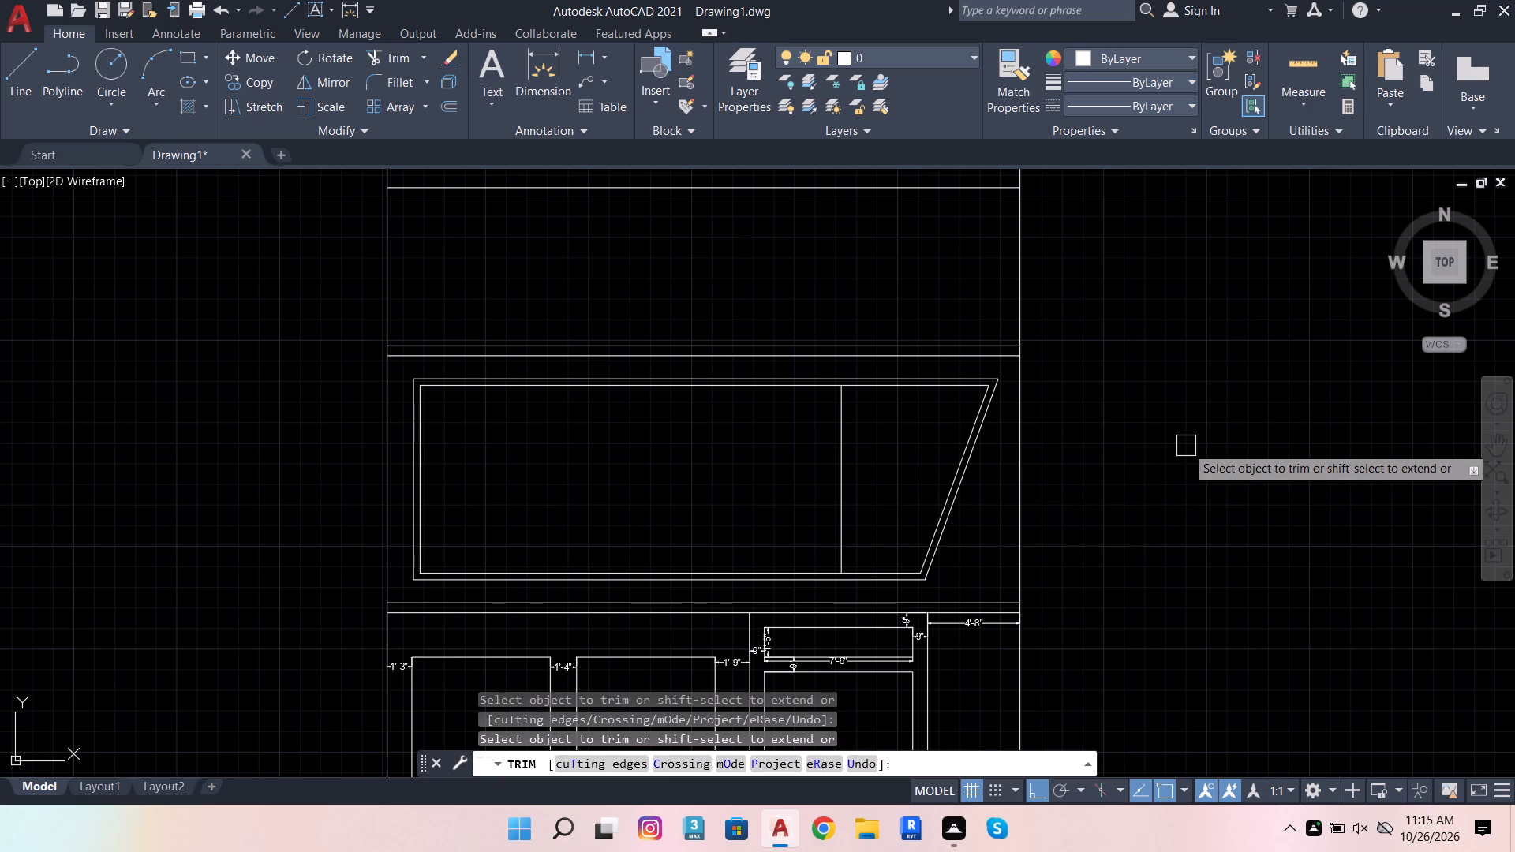
pyautogui.press('Escape')
pyautogui.press('Escape')
pyautogui.press('Escape')
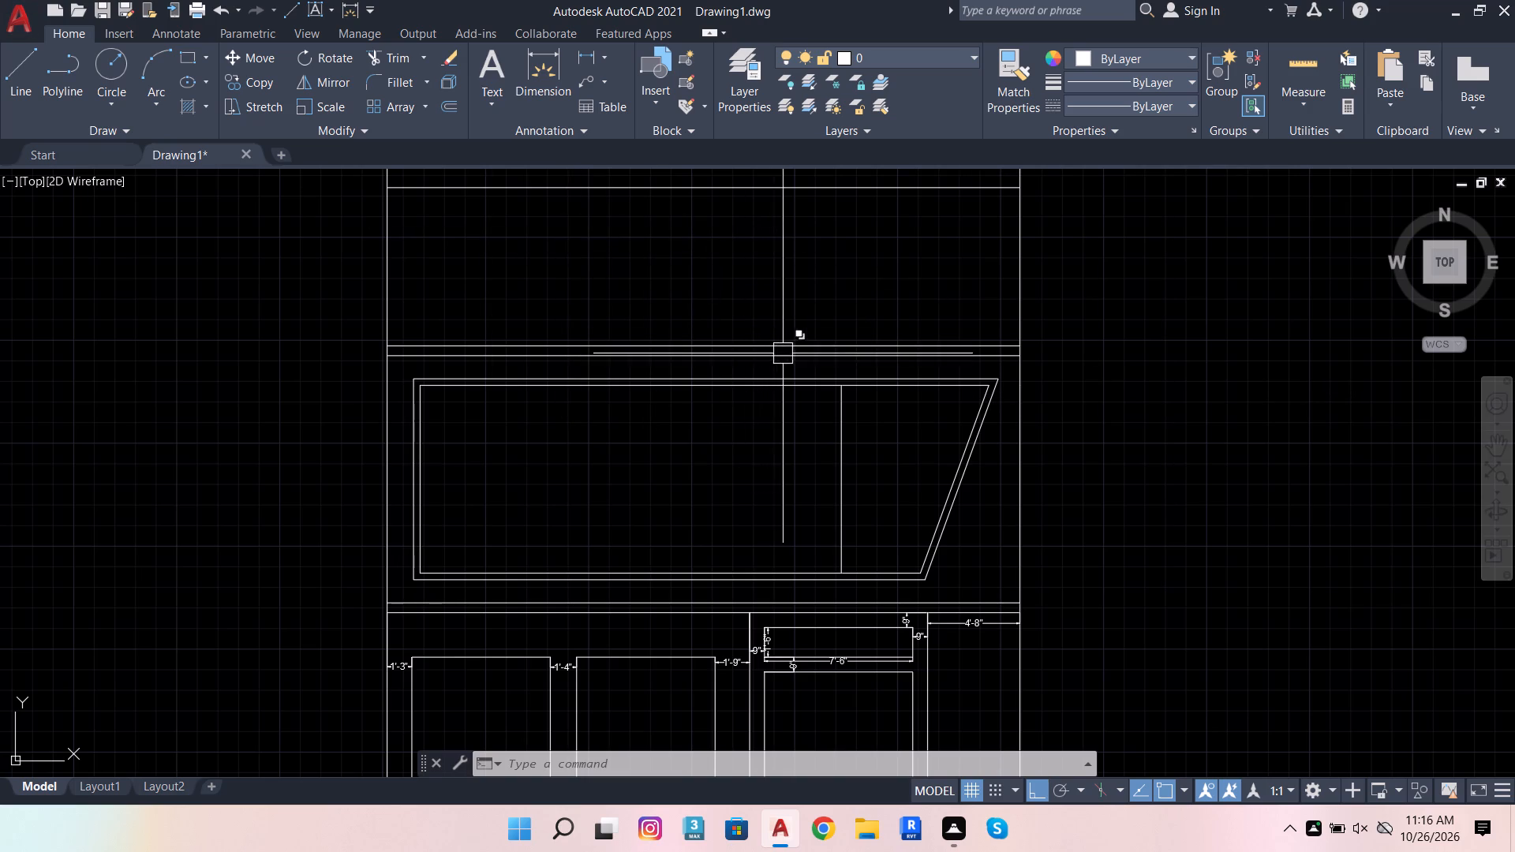
pyautogui.press('Escape')
pyautogui.press('Escape')
pyautogui.press('Escape')
pyautogui.press('Escape')
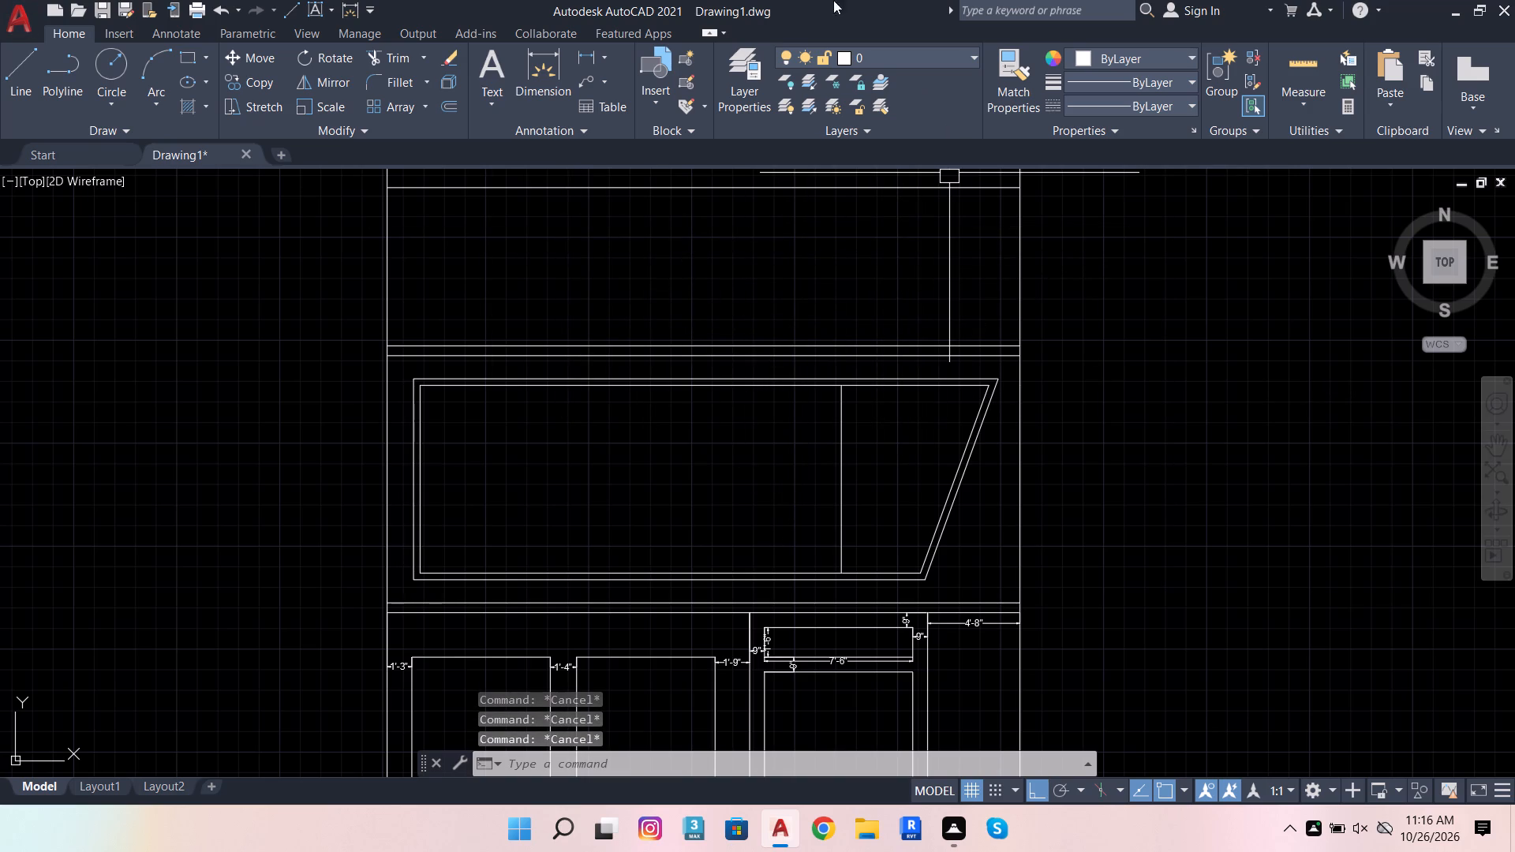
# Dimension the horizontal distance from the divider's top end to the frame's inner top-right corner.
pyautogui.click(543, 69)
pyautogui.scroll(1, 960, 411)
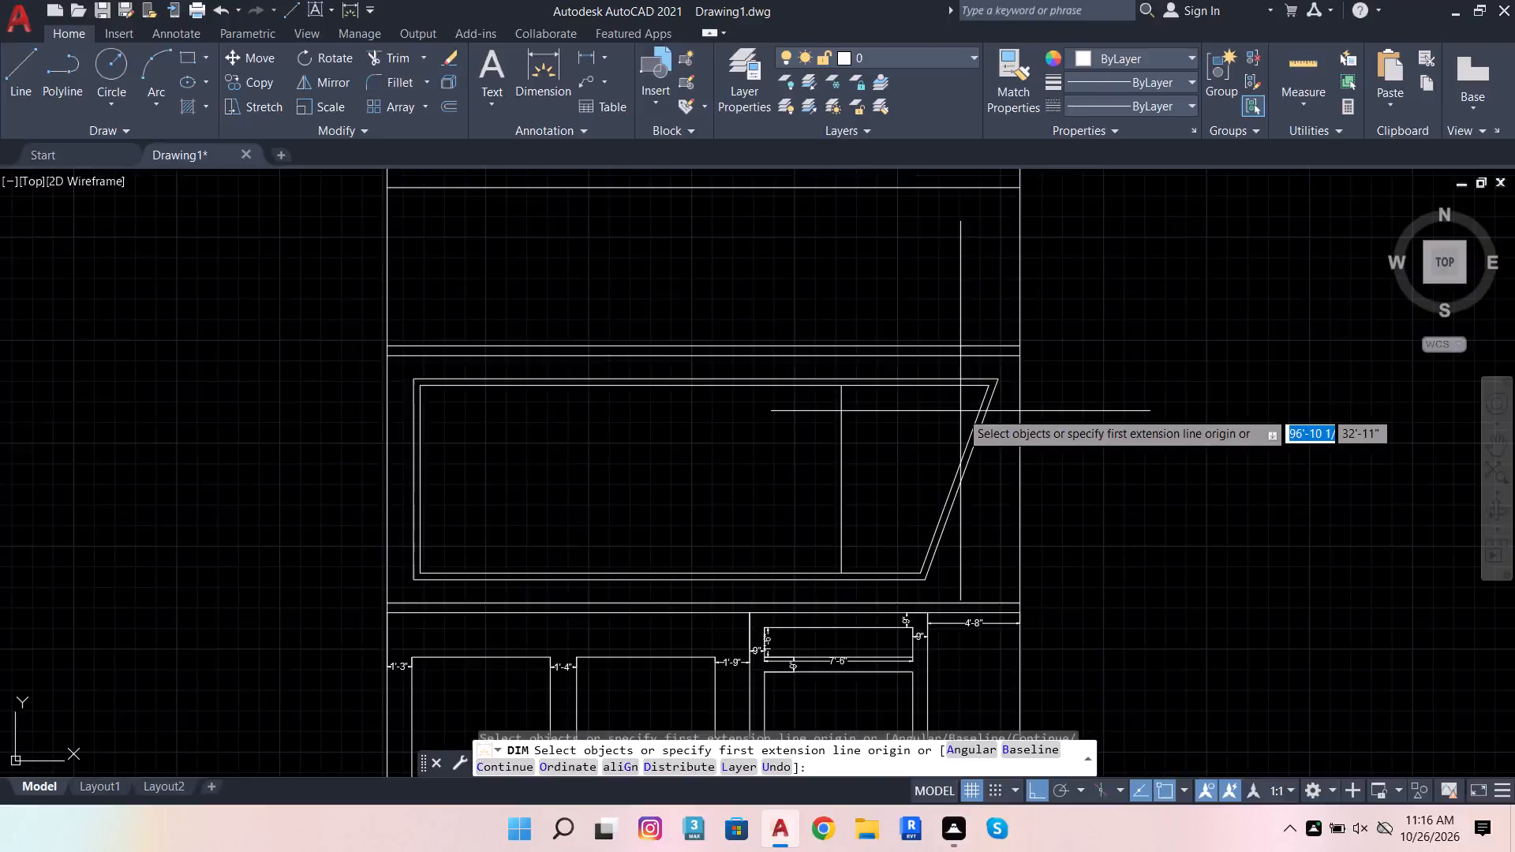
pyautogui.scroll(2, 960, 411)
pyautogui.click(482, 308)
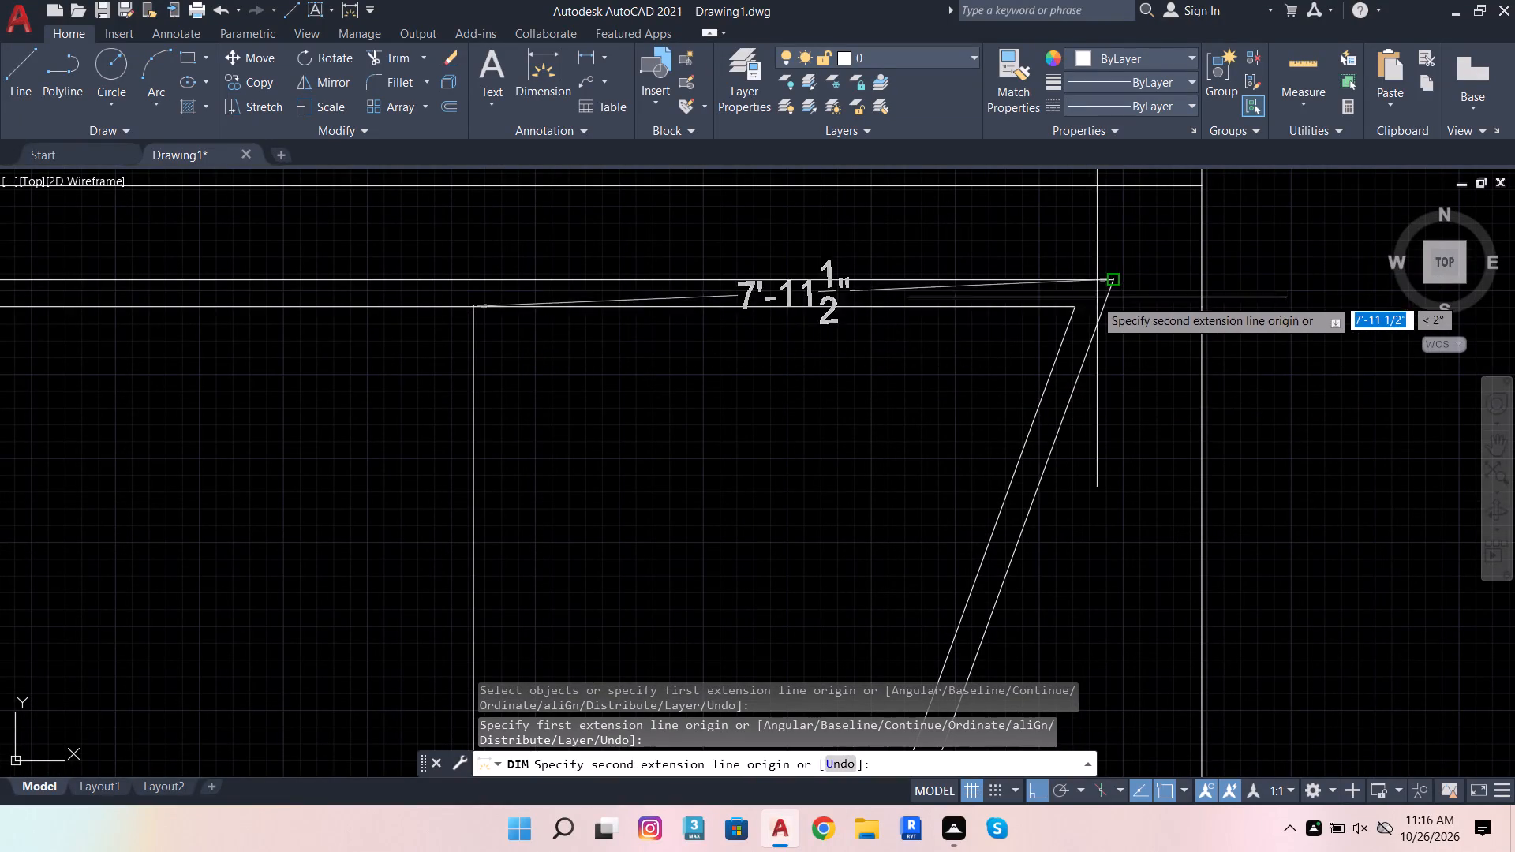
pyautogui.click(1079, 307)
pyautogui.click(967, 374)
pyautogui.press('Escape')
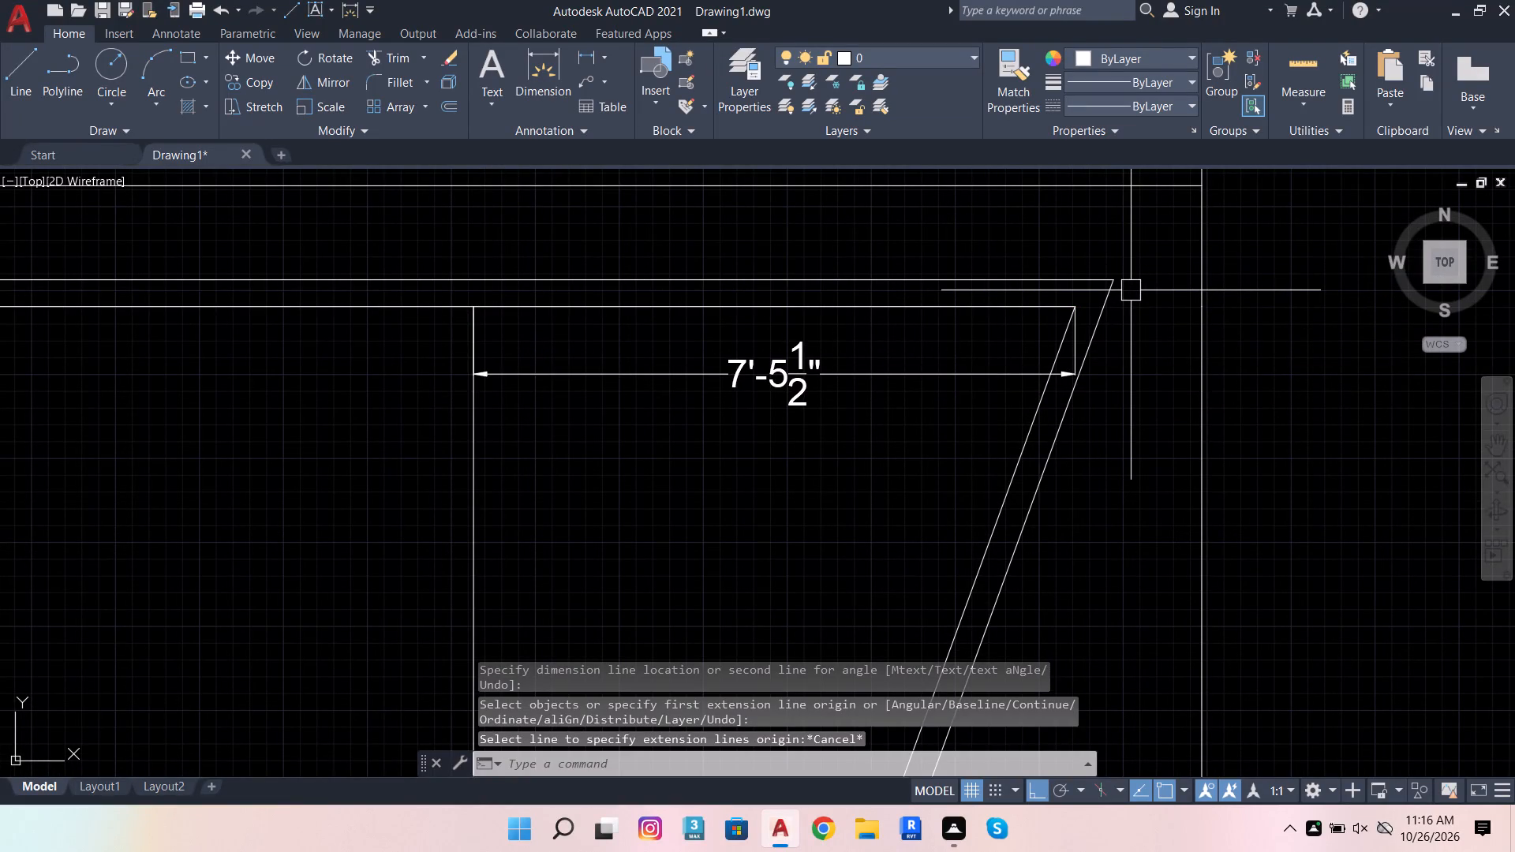
# Delete both slanted lines of the middle storey's frame.
pyautogui.scroll(-1, 1165, 297)
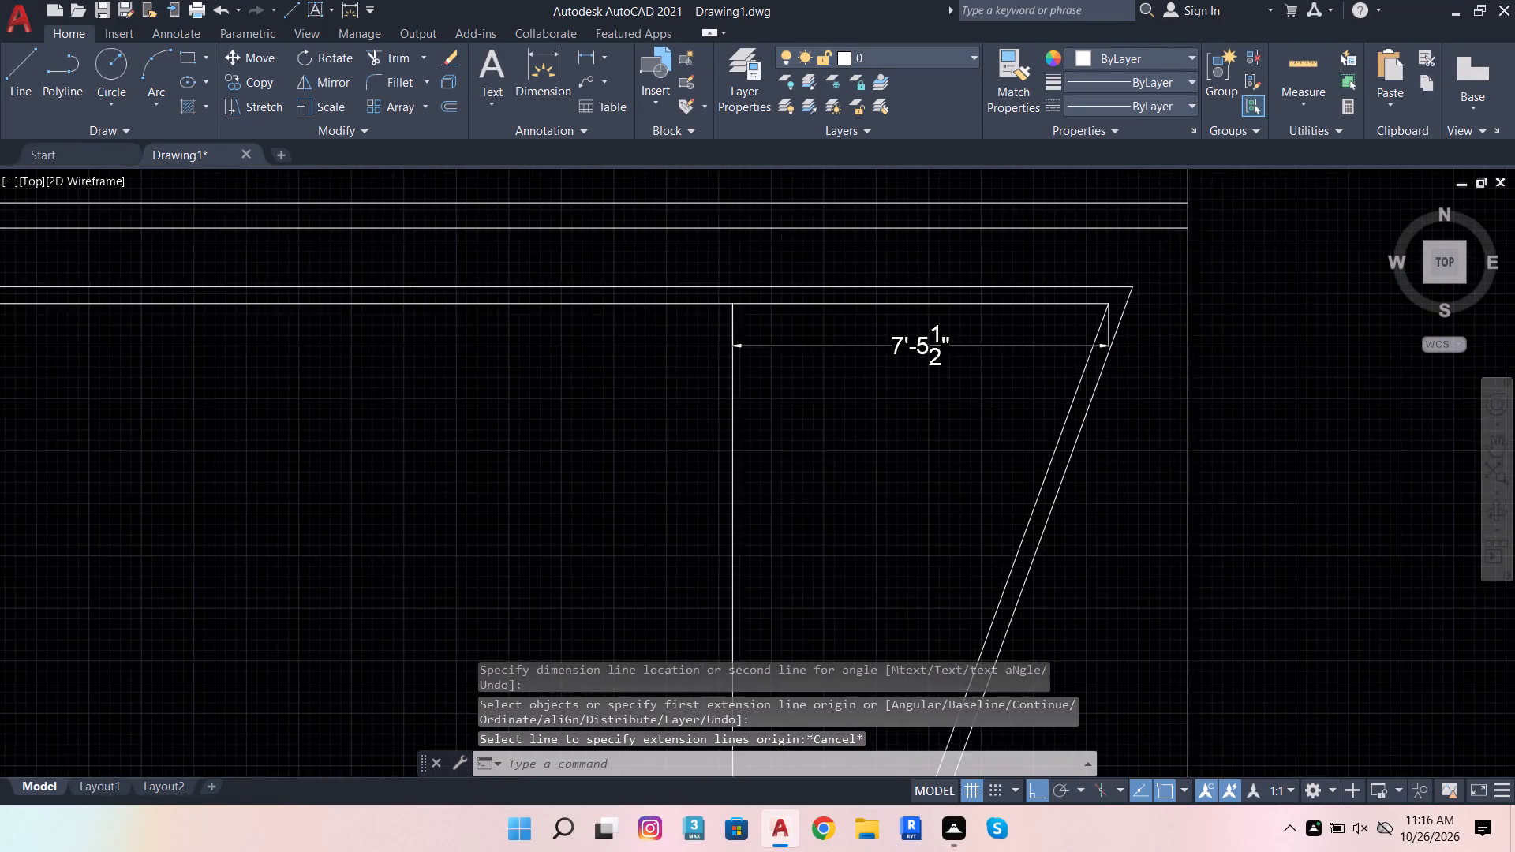
pyautogui.scroll(-2, 1169, 305)
pyautogui.scroll(2, 1148, 465)
pyautogui.scroll(-2, 1135, 499)
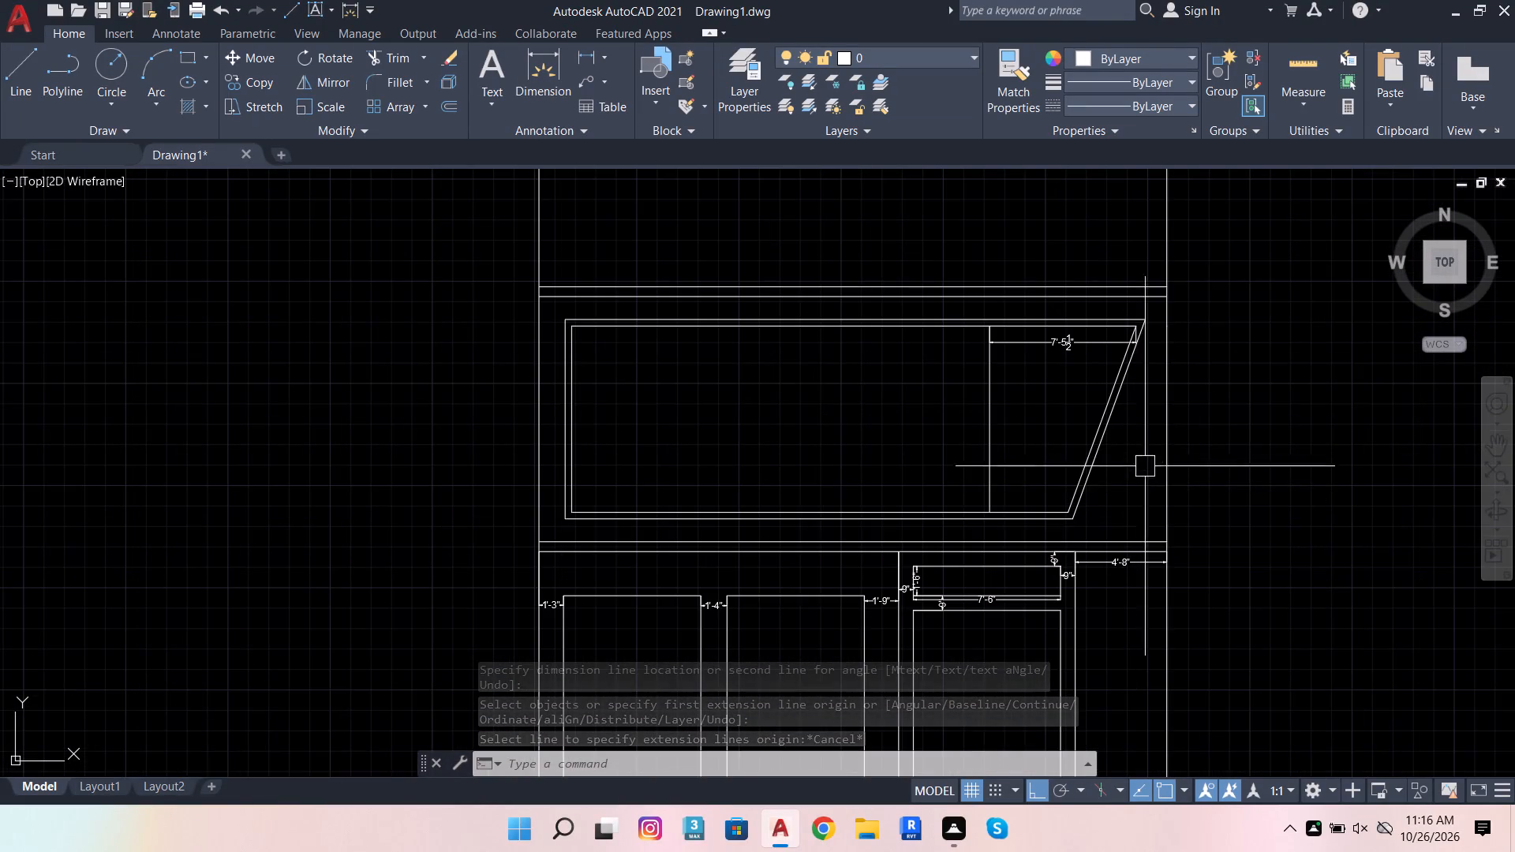
pyautogui.click(1153, 439)
pyautogui.click(1079, 412)
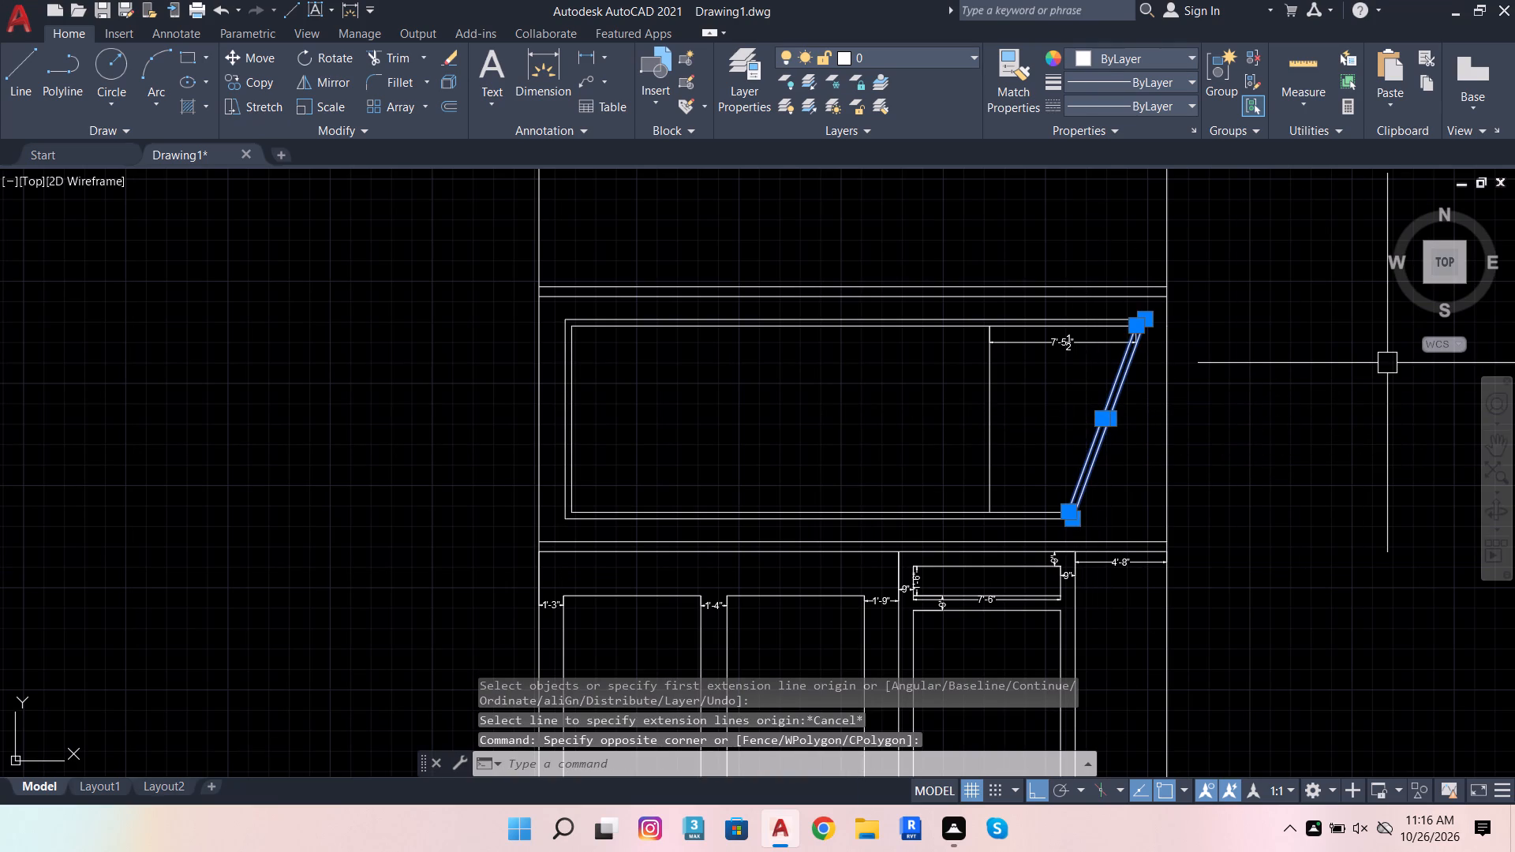
pyautogui.hotkey('shift', 'Delete')
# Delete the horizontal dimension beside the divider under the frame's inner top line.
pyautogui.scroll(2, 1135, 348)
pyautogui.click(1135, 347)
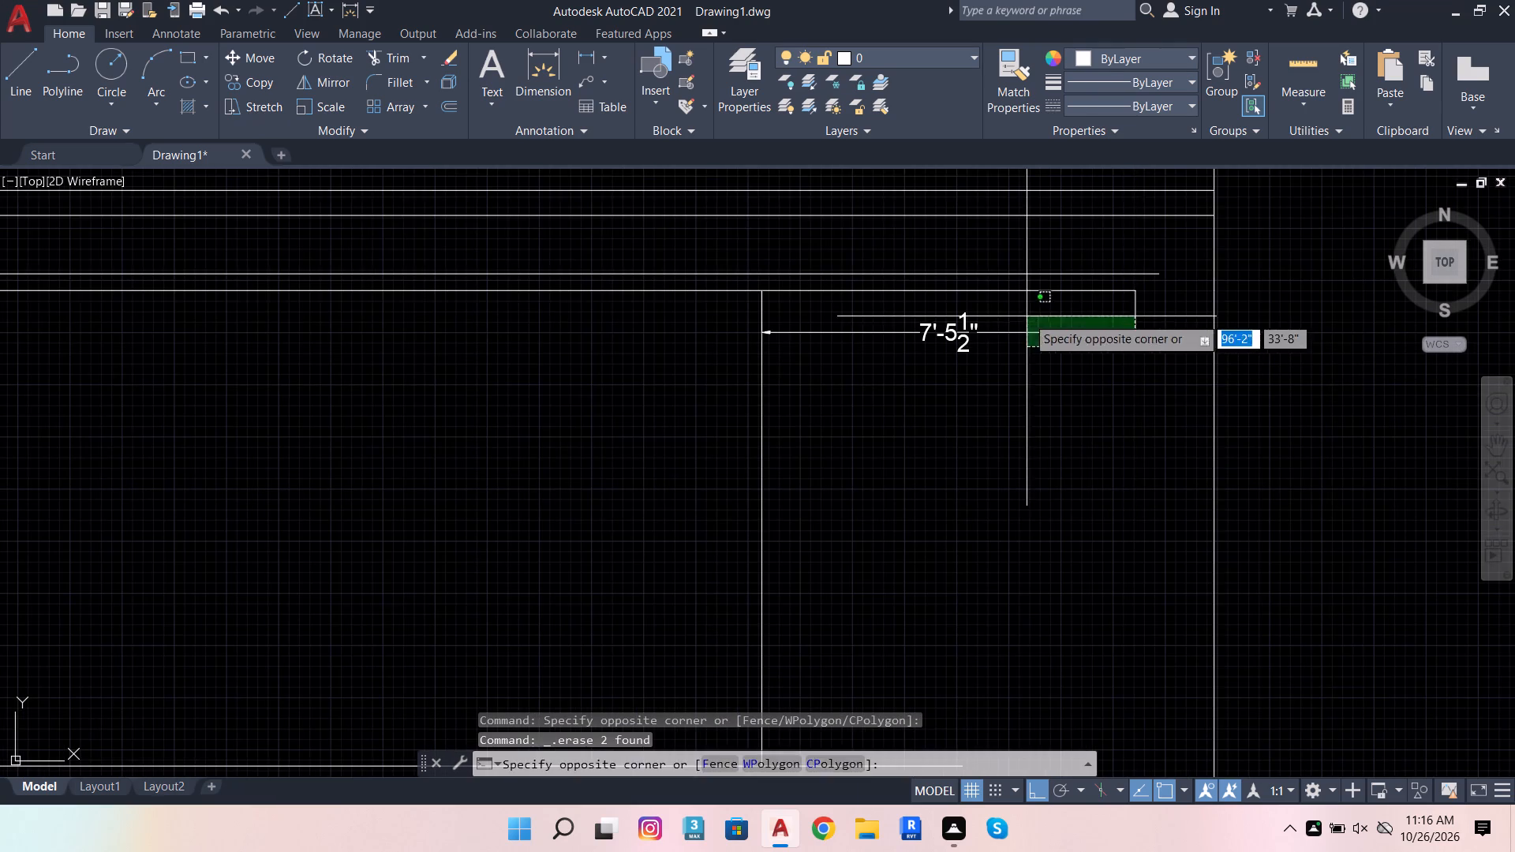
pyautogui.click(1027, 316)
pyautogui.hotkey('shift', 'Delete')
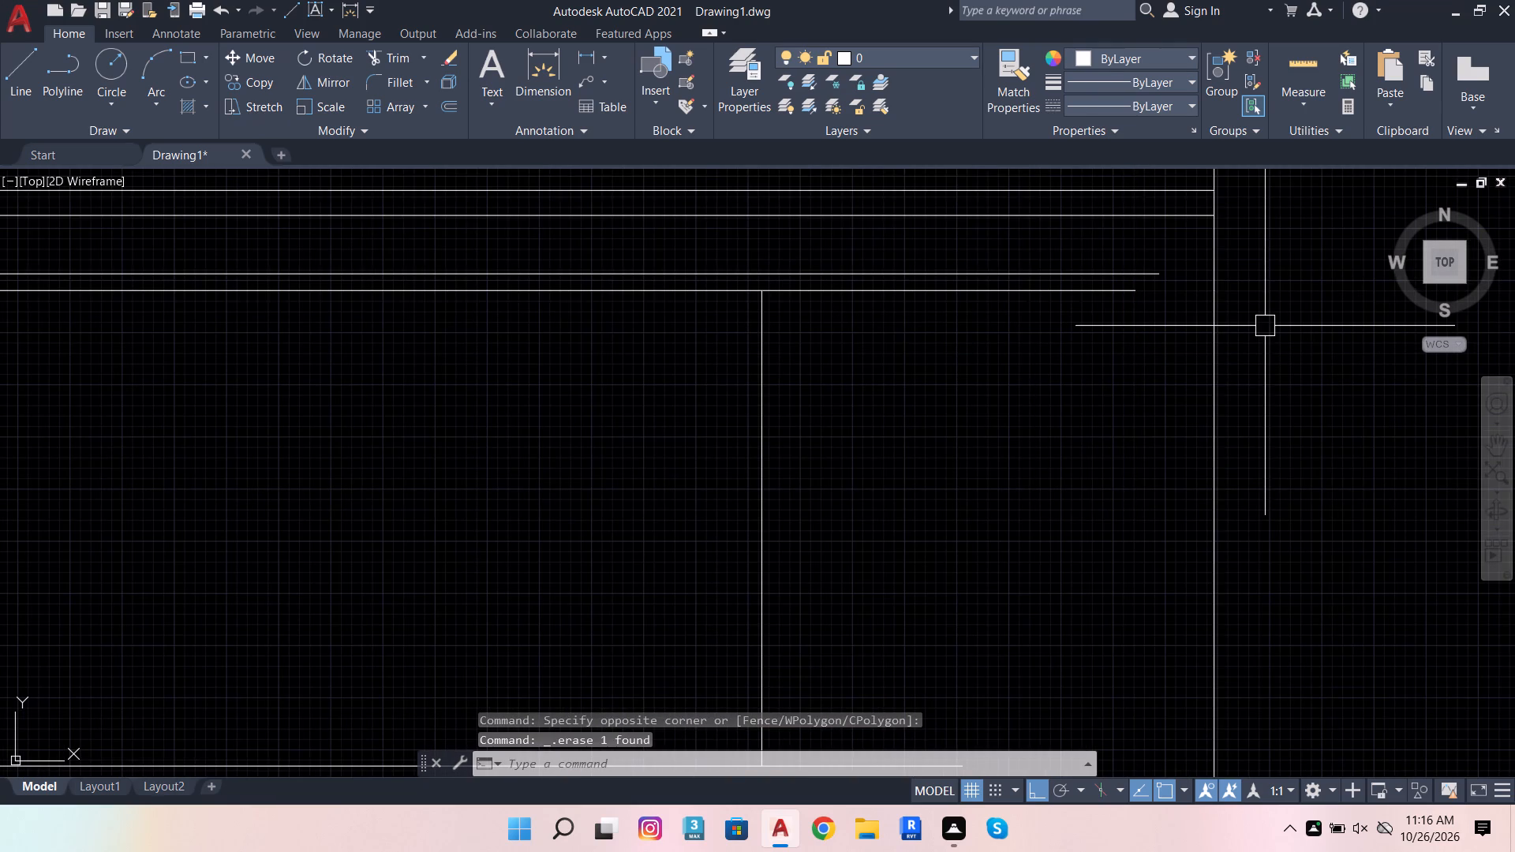
# Offset the middle storey's right wall line 1'2.6" inward to form the frame's vertical right edge.
pyautogui.click(1219, 349)
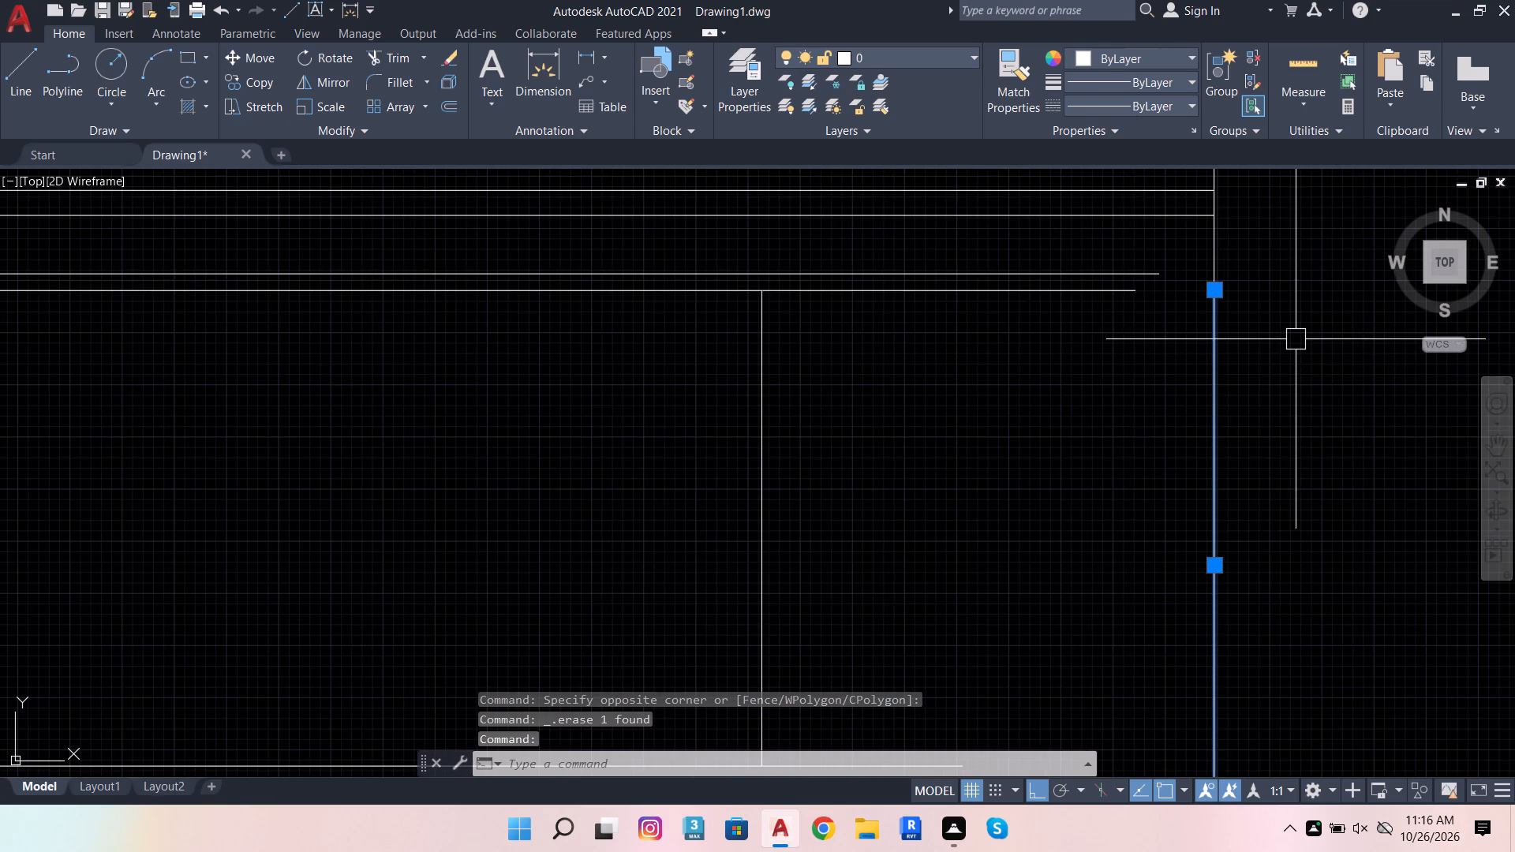
pyautogui.press('o')
pyautogui.press('Return')
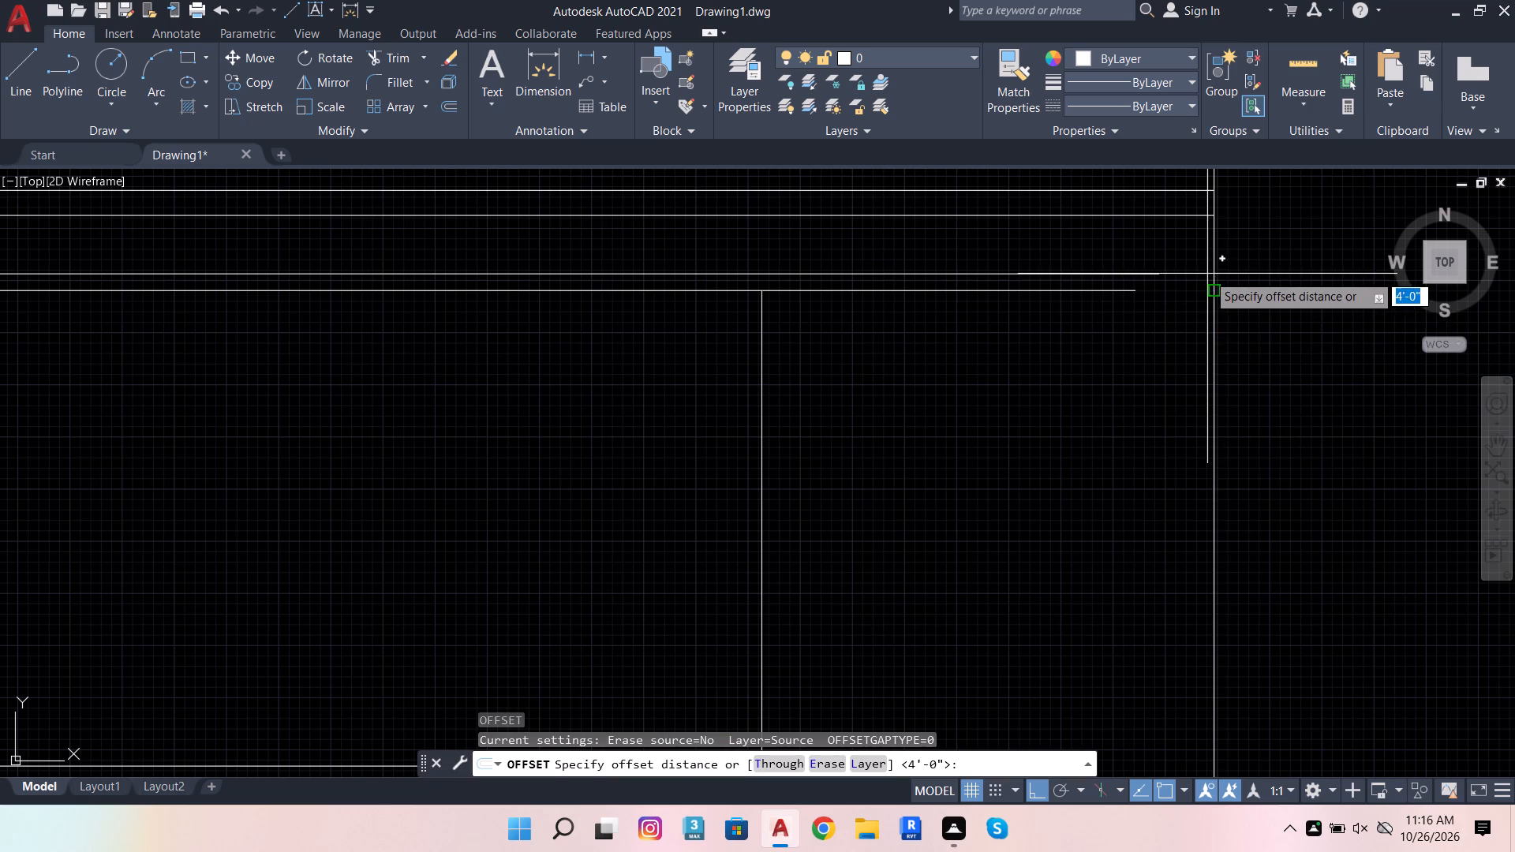
pyautogui.click(1216, 289)
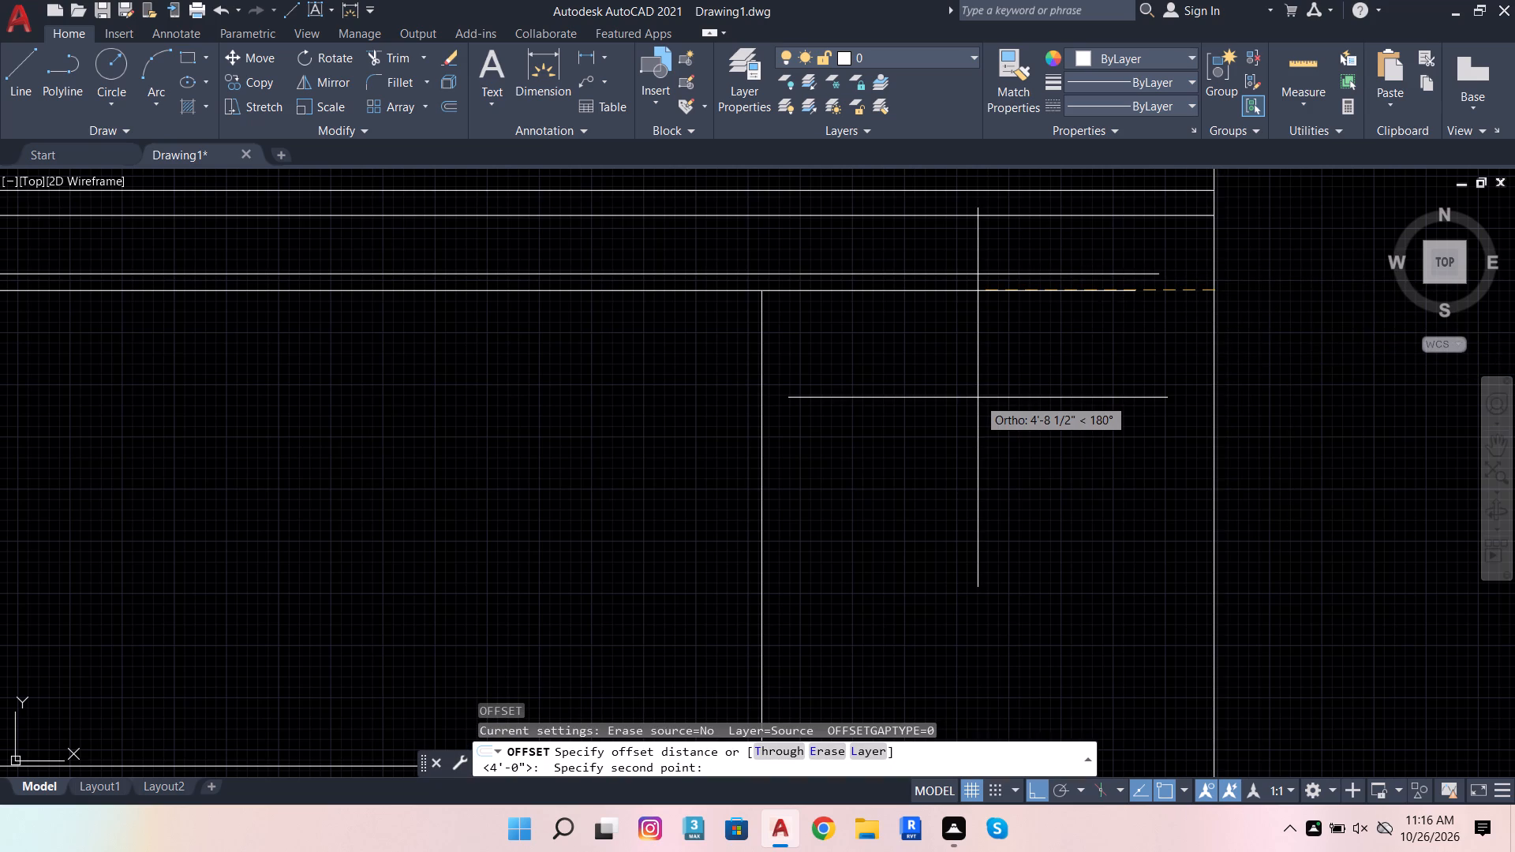
pyautogui.write("1'")
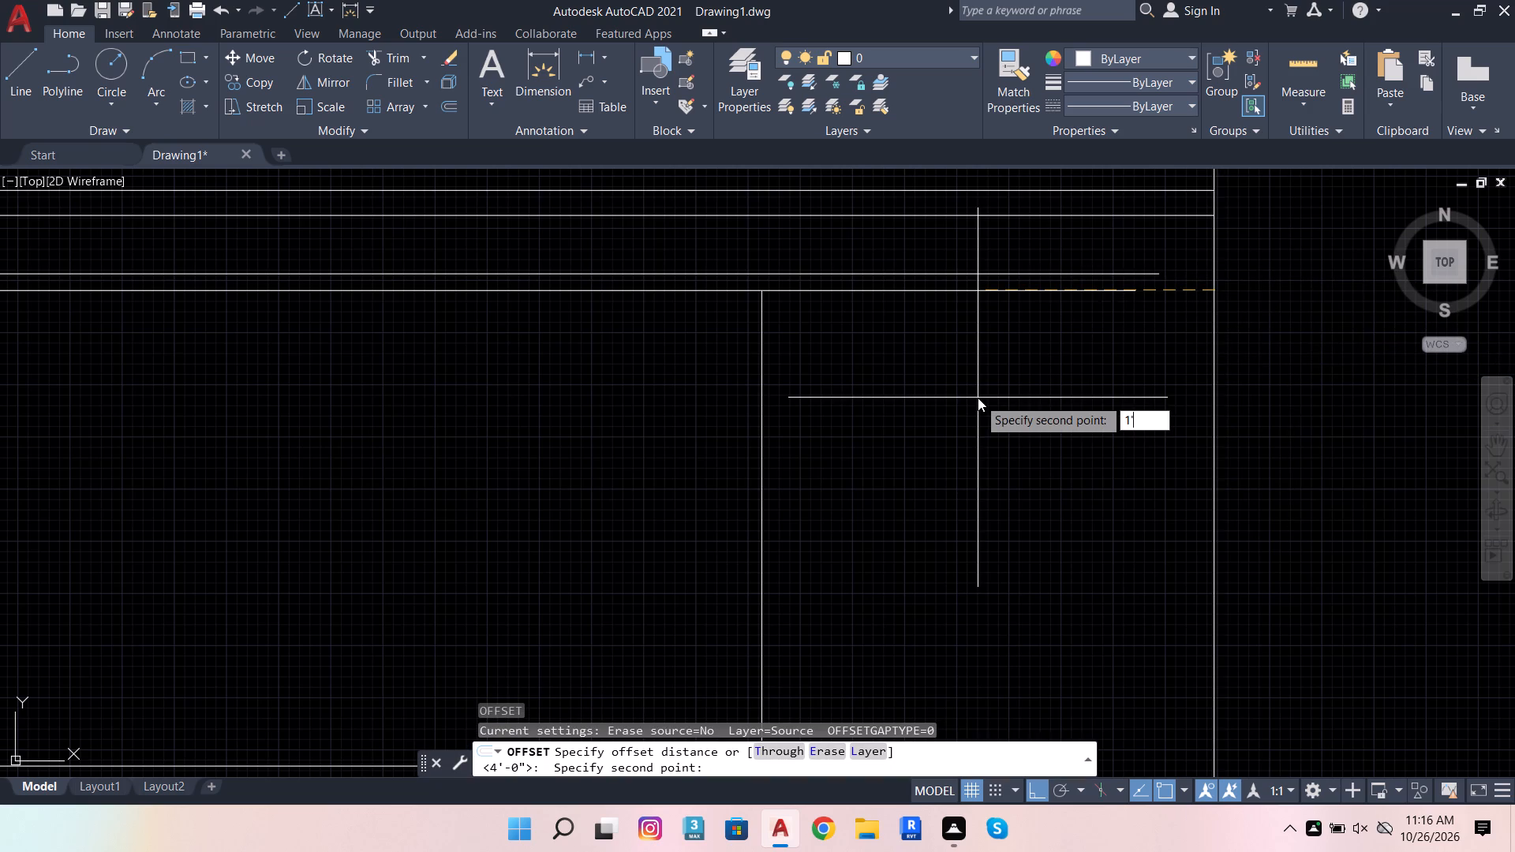
pyautogui.press('2')
pyautogui.write('.6')
pyautogui.press('Return')
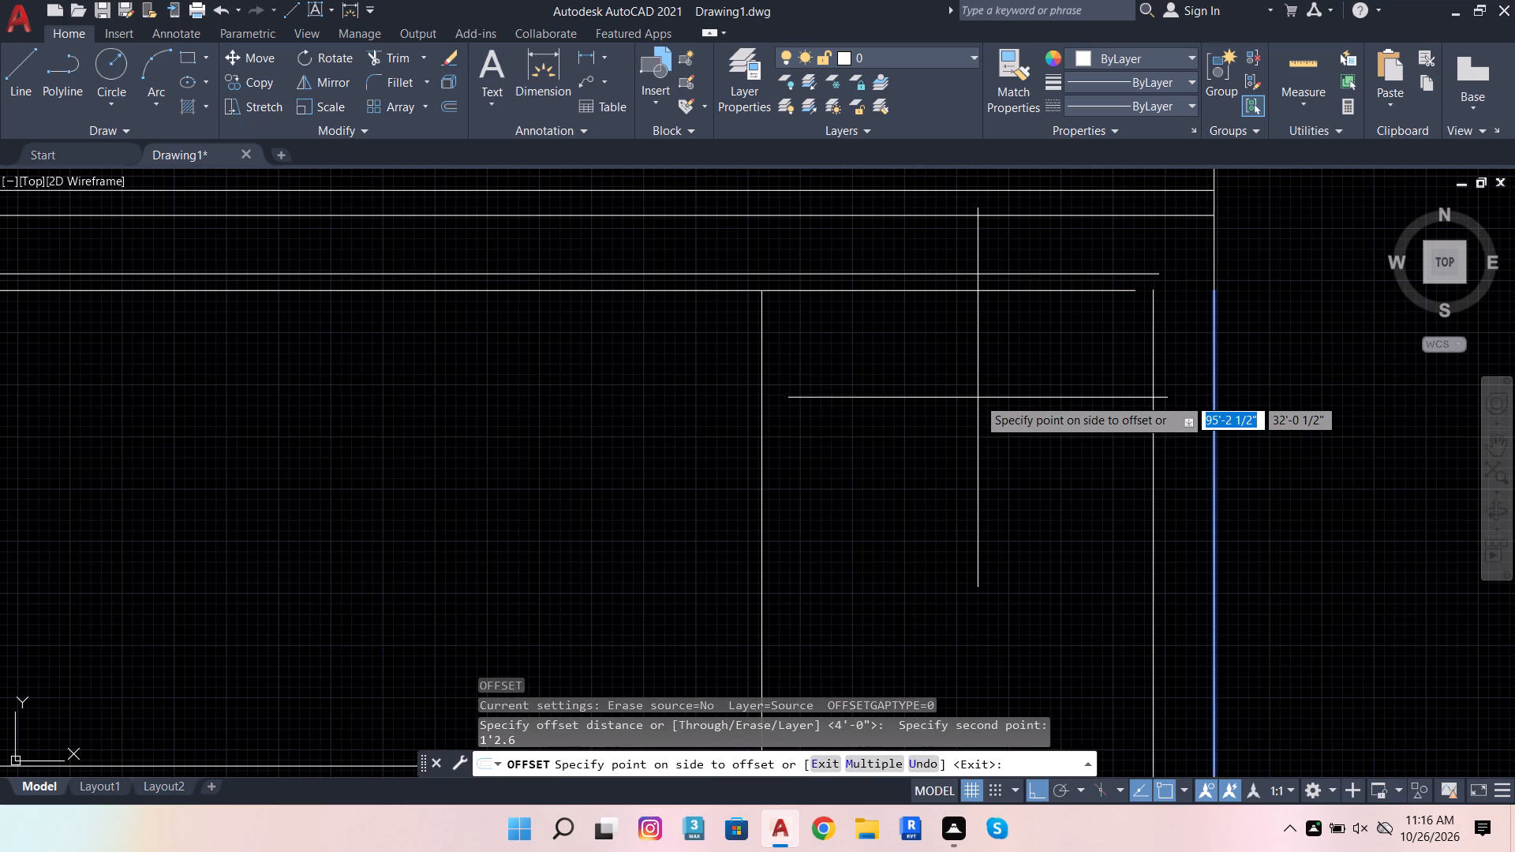
pyautogui.click(978, 398)
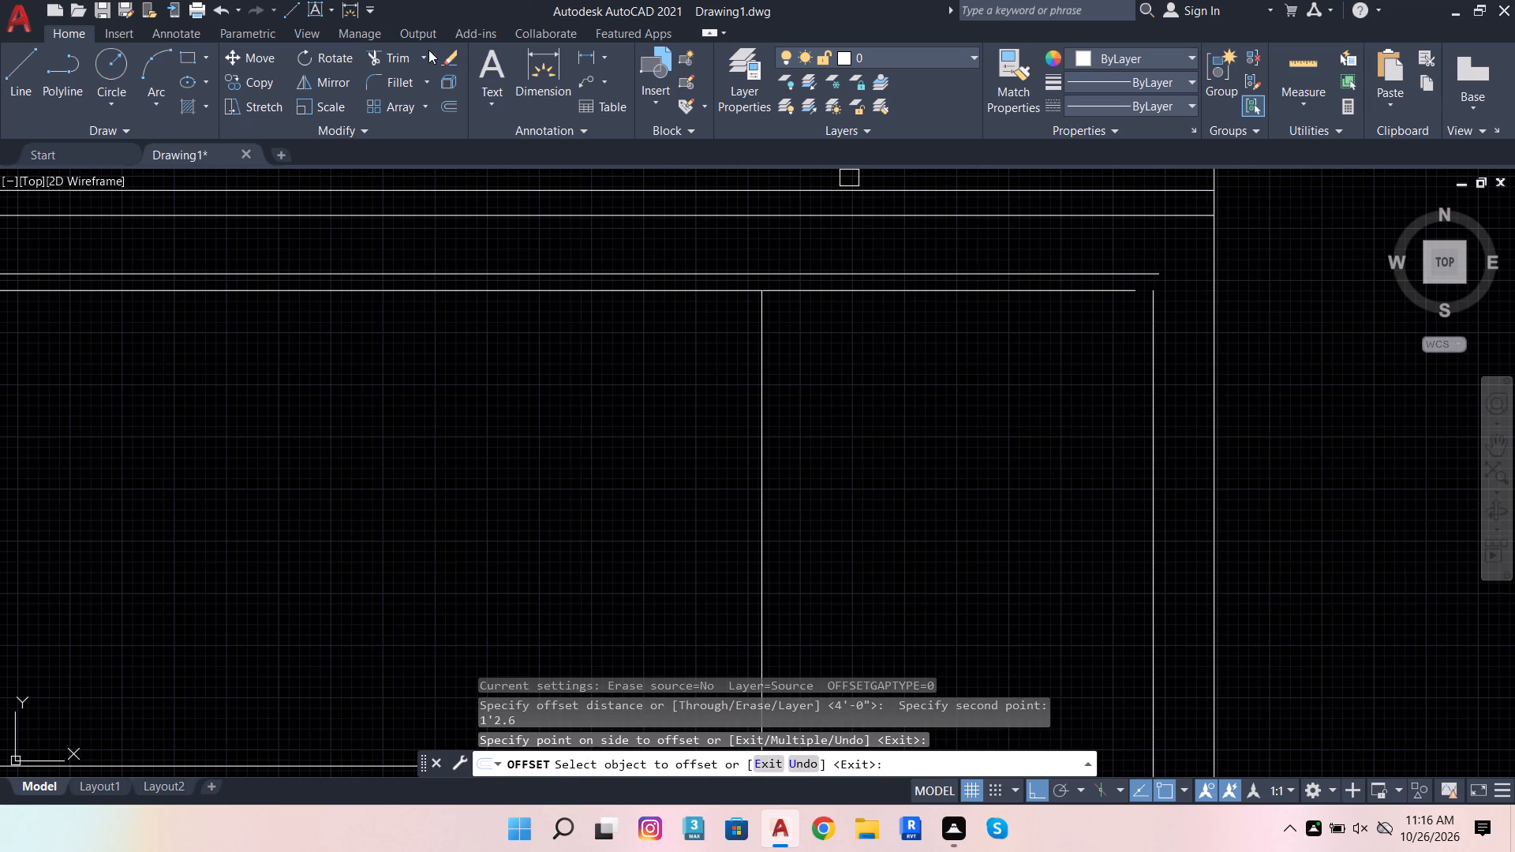
# Join the new right edge and both top frame lines by extending the edge and inner line and trimming the outer line's overhang.
pyautogui.click(392, 53)
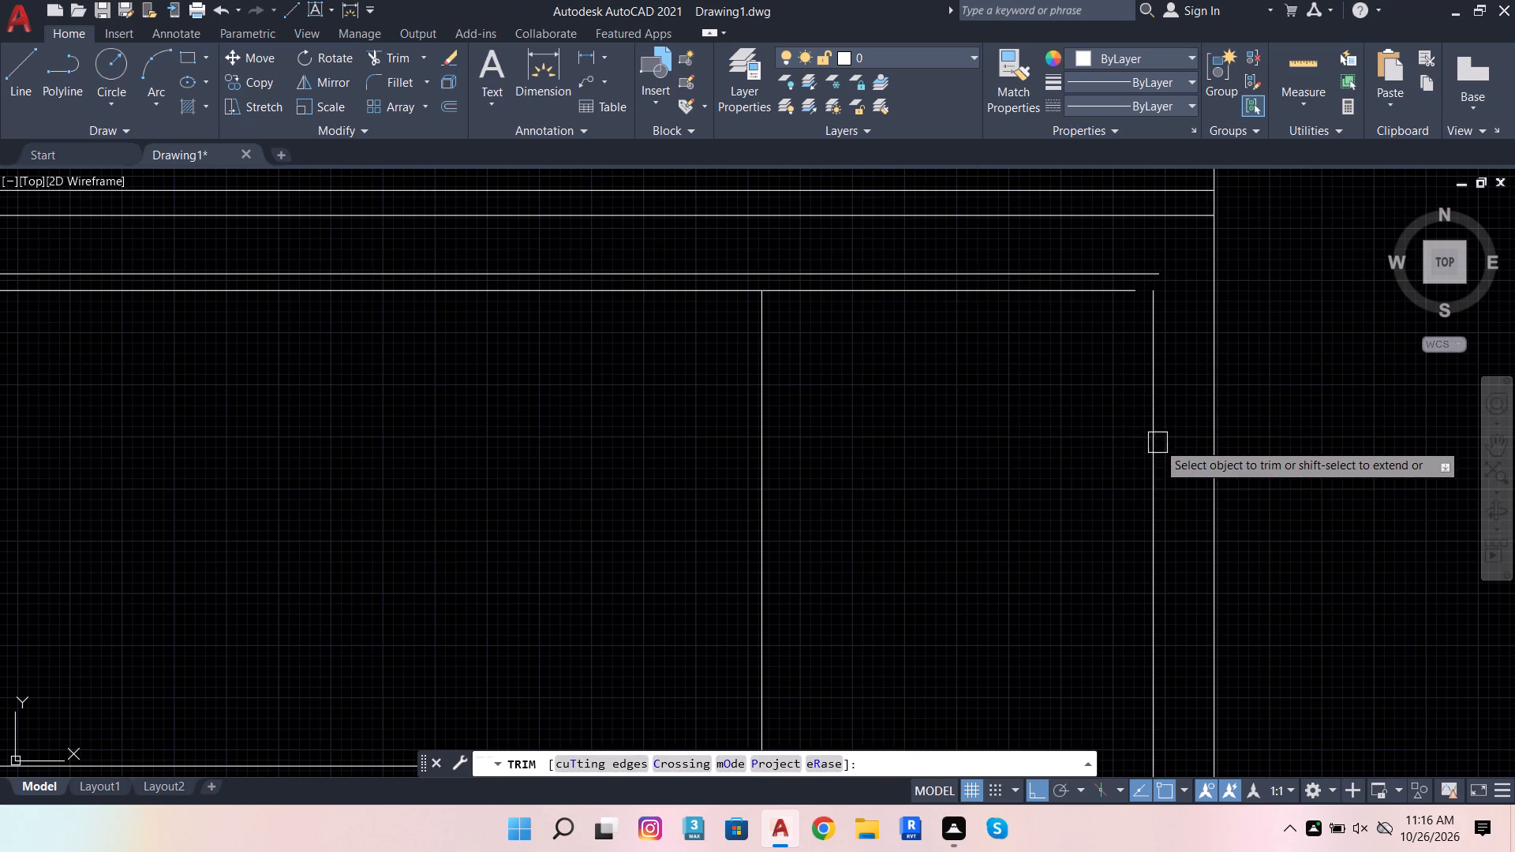
pyautogui.keyDown('shift'); pyautogui.click(1147, 405); pyautogui.keyUp('shift')
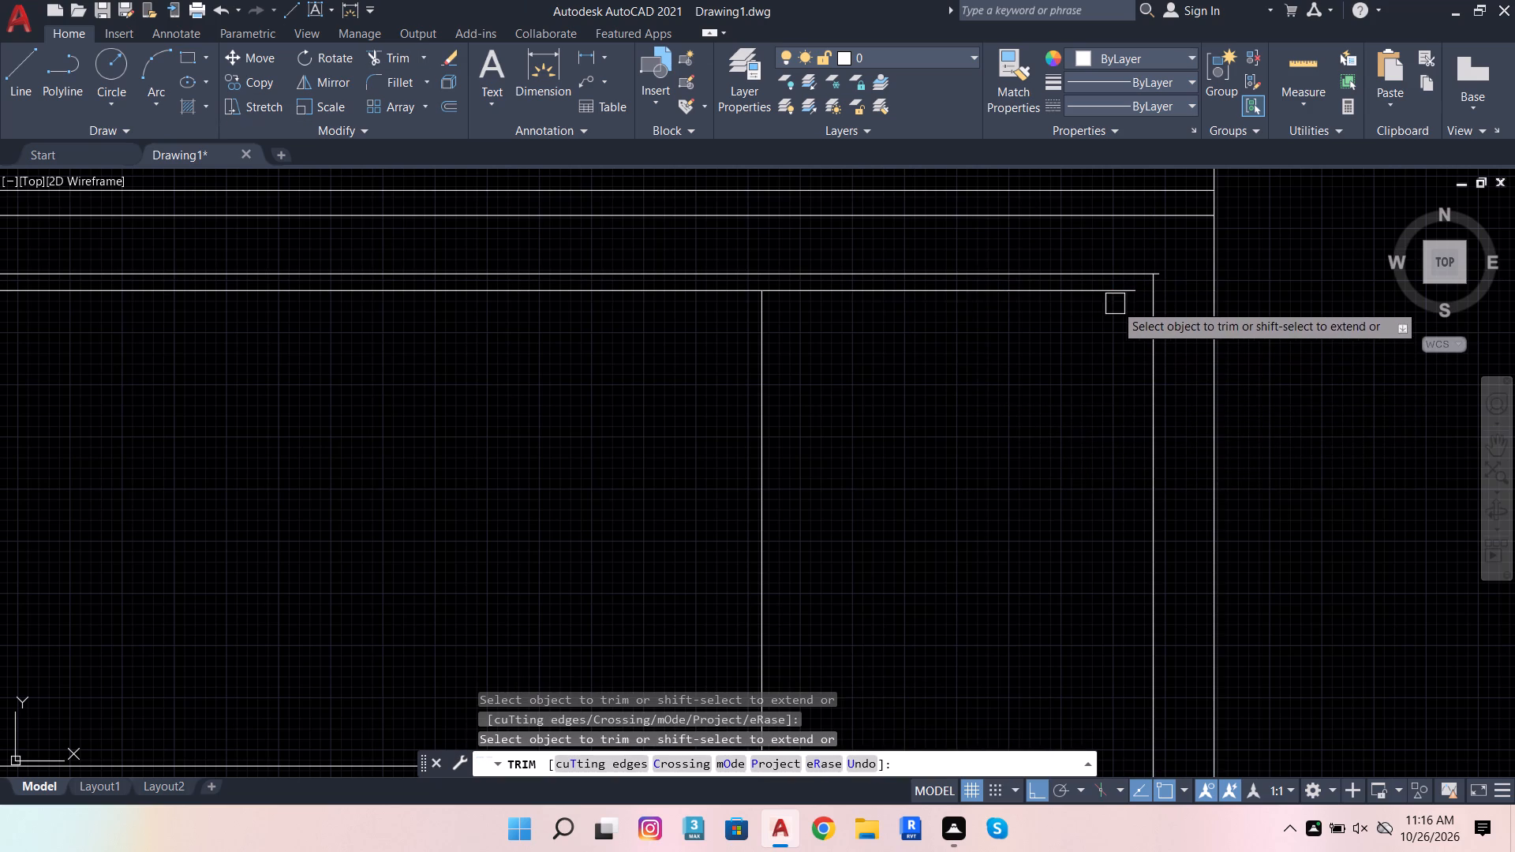
pyautogui.keyDown('shift'); pyautogui.click(1109, 296); pyautogui.keyUp('shift')
pyautogui.scroll(-1, 1218, 342)
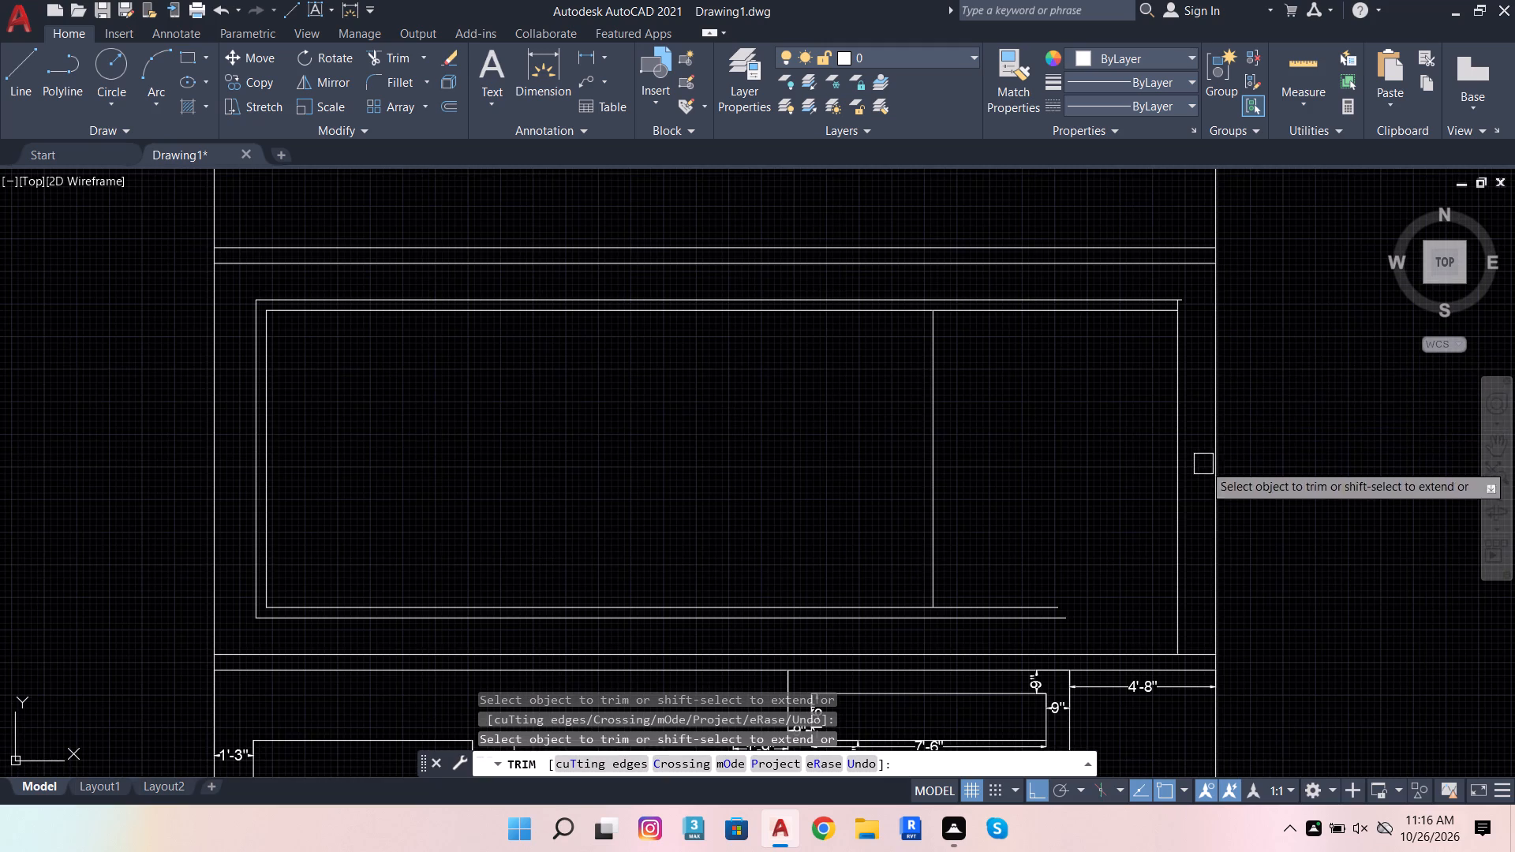
pyautogui.scroll(4, 1179, 301)
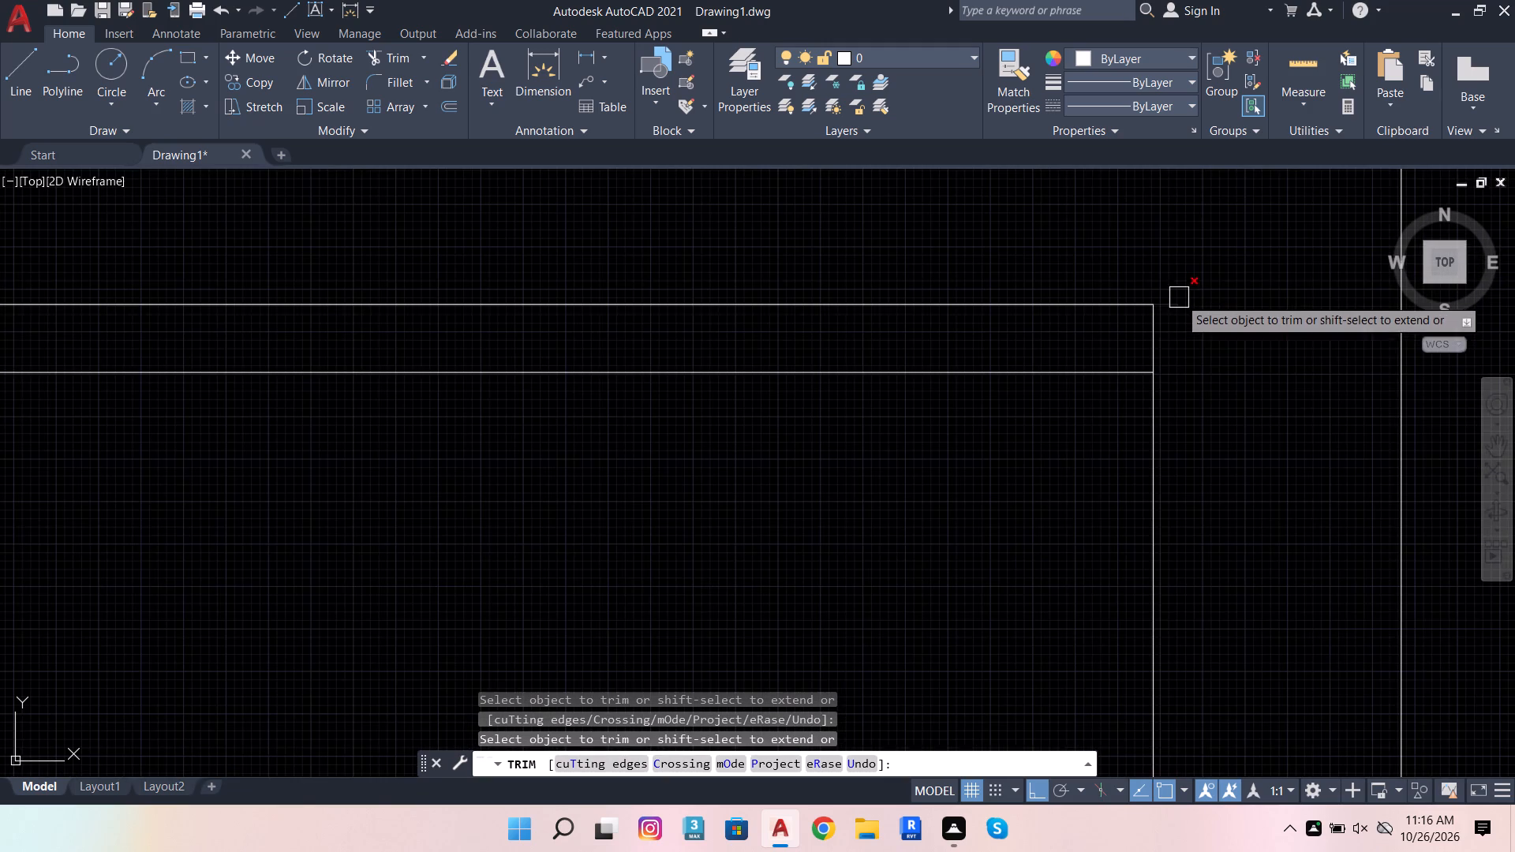
pyautogui.click(1176, 301)
pyautogui.scroll(-4, 1197, 409)
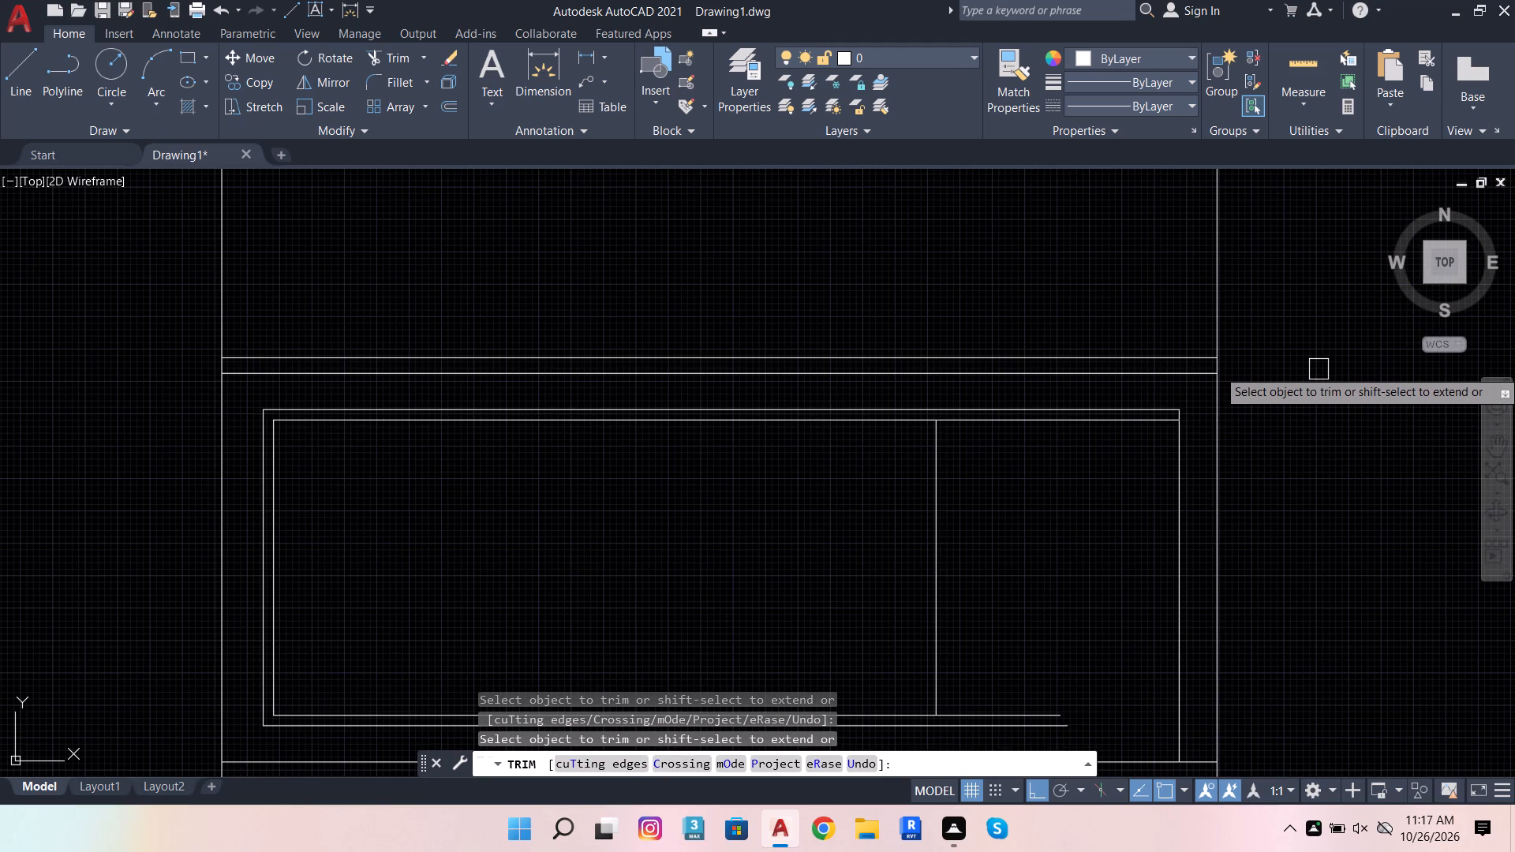
# Extend both bottom frame lines to the new right edge and trim that edge's overhang below the outer bottom line.
pyautogui.scroll(-1, 1319, 369)
pyautogui.scroll(2, 1143, 594)
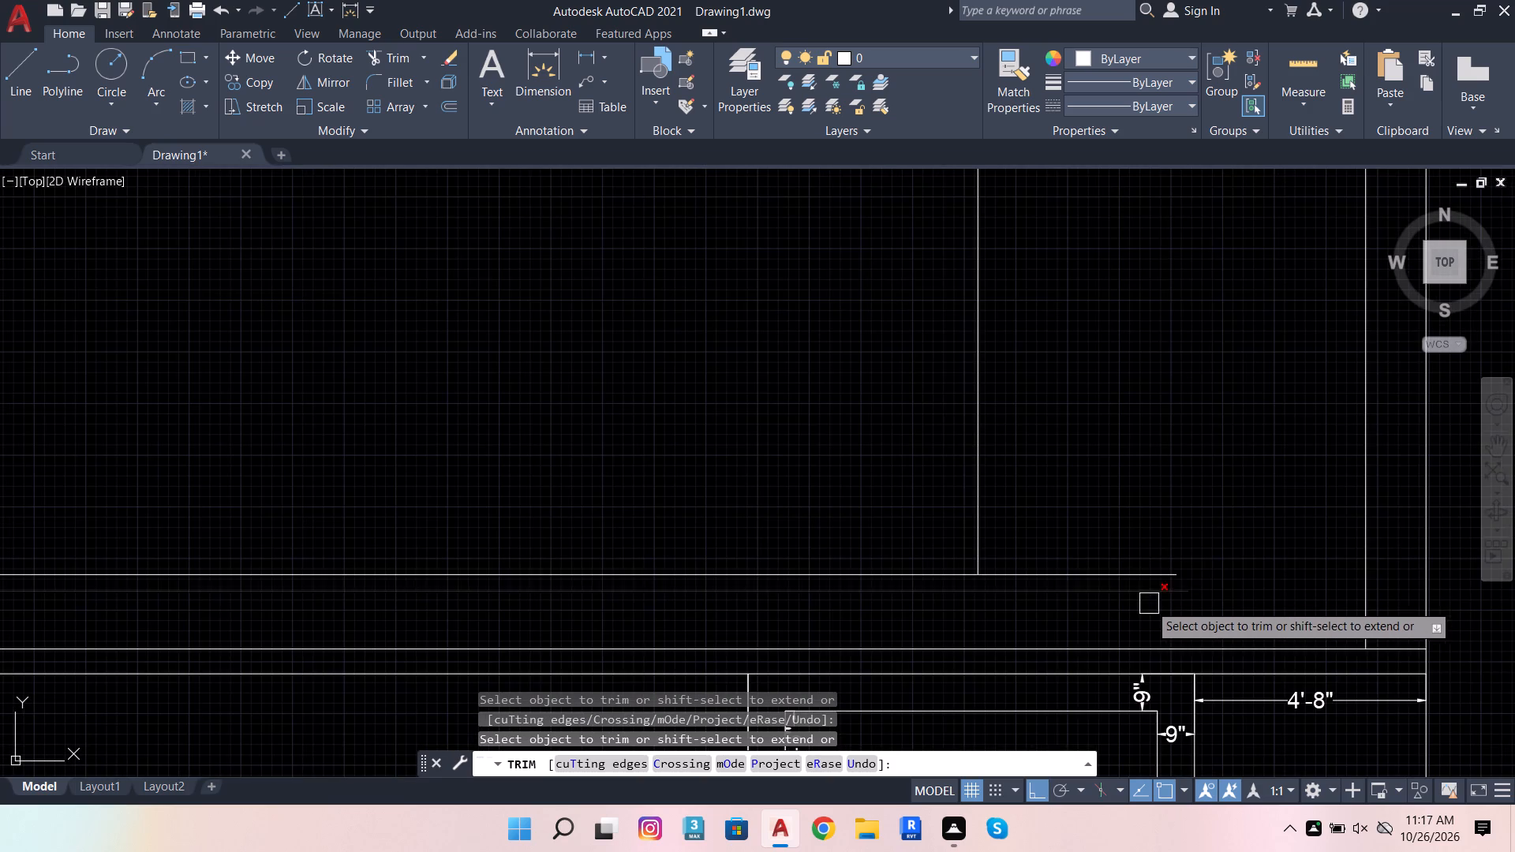
pyautogui.keyDown('shift'); pyautogui.click(1164, 594); pyautogui.keyUp('shift')
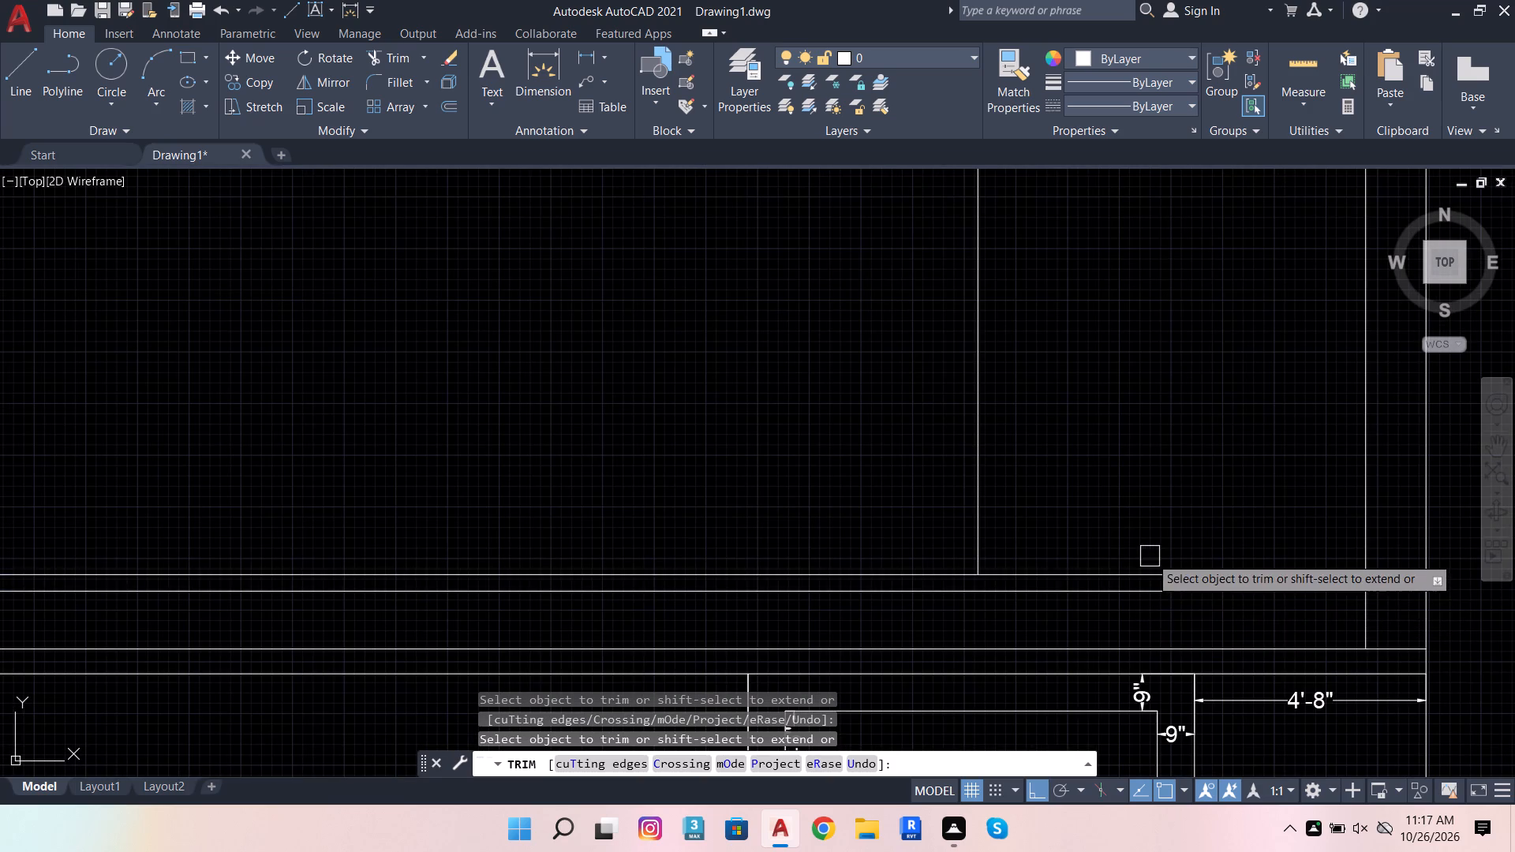
pyautogui.keyDown('shift'); pyautogui.click(1153, 566); pyautogui.keyUp('shift')
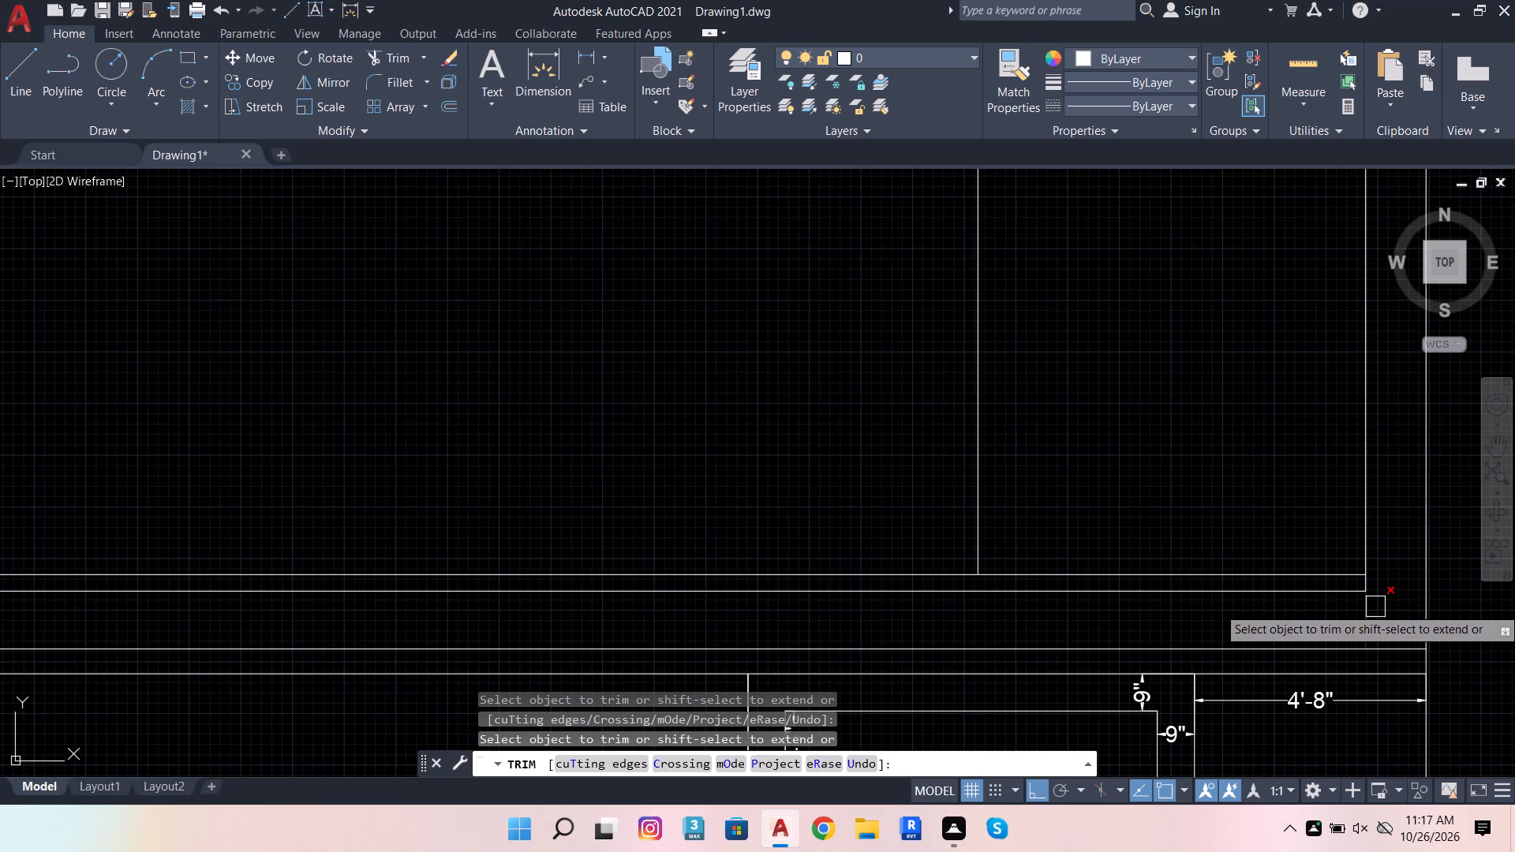
pyautogui.click(1375, 607)
pyautogui.scroll(-3, 1069, 698)
pyautogui.scroll(2, 1120, 649)
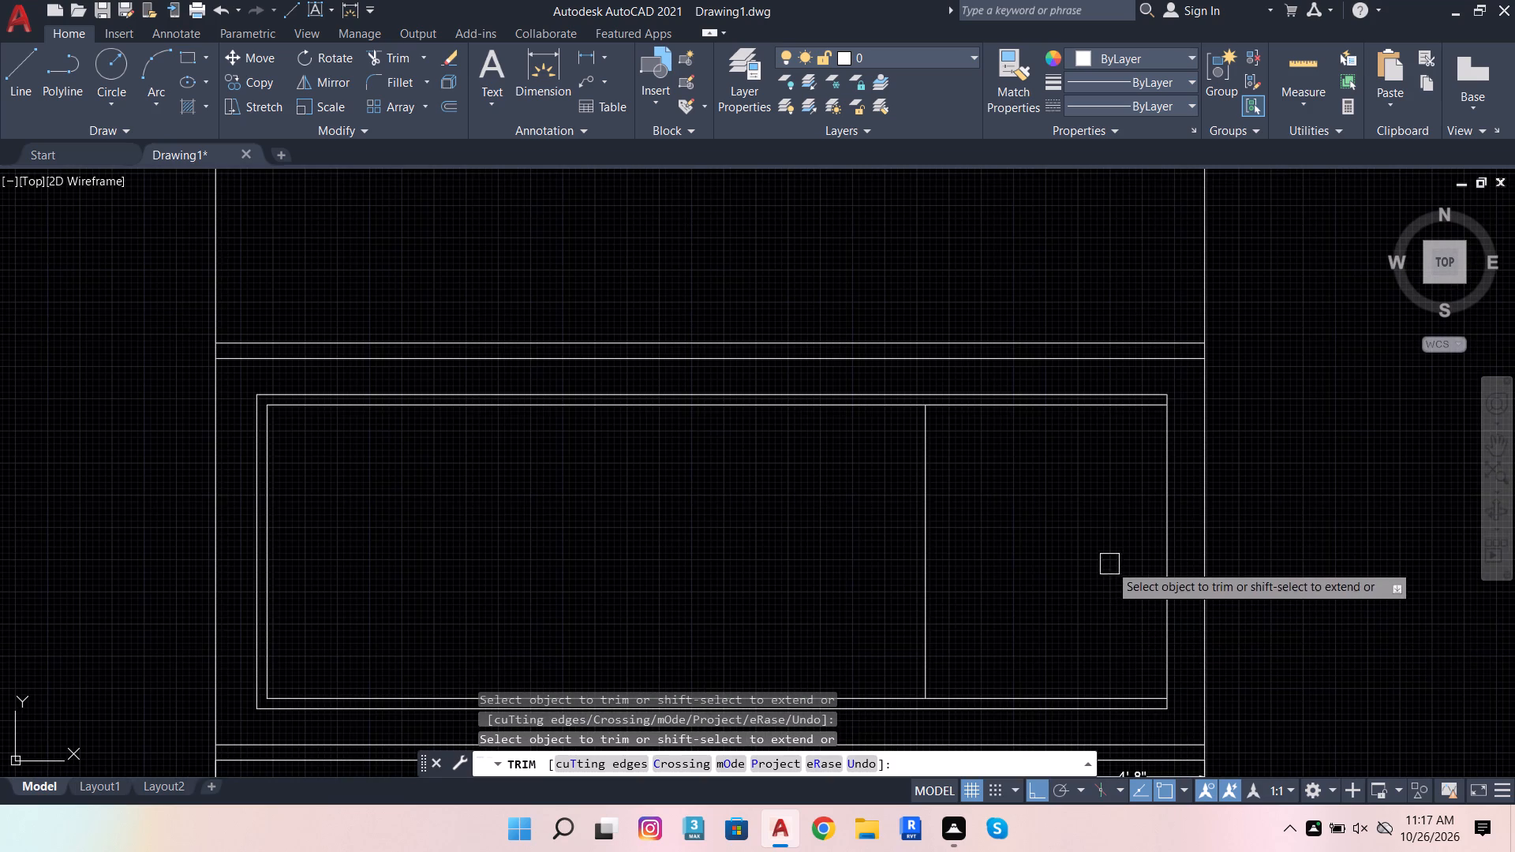
pyautogui.press('Escape')
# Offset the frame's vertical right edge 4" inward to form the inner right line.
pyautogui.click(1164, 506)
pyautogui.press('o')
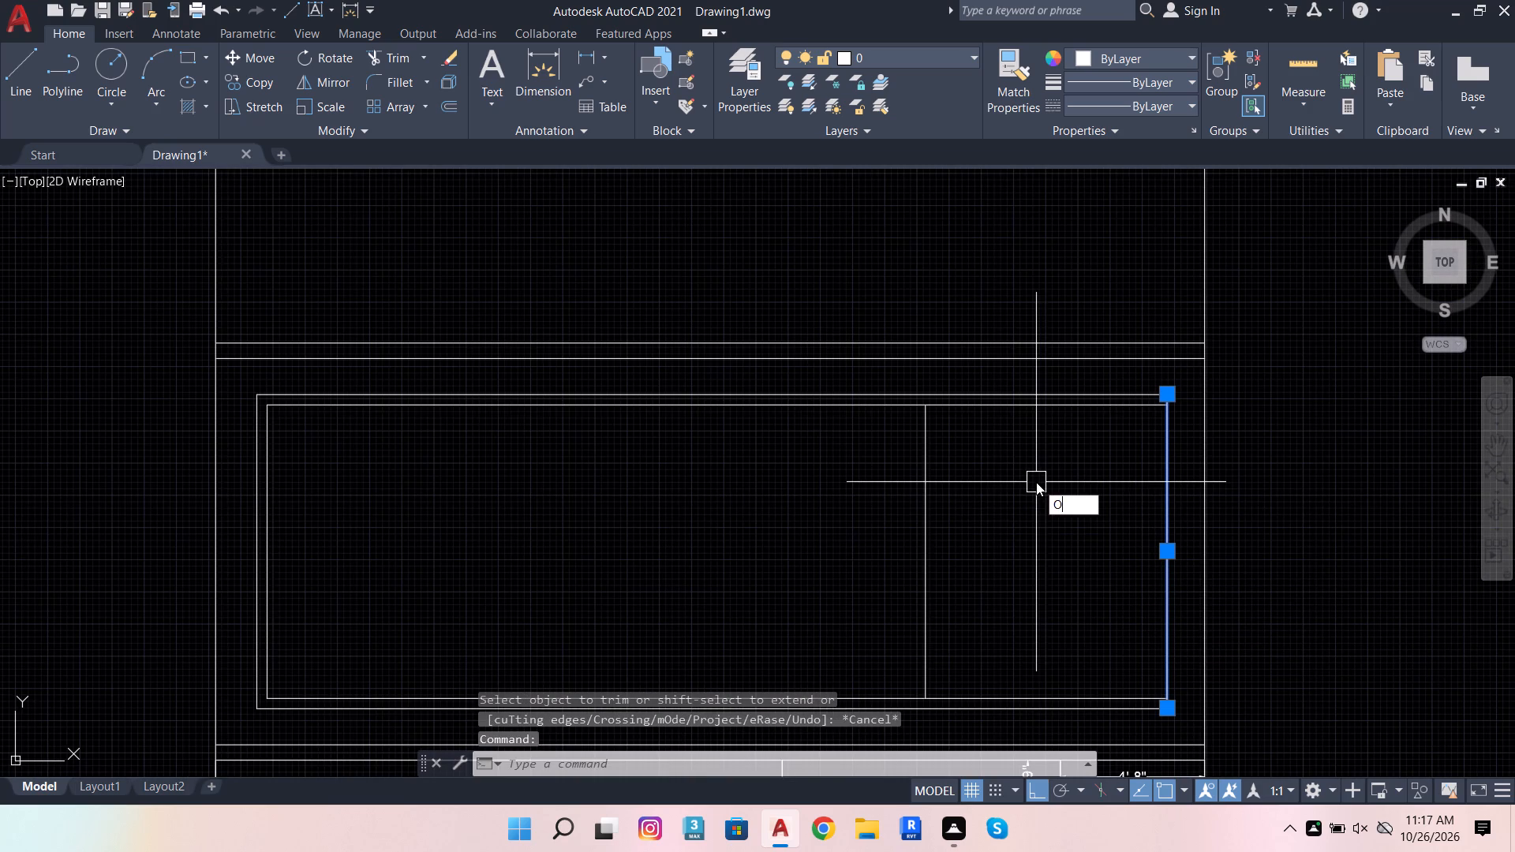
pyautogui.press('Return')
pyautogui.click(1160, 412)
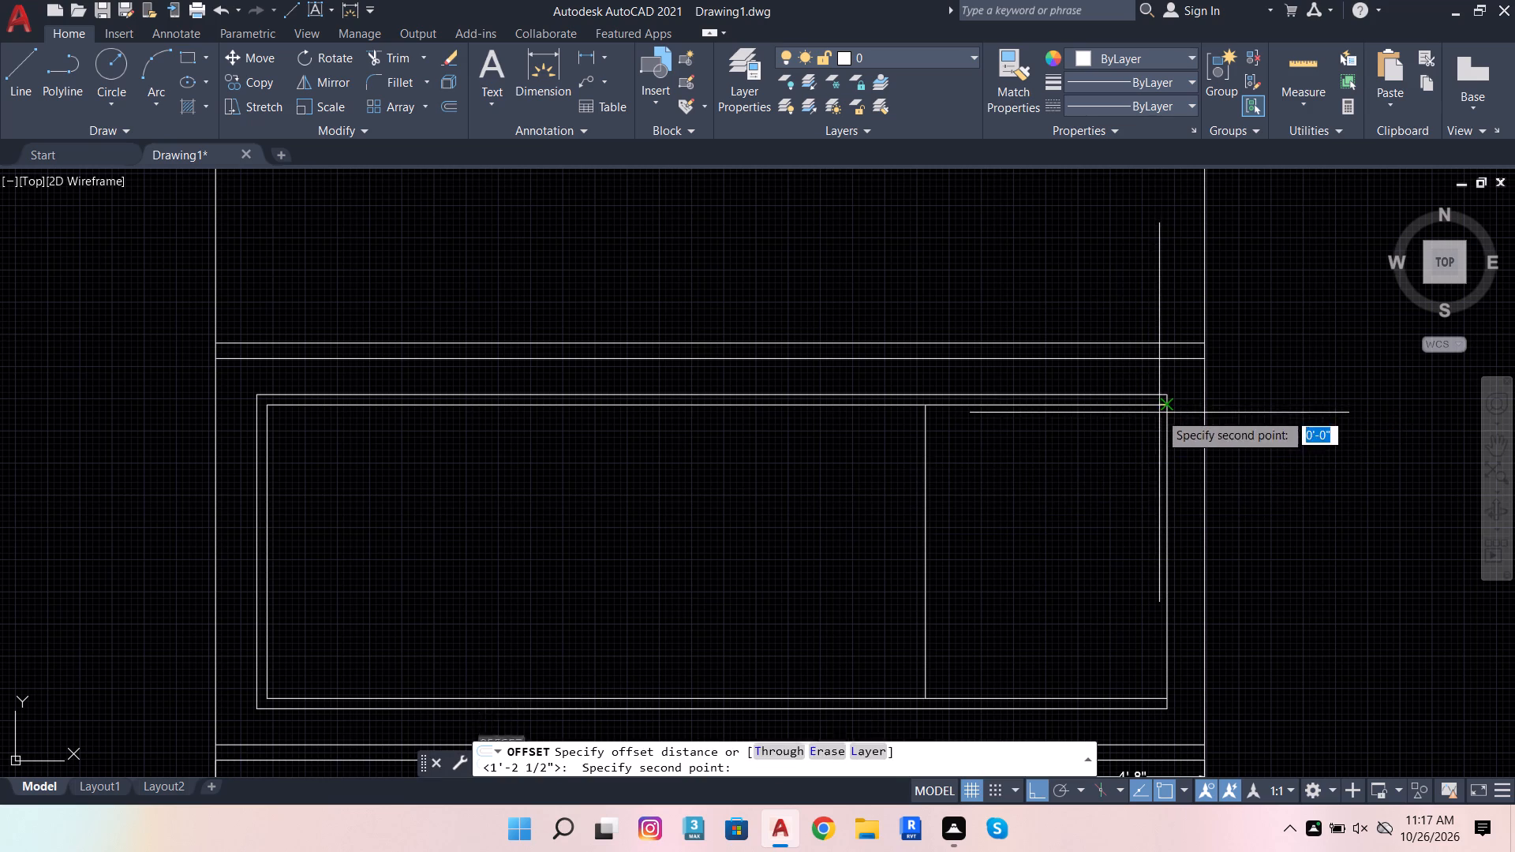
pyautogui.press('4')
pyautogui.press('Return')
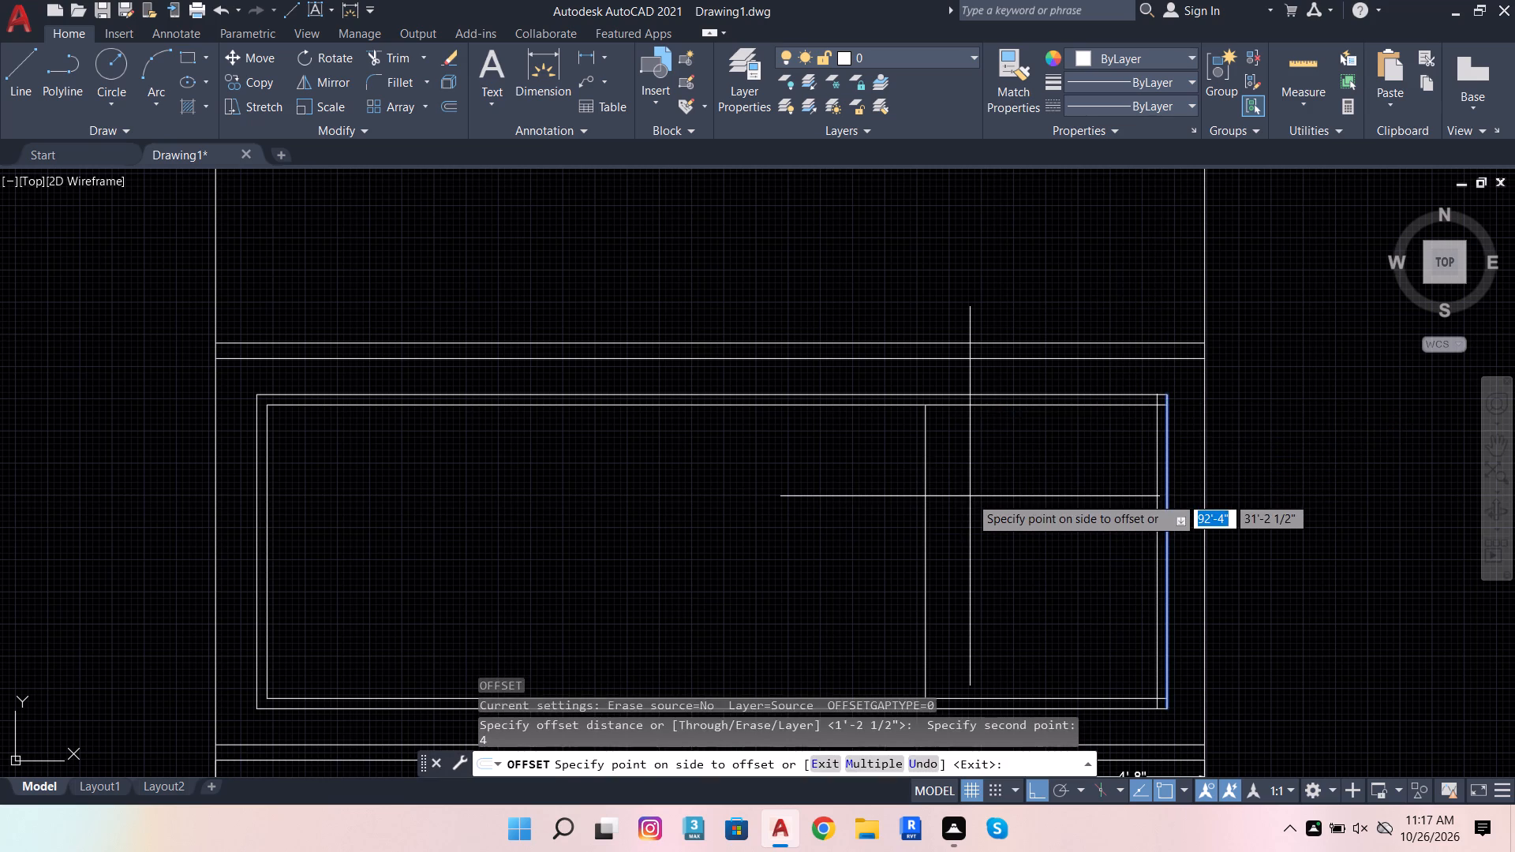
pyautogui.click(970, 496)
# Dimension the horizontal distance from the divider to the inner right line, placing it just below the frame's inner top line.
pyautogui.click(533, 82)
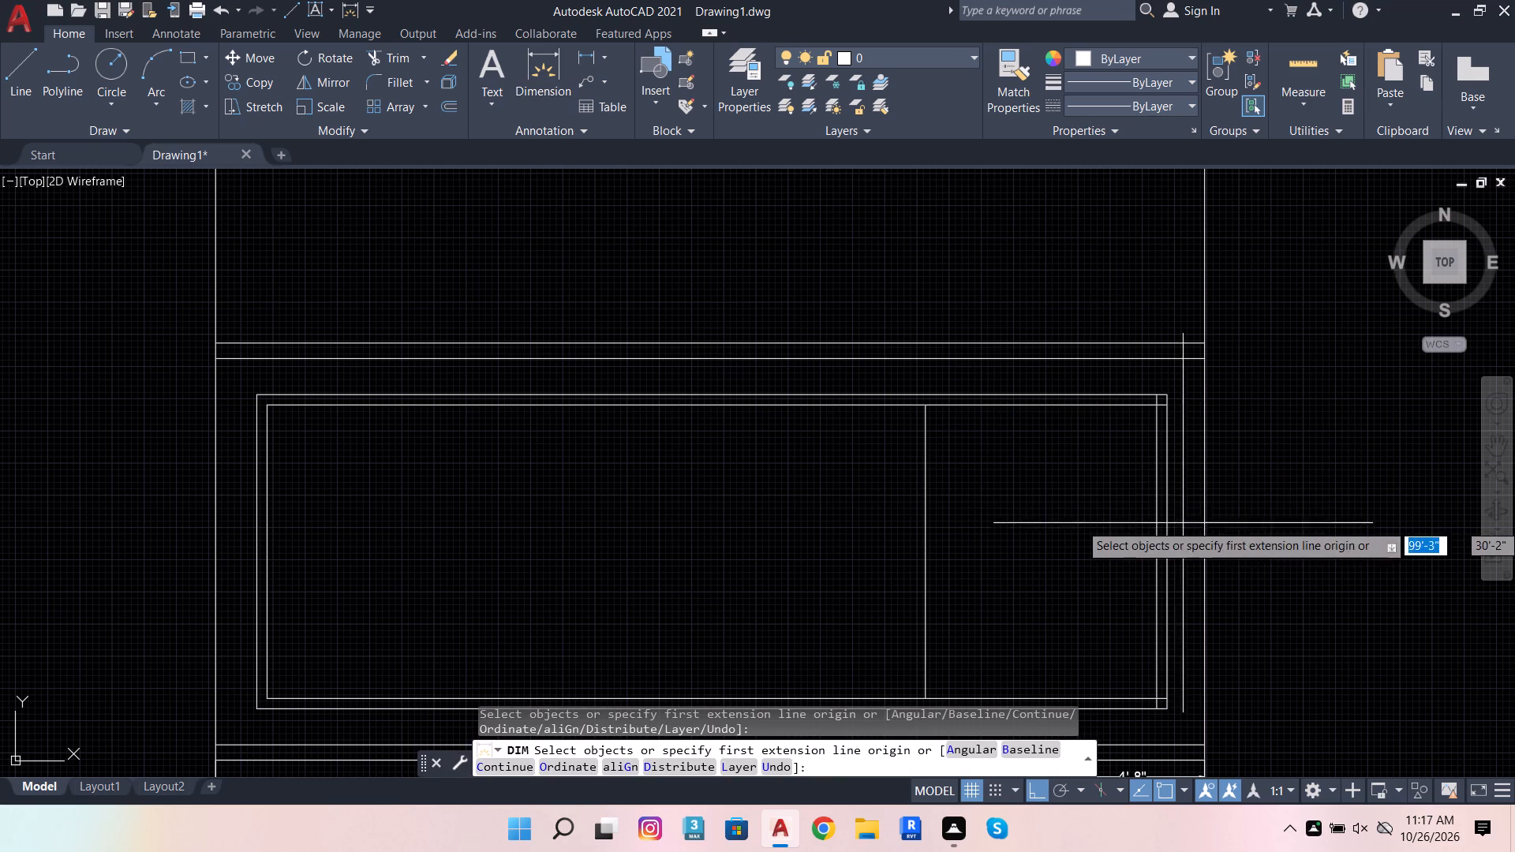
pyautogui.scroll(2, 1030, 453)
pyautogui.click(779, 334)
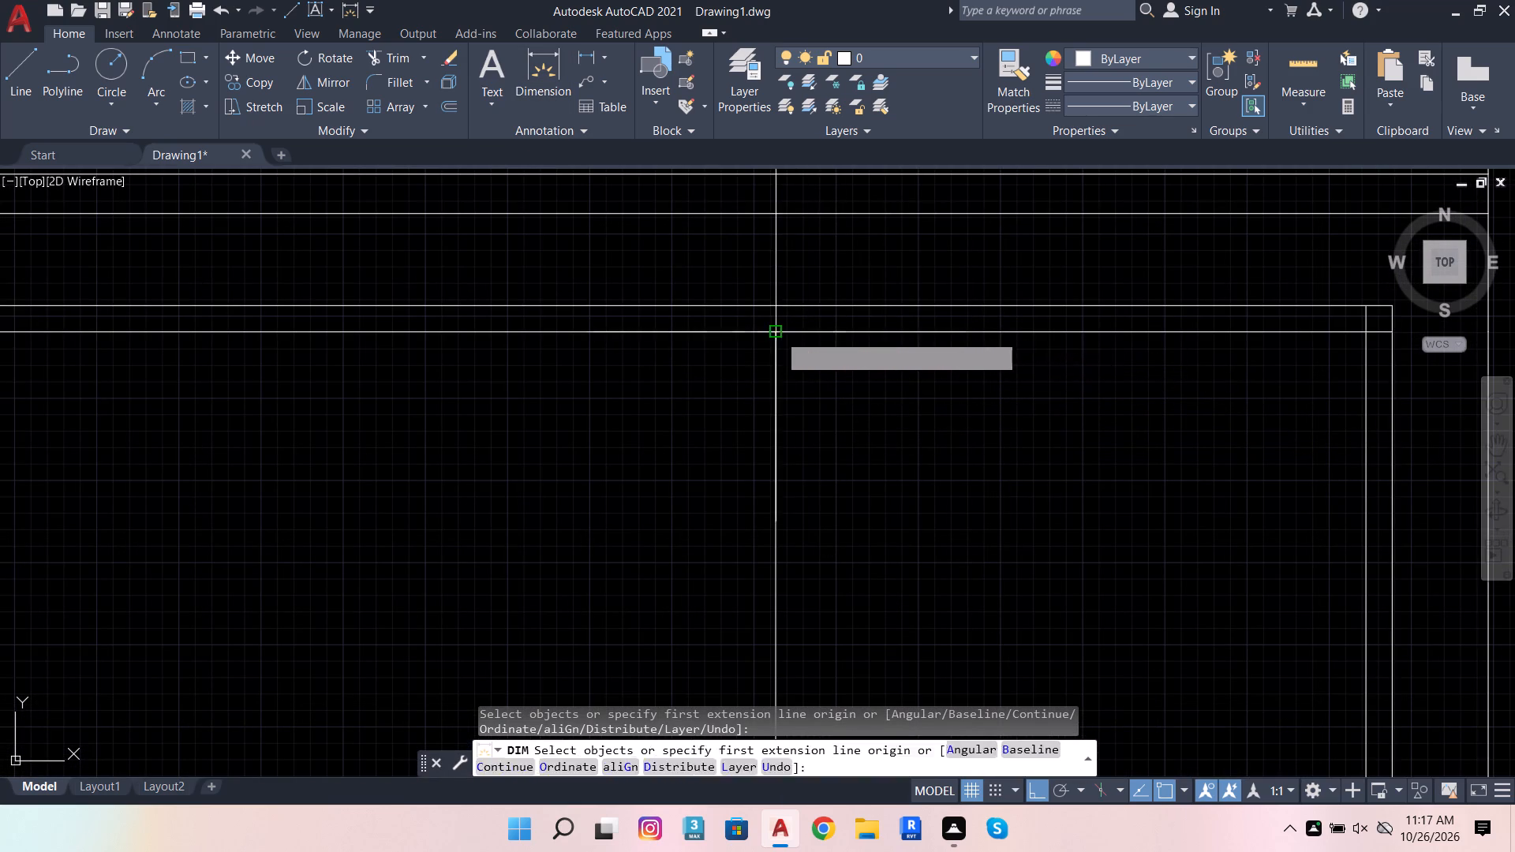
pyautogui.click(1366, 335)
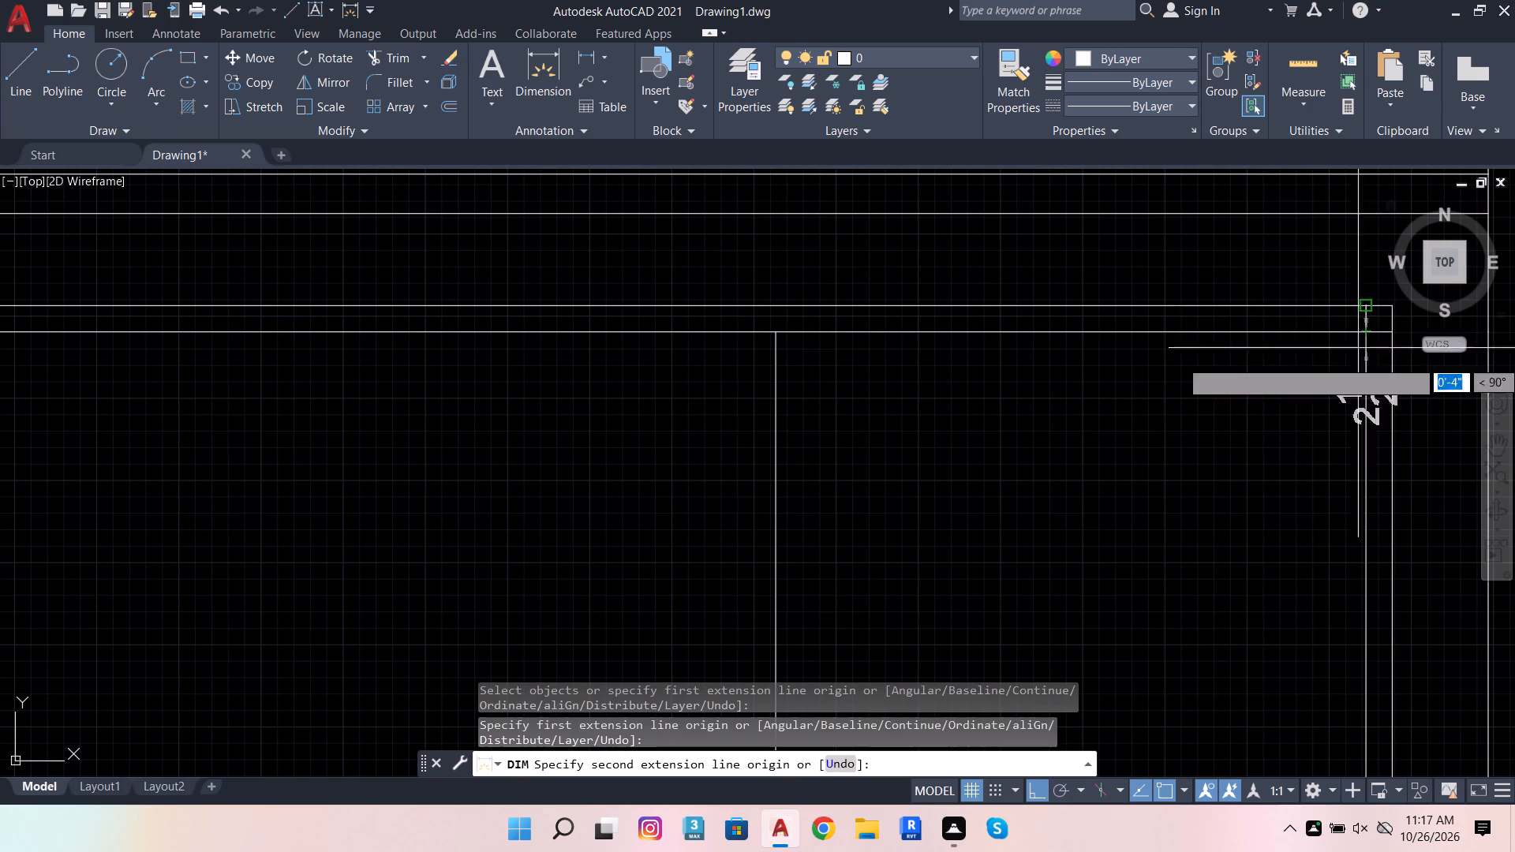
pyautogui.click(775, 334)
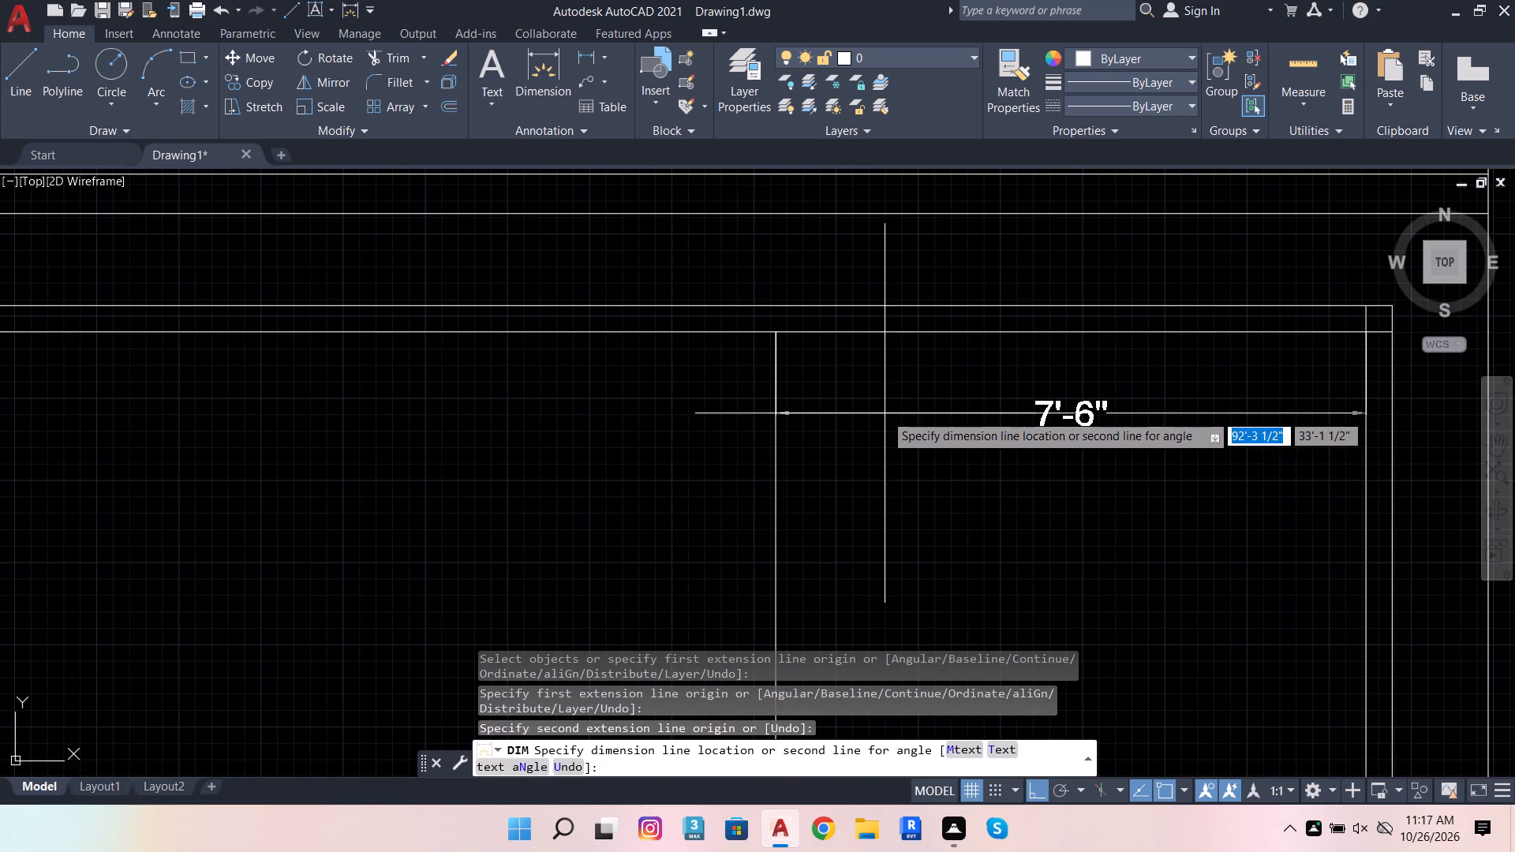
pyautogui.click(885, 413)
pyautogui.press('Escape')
# Undo the divider dimension, the 4" offset, and the extends and trims that joined the frame to its vertical right edge.
pyautogui.scroll(-5, 968, 391)
pyautogui.scroll(1, 1031, 428)
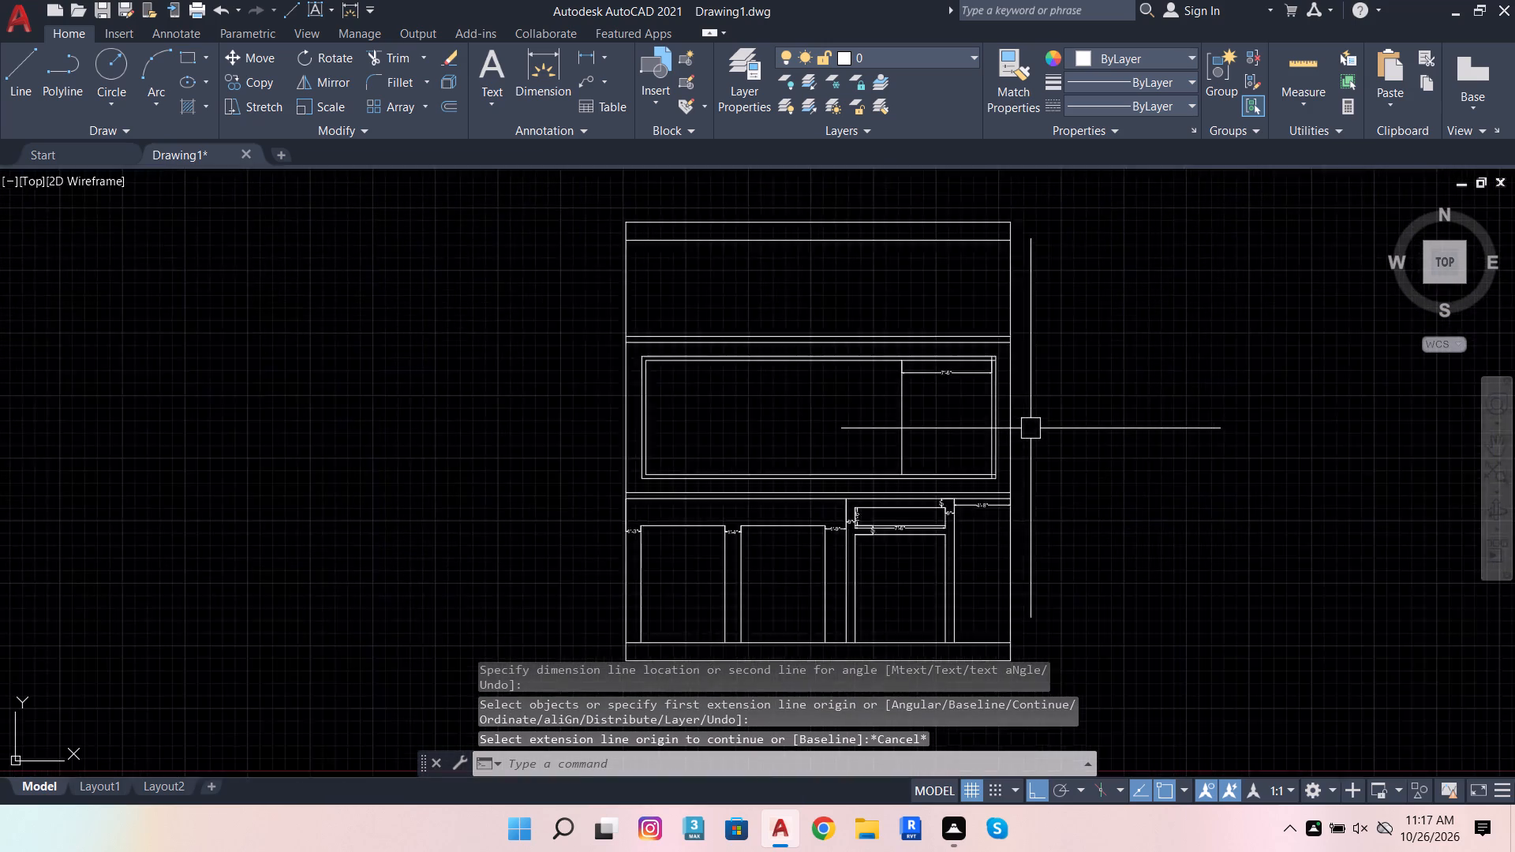
pyautogui.scroll(3, 1031, 429)
pyautogui.hotkey('ctrl', 'z')
pyautogui.hotkey('ctrl', 'z')
pyautogui.keyDown('ctrl'); pyautogui.scroll(-1, 1068, 410); pyautogui.keyUp('ctrl')
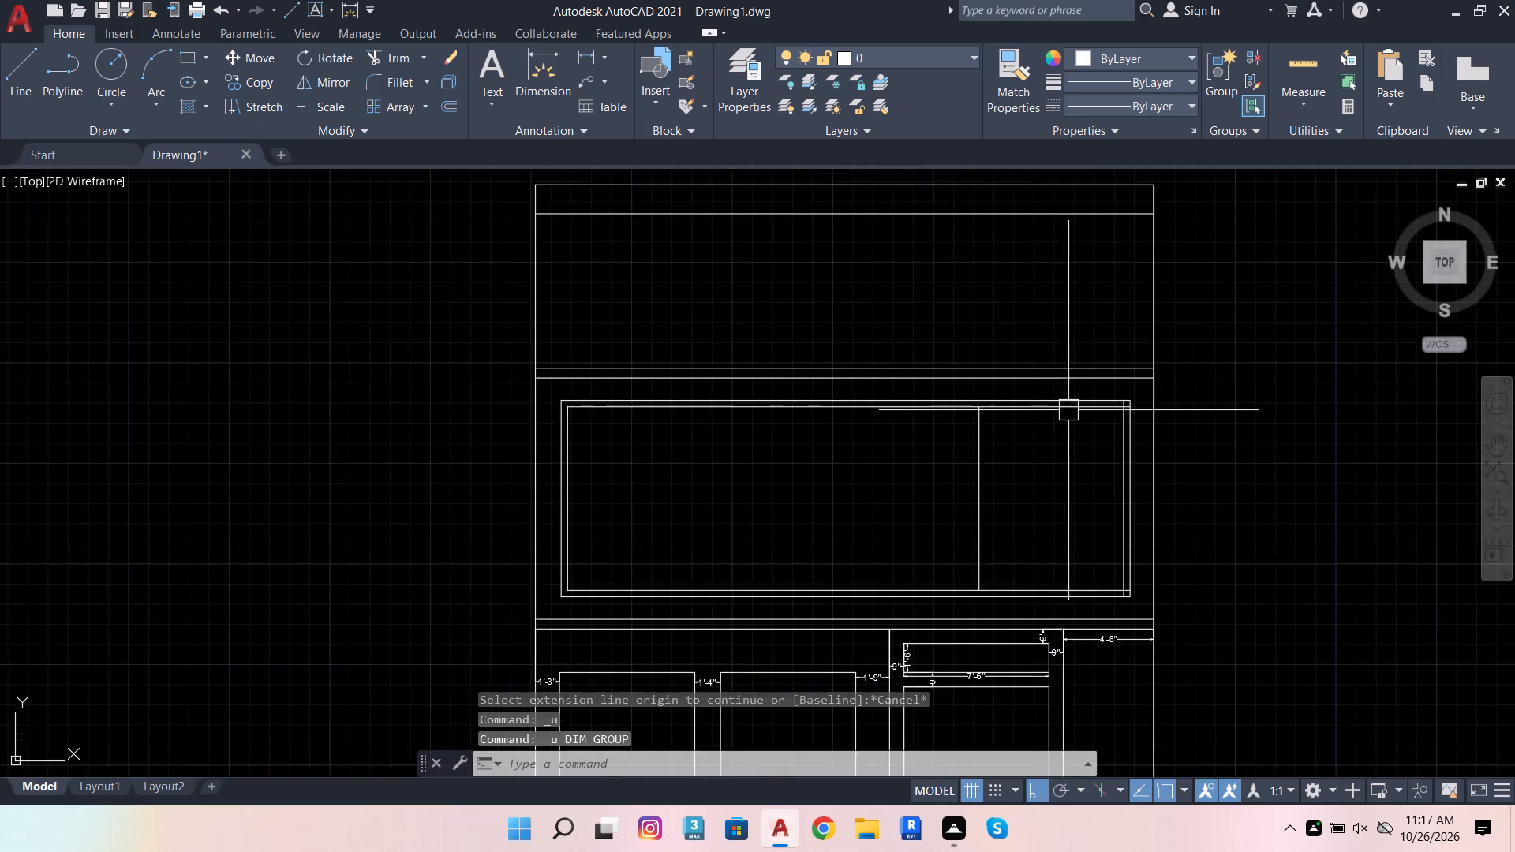
pyautogui.hotkey('ctrl', 'z')
pyautogui.hotkey('ctrl', 'z')
pyautogui.hotkey('ctrl', 'z')
pyautogui.keyDown('ctrl'); pyautogui.scroll(-4, 1122, 428); pyautogui.keyUp('ctrl')
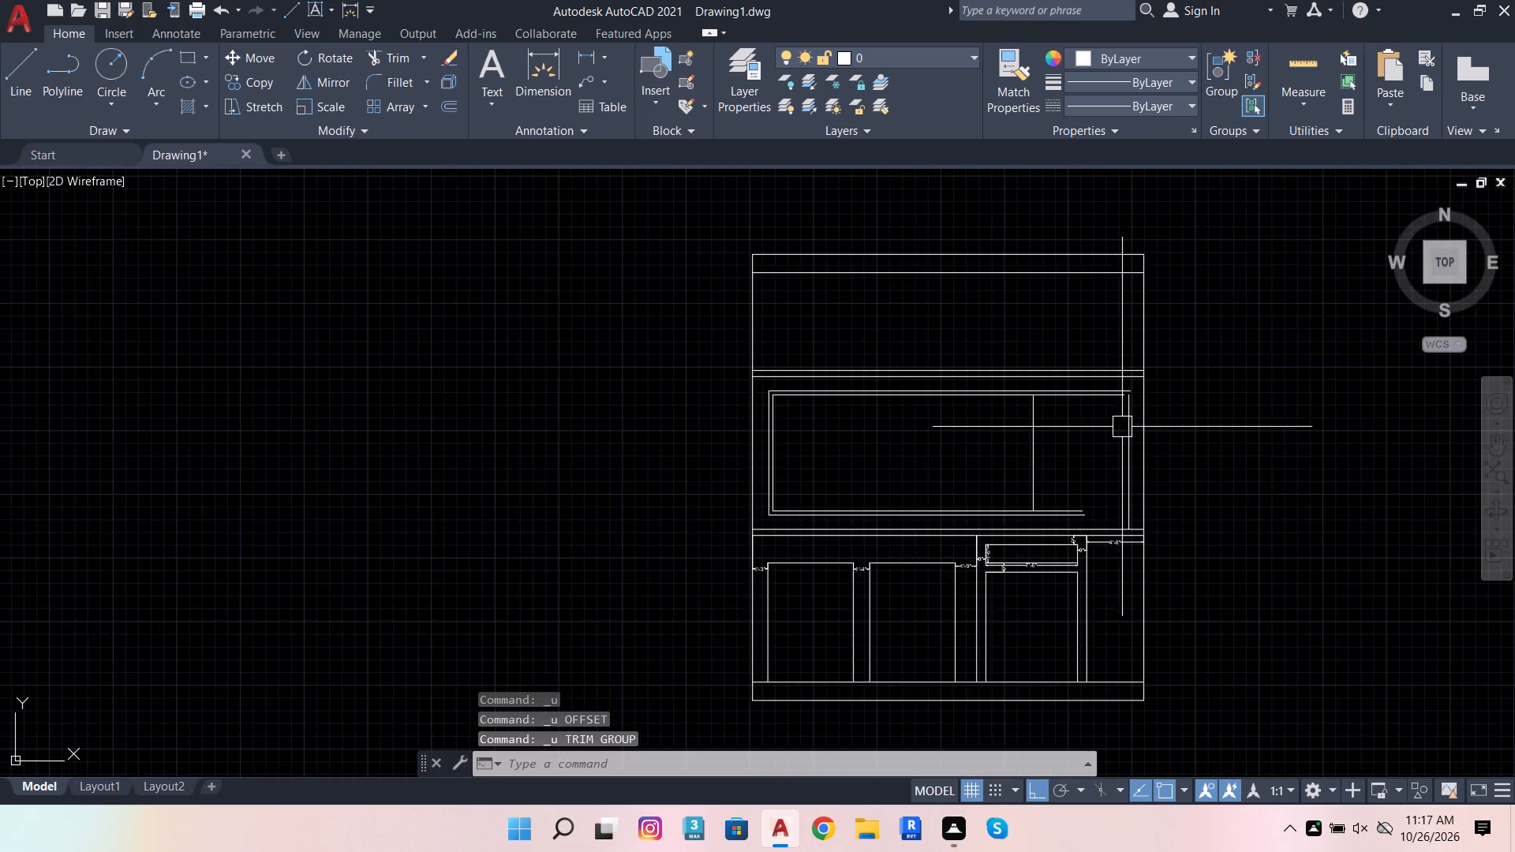
pyautogui.hotkey('ctrl', 'z')
pyautogui.scroll(-4, 1140, 432)
pyautogui.scroll(2, 1126, 501)
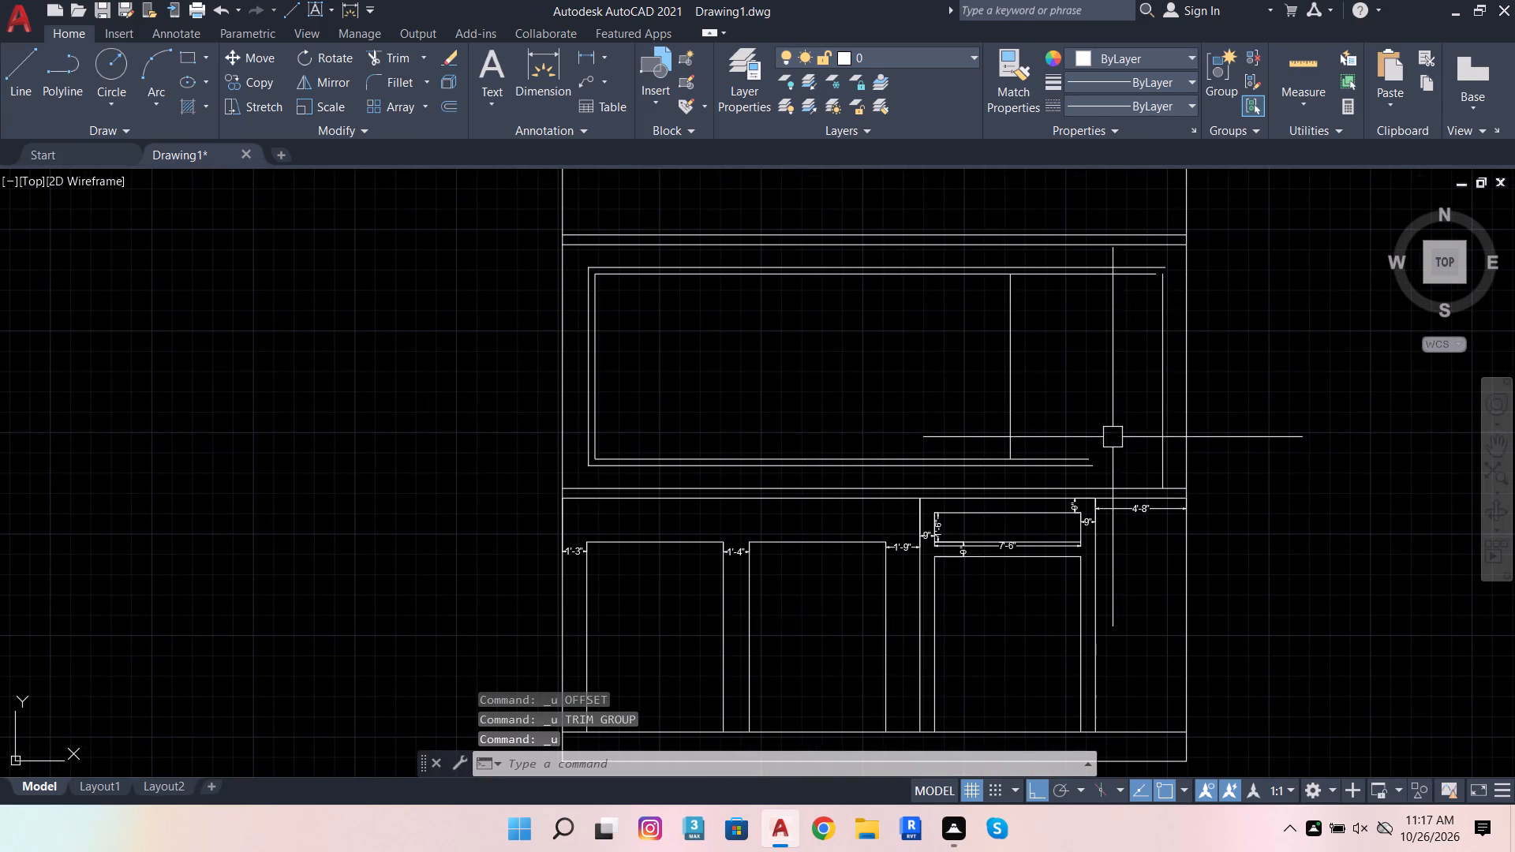
# Dimension the horizontal distance from the open end of the frame's outer bottom line to the building's right wall.
pyautogui.click(565, 57)
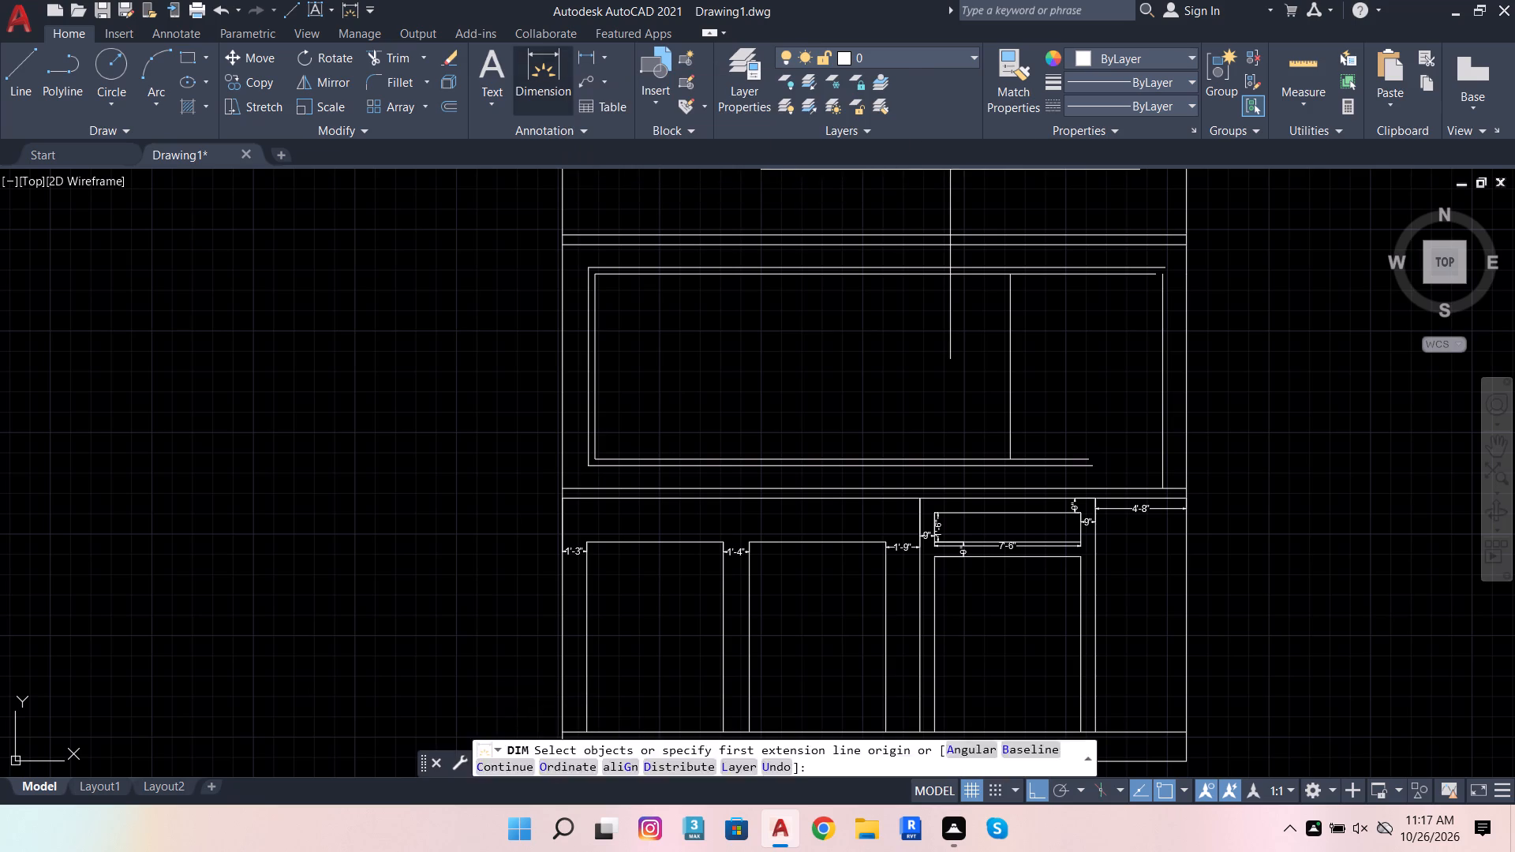
pyautogui.scroll(2, 1106, 469)
pyautogui.click(1068, 461)
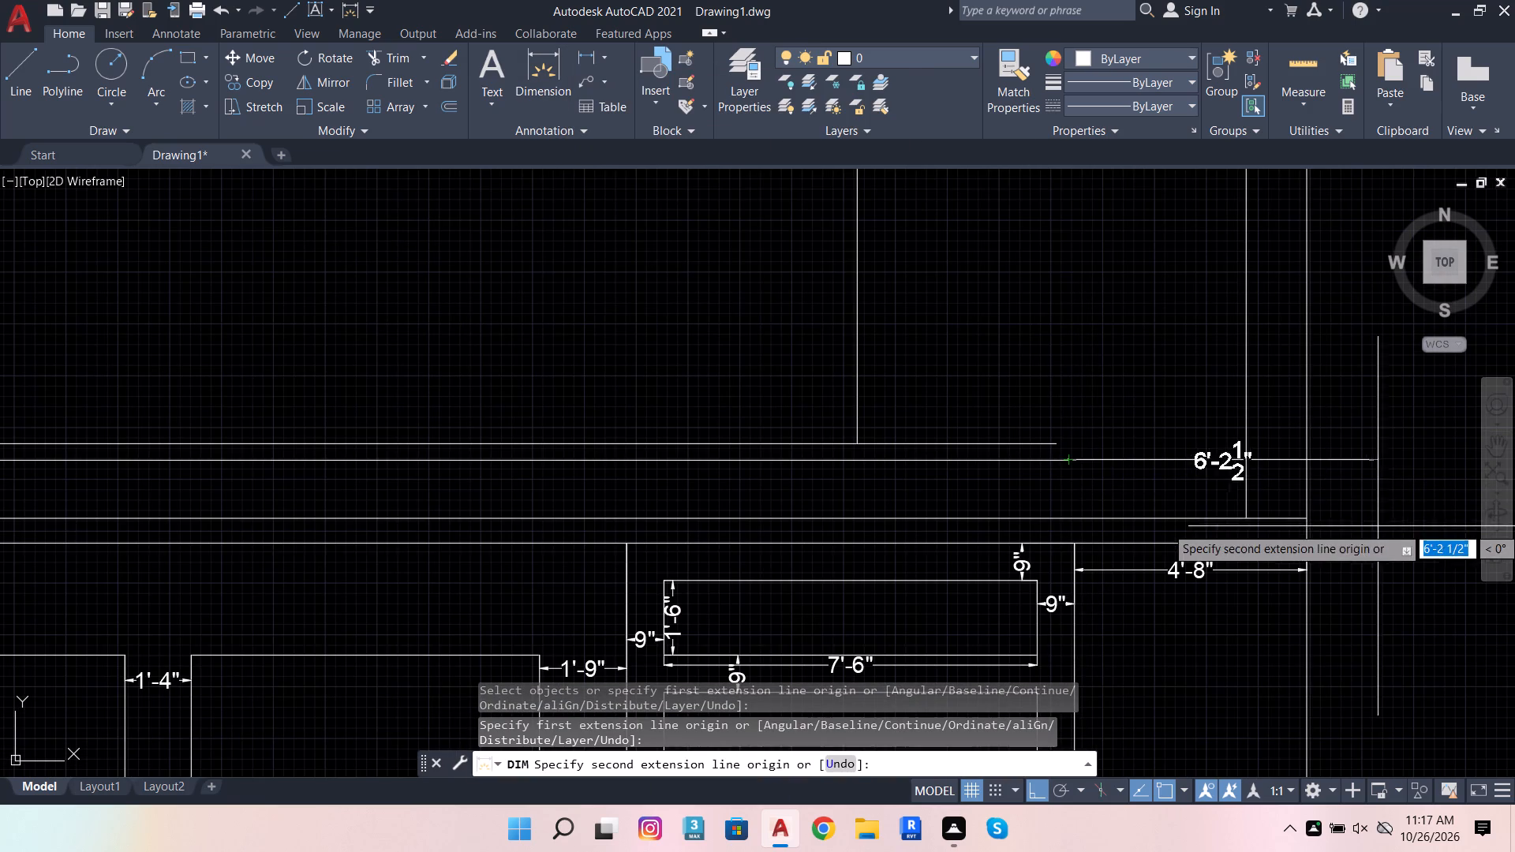
pyautogui.click(1301, 514)
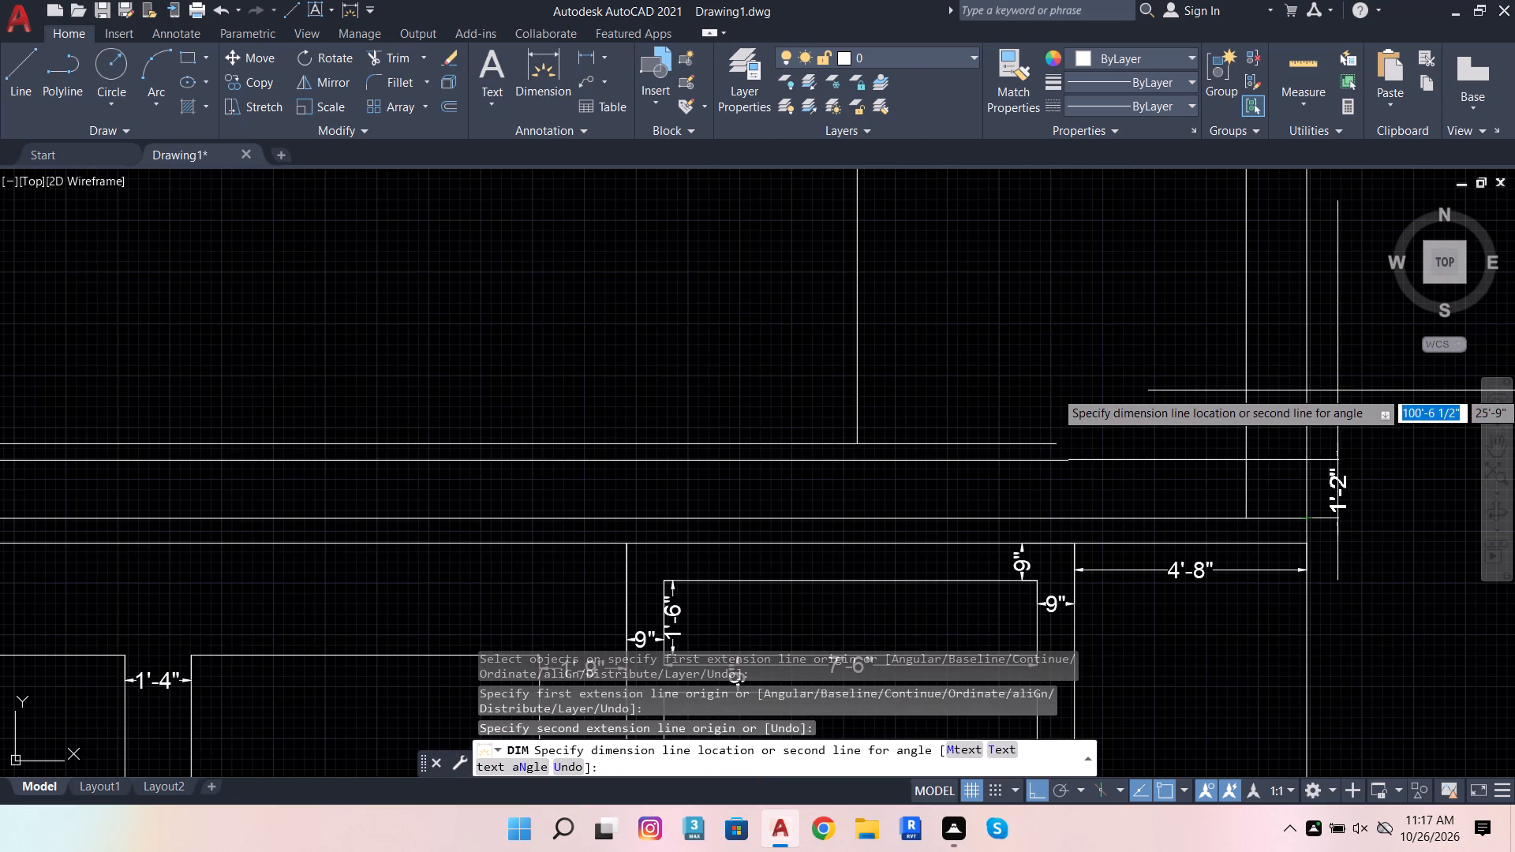
pyautogui.click(1158, 409)
pyautogui.scroll(-3, 1293, 498)
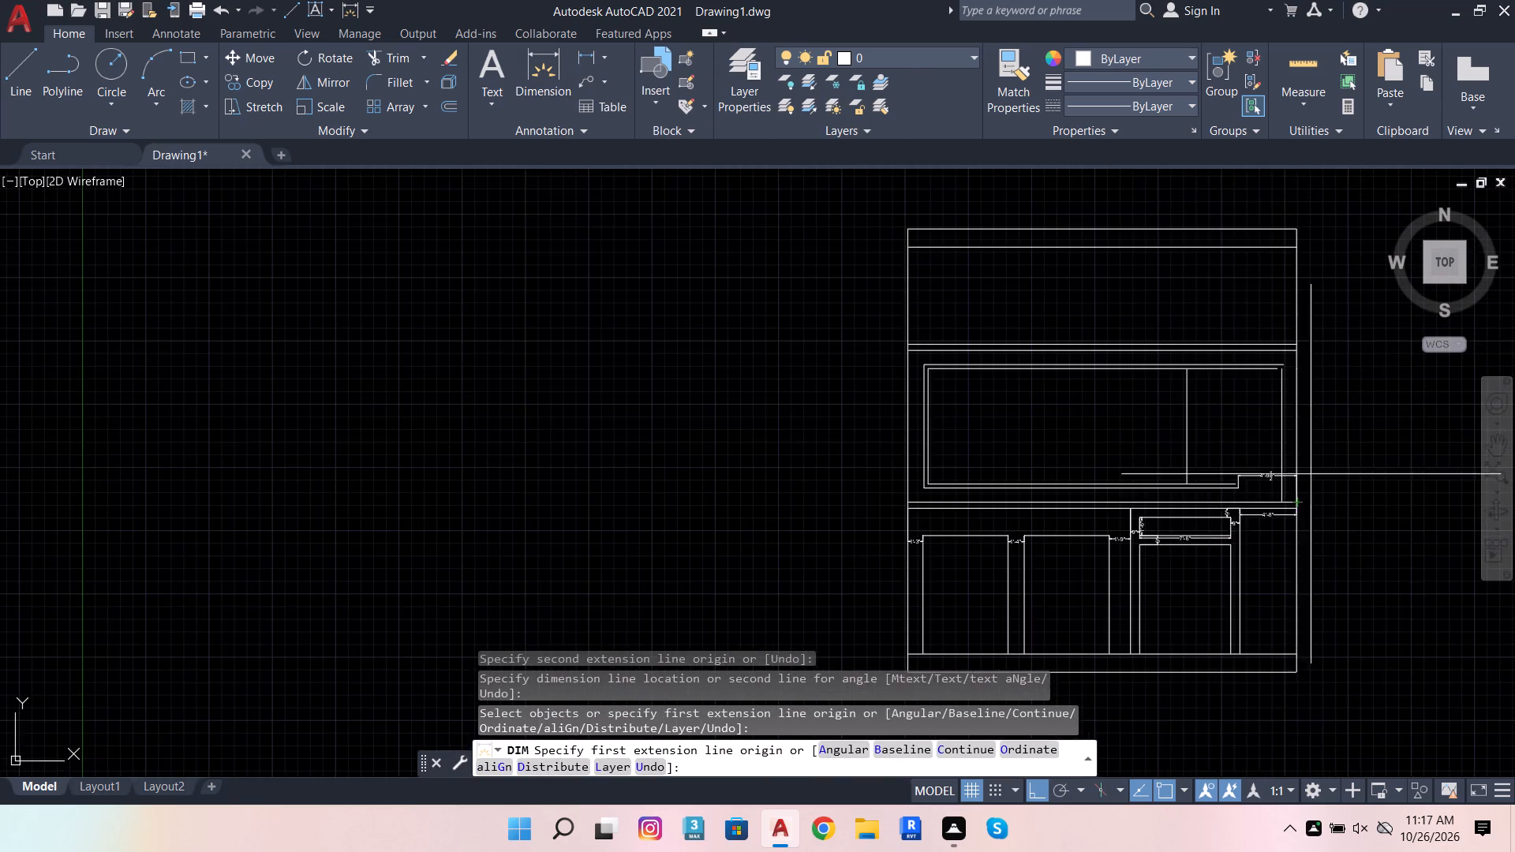
pyautogui.press('Escape')
# Draw a slanted line from the outer bottom line's open end to the outer top line's open end.
pyautogui.scroll(3, 1331, 443)
pyautogui.scroll(-2, 1168, 434)
pyautogui.scroll(1, 1176, 305)
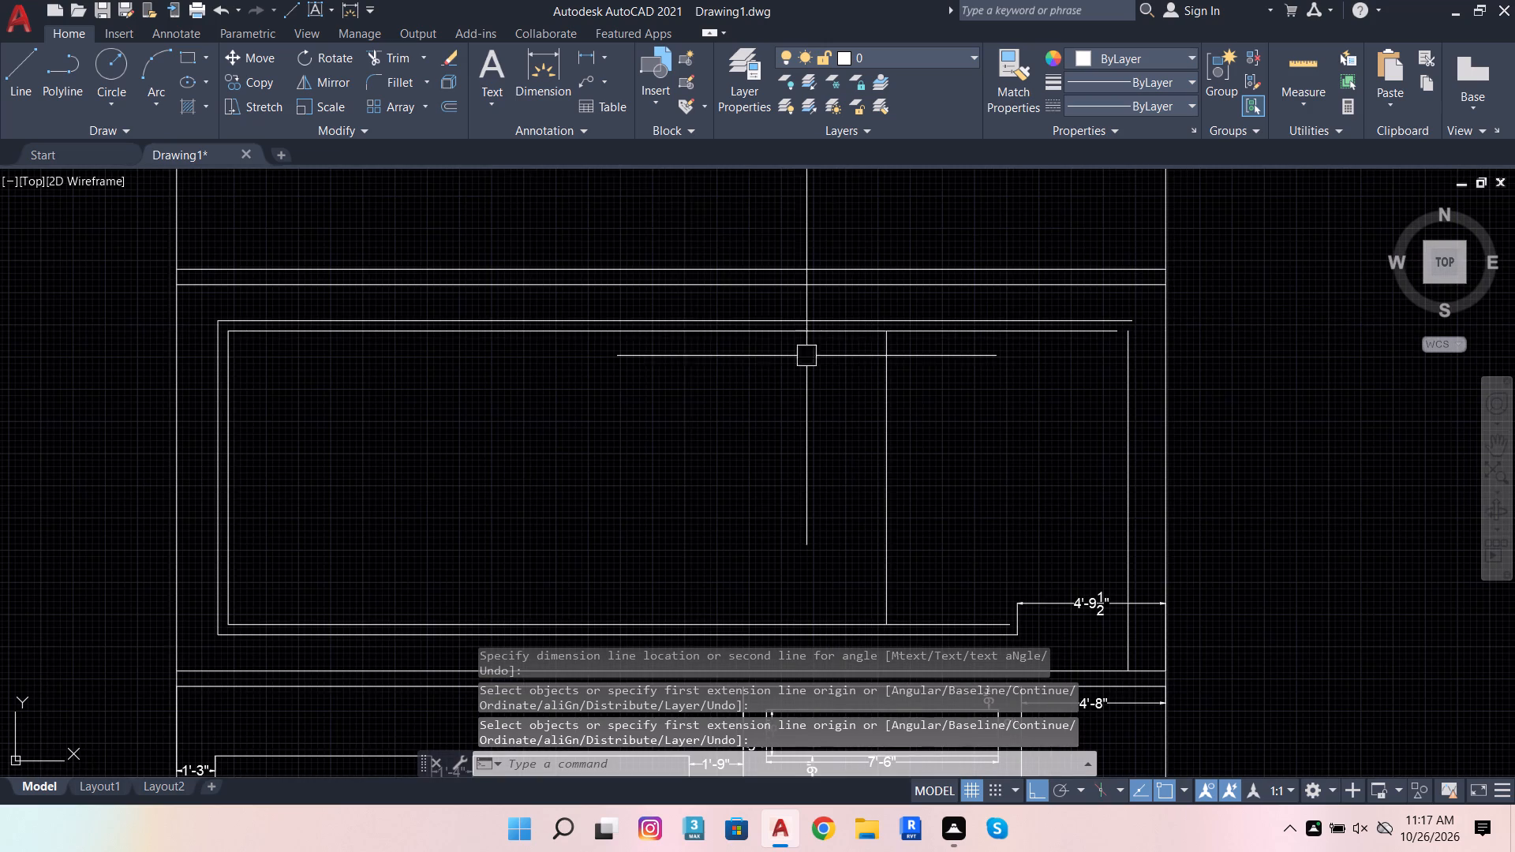
pyautogui.click(18, 84)
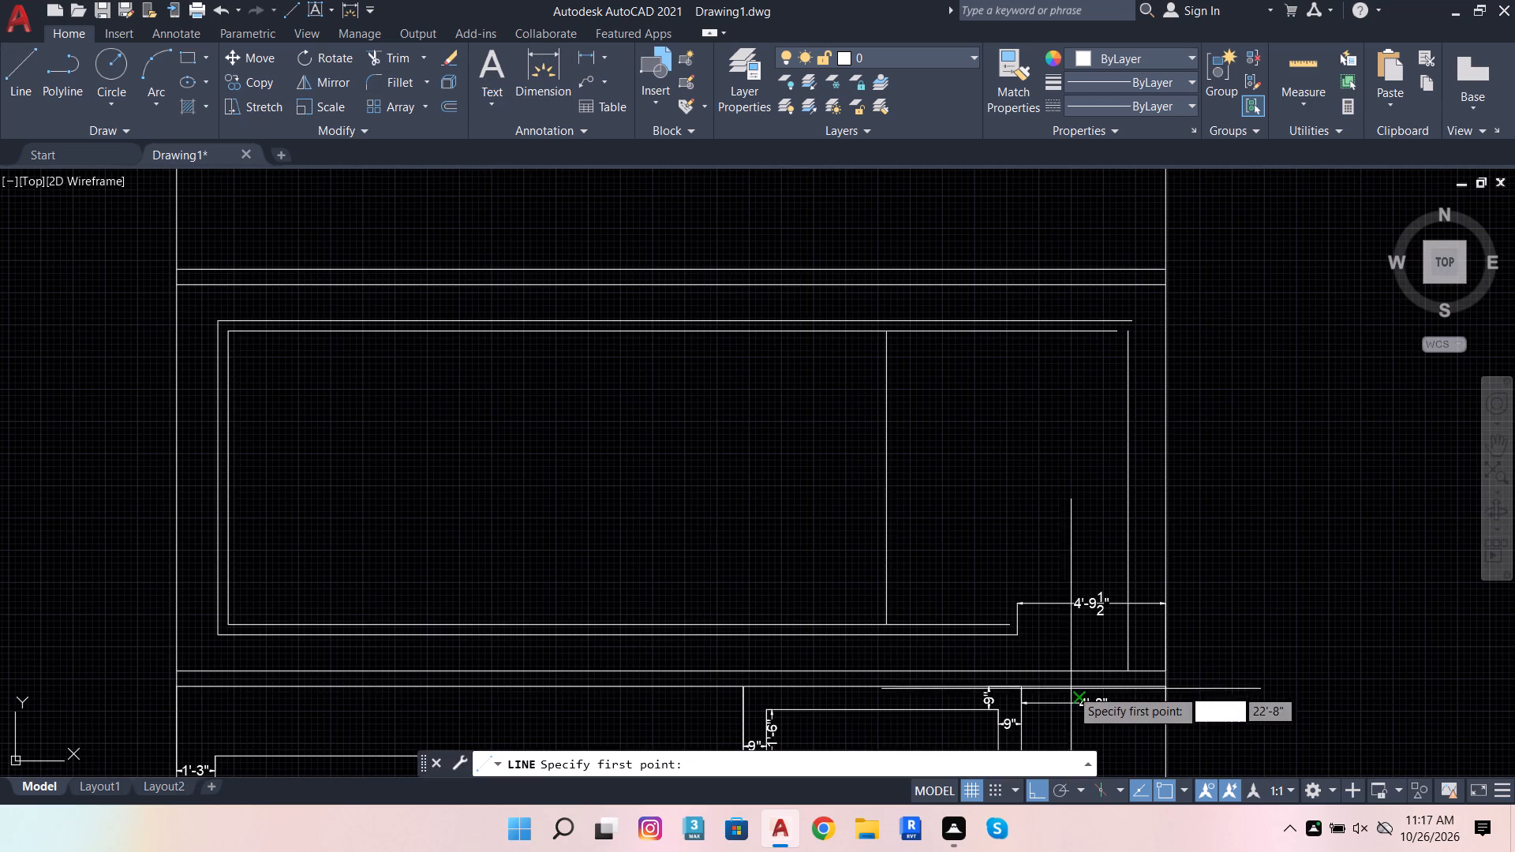
pyautogui.click(1014, 632)
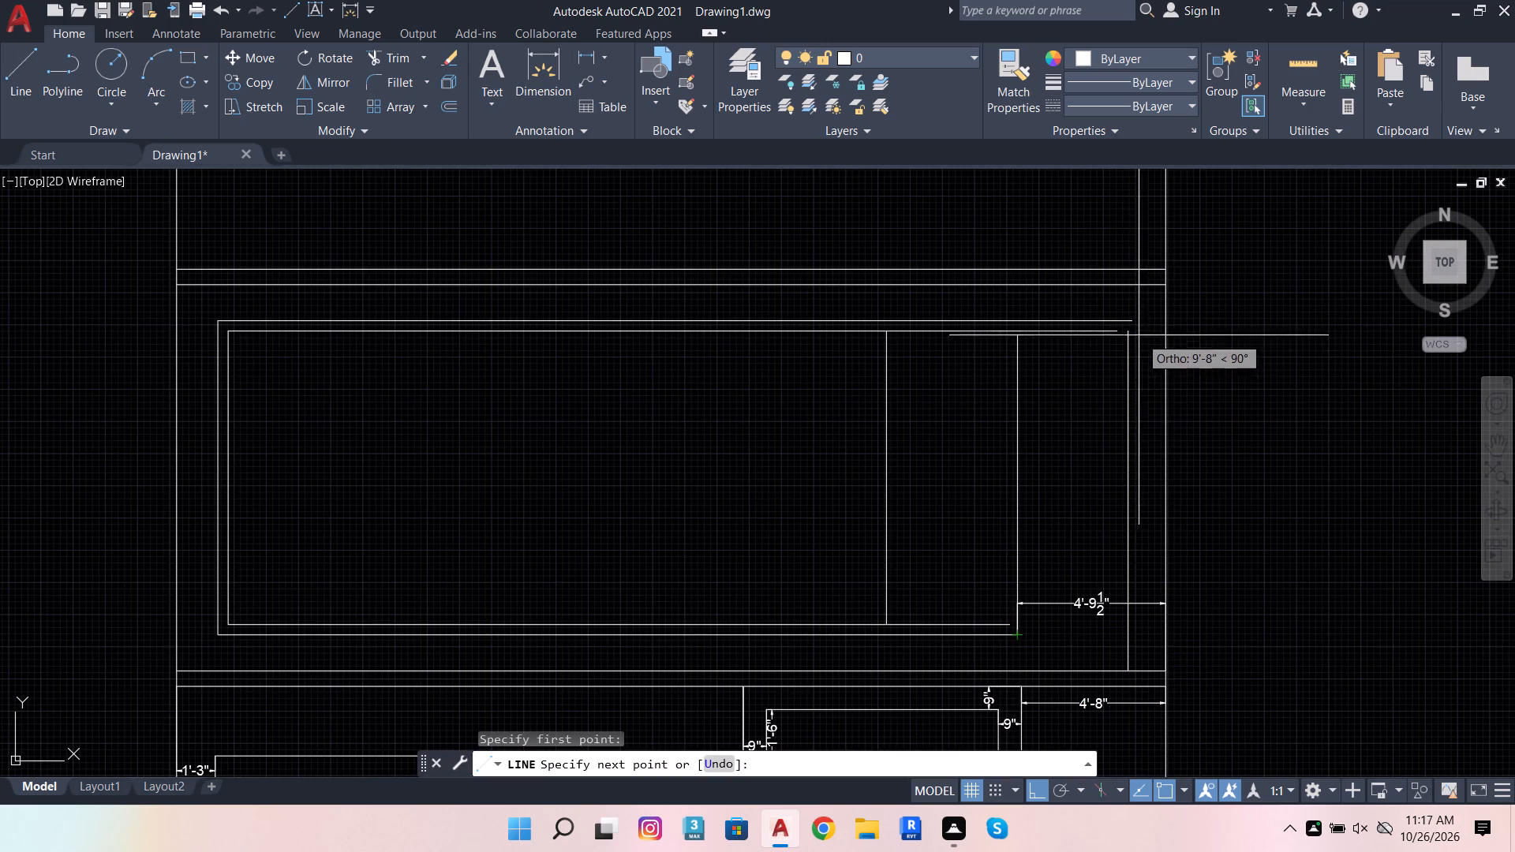
pyautogui.scroll(2, 1128, 316)
pyautogui.click(1128, 315)
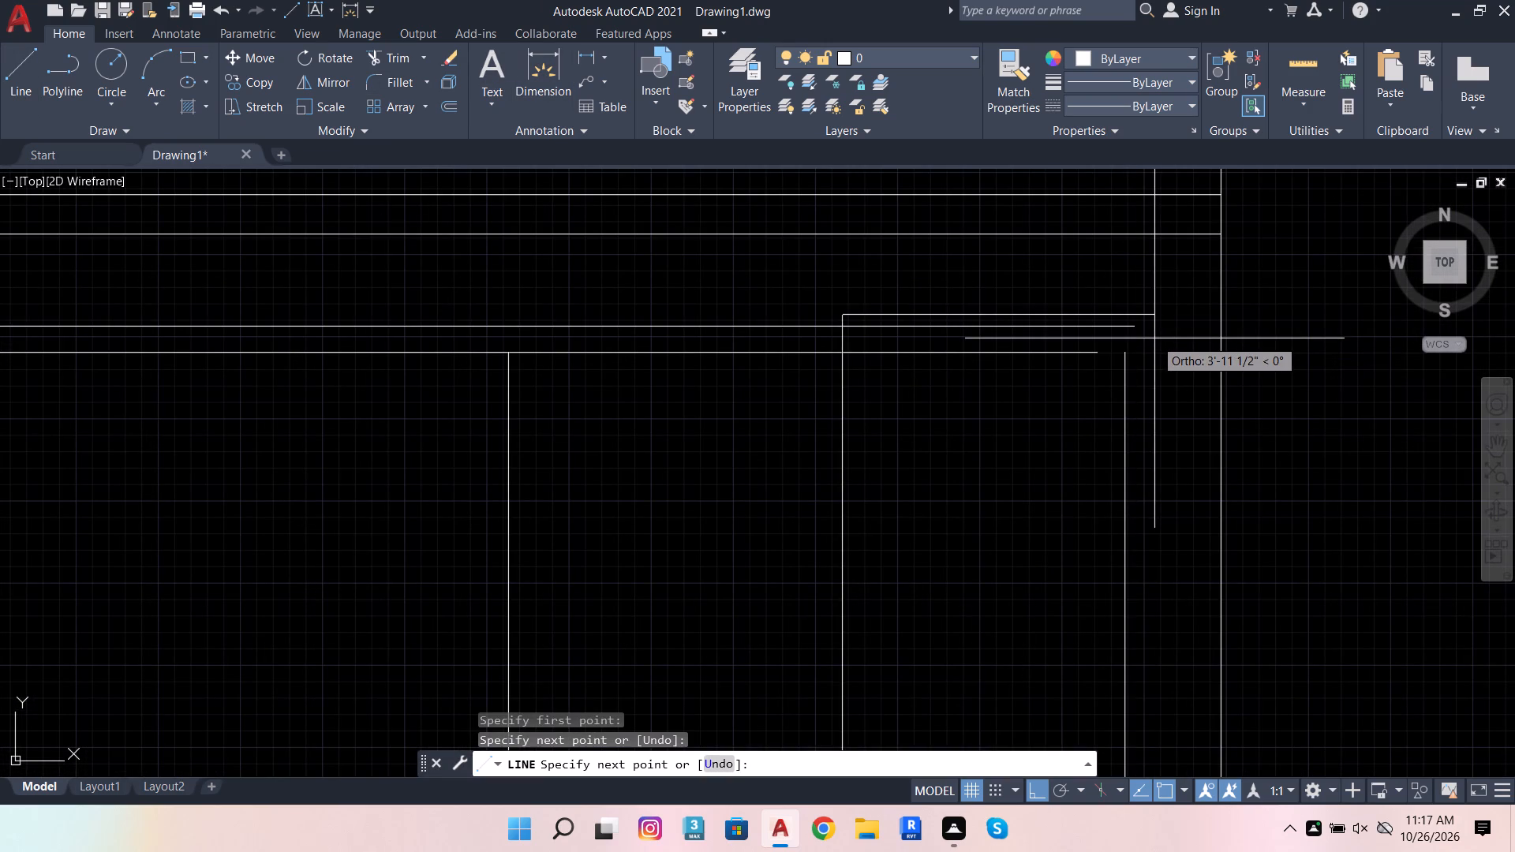
pyautogui.hotkey('ctrl', 'z')
pyautogui.click(1132, 331)
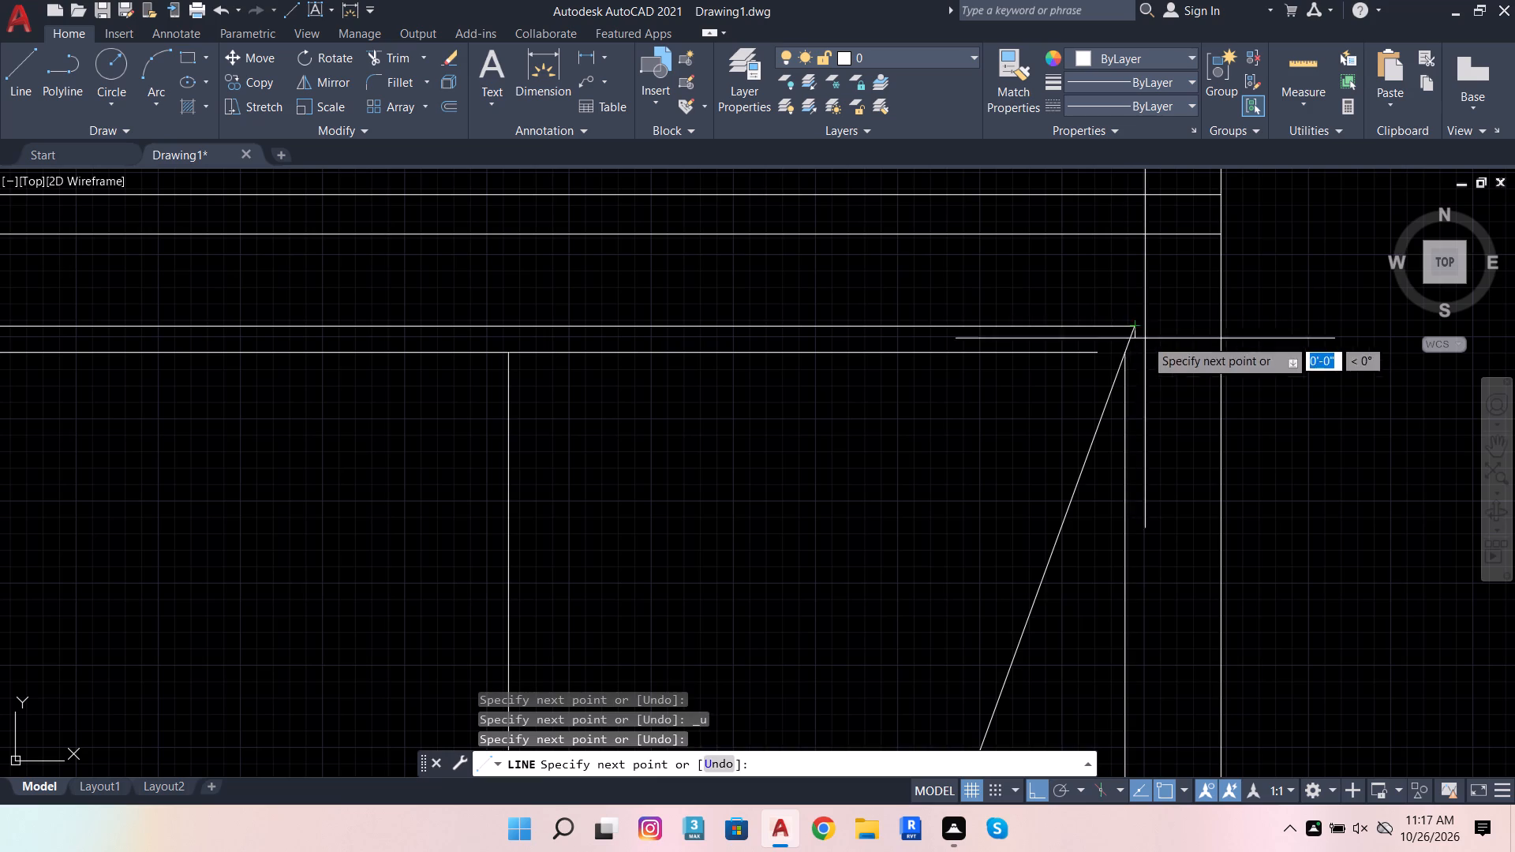
pyautogui.press('Escape')
# Draw a second slanted line connecting the open ends of the frame's inner top and inner bottom lines.
pyautogui.scroll(-3, 1154, 346)
pyautogui.scroll(2, 1133, 469)
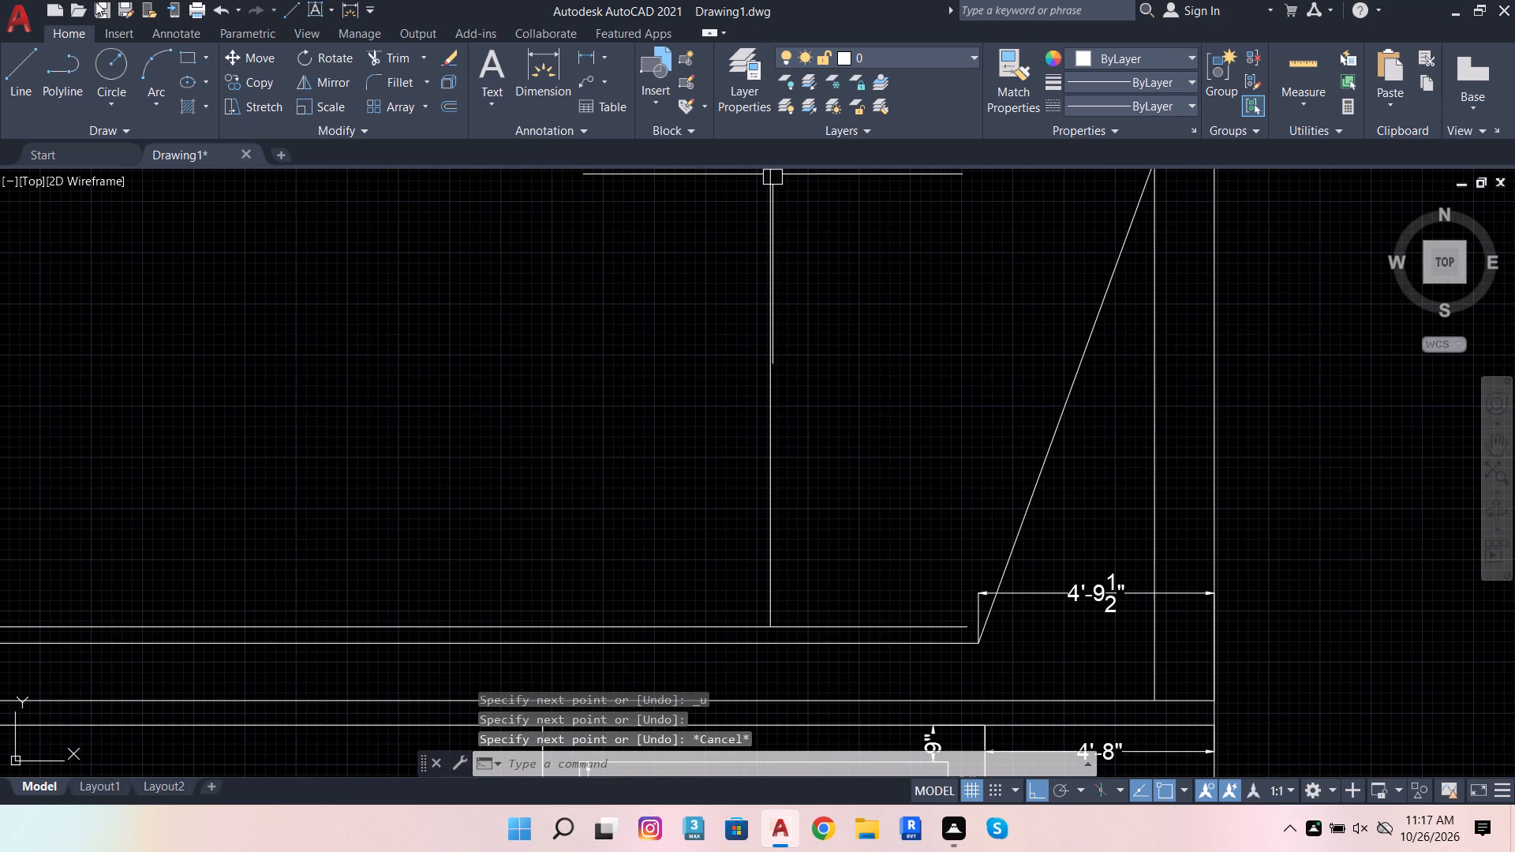
pyautogui.click(4, 67)
pyautogui.scroll(-2, 459, 406)
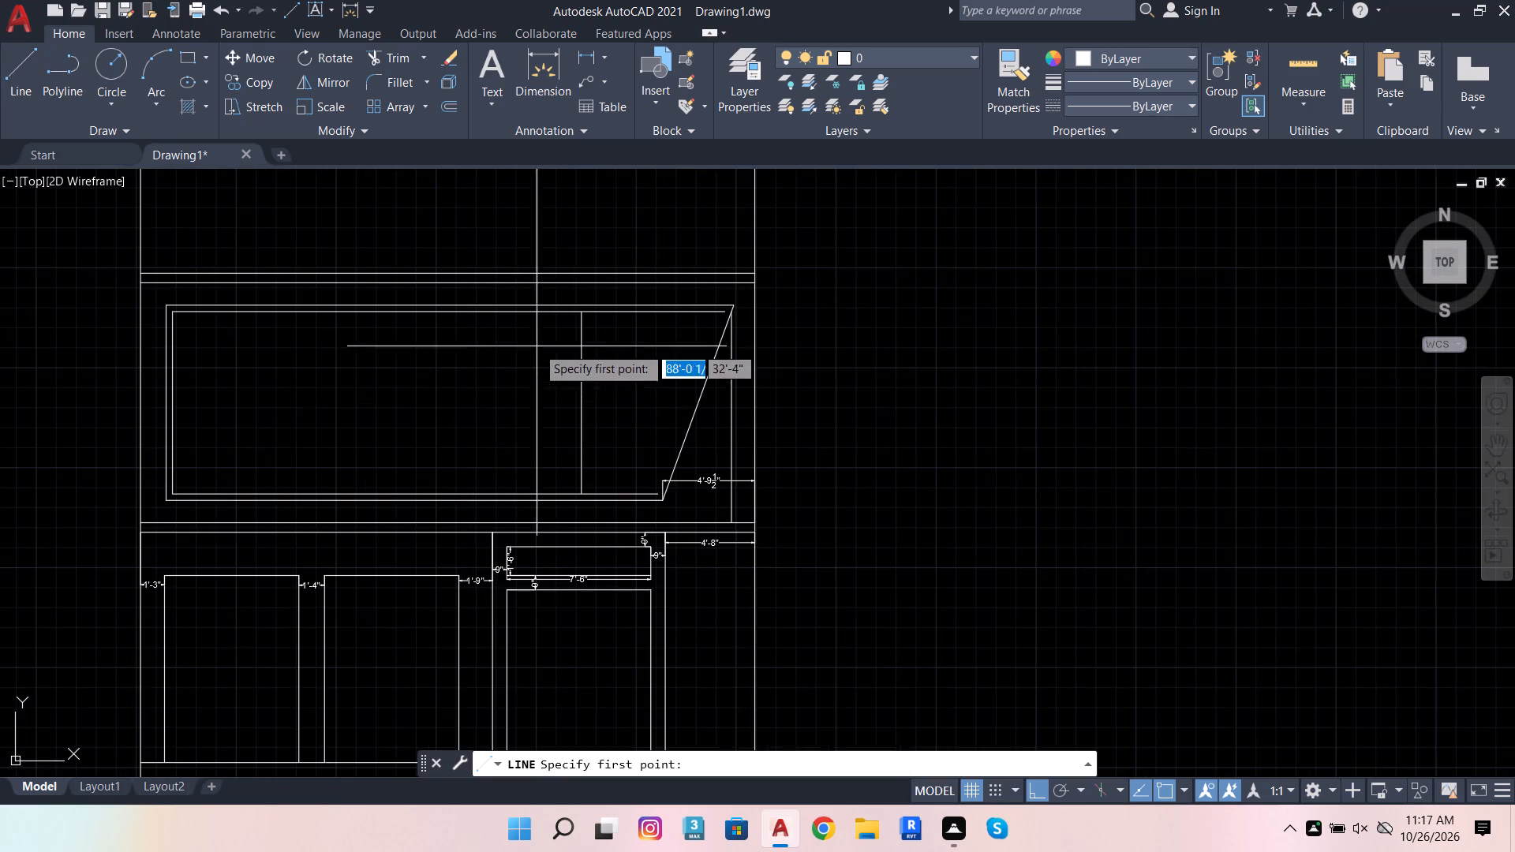
pyautogui.scroll(2, 727, 307)
pyautogui.click(698, 320)
pyautogui.scroll(-4, 806, 290)
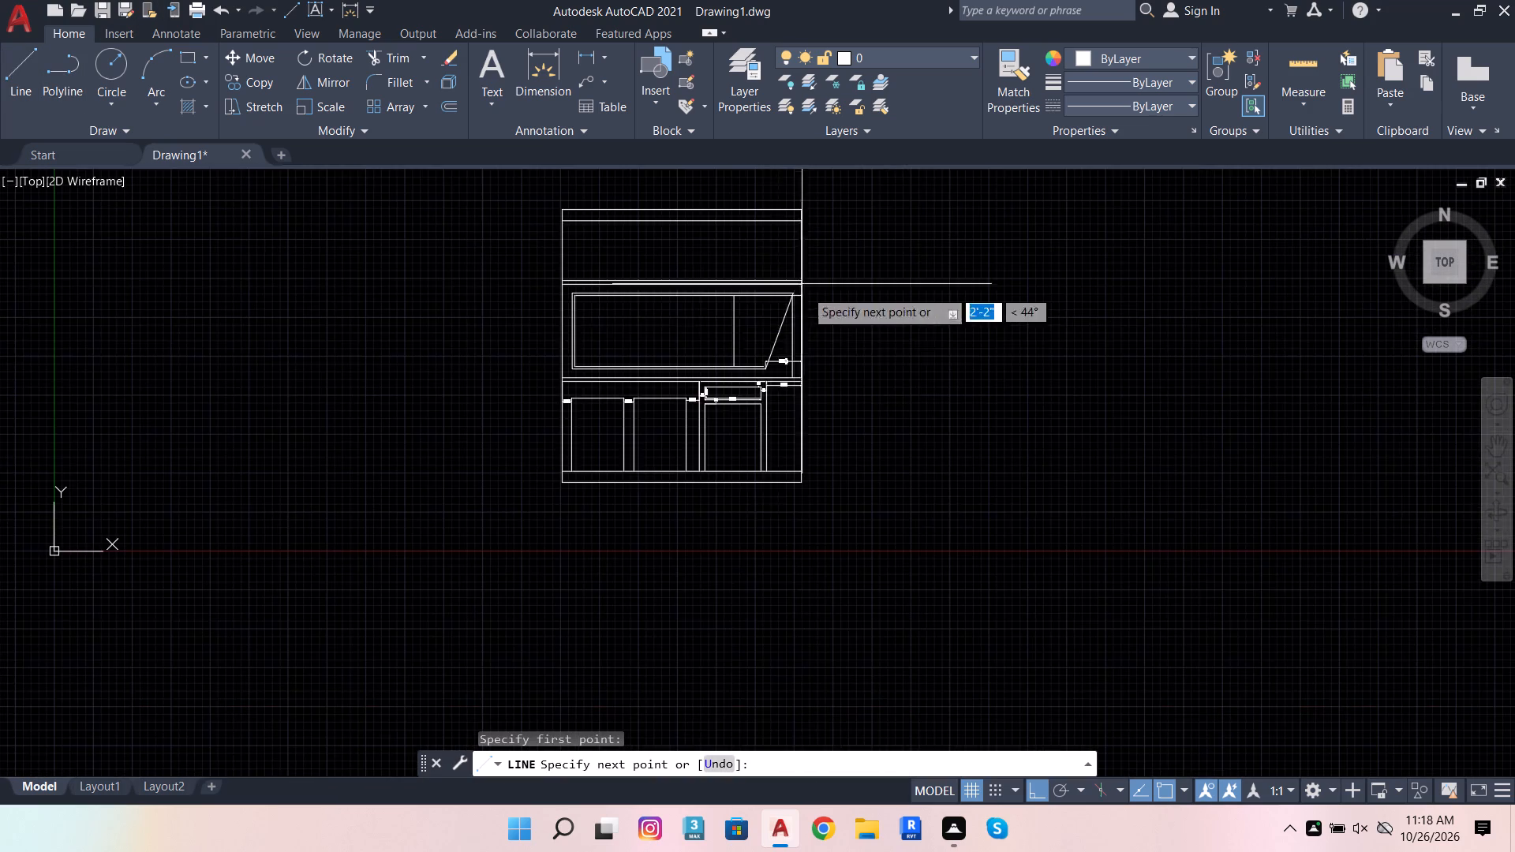
pyautogui.scroll(6, 757, 358)
pyautogui.click(807, 391)
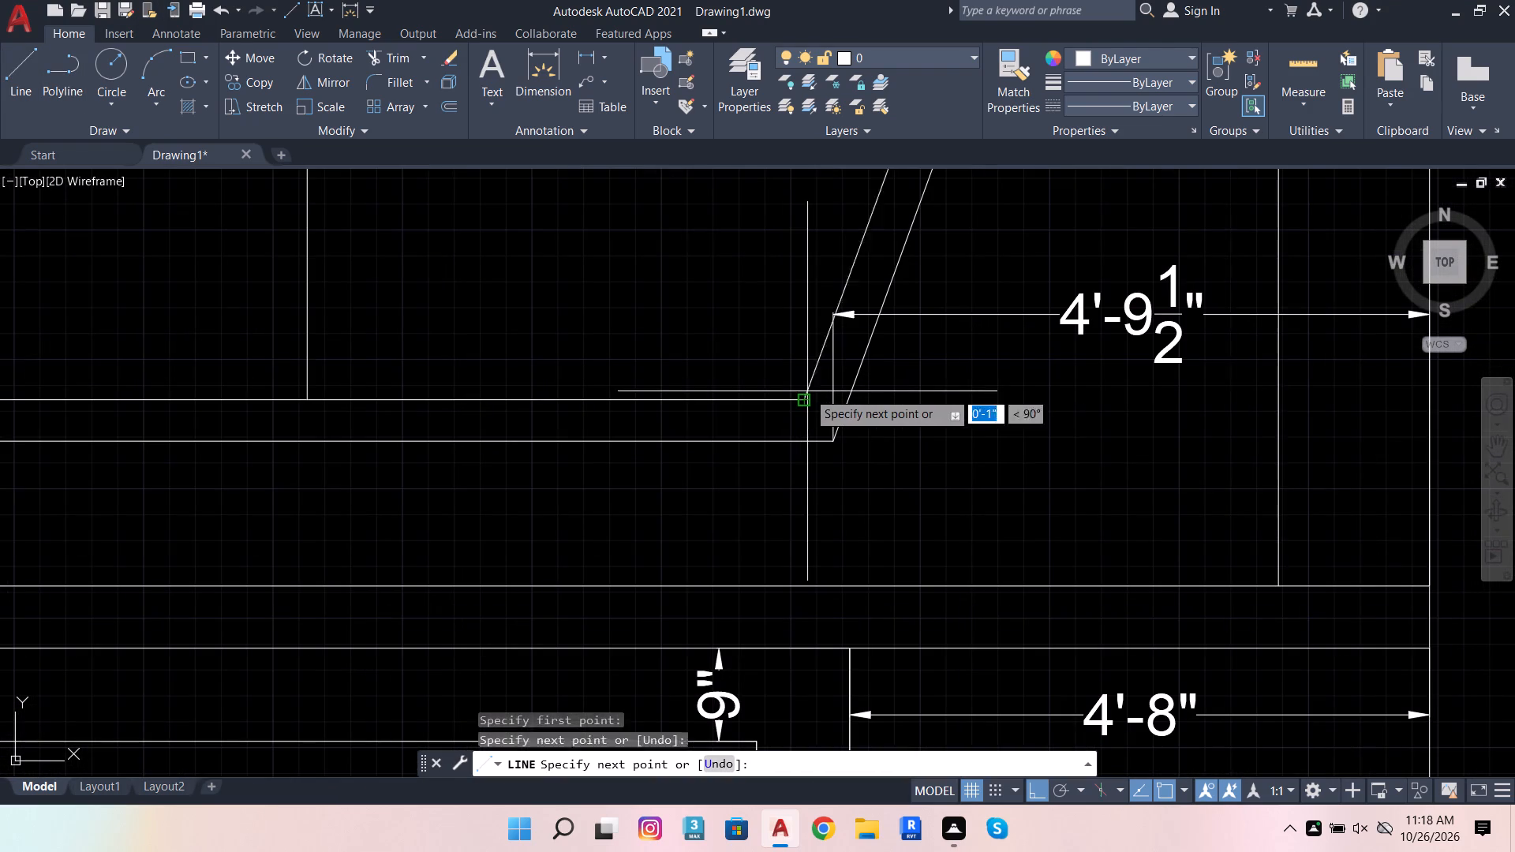
pyautogui.scroll(-3, 820, 461)
pyautogui.press('Escape')
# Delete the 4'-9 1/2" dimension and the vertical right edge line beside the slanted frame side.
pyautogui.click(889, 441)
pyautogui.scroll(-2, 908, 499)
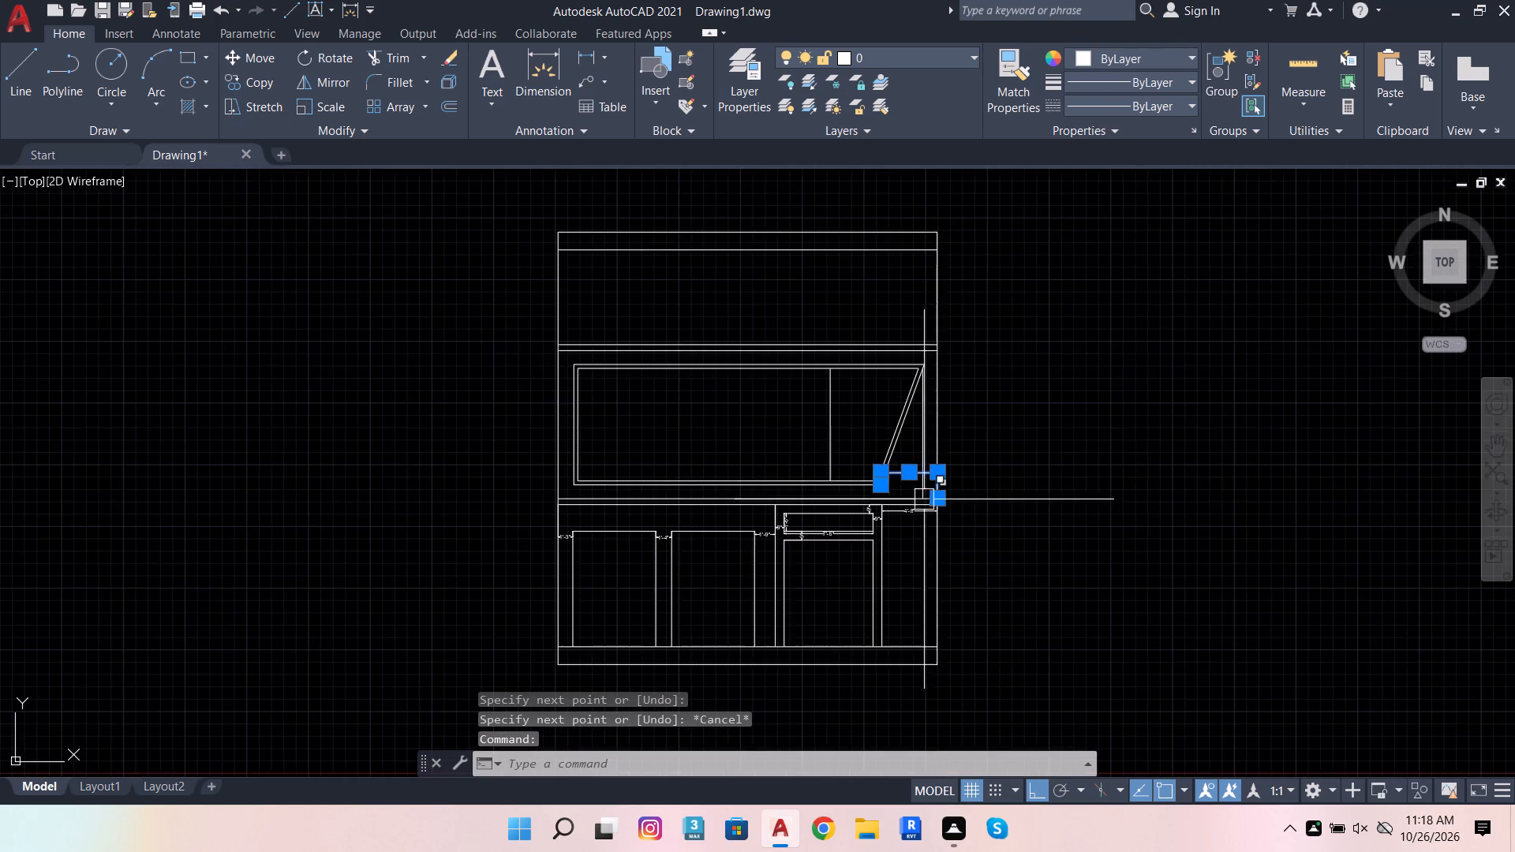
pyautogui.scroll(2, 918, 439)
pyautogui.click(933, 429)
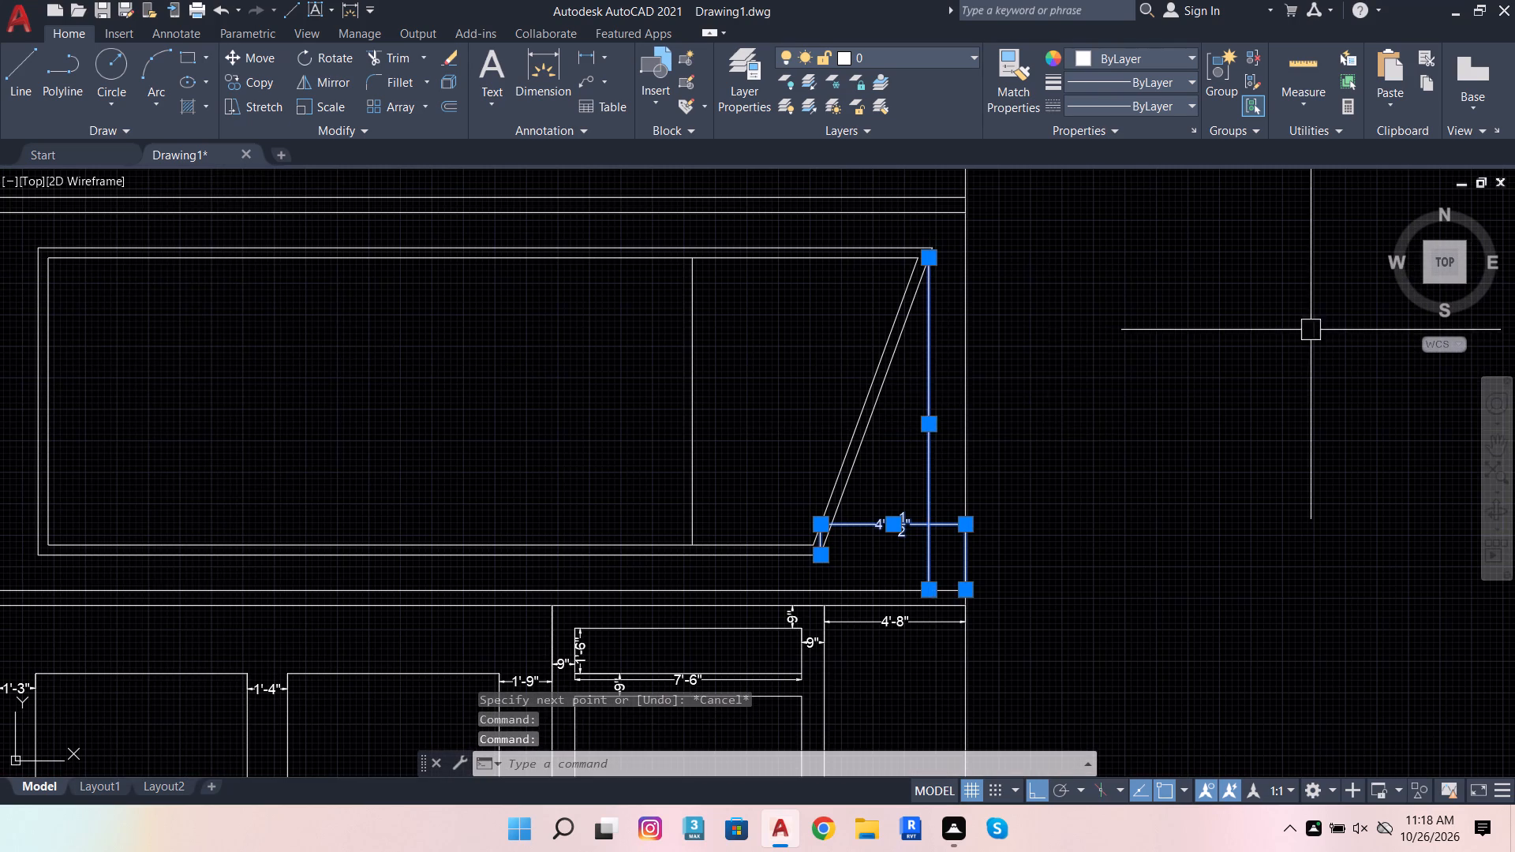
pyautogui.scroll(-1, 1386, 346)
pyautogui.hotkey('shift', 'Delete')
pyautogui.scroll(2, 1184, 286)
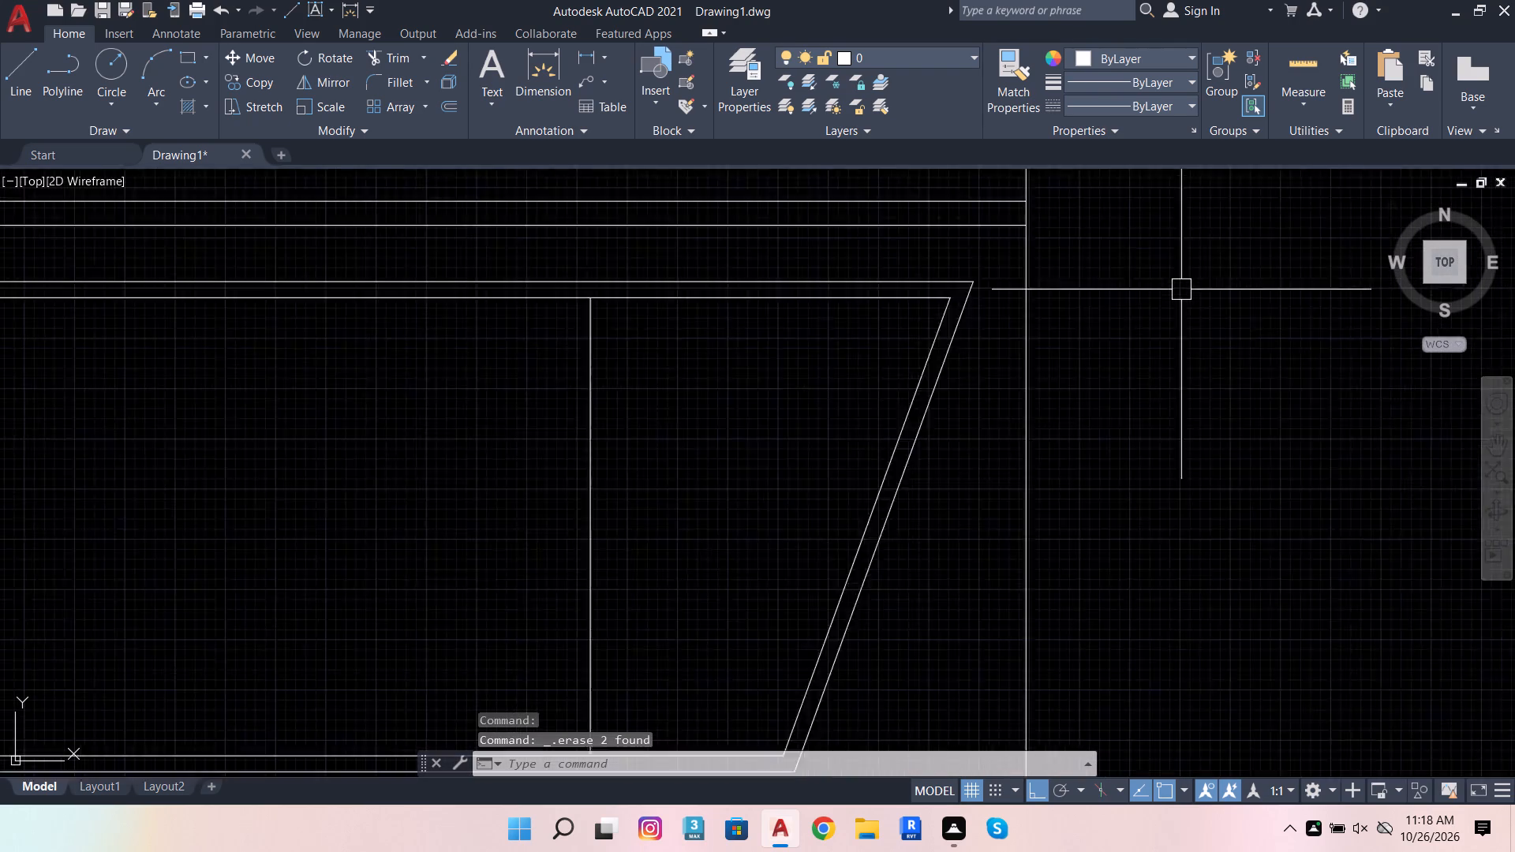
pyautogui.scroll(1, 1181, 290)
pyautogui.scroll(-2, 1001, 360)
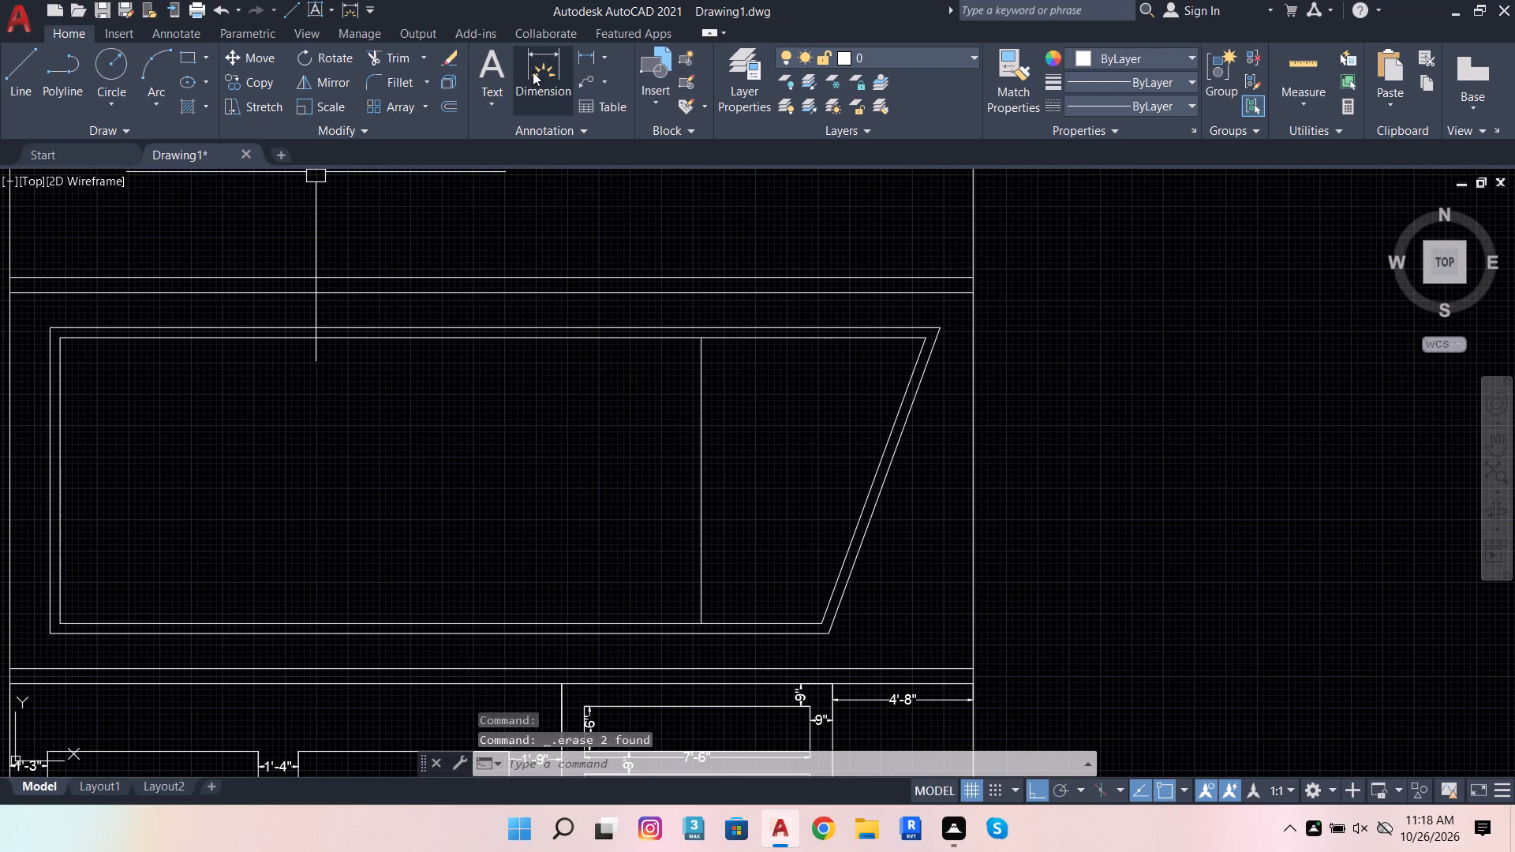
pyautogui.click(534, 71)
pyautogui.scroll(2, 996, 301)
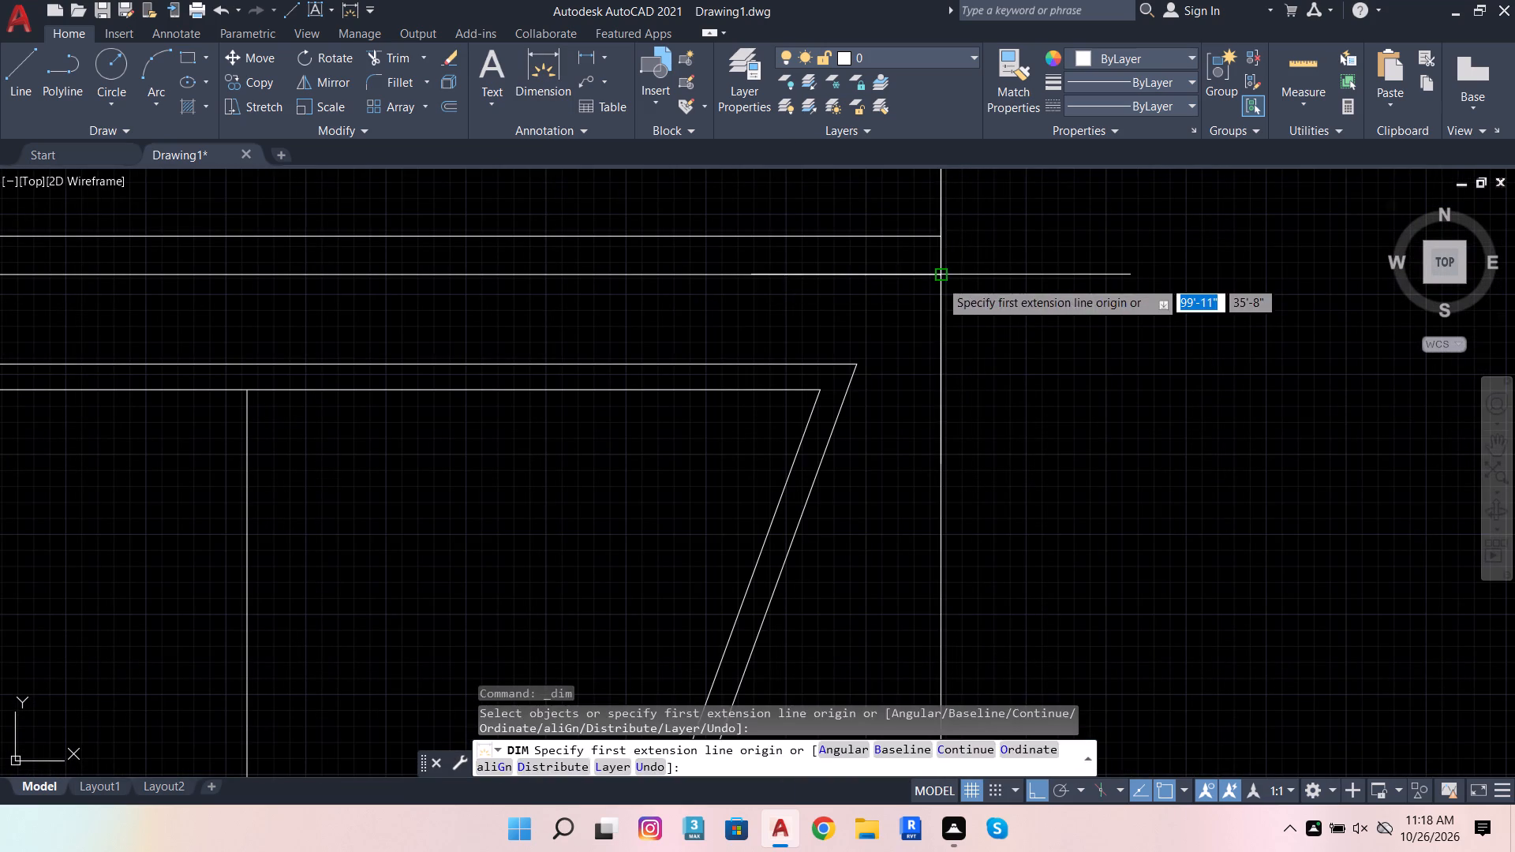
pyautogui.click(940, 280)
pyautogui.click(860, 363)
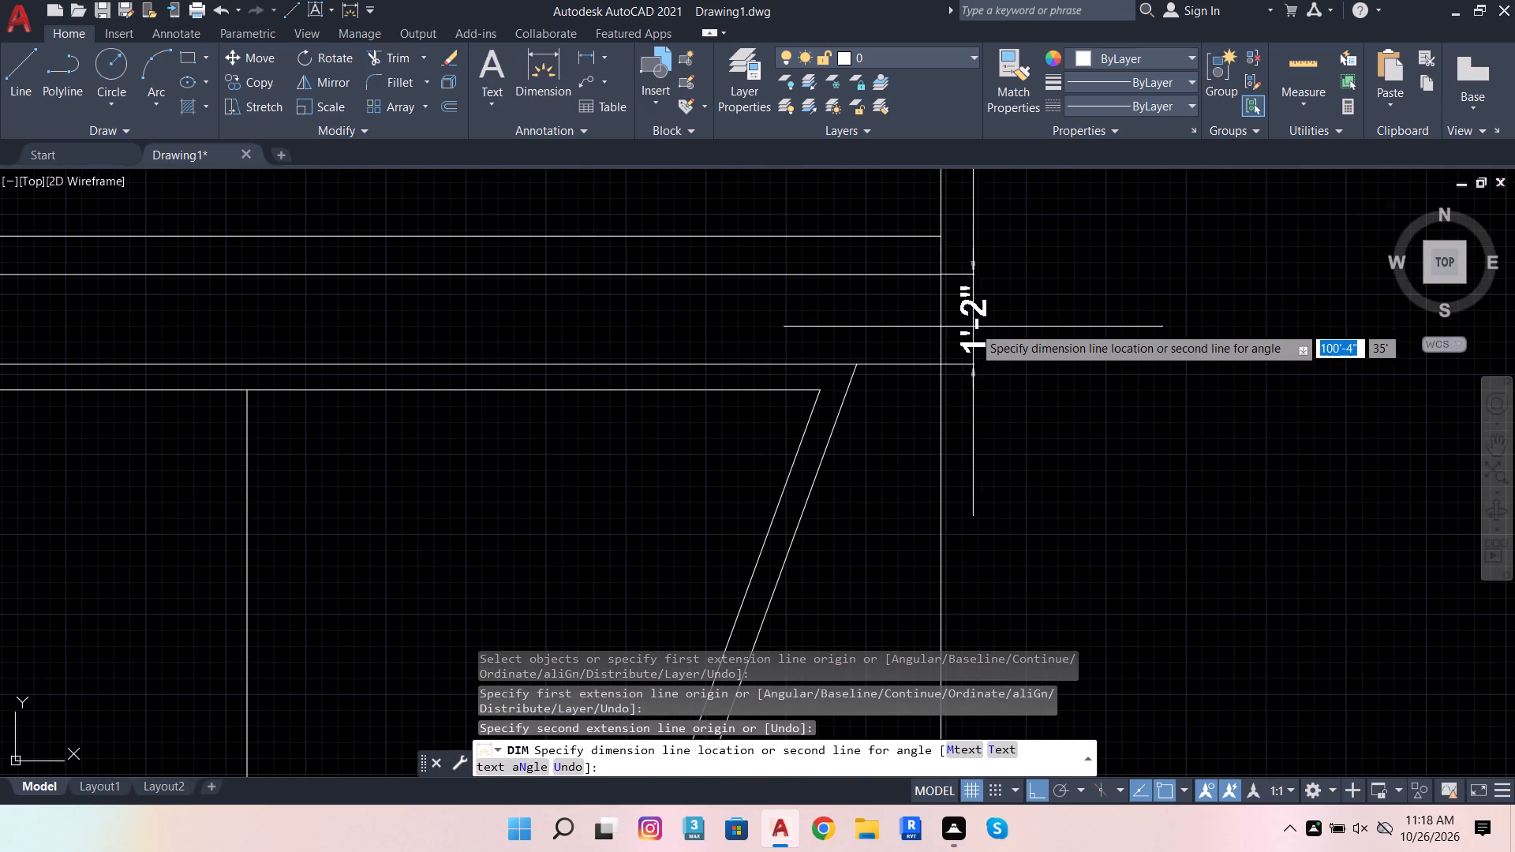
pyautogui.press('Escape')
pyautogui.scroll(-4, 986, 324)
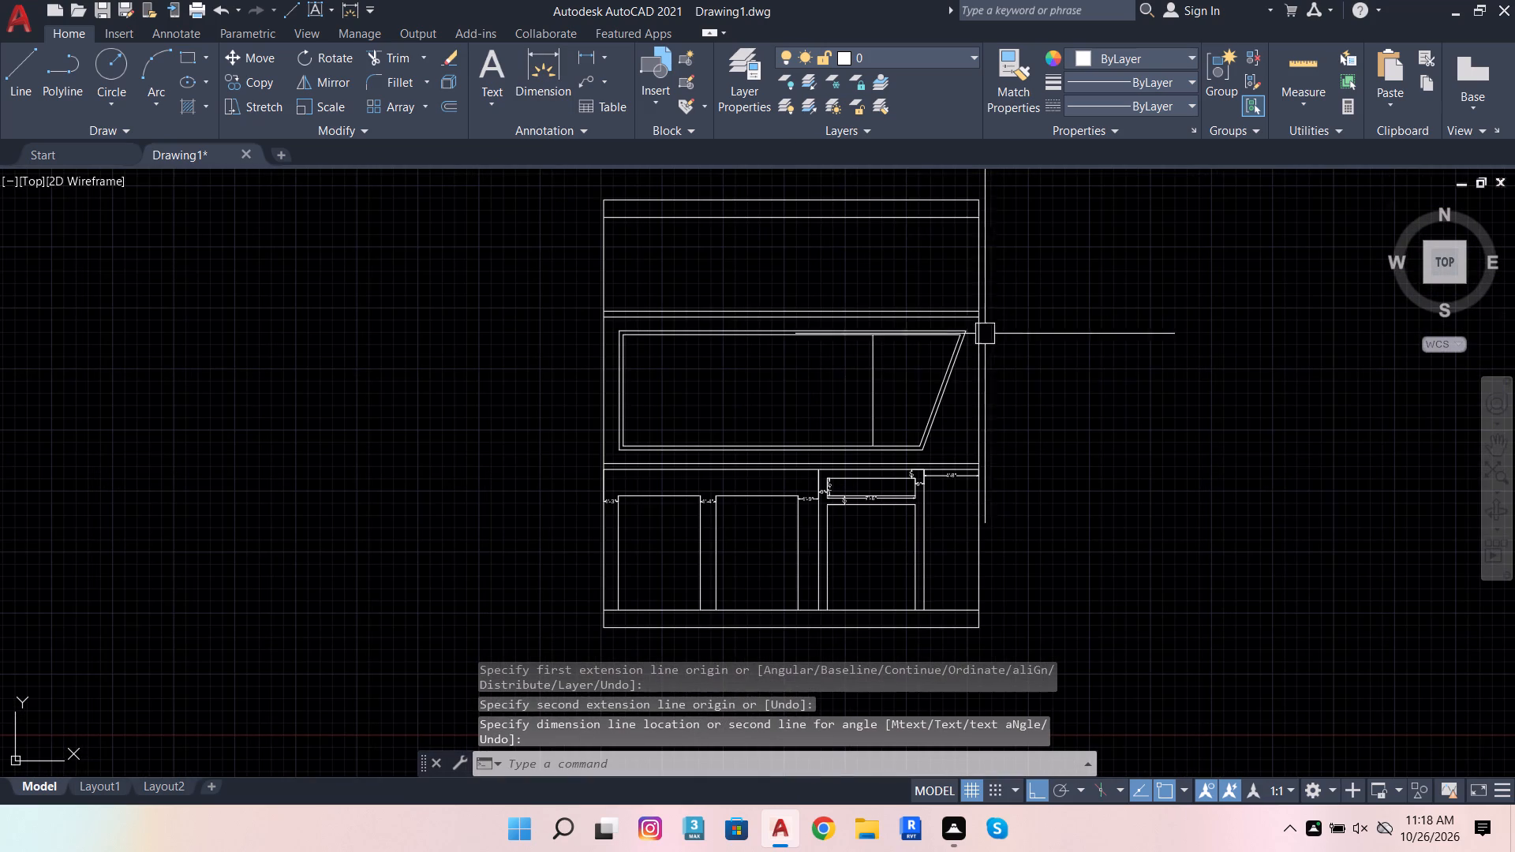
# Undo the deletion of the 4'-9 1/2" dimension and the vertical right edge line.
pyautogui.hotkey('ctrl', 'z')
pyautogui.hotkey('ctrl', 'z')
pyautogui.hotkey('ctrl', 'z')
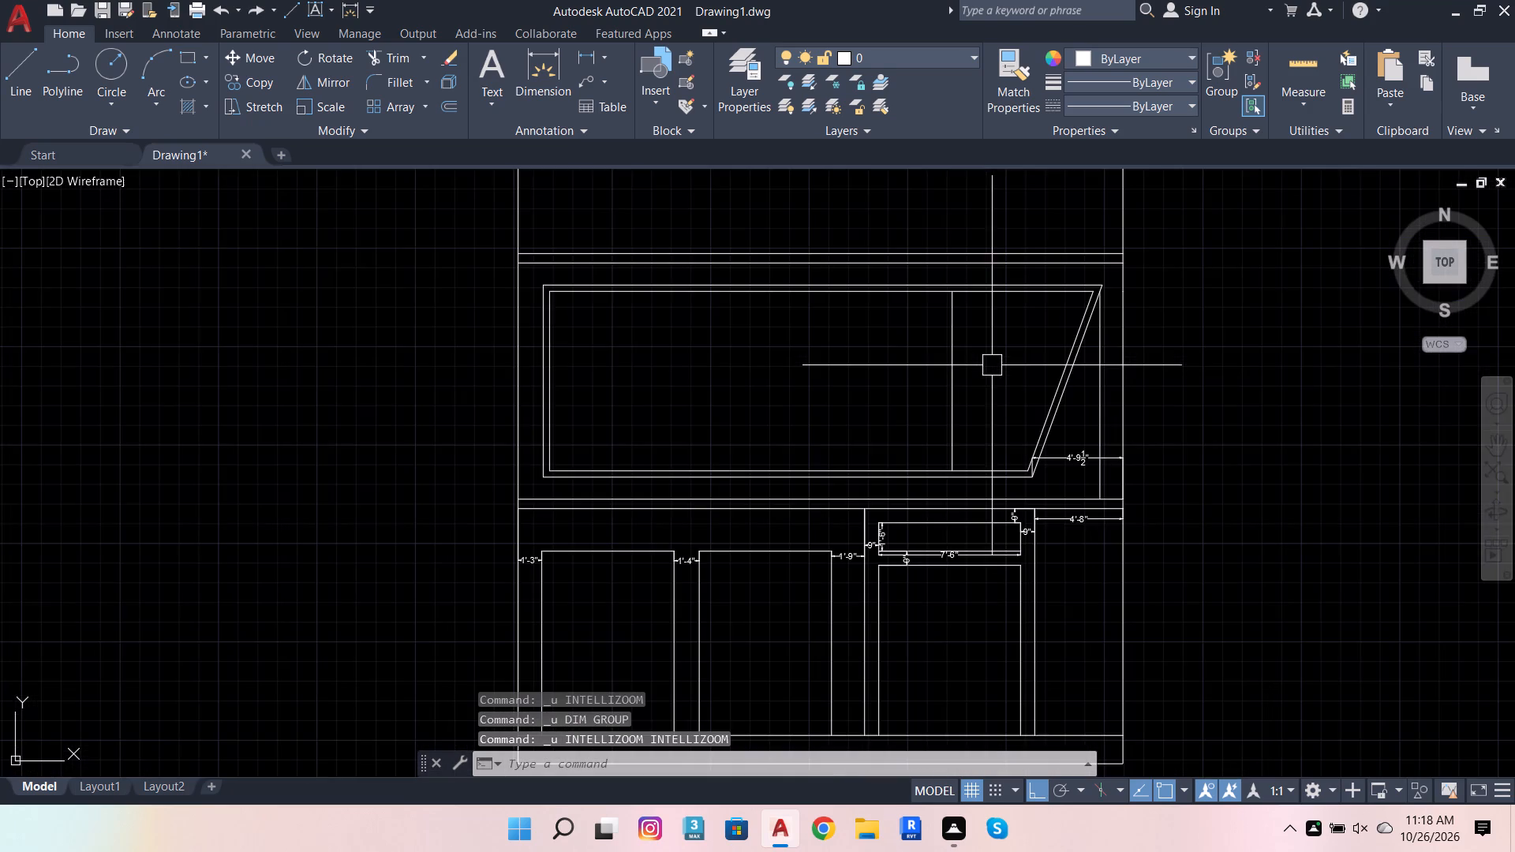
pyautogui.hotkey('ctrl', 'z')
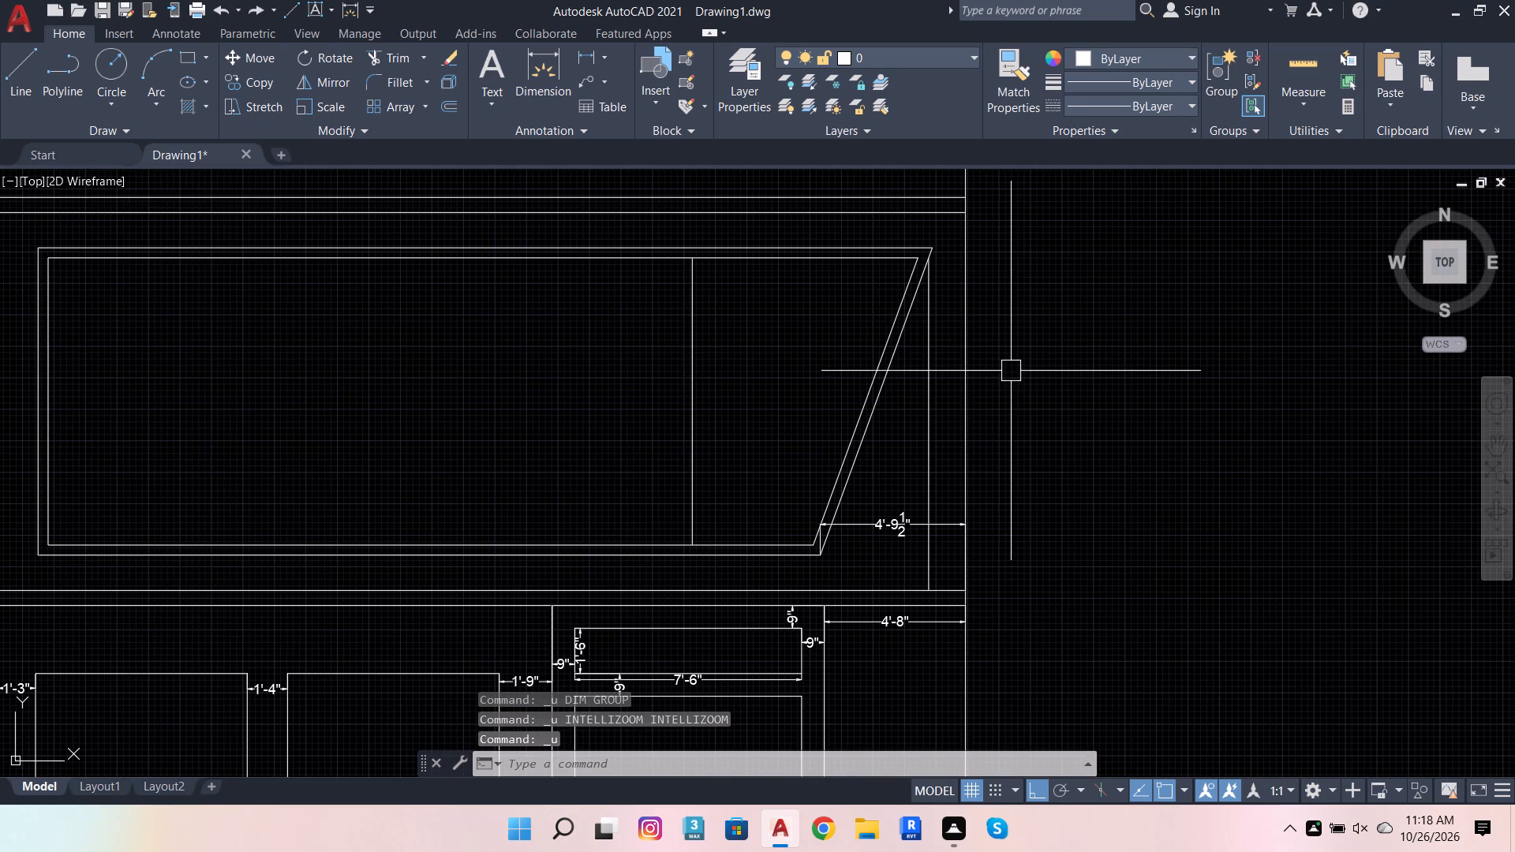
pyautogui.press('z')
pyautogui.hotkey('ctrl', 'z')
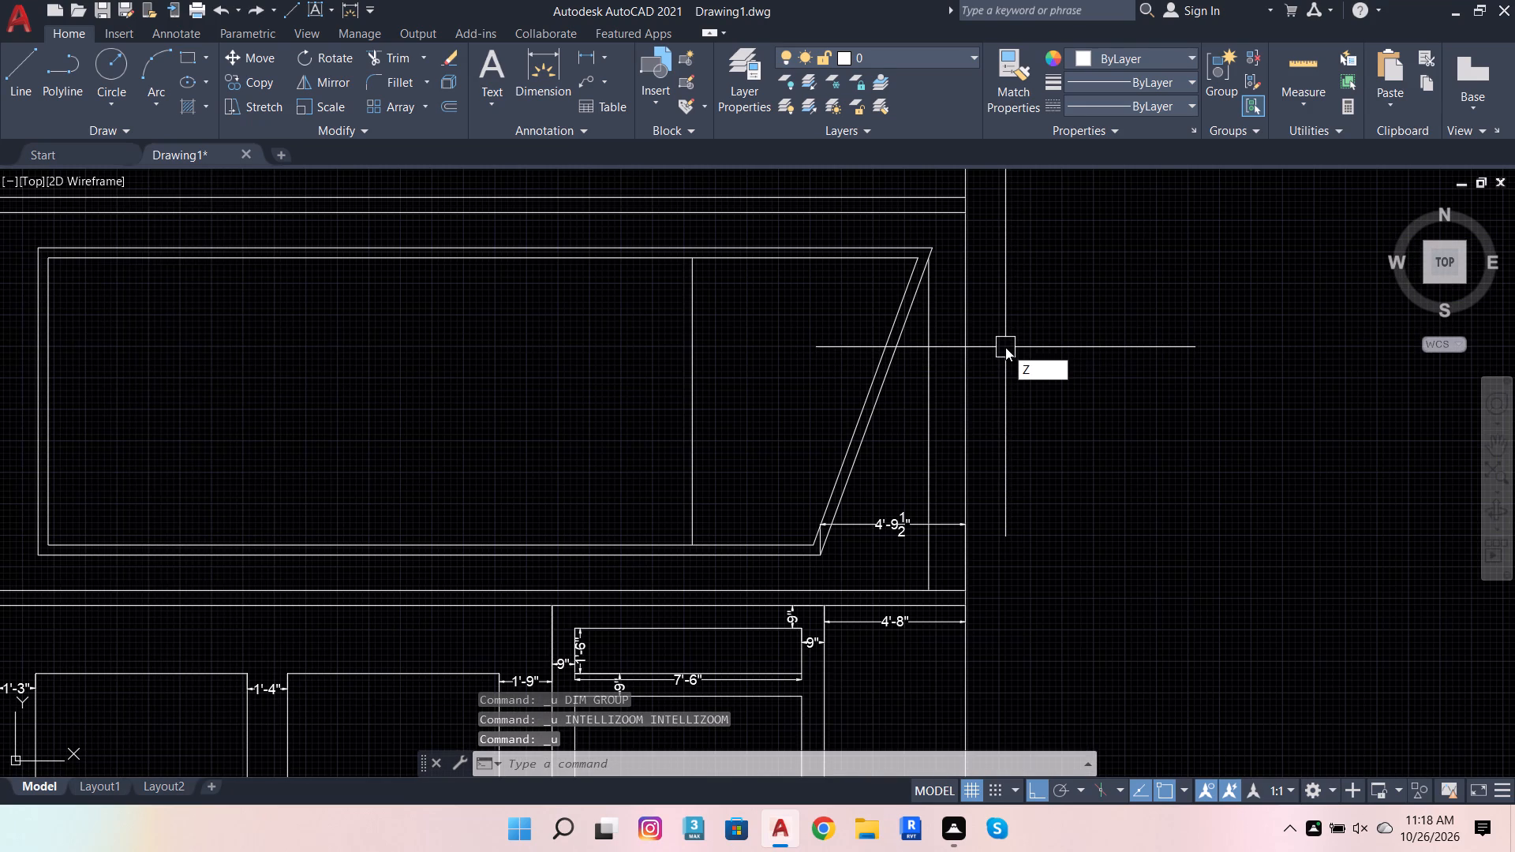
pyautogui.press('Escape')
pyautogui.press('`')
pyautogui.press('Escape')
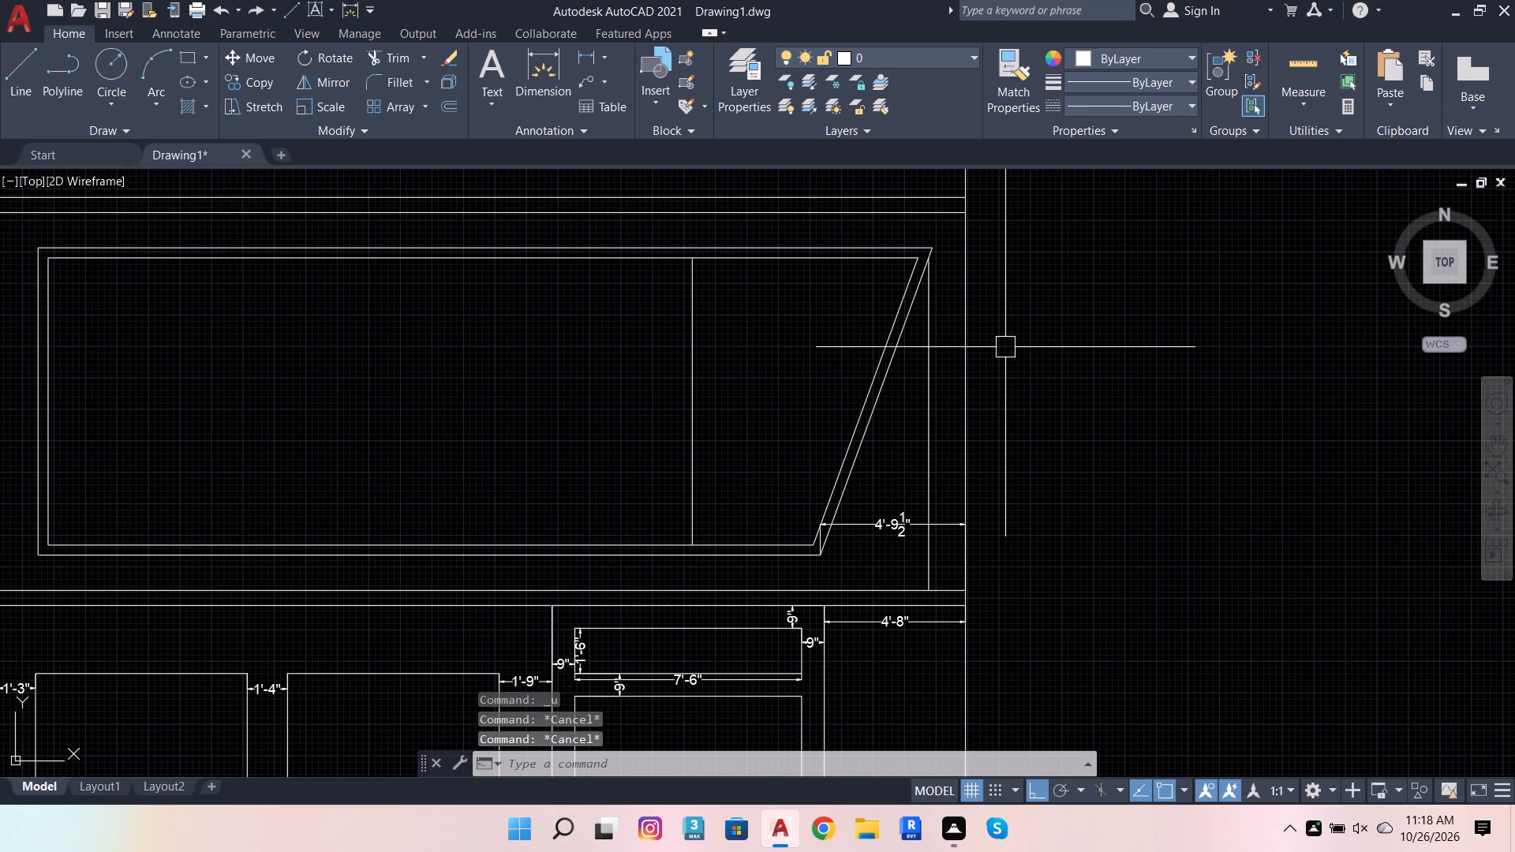
# Delete the 4'-9 1/2" dimension and the vertical line between the slanted frame side and the building's right edge.
pyautogui.hotkey('ctrl', 'z')
pyautogui.scroll(2, 945, 450)
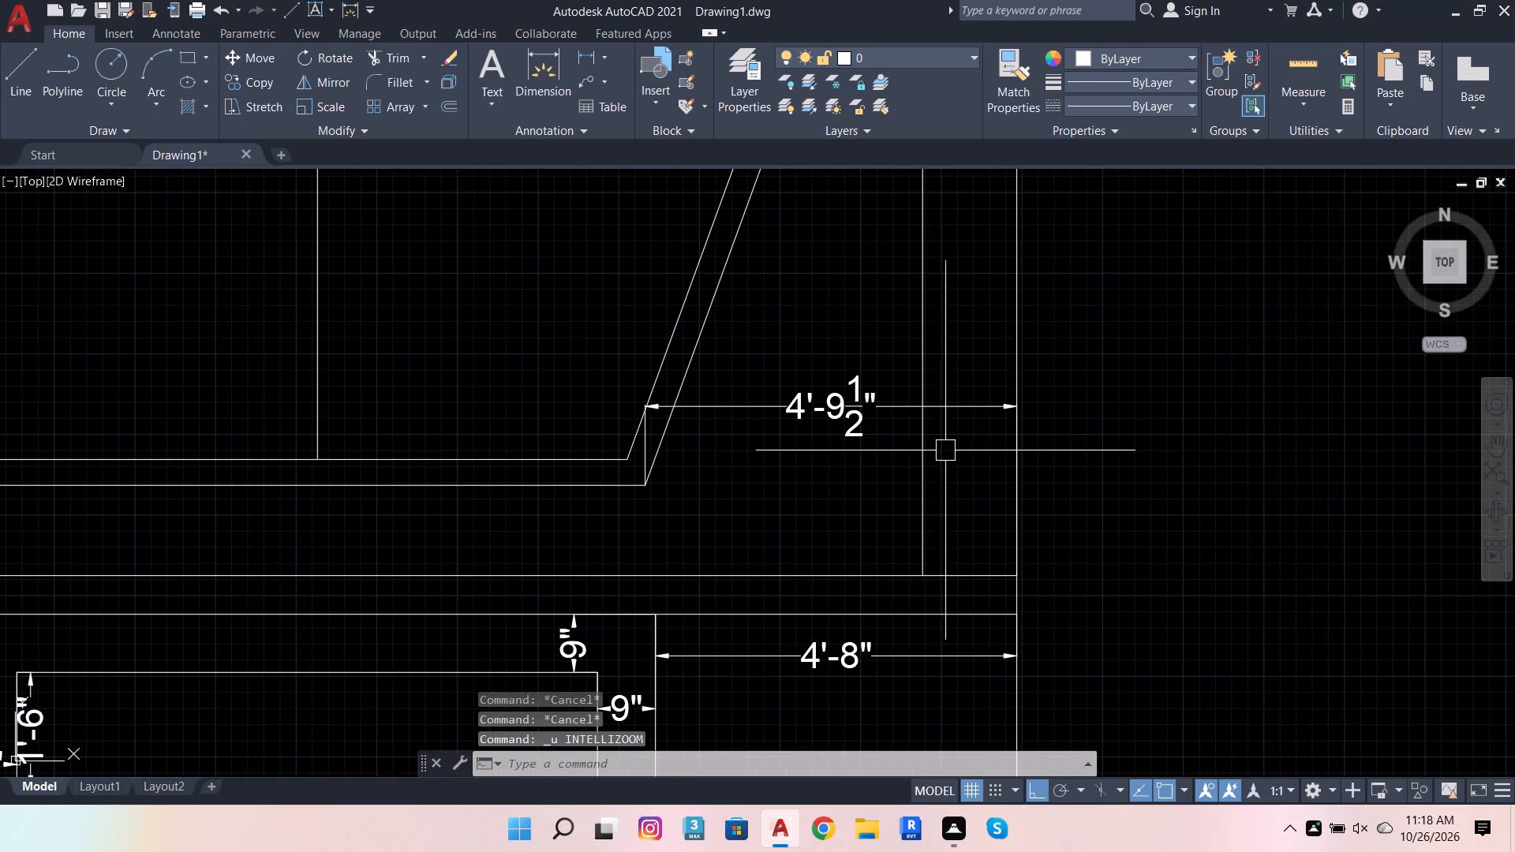
pyautogui.click(959, 454)
pyautogui.click(877, 321)
pyautogui.scroll(-4, 978, 447)
pyautogui.scroll(2, 1056, 387)
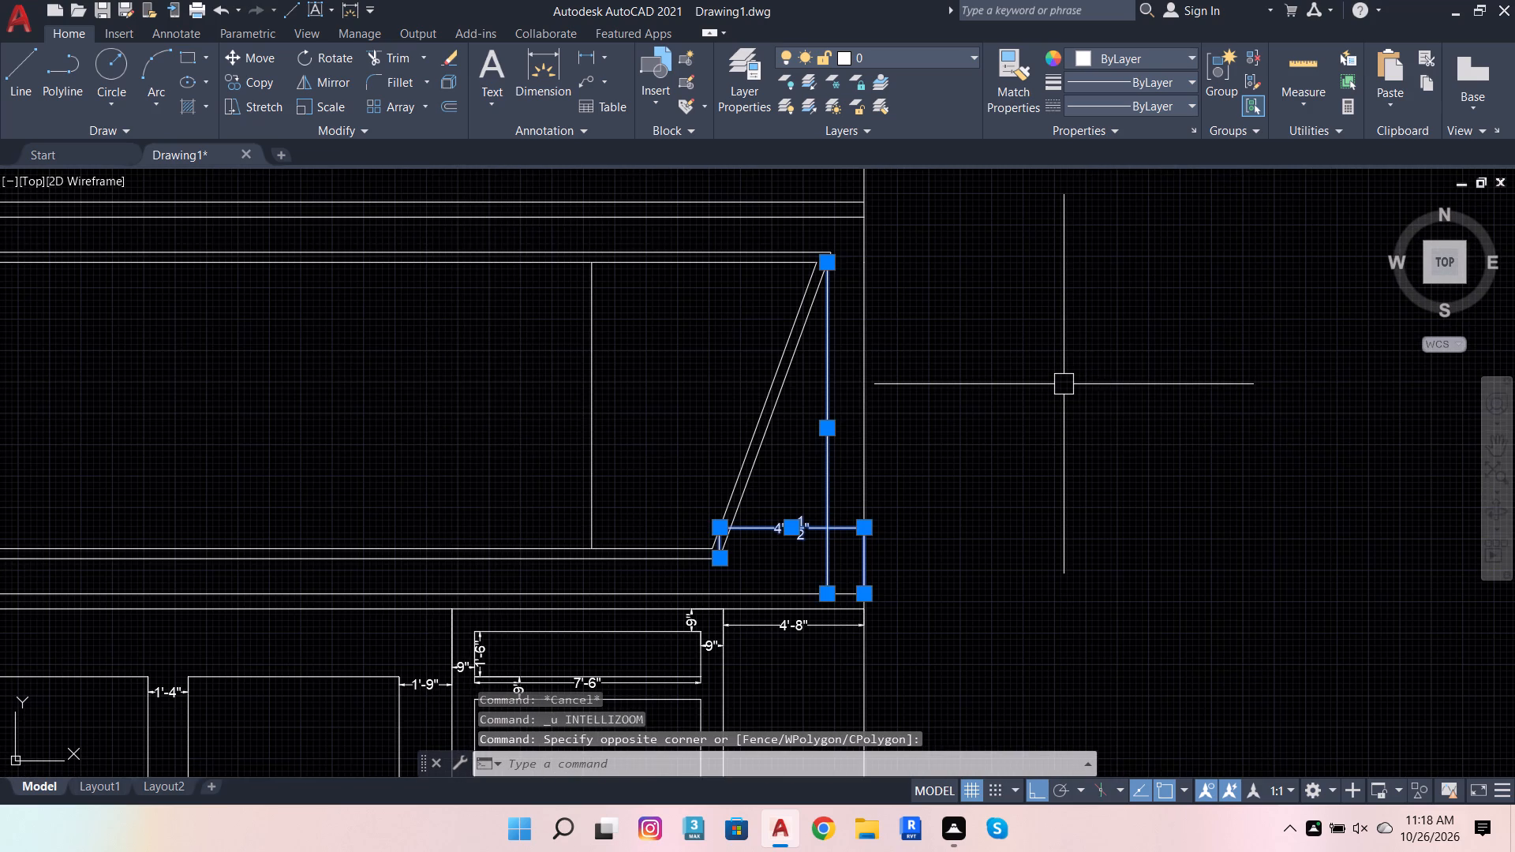
pyautogui.hotkey('shift', 'BackSpace')
pyautogui.hotkey('shift', 'Delete')
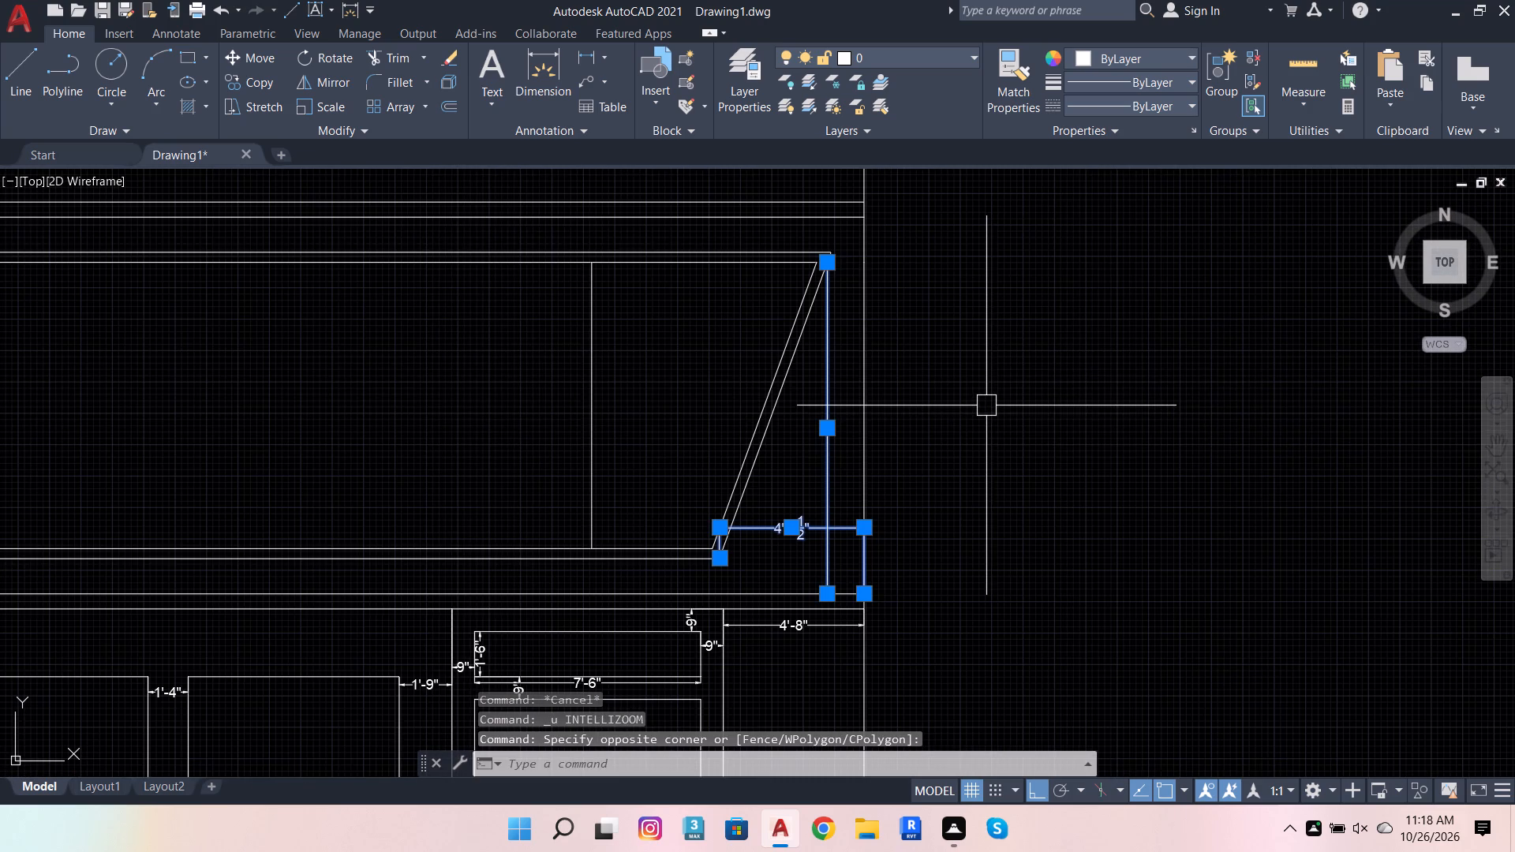
pyautogui.press('Escape')
pyautogui.scroll(4, 810, 544)
pyautogui.moveTo(1030, 547); pyautogui.dragTo(1021, 543)
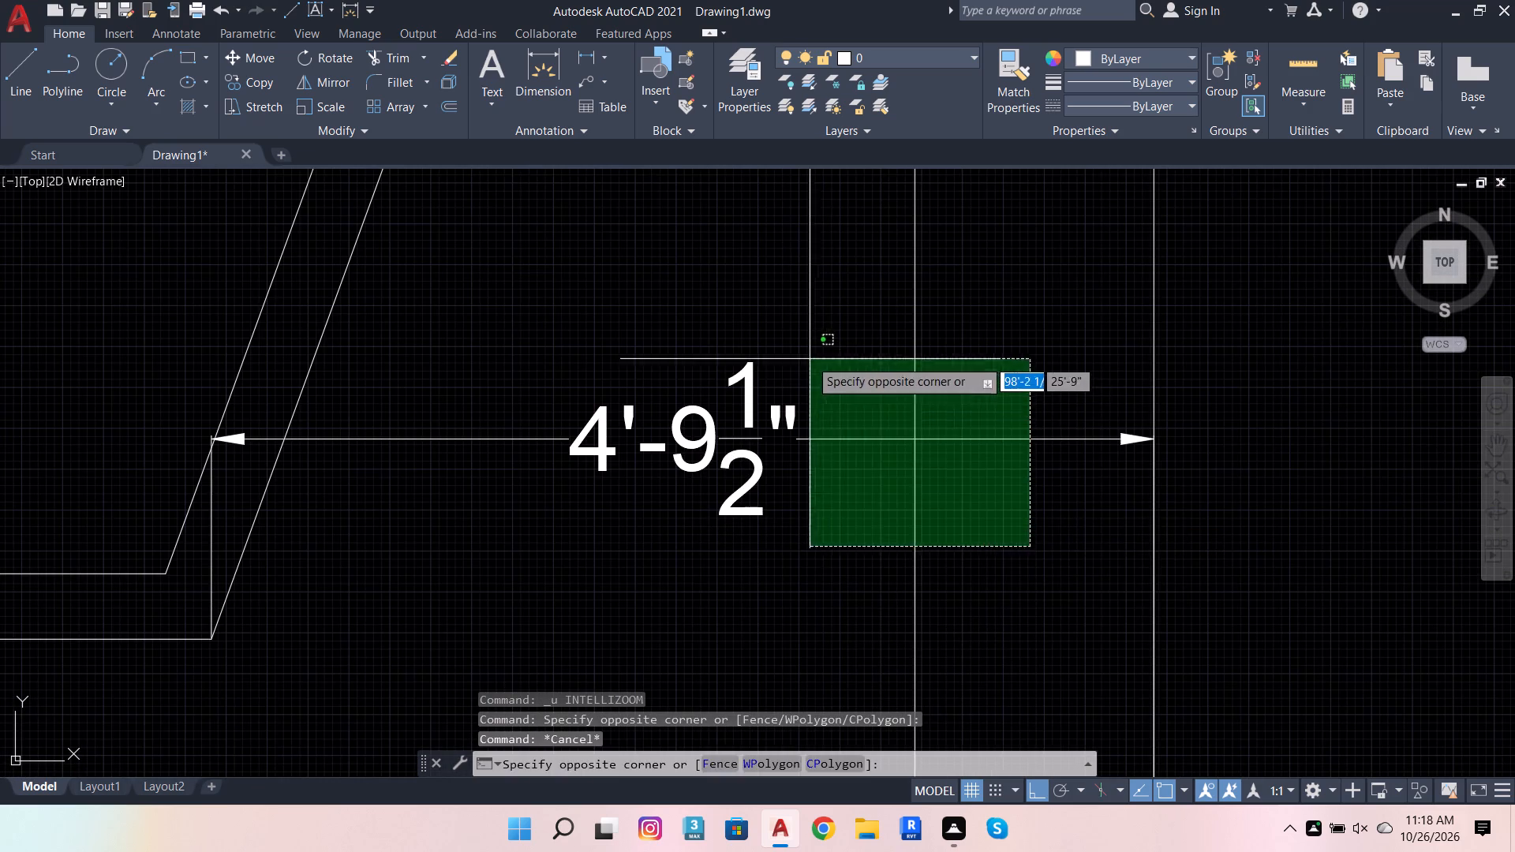
pyautogui.click(804, 357)
pyautogui.scroll(-3, 1090, 473)
pyautogui.hotkey('shift', 'Delete')
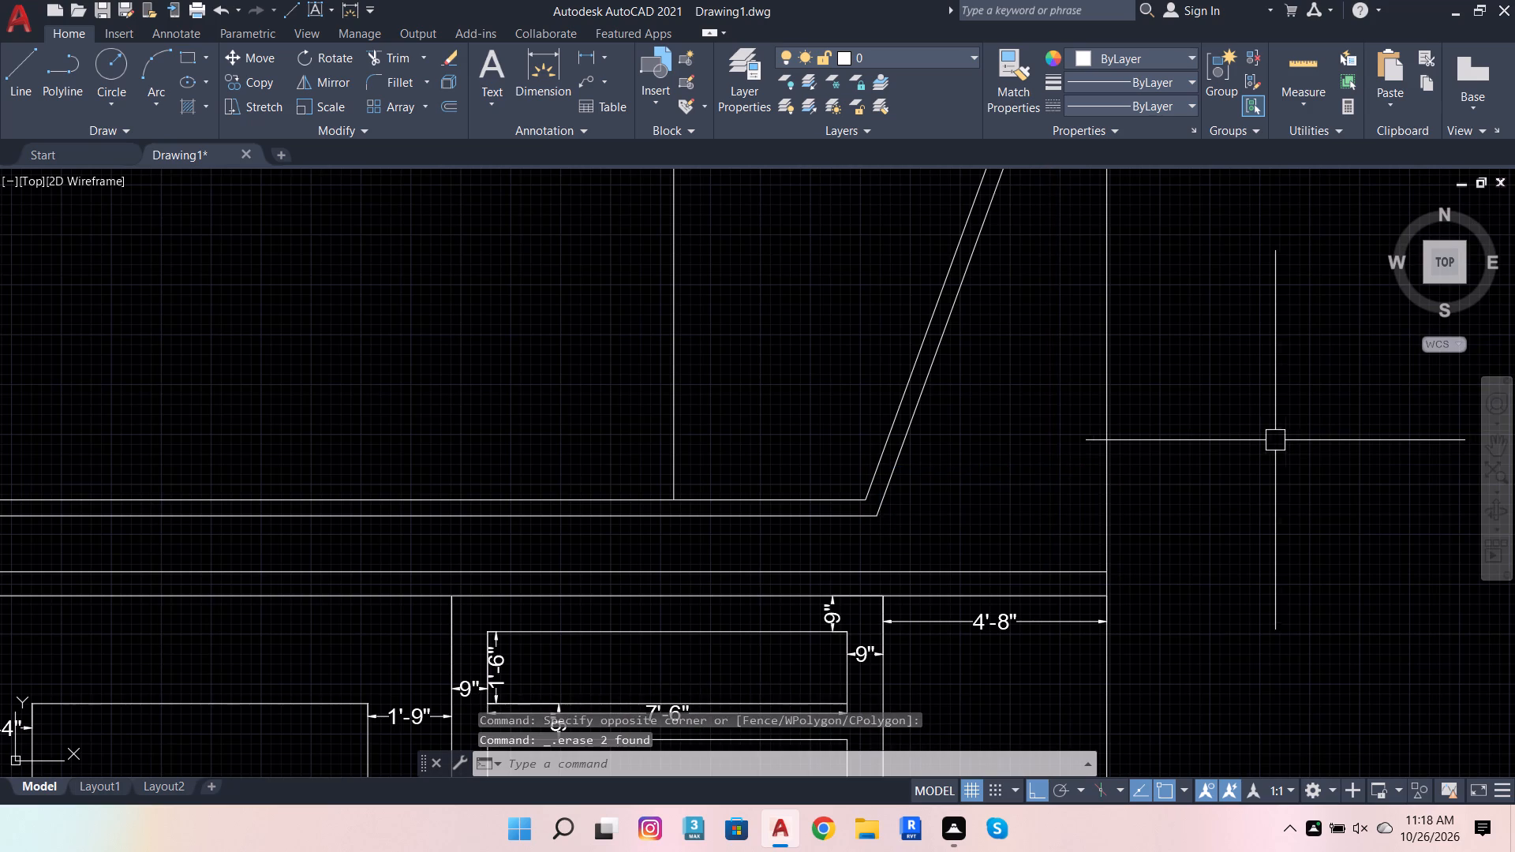
# Offset the middle storey's right edge line inward by 1'2.6".
pyautogui.scroll(-2, 1004, 482)
pyautogui.click(1041, 432)
pyautogui.press('o')
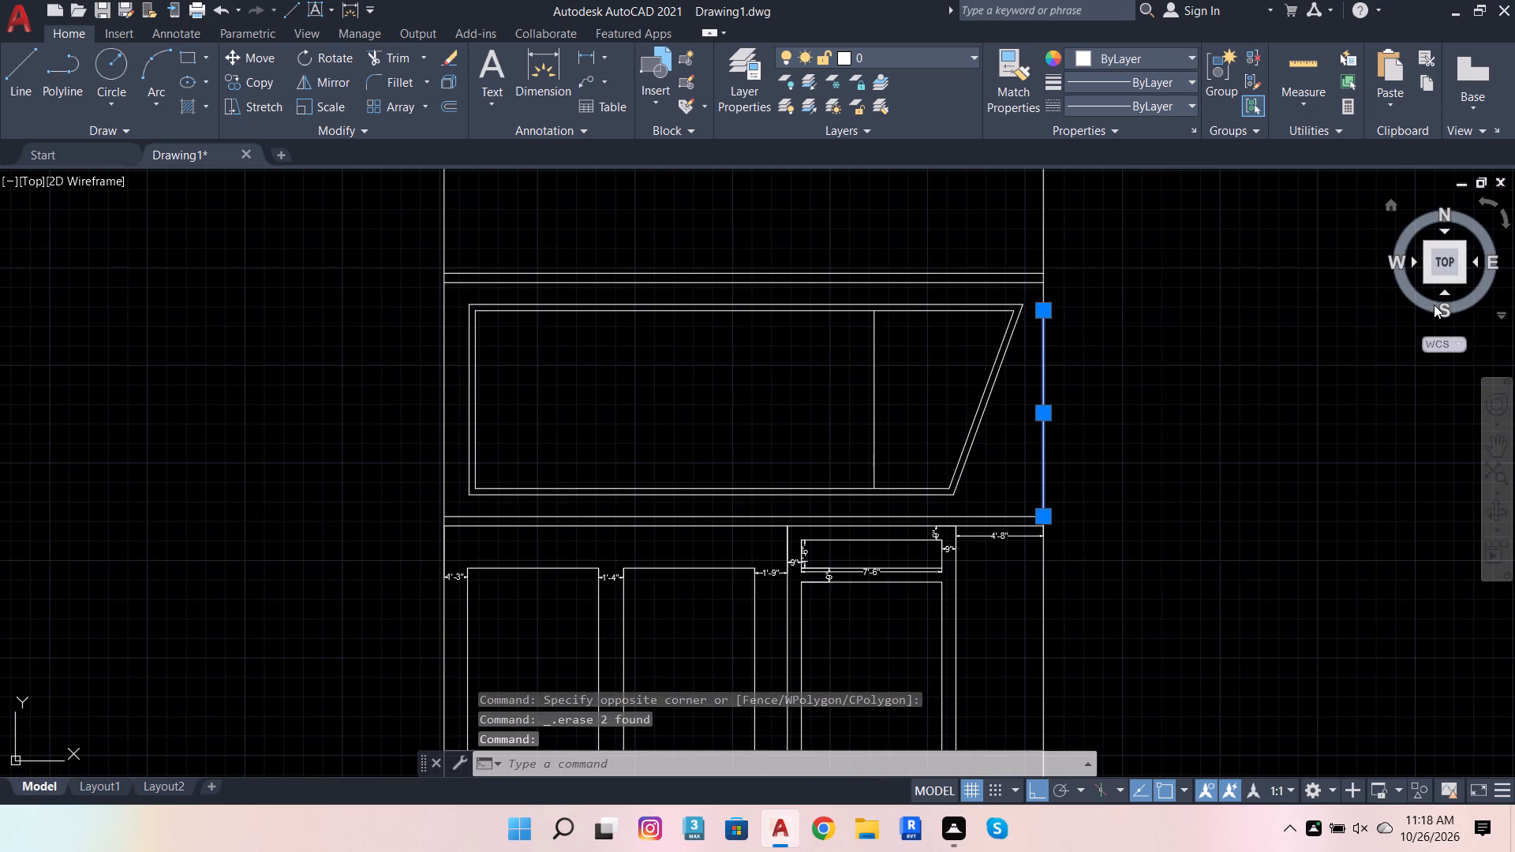
pyautogui.click(1372, 344)
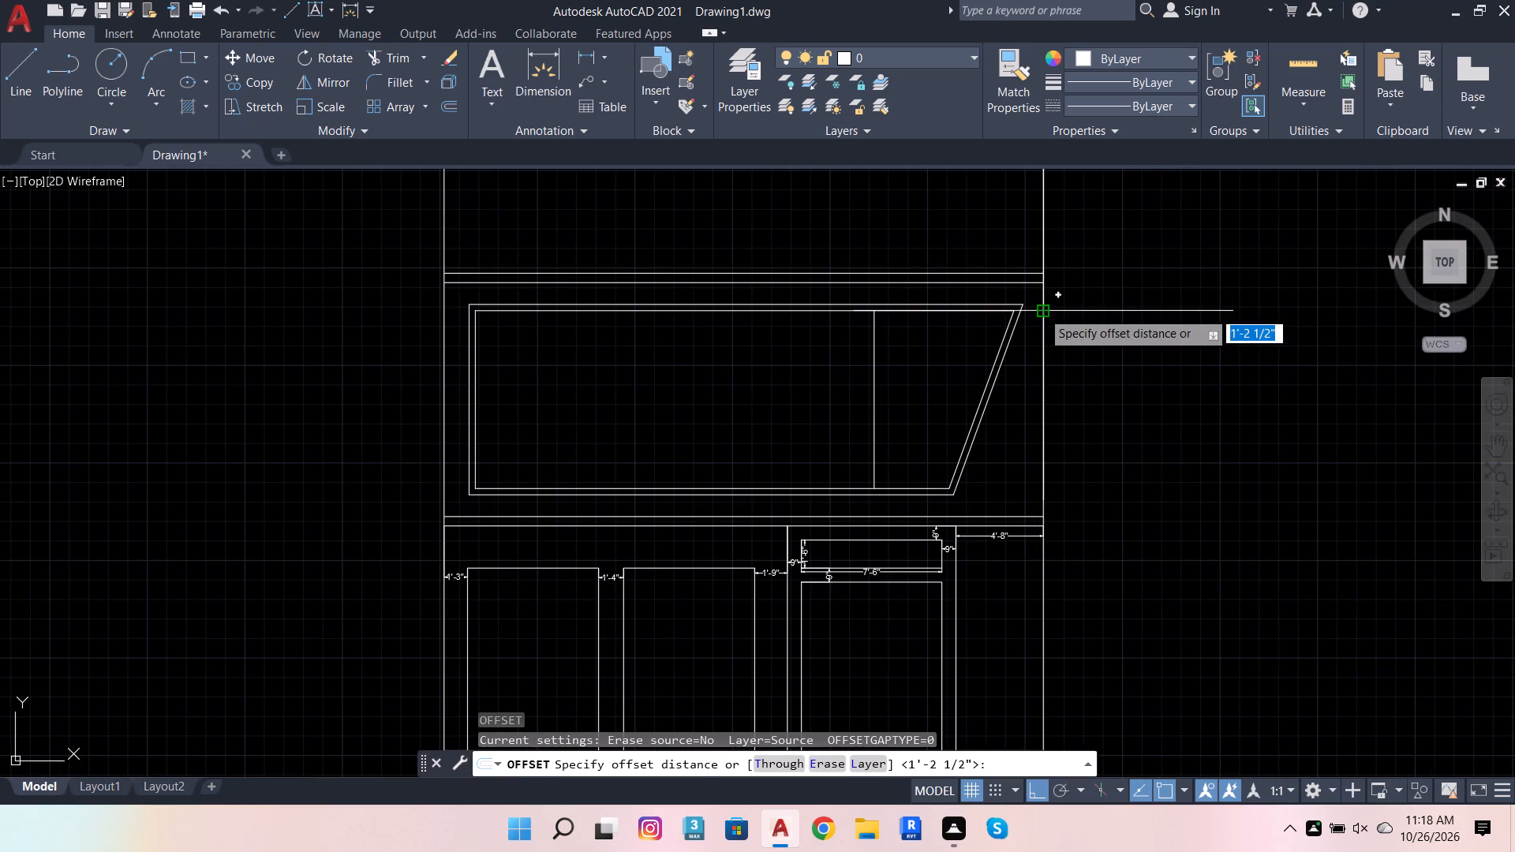
pyautogui.click(1042, 311)
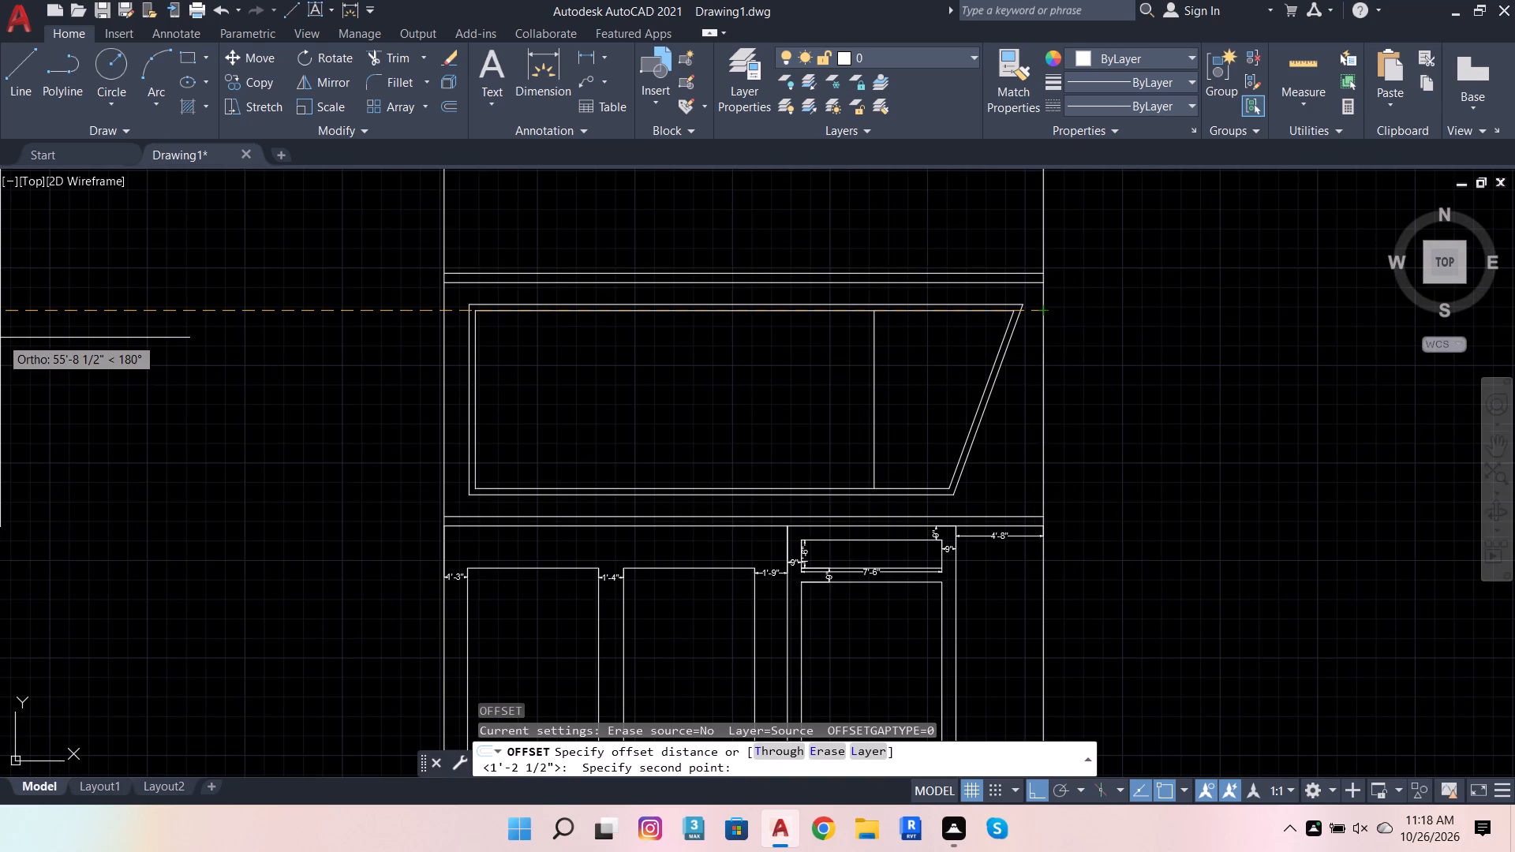
pyautogui.press('1')
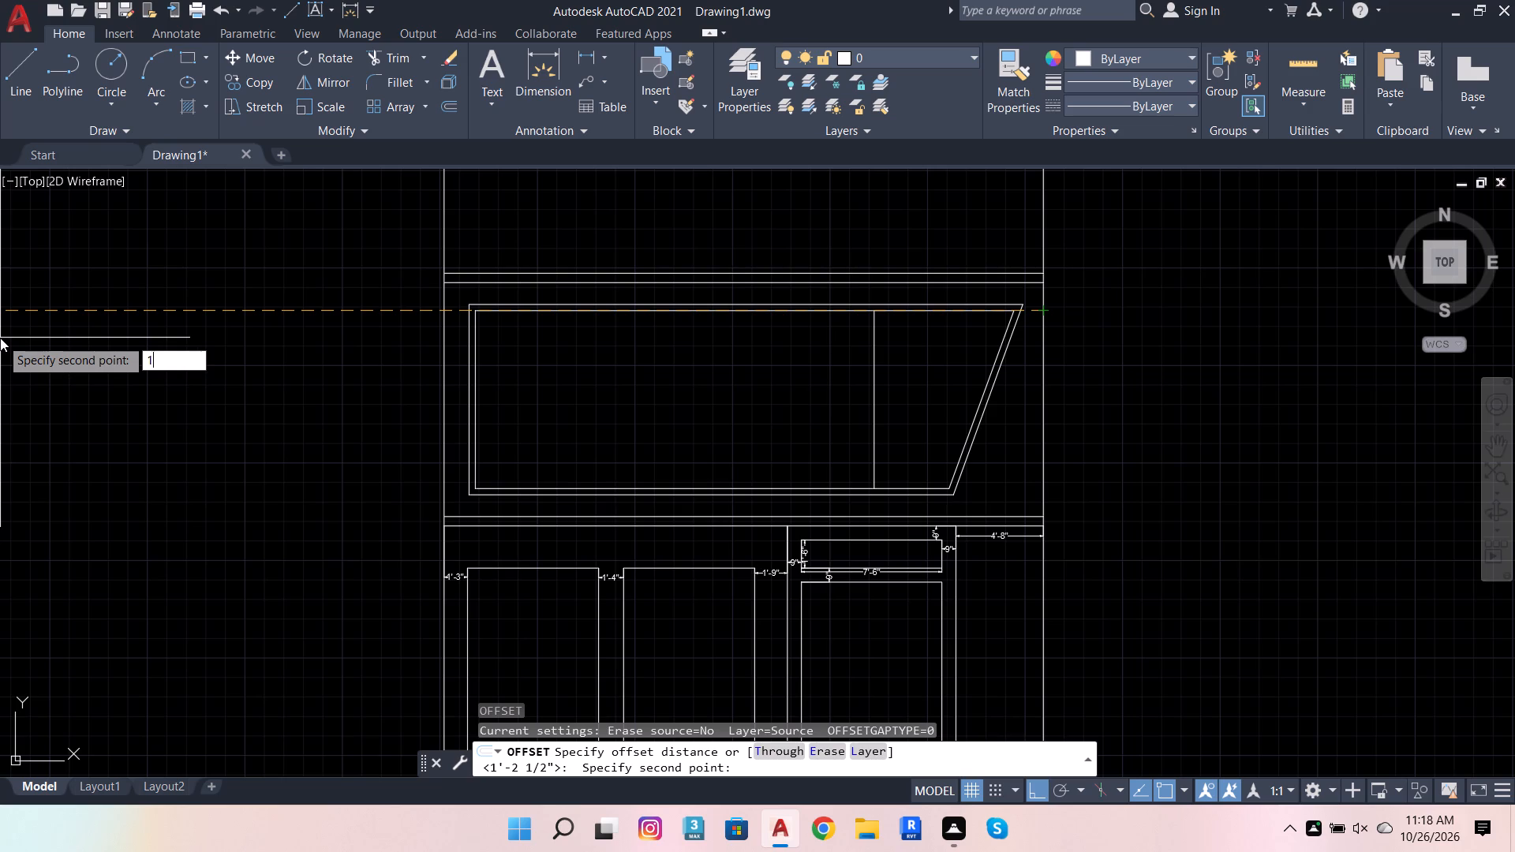
pyautogui.write("'2")
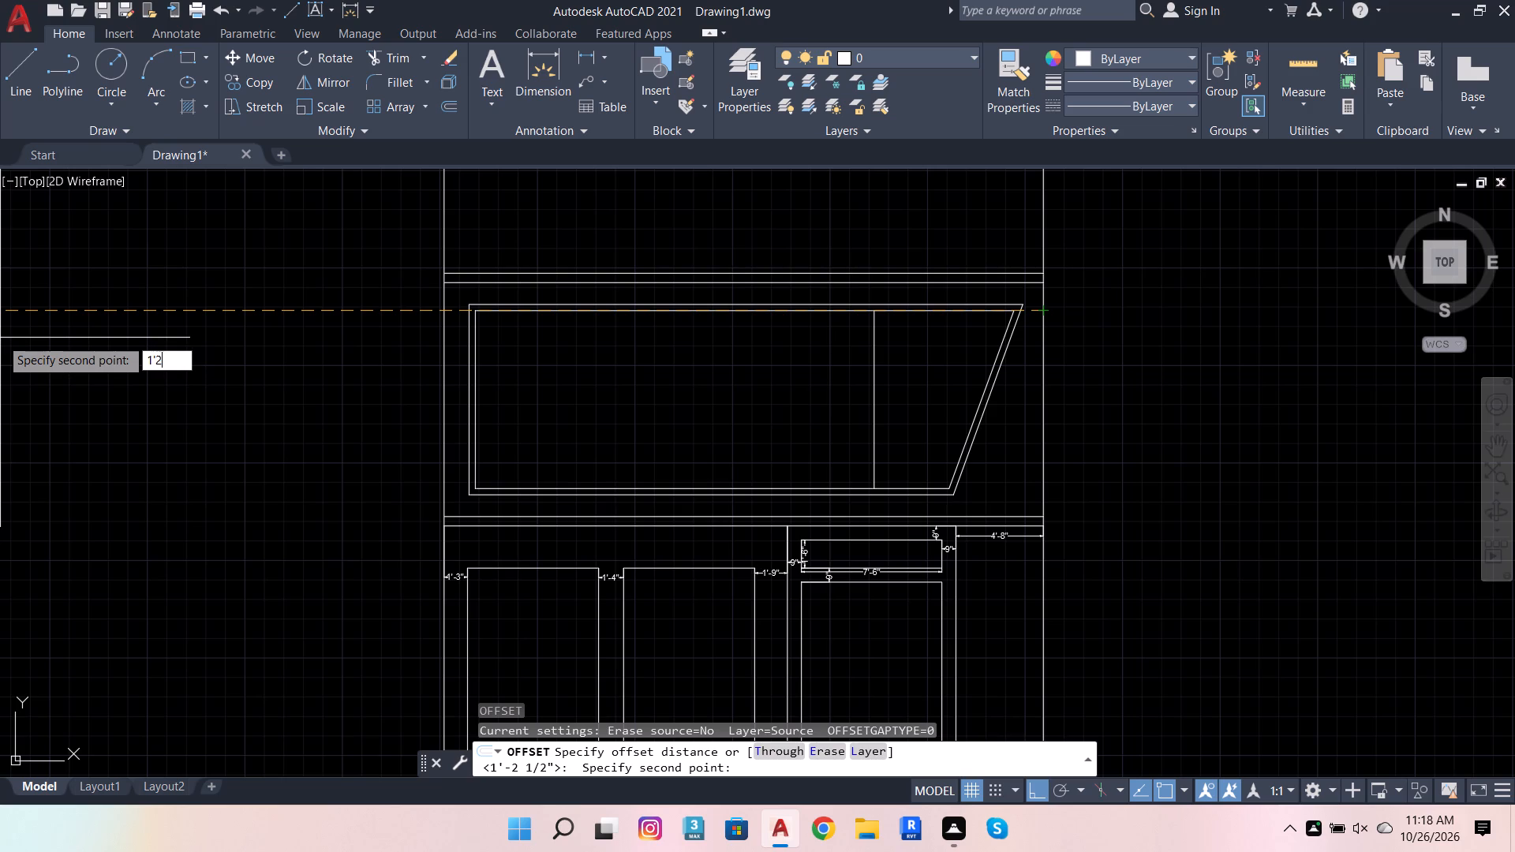
pyautogui.write('.6')
pyautogui.press('Return')
pyautogui.click(0, 338)
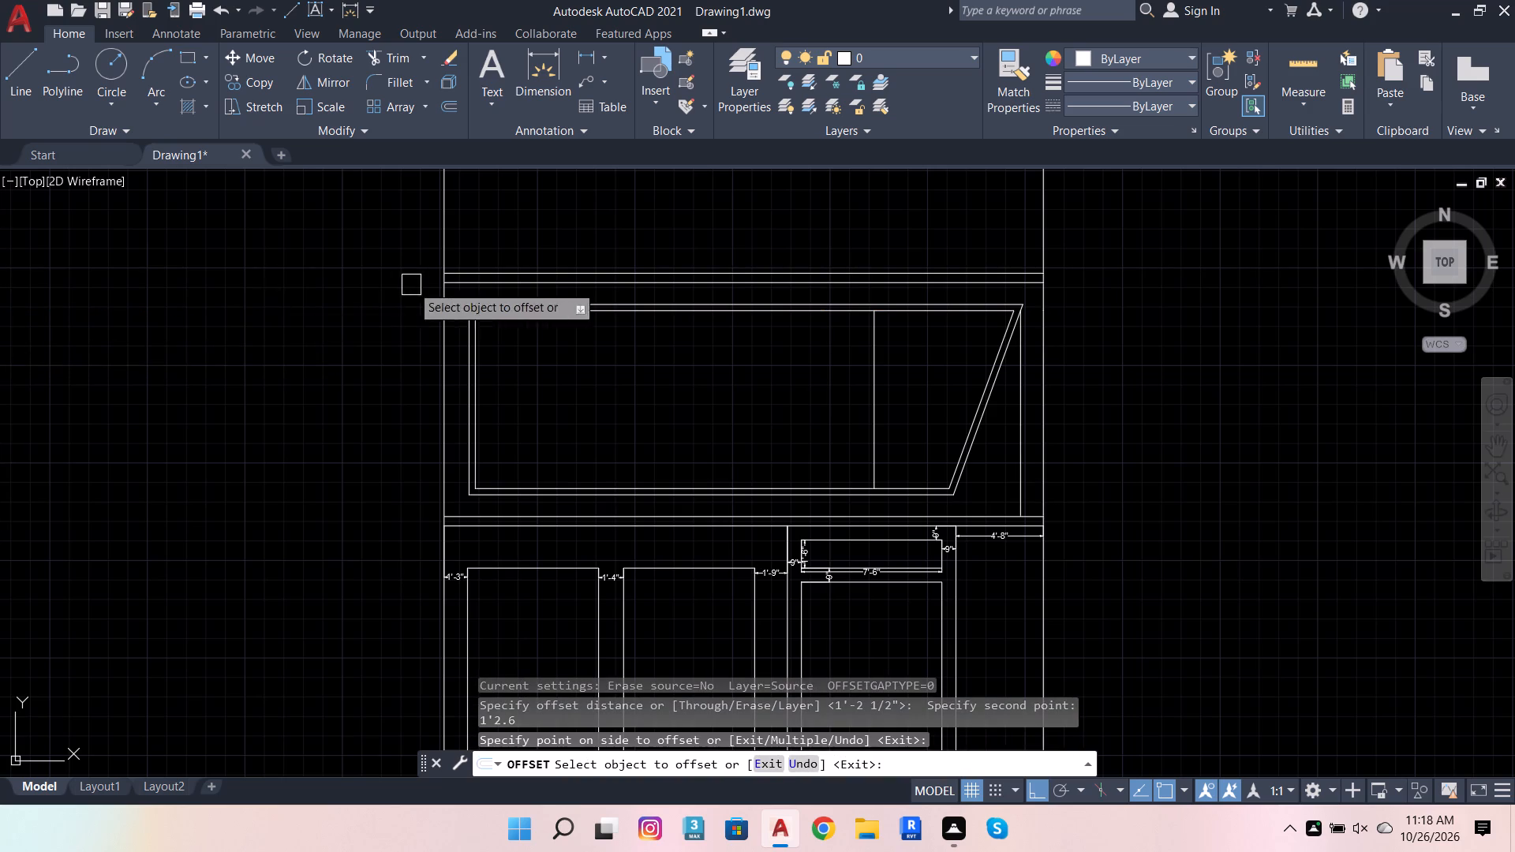
pyautogui.scroll(2, 922, 379)
pyautogui.scroll(-2, 975, 454)
pyautogui.scroll(2, 1064, 439)
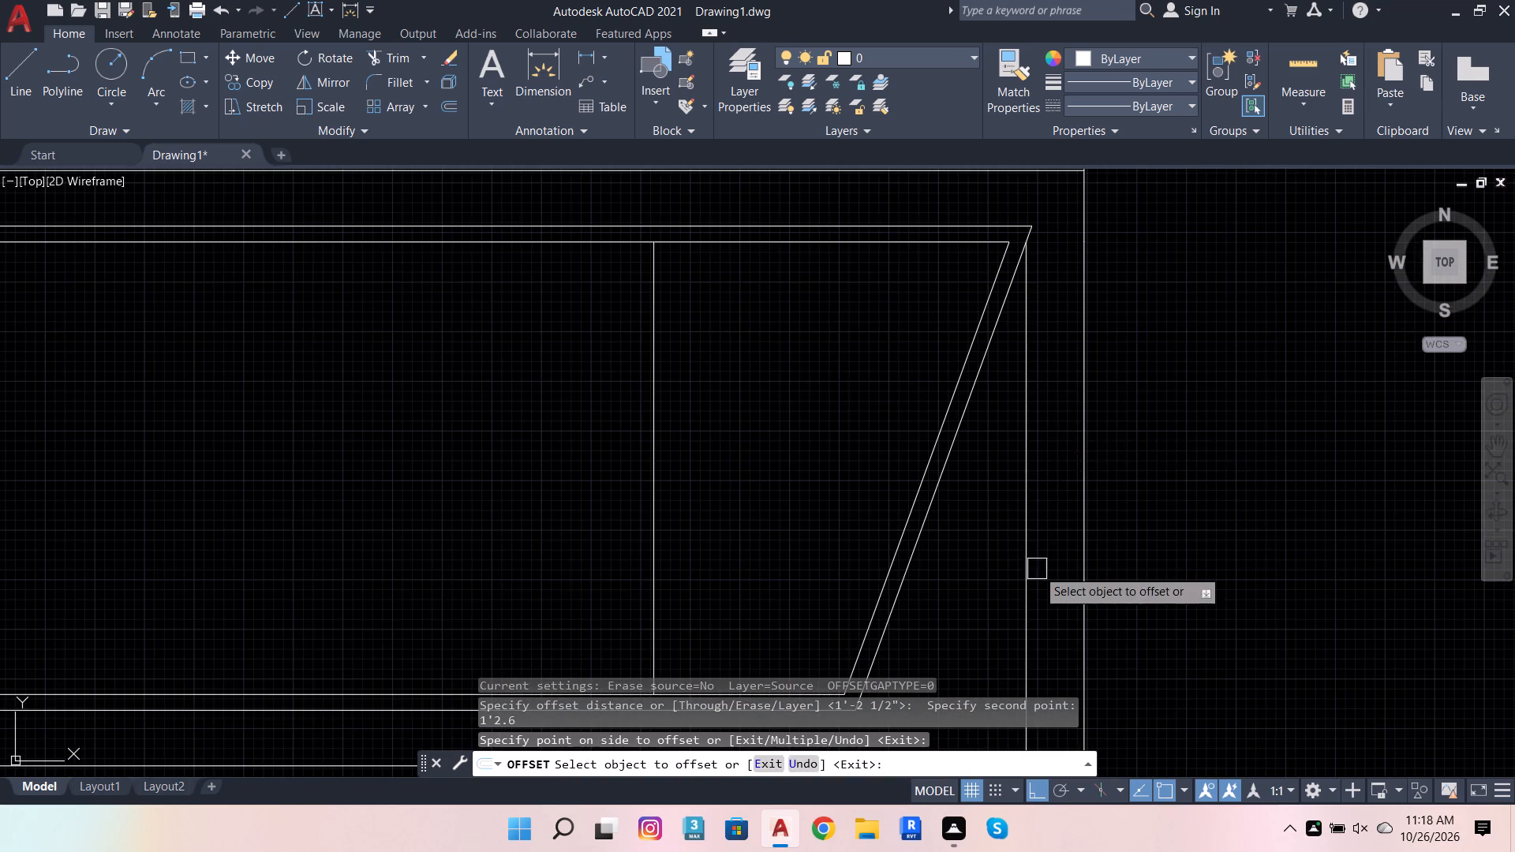
pyautogui.scroll(-2, 1037, 569)
pyautogui.scroll(2, 1038, 503)
pyautogui.press('Escape')
# Delete both slanted lines on the right side of the middle storey's frame.
pyautogui.click(1000, 538)
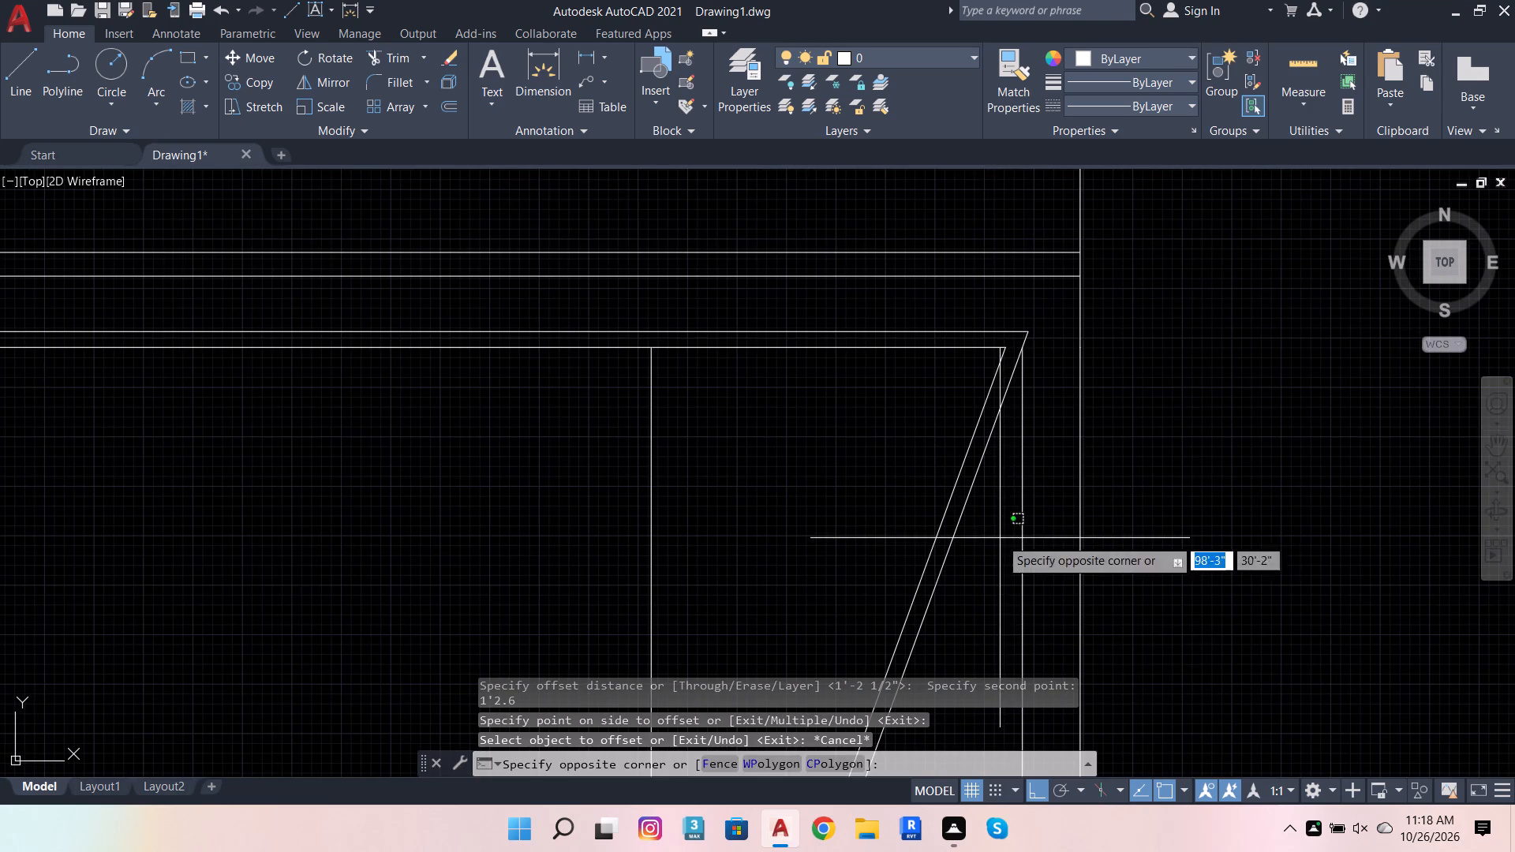
pyautogui.click(882, 473)
pyautogui.hotkey('shift', 'Delete')
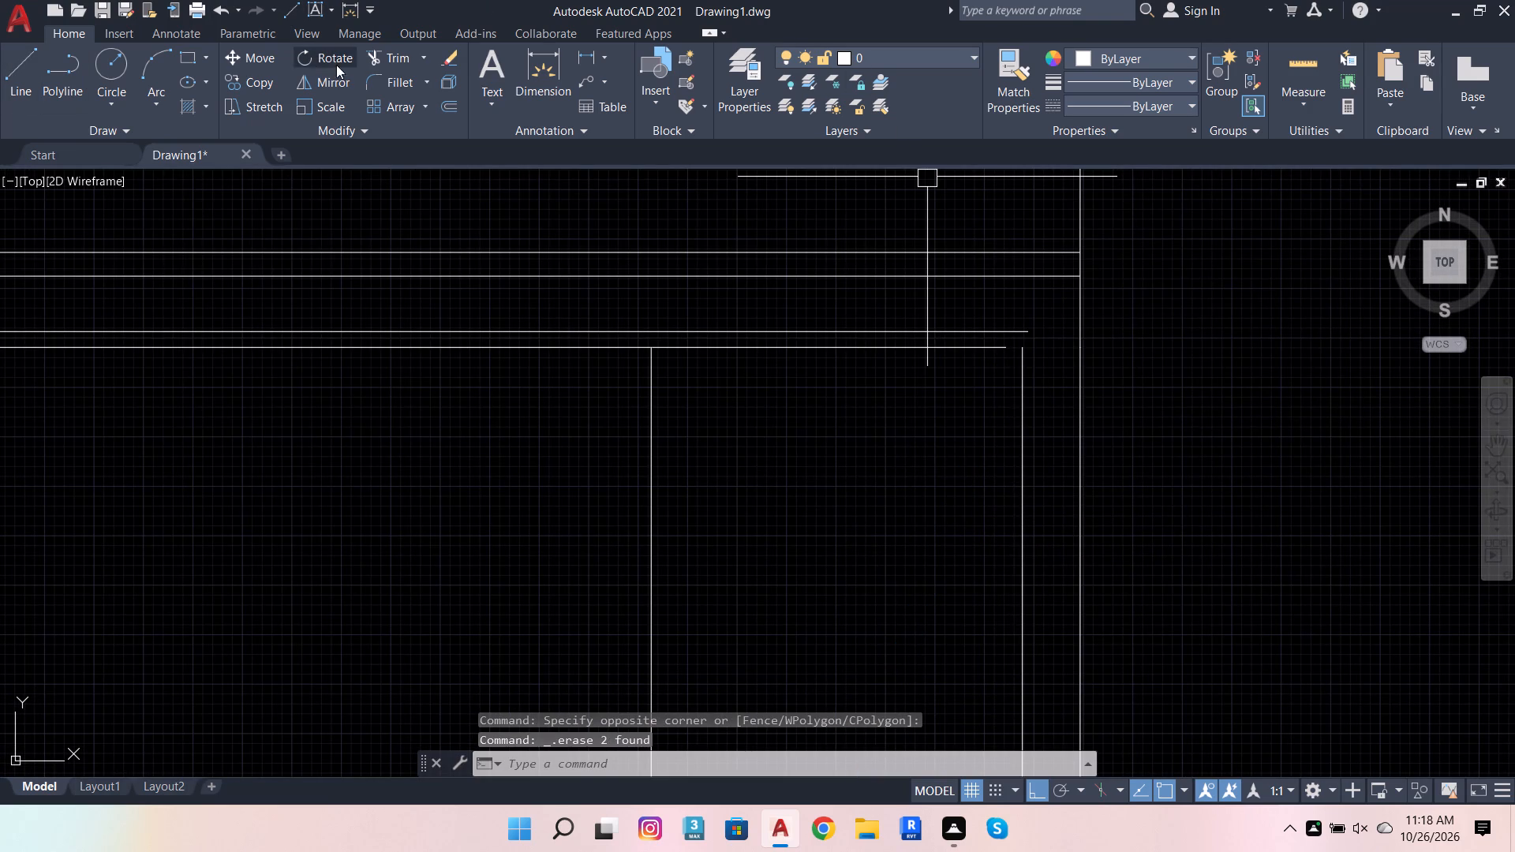
# Extend the offset vertical line up to the frame's outer top line.
pyautogui.click(389, 64)
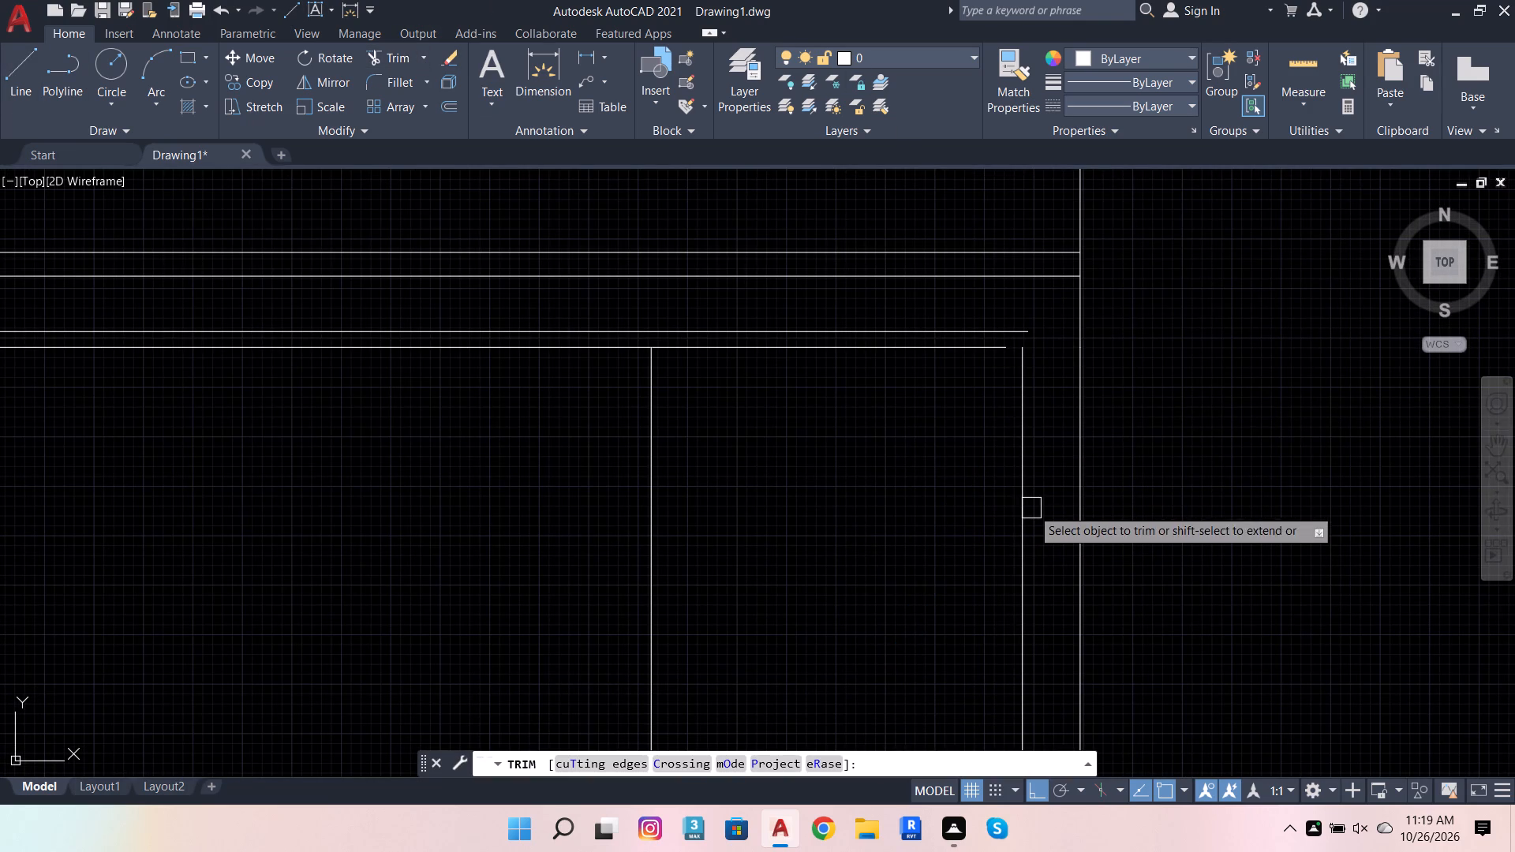
pyautogui.keyDown('shift'); pyautogui.click(1026, 481); pyautogui.keyUp('shift')
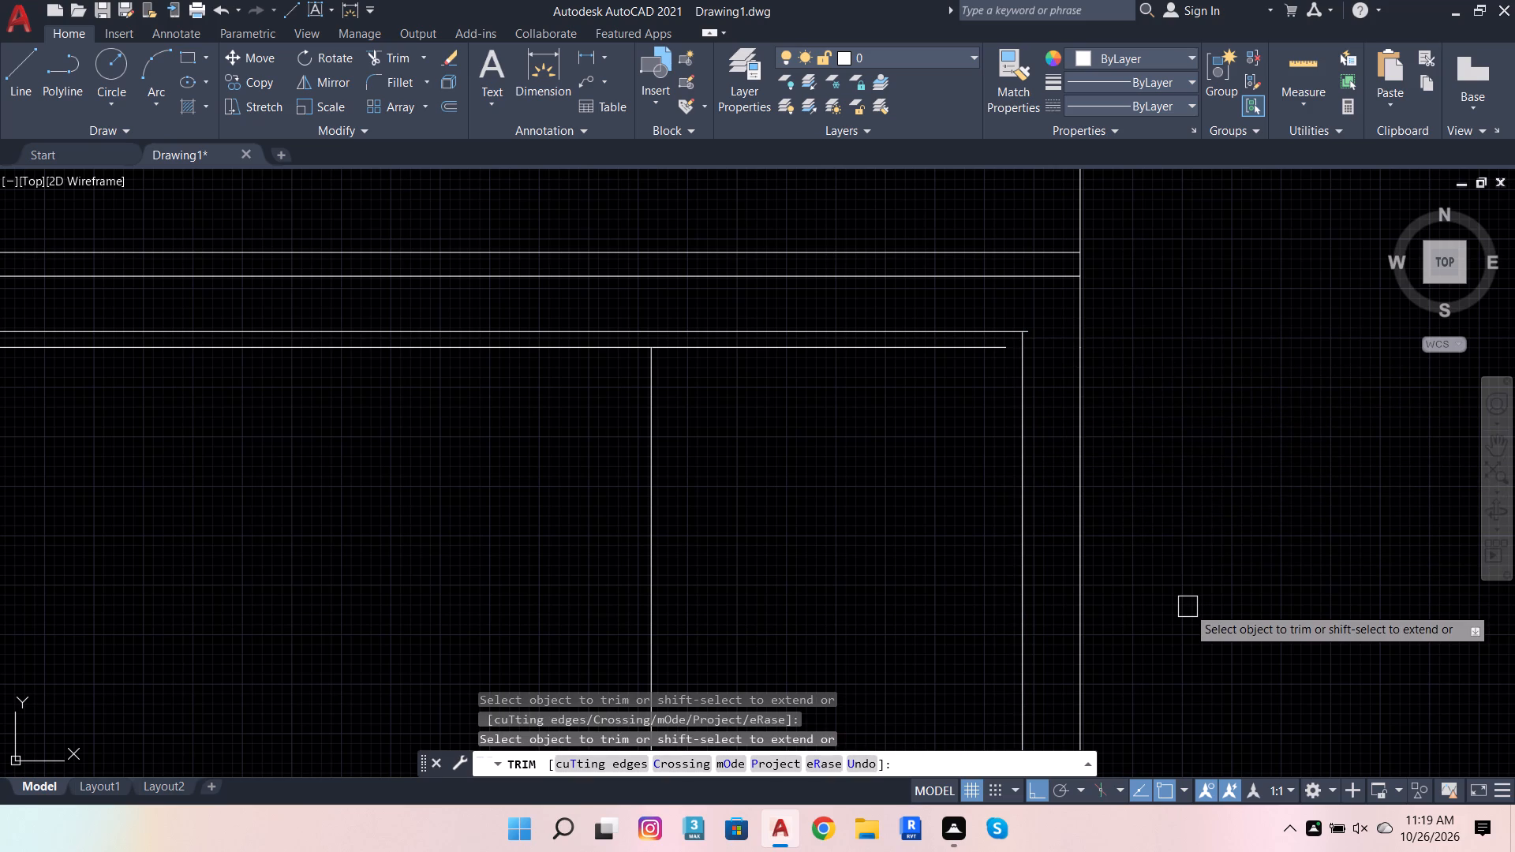
pyautogui.press('Escape')
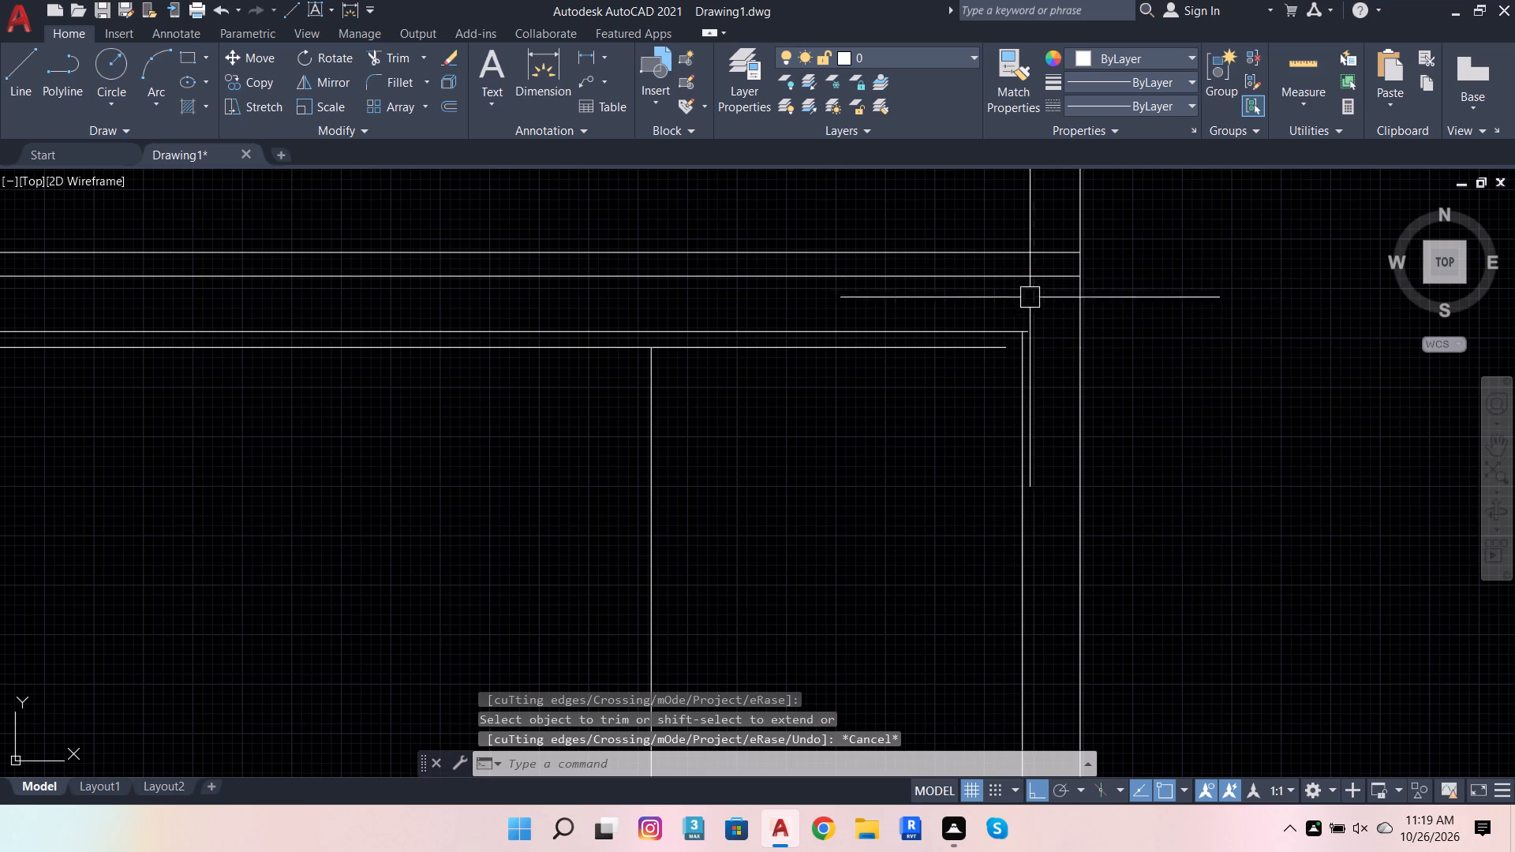
# Dimension the horizontal gap between the extended vertical line's top end and the building's right edge.
pyautogui.scroll(1, 1046, 342)
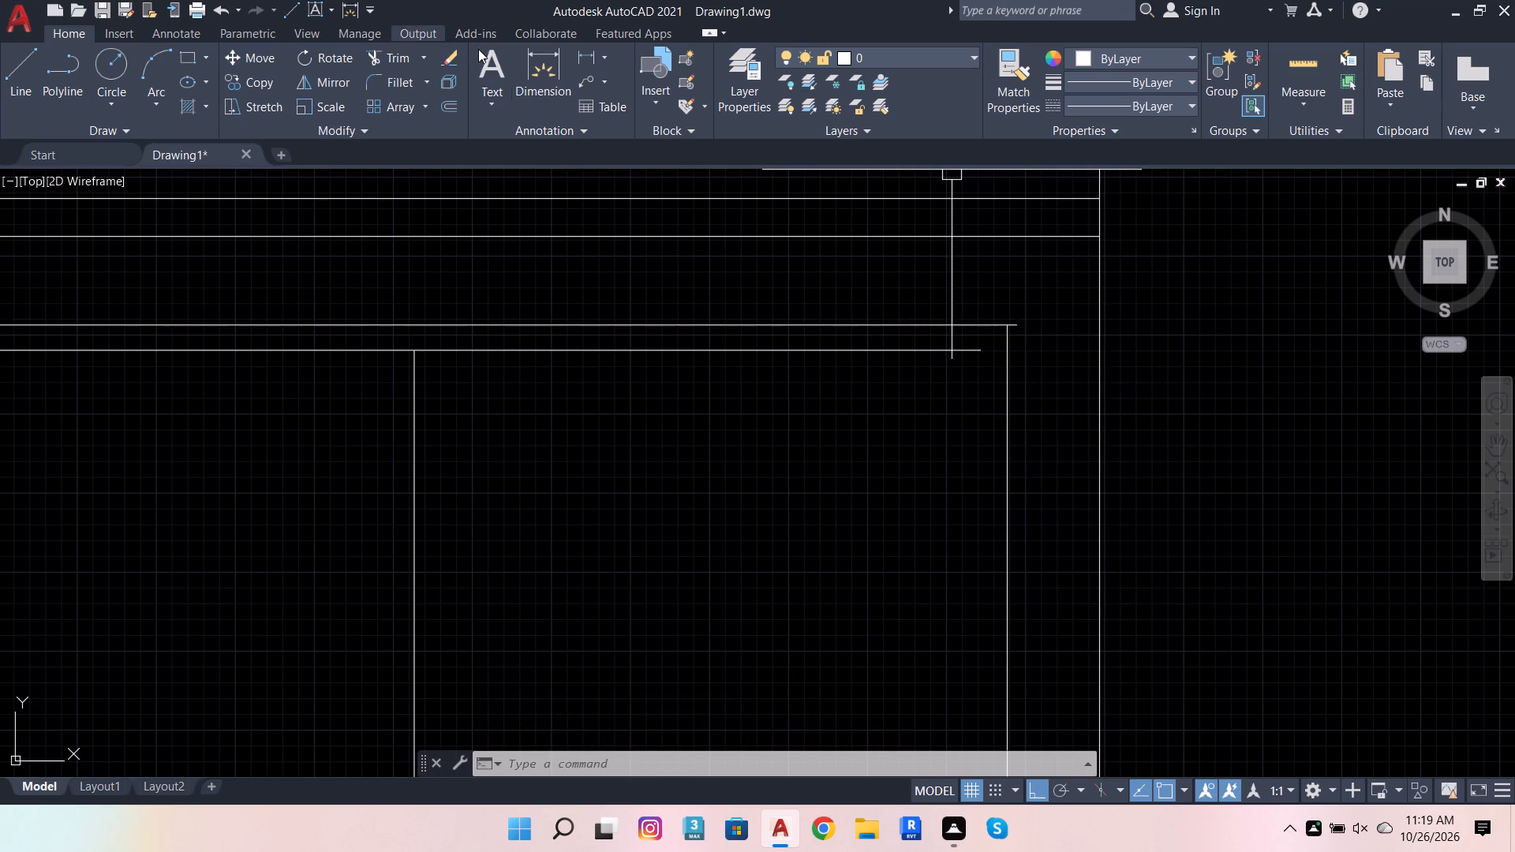
pyautogui.click(525, 59)
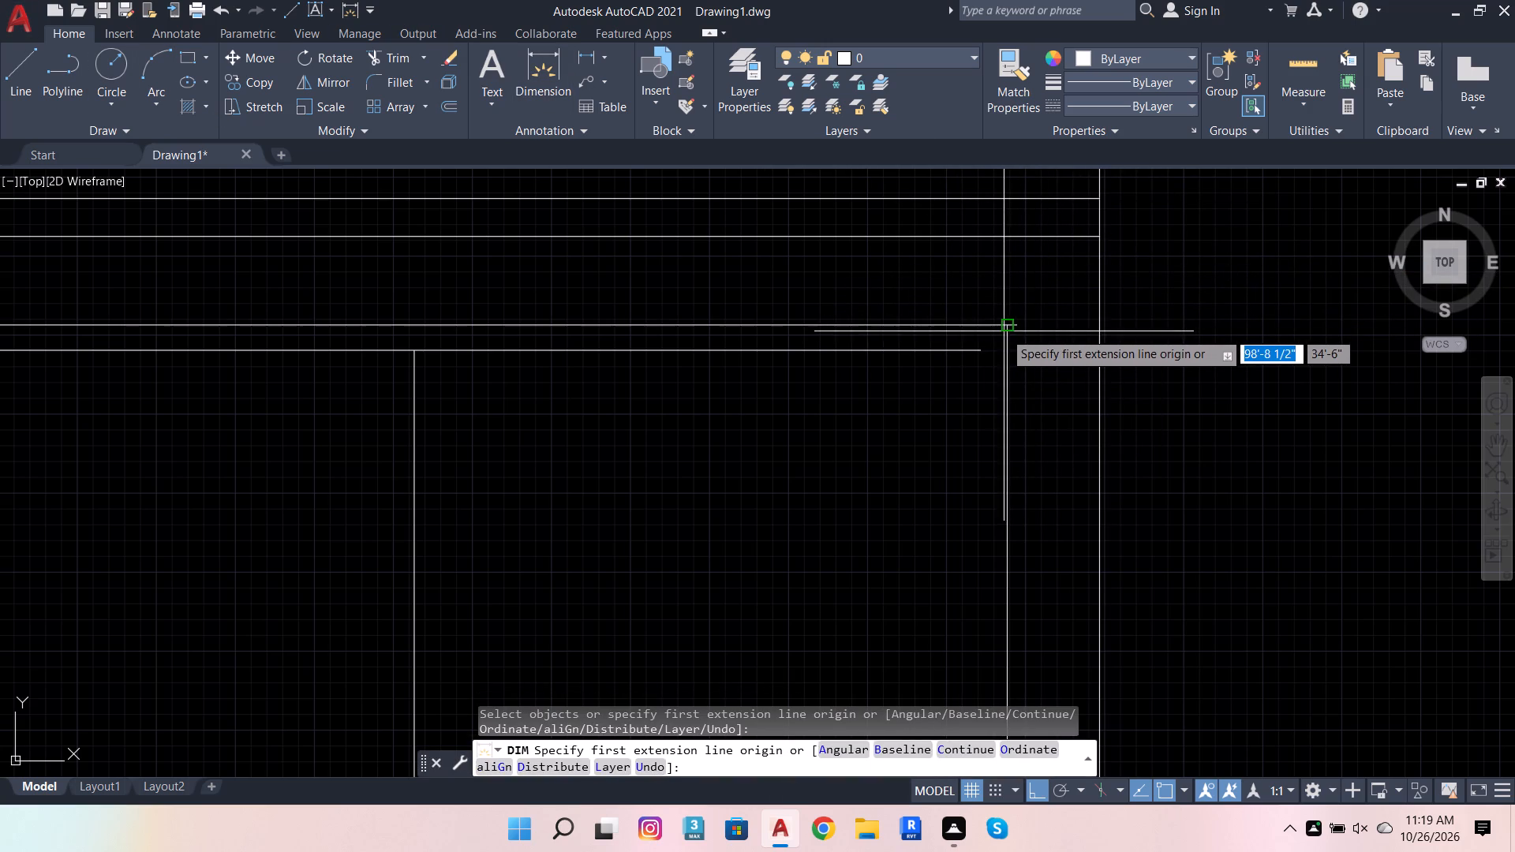
pyautogui.click(1008, 328)
pyautogui.click(1098, 241)
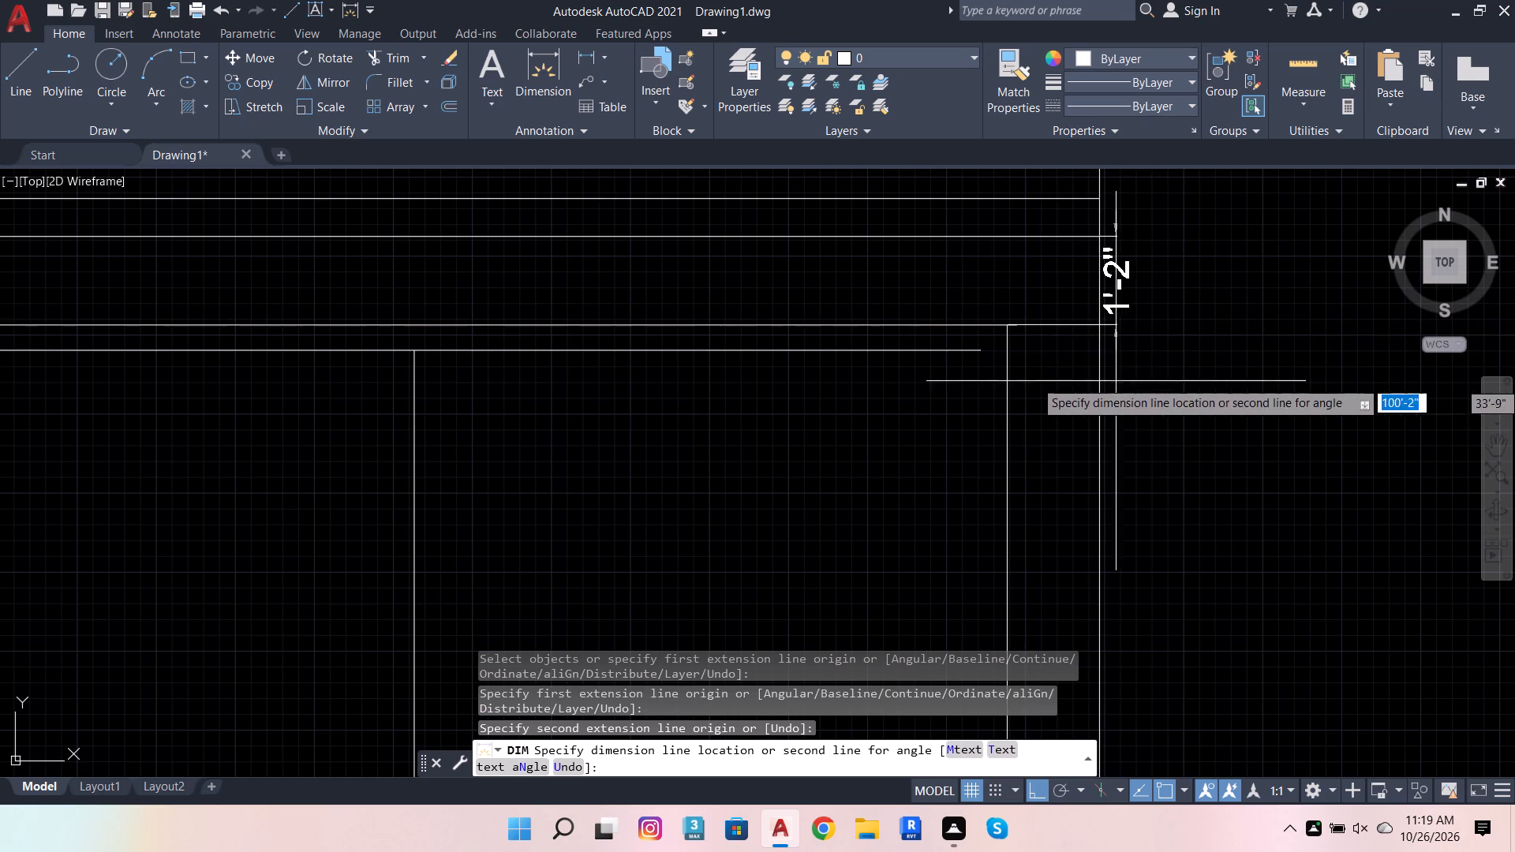
pyautogui.click(1069, 355)
pyautogui.scroll(3, 1143, 356)
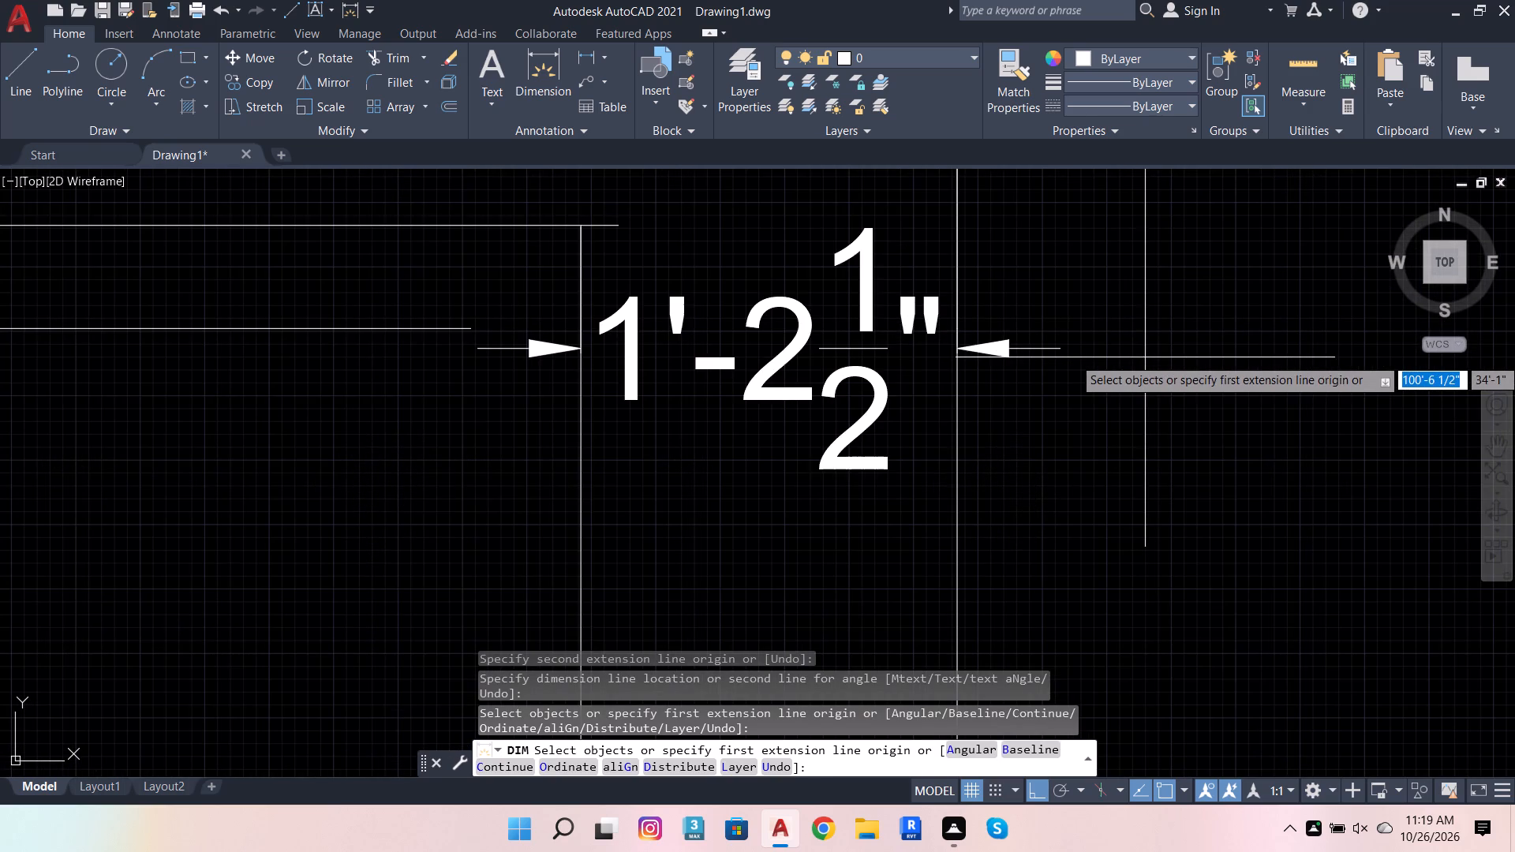
pyautogui.scroll(-3, 1132, 350)
pyautogui.scroll(2, 1104, 327)
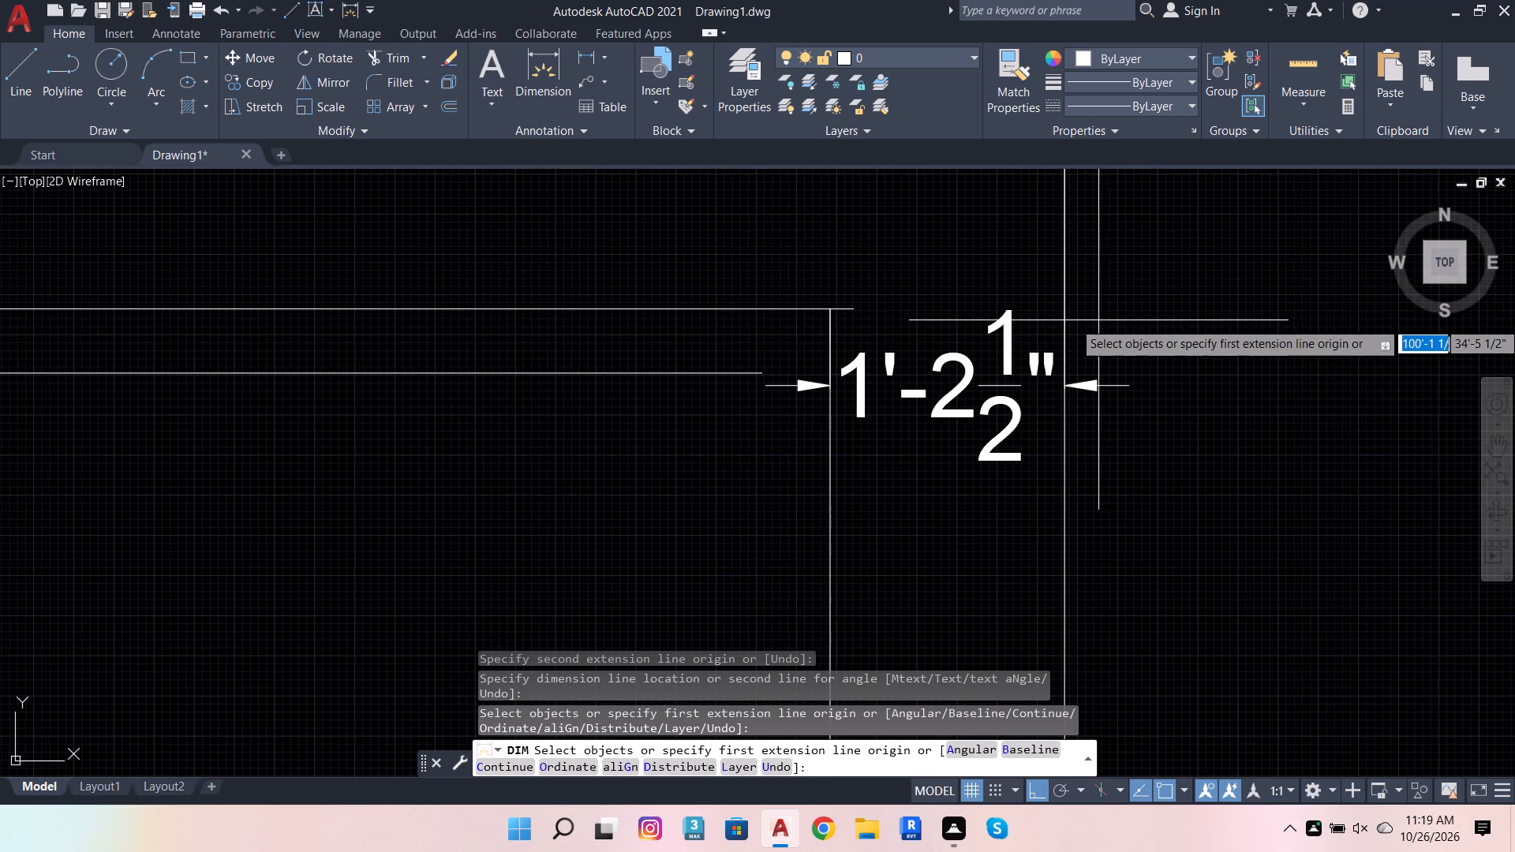
pyautogui.press('Escape')
pyautogui.press('Escape')
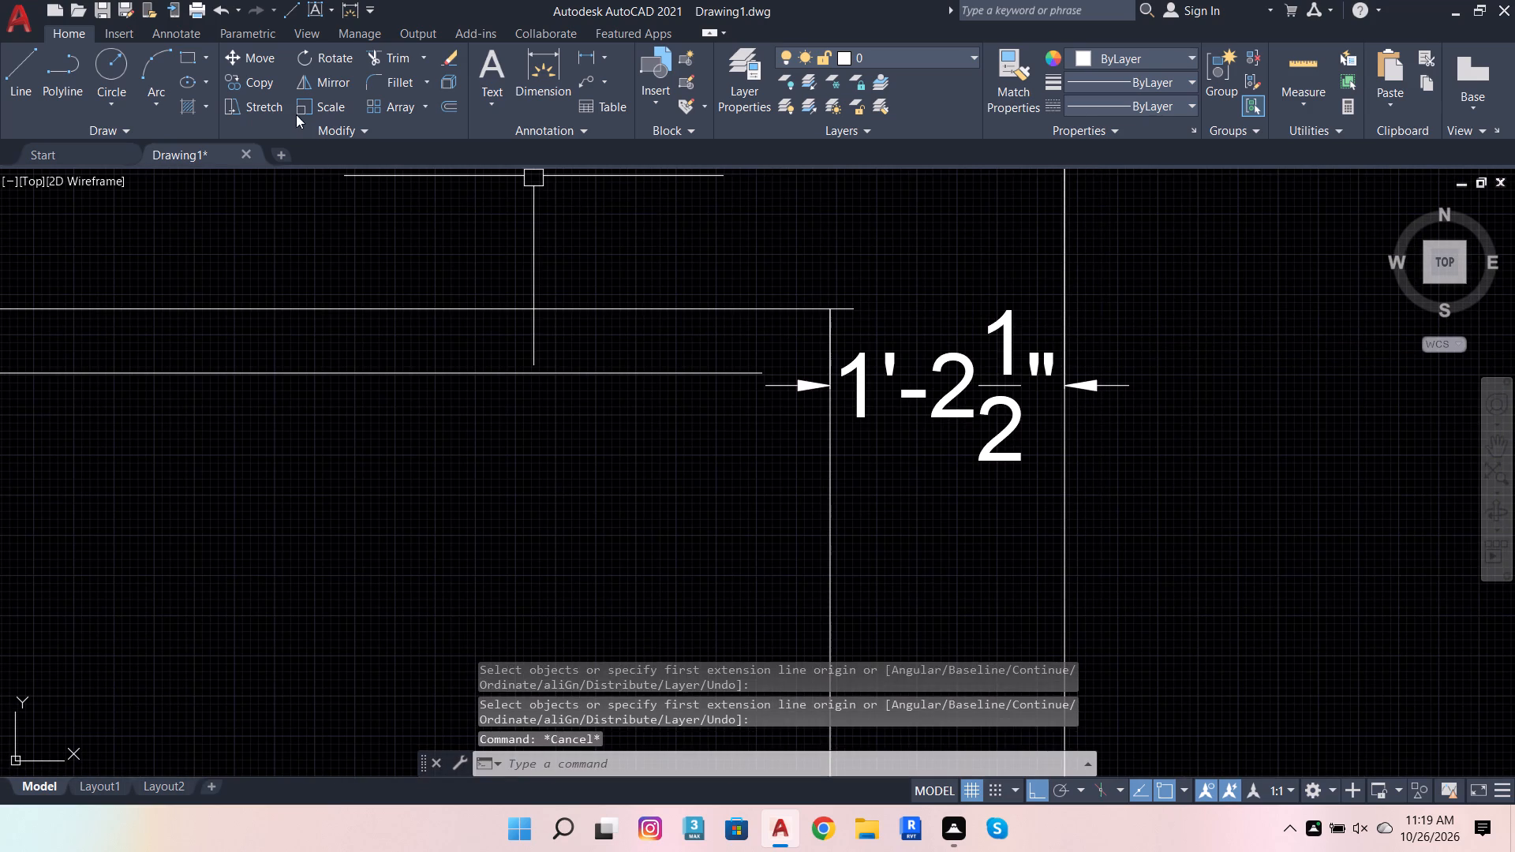
pyautogui.press('Escape')
# Trim the short end of the frame's outer top line that overhangs the vertical line.
pyautogui.click(397, 54)
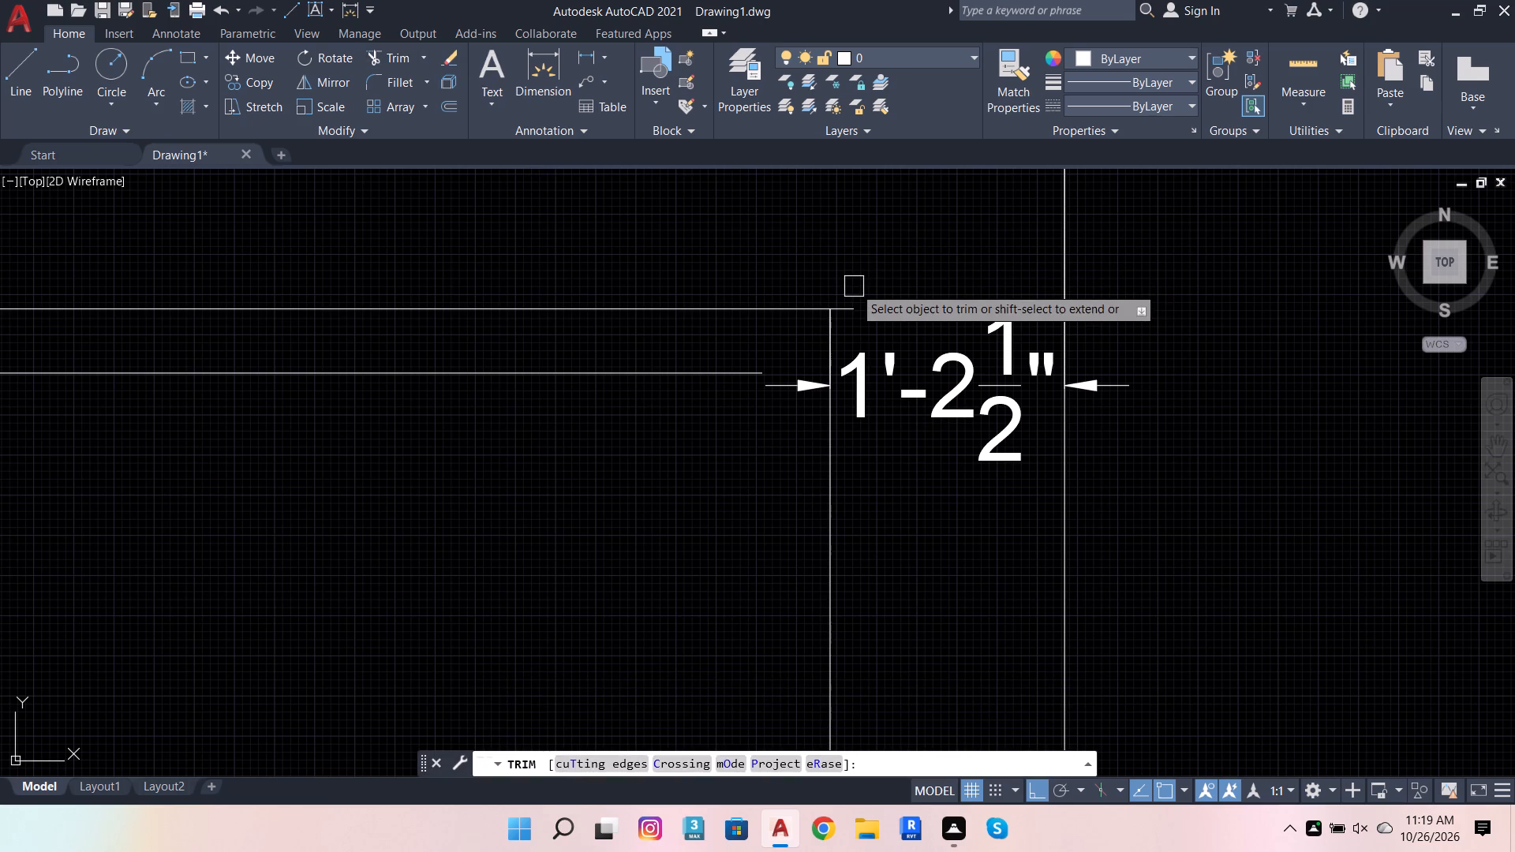
pyautogui.click(858, 304)
pyautogui.scroll(-4, 934, 323)
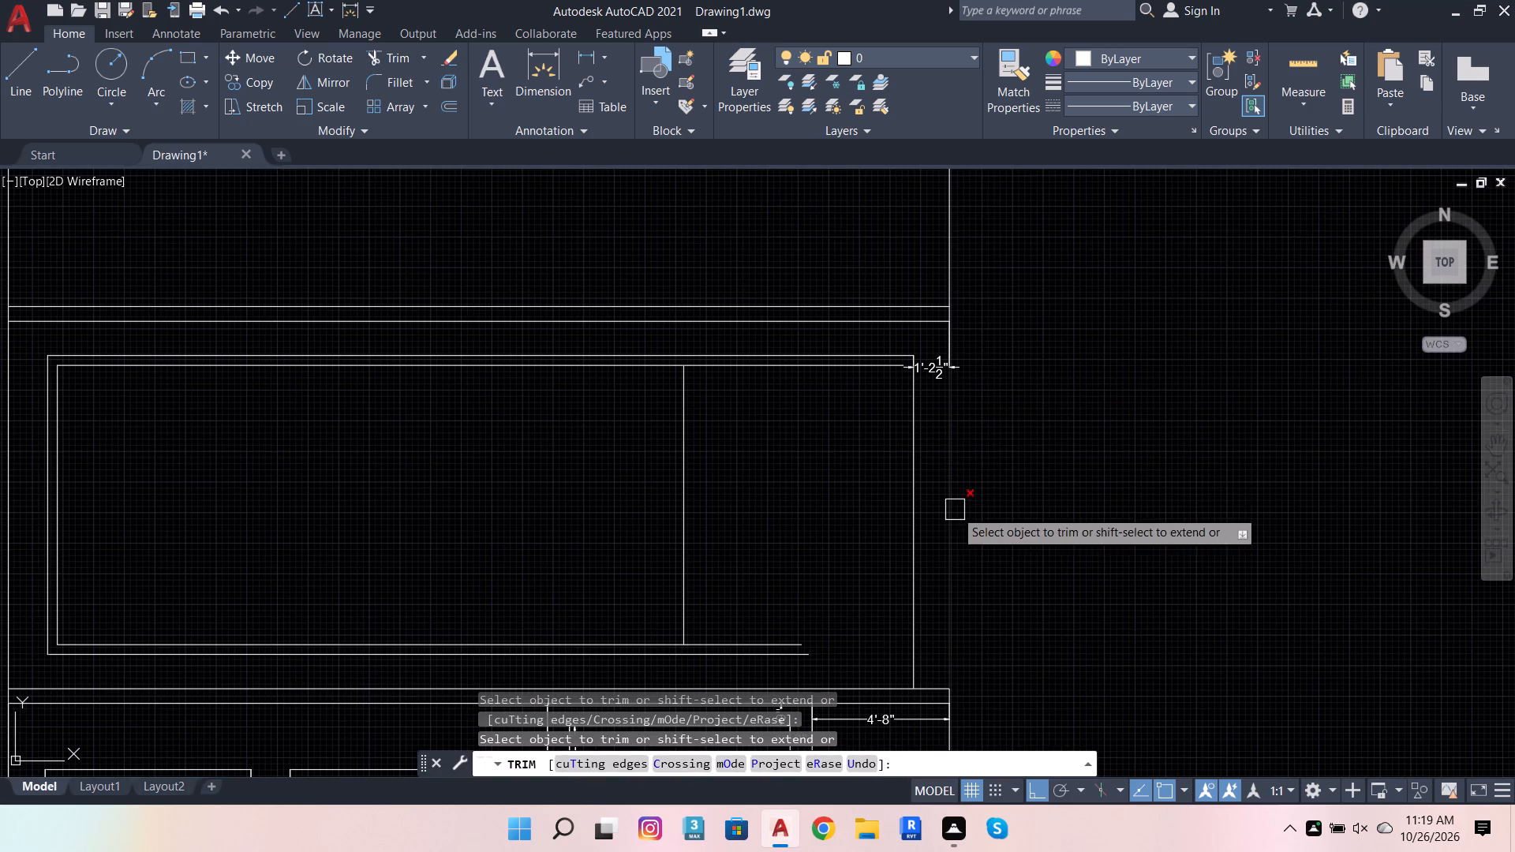
pyautogui.press('Escape')
# Offset the frame's right vertical line 4" toward the inside of the frame.
pyautogui.click(911, 585)
pyautogui.press('o')
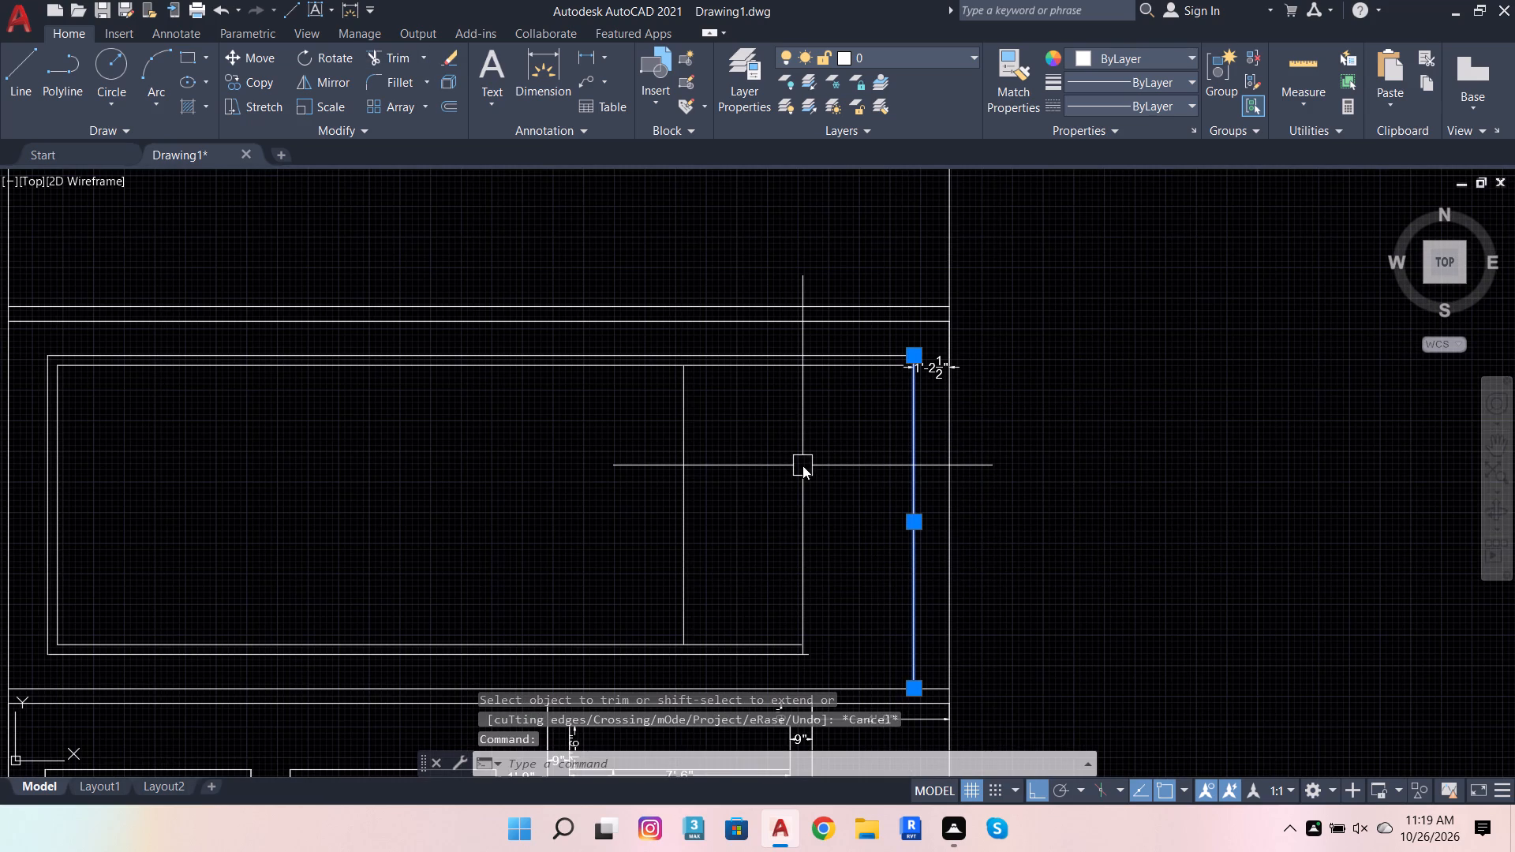
pyautogui.press('Return')
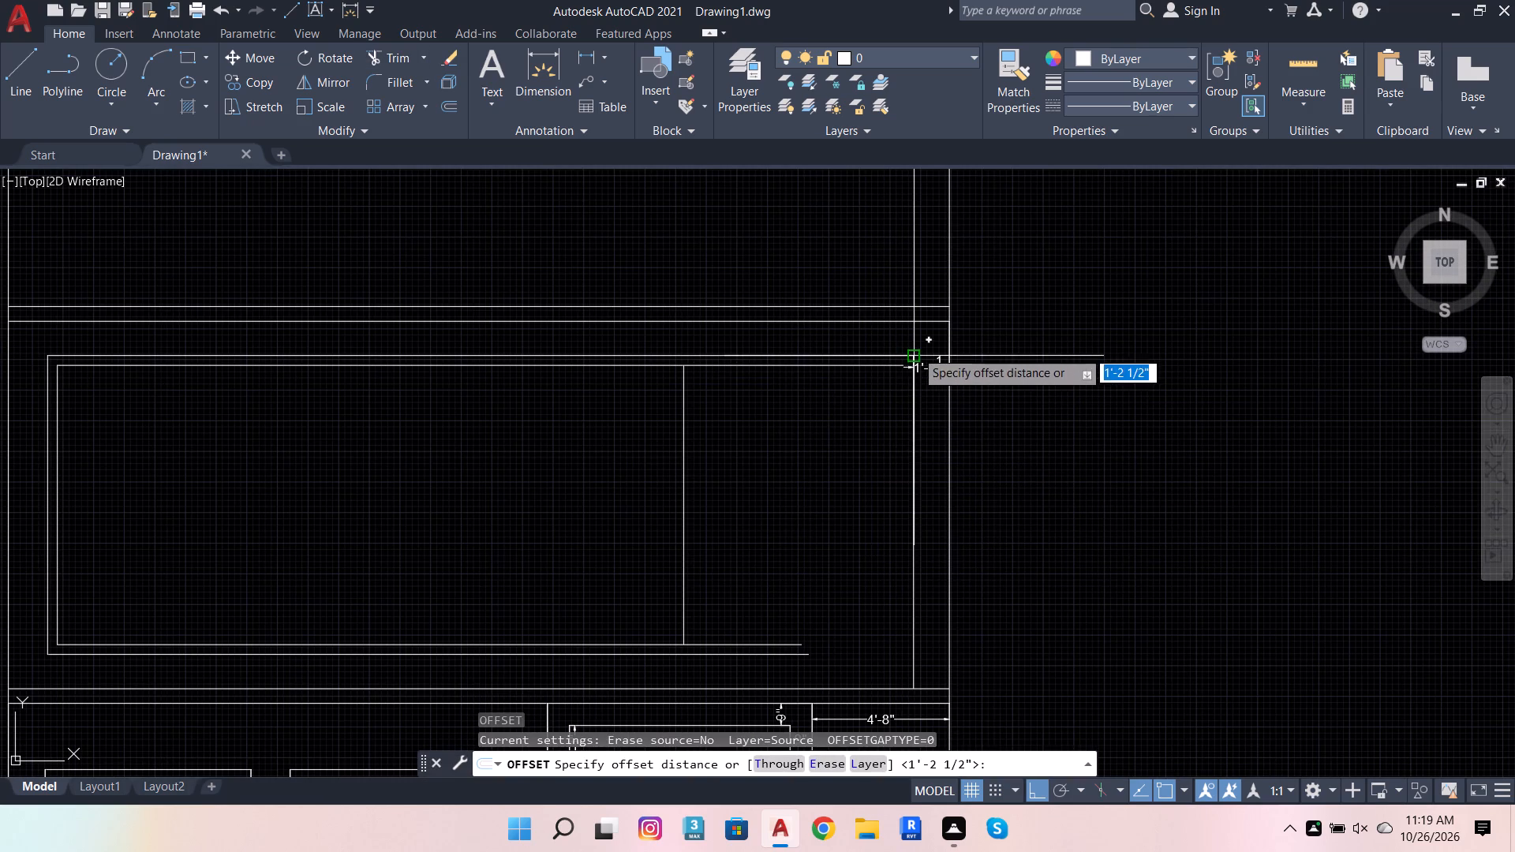
pyautogui.click(915, 350)
pyautogui.press('4')
pyautogui.press('Return')
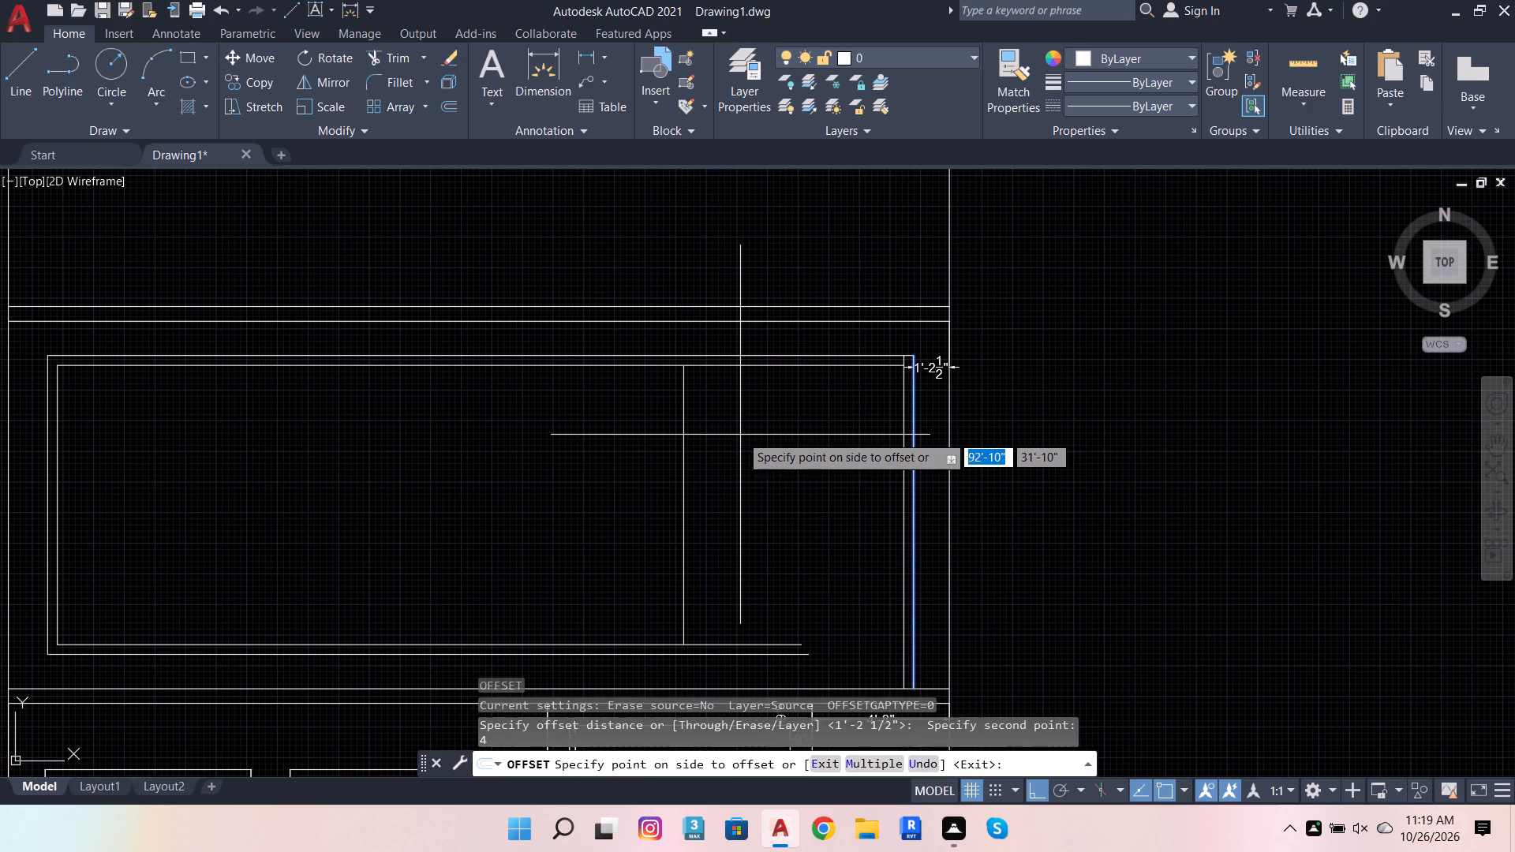
pyautogui.click(740, 435)
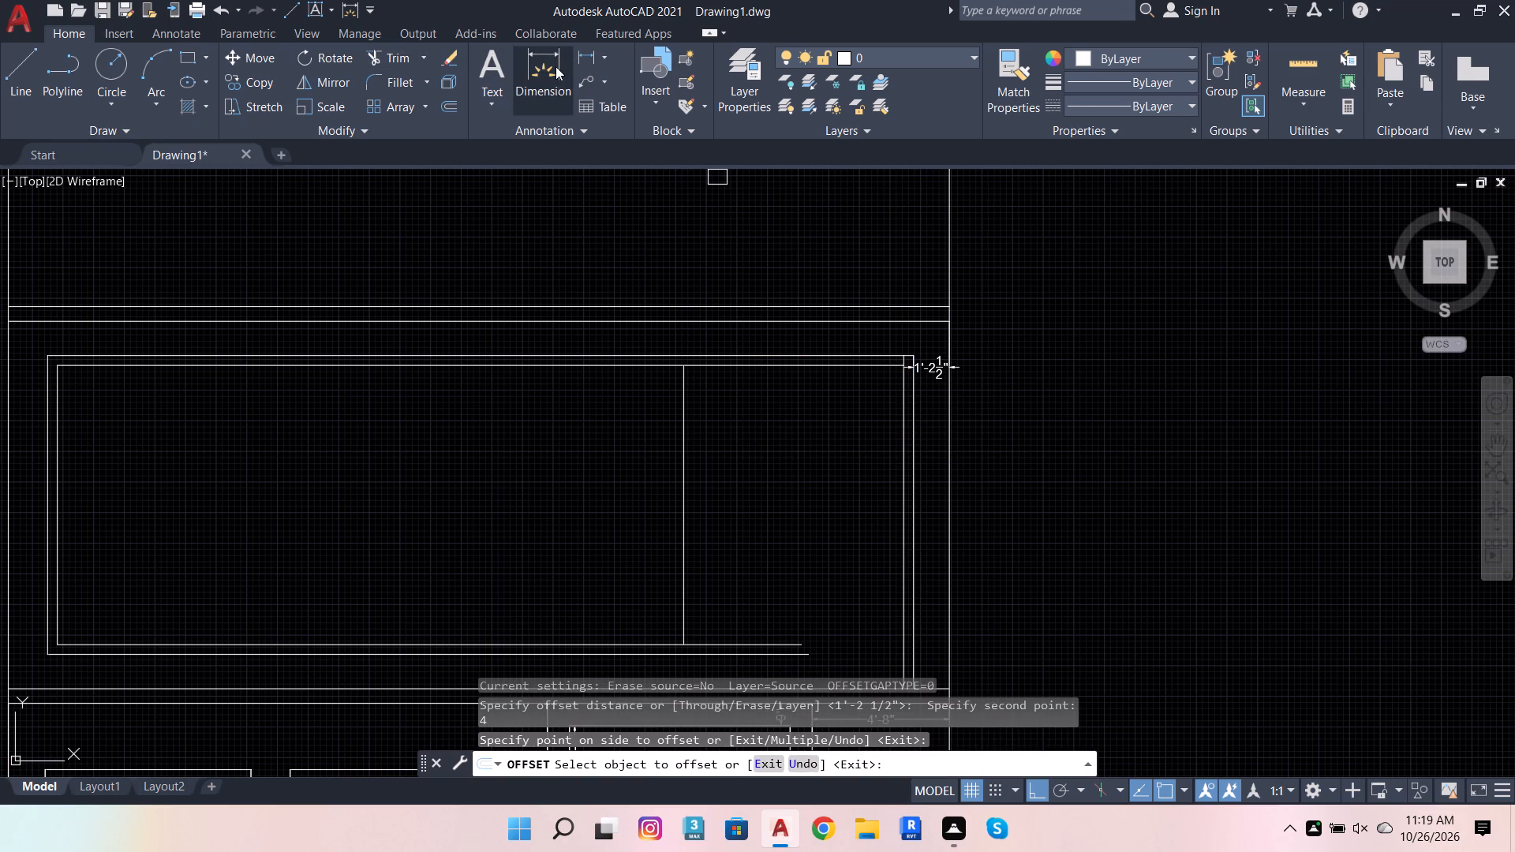
# Draw a slanted line from the inner top line's meeting point with the inner vertical line to the outer bottom line's open end.
pyautogui.click(27, 65)
pyautogui.scroll(2, 885, 362)
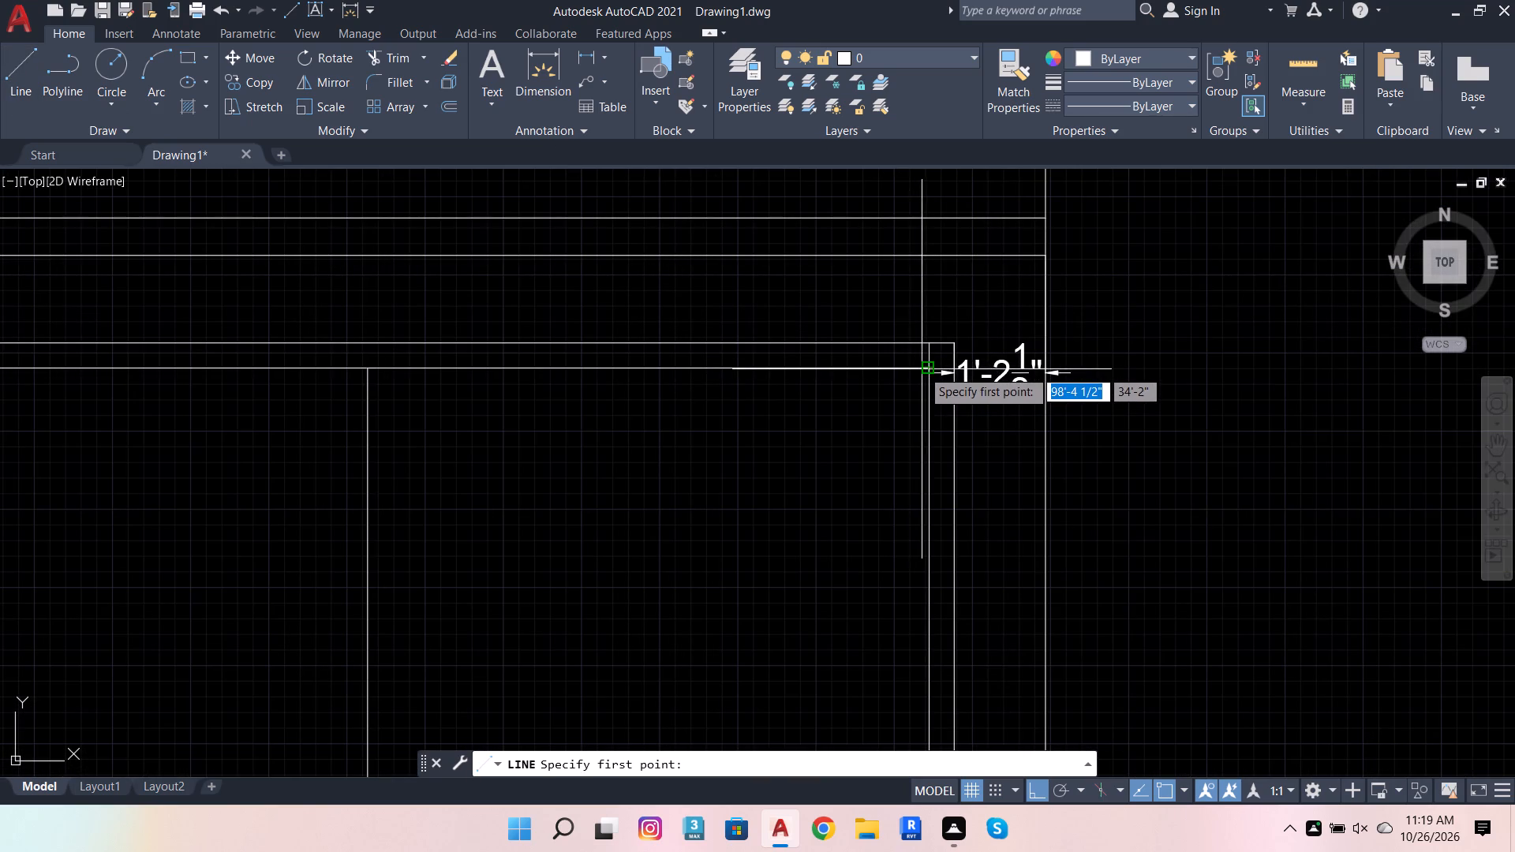
pyautogui.click(922, 371)
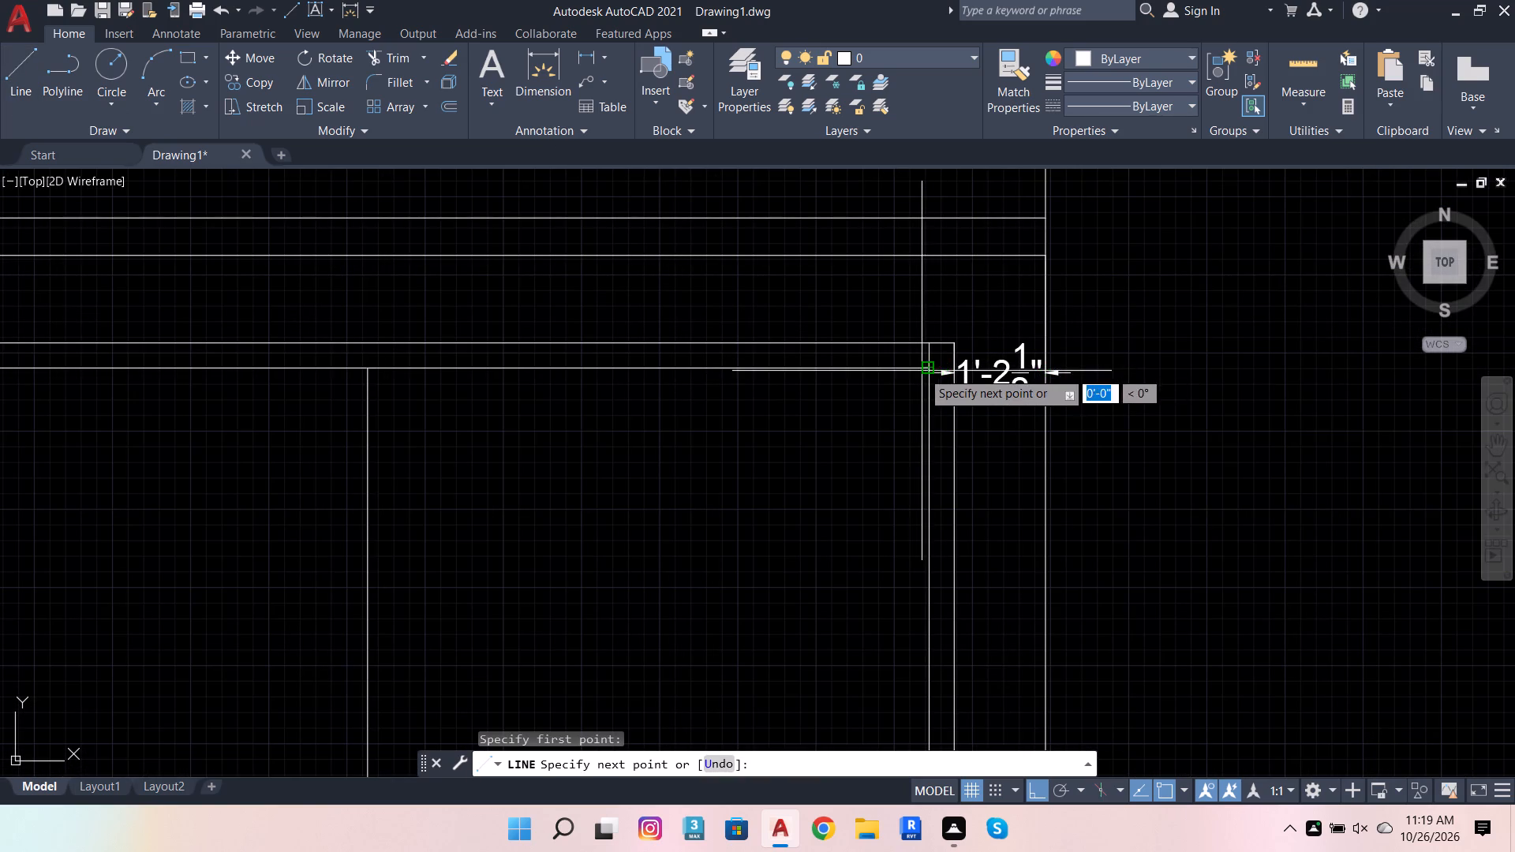
pyautogui.scroll(-3, 918, 428)
pyautogui.scroll(3, 849, 615)
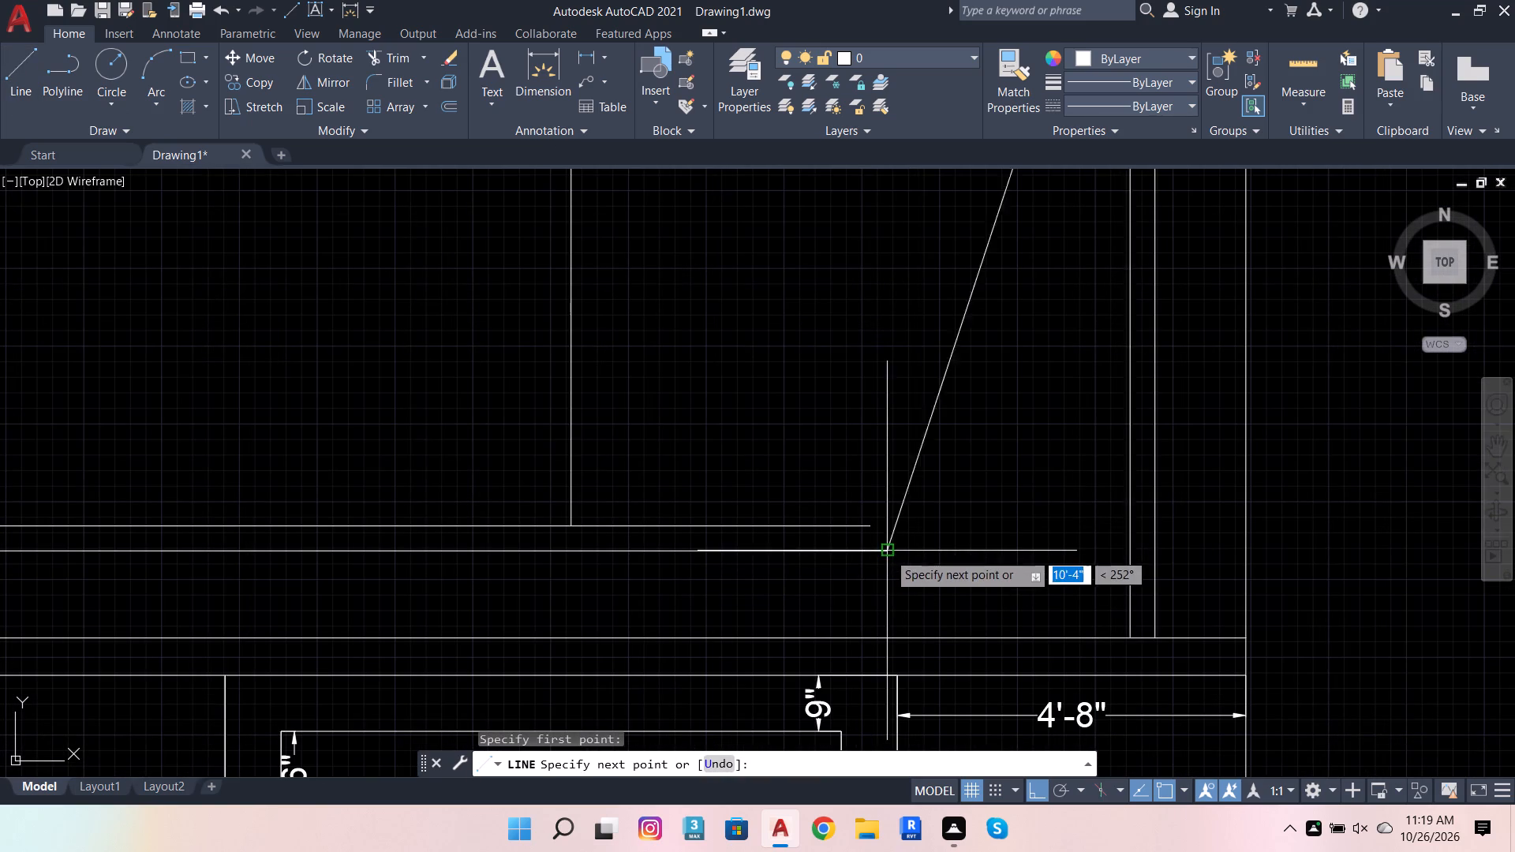
pyautogui.click(888, 549)
pyautogui.press('Escape')
pyautogui.scroll(-2, 907, 608)
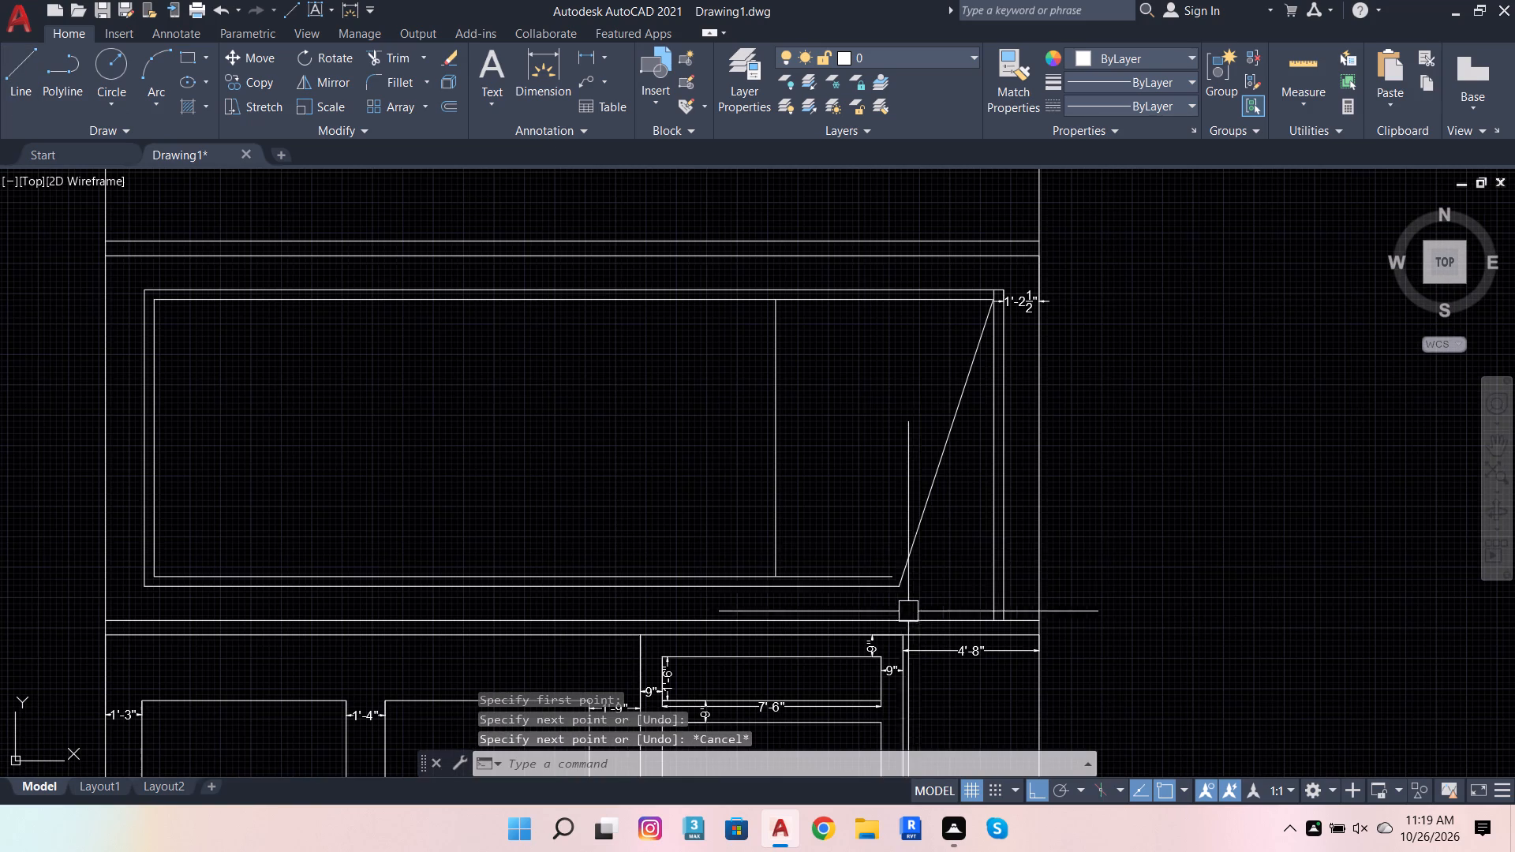
# Offset the frame's slanted line 4" toward the inside of the frame.
pyautogui.click(914, 532)
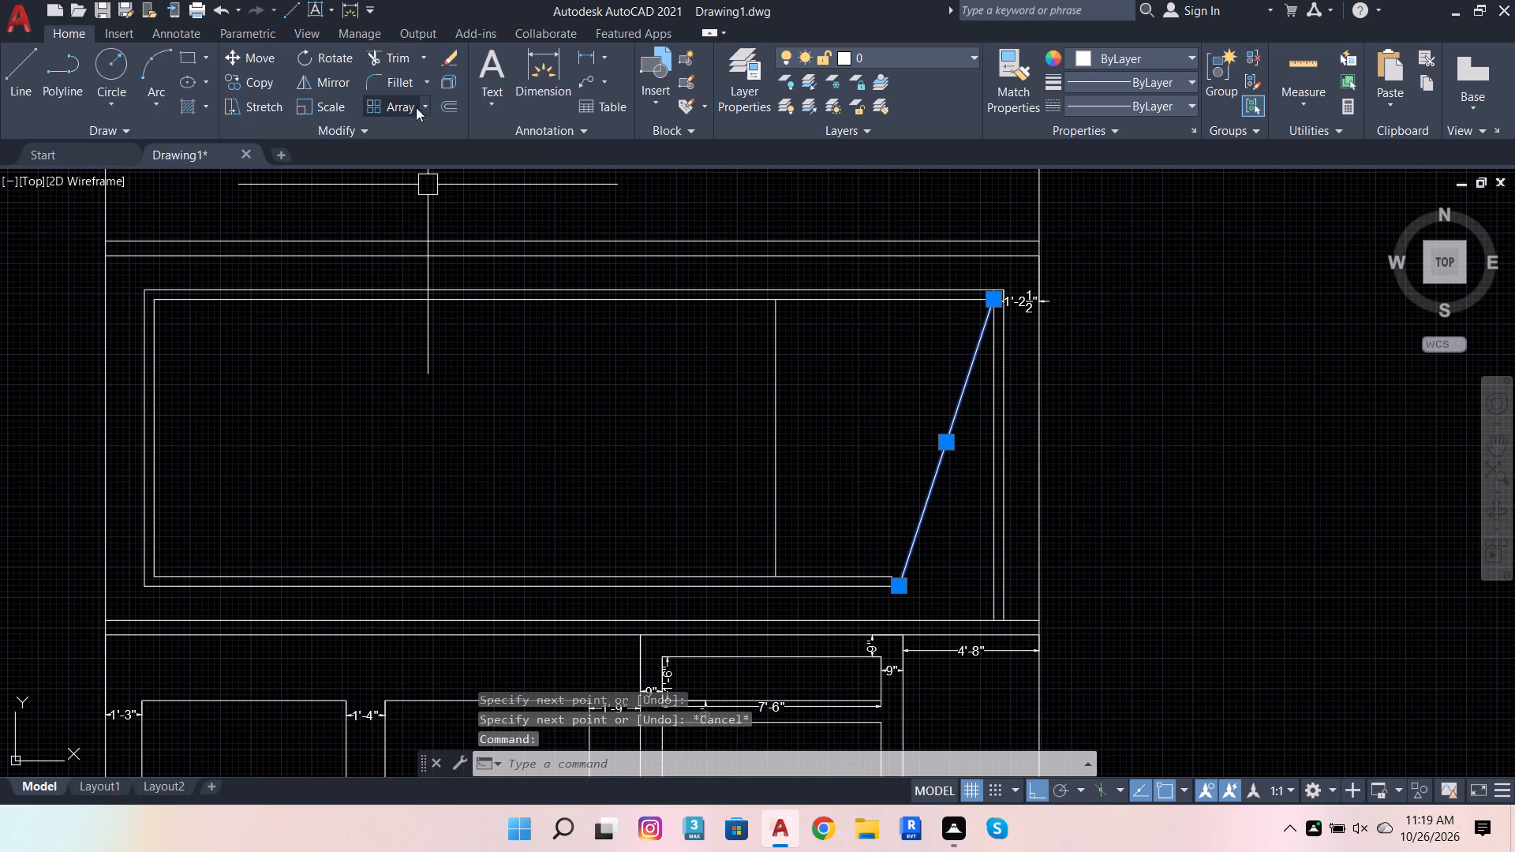
pyautogui.click(454, 106)
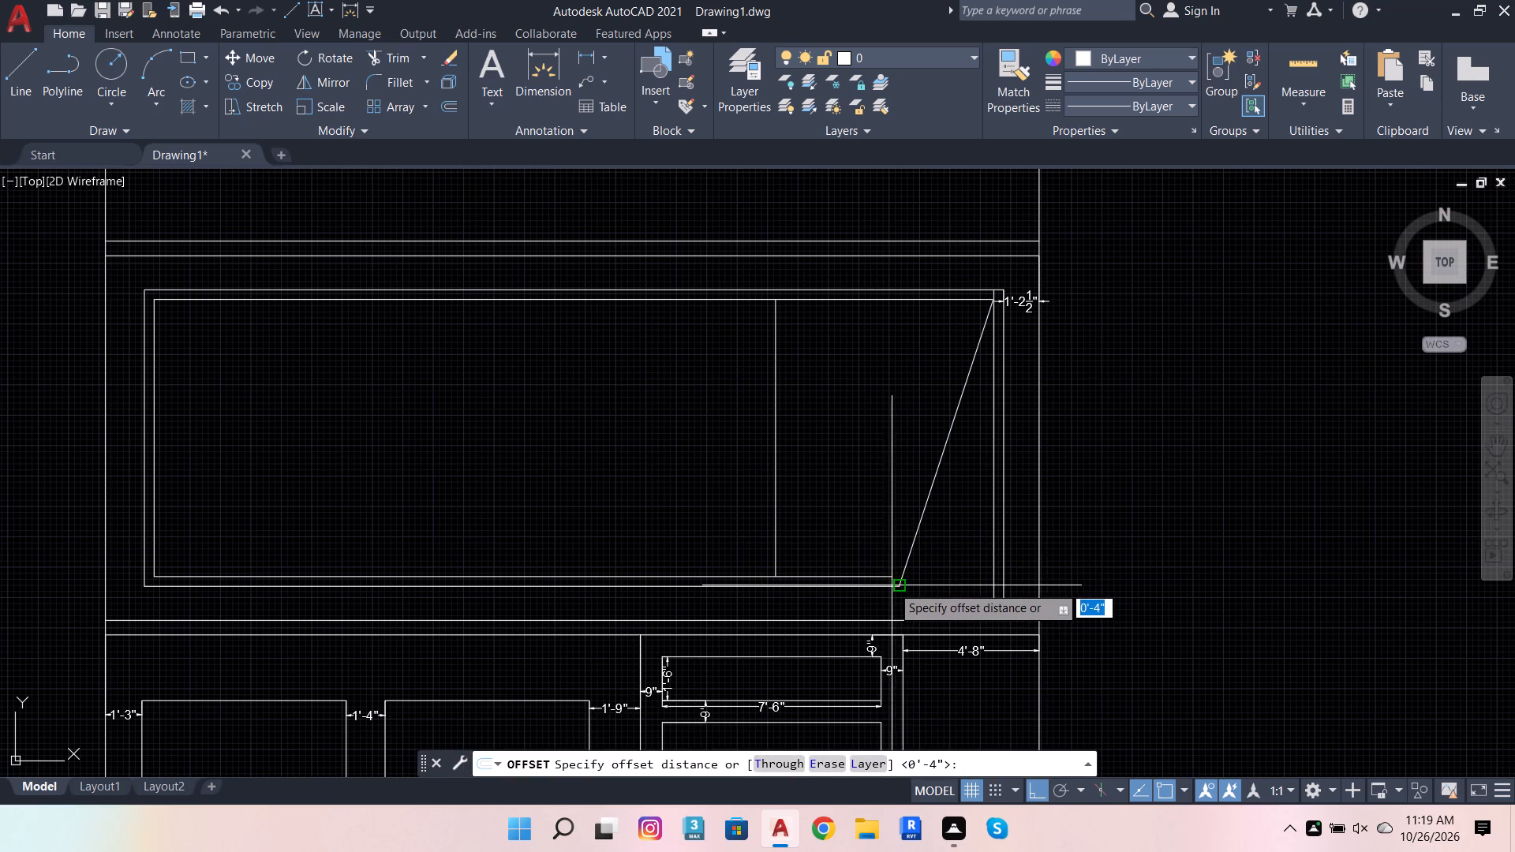
pyautogui.click(901, 590)
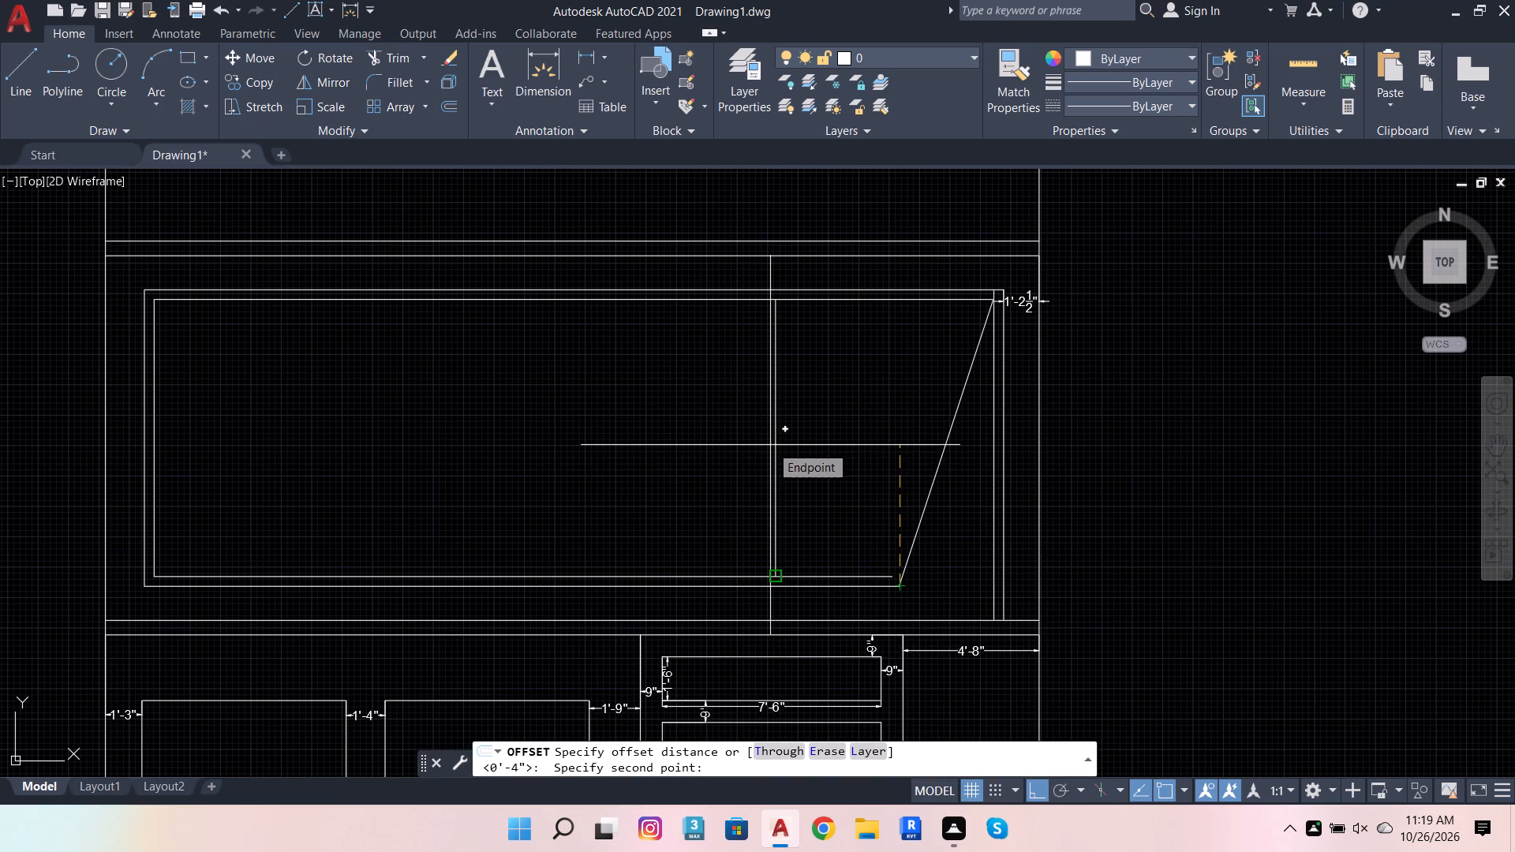
pyautogui.press('4')
pyautogui.press('Return')
pyautogui.click(775, 443)
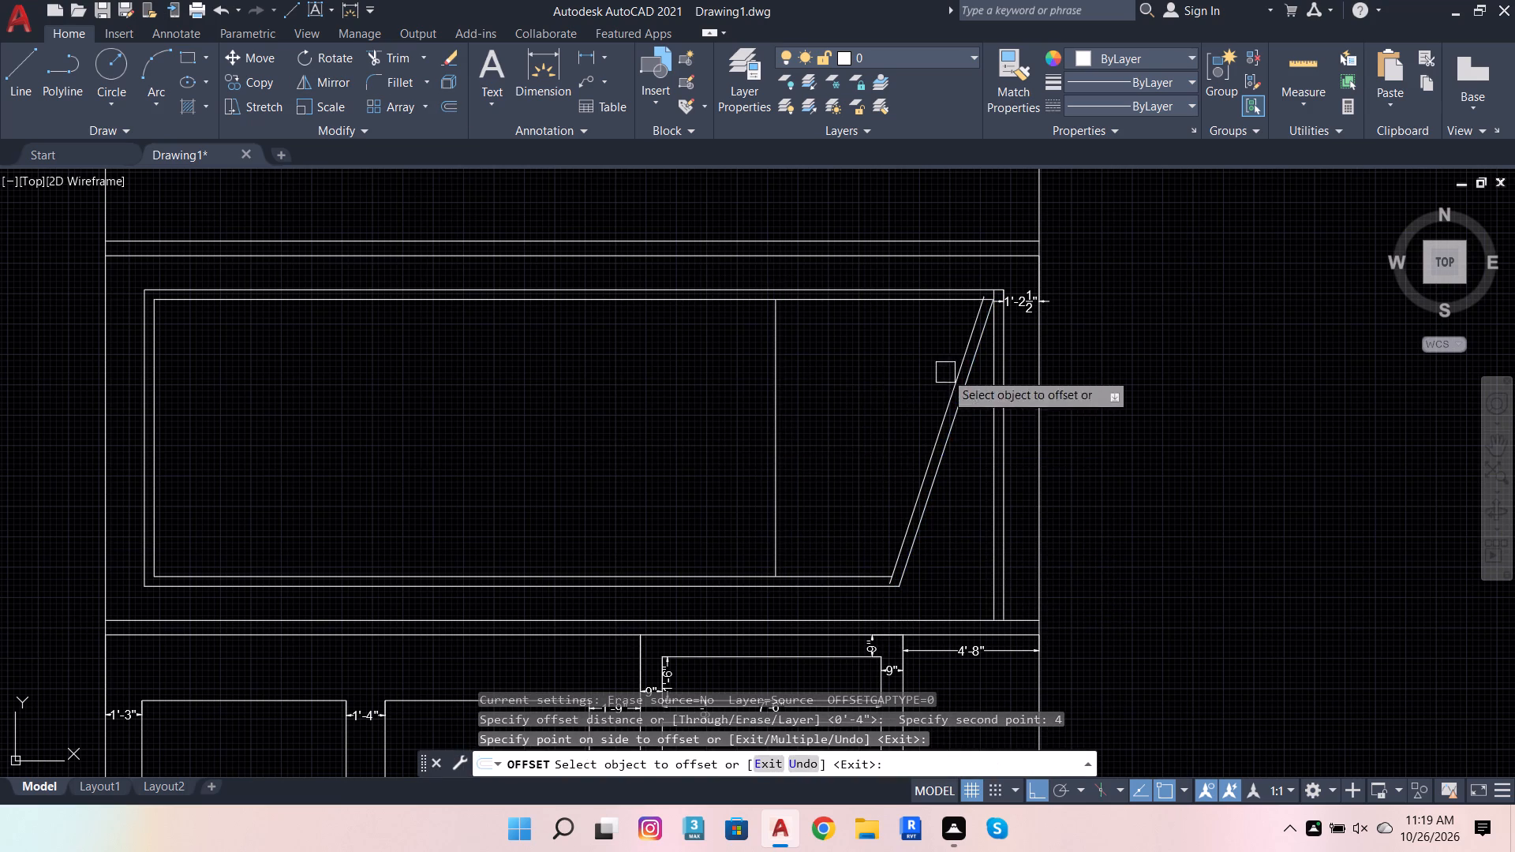
# Trim the inner top line and the inner slanted line where they cross, forming the frame's clean inner upper corner.
pyautogui.scroll(3, 987, 312)
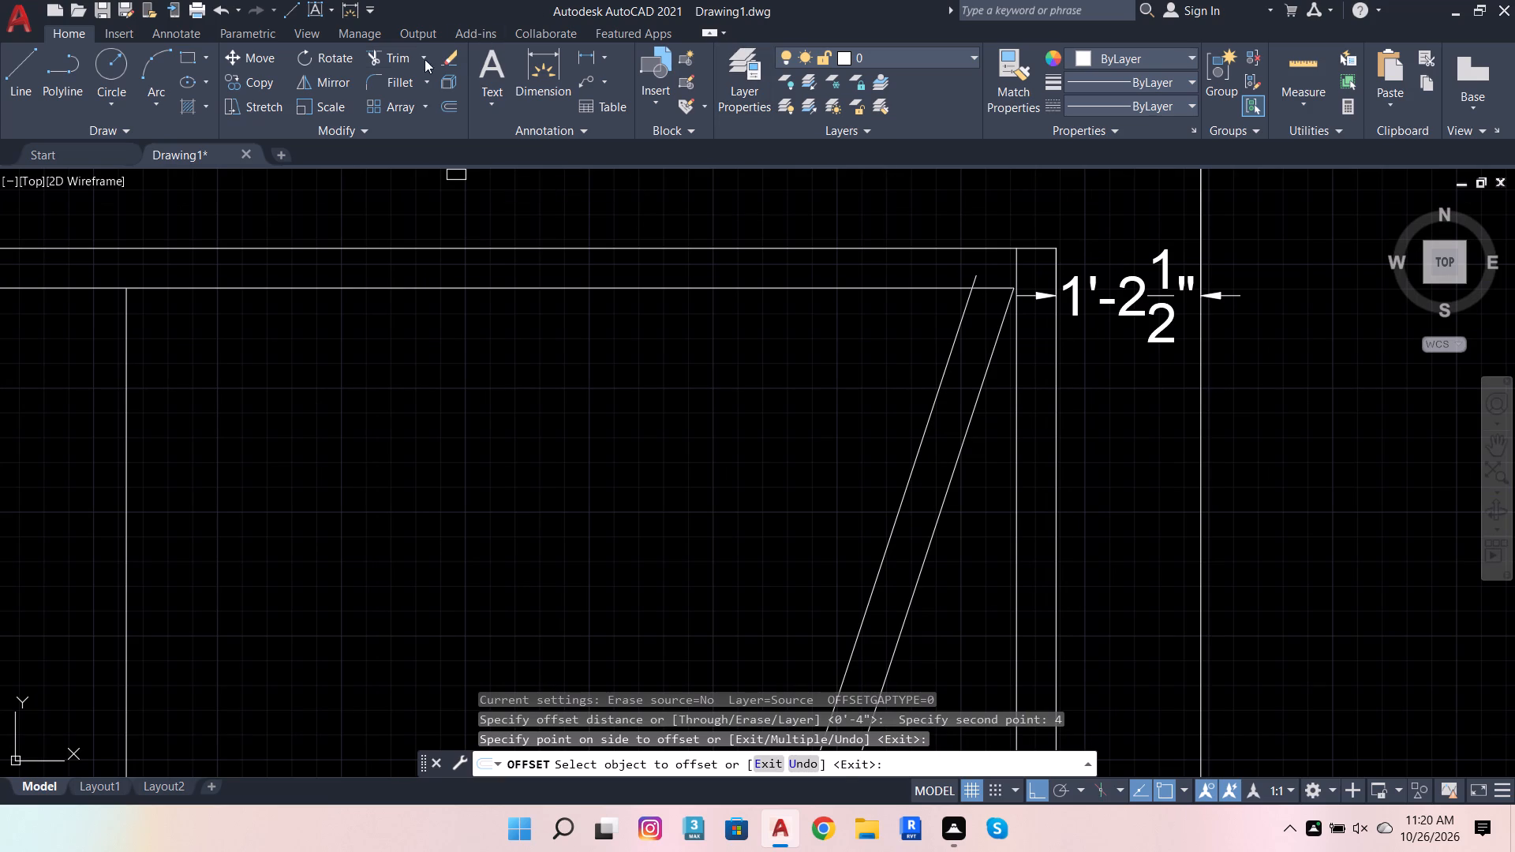
pyautogui.click(411, 57)
pyautogui.scroll(3, 1009, 284)
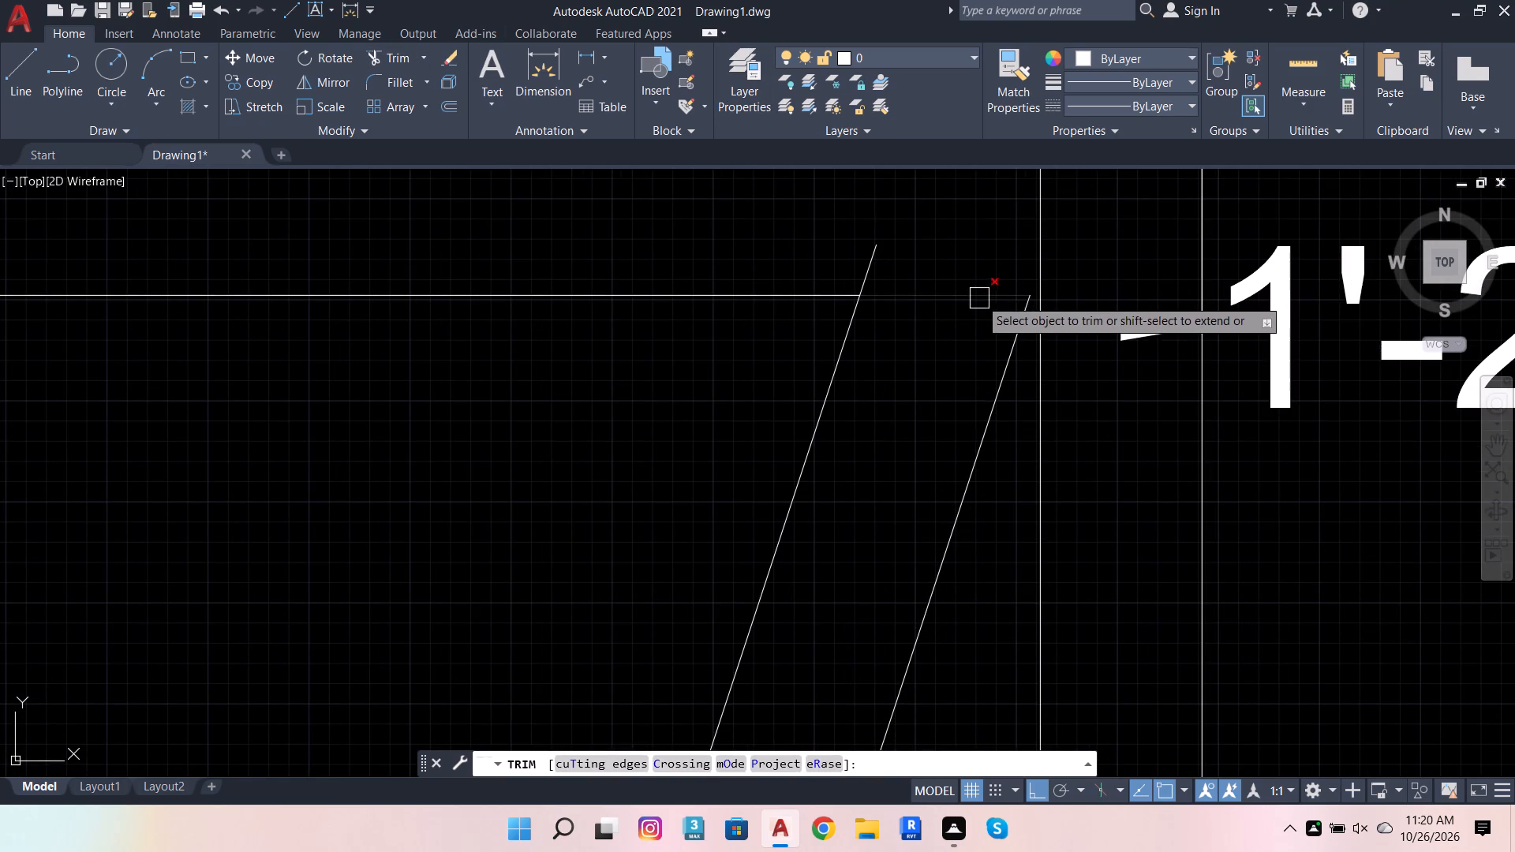
pyautogui.click(978, 298)
pyautogui.click(871, 268)
pyautogui.scroll(-2, 982, 397)
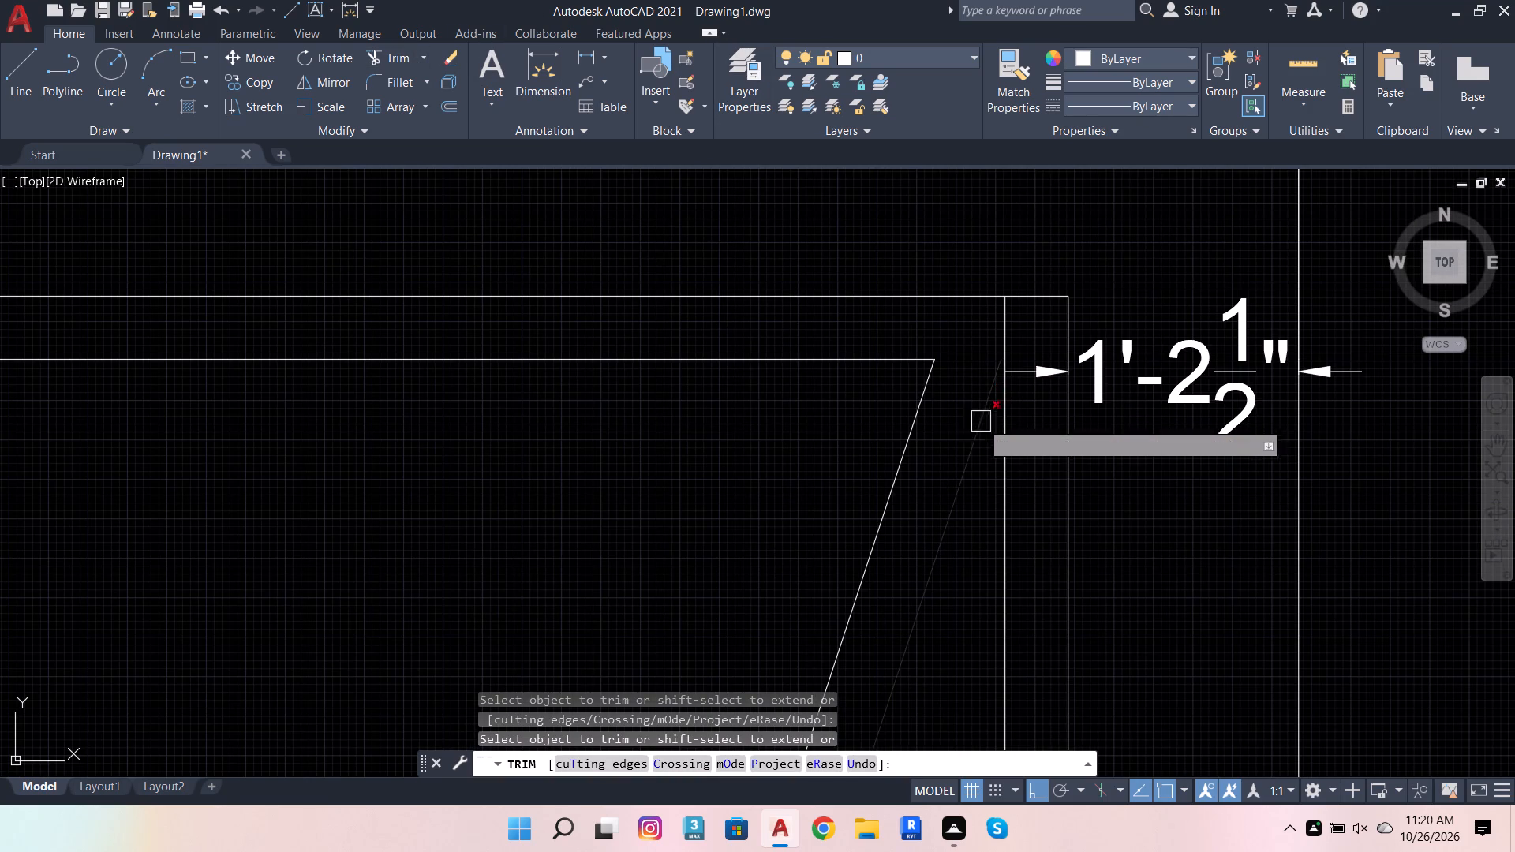
# Extend the outer slanted line to the frame's outer top line, trimming away the two old vertical lines and the overhang.
pyautogui.keyDown('shift'); pyautogui.click(960, 488); pyautogui.keyUp('shift')
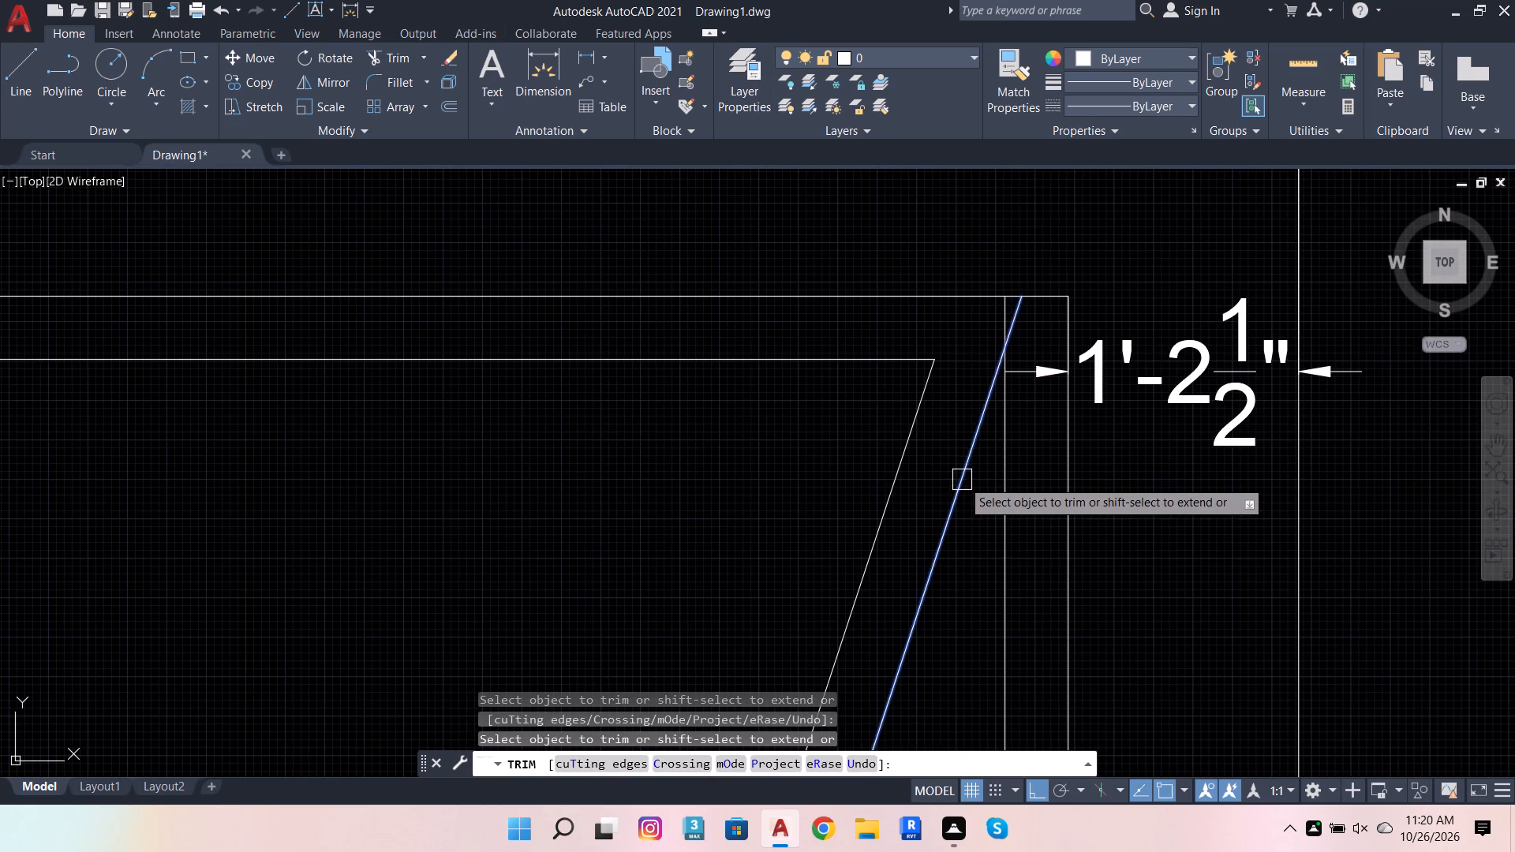
pyautogui.click(1004, 324)
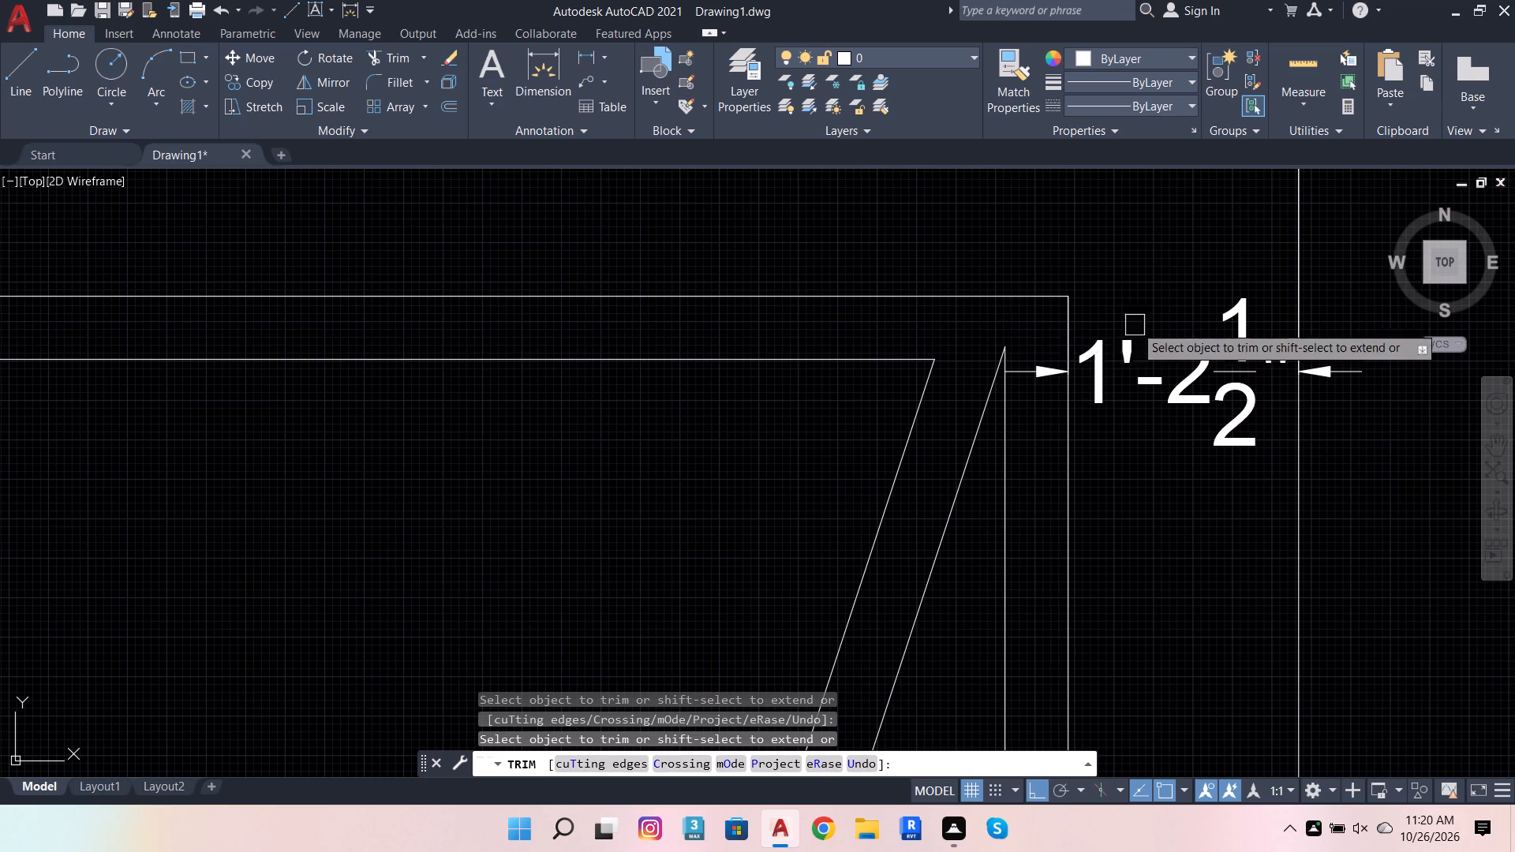
pyautogui.scroll(-3, 1204, 350)
pyautogui.scroll(2, 1201, 371)
pyautogui.click(1132, 447)
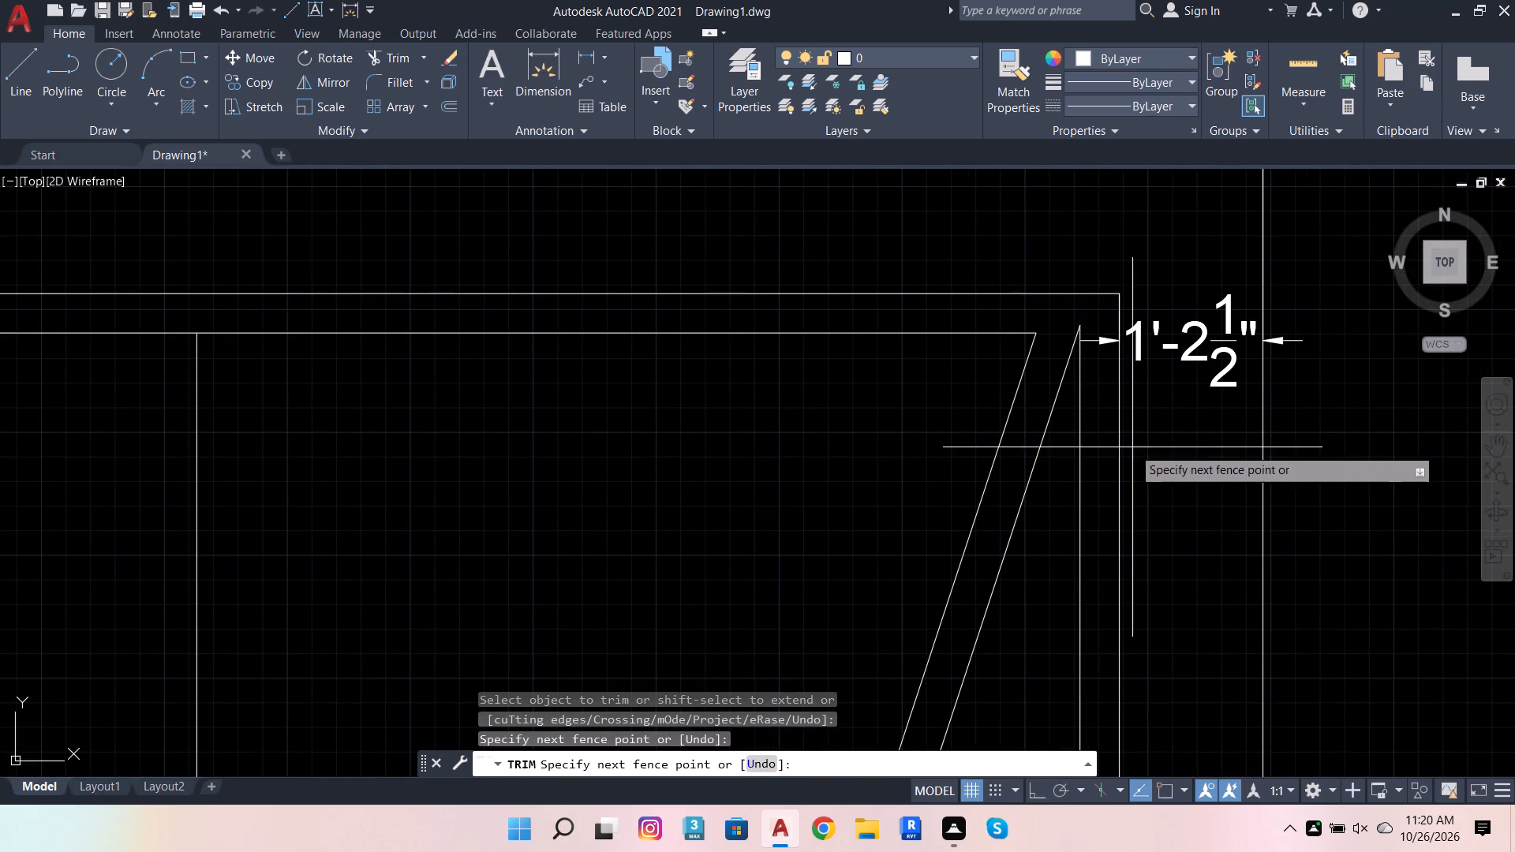
pyautogui.click(1062, 501)
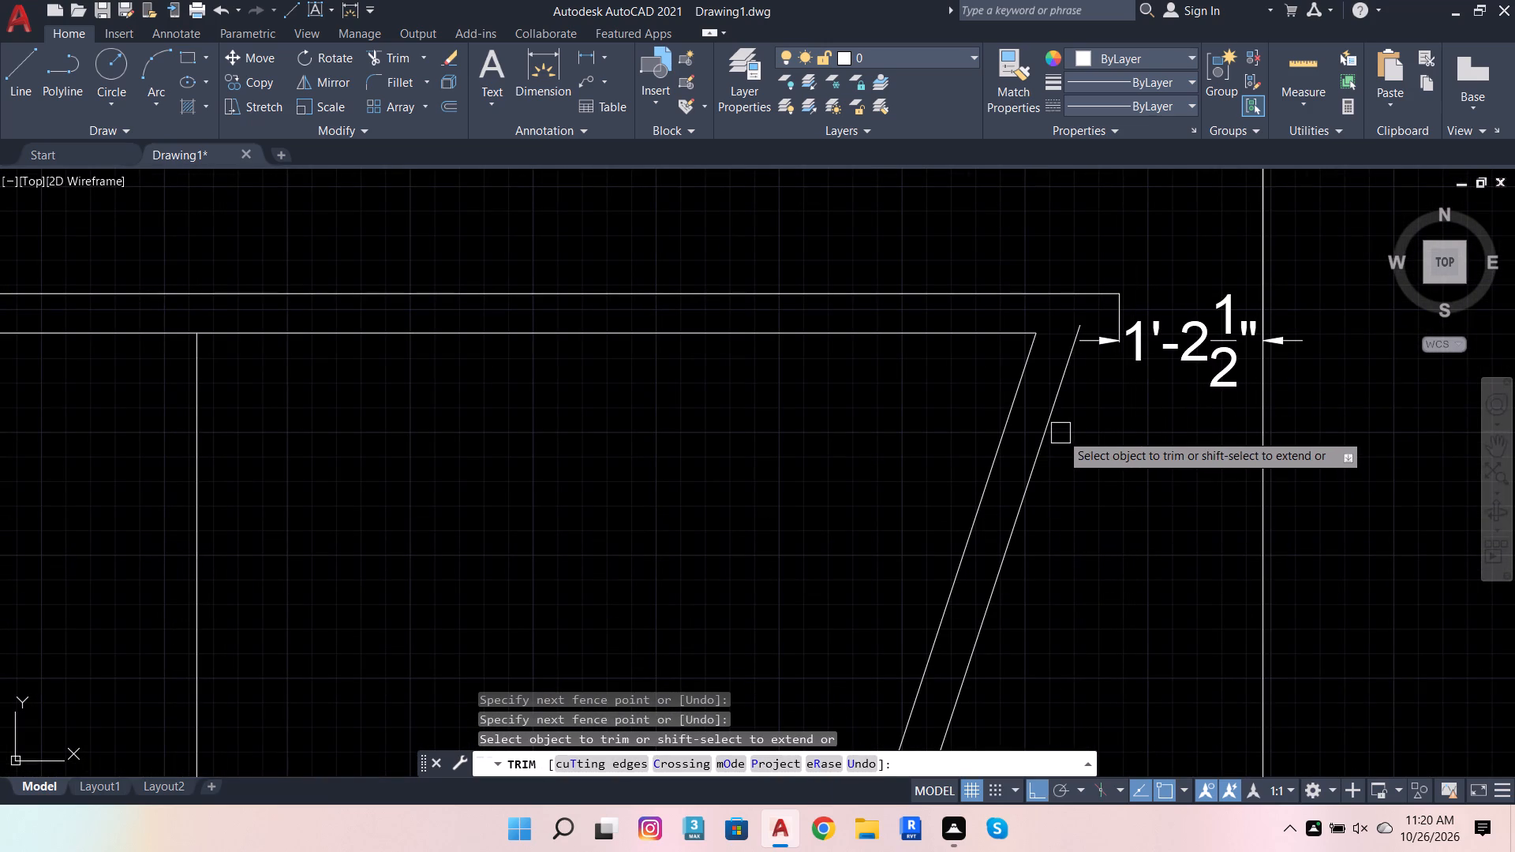
pyautogui.keyDown('shift'); pyautogui.click(1053, 404); pyautogui.keyUp('shift')
pyautogui.click(1117, 306)
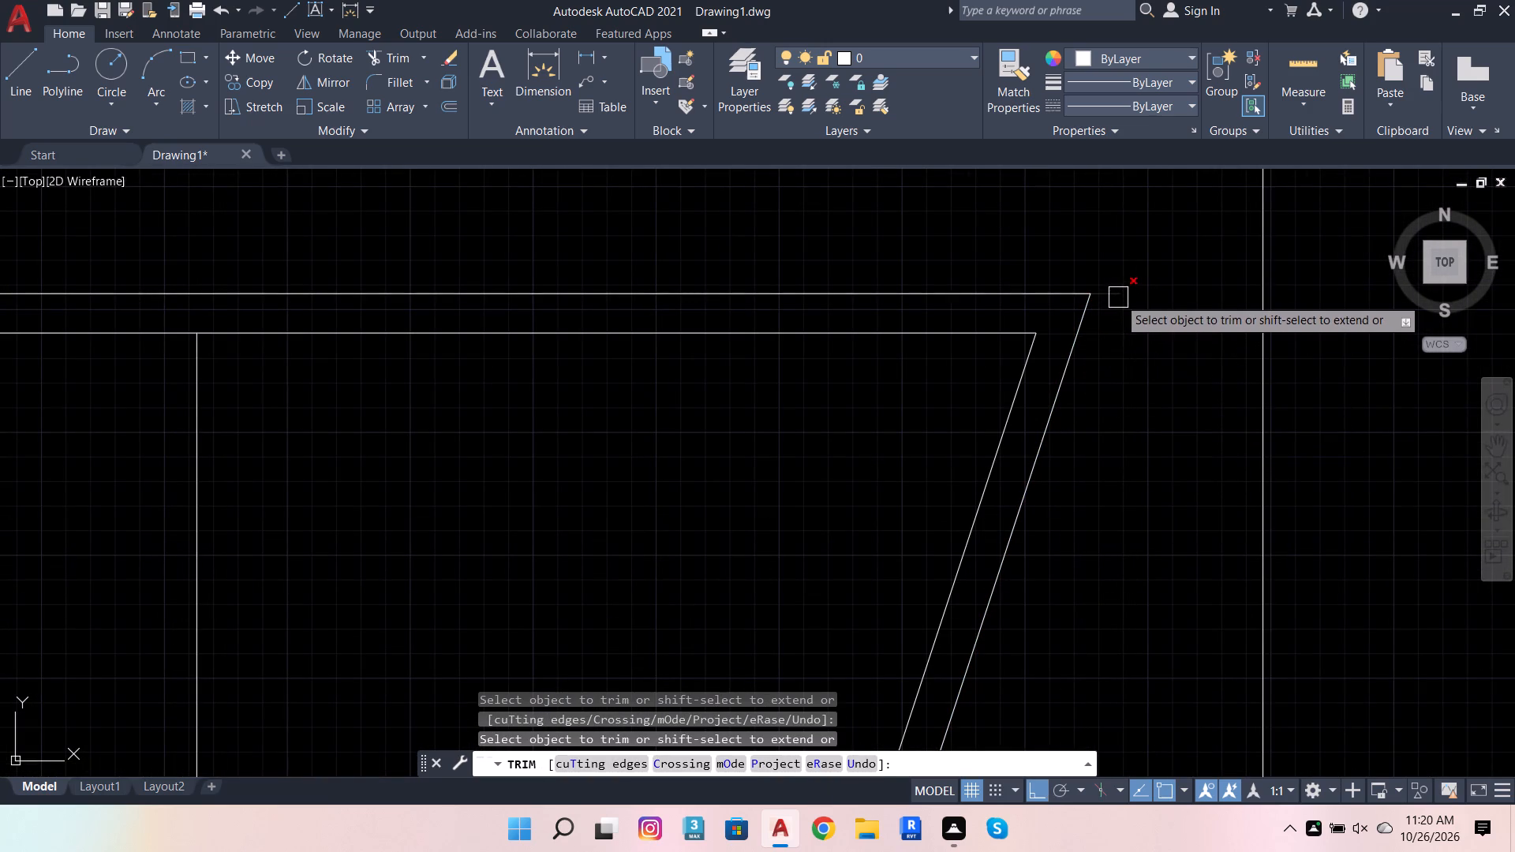
pyautogui.click(1118, 297)
# Trim the overhanging ends of the inner slanted line and inner bottom line at the frame's lower slanted corner.
pyautogui.scroll(-3, 1114, 419)
pyautogui.scroll(3, 970, 667)
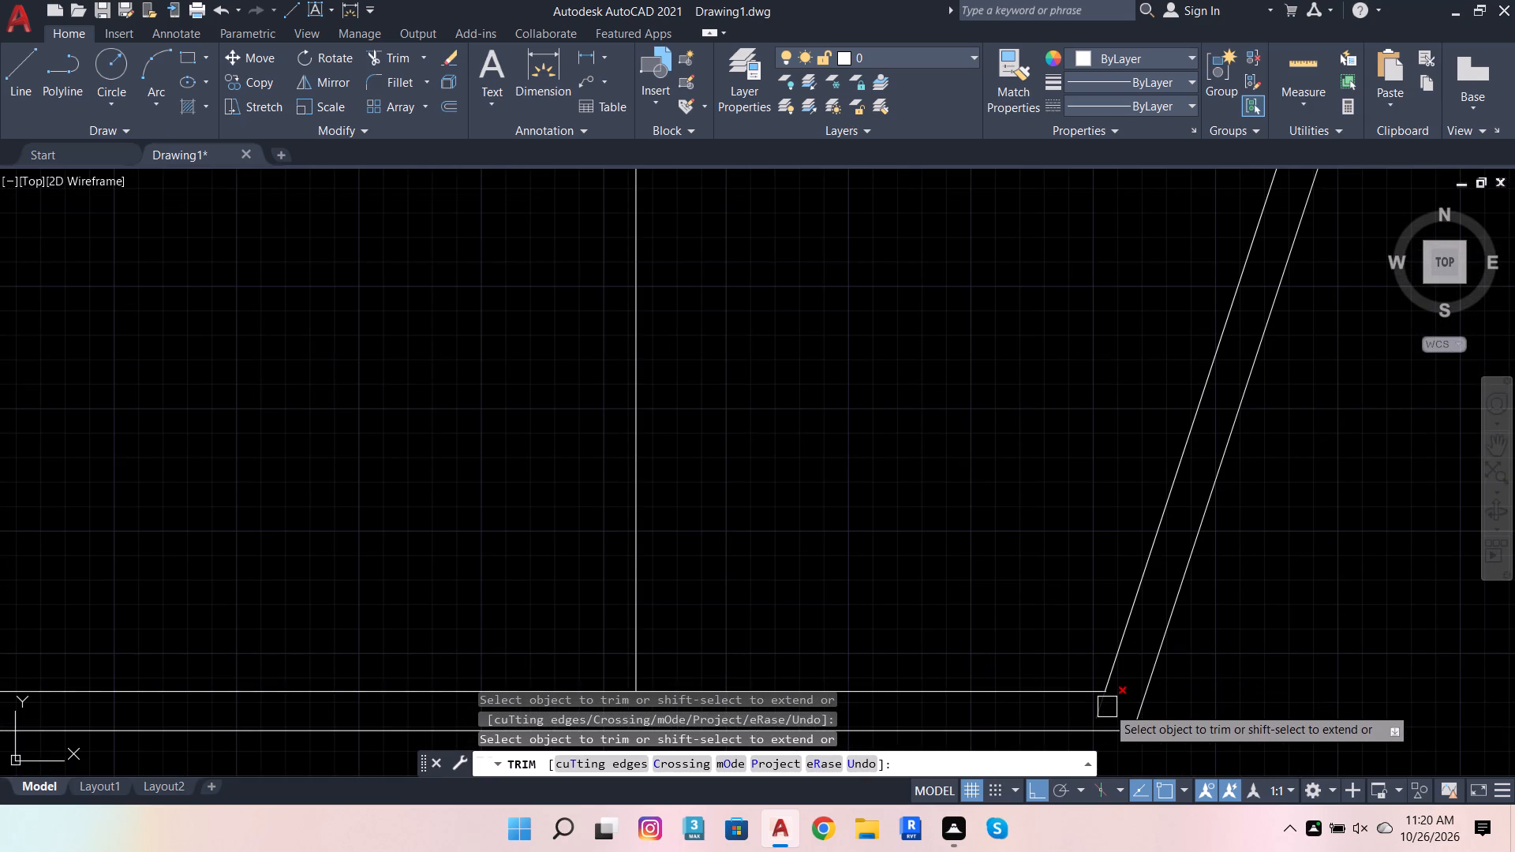
pyautogui.click(1109, 707)
pyautogui.scroll(4, 1113, 699)
pyautogui.click(1065, 645)
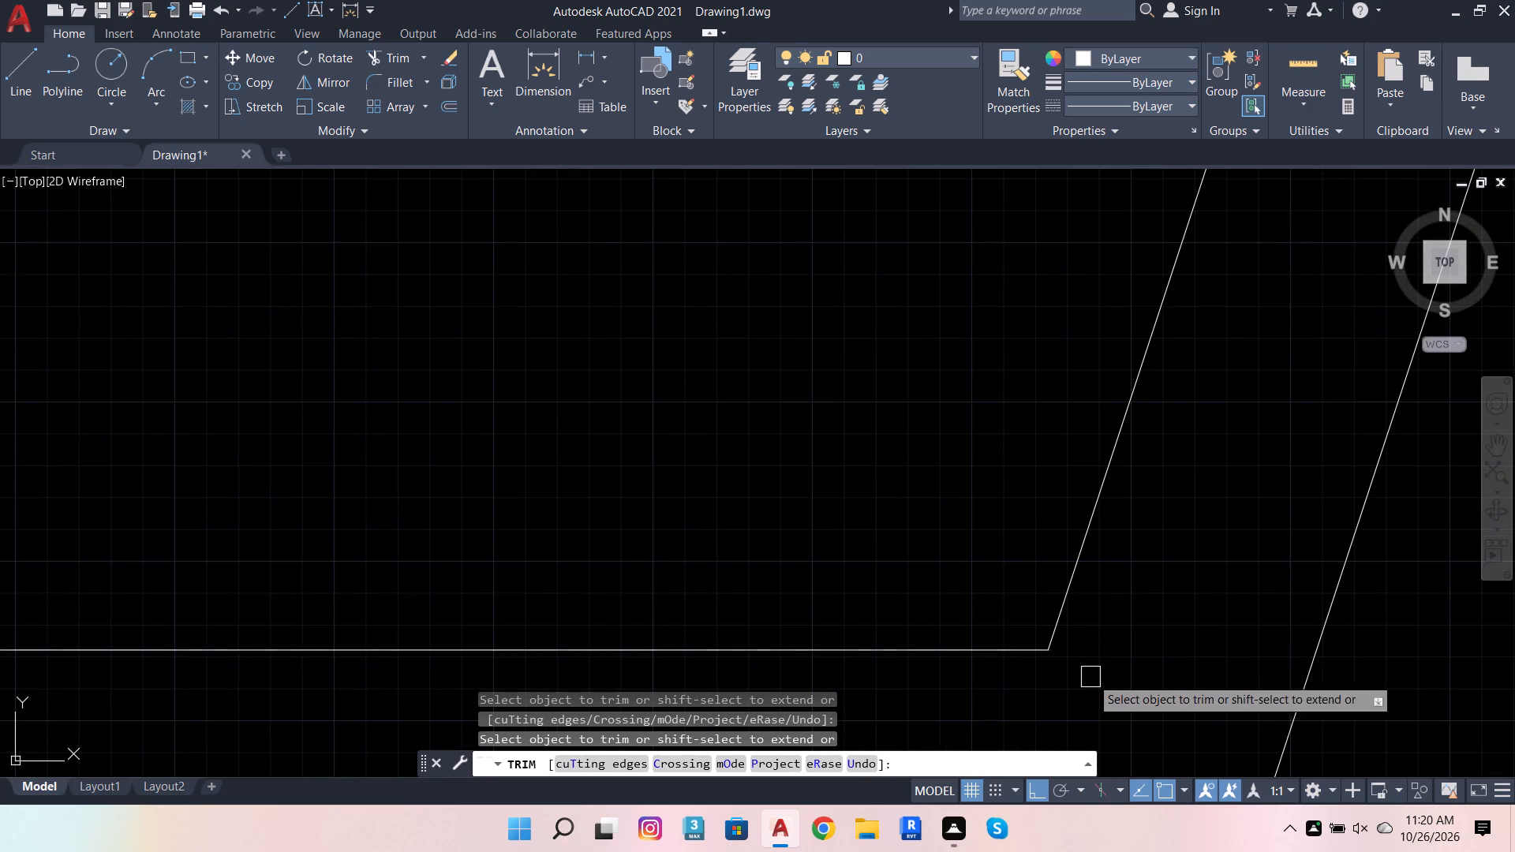
pyautogui.scroll(-5, 1095, 705)
pyautogui.scroll(-4, 1003, 727)
pyautogui.press('Escape')
# Dimension the horizontal gap between the frame's outer upper slanted corner and the building's right edge.
pyautogui.scroll(4, 1098, 641)
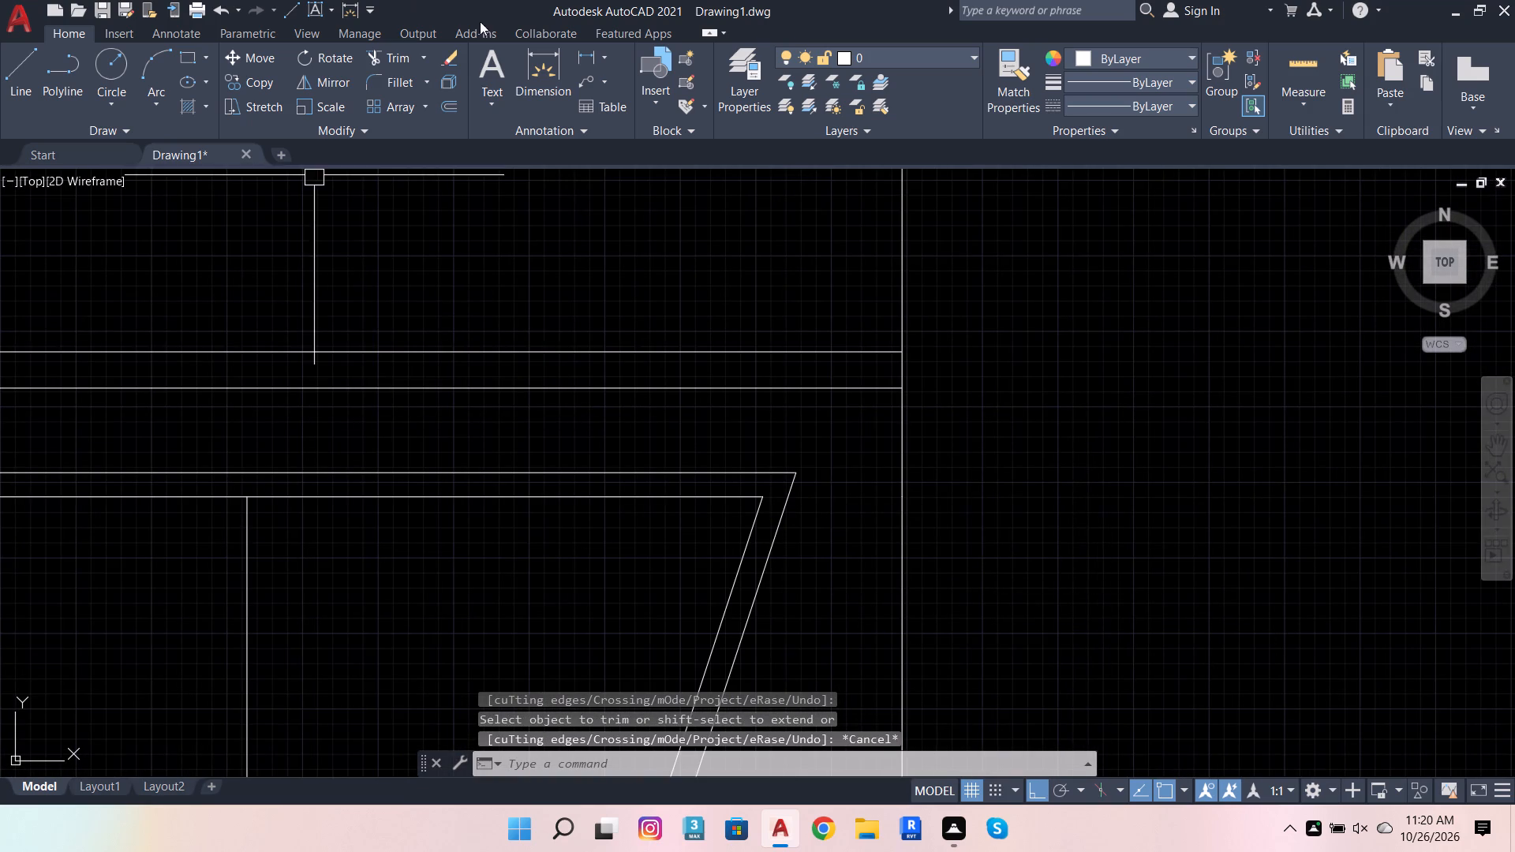
pyautogui.click(553, 58)
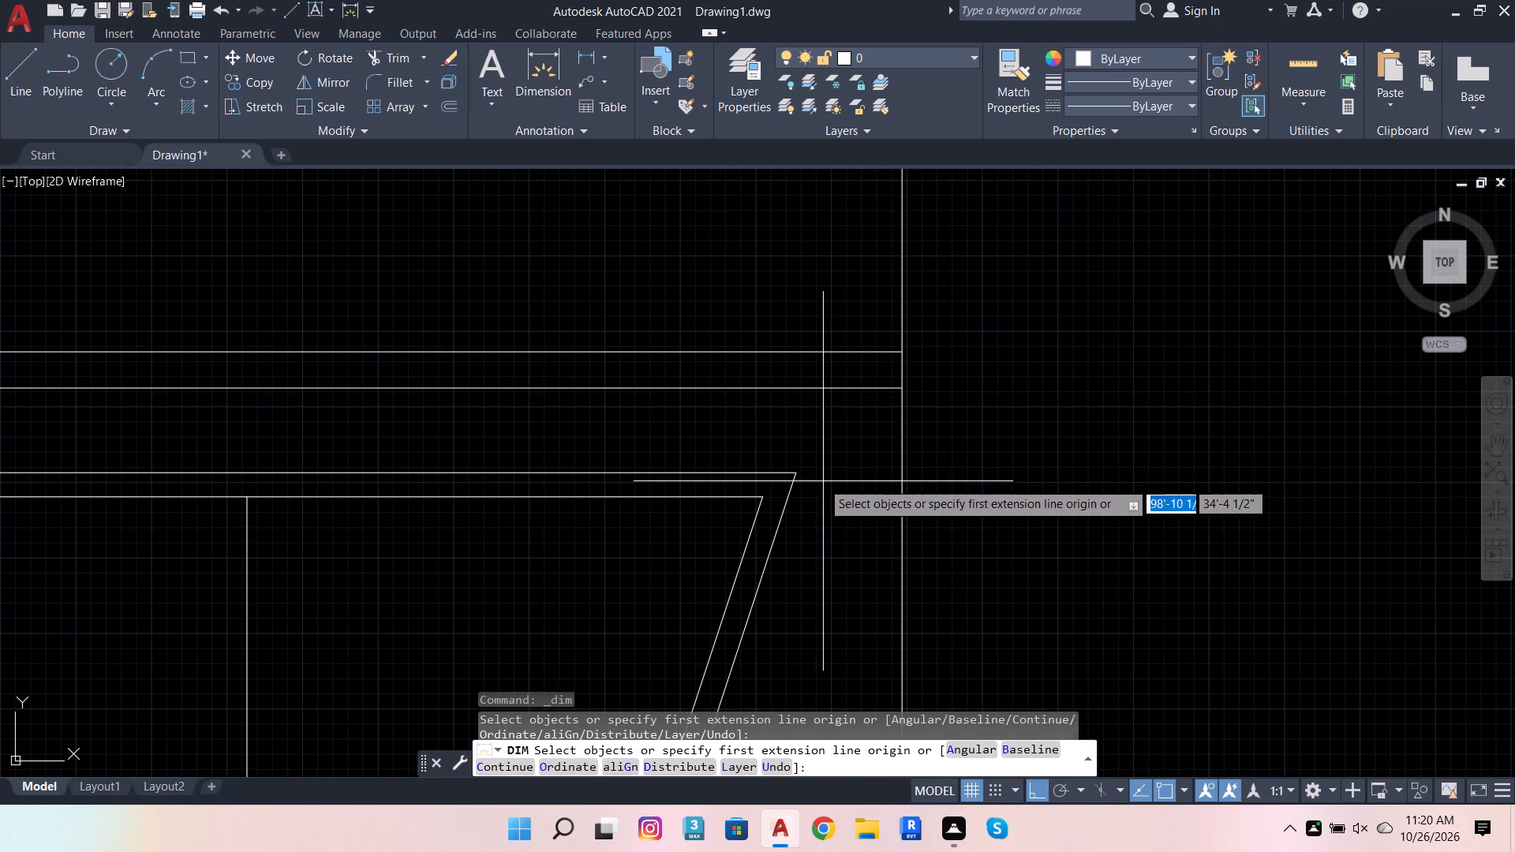
pyautogui.click(799, 472)
pyautogui.click(901, 394)
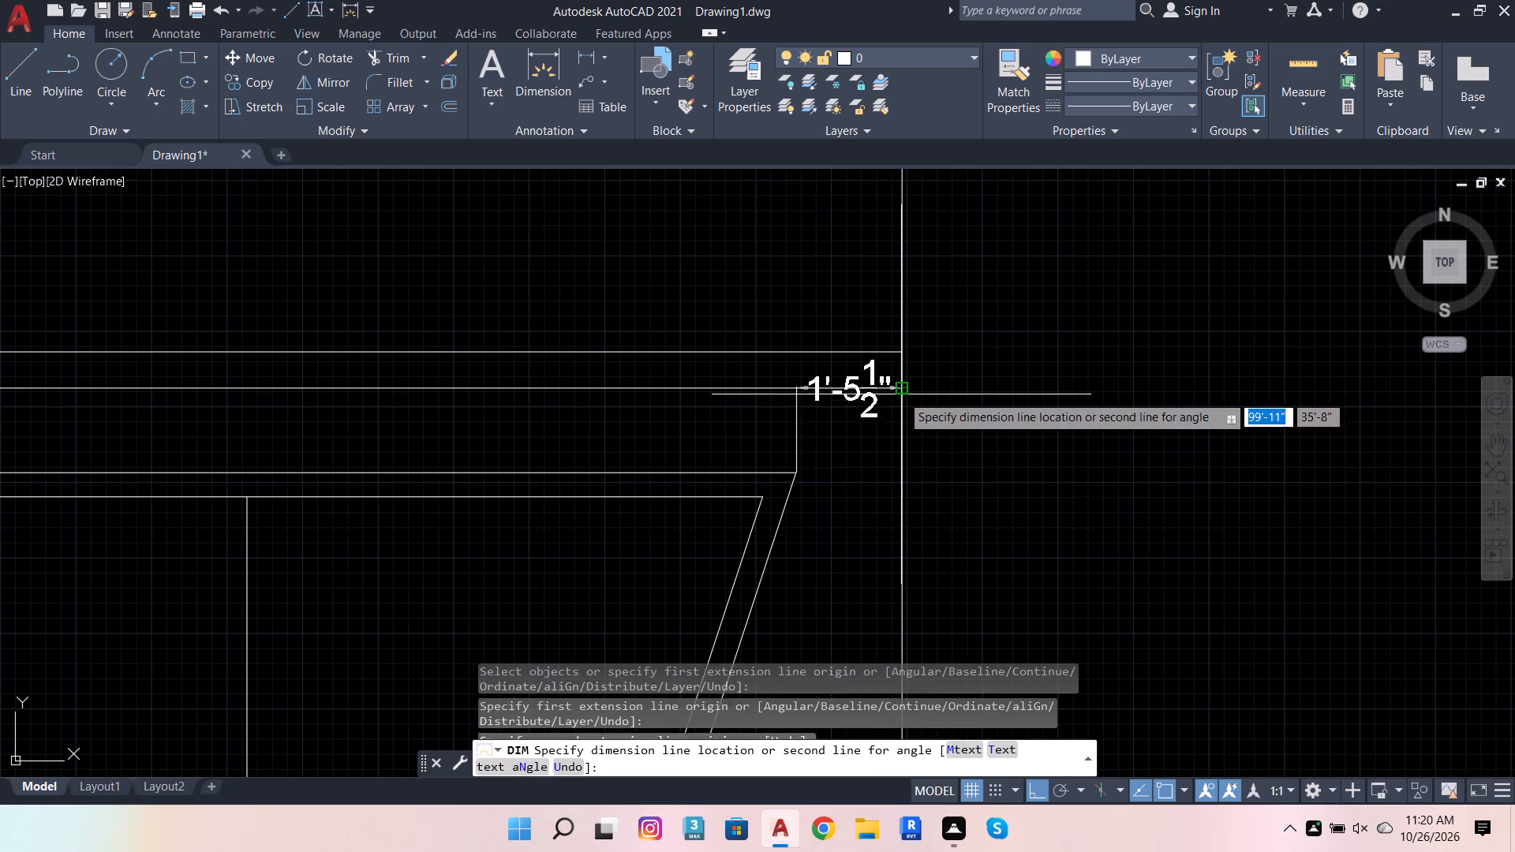
pyautogui.scroll(3, 847, 507)
pyautogui.click(860, 495)
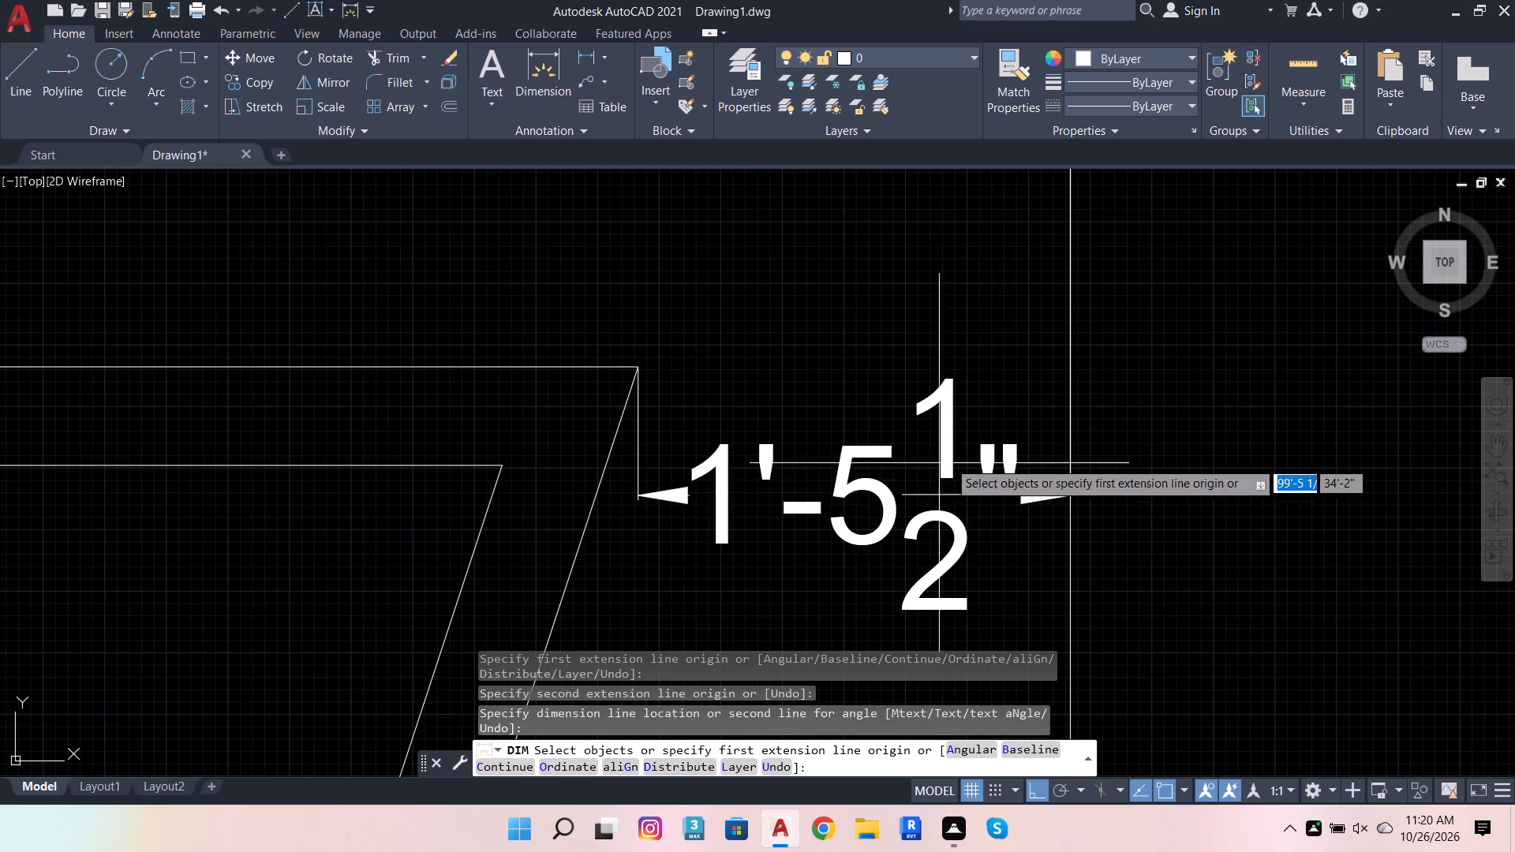
pyautogui.scroll(-5, 1049, 425)
pyautogui.press('Escape')
# Dimension the inner top line from the vertical divider to the inner slanted corner, placing the dimension just below the line.
pyautogui.scroll(2, 926, 514)
pyautogui.scroll(-4, 1012, 461)
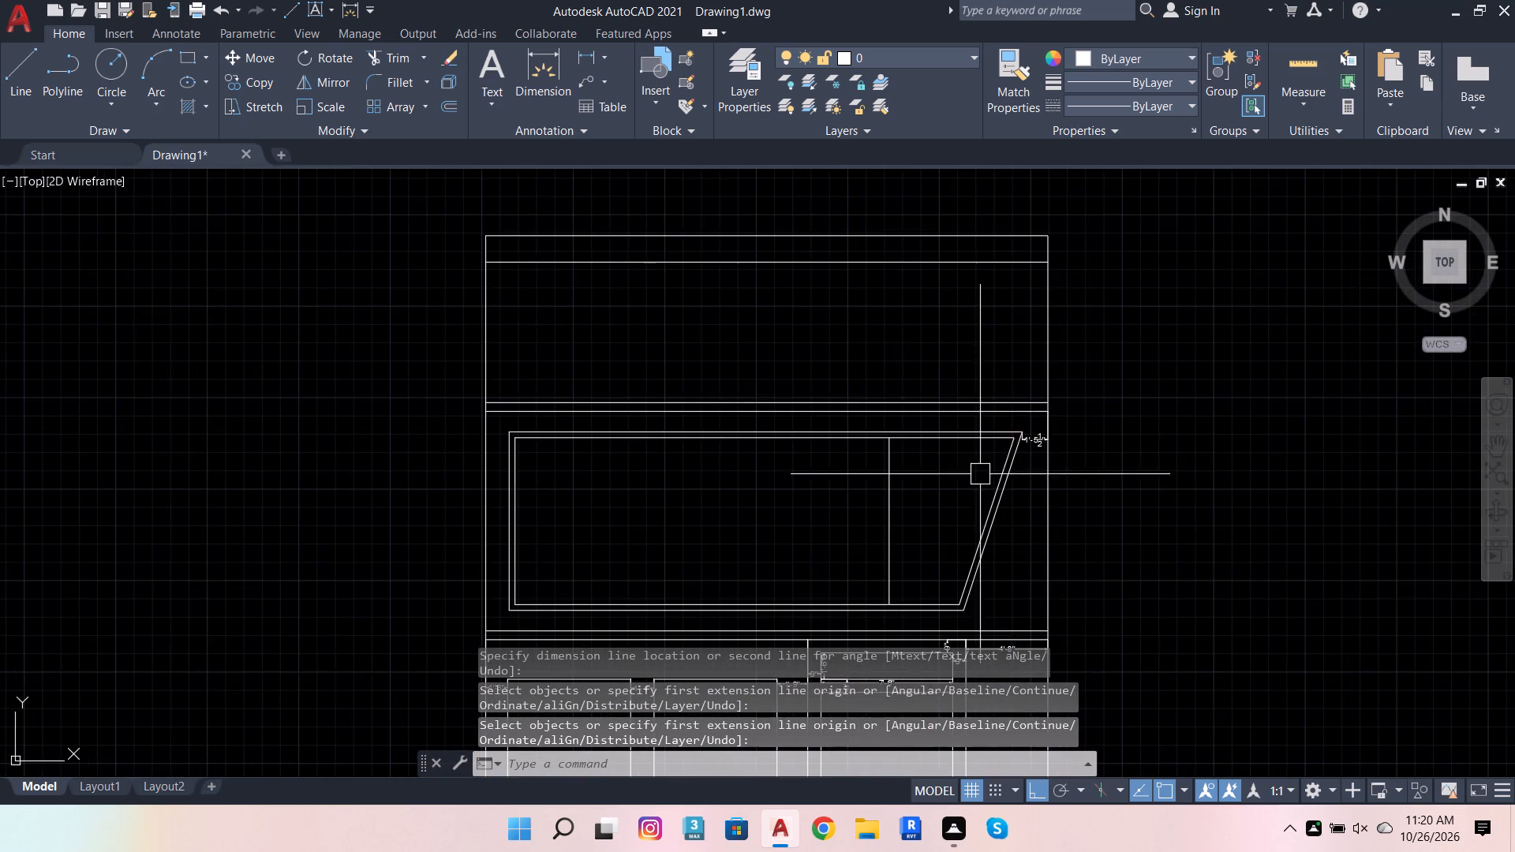
pyautogui.scroll(1, 976, 476)
pyautogui.click(538, 47)
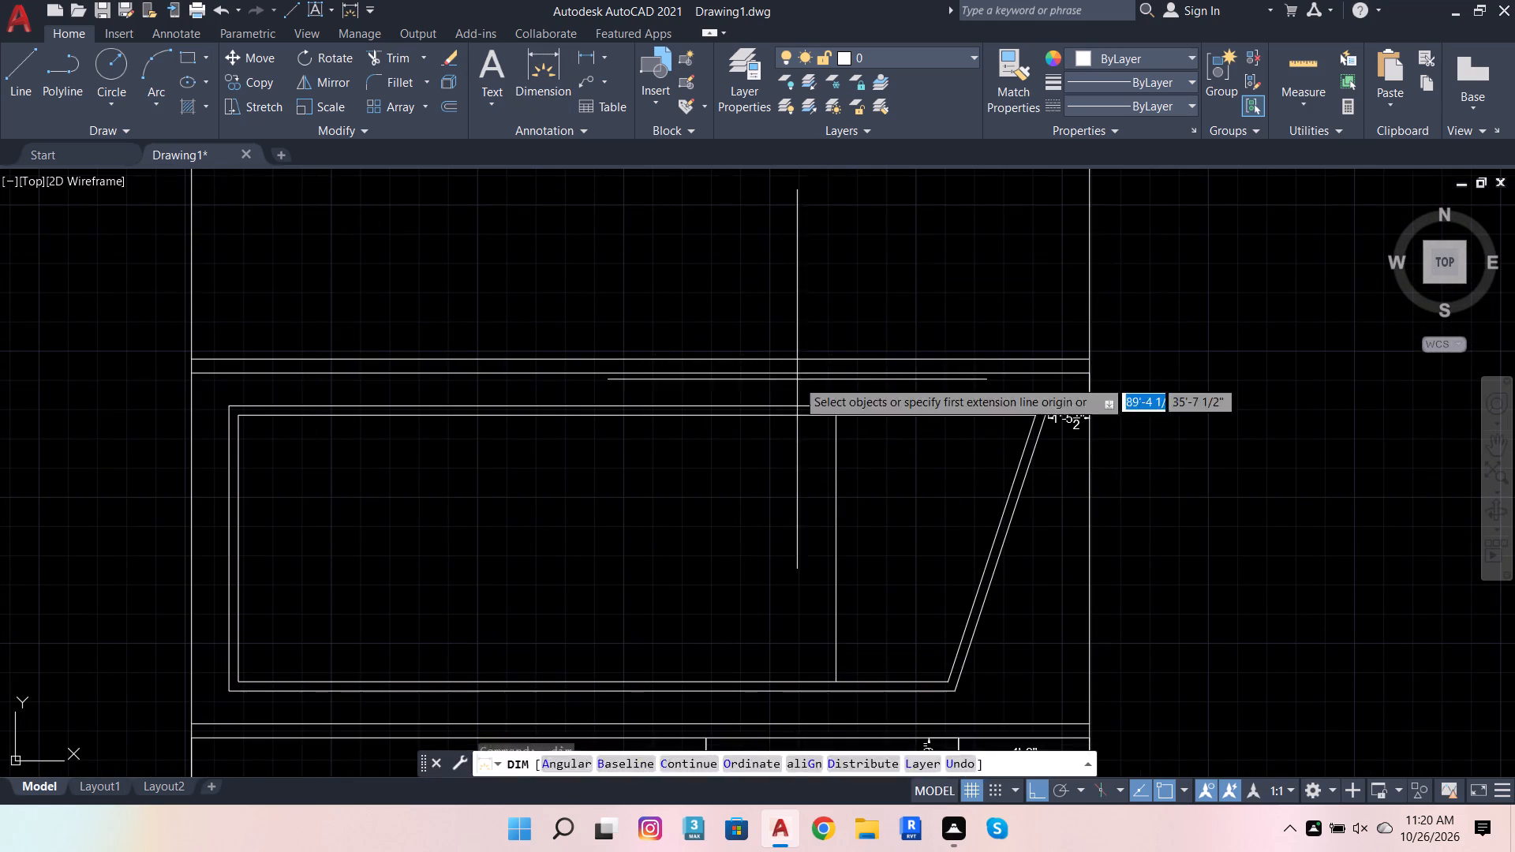
pyautogui.scroll(2, 839, 436)
pyautogui.click(832, 384)
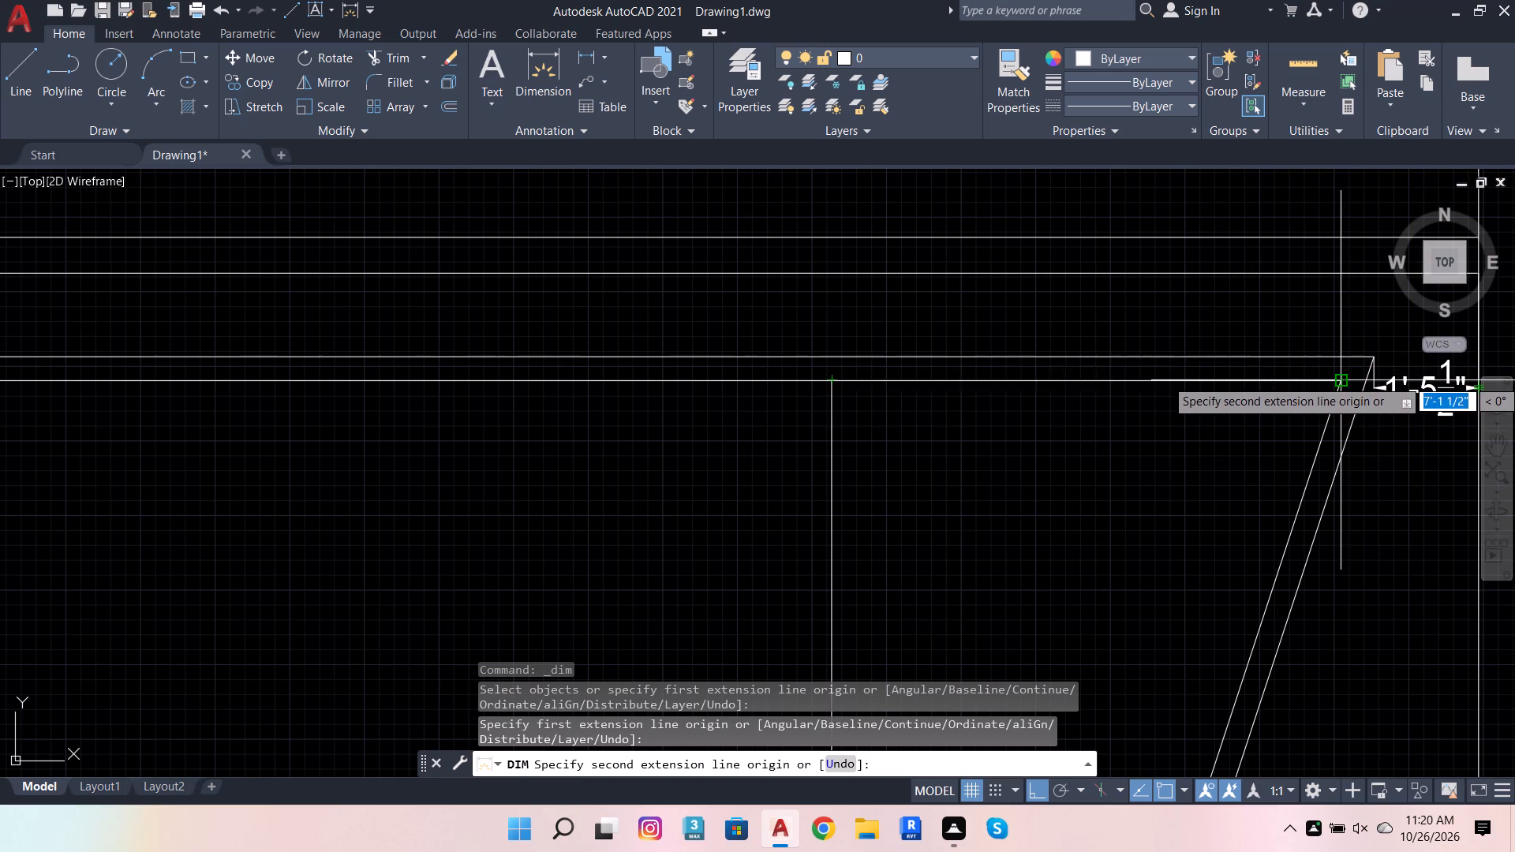
pyautogui.click(1343, 379)
pyautogui.click(1225, 423)
pyautogui.press('Escape')
pyautogui.press('Escape')
pyautogui.press('Escape')
pyautogui.press('Escape')
pyautogui.press('Escape')
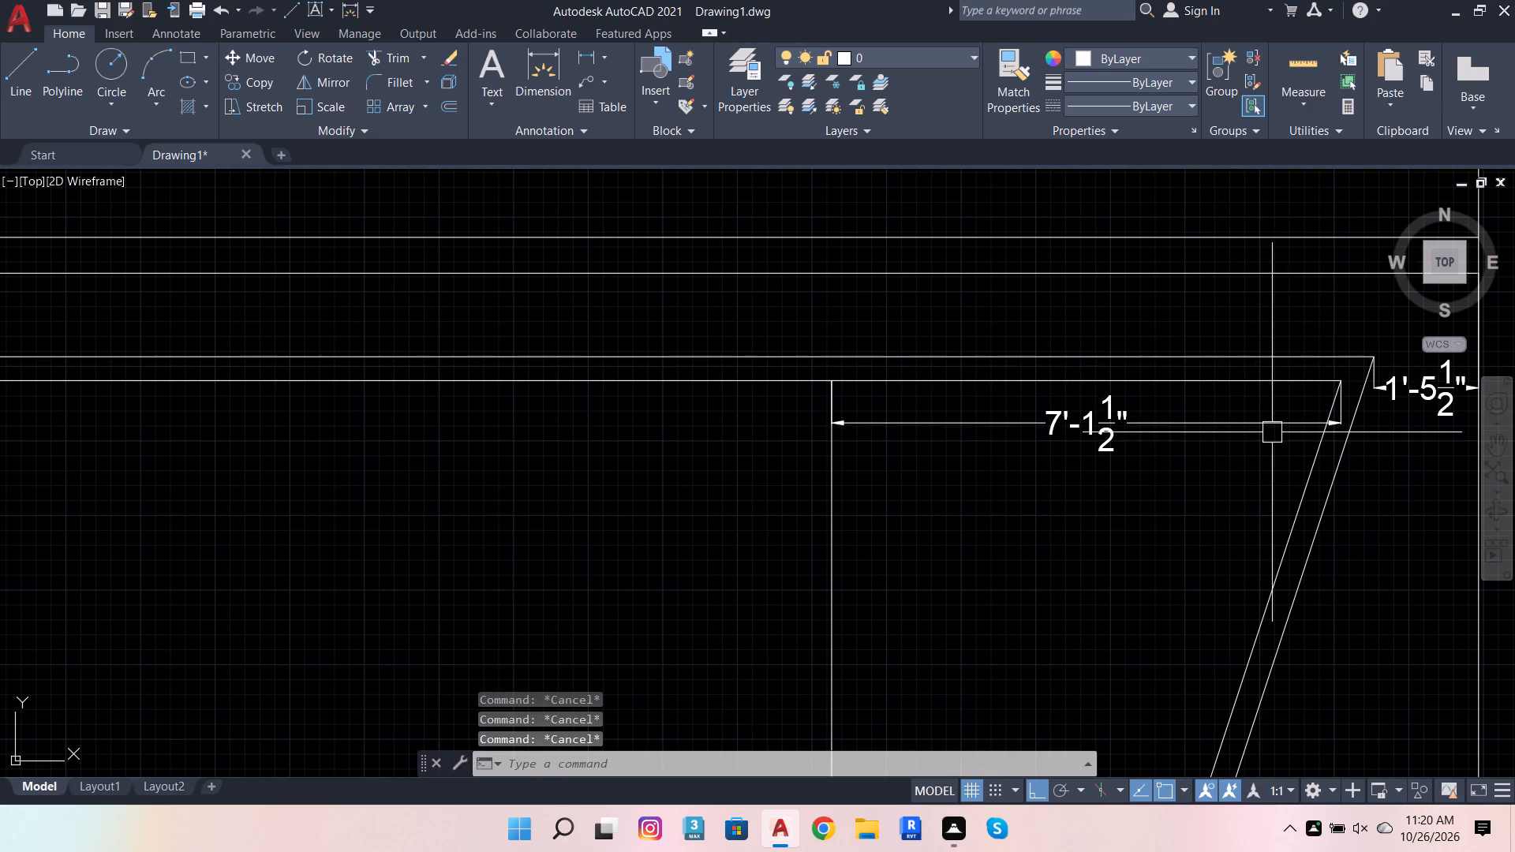
# Override the text of the dimension between the vertical divider and the inner slanted corner with 7'-3".
pyautogui.scroll(1, 1224, 432)
pyautogui.tripleClick(1037, 406)
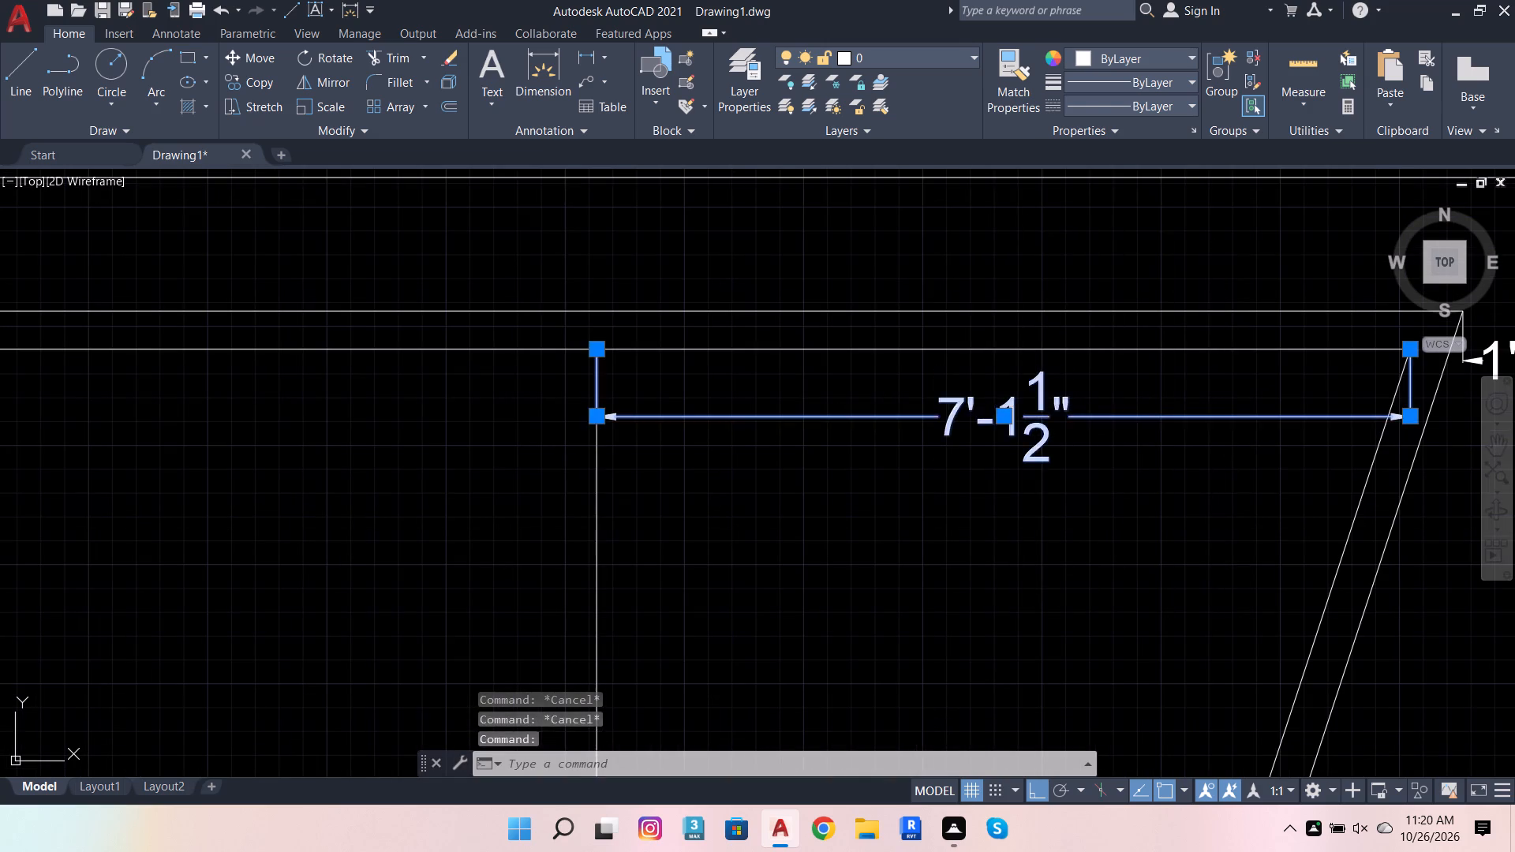
pyautogui.click(1034, 420)
pyautogui.press('BackSpace')
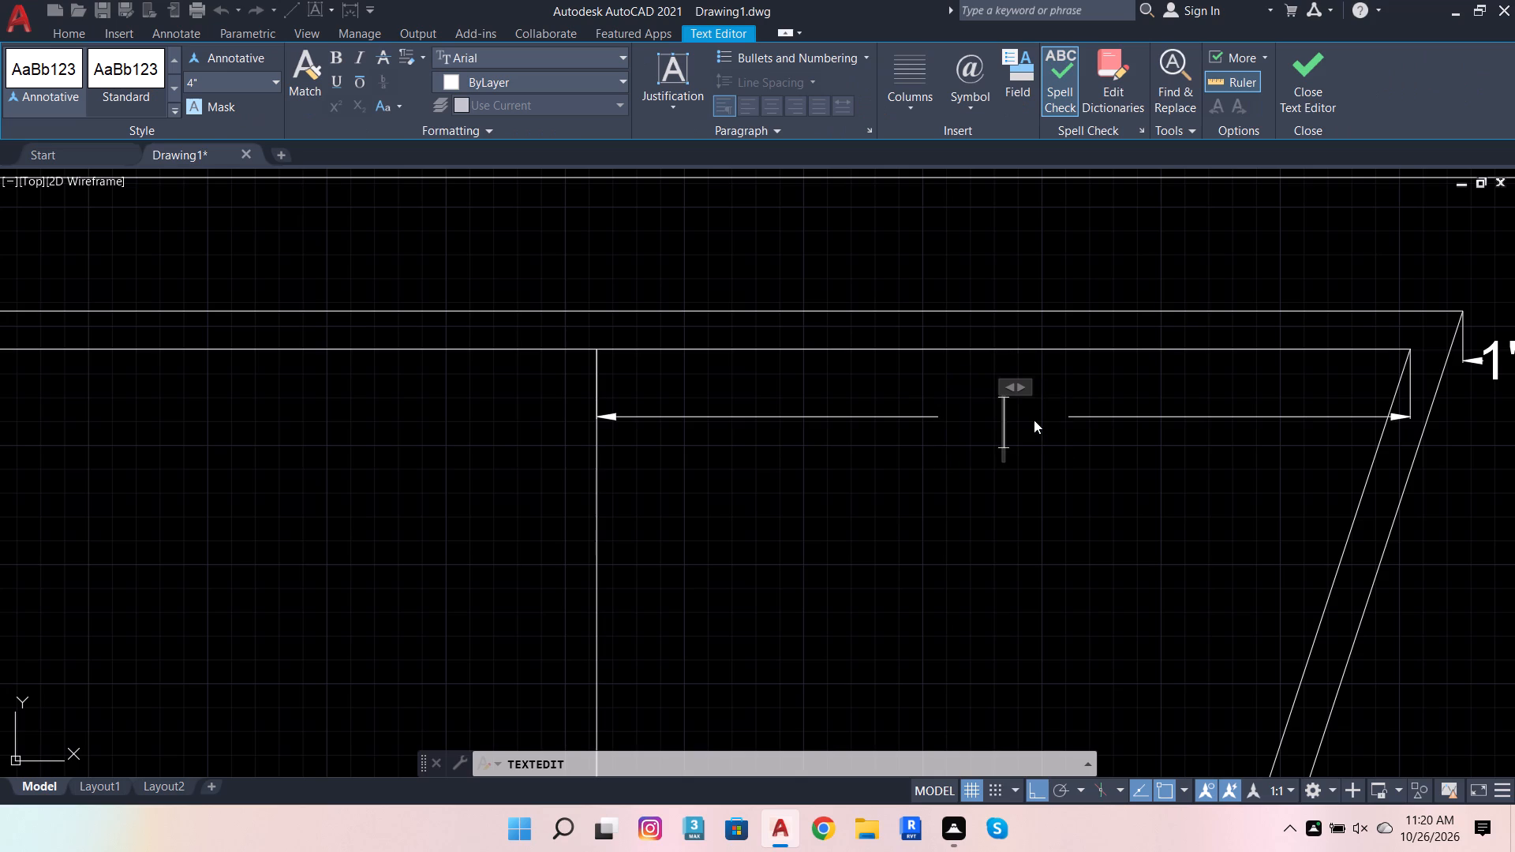
pyautogui.write("7'")
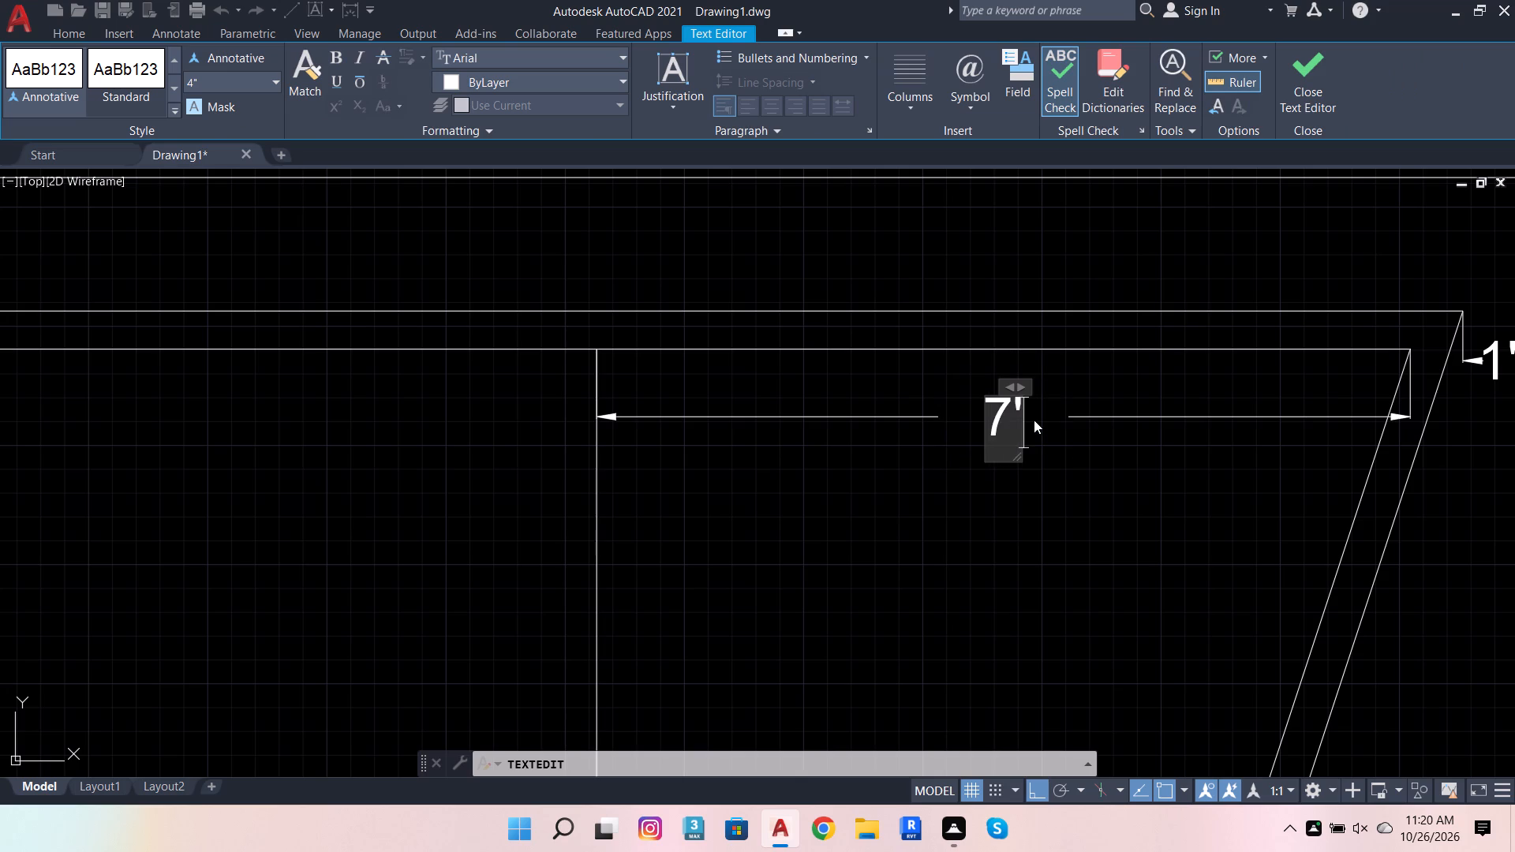
pyautogui.write('-3"')
pyautogui.scroll(-1, 1034, 420)
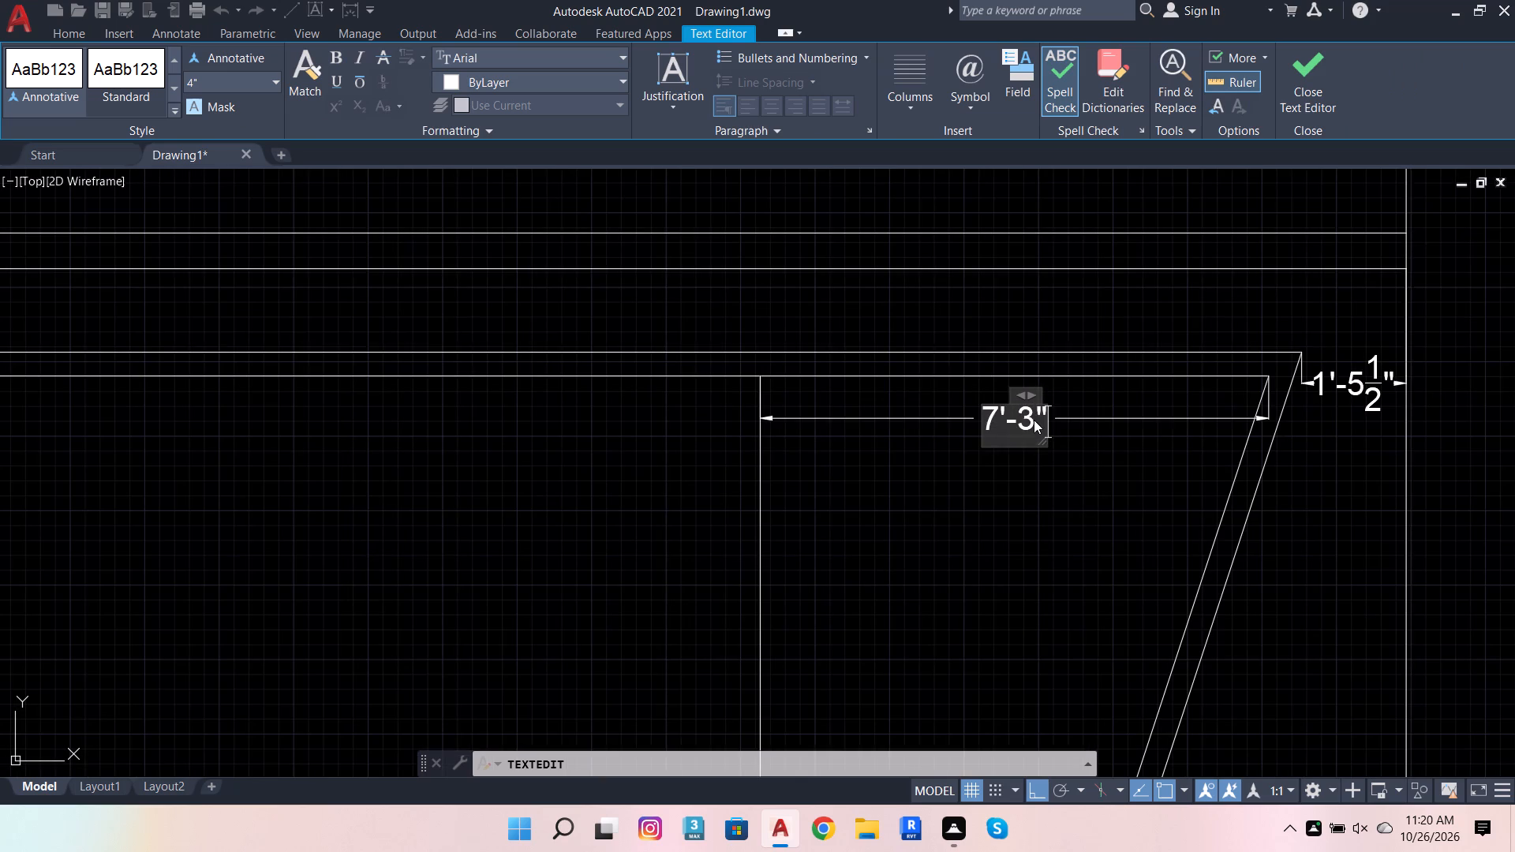
pyautogui.click(1062, 502)
pyautogui.scroll(-2, 1029, 460)
pyautogui.press('Escape')
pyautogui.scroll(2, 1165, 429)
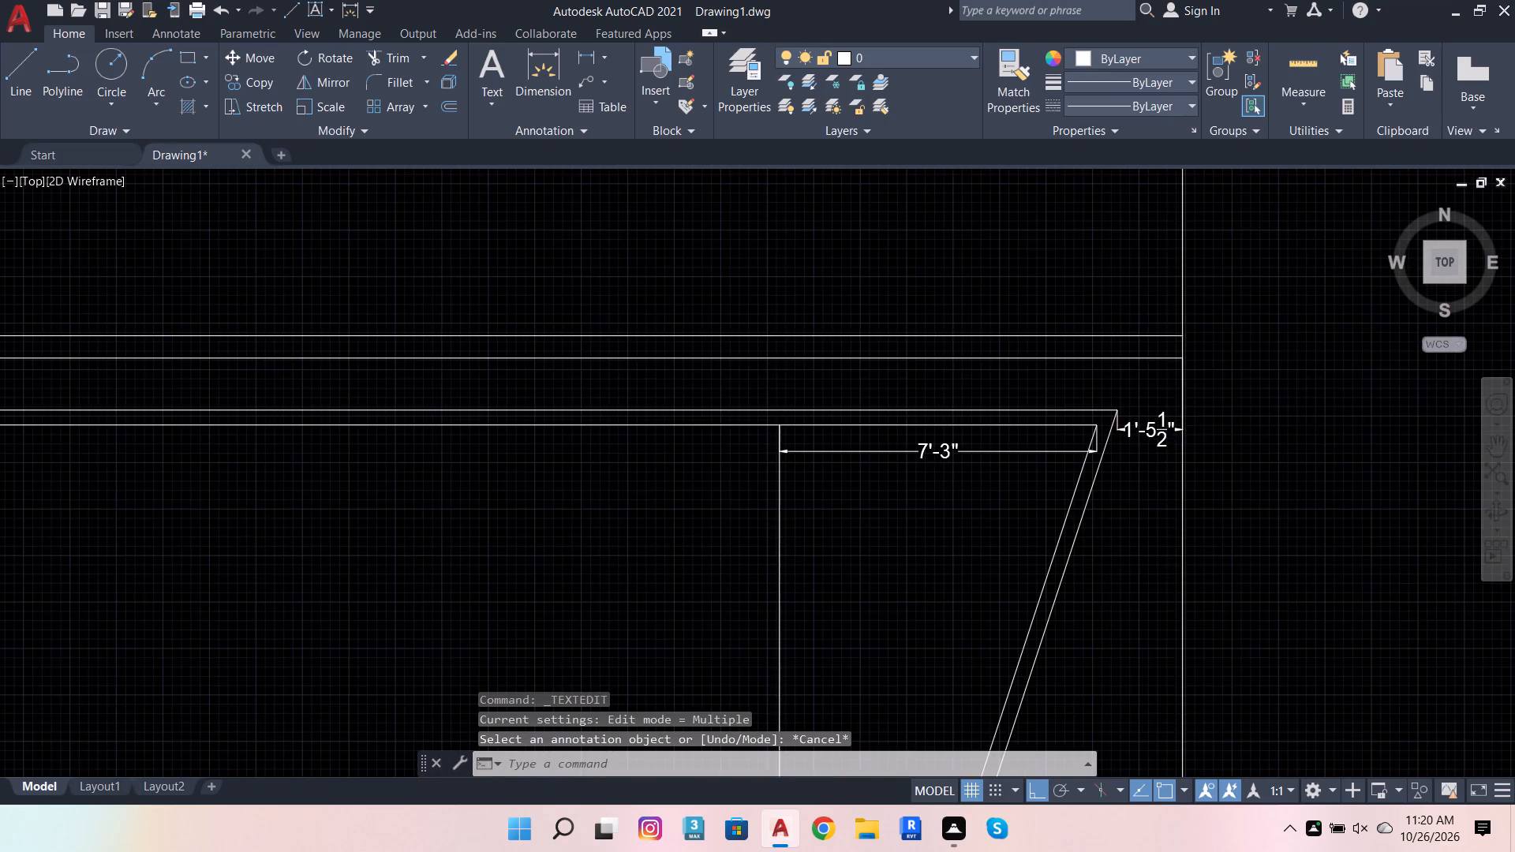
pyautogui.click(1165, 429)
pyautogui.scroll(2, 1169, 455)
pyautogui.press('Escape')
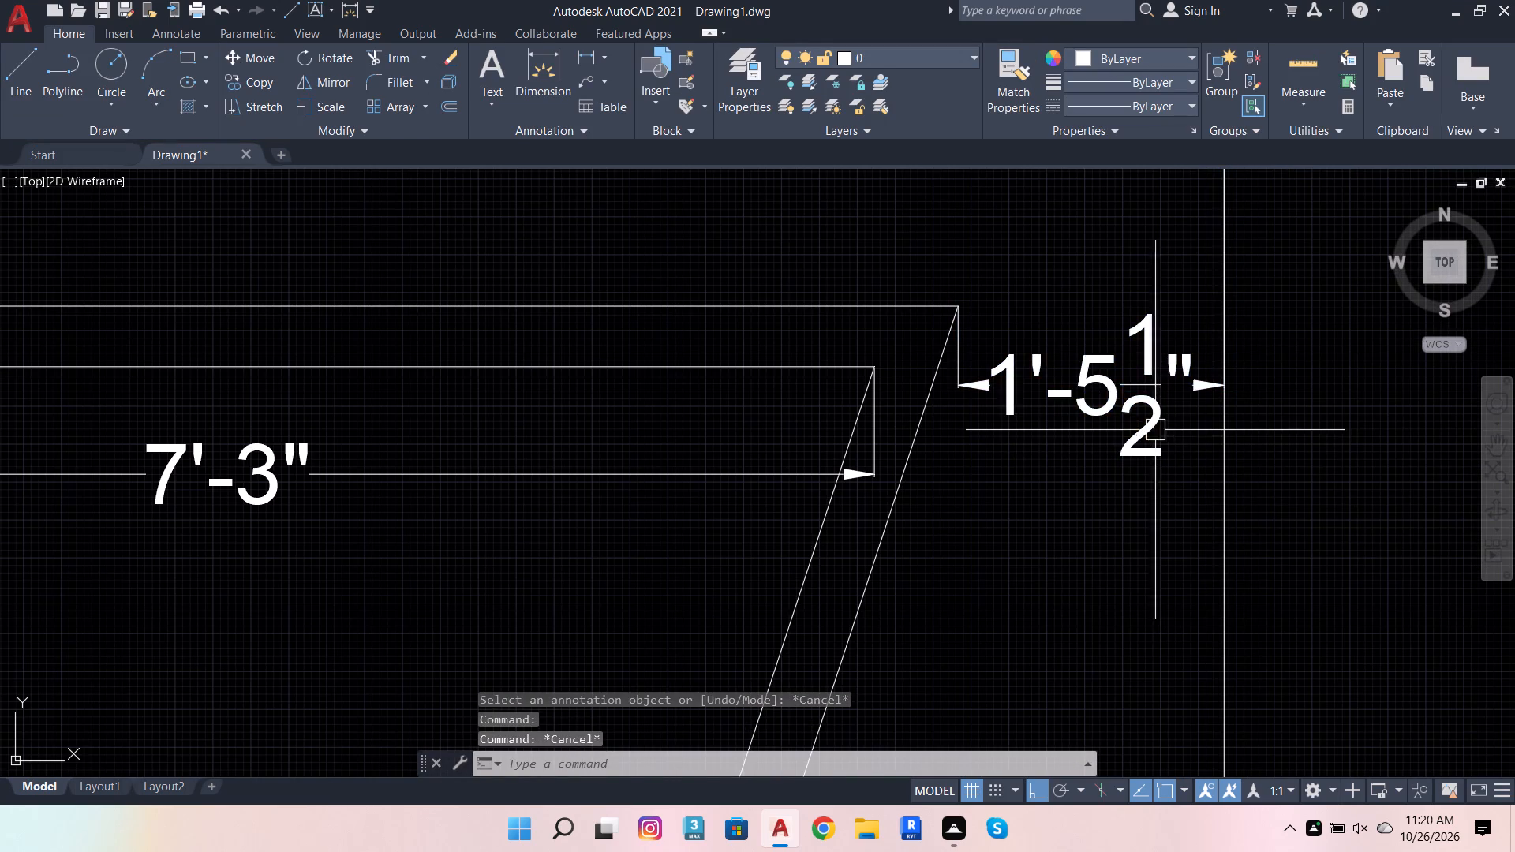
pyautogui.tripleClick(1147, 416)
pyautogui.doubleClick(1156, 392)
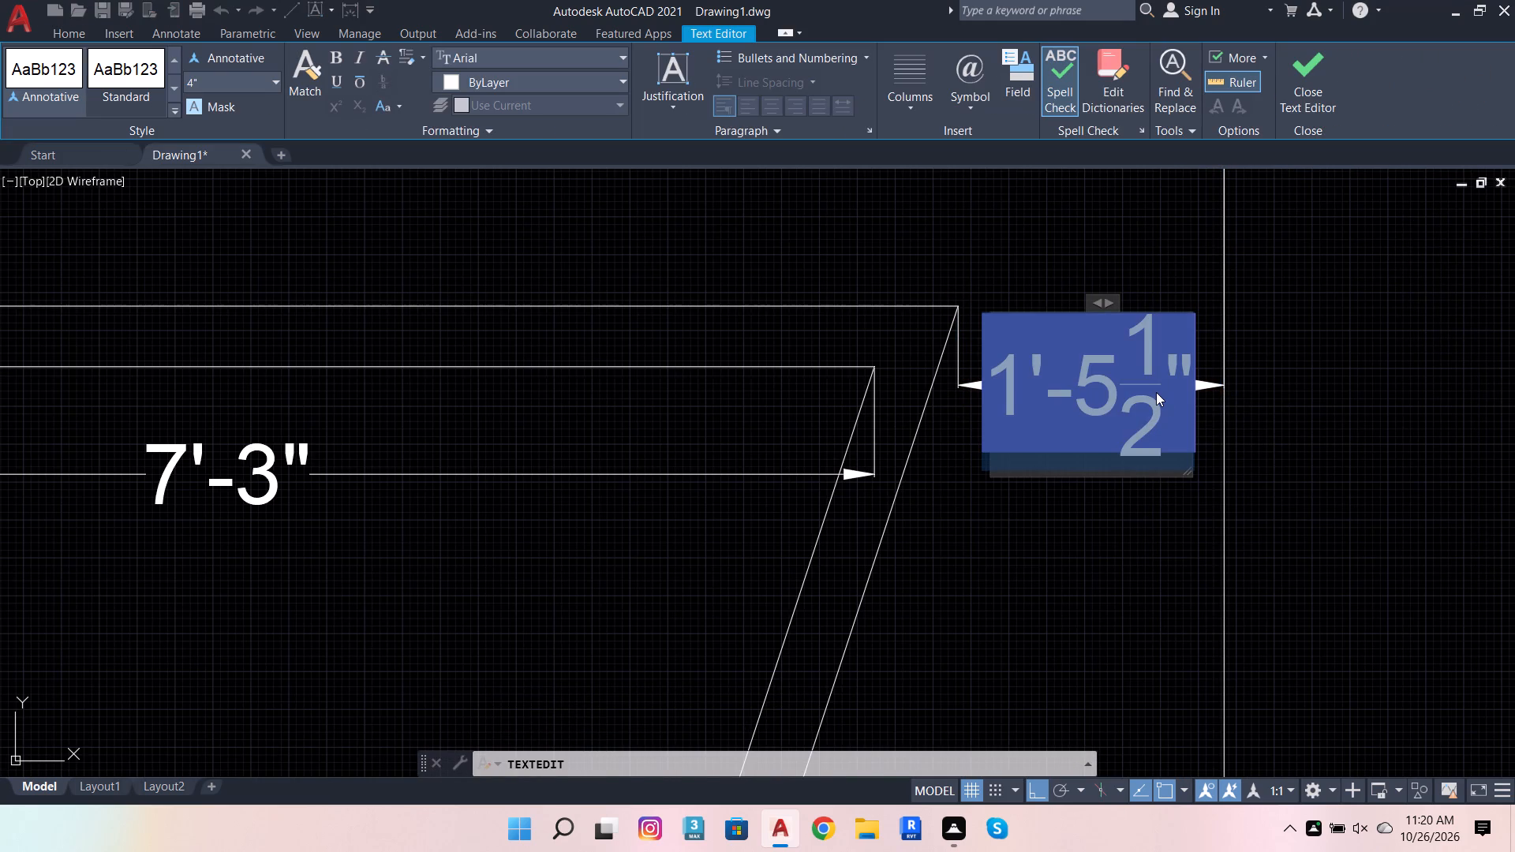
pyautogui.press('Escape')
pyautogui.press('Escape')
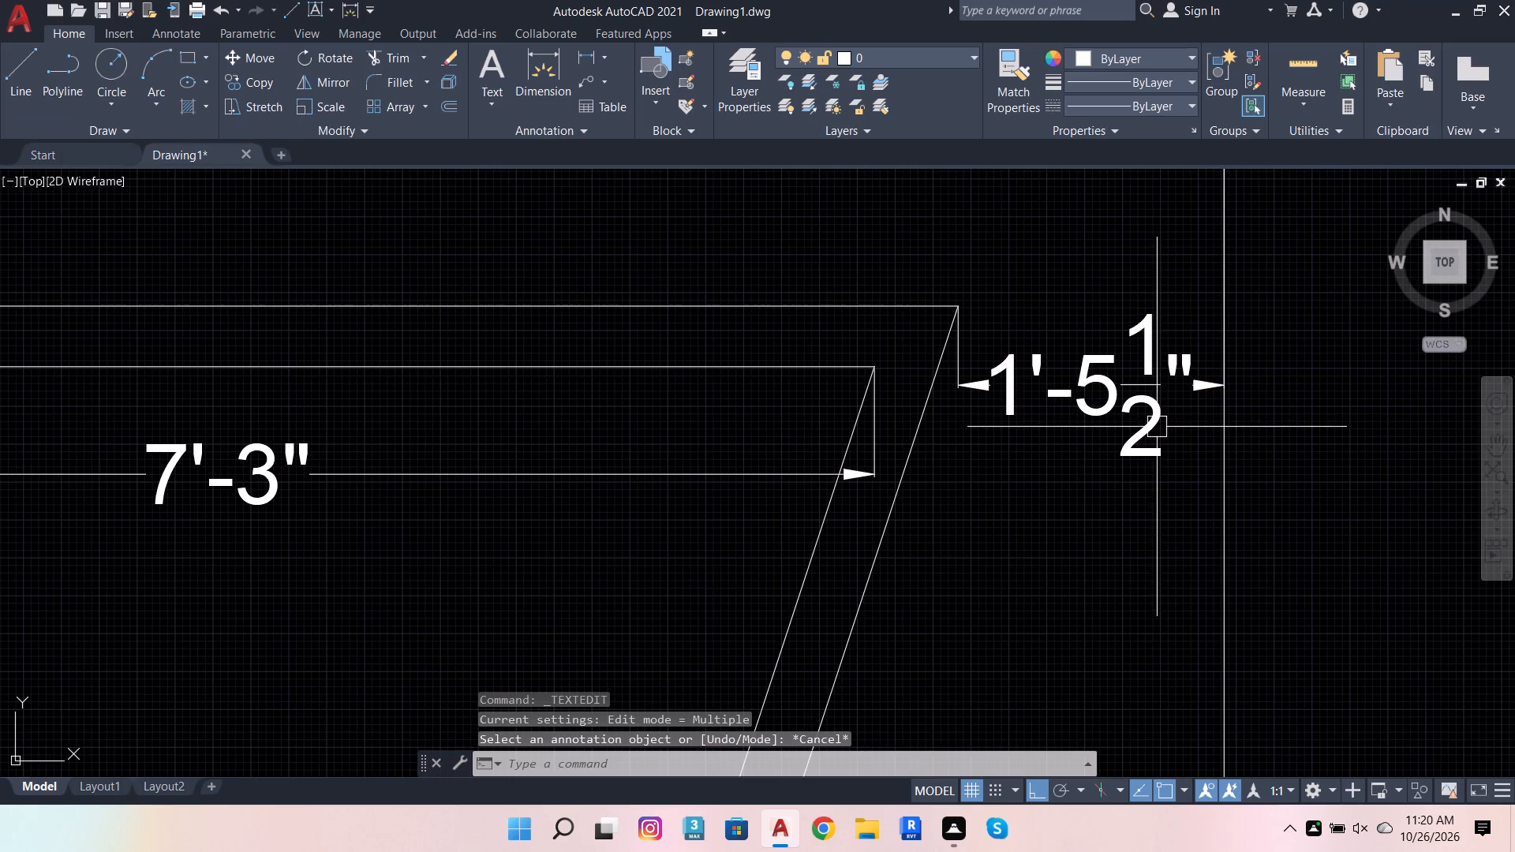
# Override the text of the dimension between the frame's outer corner and the building edge with 1'-2 3/4", using a stacked fraction.
pyautogui.tripleClick(1157, 427)
pyautogui.tripleClick(1156, 427)
pyautogui.doubleClick(1156, 427)
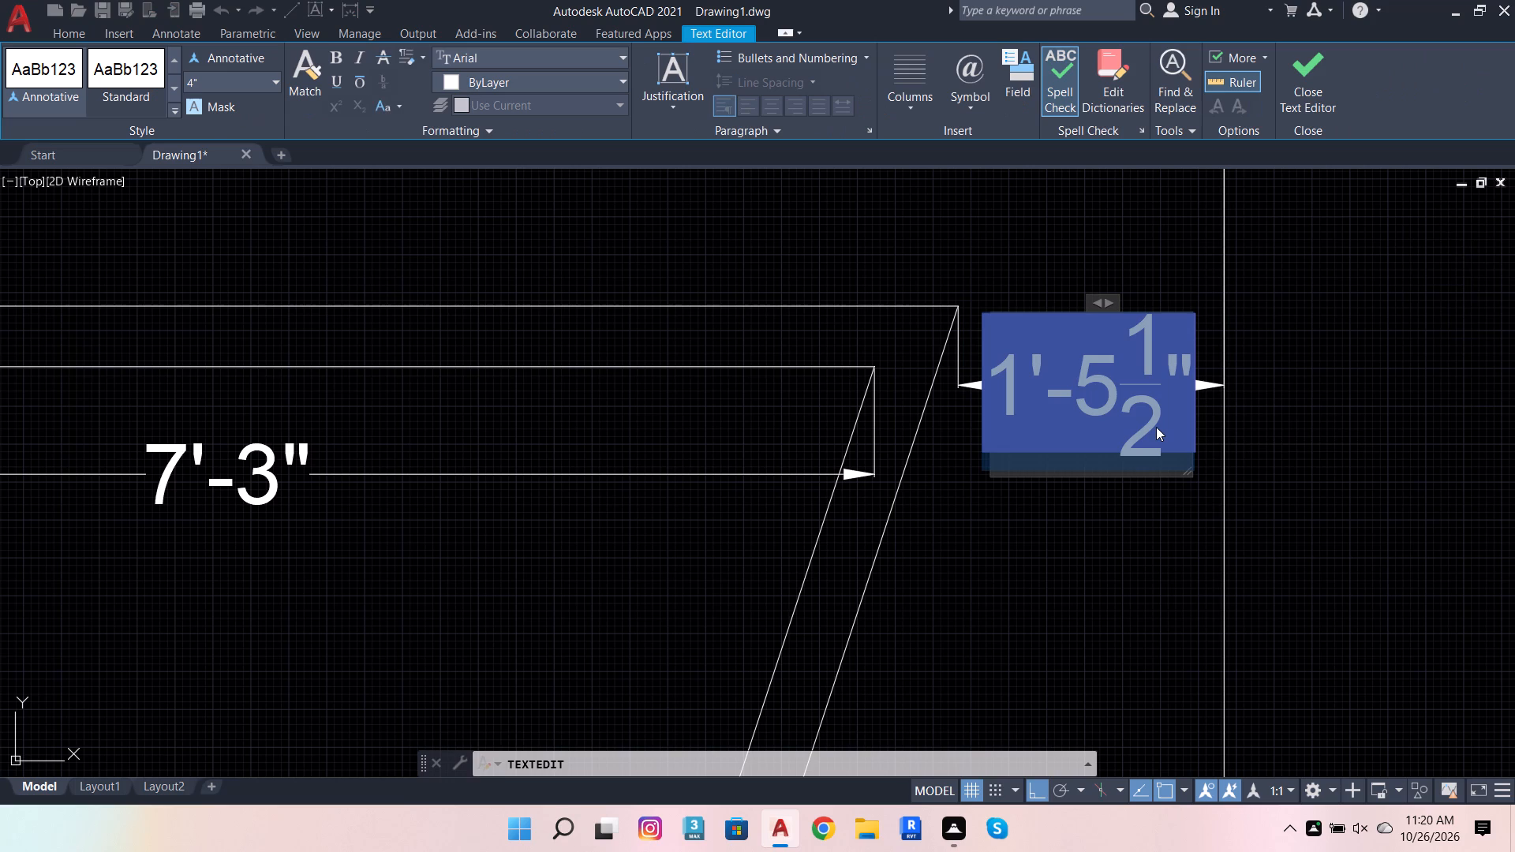
pyautogui.press('BackSpace')
pyautogui.press('1')
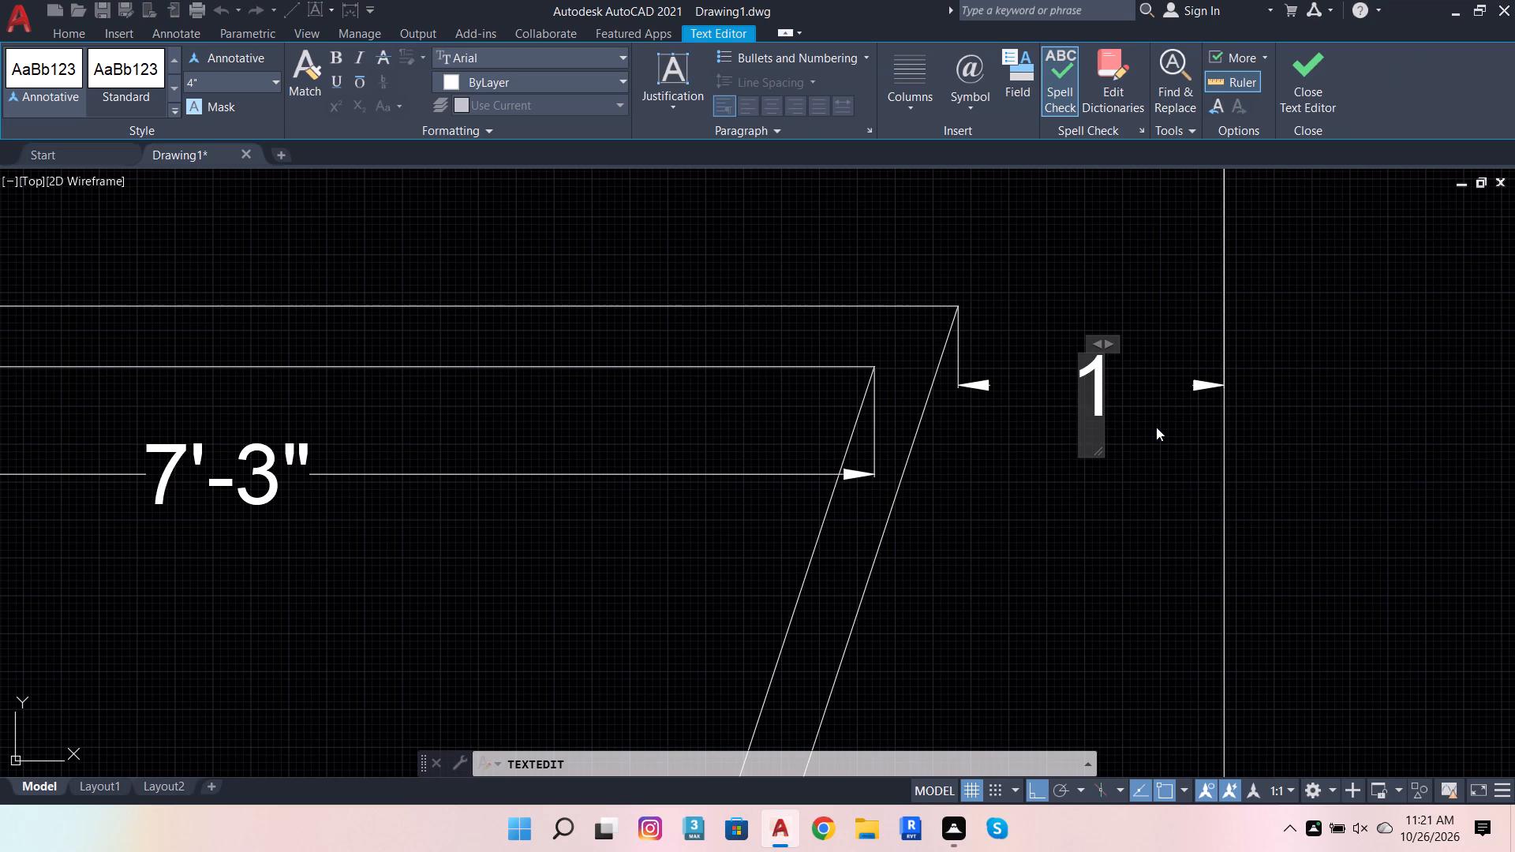
pyautogui.write("'-")
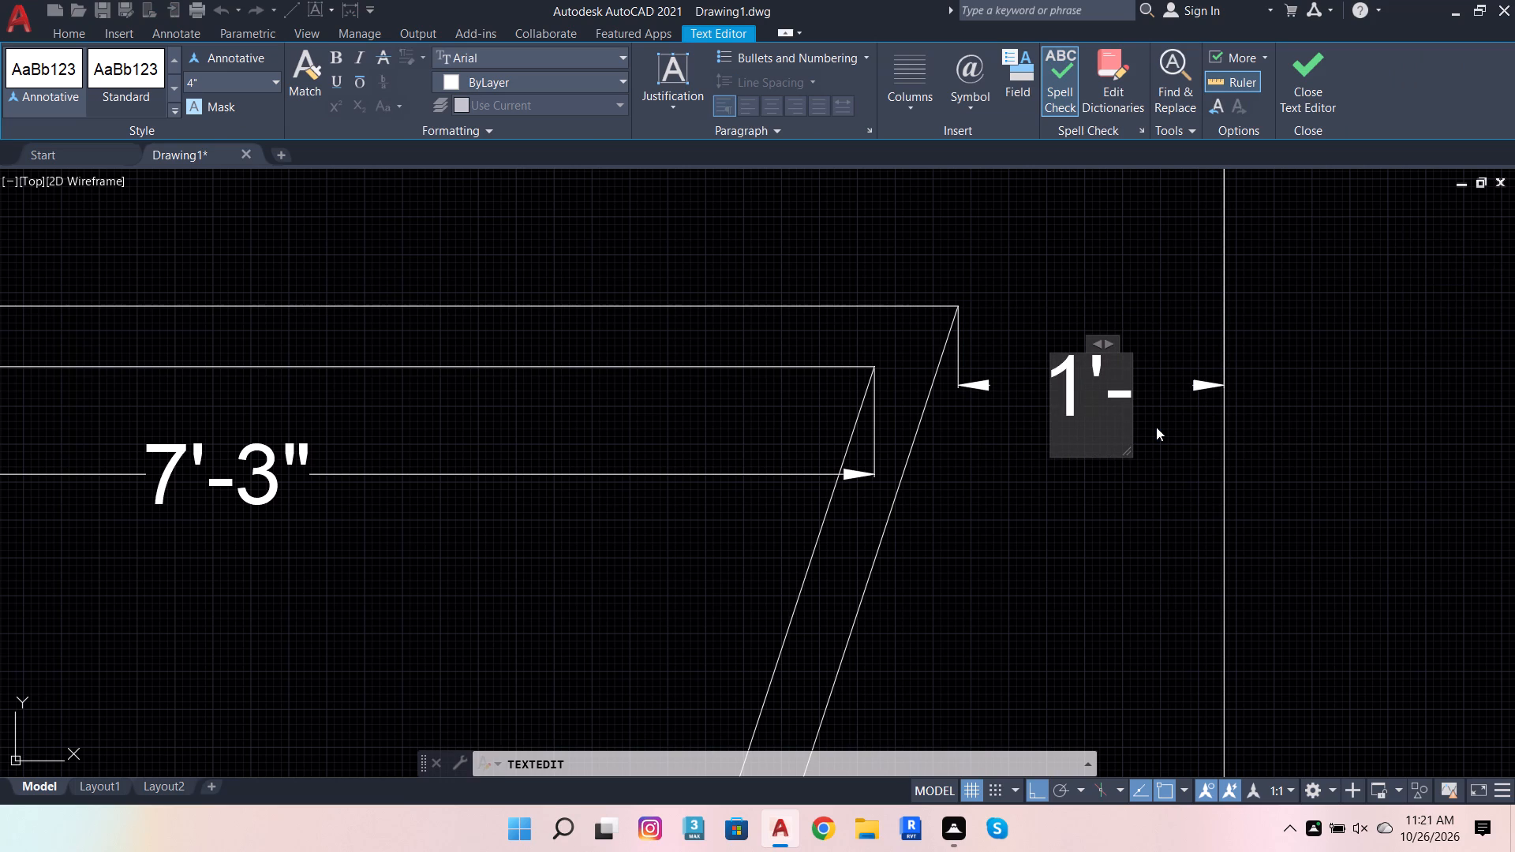
pyautogui.press('2')
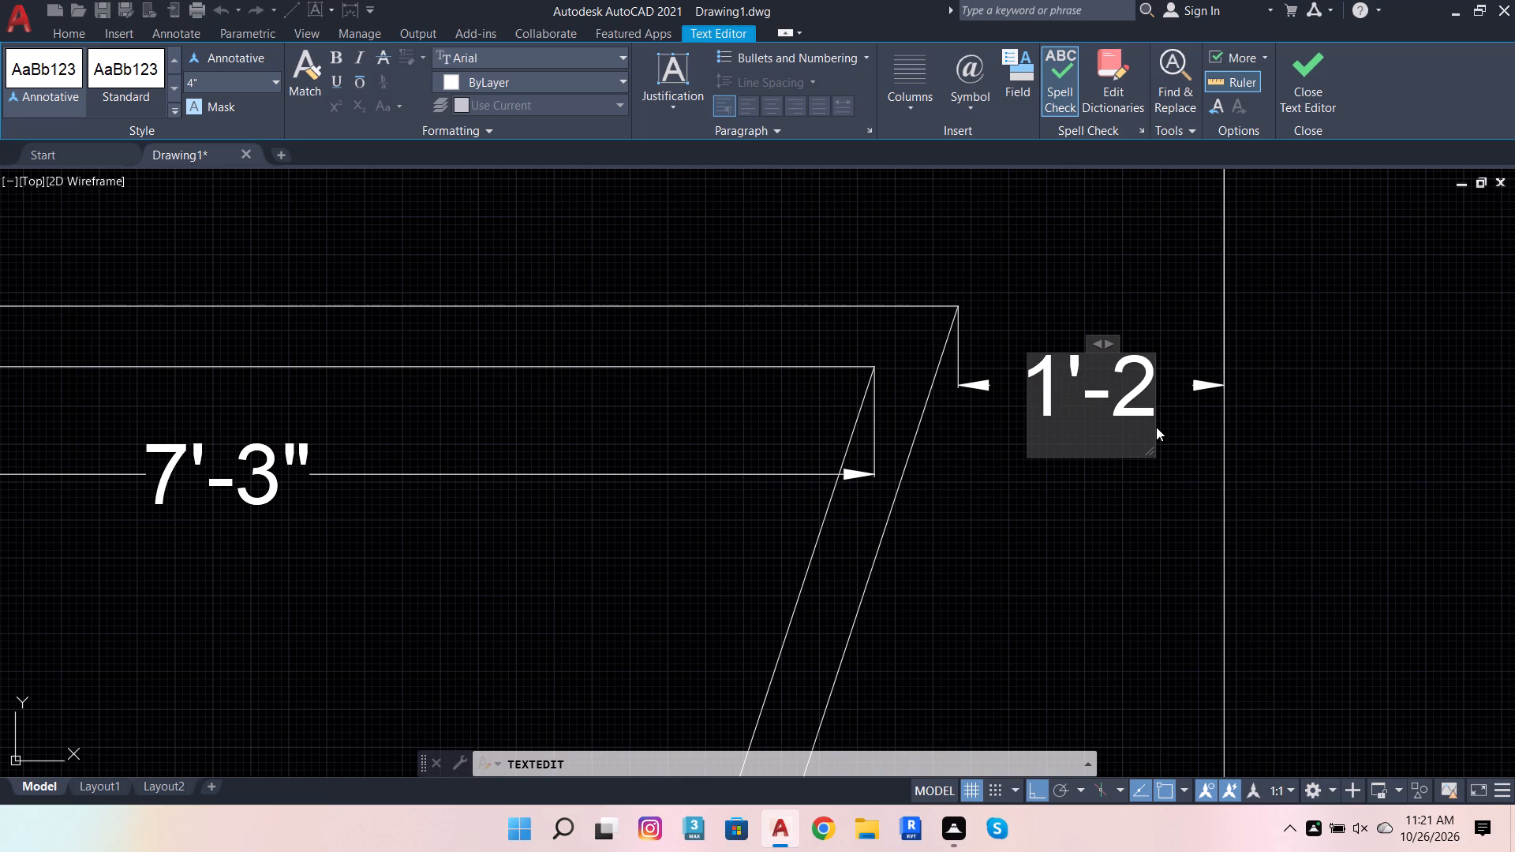
pyautogui.press('space')
pyautogui.write('3/4')
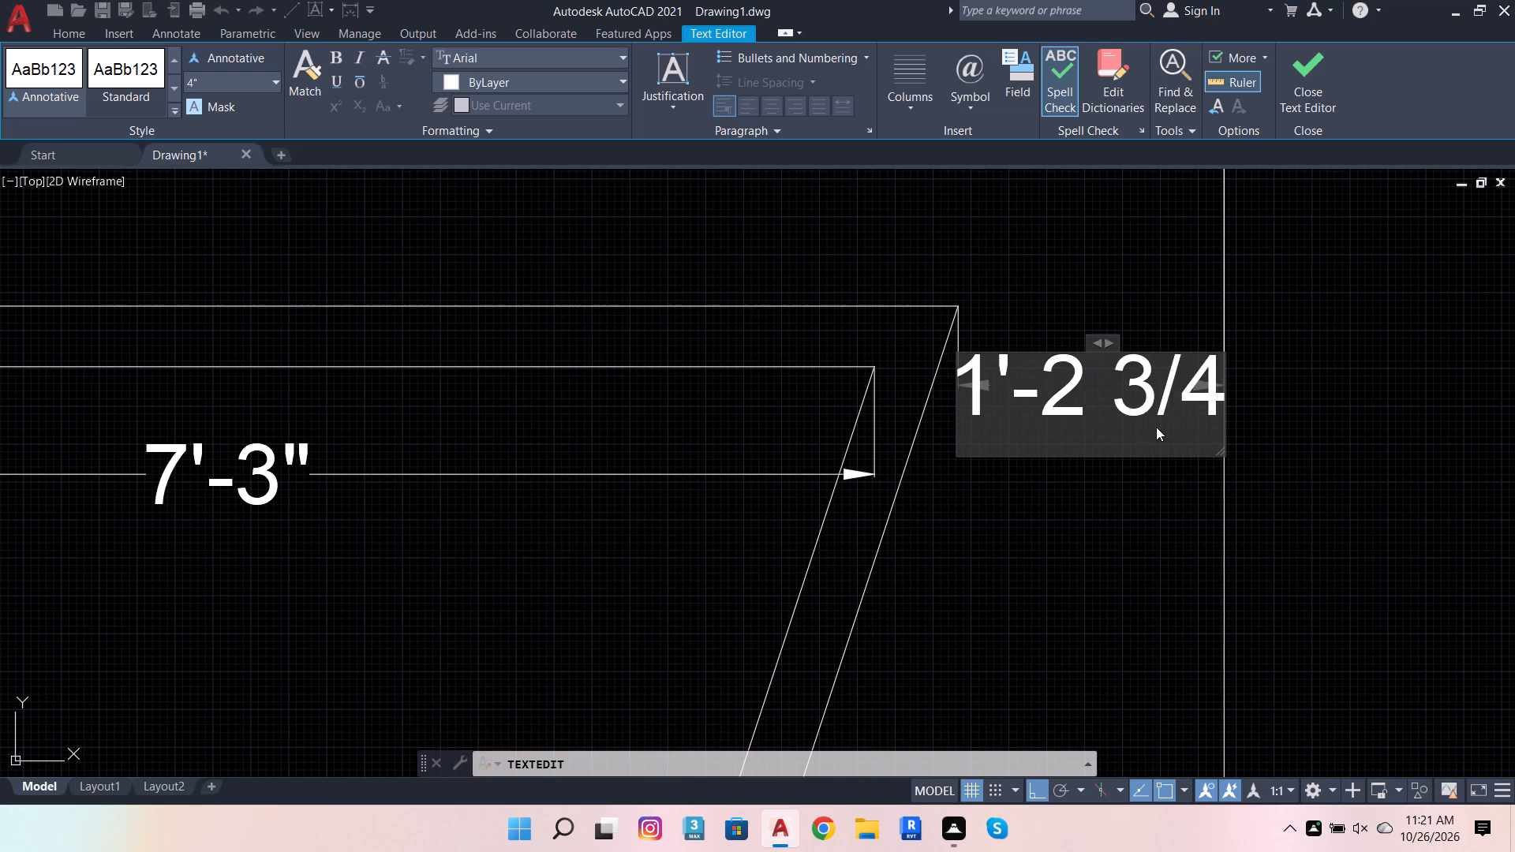
pyautogui.press('Return')
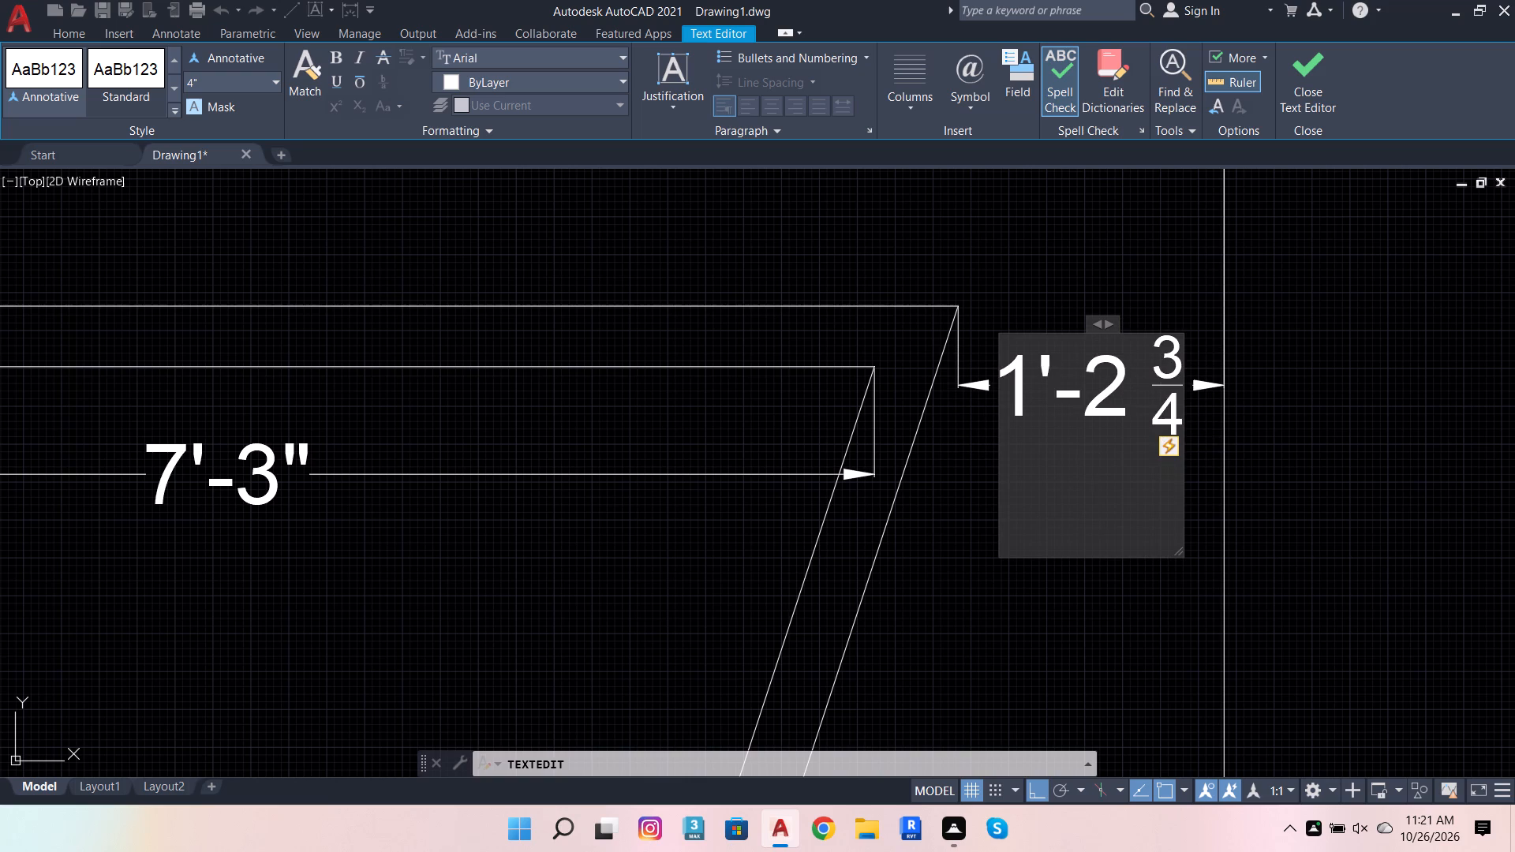
pyautogui.click(1145, 387)
pyautogui.press('BackSpace')
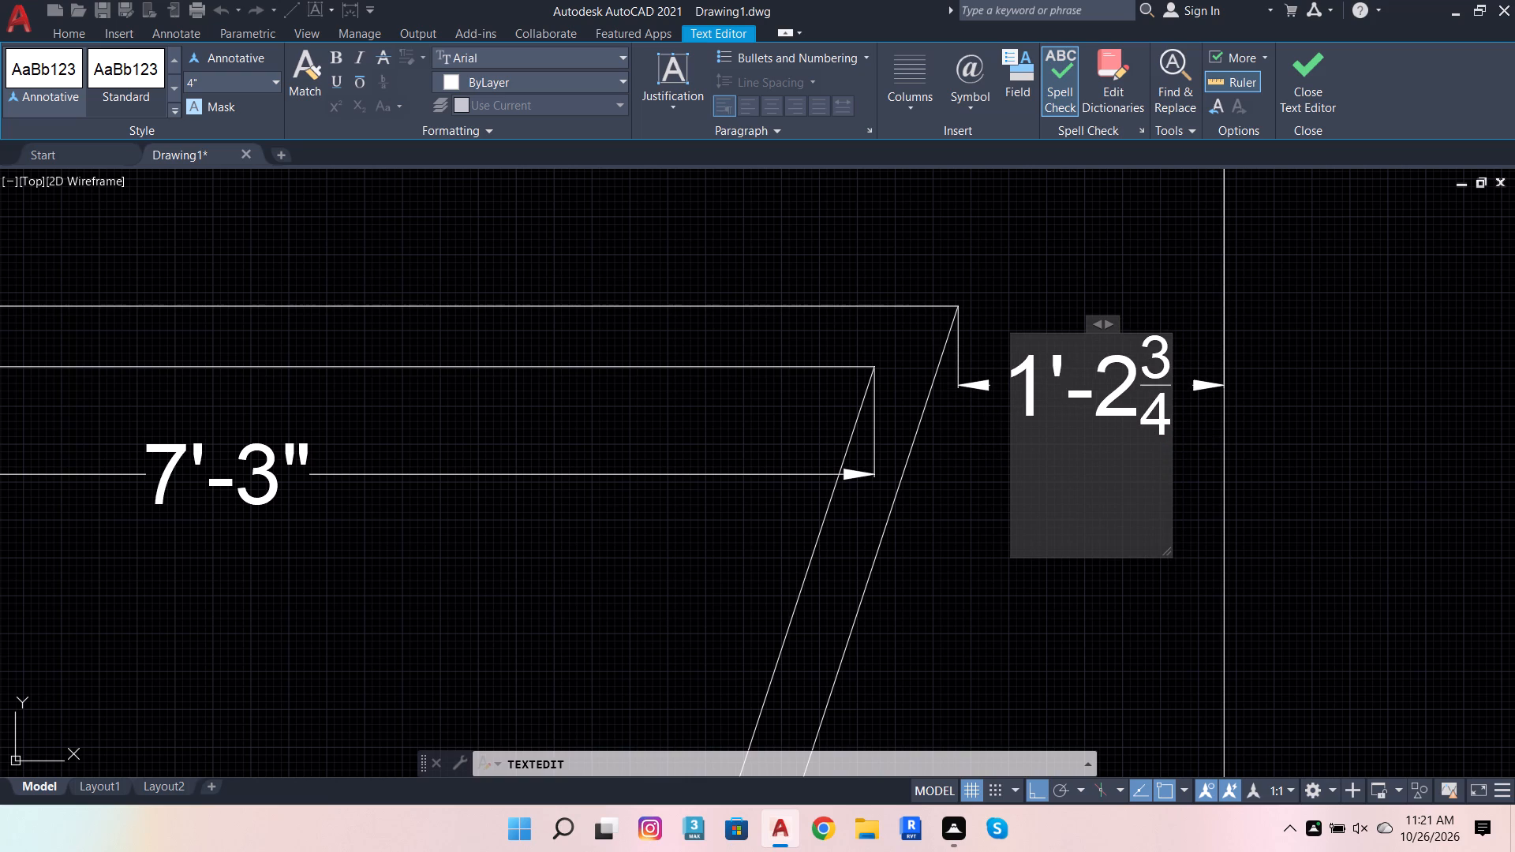
pyautogui.press('Right')
pyautogui.hotkey('shift', '"')
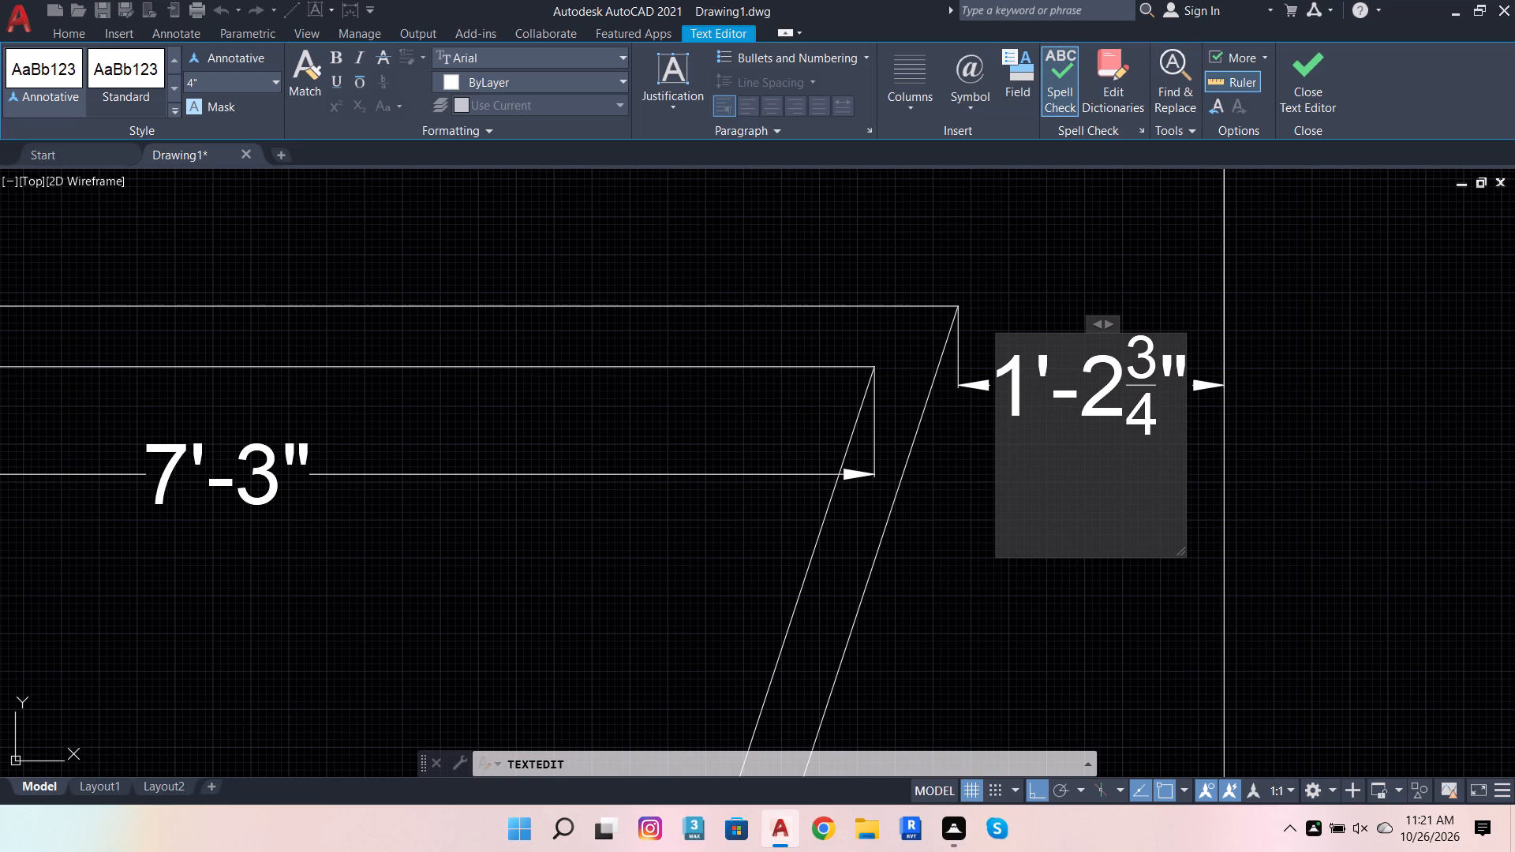
pyautogui.scroll(-2, 1180, 376)
pyautogui.click(1256, 409)
pyautogui.scroll(1, 1124, 377)
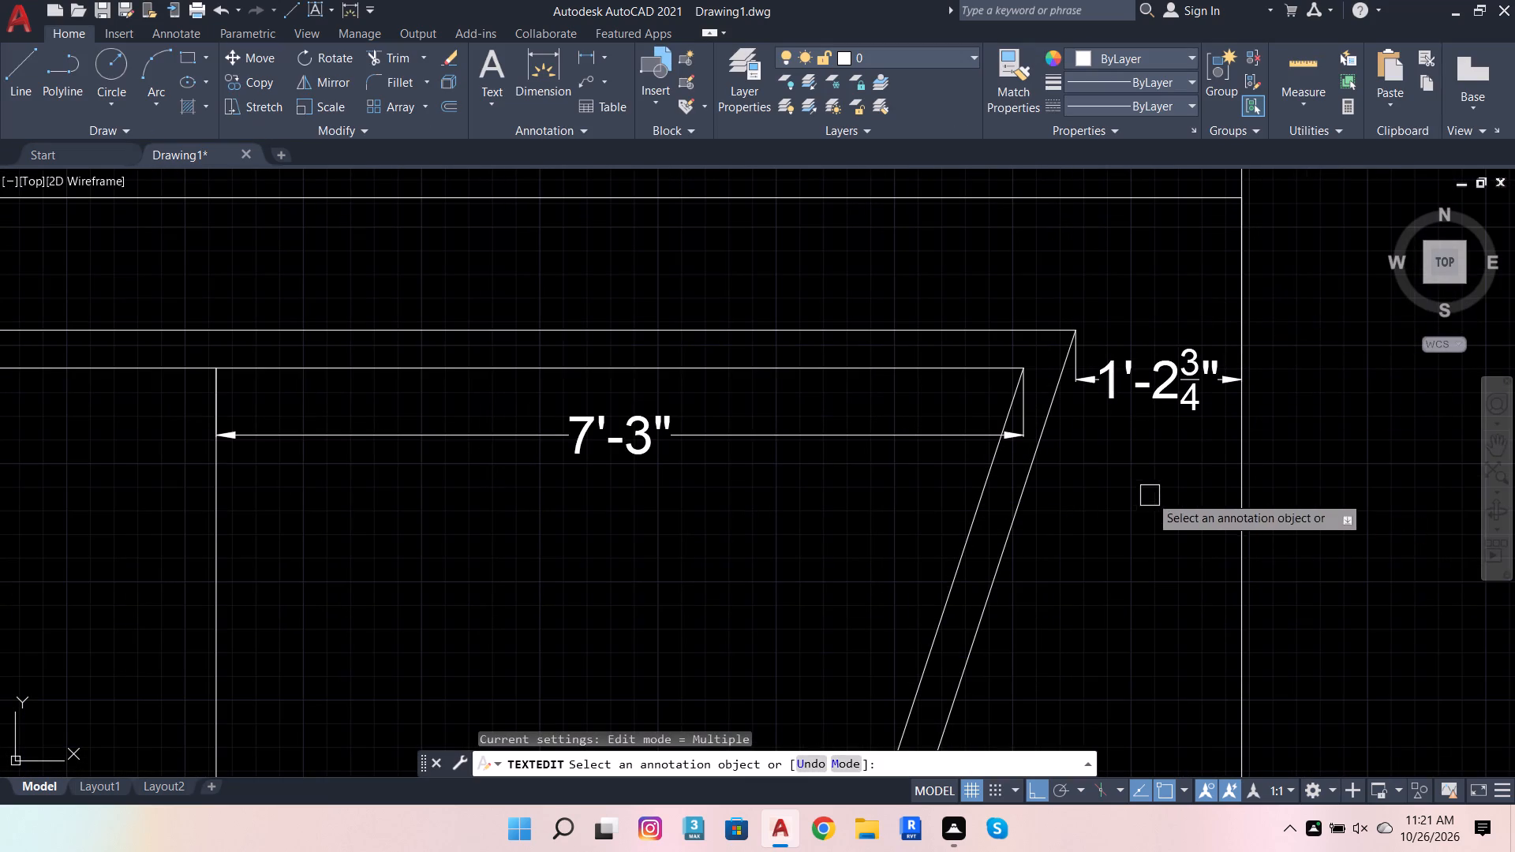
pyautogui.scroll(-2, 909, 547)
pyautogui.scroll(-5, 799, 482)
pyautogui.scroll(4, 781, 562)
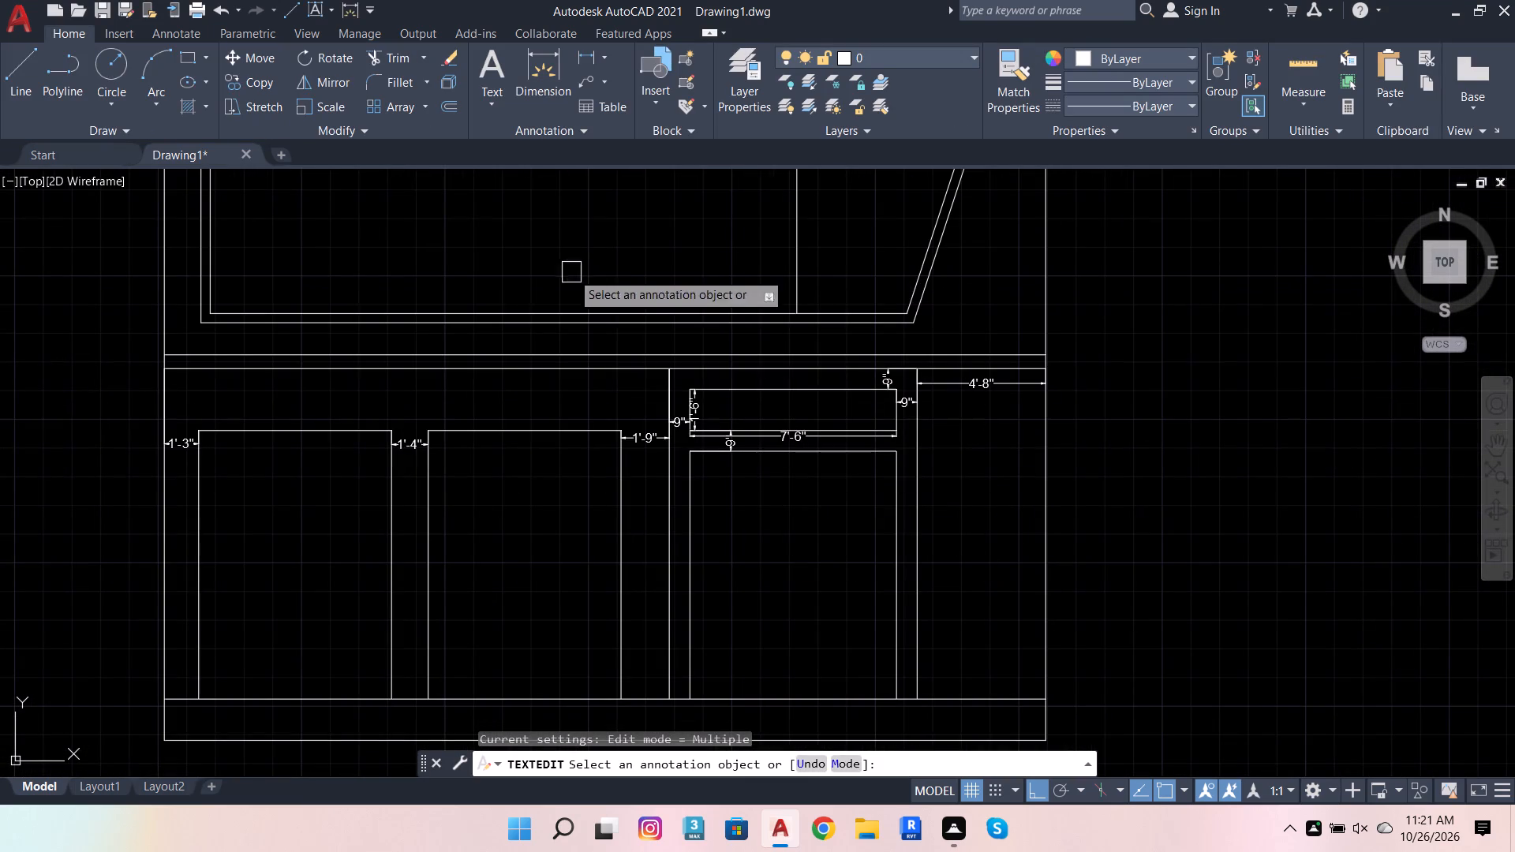
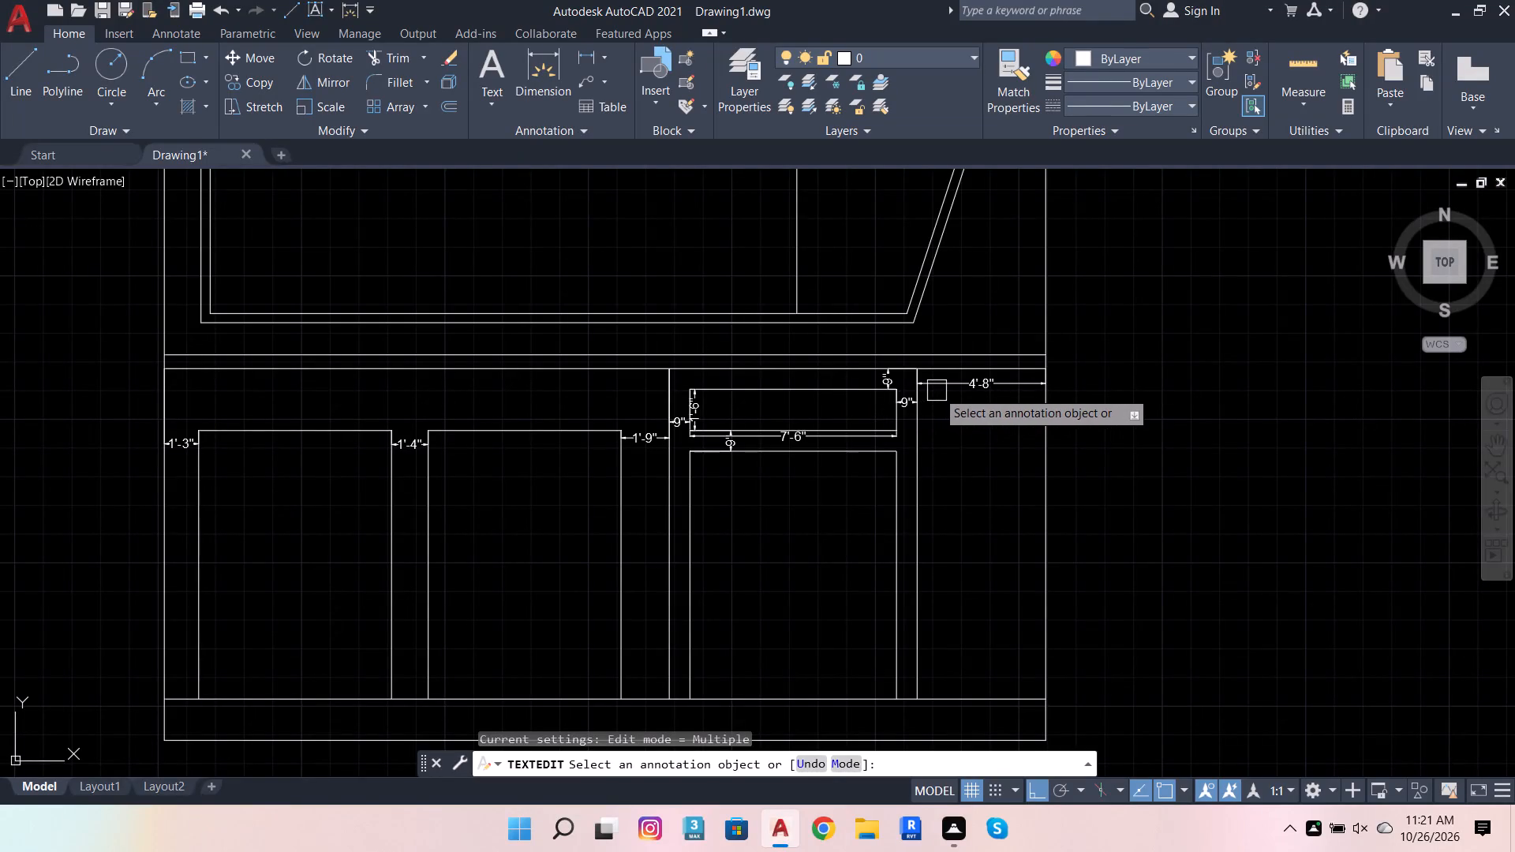
# Dimension the height of the vertical divider inside the middle storey's frame, placing the dimension just to its right.
pyautogui.scroll(-3, 866, 383)
pyautogui.scroll(2, 845, 327)
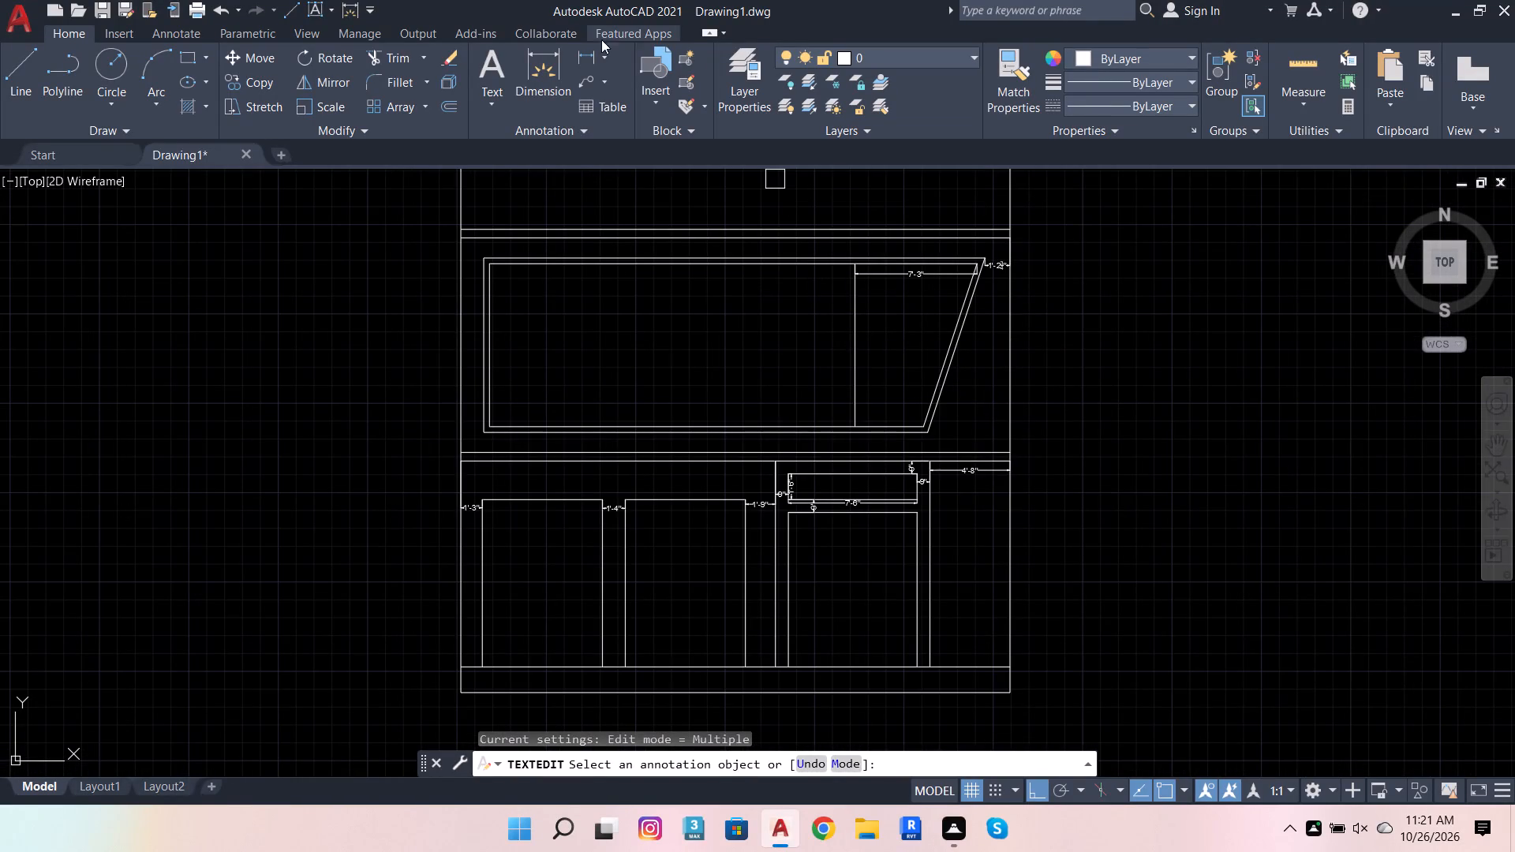
pyautogui.click(553, 59)
pyautogui.click(859, 347)
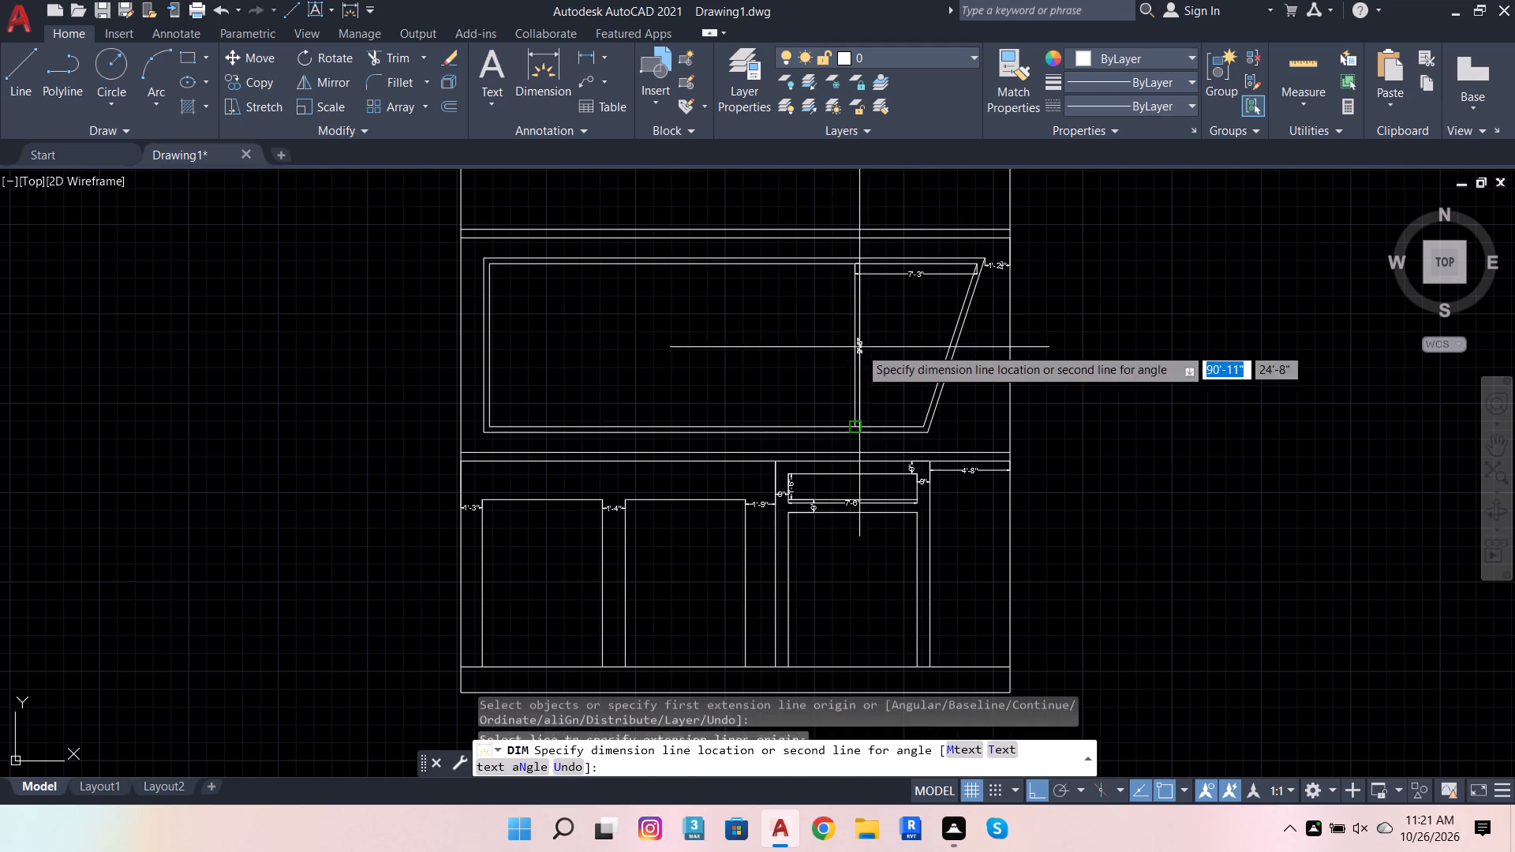
pyautogui.scroll(4, 900, 350)
pyautogui.click(751, 370)
# Dimension the vertical gap between the band's lower line and the frame's outer upper-left corner, placing it just inside the frame's left end.
pyautogui.scroll(-4, 910, 368)
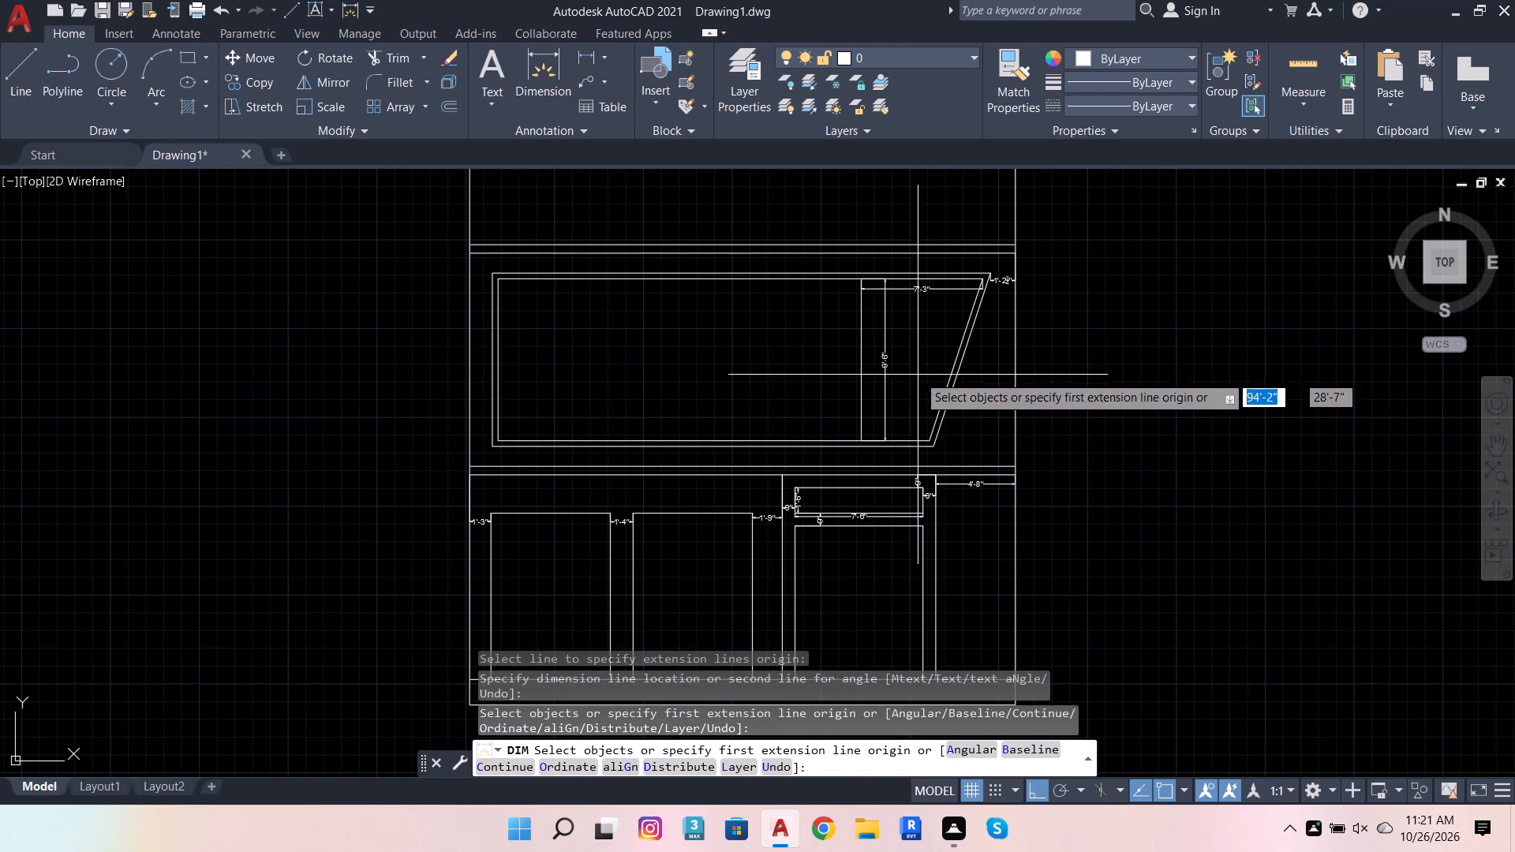
pyautogui.scroll(2, 923, 269)
pyautogui.scroll(-3, 704, 400)
pyautogui.scroll(3, 503, 378)
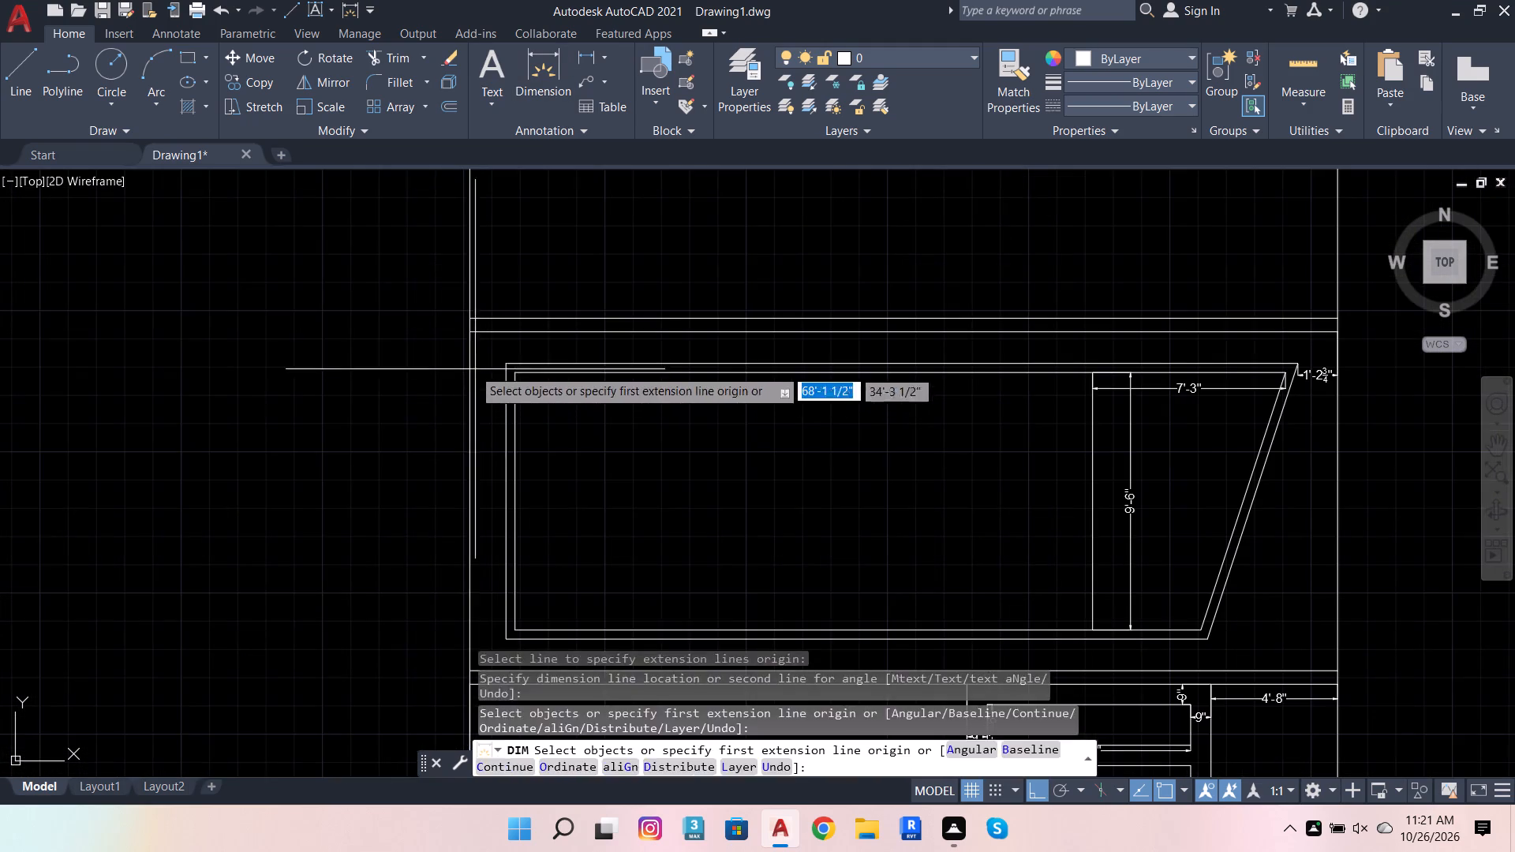
pyautogui.scroll(2, 465, 328)
pyautogui.click(469, 327)
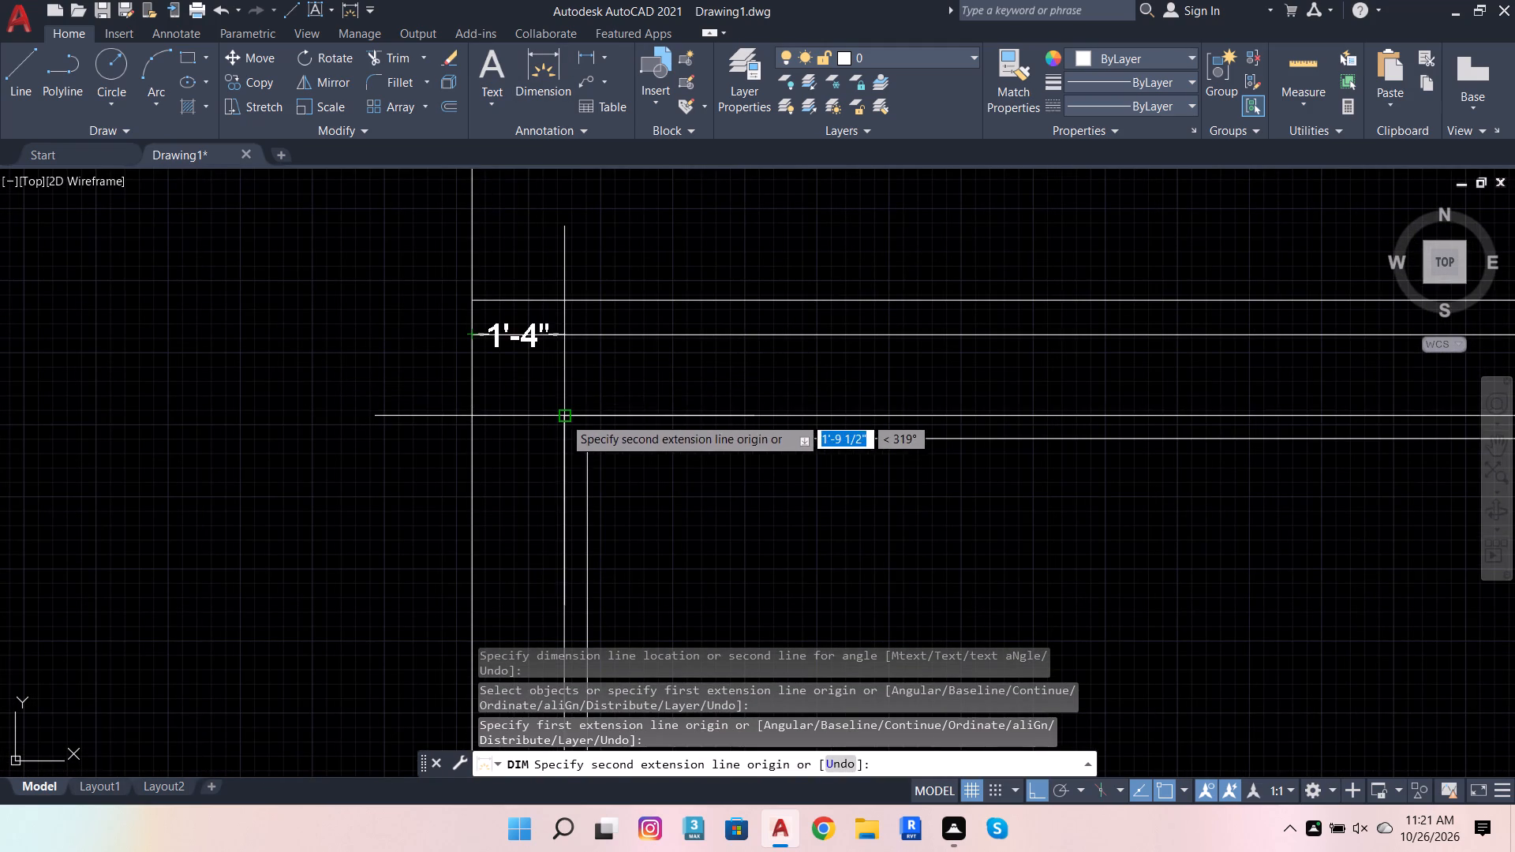
pyautogui.click(563, 413)
pyautogui.click(679, 373)
pyautogui.scroll(-3, 679, 393)
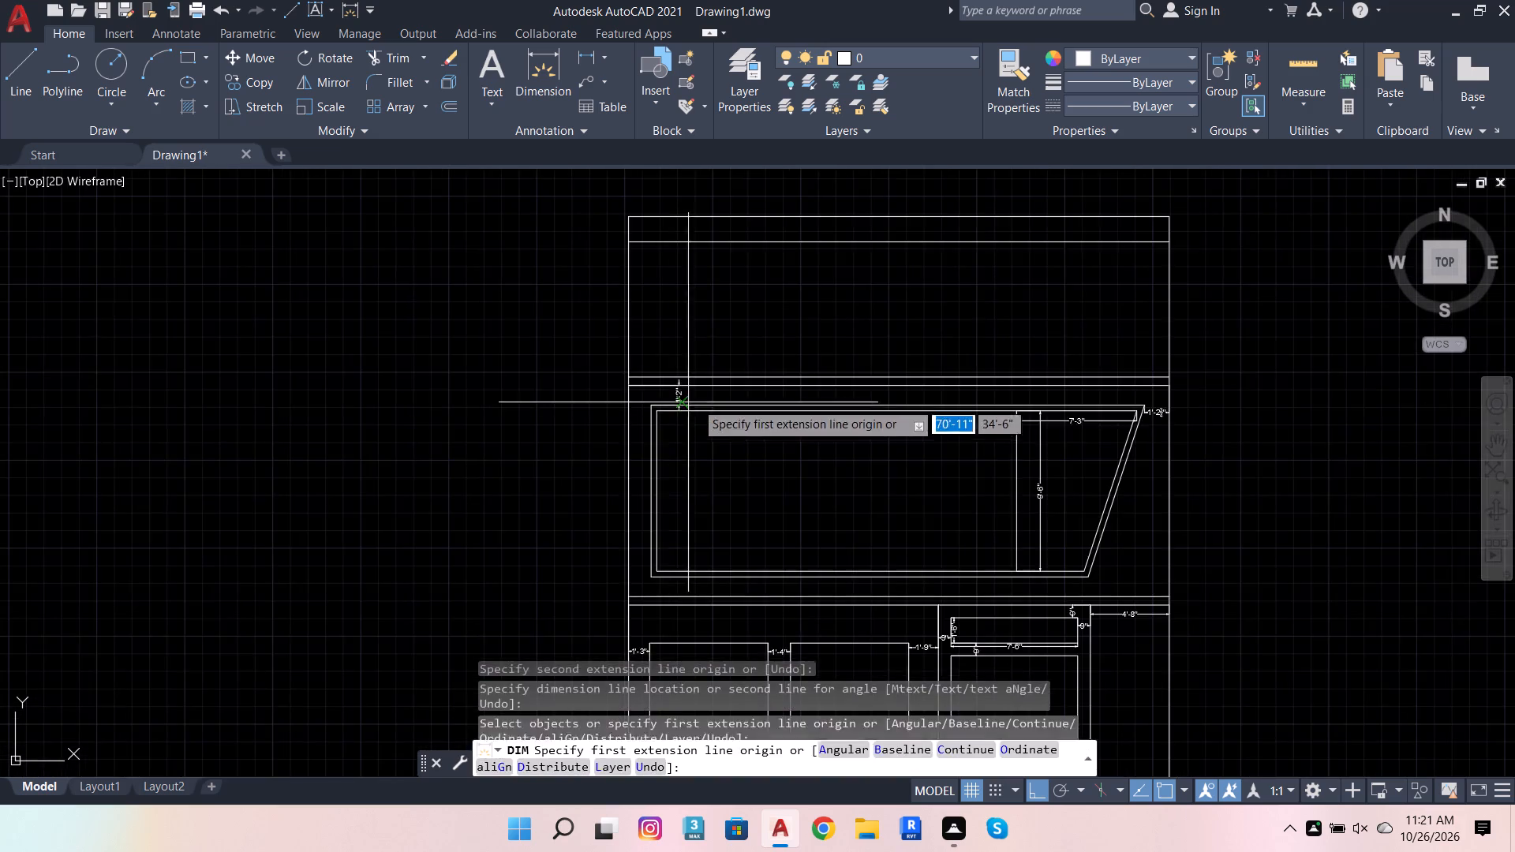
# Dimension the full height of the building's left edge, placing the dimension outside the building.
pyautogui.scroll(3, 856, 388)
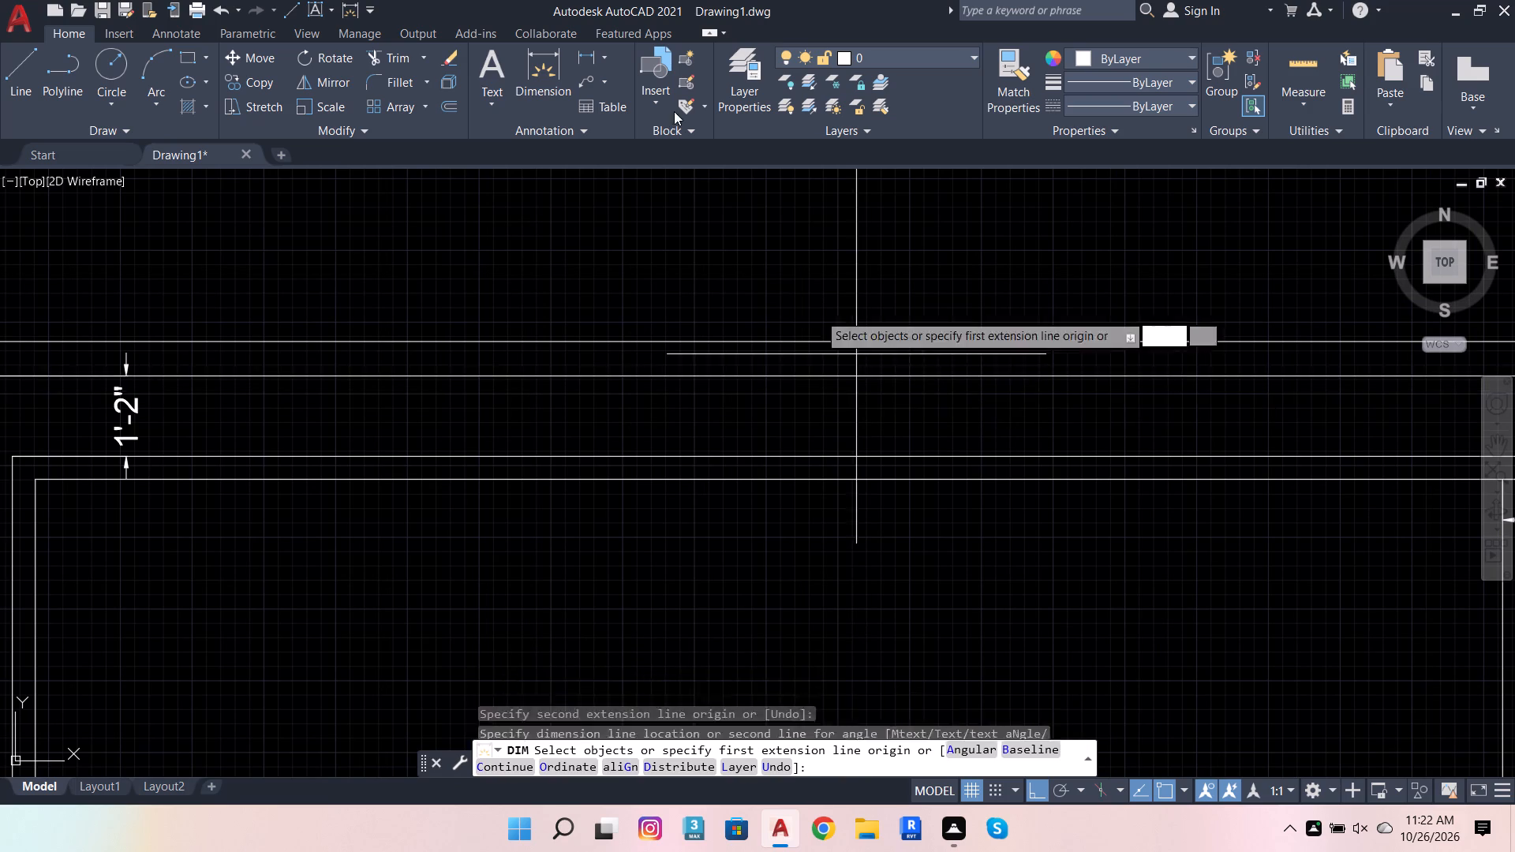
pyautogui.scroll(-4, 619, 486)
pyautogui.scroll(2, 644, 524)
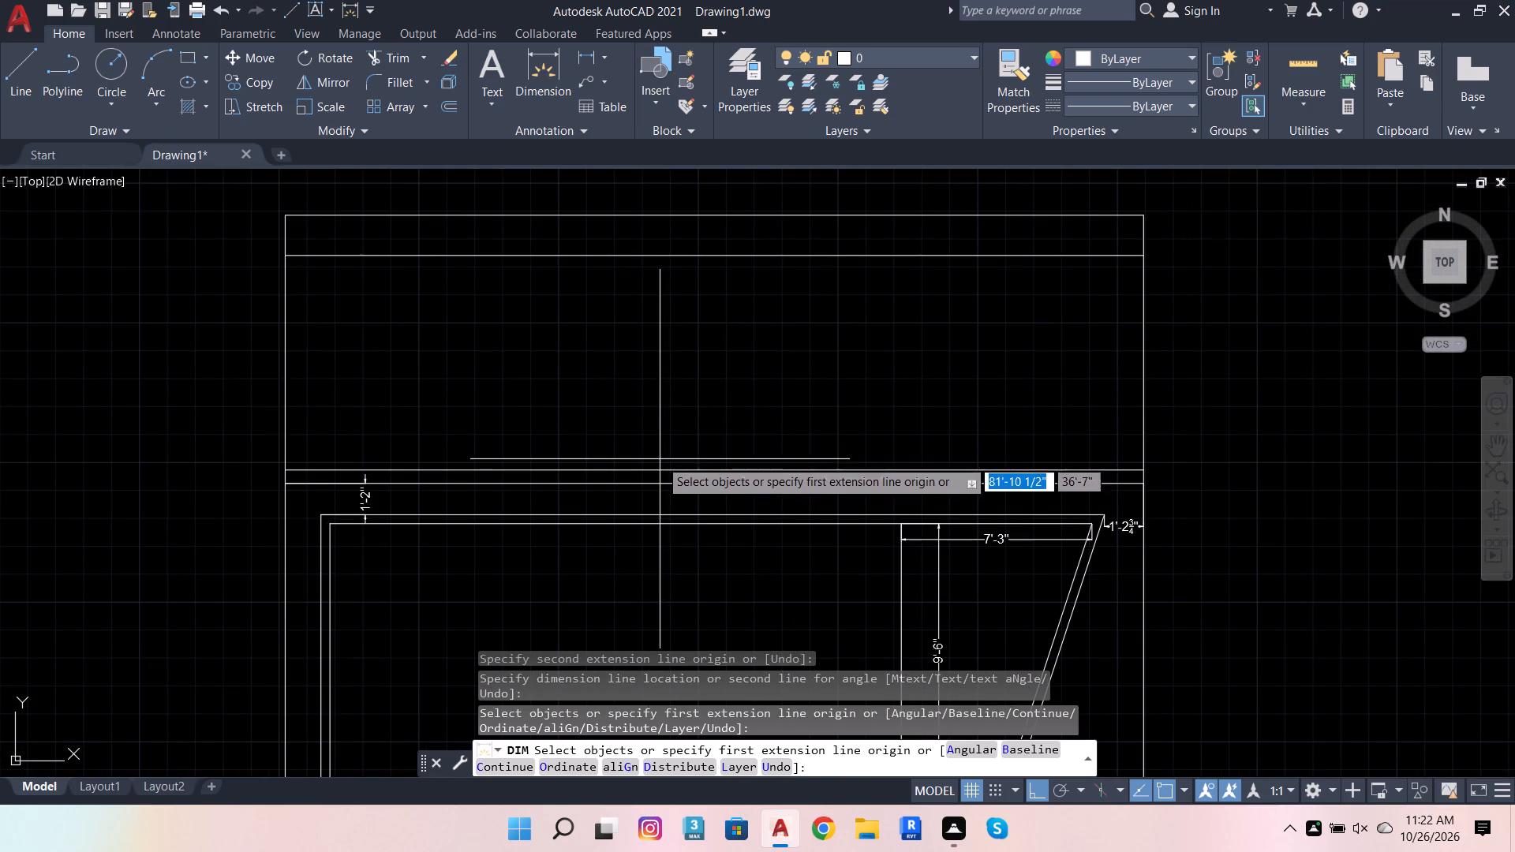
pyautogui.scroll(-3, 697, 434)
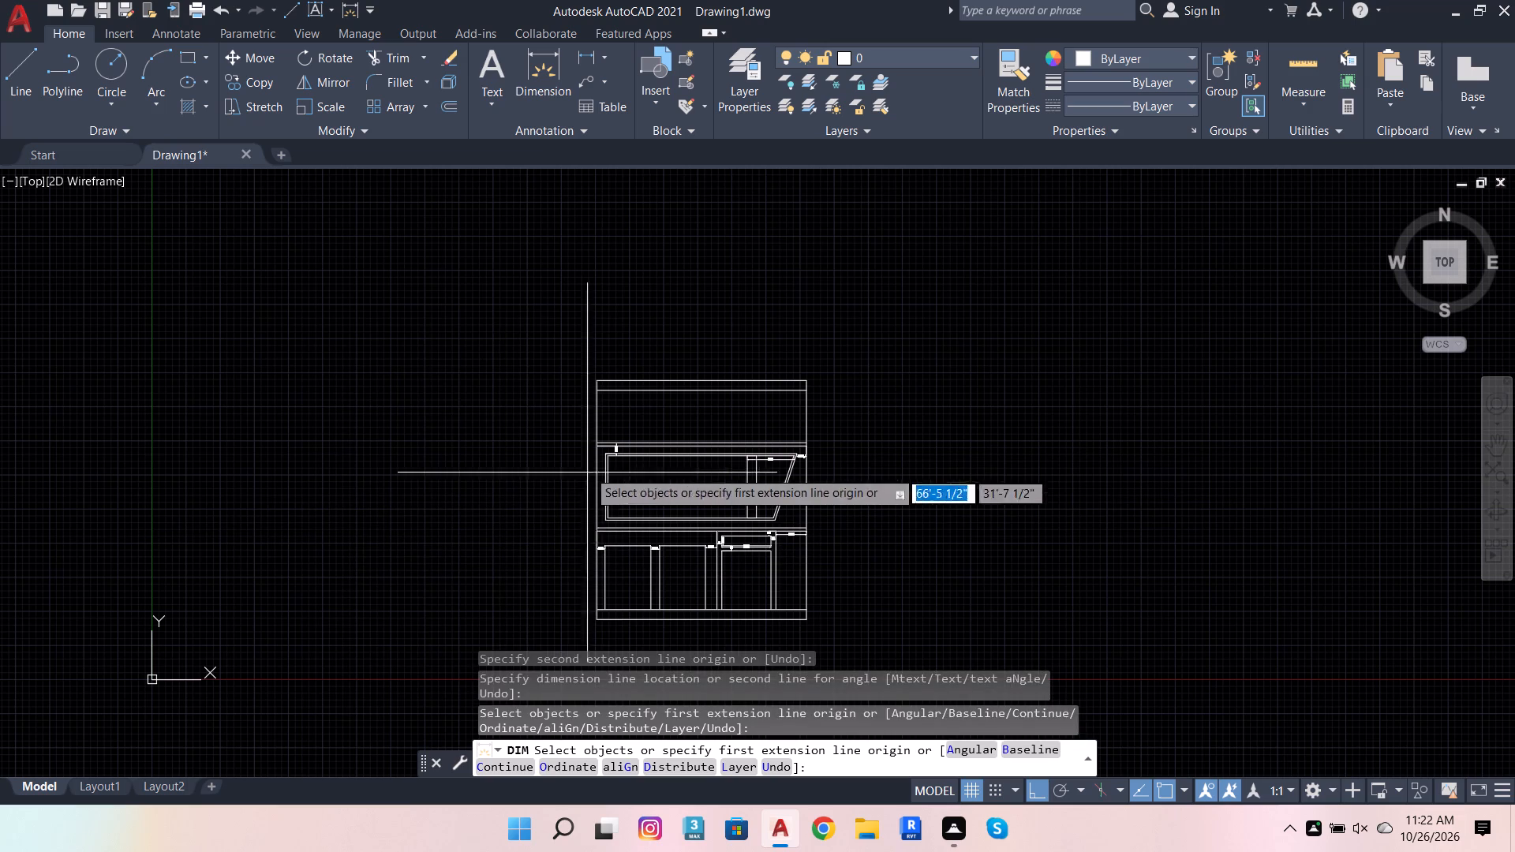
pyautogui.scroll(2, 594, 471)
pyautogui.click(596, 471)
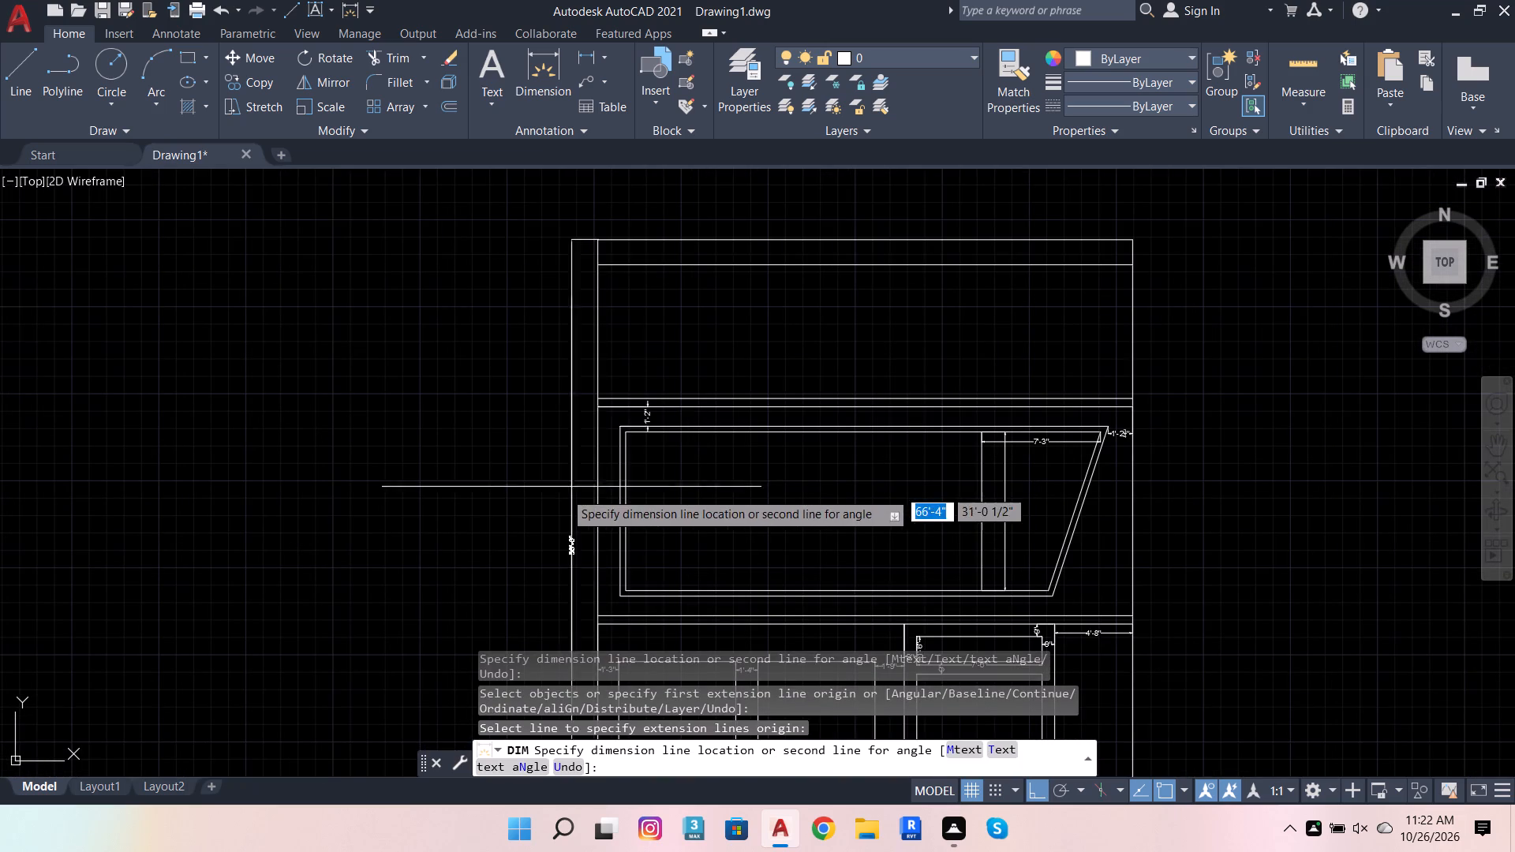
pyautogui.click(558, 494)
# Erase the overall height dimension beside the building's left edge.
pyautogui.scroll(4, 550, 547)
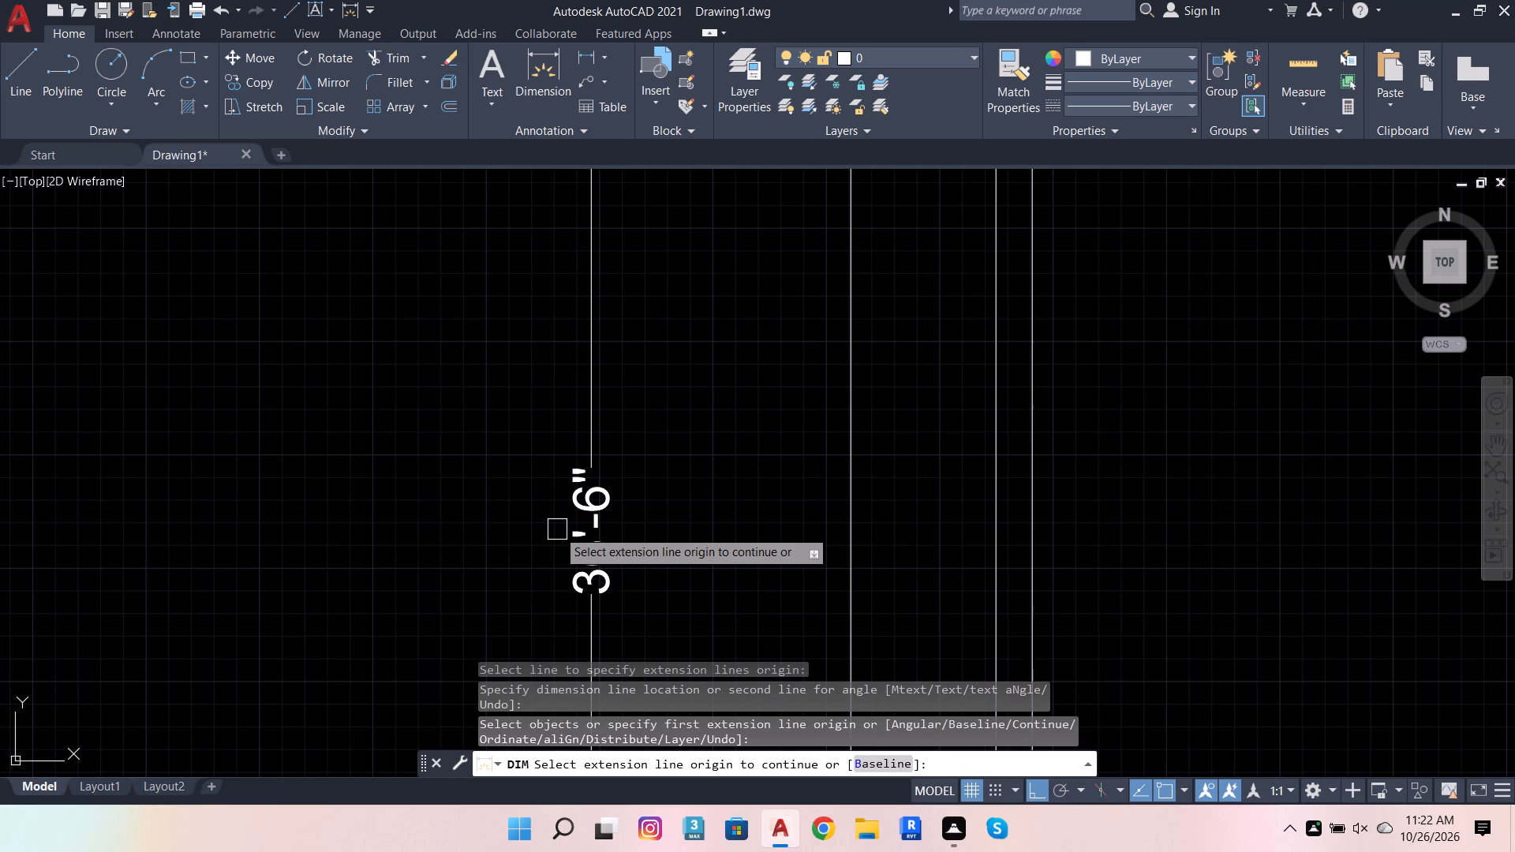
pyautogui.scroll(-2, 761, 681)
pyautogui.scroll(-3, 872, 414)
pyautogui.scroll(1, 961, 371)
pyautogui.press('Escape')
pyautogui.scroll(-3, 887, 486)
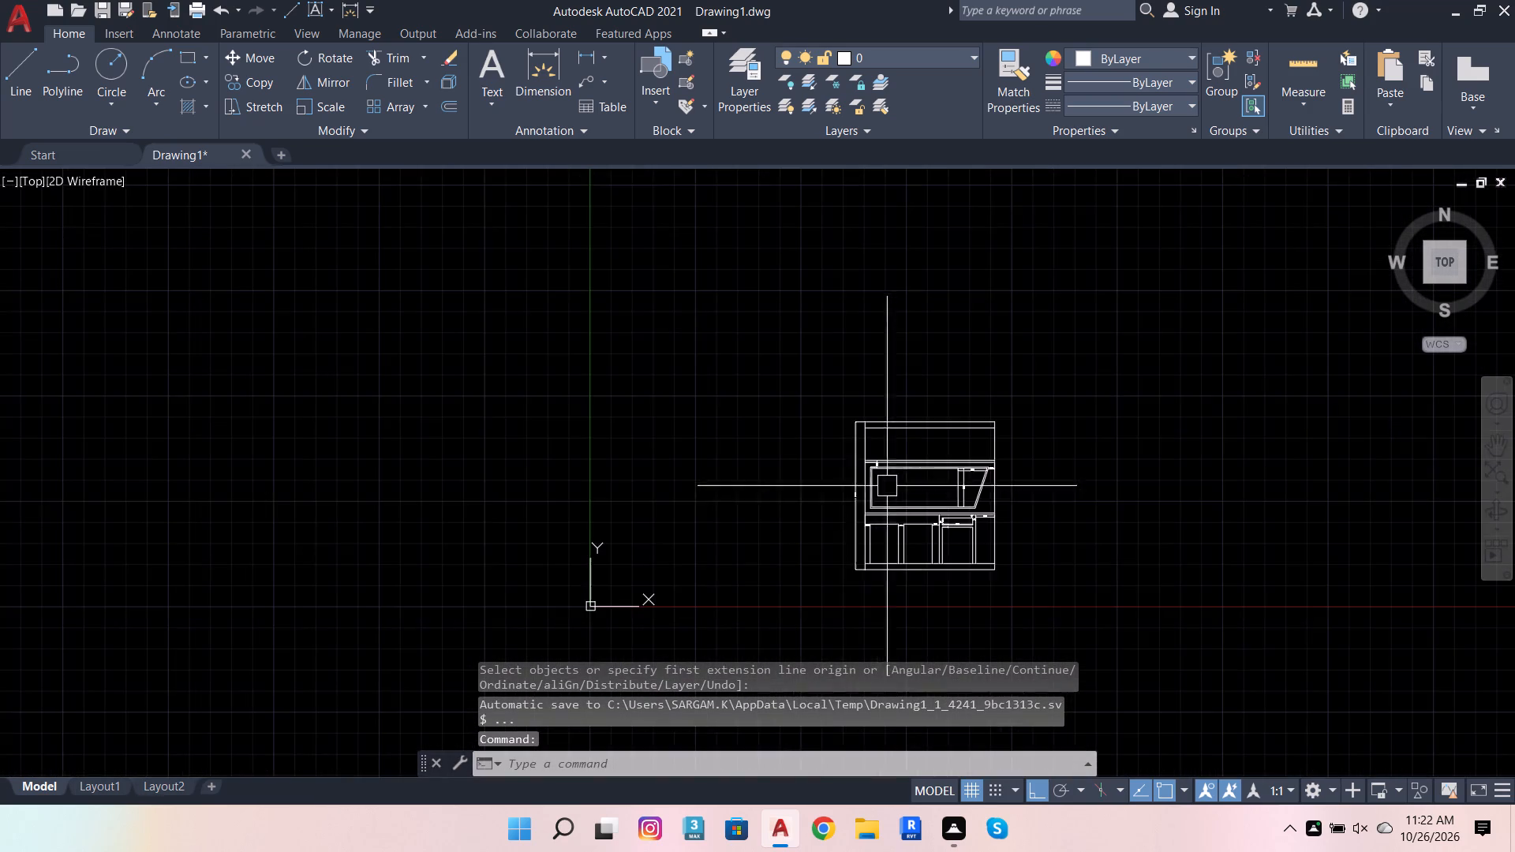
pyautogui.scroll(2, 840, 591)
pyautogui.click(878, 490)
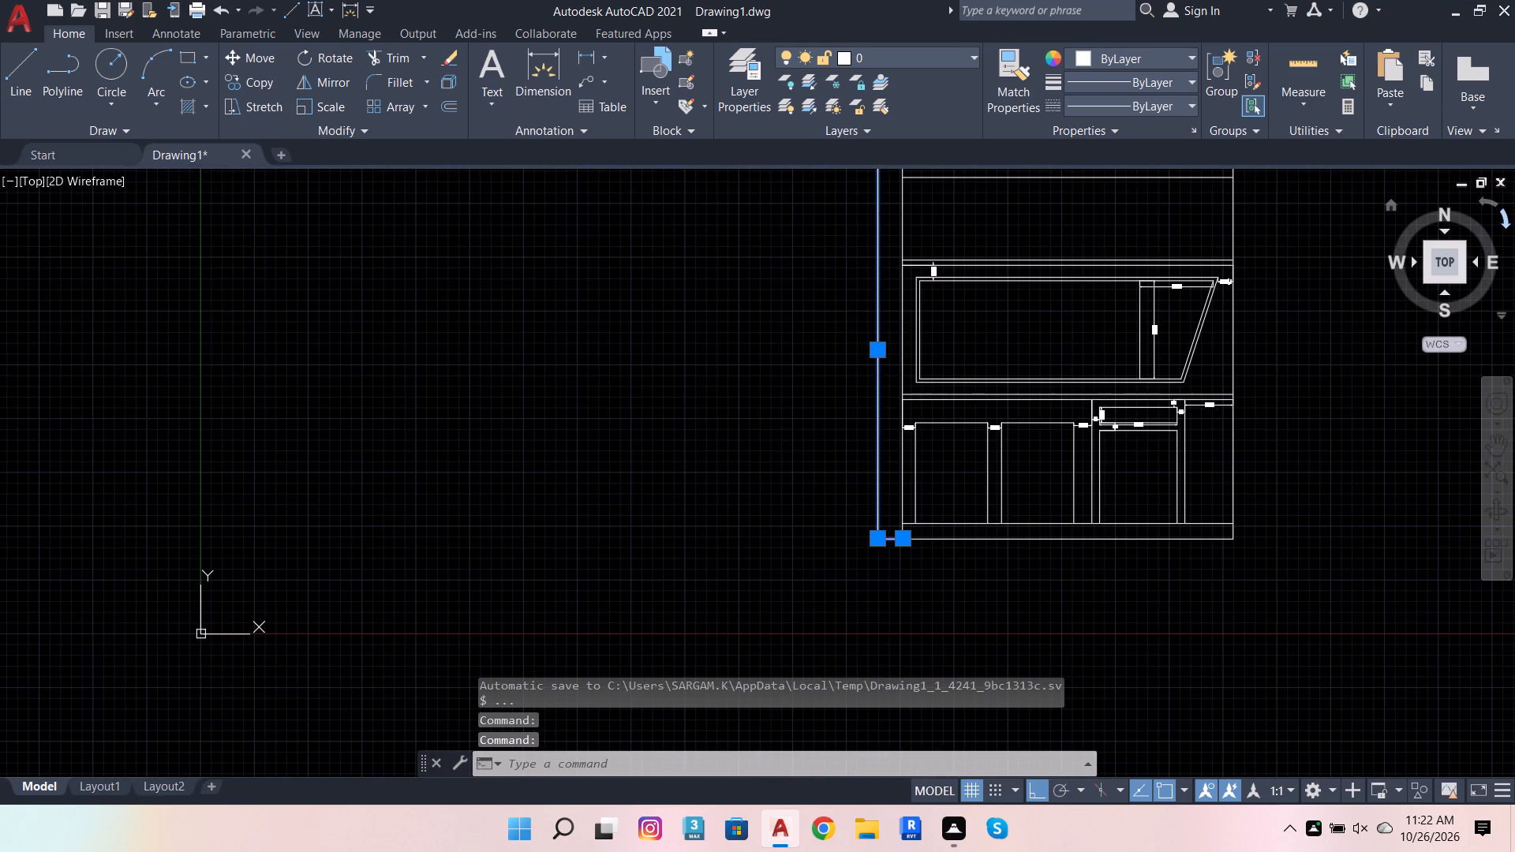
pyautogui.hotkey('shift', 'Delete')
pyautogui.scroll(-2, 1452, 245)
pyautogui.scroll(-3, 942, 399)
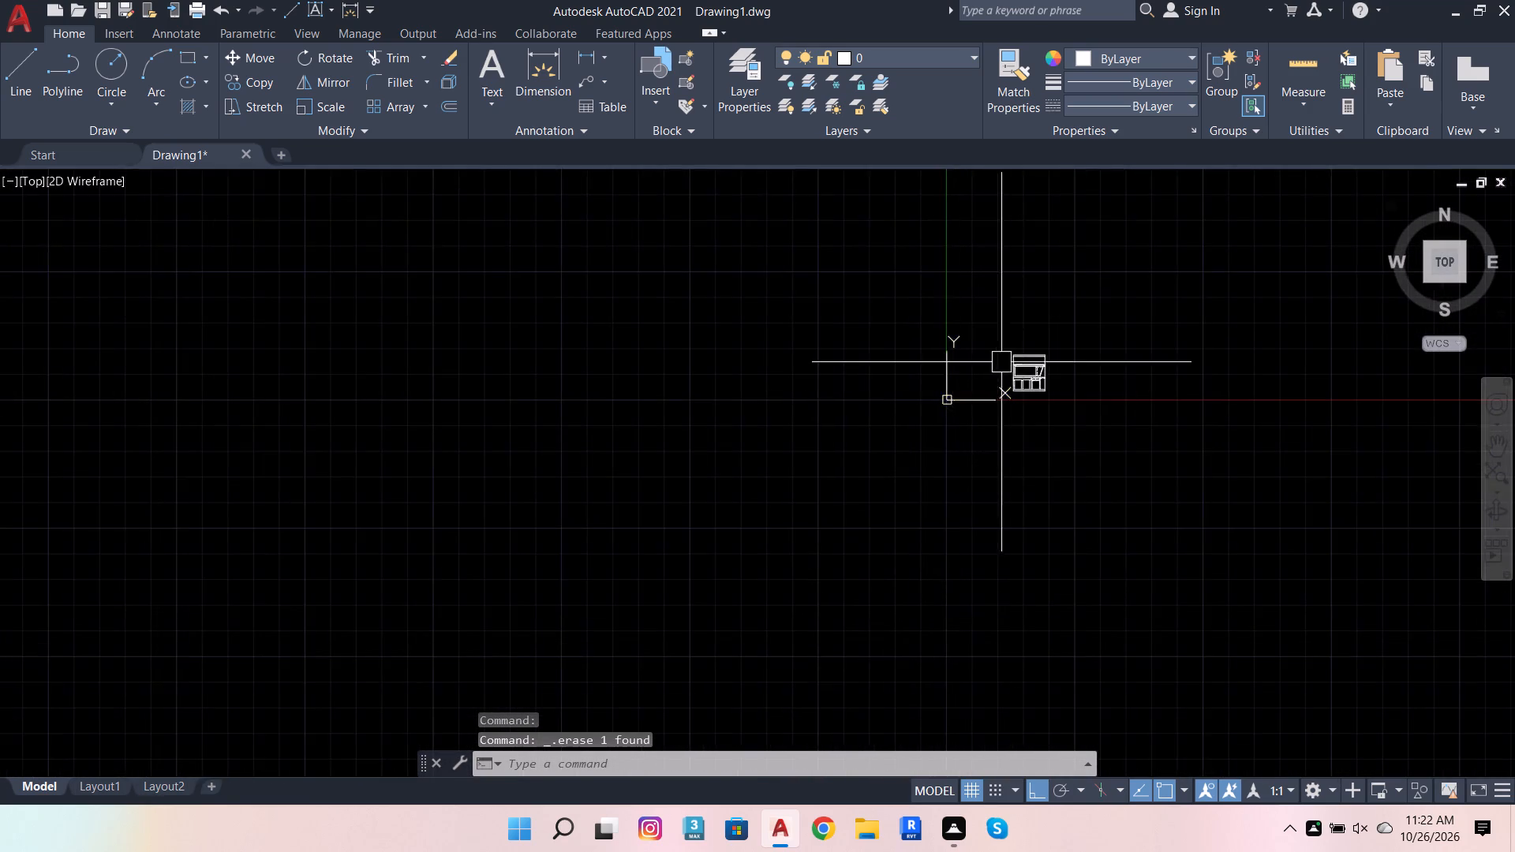
# Offset the frame's vertical divider 2' to the left.
pyautogui.scroll(2, 1011, 361)
pyautogui.scroll(3, 1210, 413)
pyautogui.scroll(3, 544, 353)
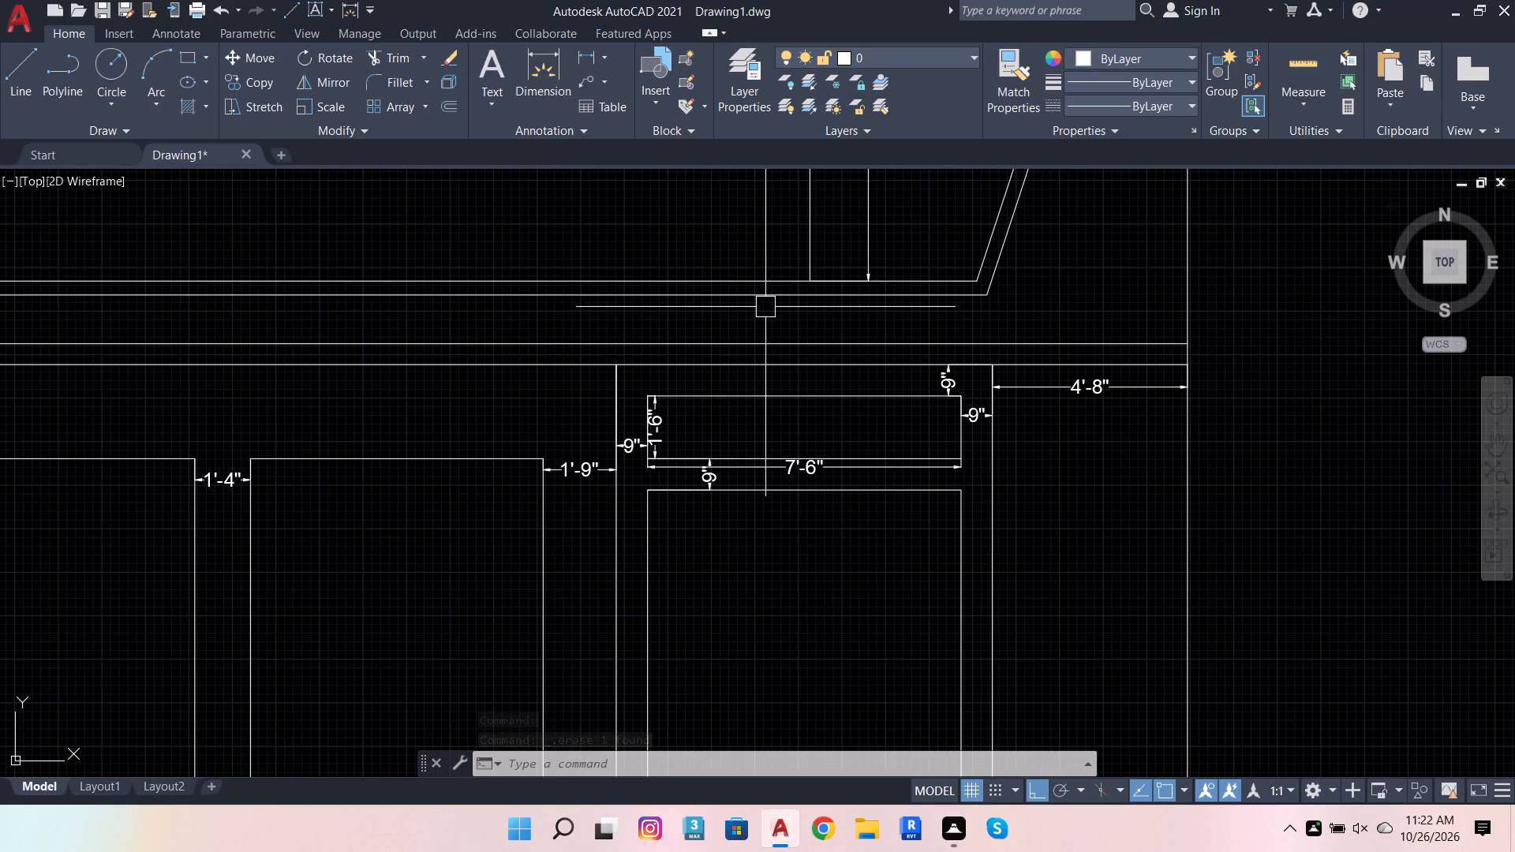
pyautogui.click(797, 228)
pyautogui.click(817, 240)
pyautogui.click(827, 252)
pyautogui.click(784, 223)
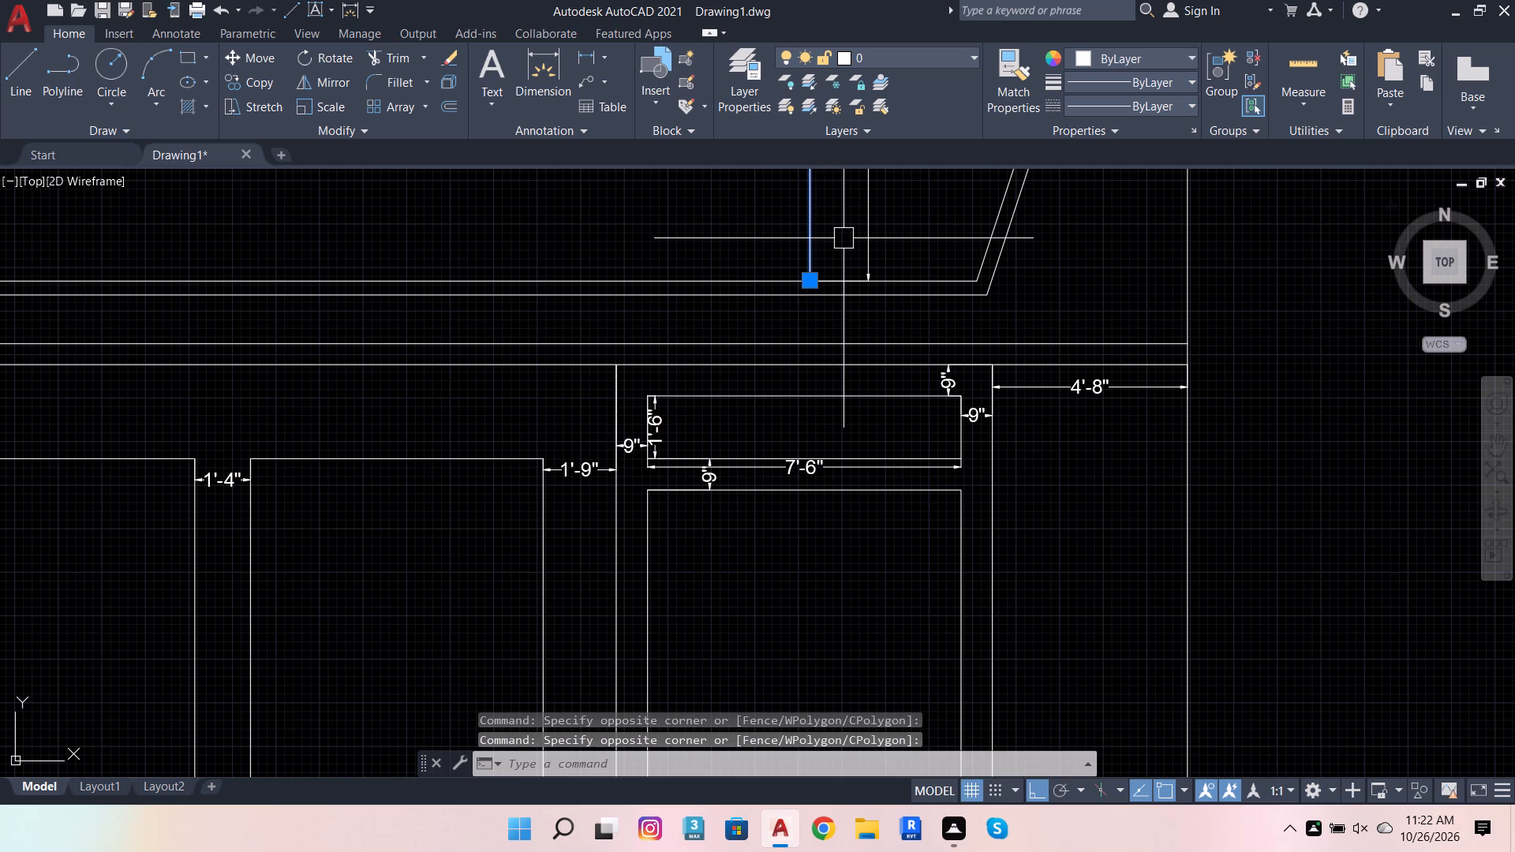
pyautogui.press('o')
pyautogui.press('Return')
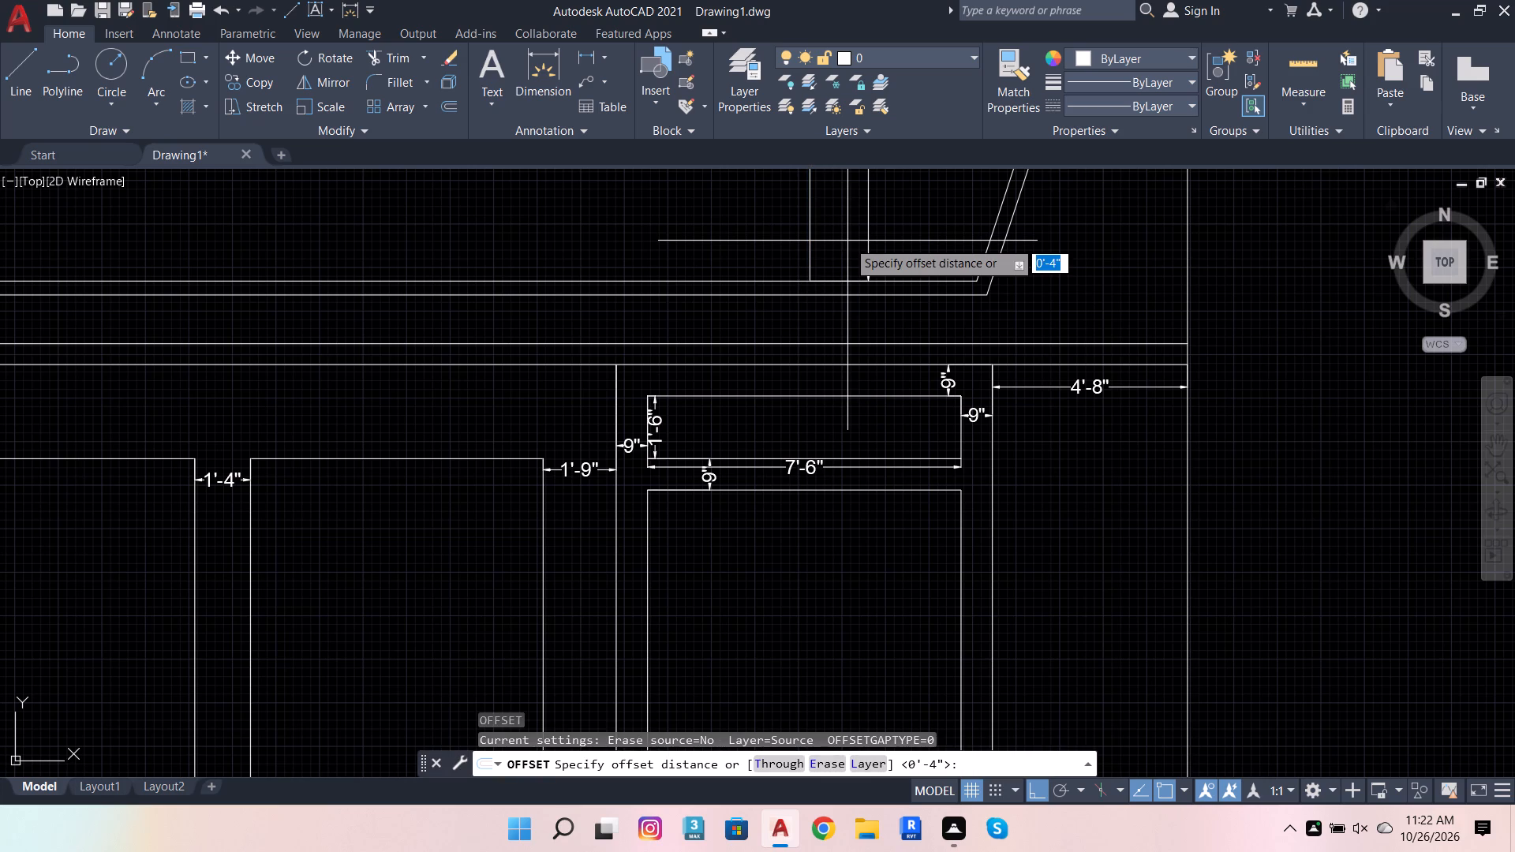
pyautogui.click(812, 281)
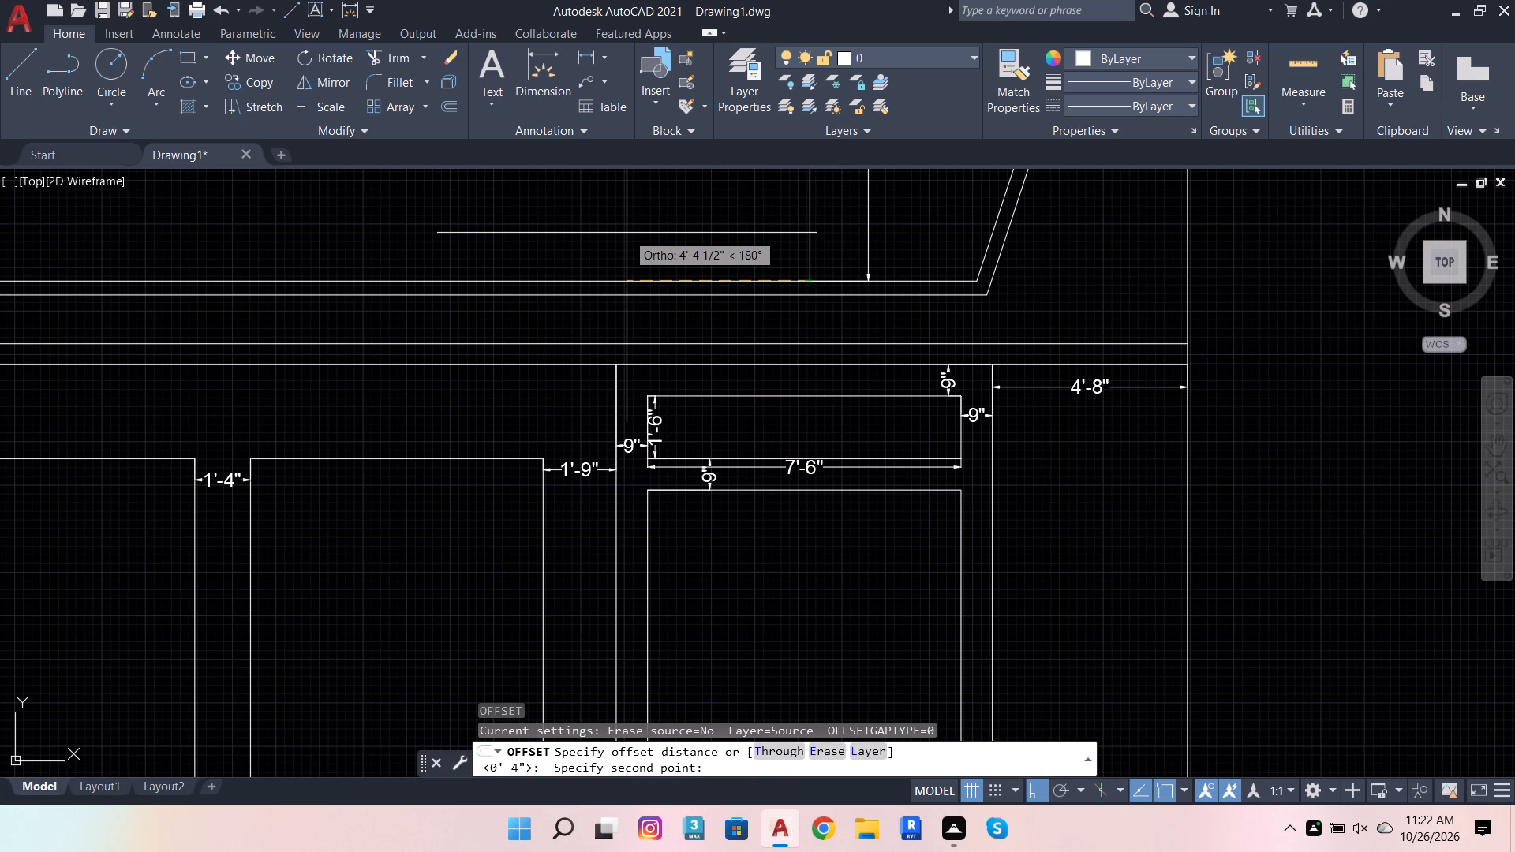
pyautogui.write("2'")
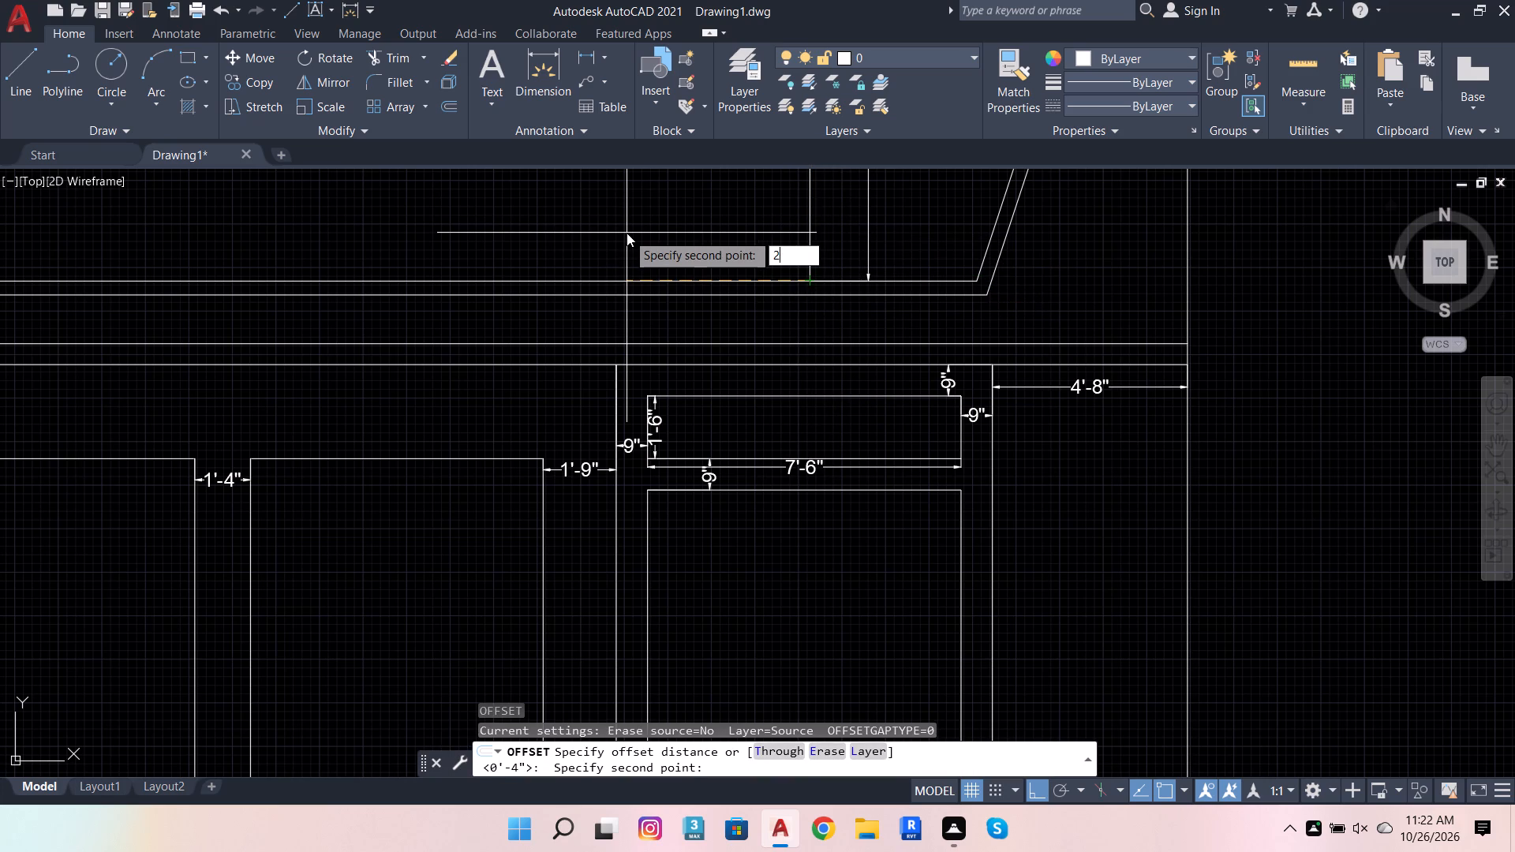
pyautogui.press('Return')
pyautogui.moveTo(627, 233); pyautogui.dragTo(639, 234)
pyautogui.scroll(-3, 754, 337)
pyautogui.scroll(1, 714, 286)
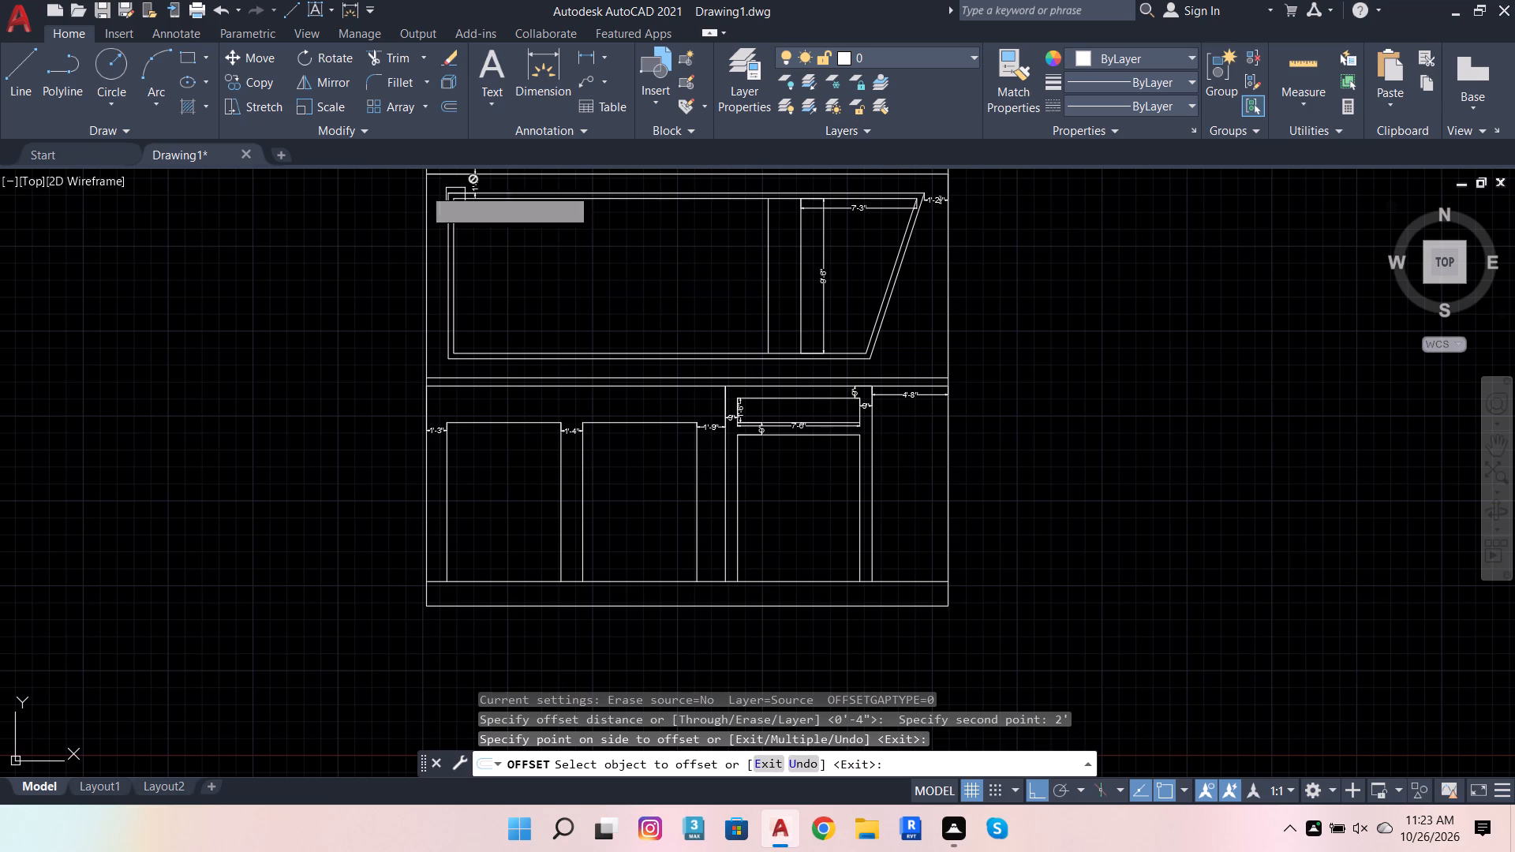
# Dimension the horizontal gap between the building's left edge and the frame's outer upper-left corner, placing it beside that corner.
pyautogui.scroll(3, 366, 143)
pyautogui.scroll(-2, 477, 349)
pyautogui.click(555, 68)
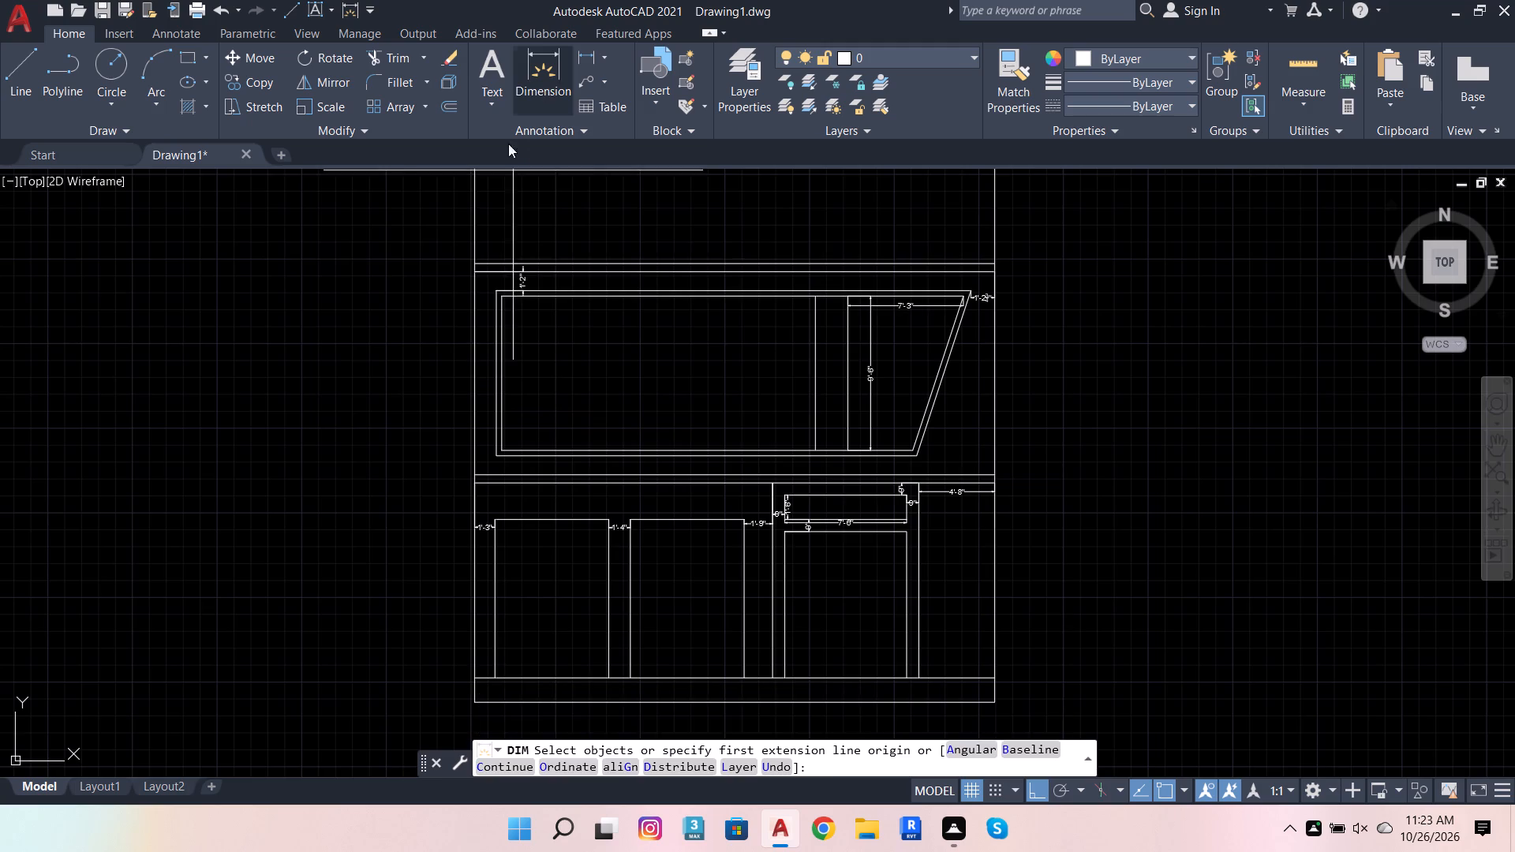
pyautogui.scroll(3, 457, 262)
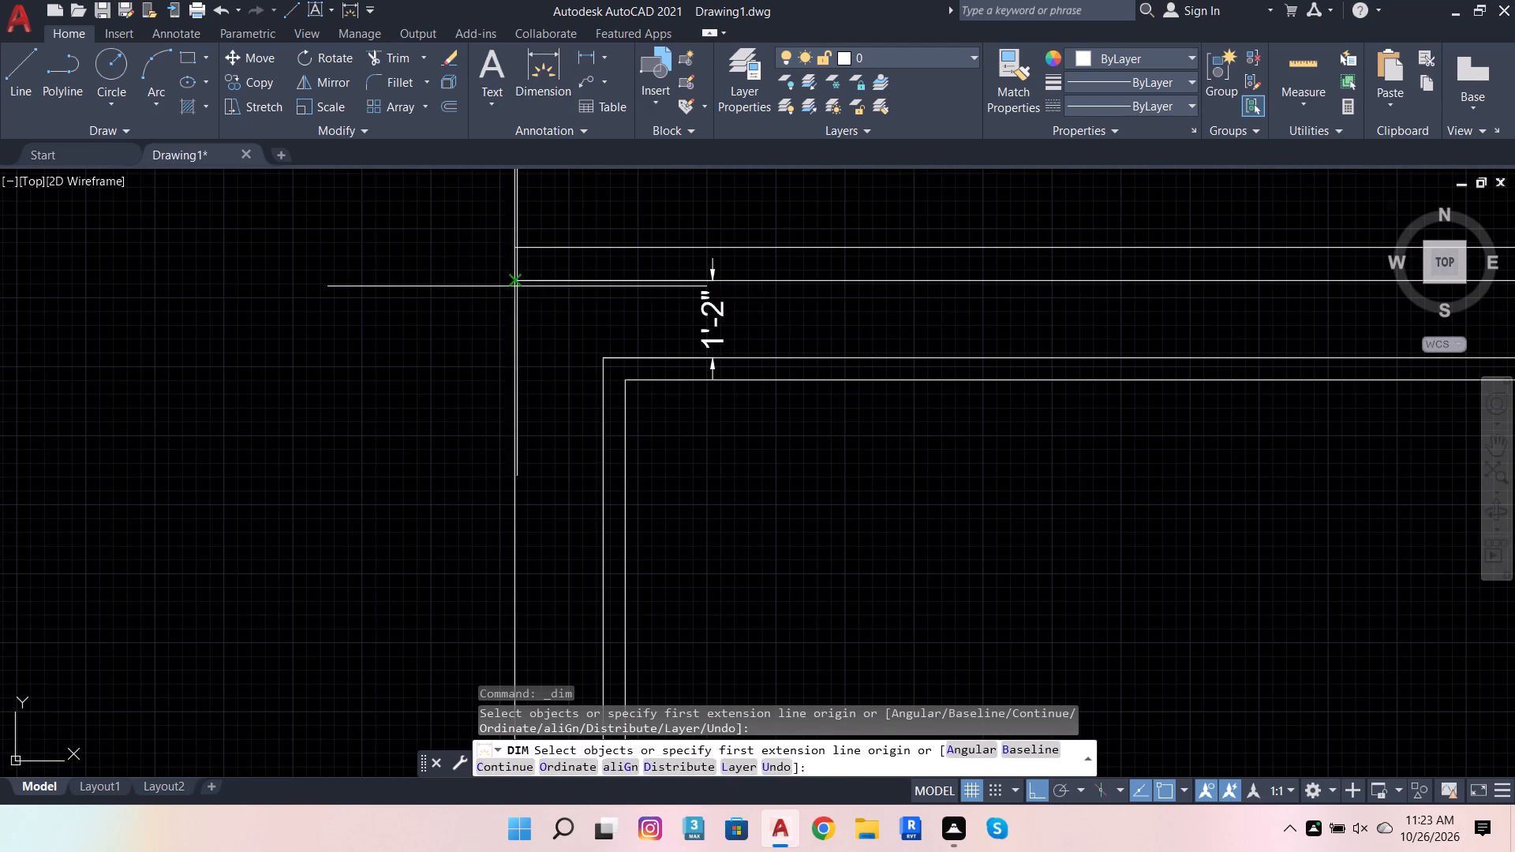
pyautogui.click(514, 282)
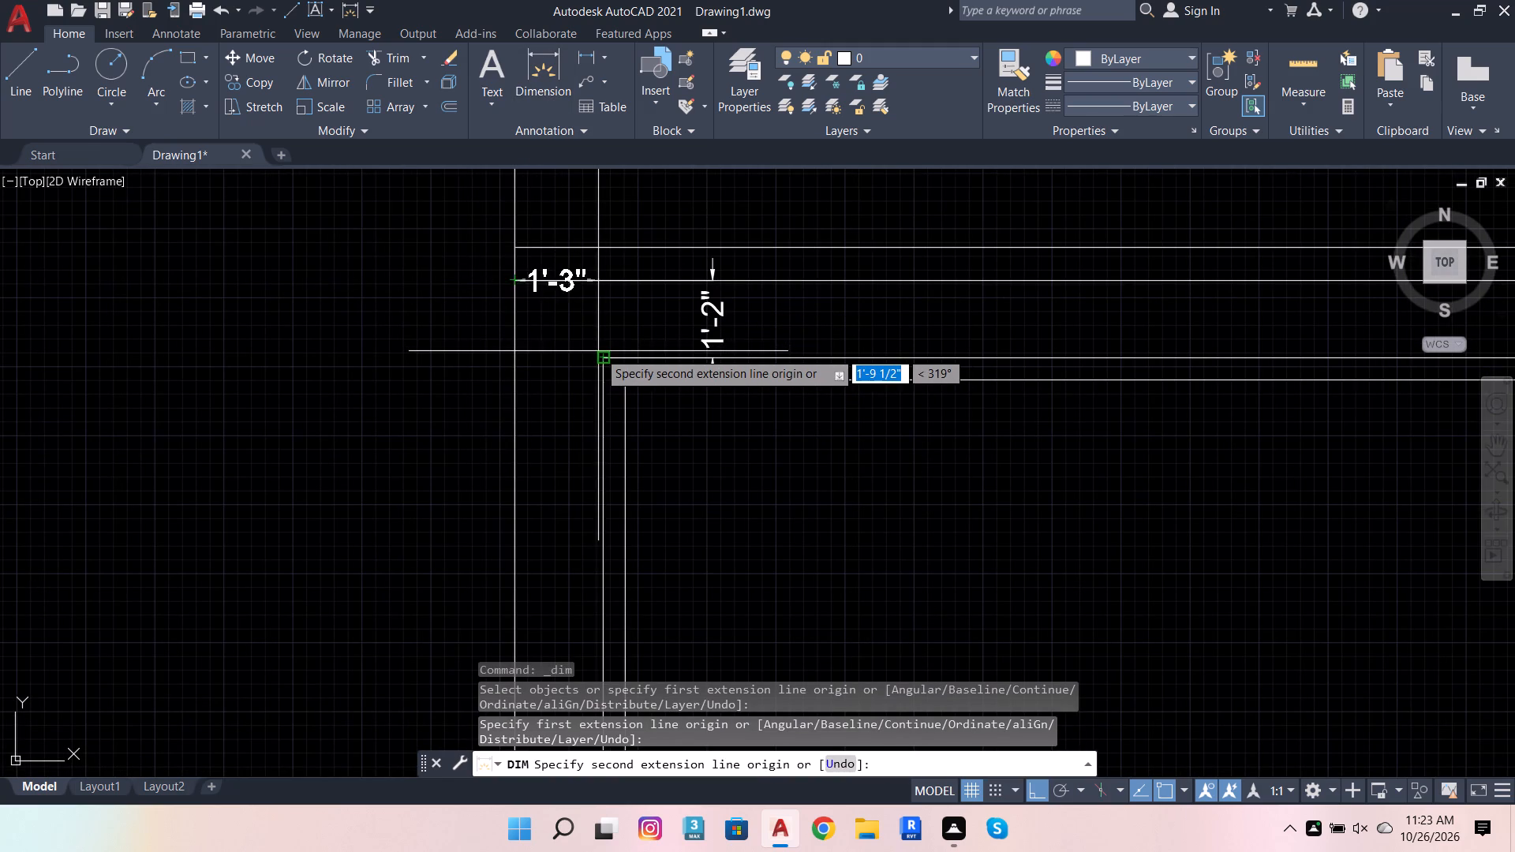
pyautogui.click(601, 352)
pyautogui.click(557, 373)
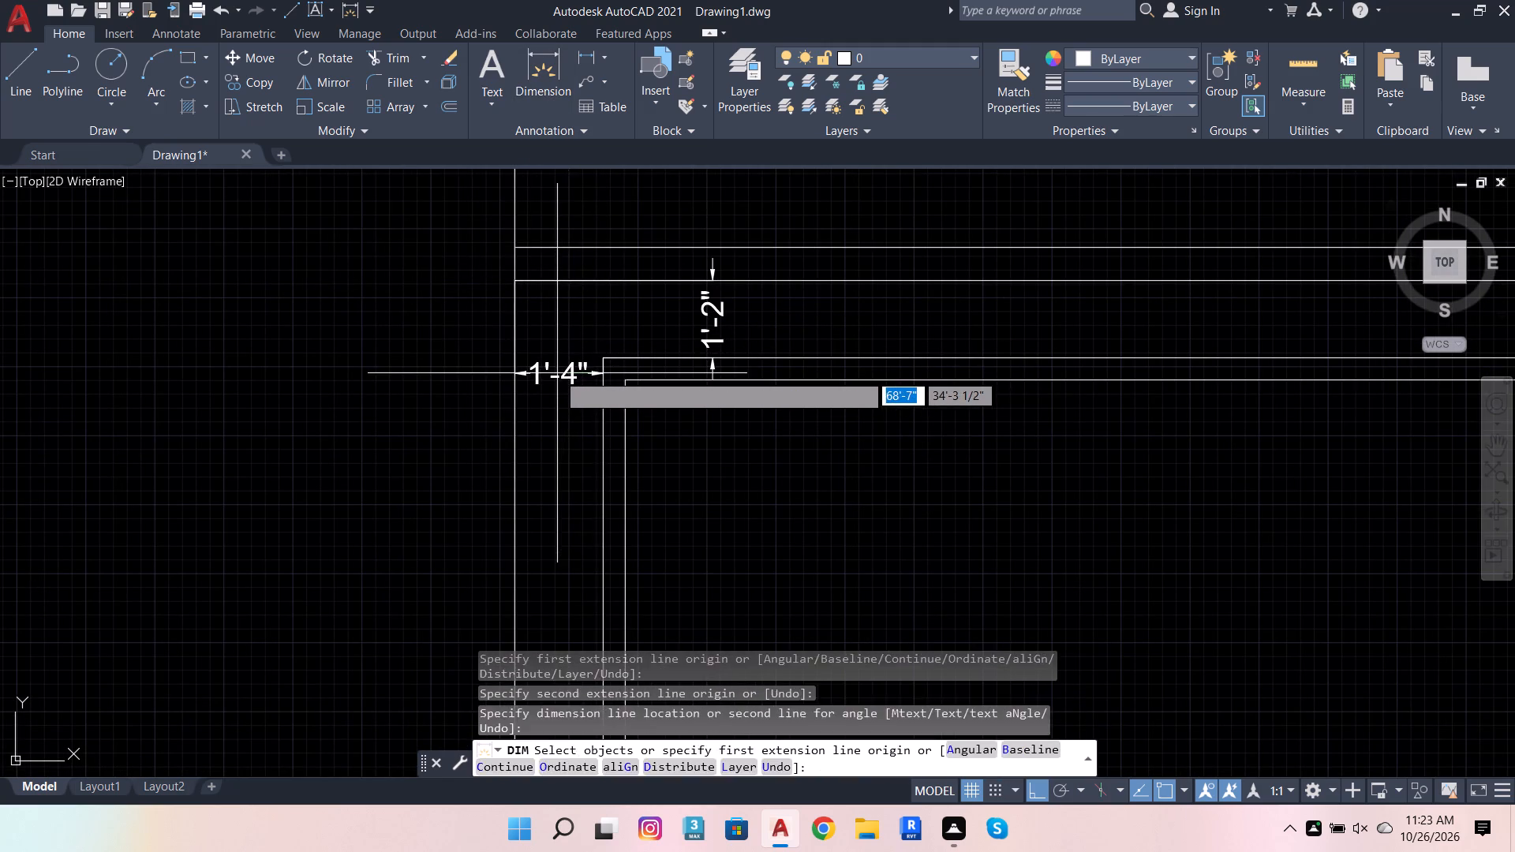
pyautogui.scroll(-2, 656, 293)
pyautogui.scroll(3, 657, 301)
pyautogui.press('Escape')
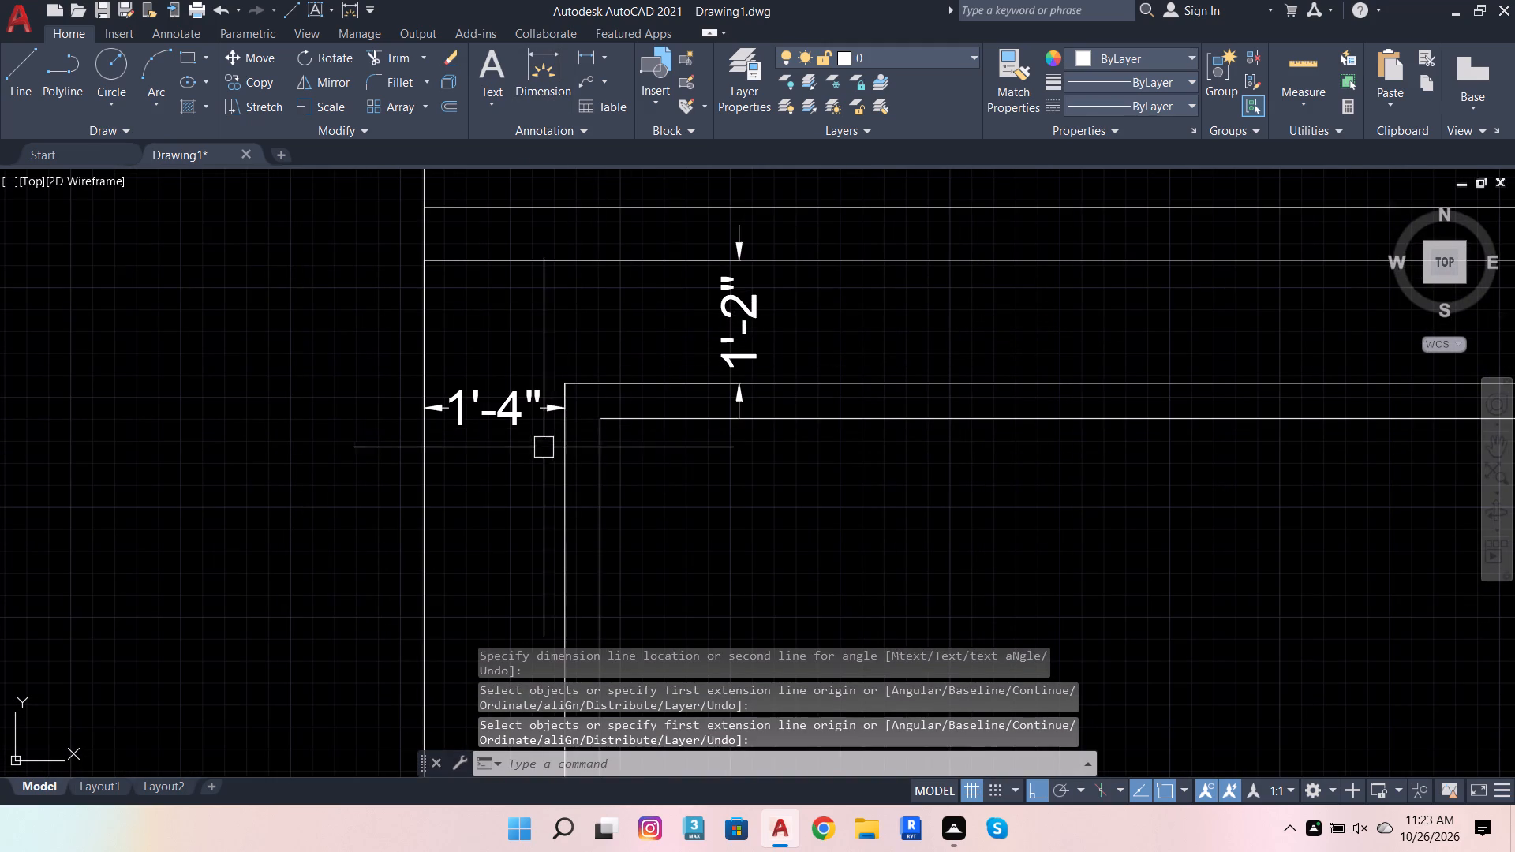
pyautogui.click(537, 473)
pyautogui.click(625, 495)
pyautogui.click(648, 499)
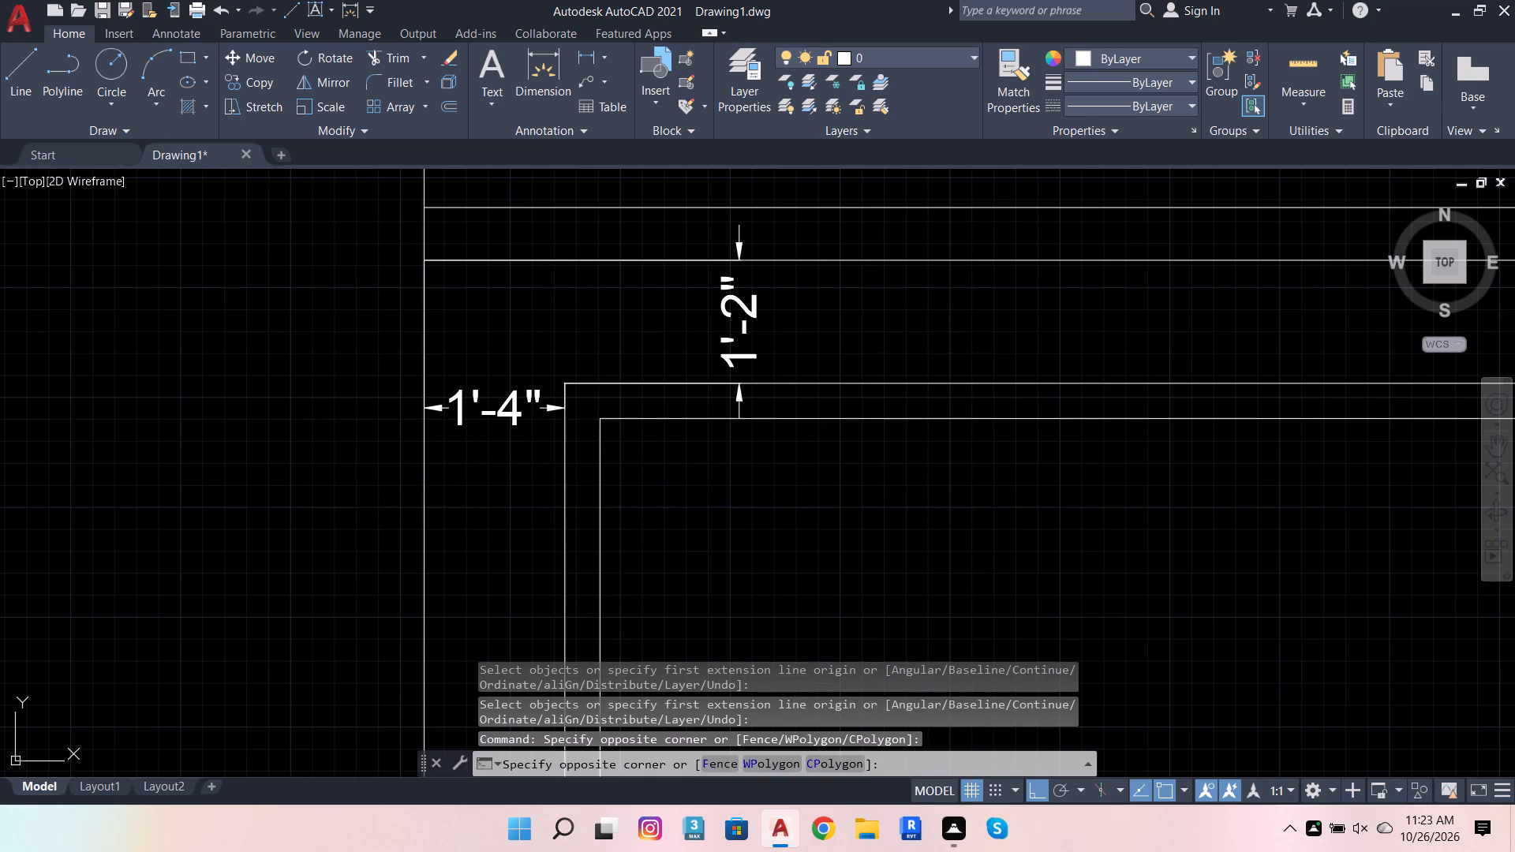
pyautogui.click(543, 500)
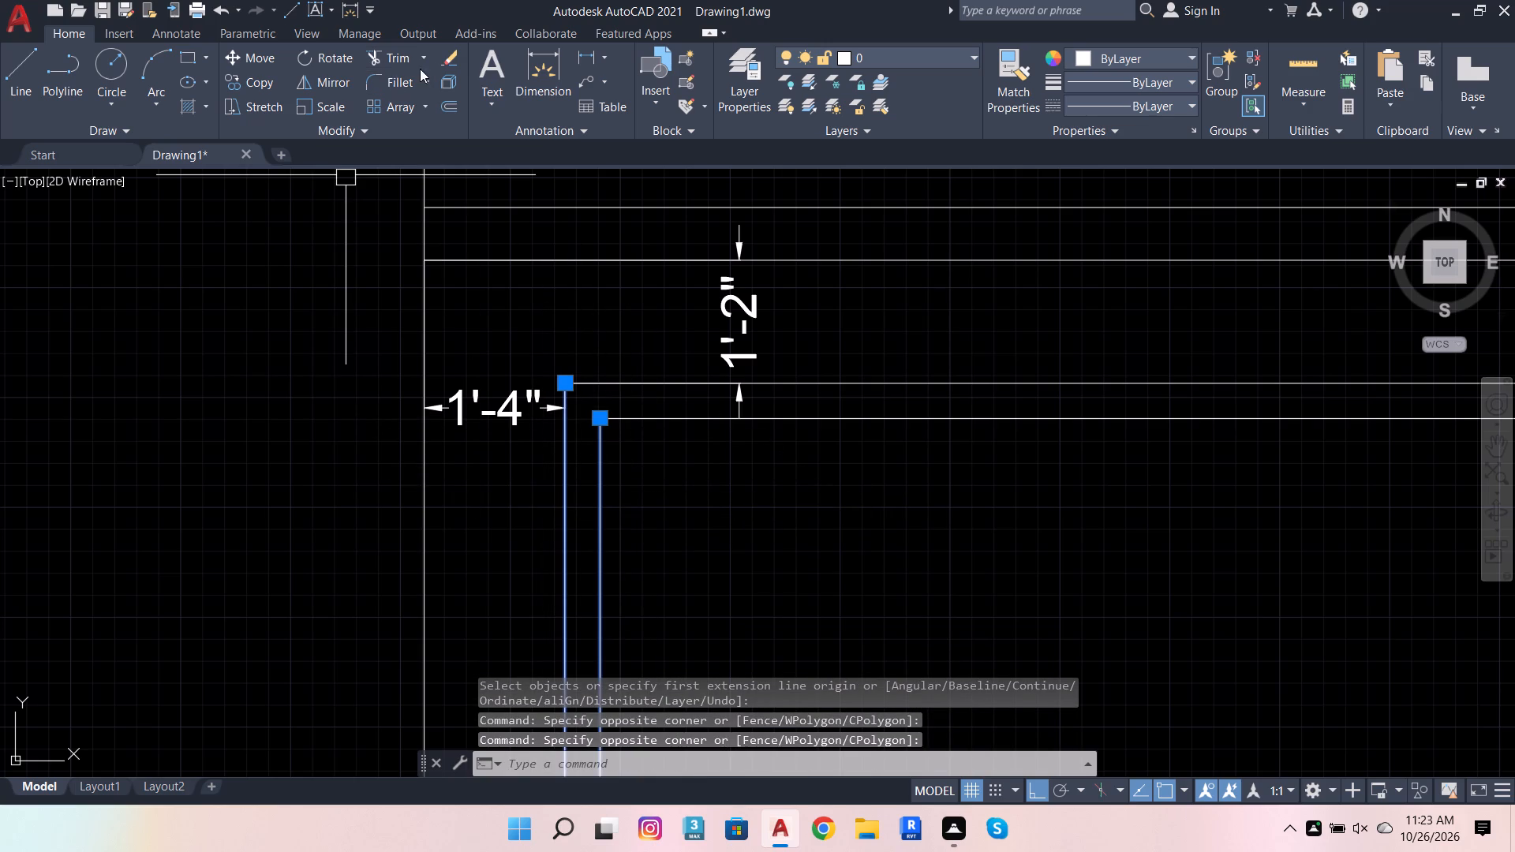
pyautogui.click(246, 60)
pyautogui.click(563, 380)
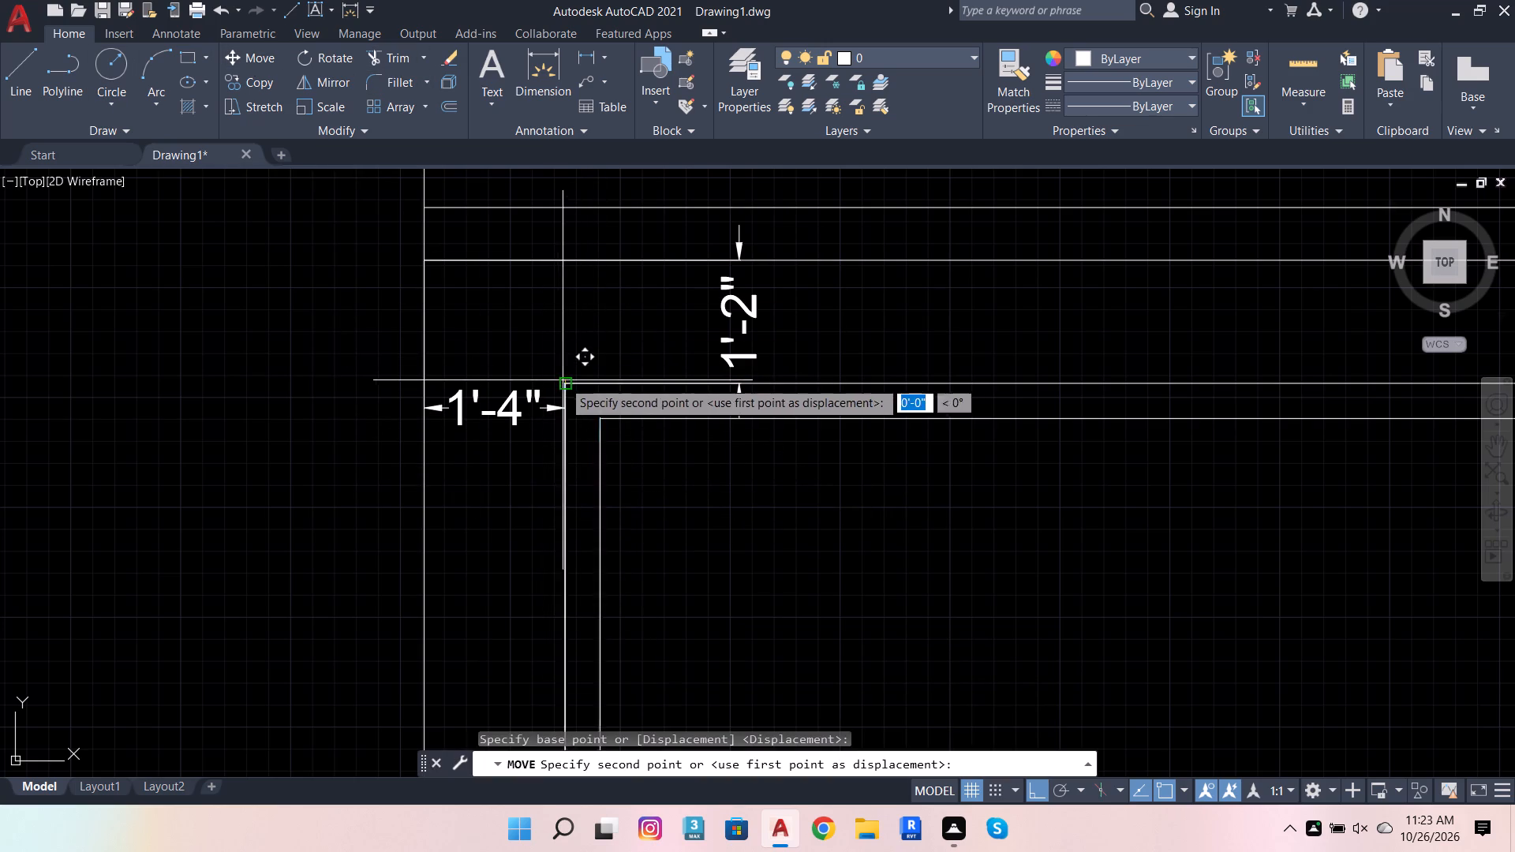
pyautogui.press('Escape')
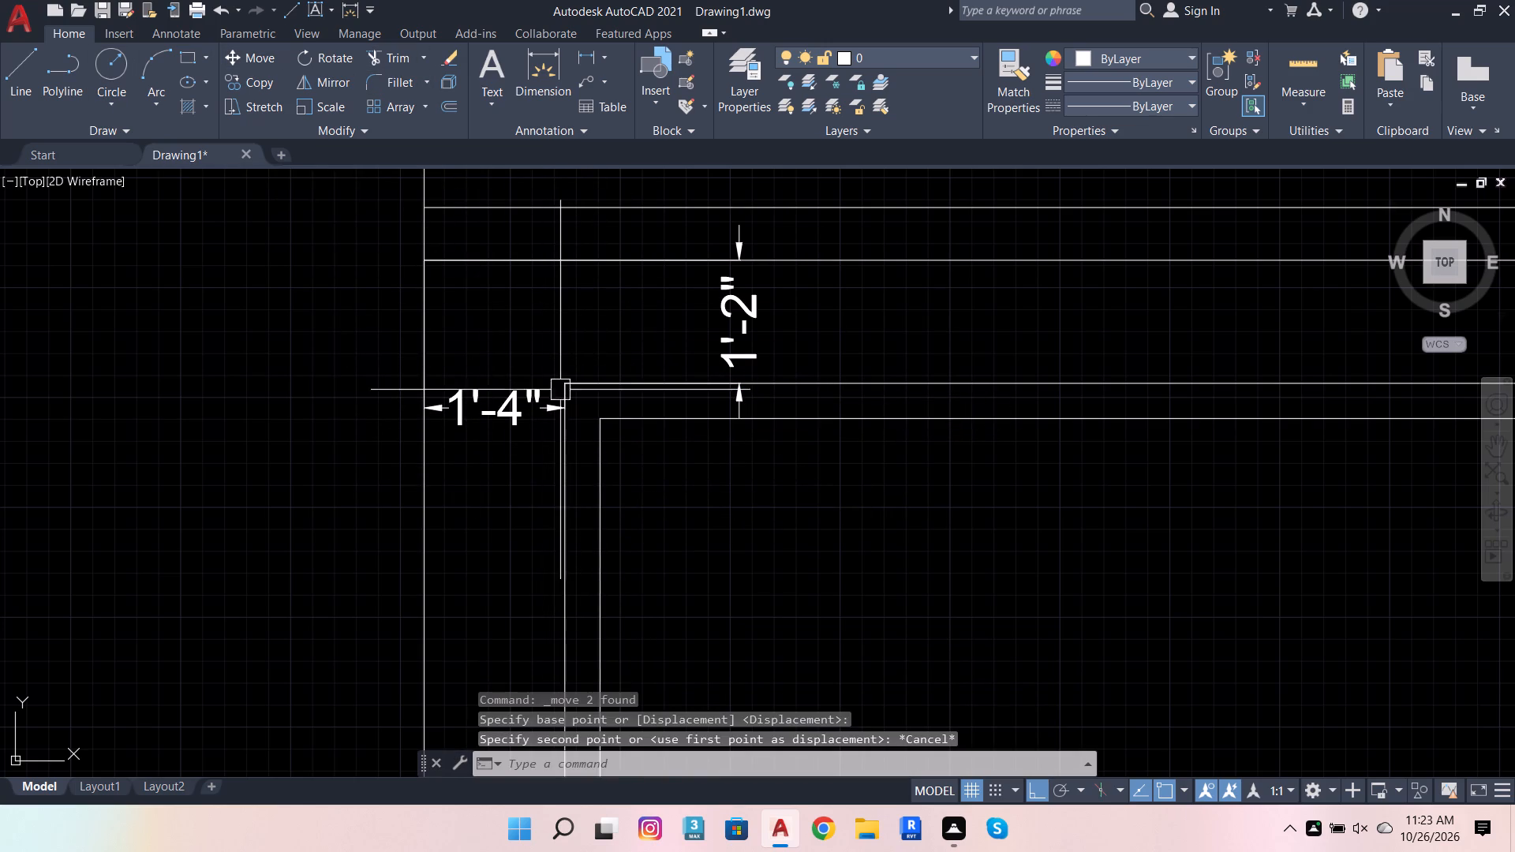
# Move the frame's two left vertical lines from the outer upper-left corner to the inner upper-left corner.
pyautogui.click(634, 517)
pyautogui.click(519, 468)
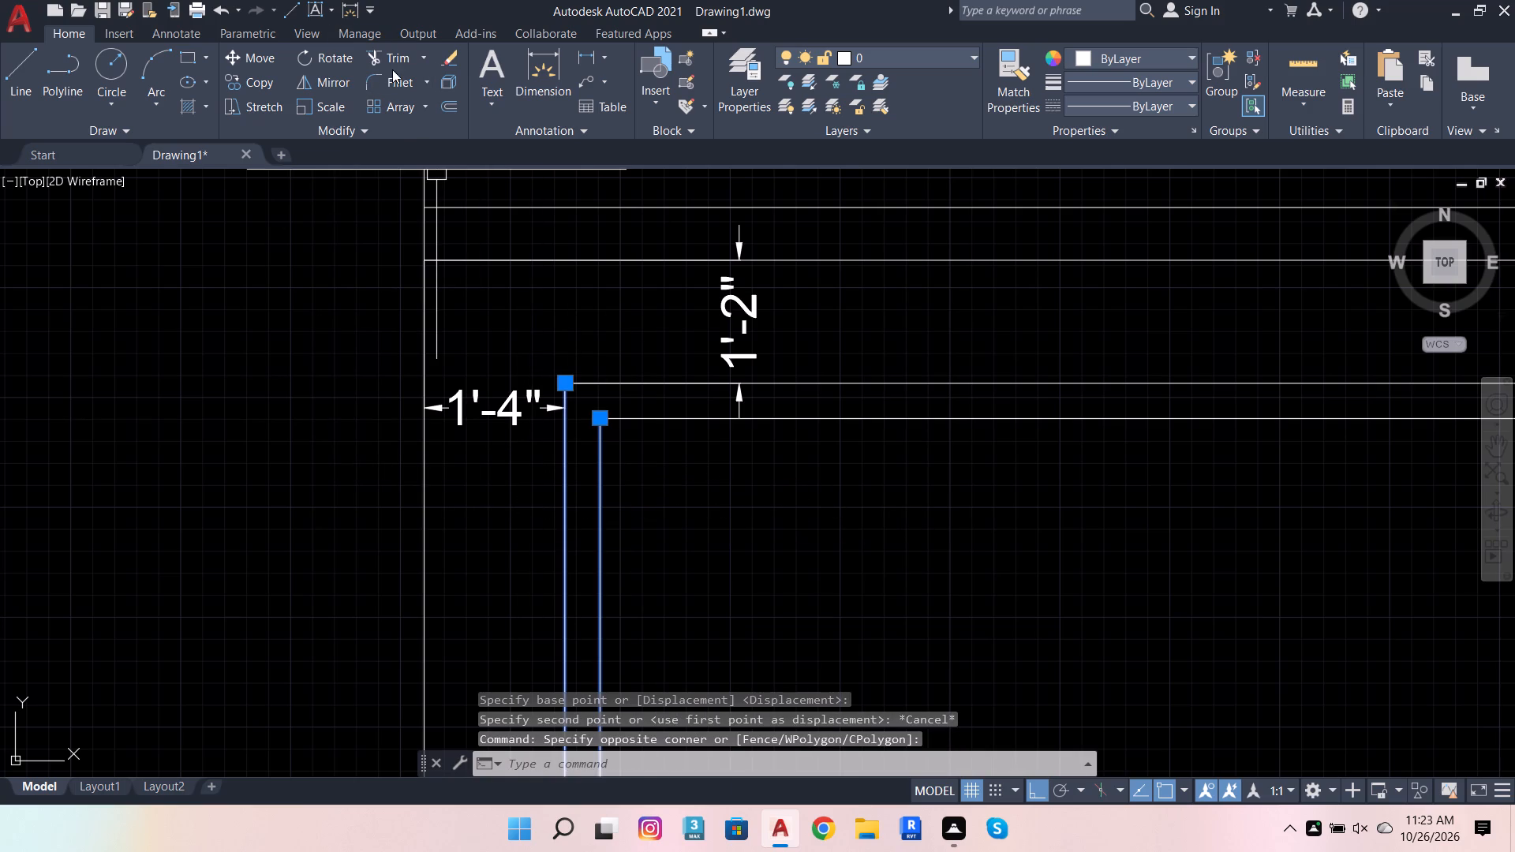
pyautogui.click(271, 51)
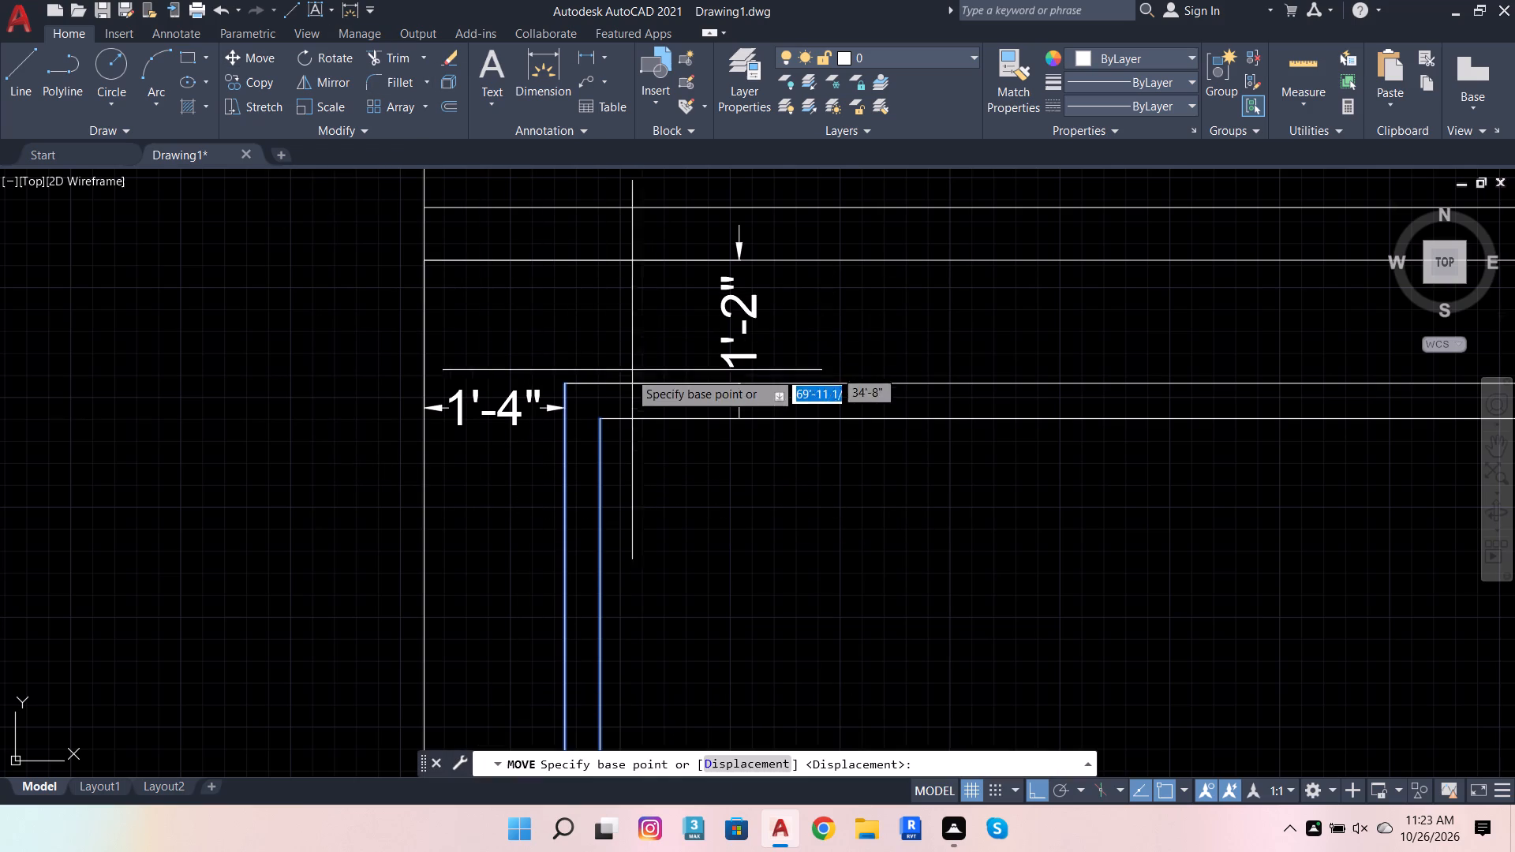
pyautogui.click(563, 382)
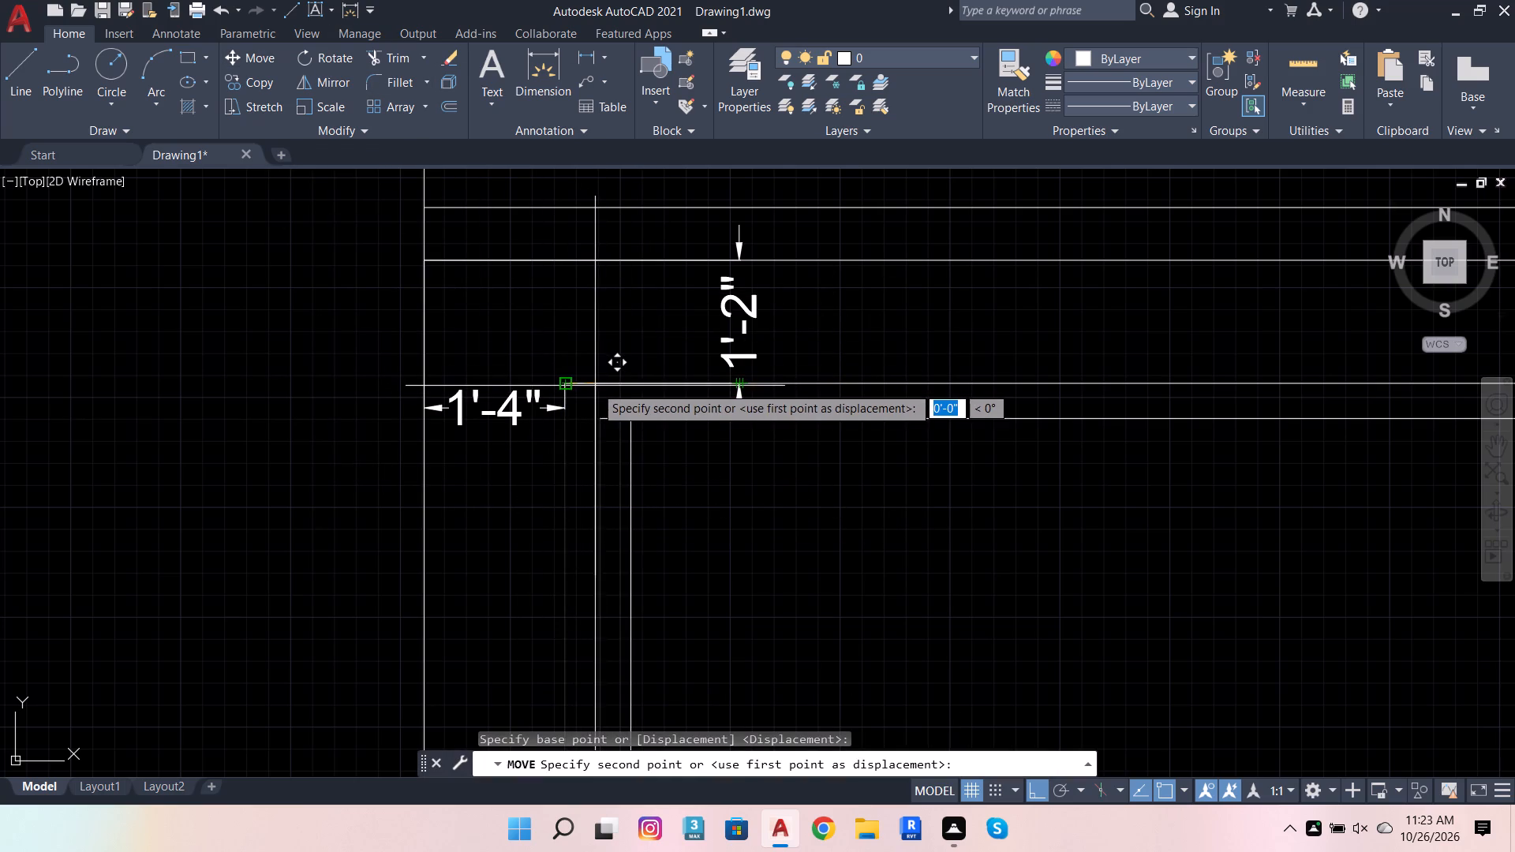
pyautogui.scroll(2, 607, 412)
pyautogui.click(593, 425)
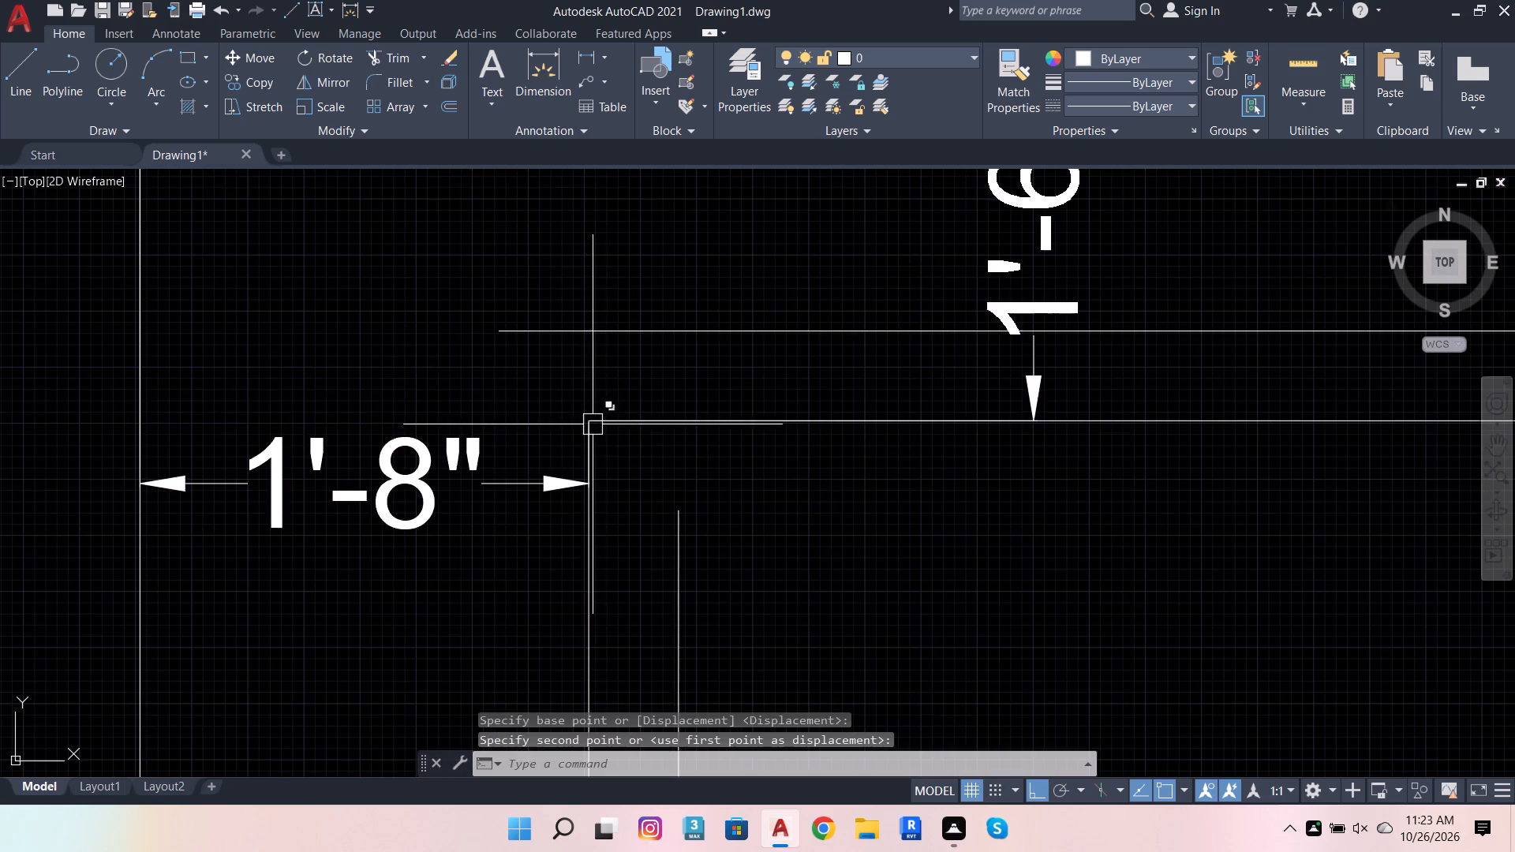
pyautogui.scroll(-3, 683, 383)
pyautogui.scroll(2, 683, 394)
pyautogui.press('Escape')
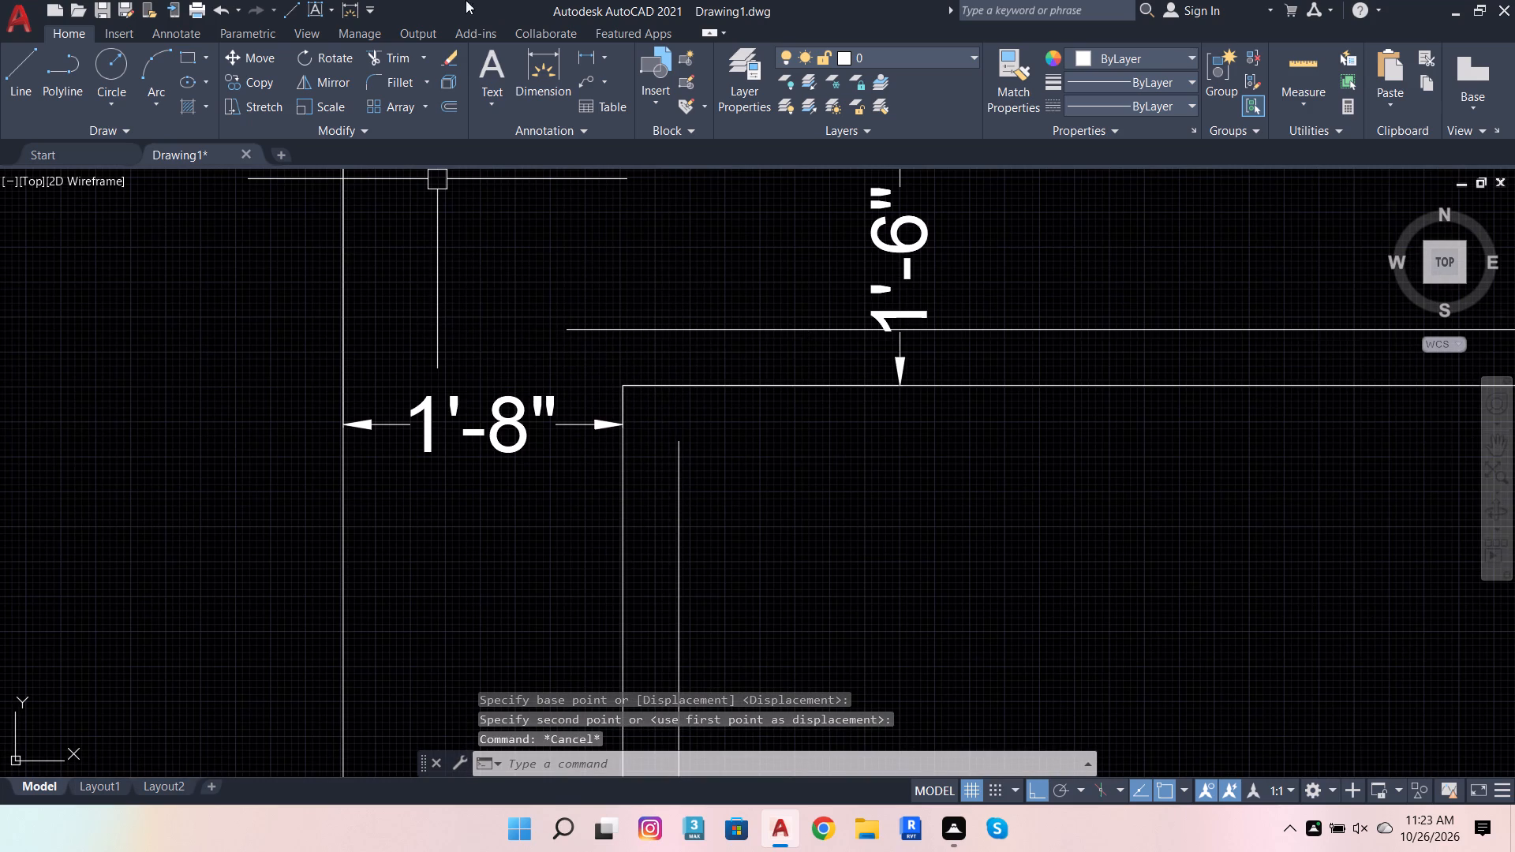
# Trim the overhanging lines at the frame's upper-left corner into clean inner and outer corners, removing the 1'-6" dimension there.
pyautogui.click(379, 58)
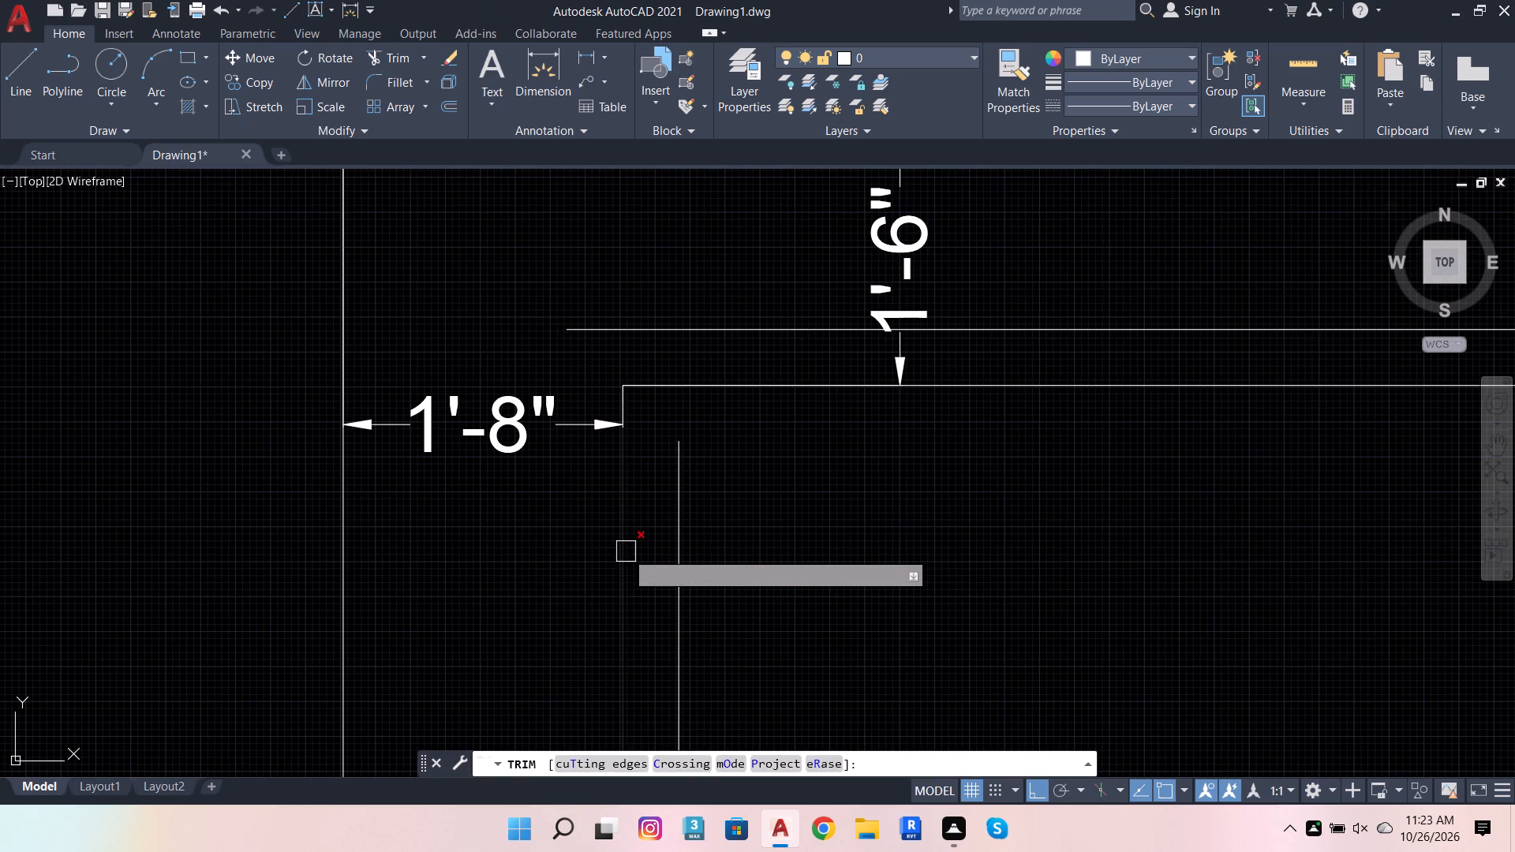
pyautogui.keyDown('shift'); pyautogui.click(614, 562); pyautogui.keyUp('shift')
pyautogui.click(592, 323)
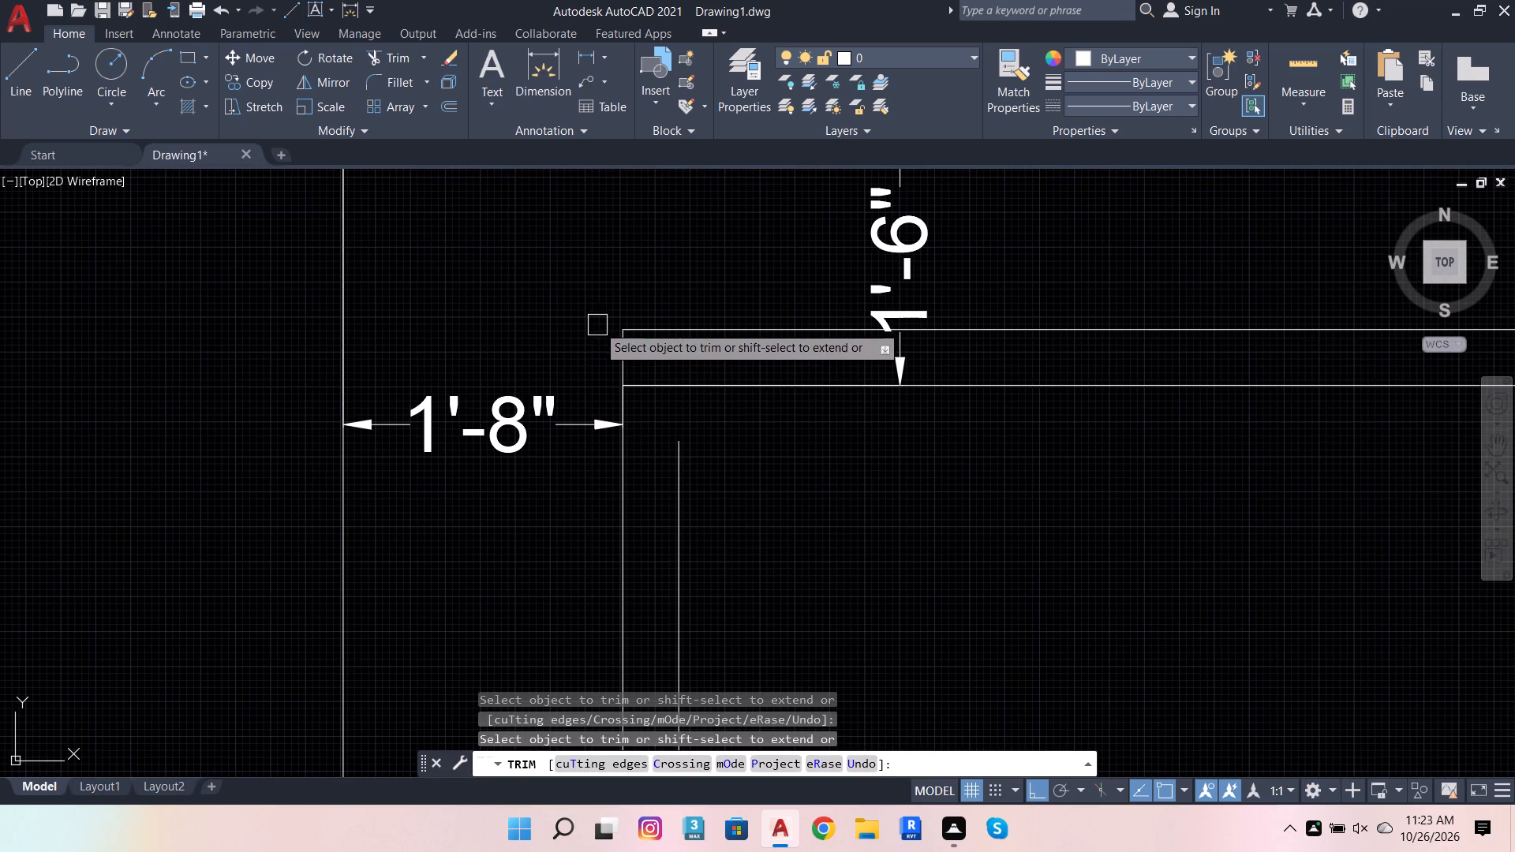
pyautogui.keyDown('shift'); pyautogui.click(685, 513); pyautogui.keyUp('shift')
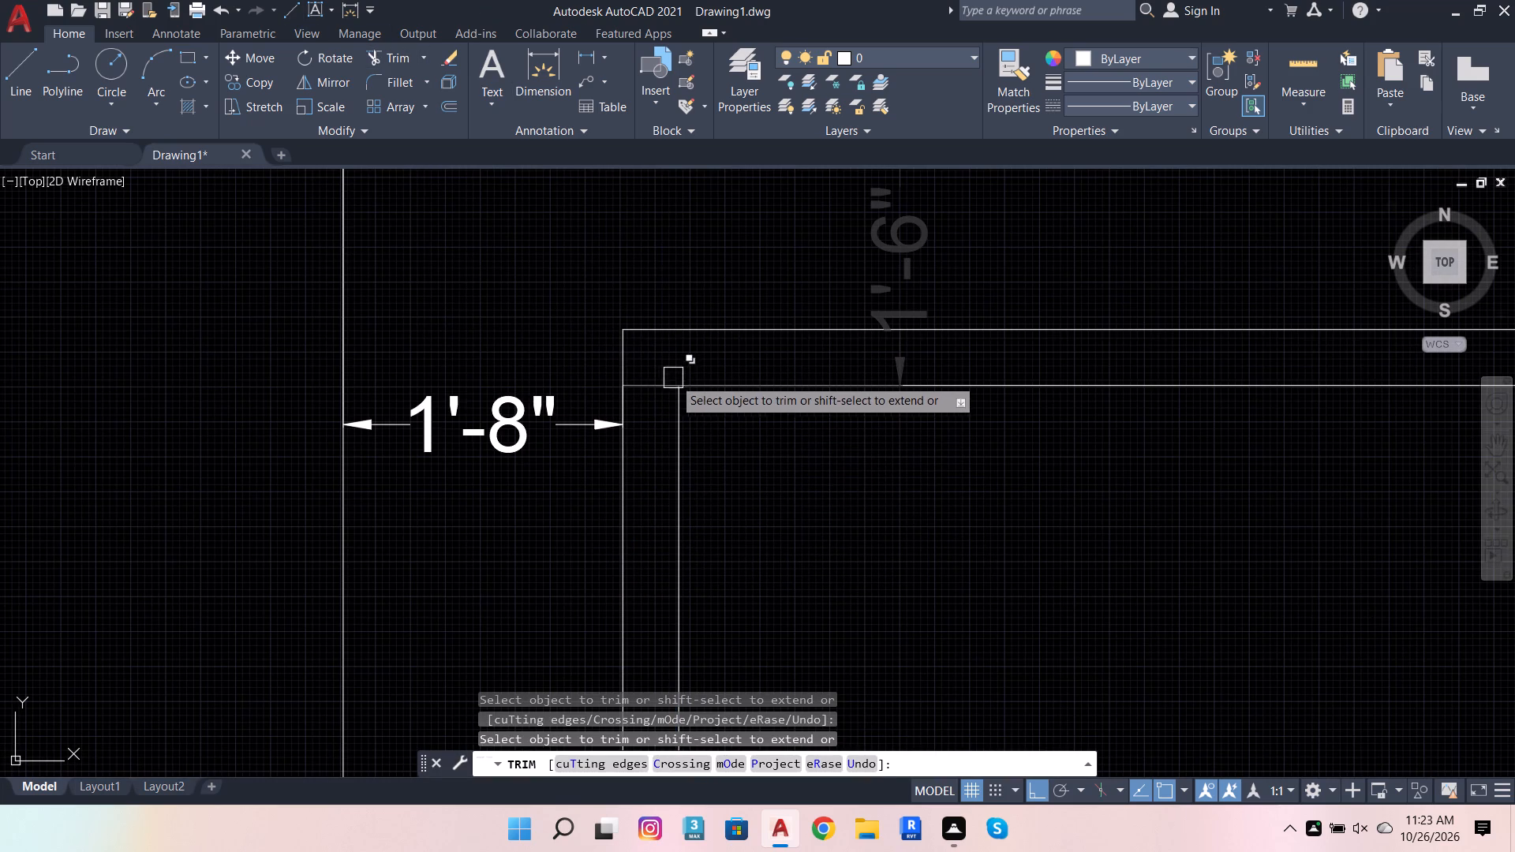
pyautogui.click(644, 379)
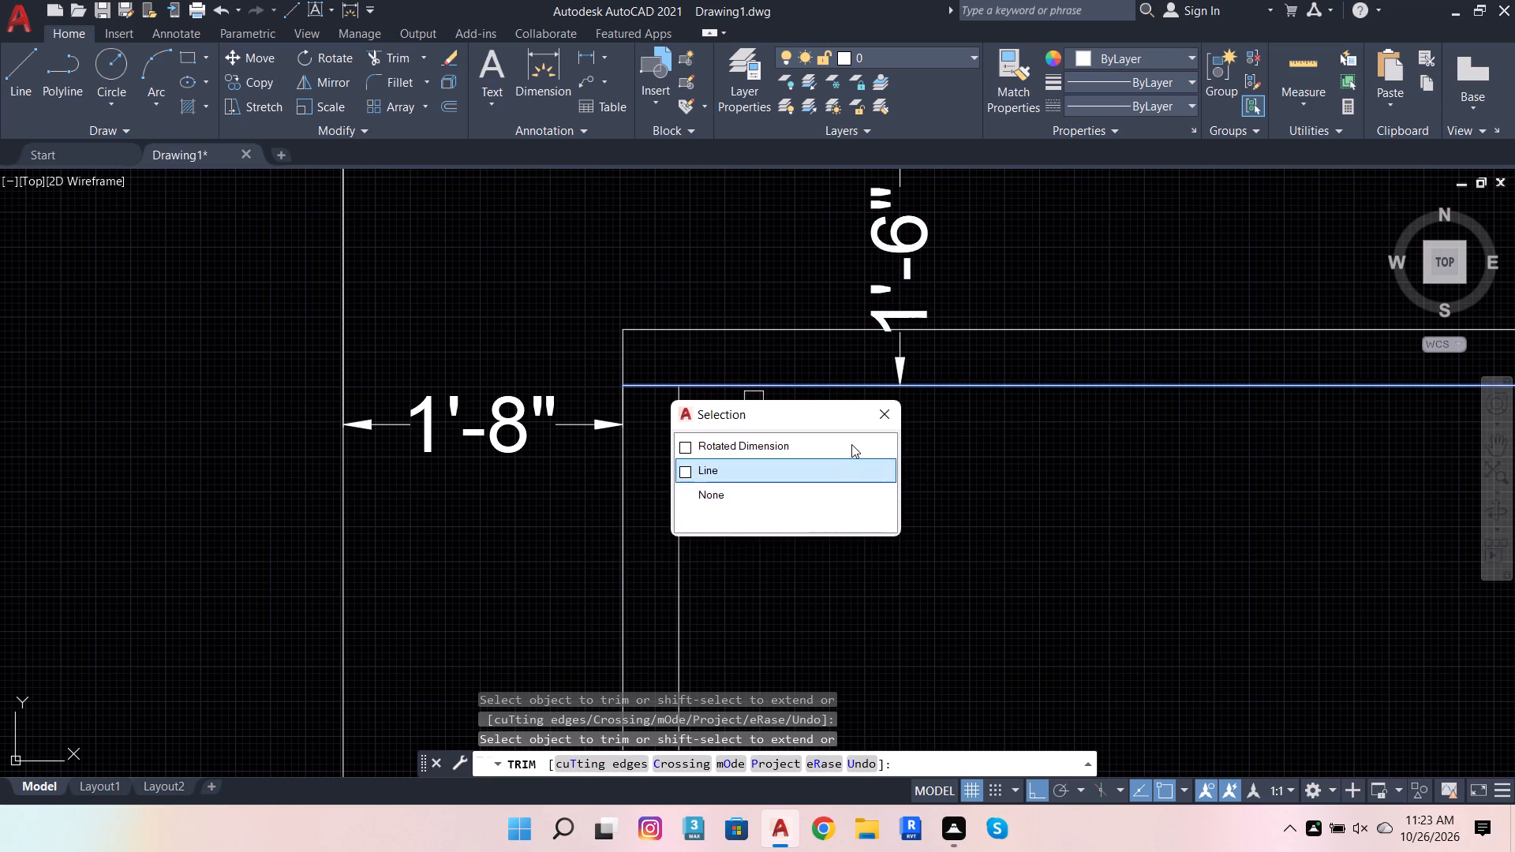
pyautogui.click(854, 444)
pyautogui.click(897, 413)
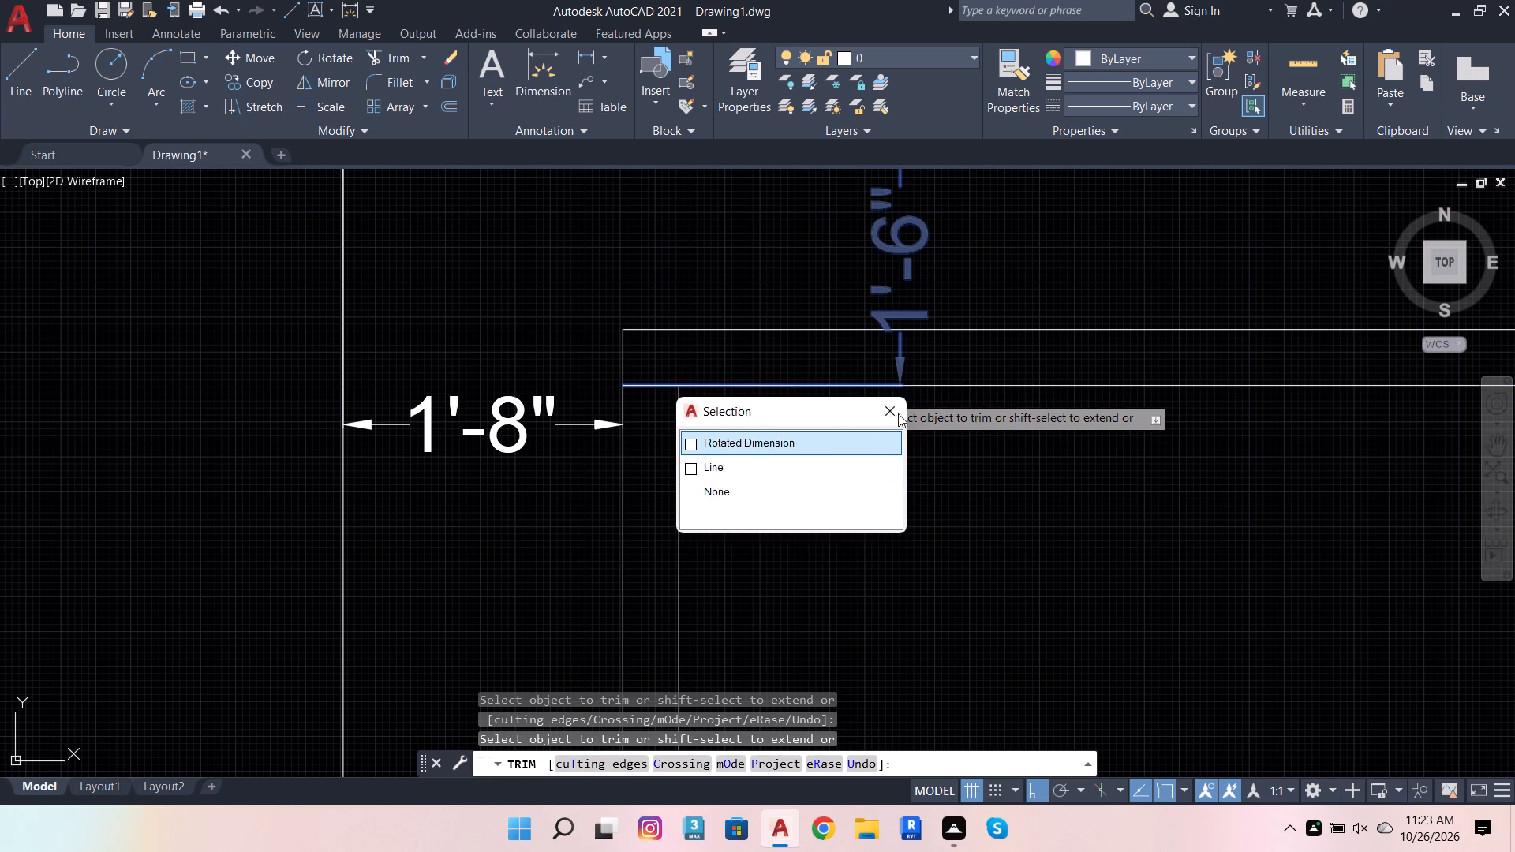
pyautogui.click(915, 266)
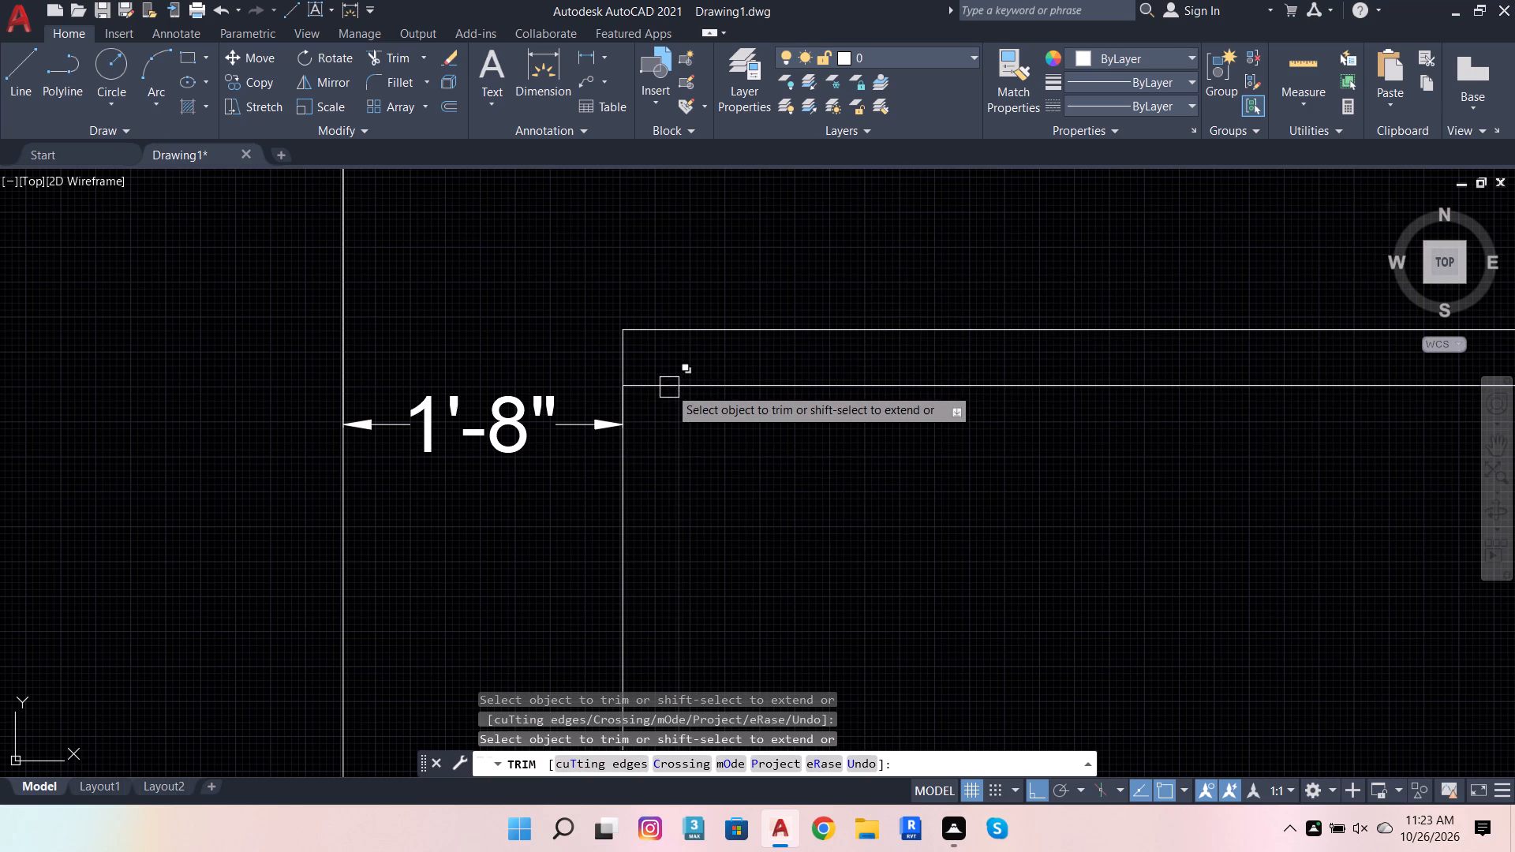
pyautogui.click(648, 386)
# Trim the overhanging lines at the frame's lower-left corner into clean inner and outer corners.
pyautogui.scroll(-5, 733, 355)
pyautogui.scroll(4, 732, 541)
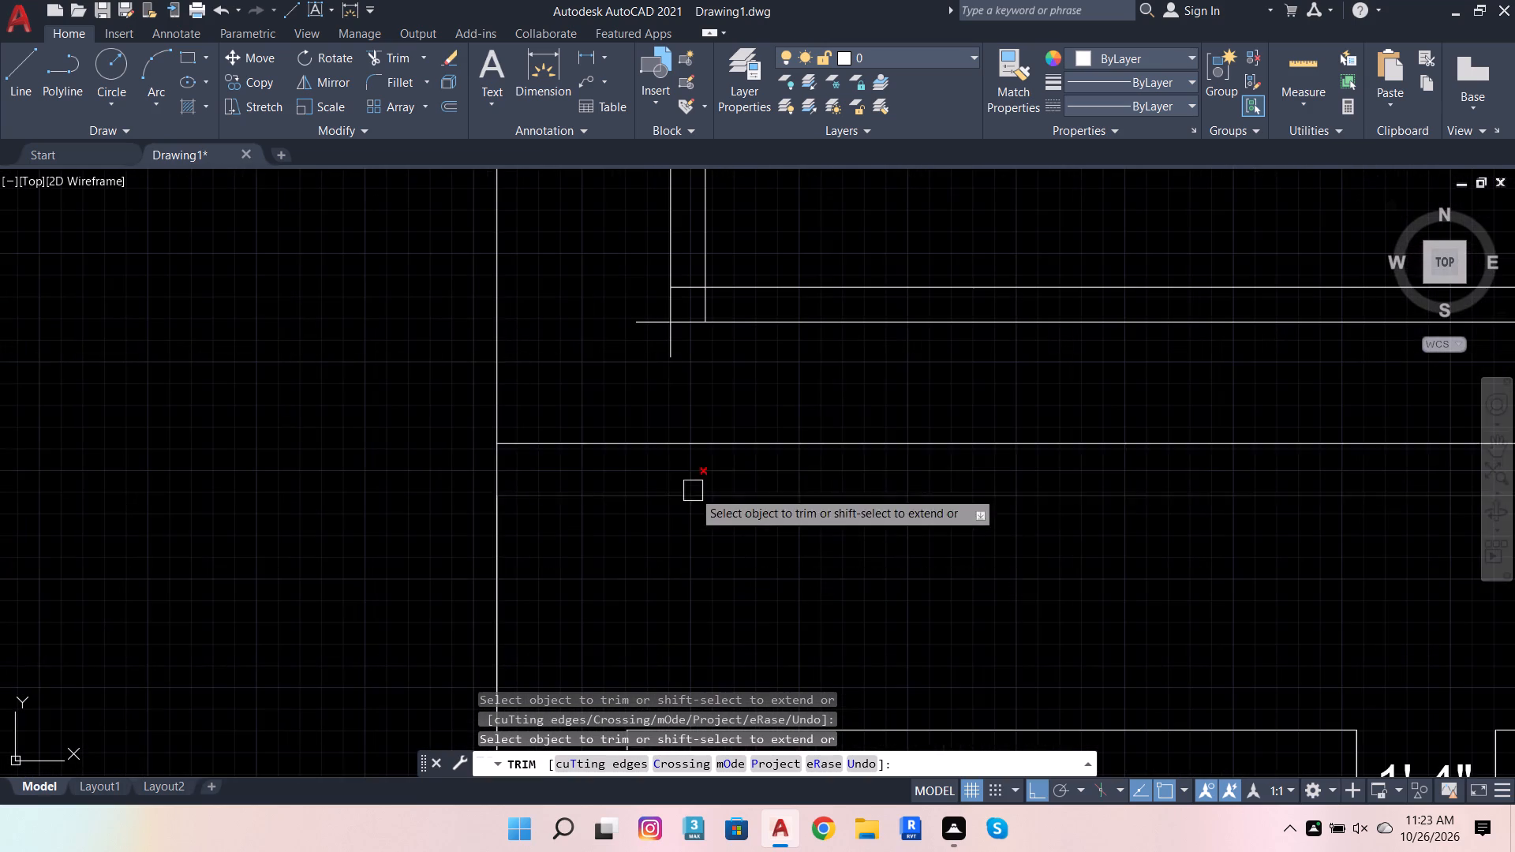
pyautogui.scroll(3, 622, 313)
pyautogui.click(701, 300)
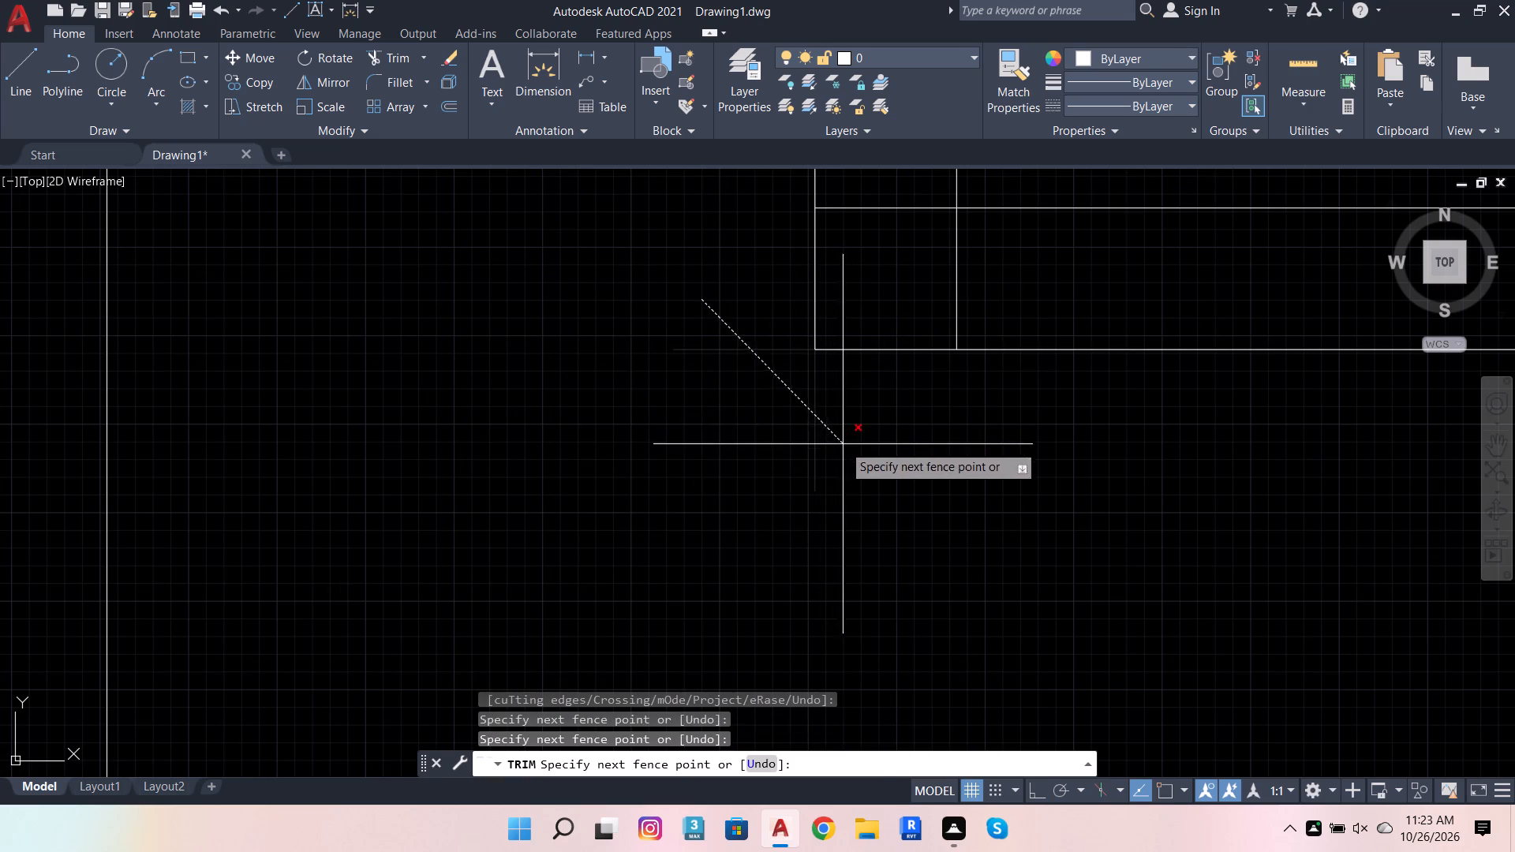
pyautogui.click(844, 444)
pyautogui.scroll(-2, 765, 514)
pyautogui.click(805, 388)
pyautogui.click(840, 427)
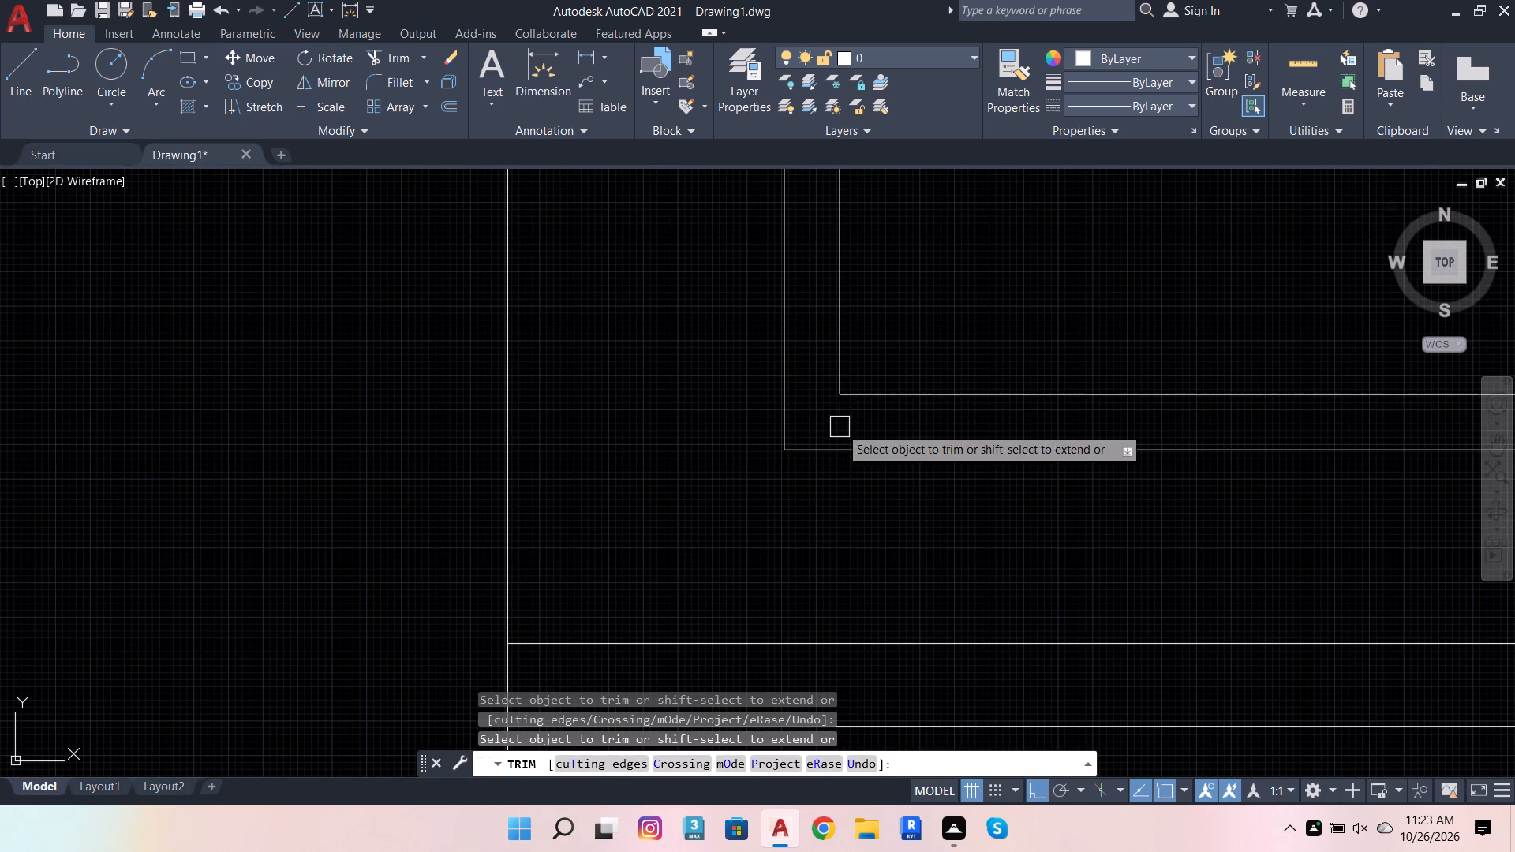
pyautogui.scroll(-6, 656, 541)
pyautogui.scroll(3, 698, 496)
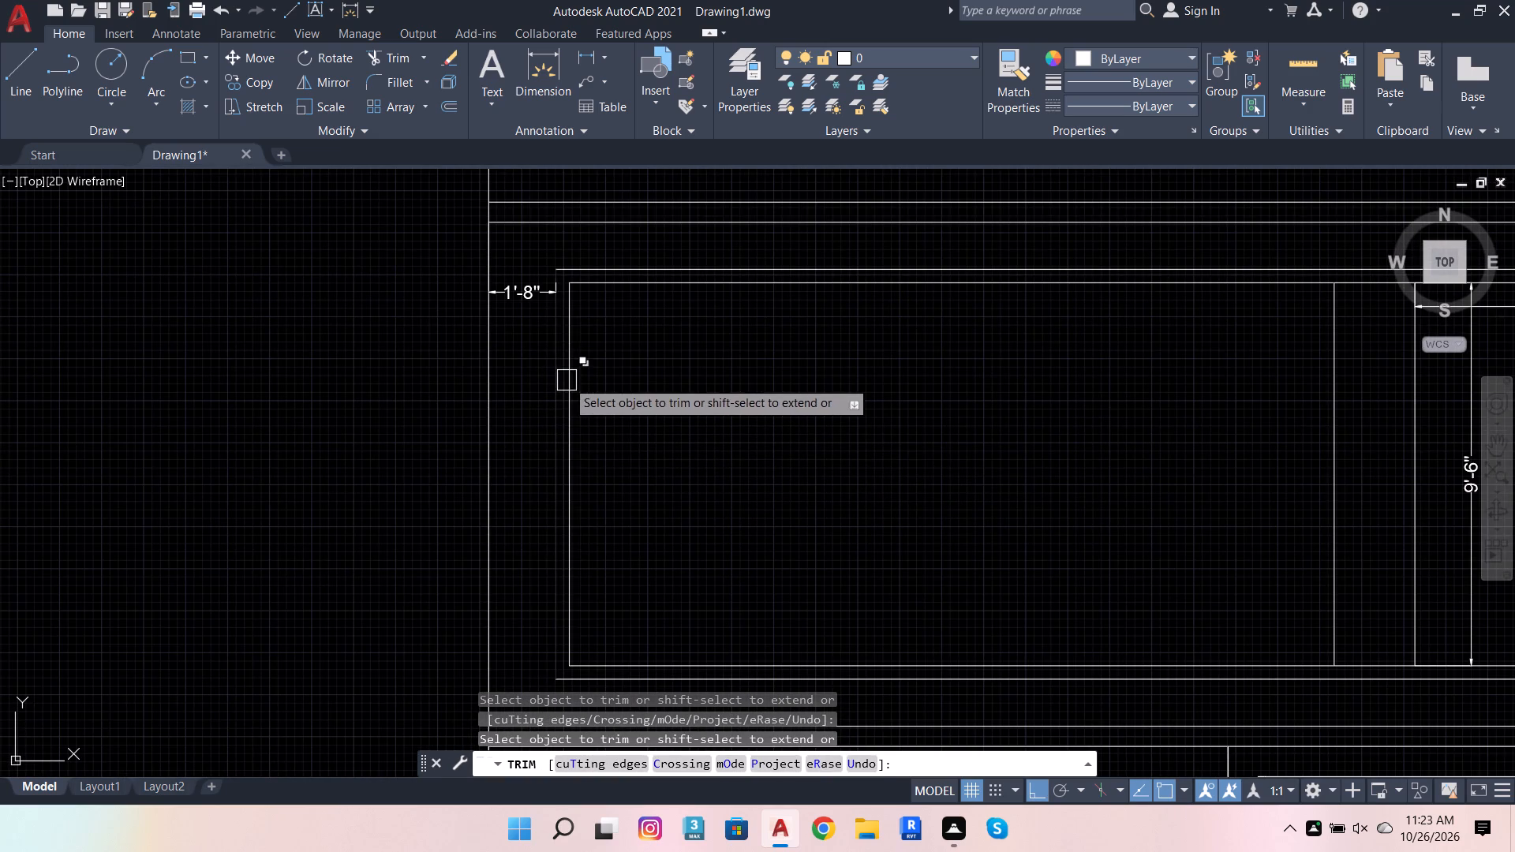
pyautogui.press('Escape')
pyautogui.press('Escape')
pyautogui.press('Escape')
pyautogui.press('Escape')
pyautogui.press('Escape')
# Join the frame's four outer lines, including the slanted right side, into one polyline.
pyautogui.scroll(5, 556, 275)
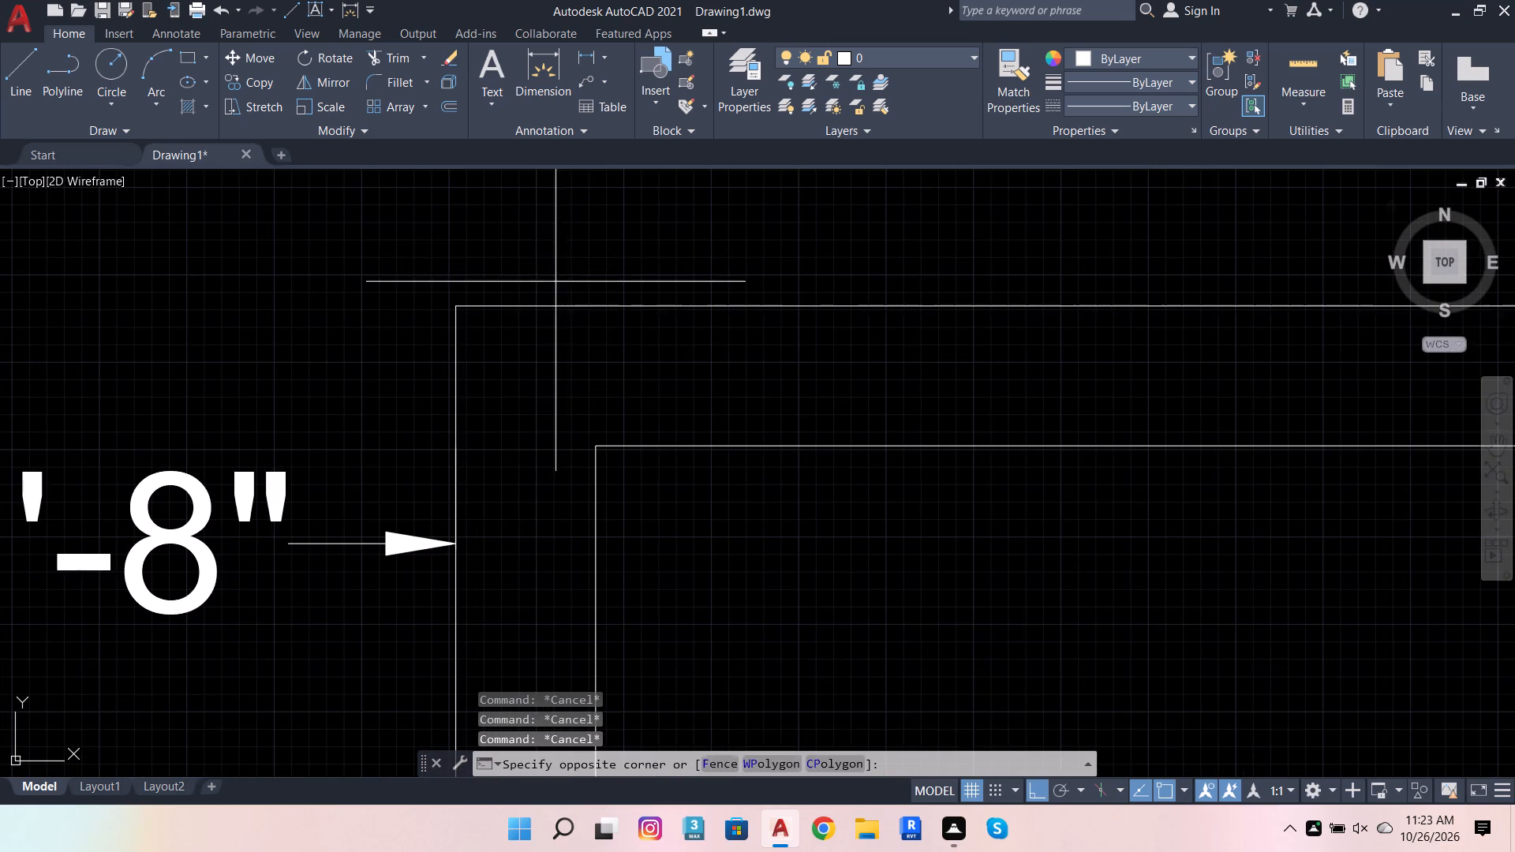
pyautogui.click(555, 282)
pyautogui.click(401, 356)
pyautogui.scroll(-3, 627, 316)
pyautogui.scroll(-3, 638, 387)
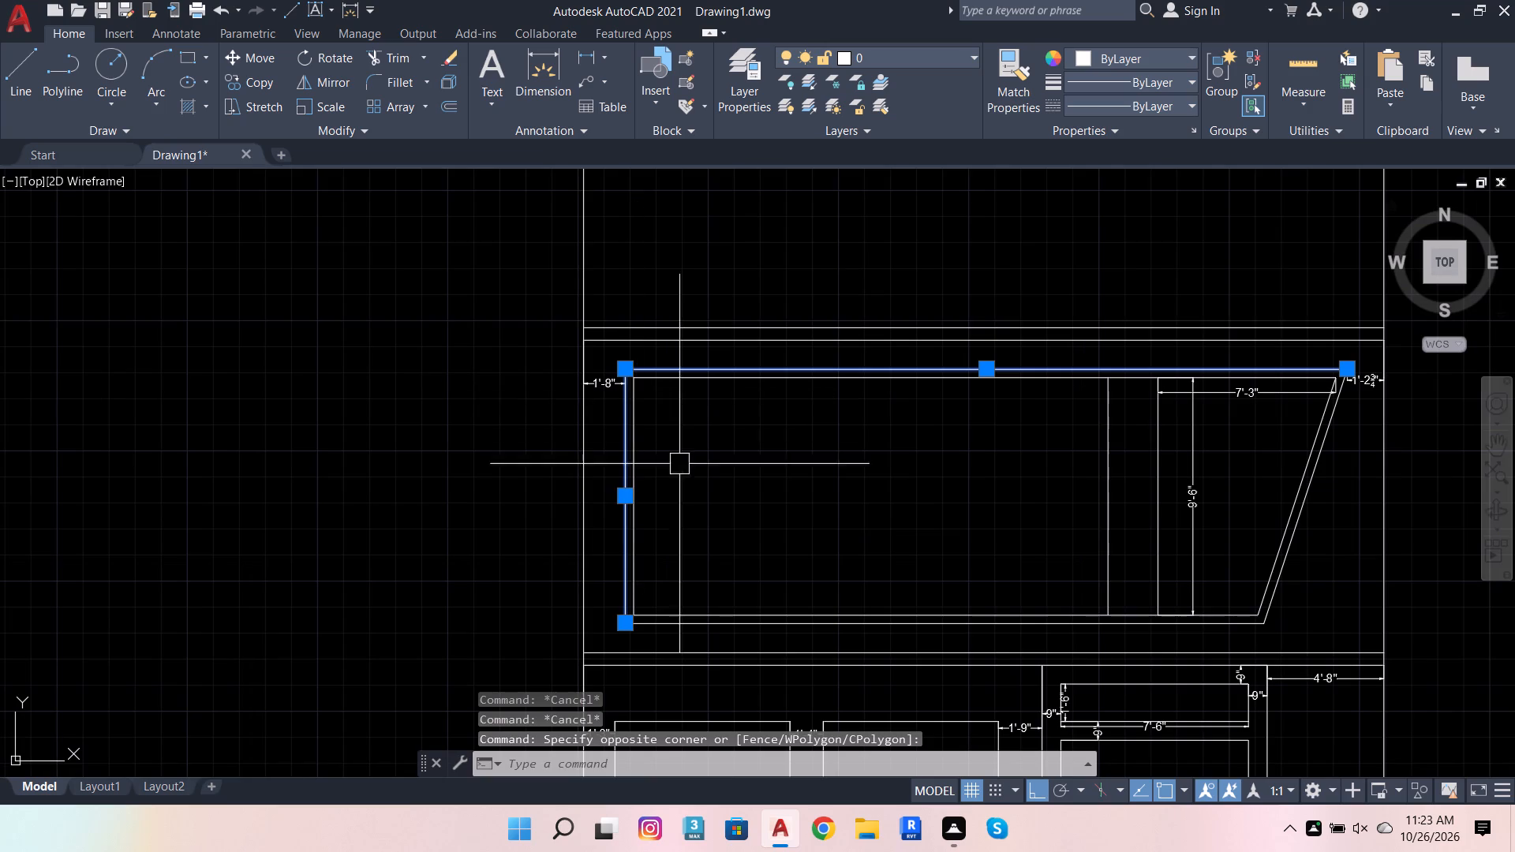
pyautogui.scroll(3, 717, 643)
pyautogui.click(566, 576)
pyautogui.scroll(-1, 482, 615)
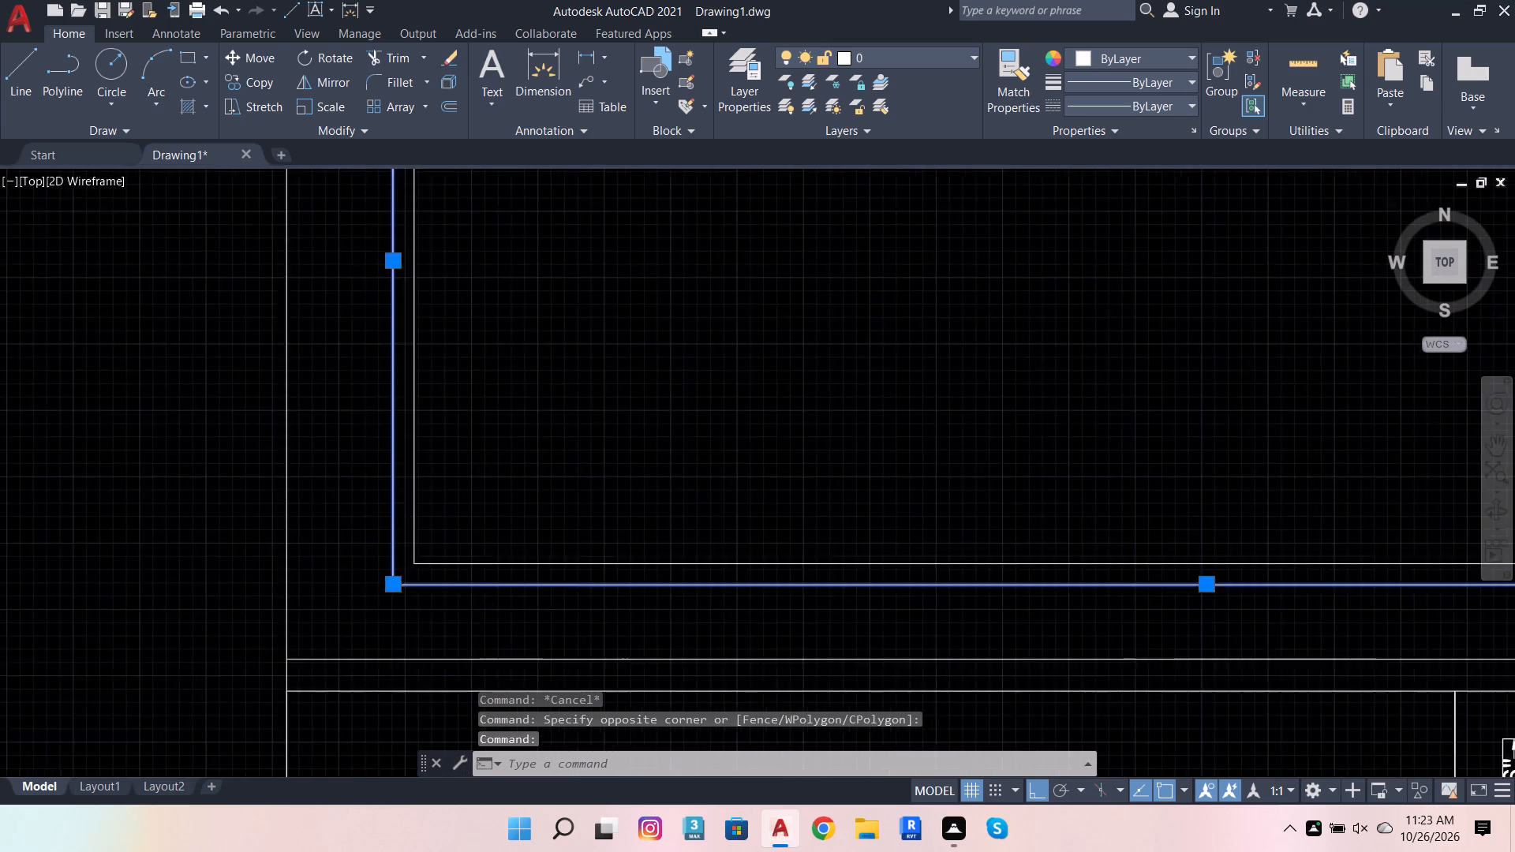
pyautogui.scroll(-2, 482, 615)
pyautogui.scroll(2, 1156, 394)
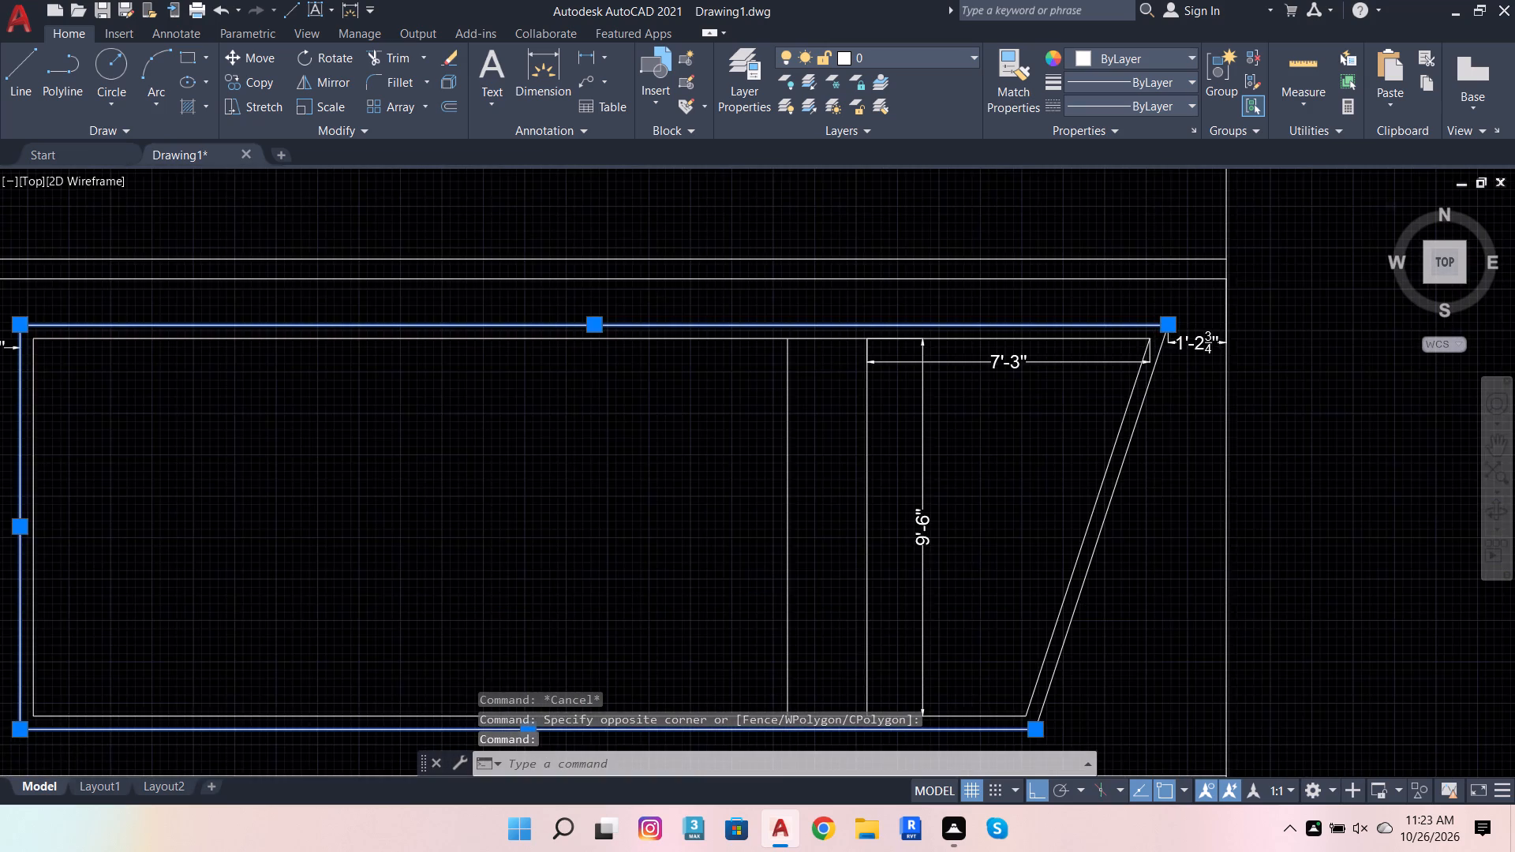
pyautogui.click(1146, 390)
pyautogui.scroll(-3, 1288, 559)
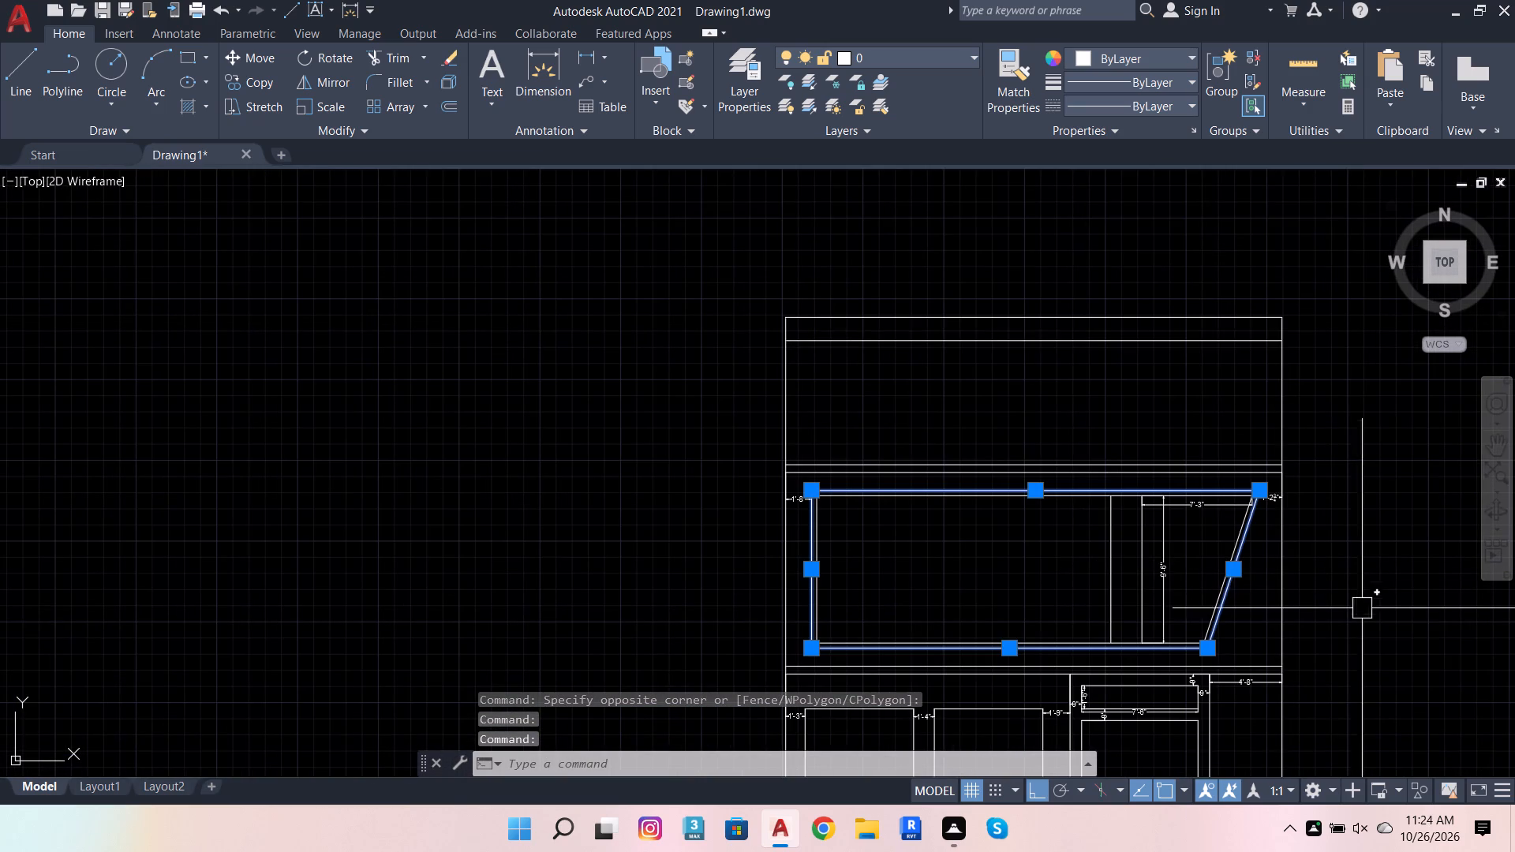
pyautogui.press('j')
pyautogui.press('Return')
pyautogui.scroll(2, 1160, 596)
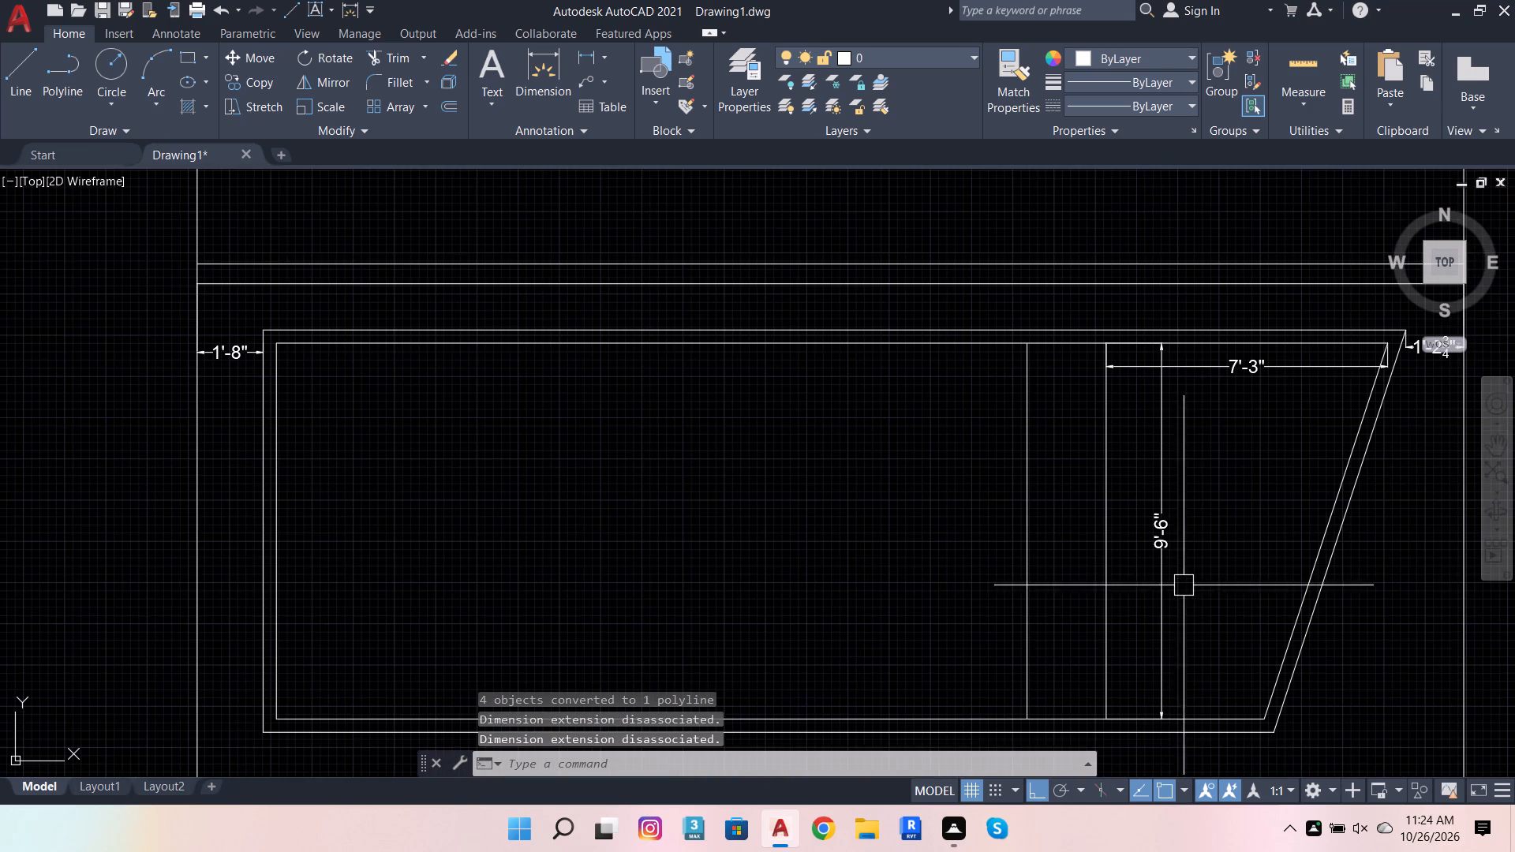
# Offset the frame's inner bottom line 2'6 upward.
pyautogui.scroll(-2, 1258, 555)
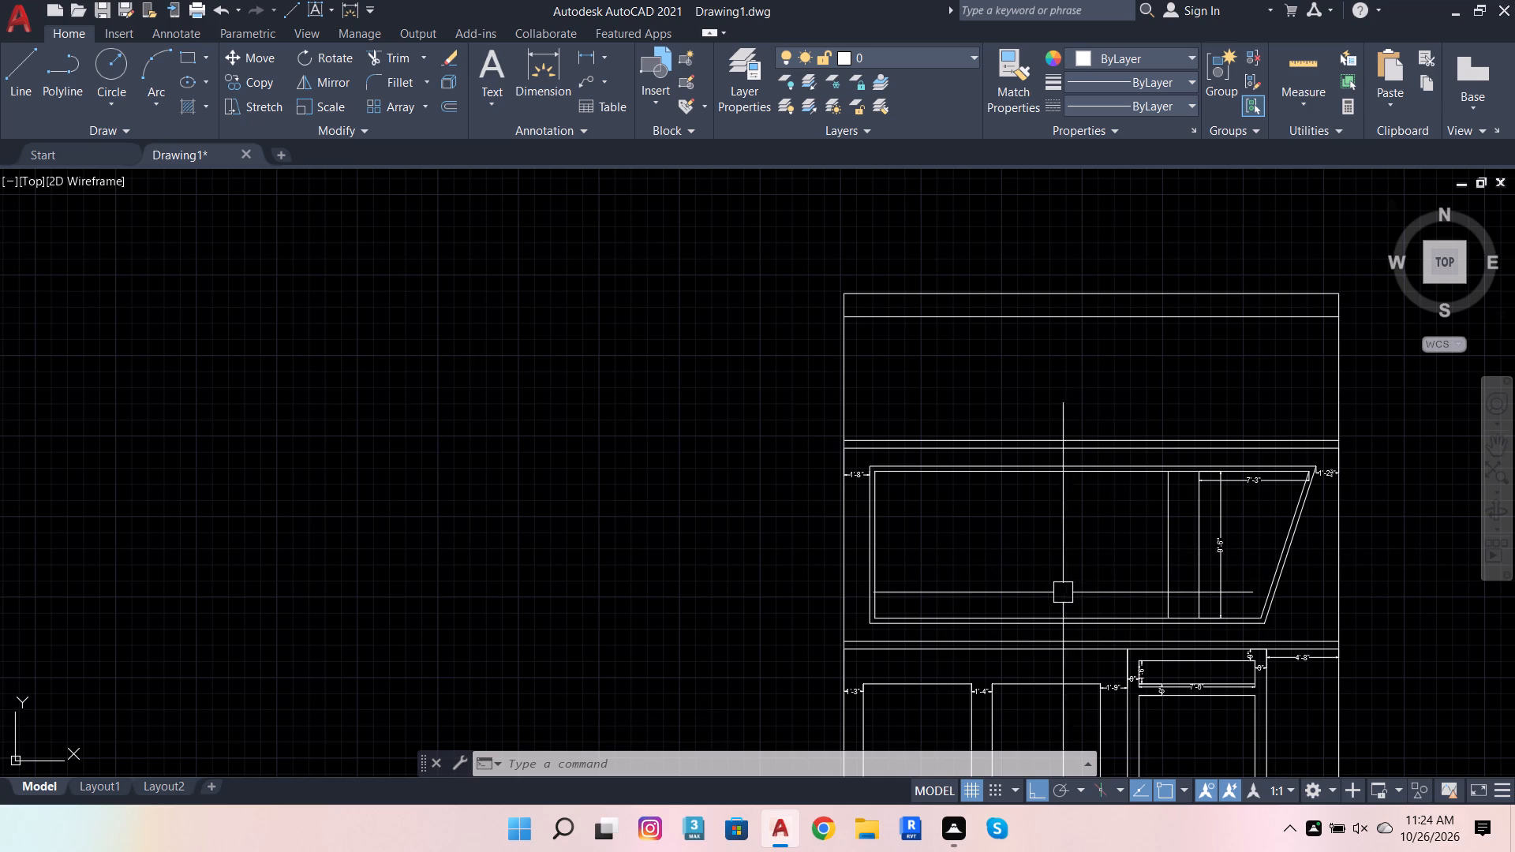
pyautogui.scroll(2, 1047, 600)
pyautogui.click(1005, 650)
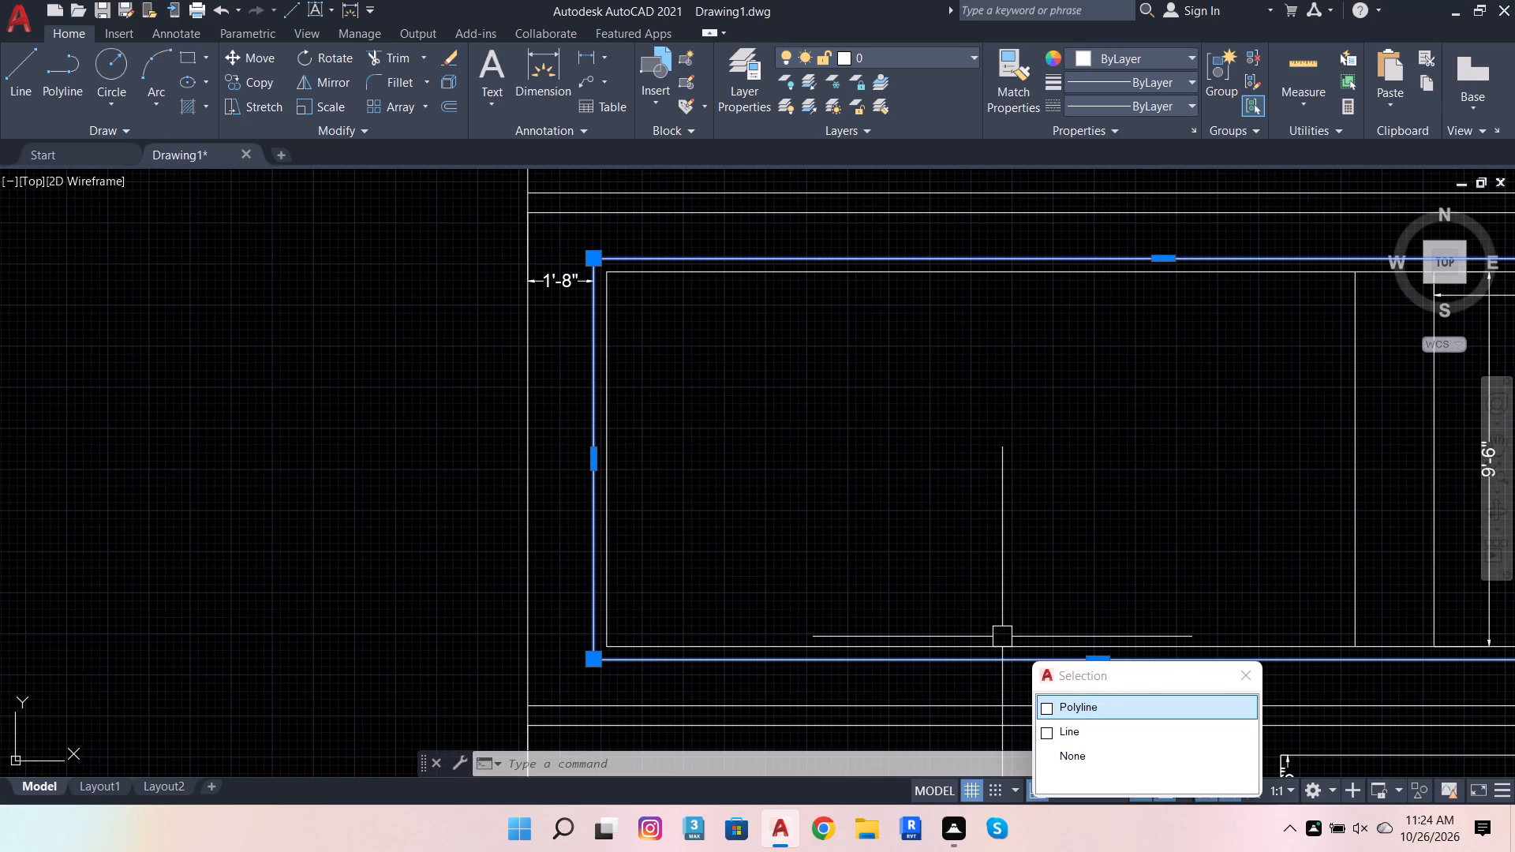
pyautogui.press('Escape')
pyautogui.click(999, 635)
pyautogui.scroll(2, 967, 653)
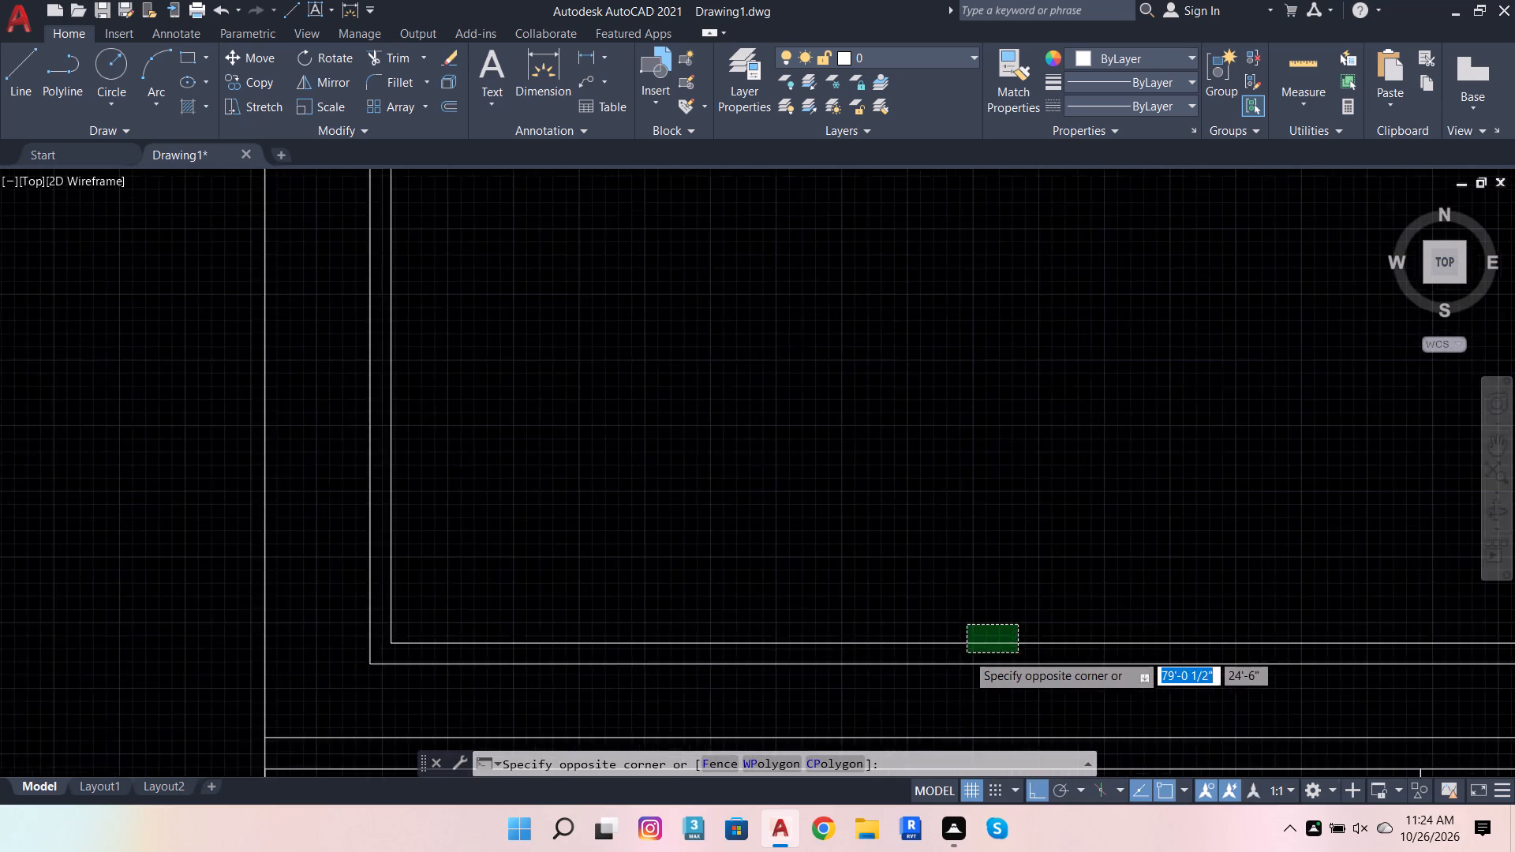
pyautogui.click(963, 647)
pyautogui.scroll(-3, 997, 622)
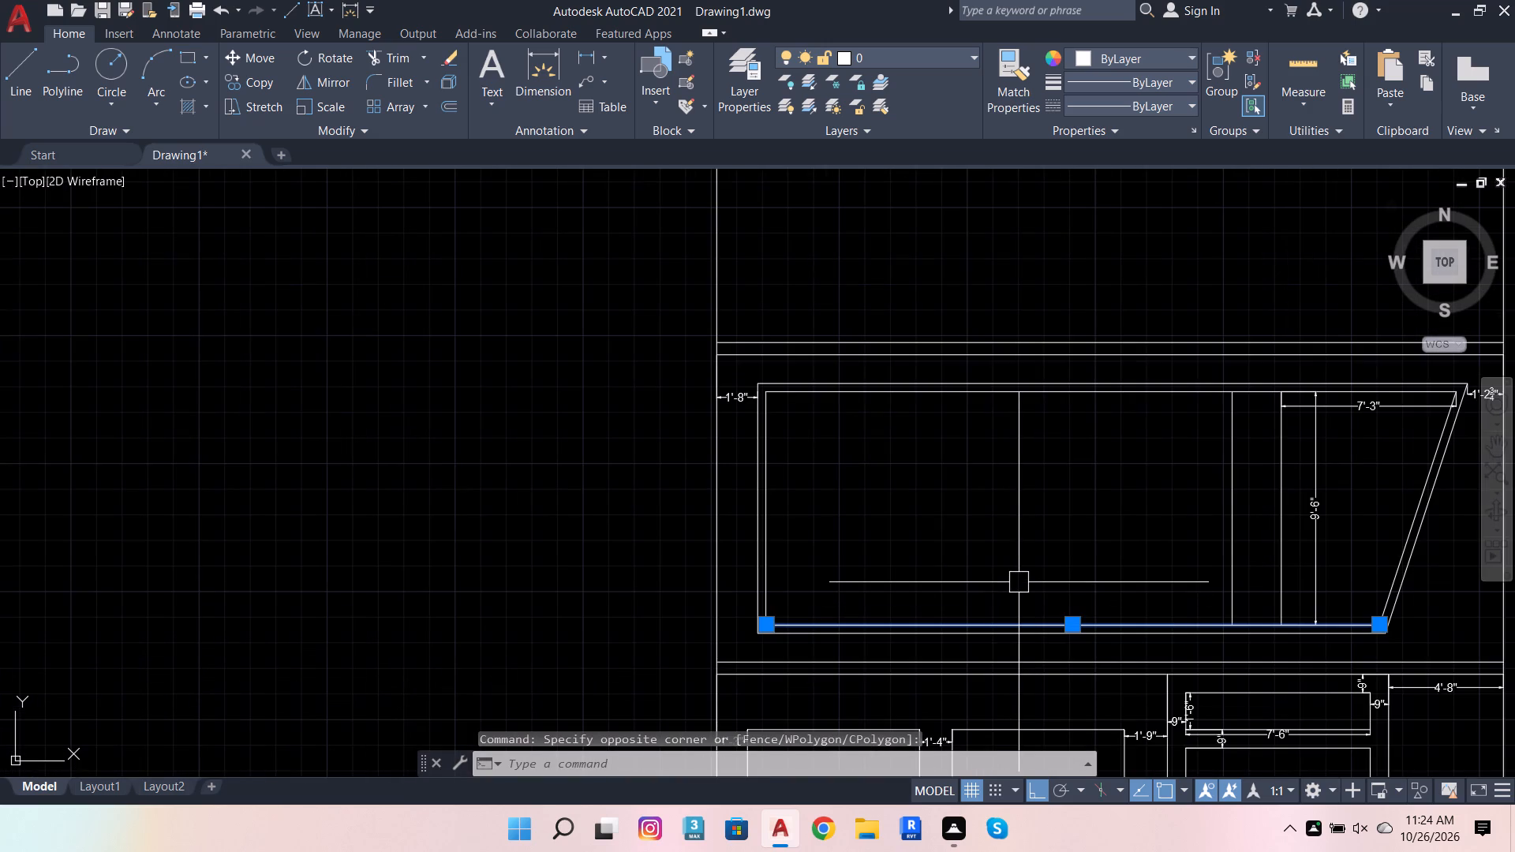
pyautogui.press('o')
pyautogui.press('Return')
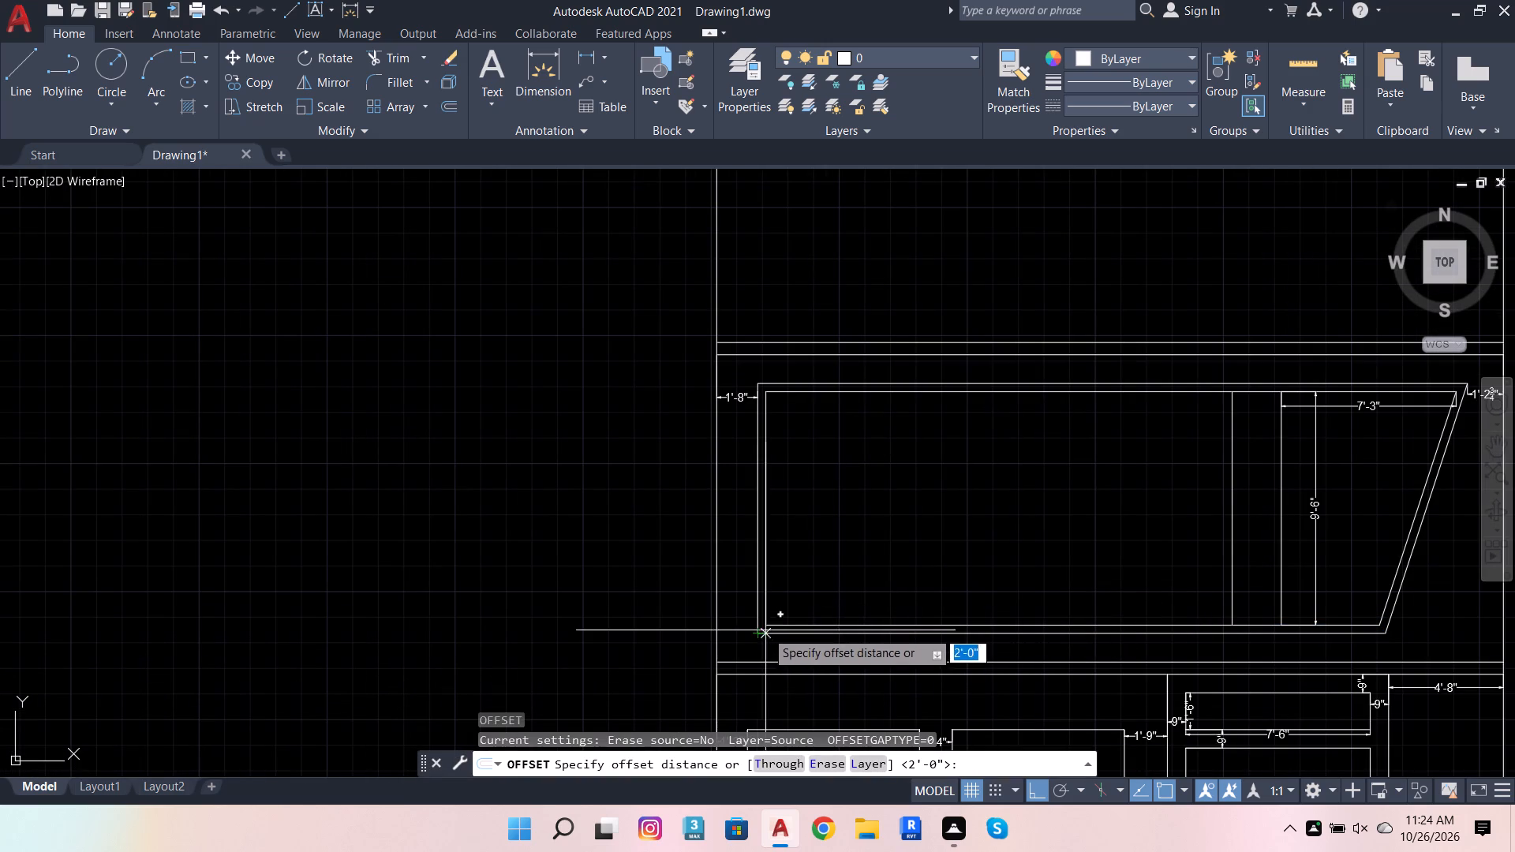
pyautogui.click(769, 627)
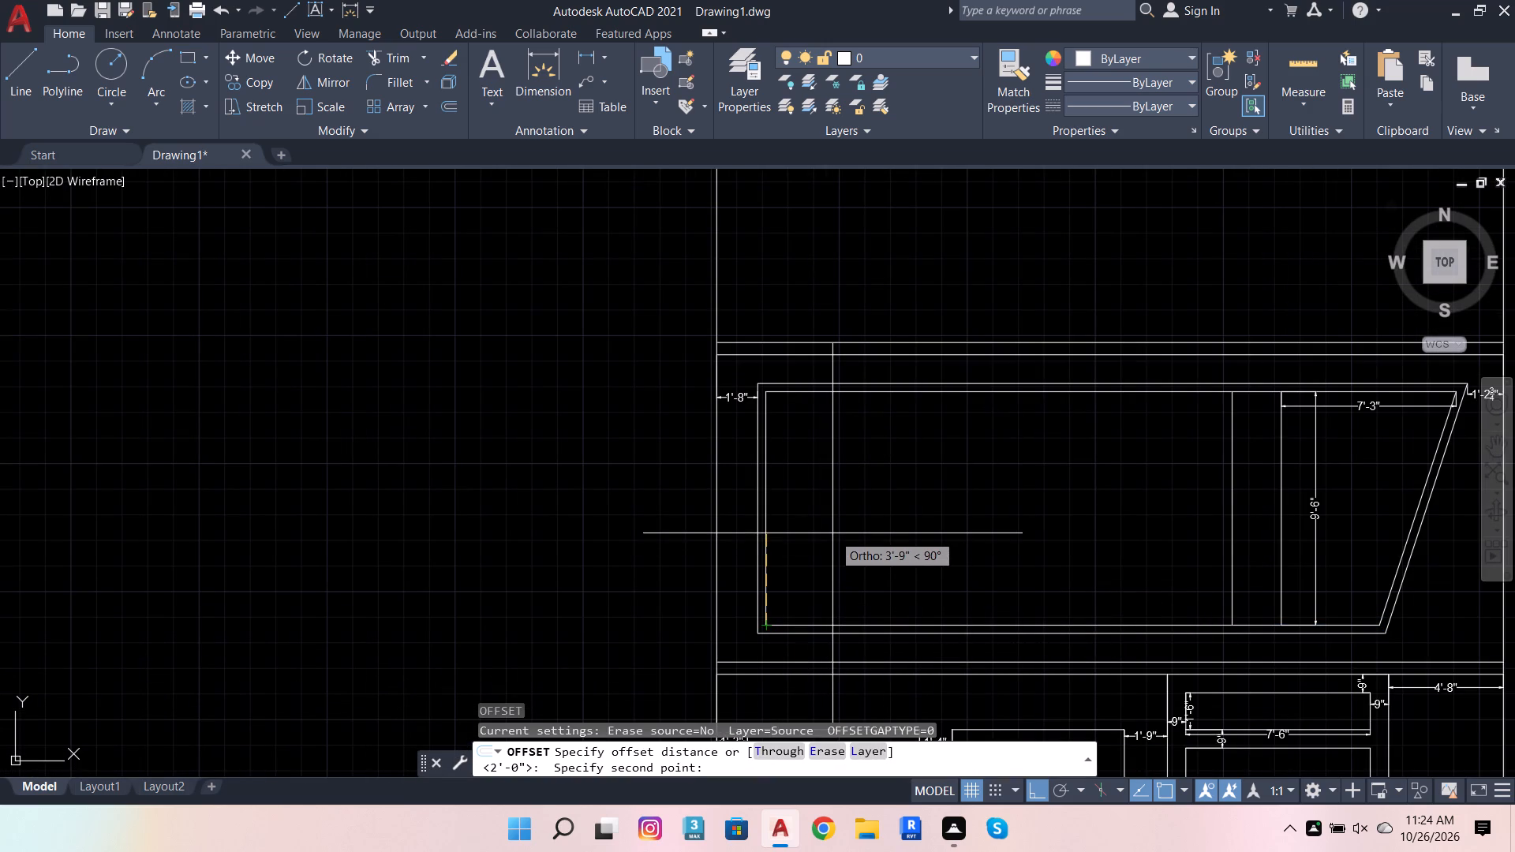
pyautogui.write("2'")
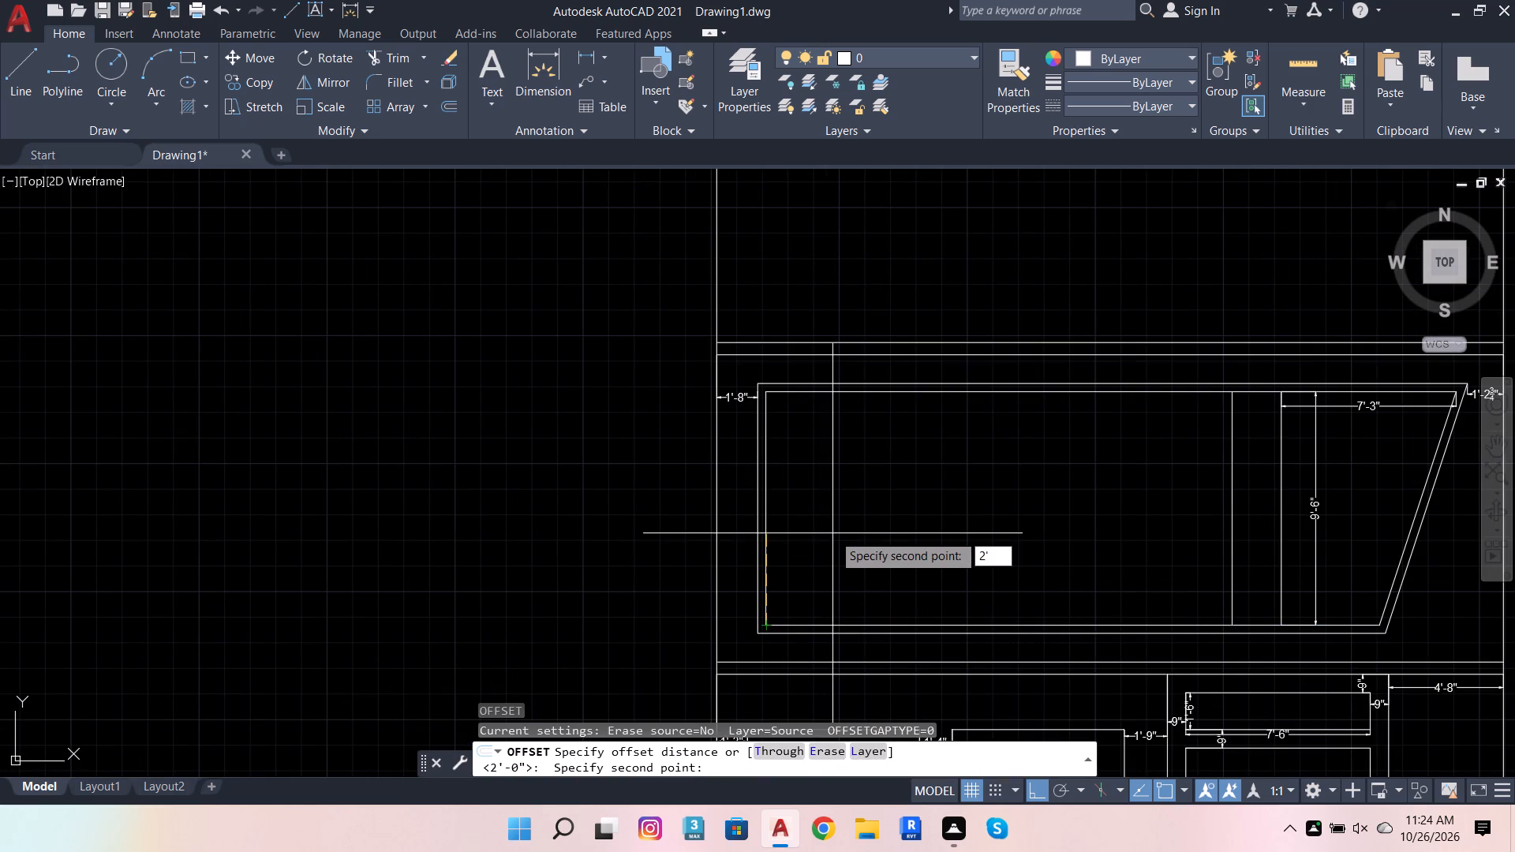
pyautogui.press('6')
pyautogui.press('Return')
pyautogui.click(832, 533)
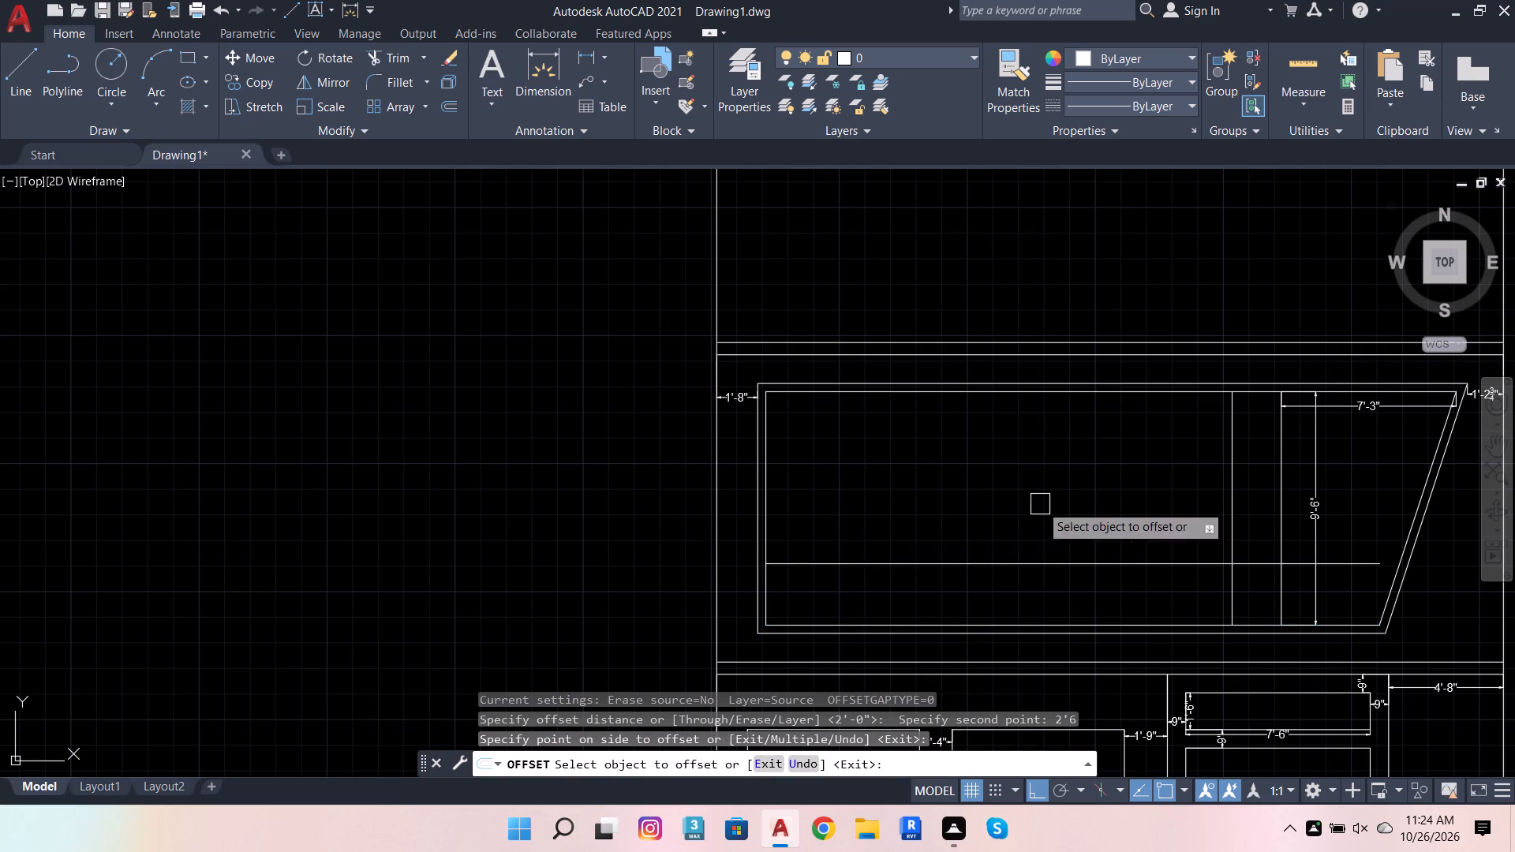
# Trim the new horizontal line between the two vertical dividers and beyond the right one, ending it at the left divider.
pyautogui.click(401, 65)
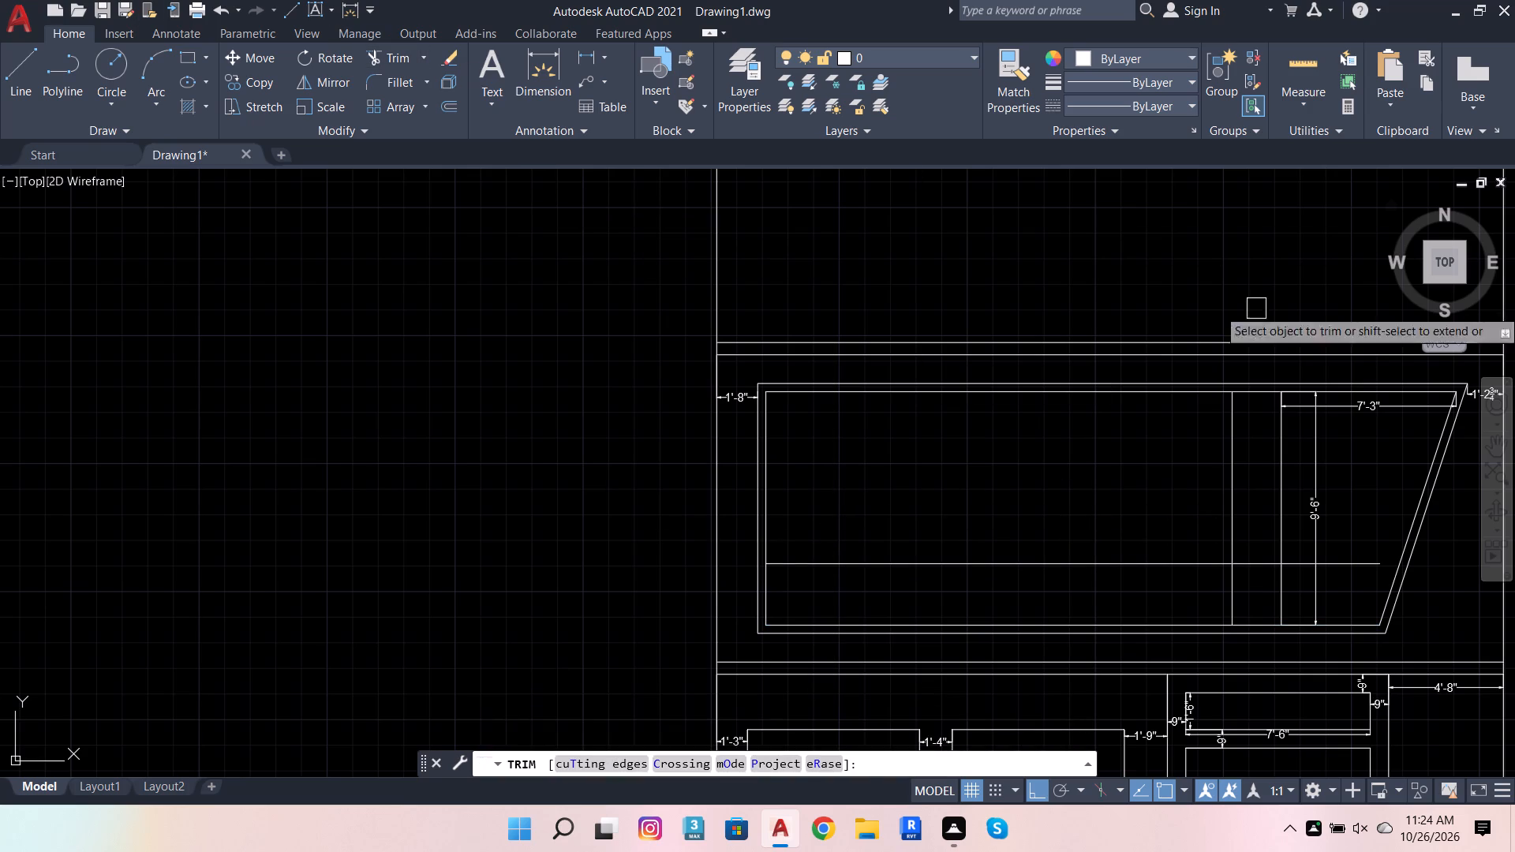
pyautogui.scroll(2, 1293, 554)
pyautogui.click(1202, 581)
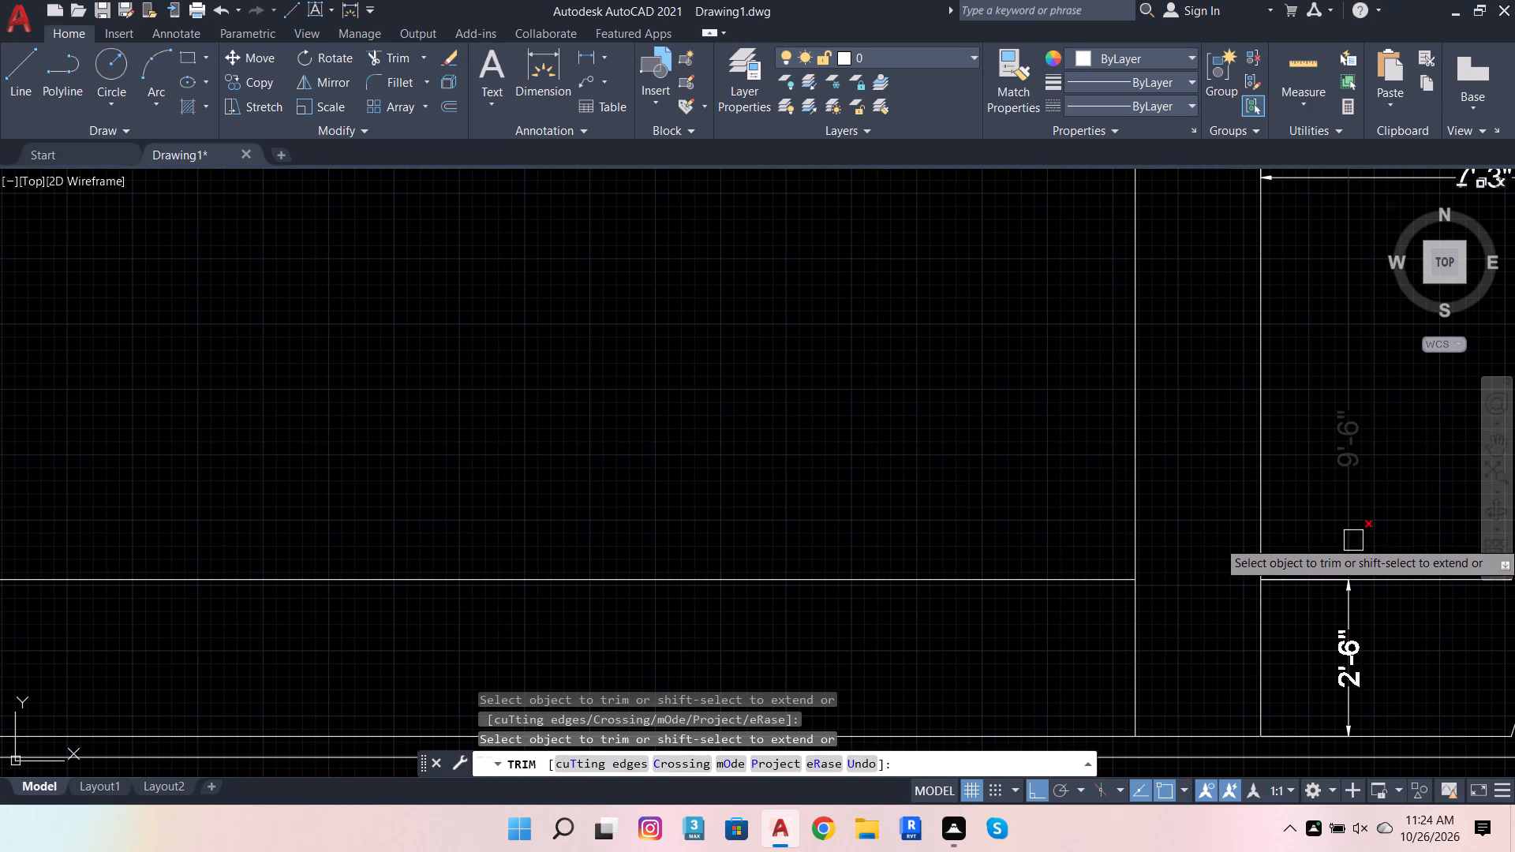
pyautogui.click(1299, 579)
pyautogui.scroll(-2, 897, 555)
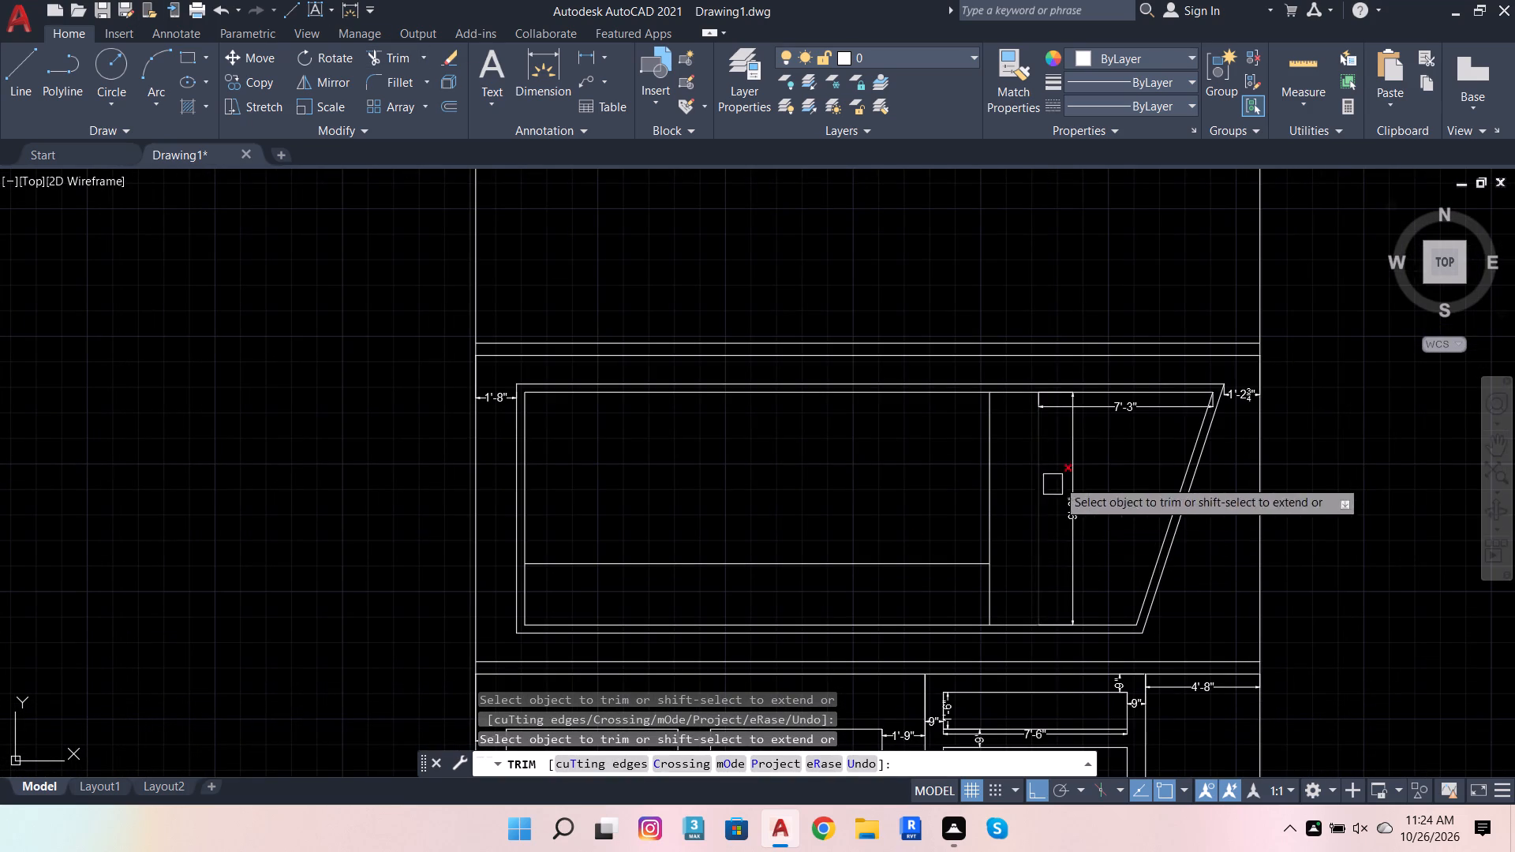
pyautogui.press('Escape')
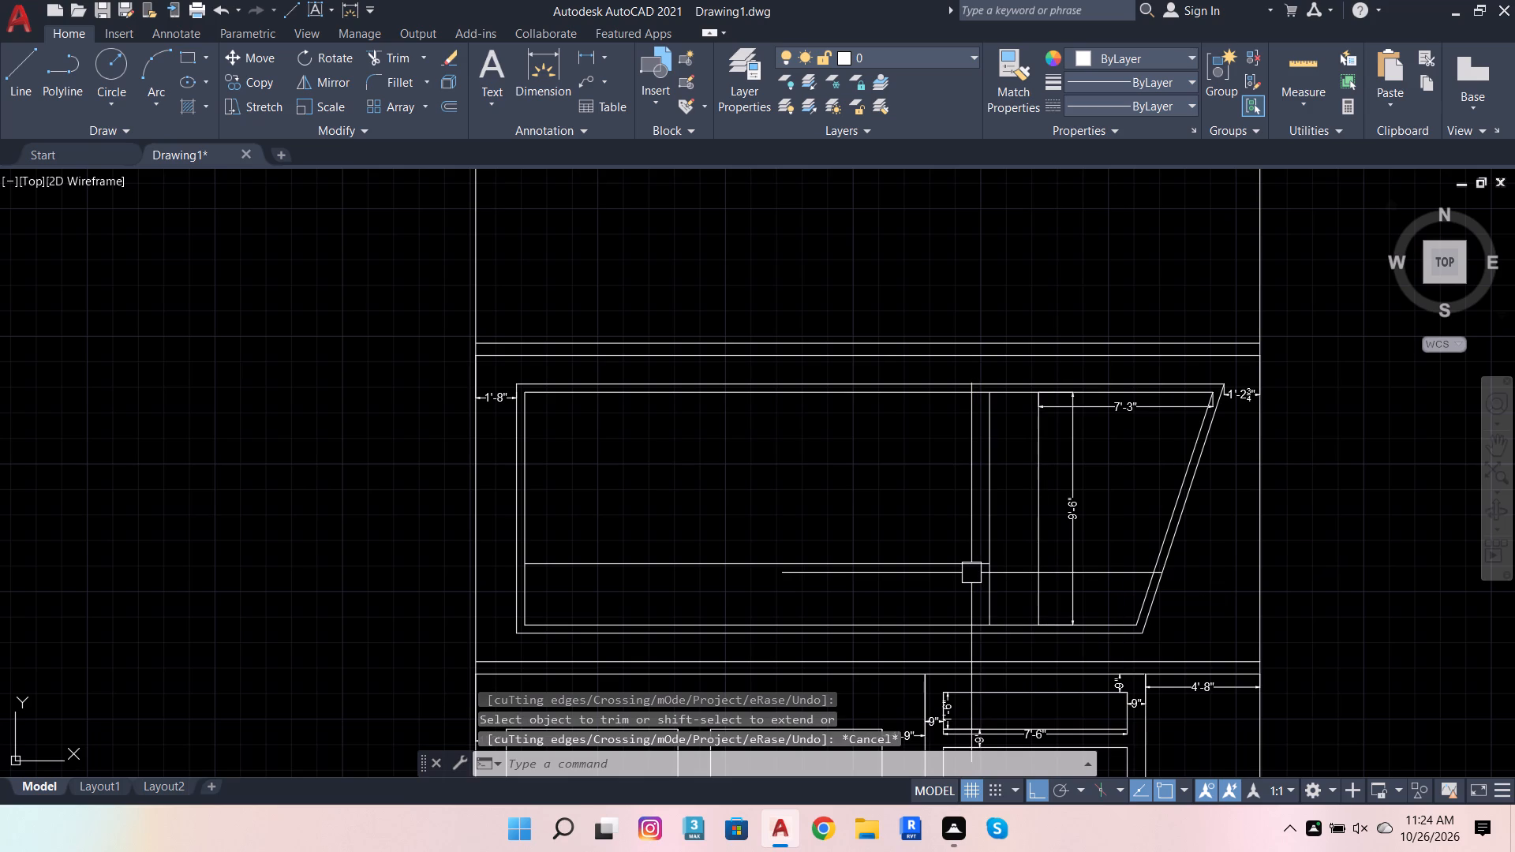
# Offset the trimmed horizontal line 4" downward inside the frame.
pyautogui.click(971, 574)
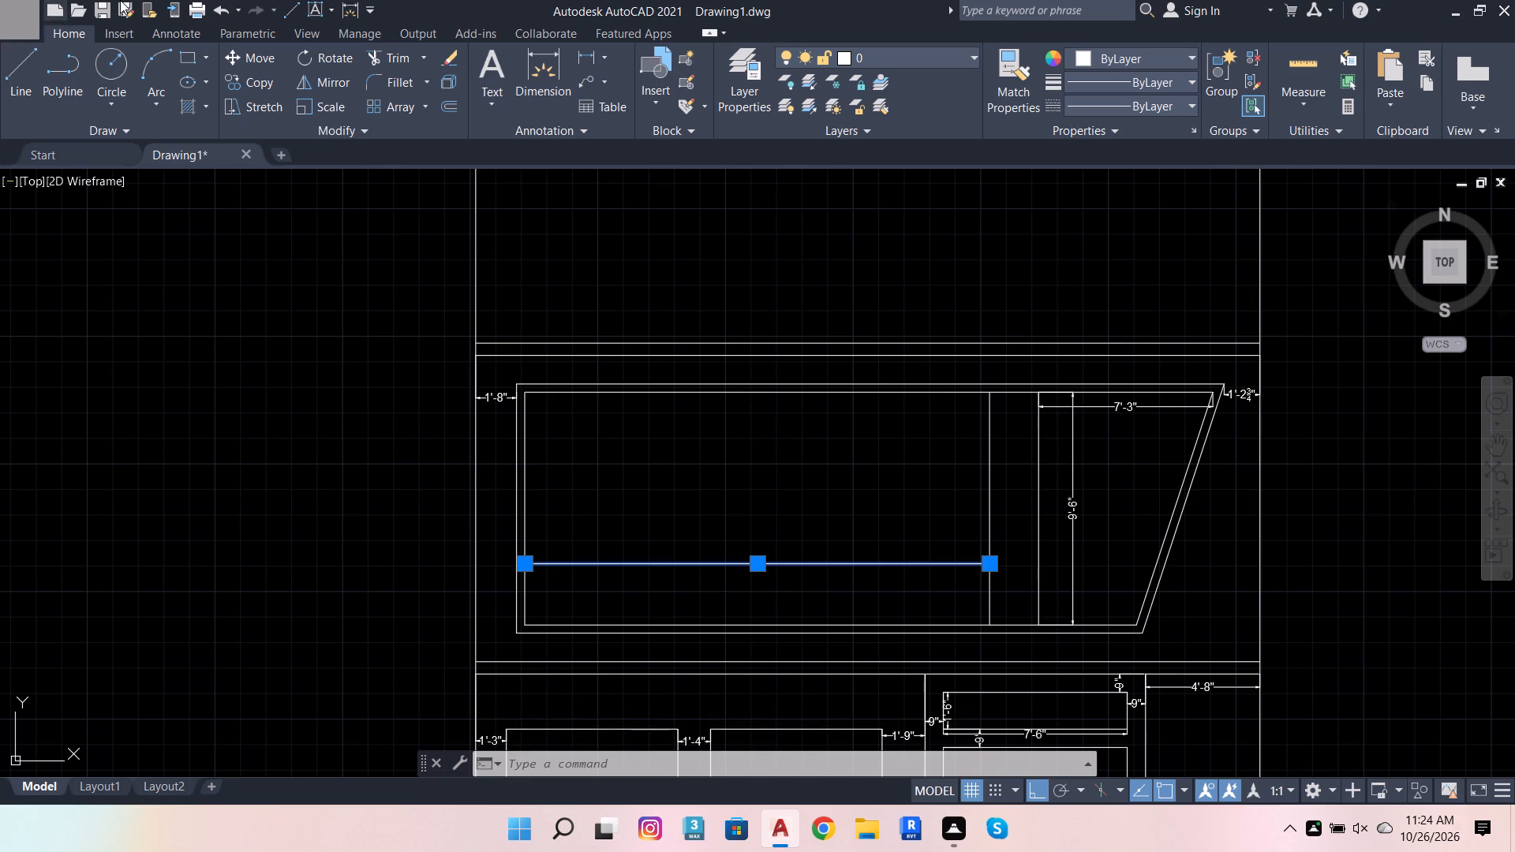
pyautogui.click(453, 105)
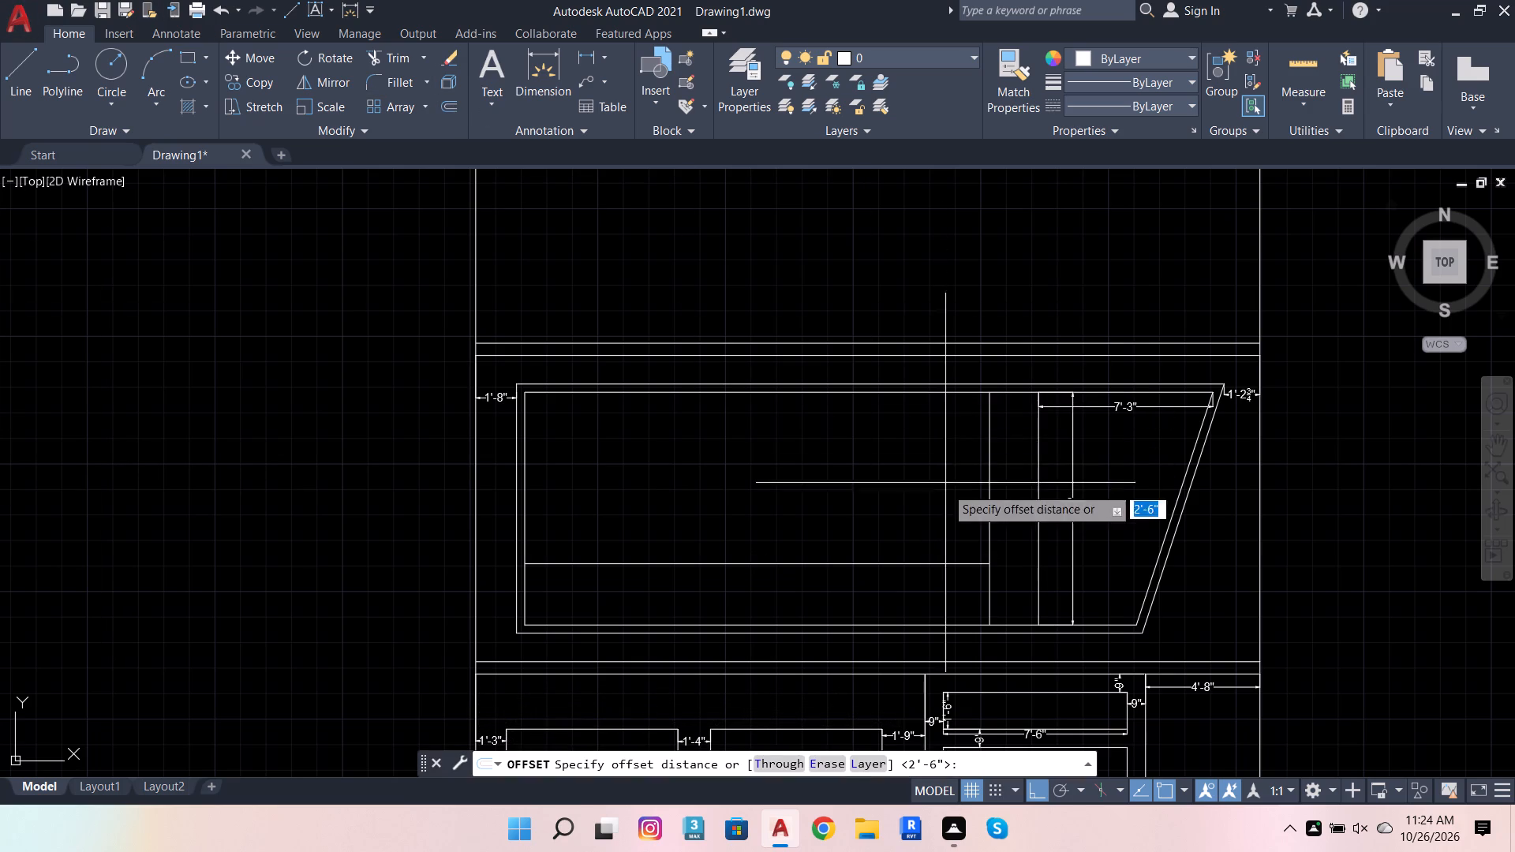
pyautogui.scroll(3, 992, 591)
pyautogui.click(975, 484)
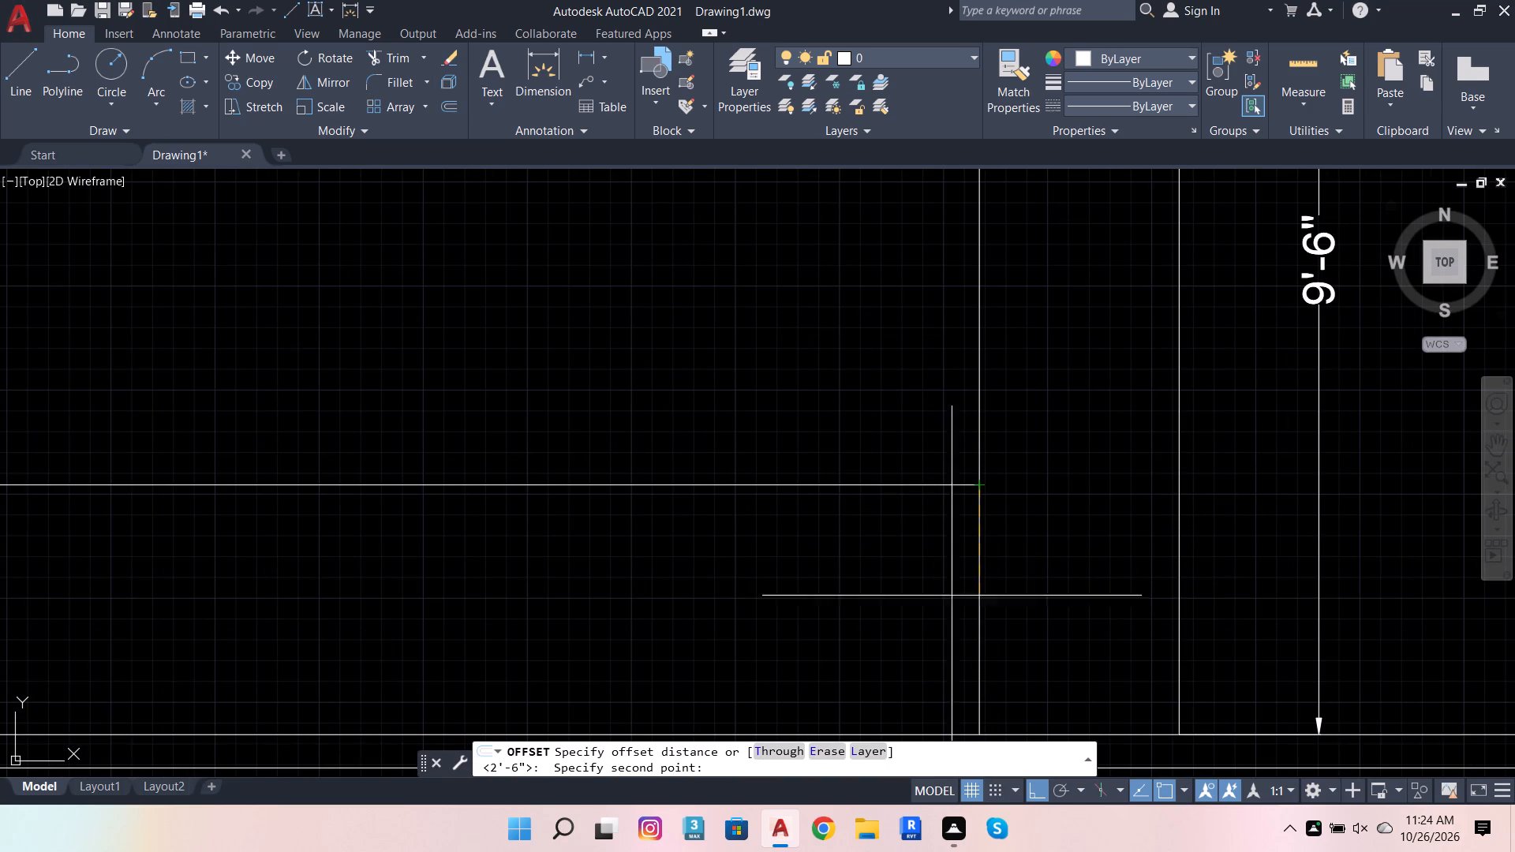
pyautogui.press('4')
pyautogui.press('Return')
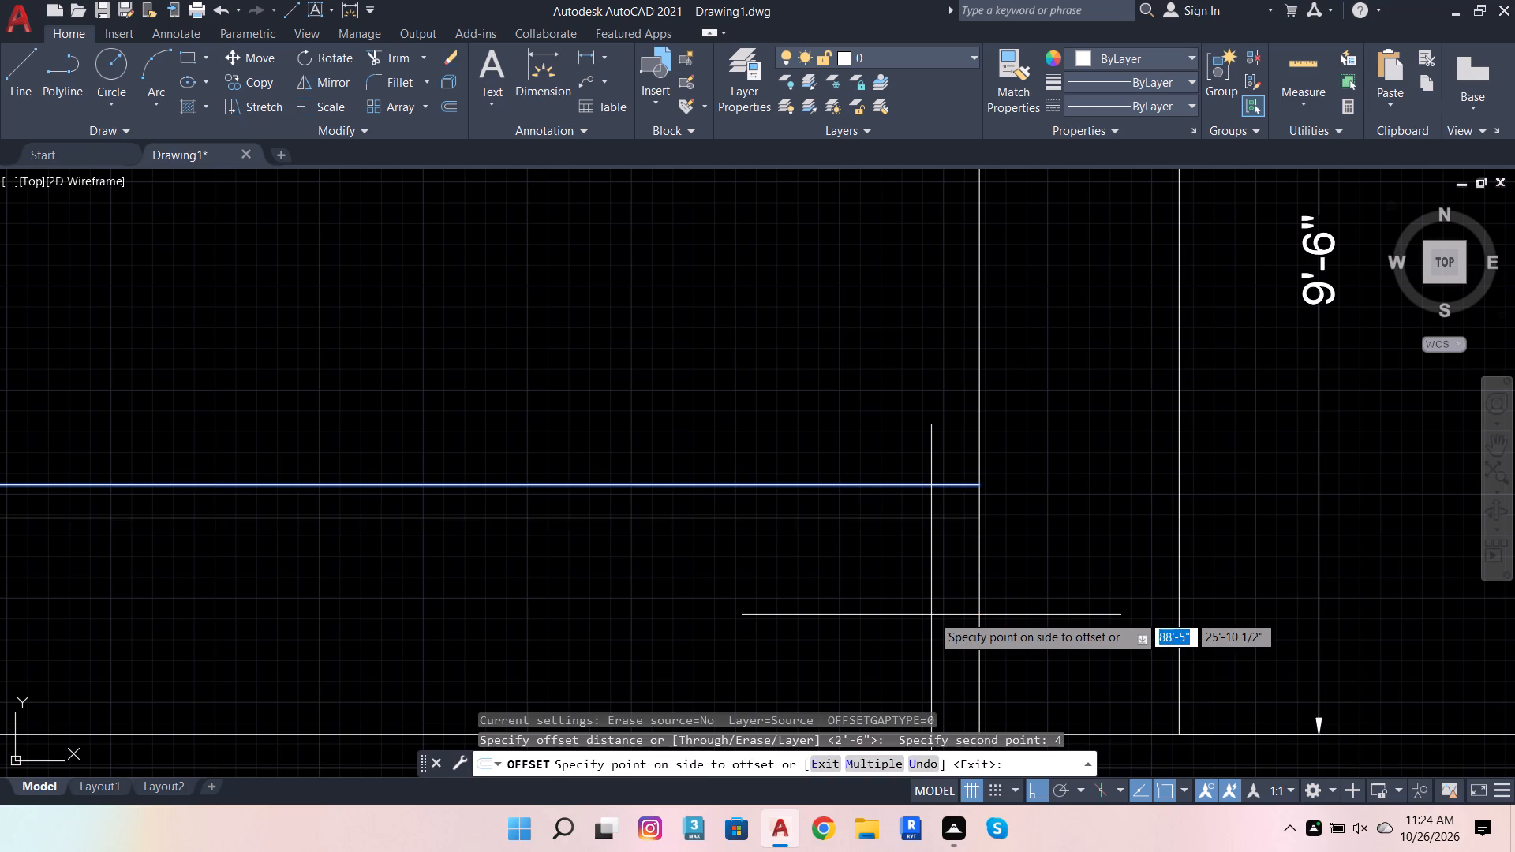
pyautogui.click(931, 615)
pyautogui.scroll(-3, 1040, 549)
pyautogui.scroll(2, 948, 555)
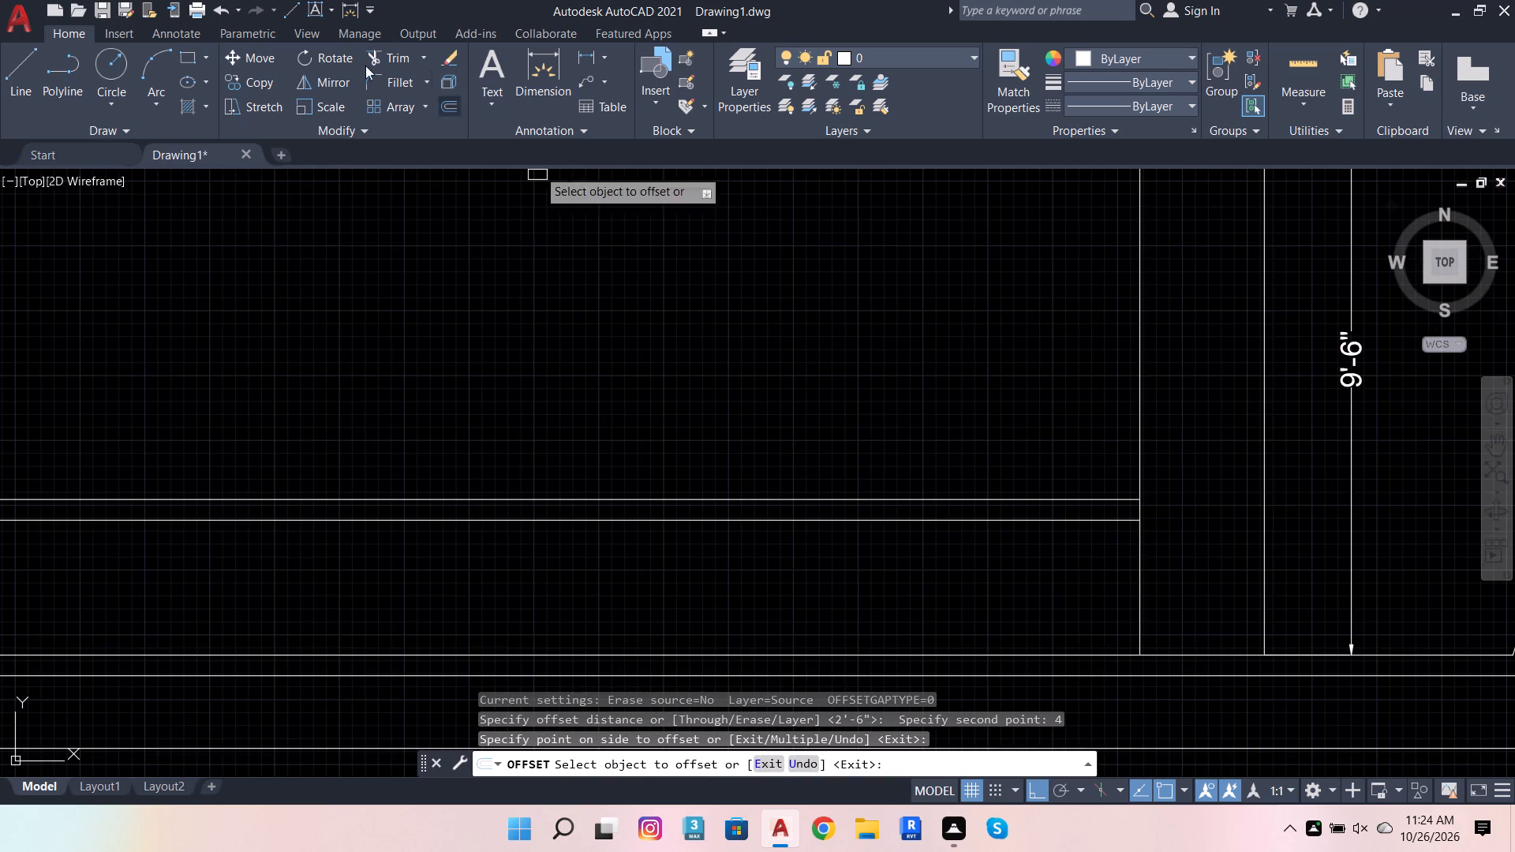
# Undo the 4" offset of the horizontal divider line inside the middle storey's frame.
pyautogui.click(448, 103)
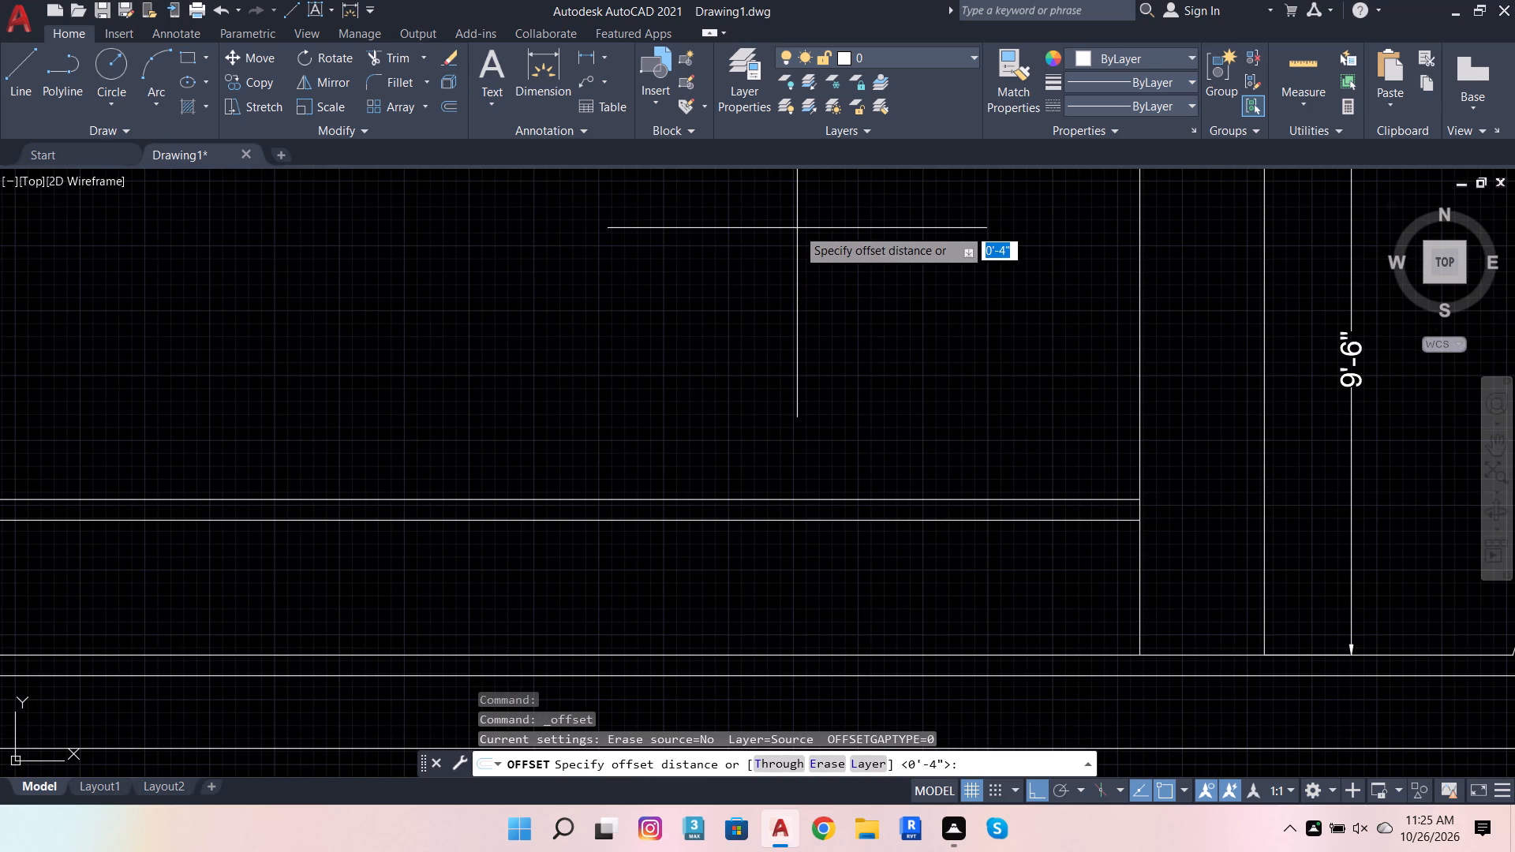
pyautogui.hotkey('ctrl', 'z')
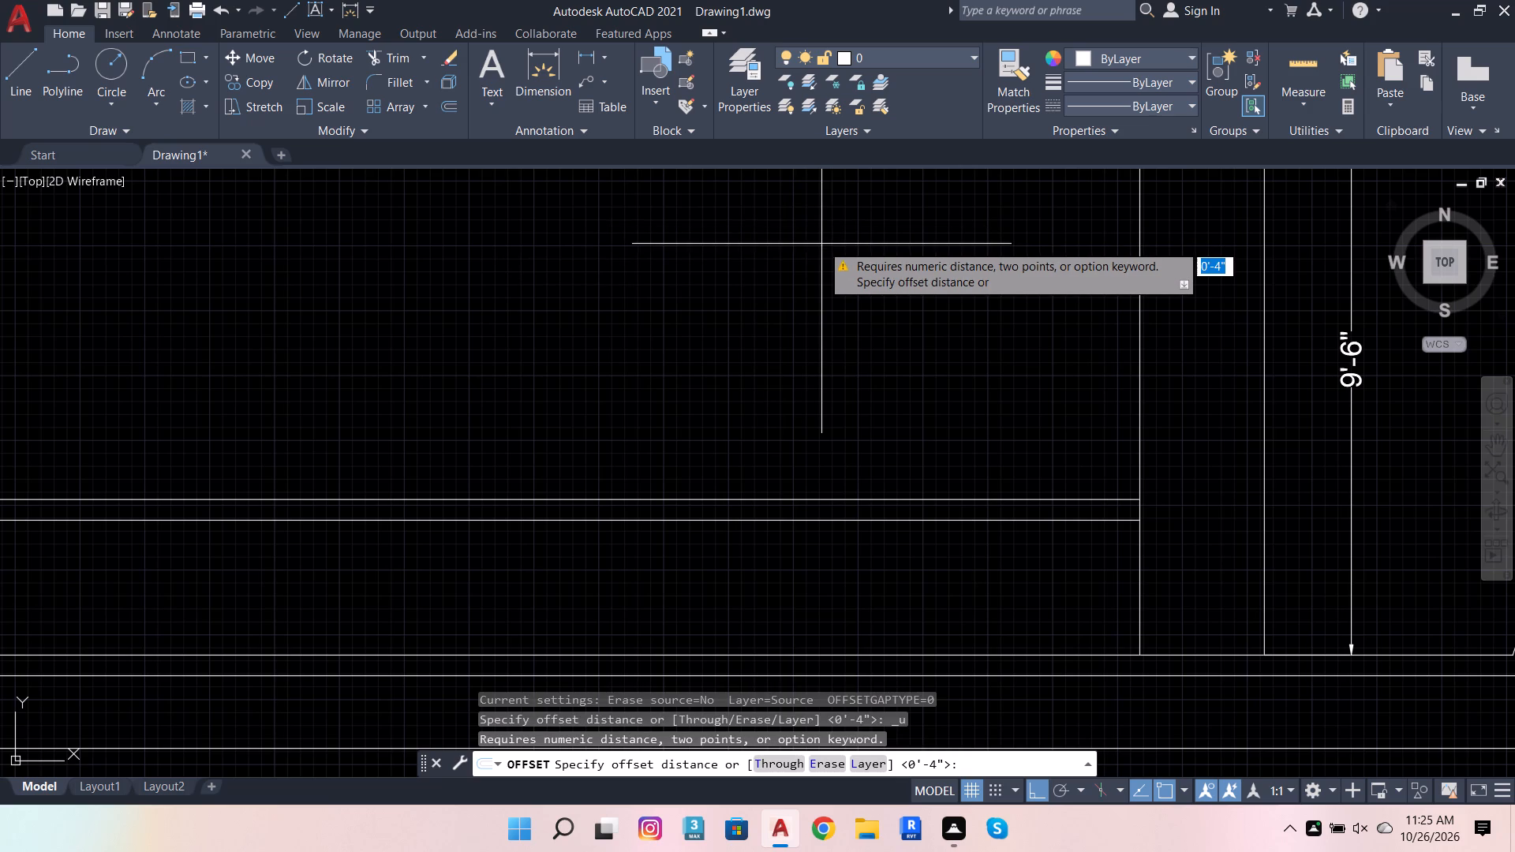
pyautogui.hotkey('ctrl', 'z')
pyautogui.press('Escape')
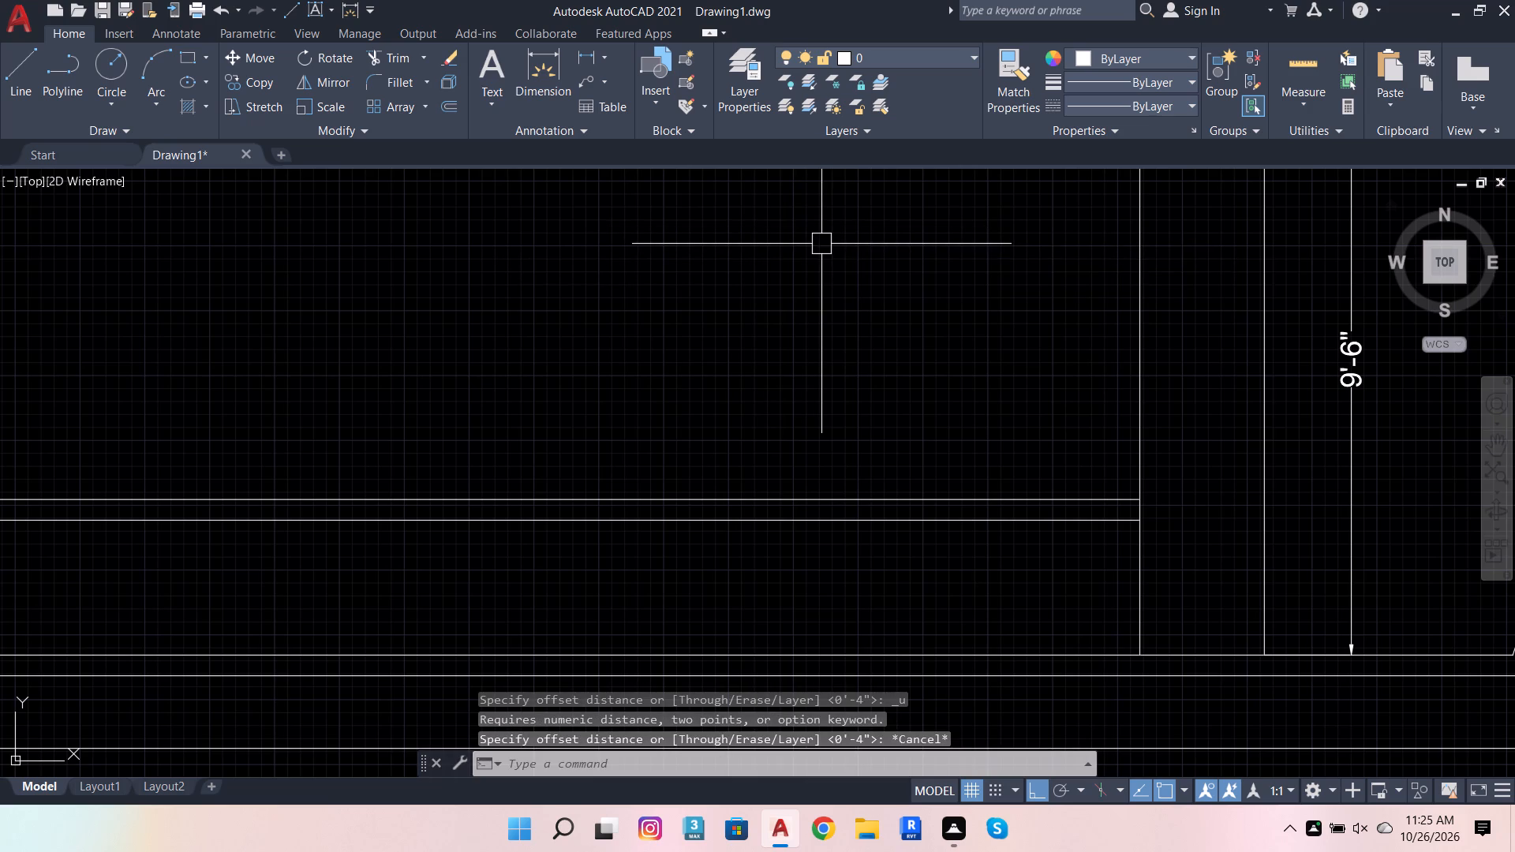
pyautogui.hotkey('ctrl', 'z')
pyautogui.hotkey('ctrl', 'z')
pyautogui.press('Escape')
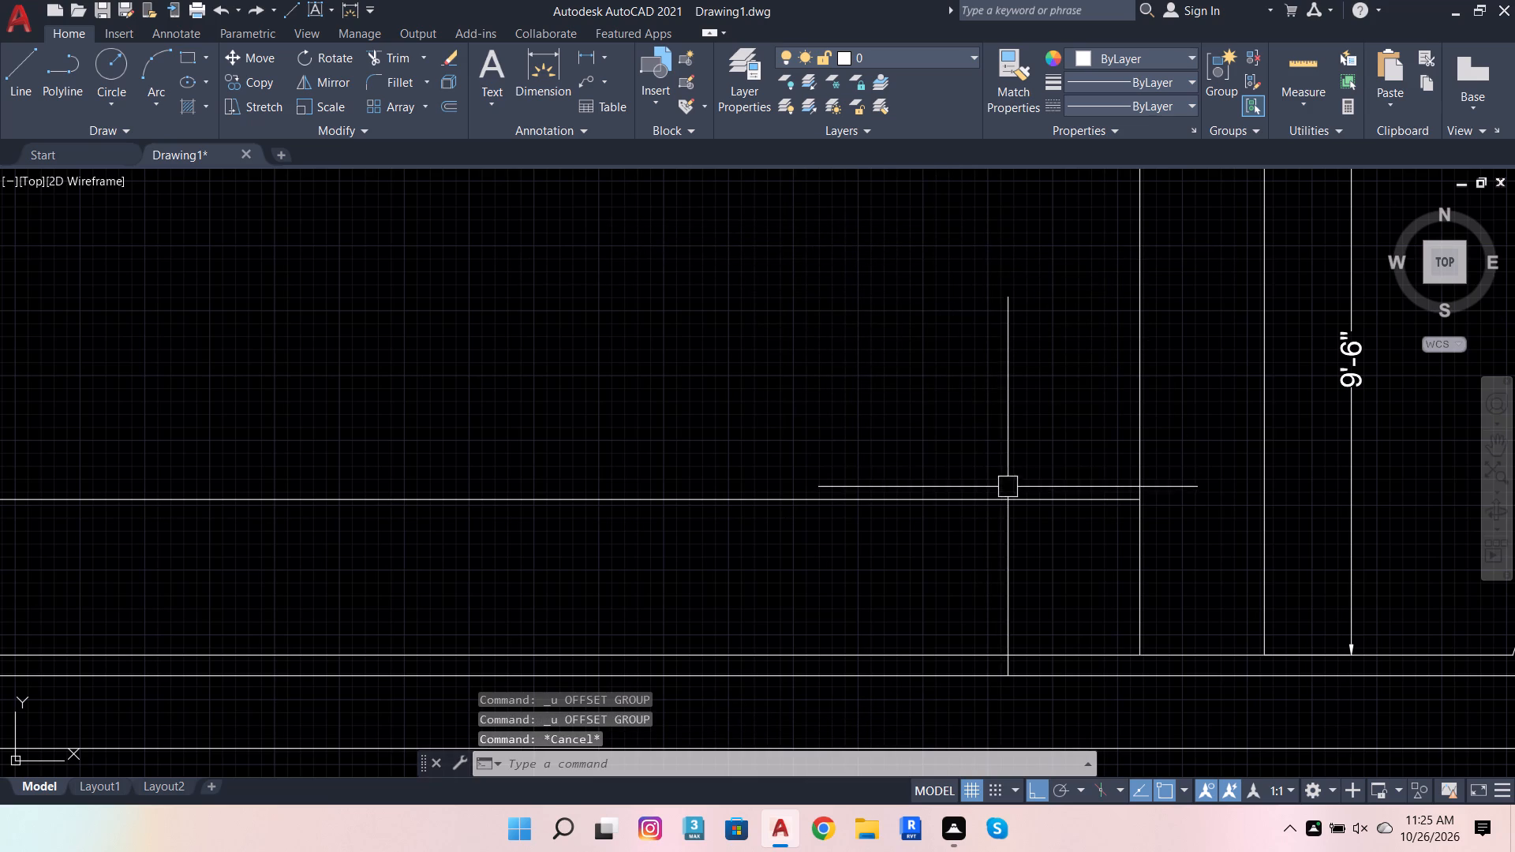
# Offset the horizontal divider line 3" downward inside the frame.
pyautogui.click(1002, 499)
pyautogui.click(445, 106)
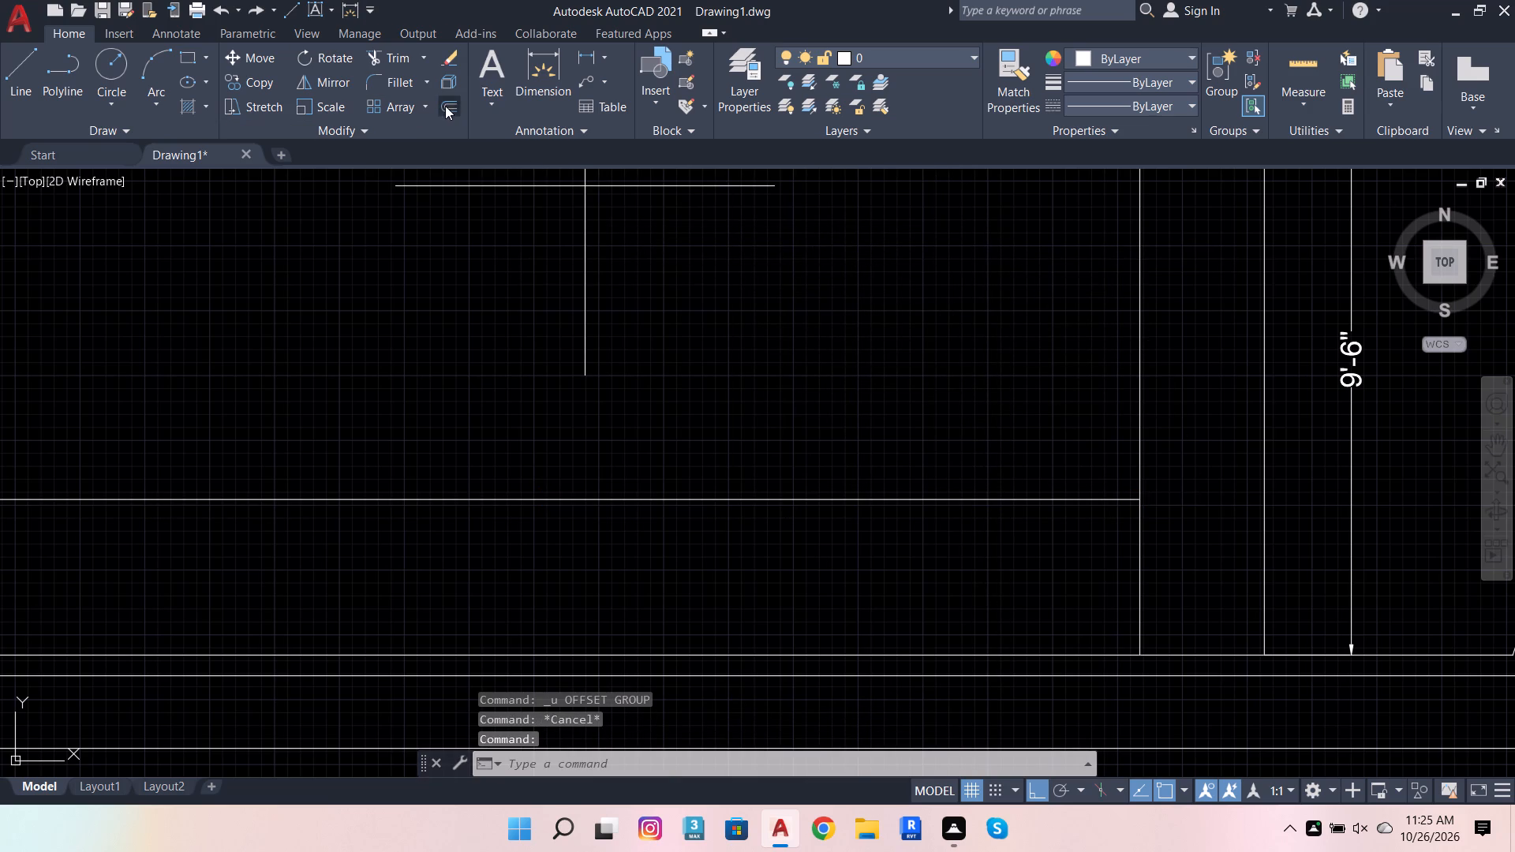
pyautogui.click(1139, 497)
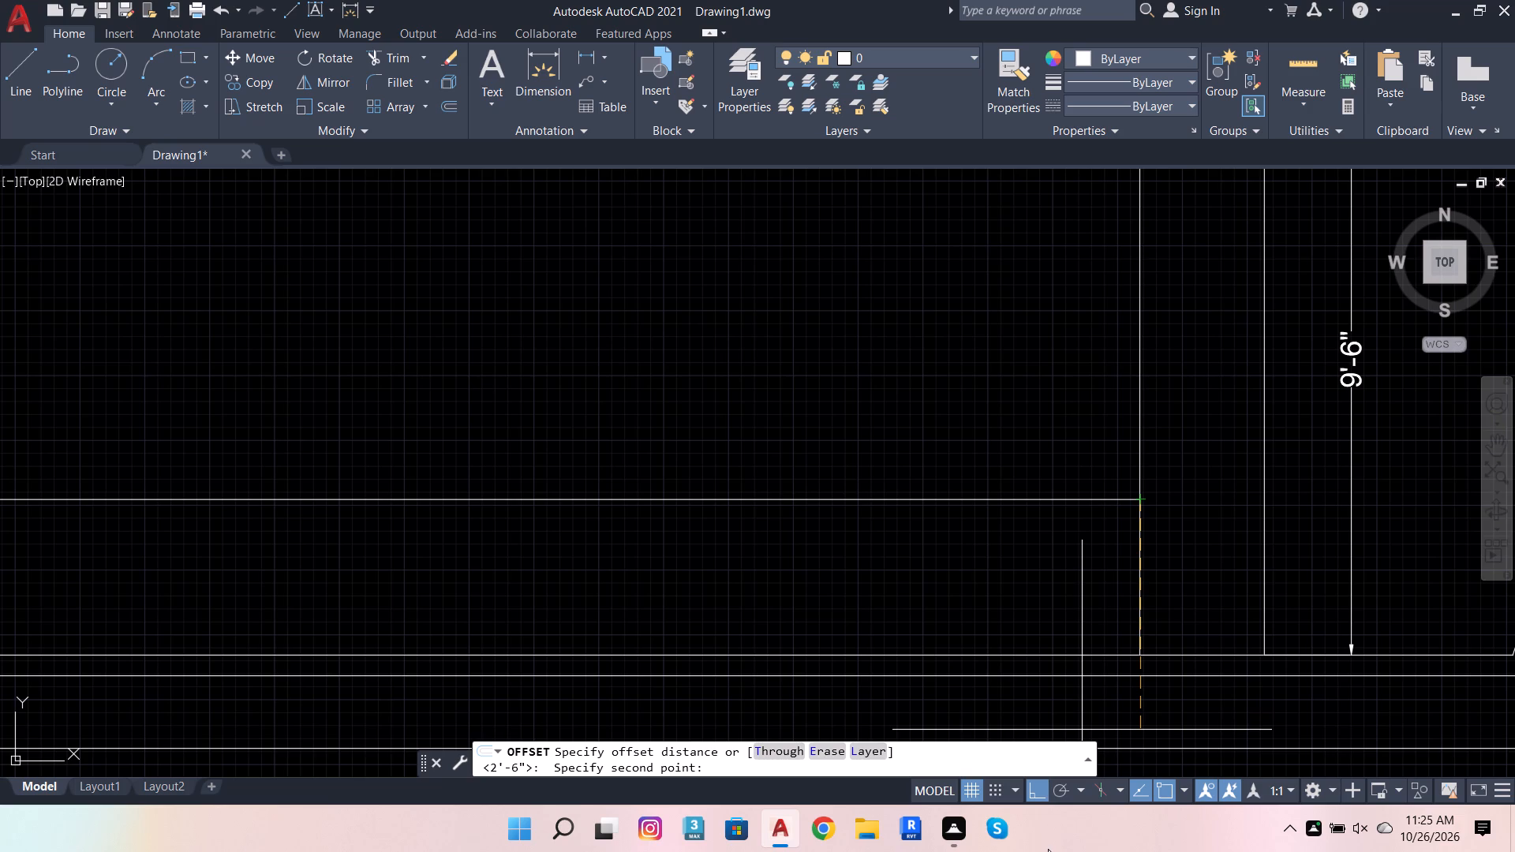
pyautogui.scroll(-3, 970, 697)
pyautogui.scroll(2, 974, 738)
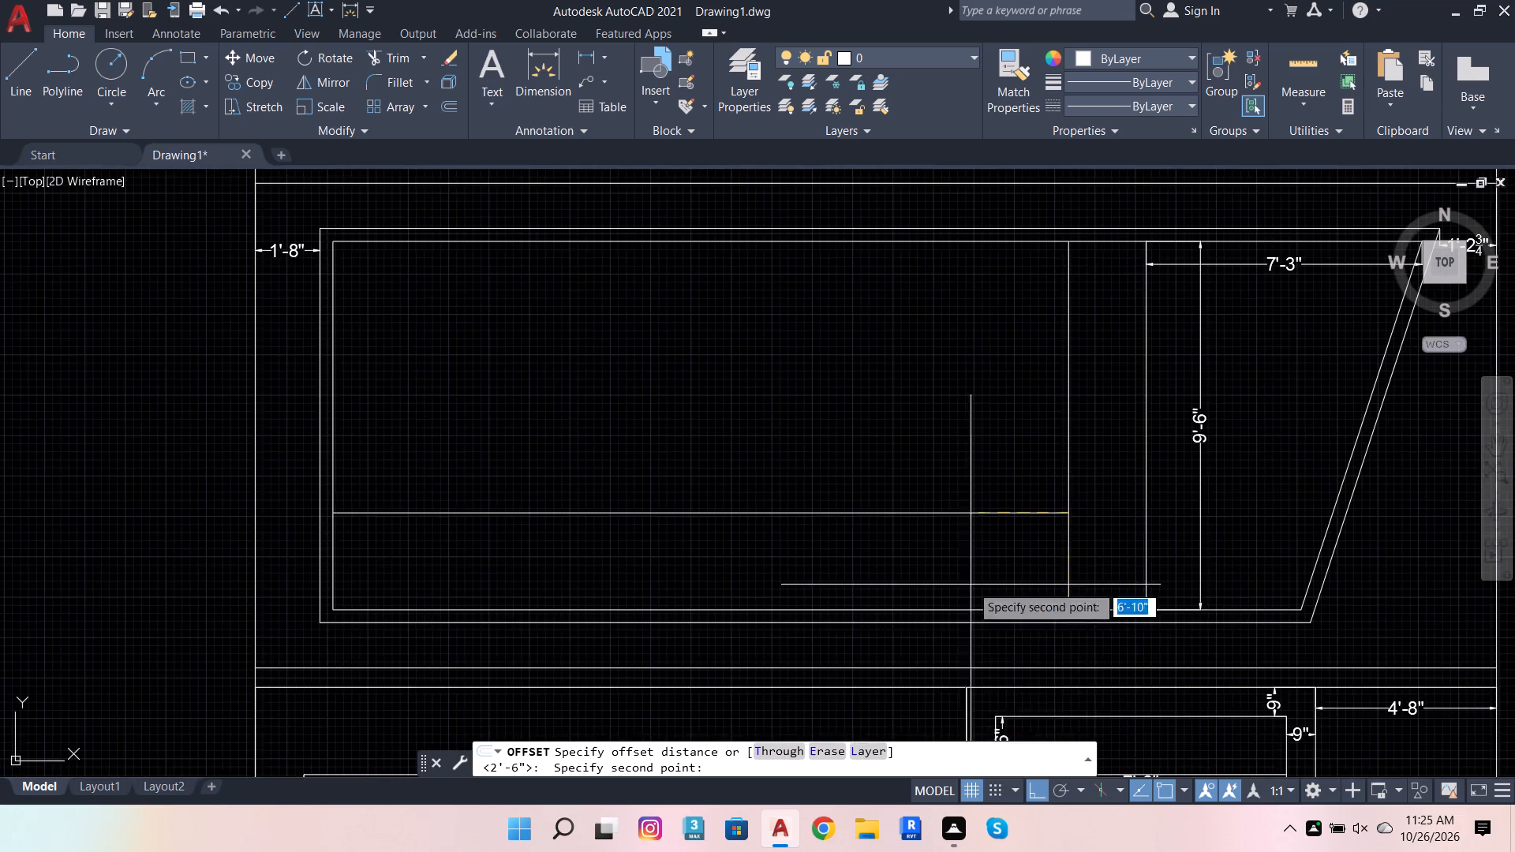
pyautogui.scroll(-2, 980, 544)
pyautogui.scroll(5, 995, 580)
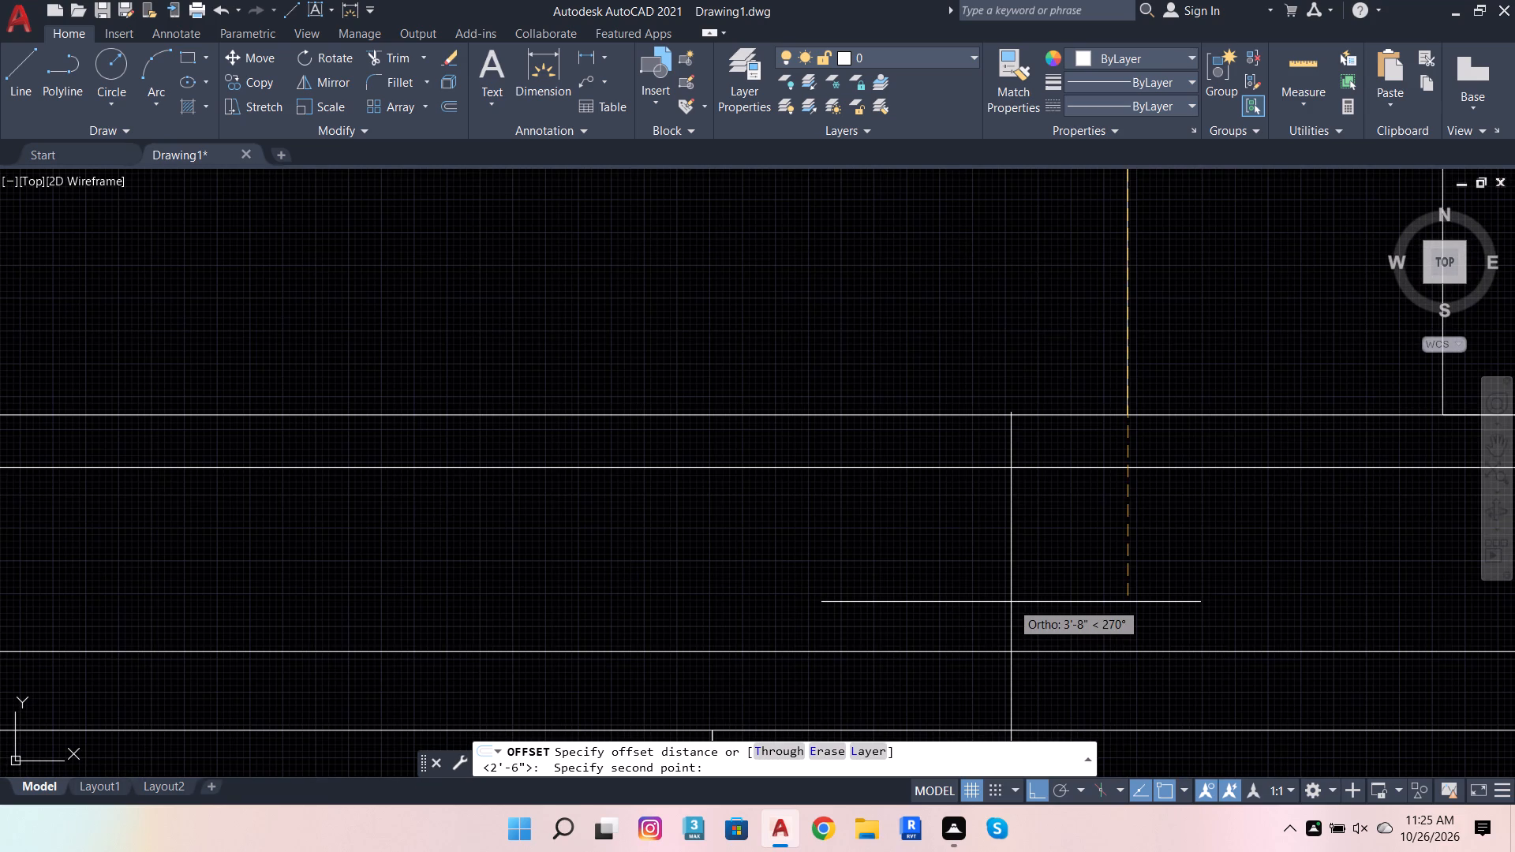
pyautogui.press('3')
pyautogui.press('Return')
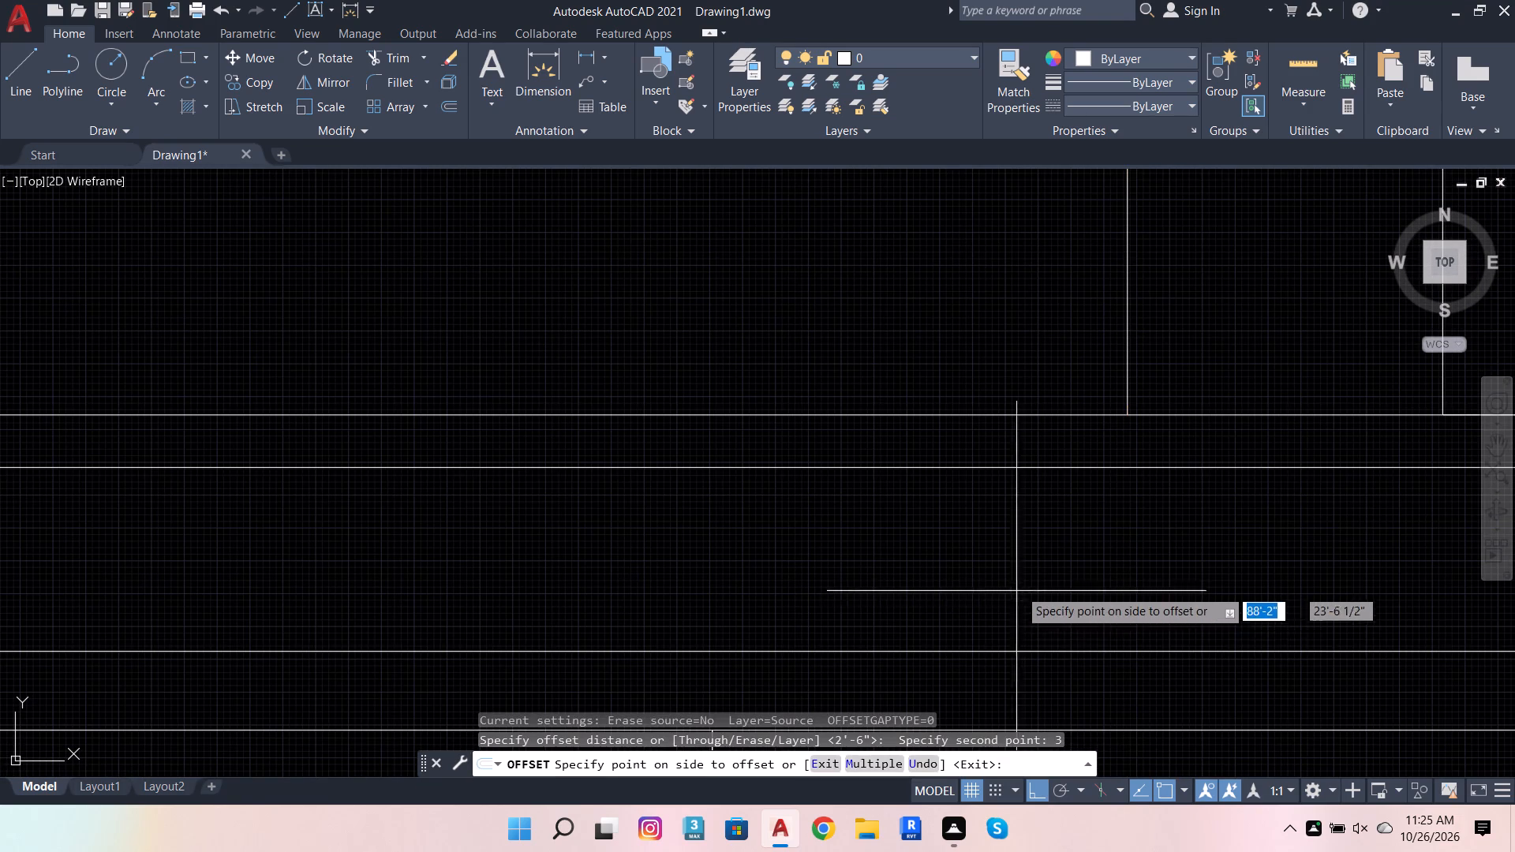
pyautogui.scroll(-4, 1022, 581)
pyautogui.scroll(2, 1037, 529)
pyautogui.click(928, 498)
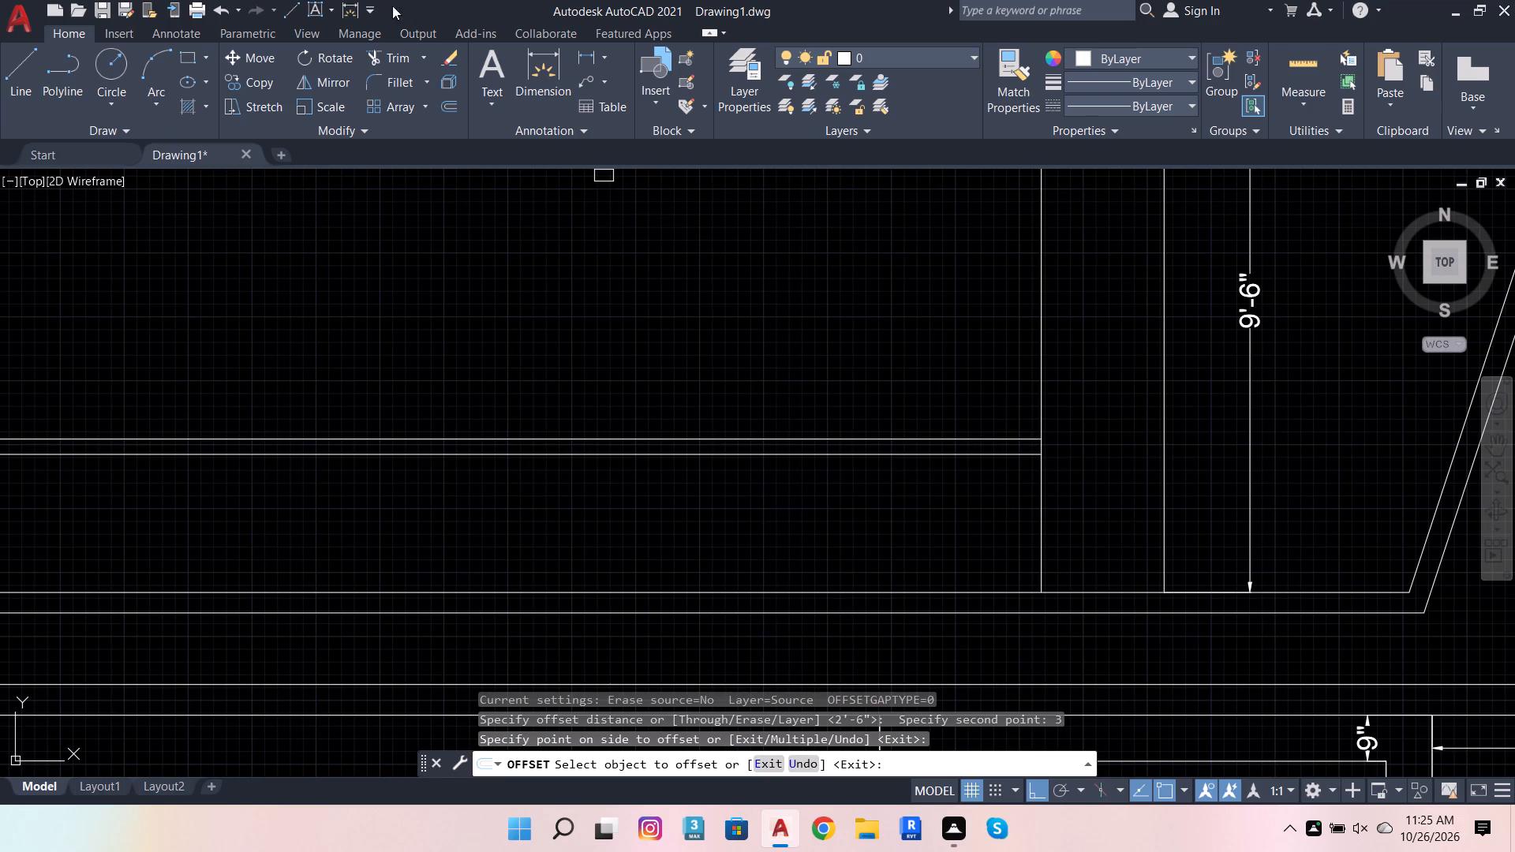
# Offset the left vertical divider, the frame's inner bottom line and its inner left line 1" inward around the lower panel.
pyautogui.click(441, 103)
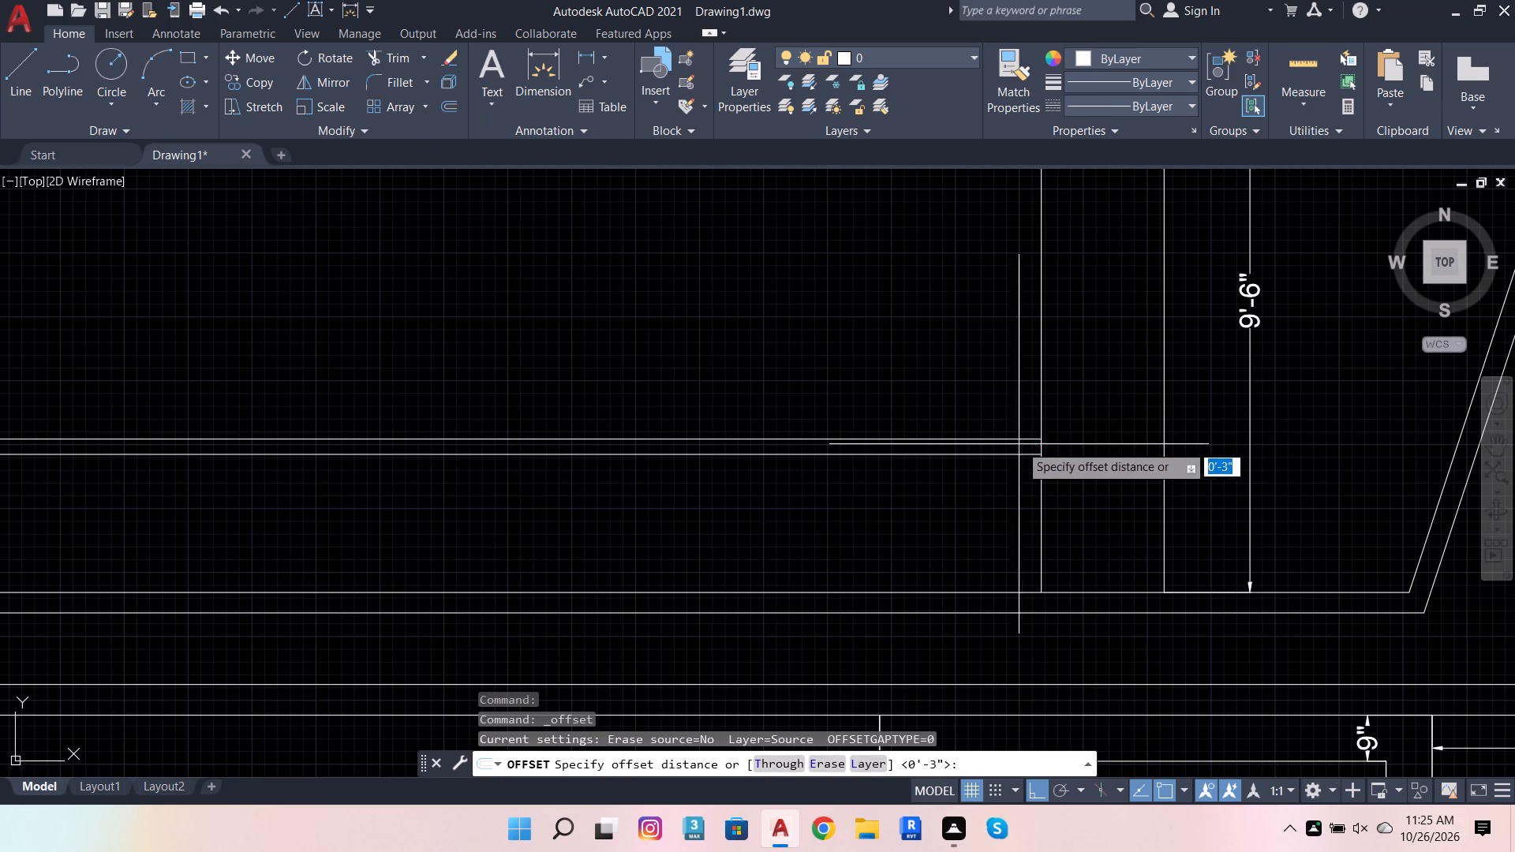
pyautogui.click(1049, 443)
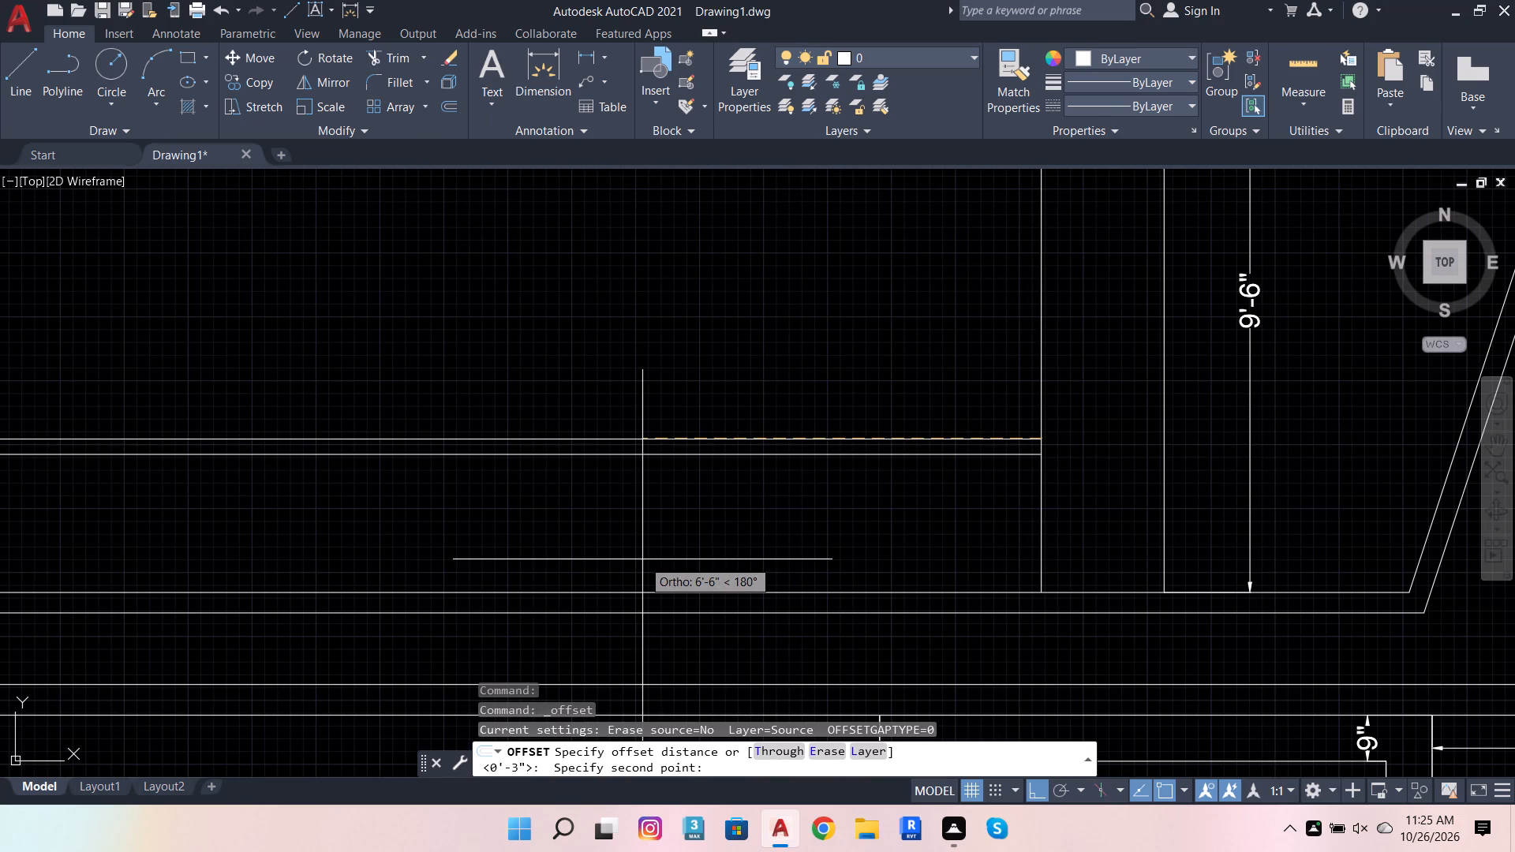
pyautogui.press('1')
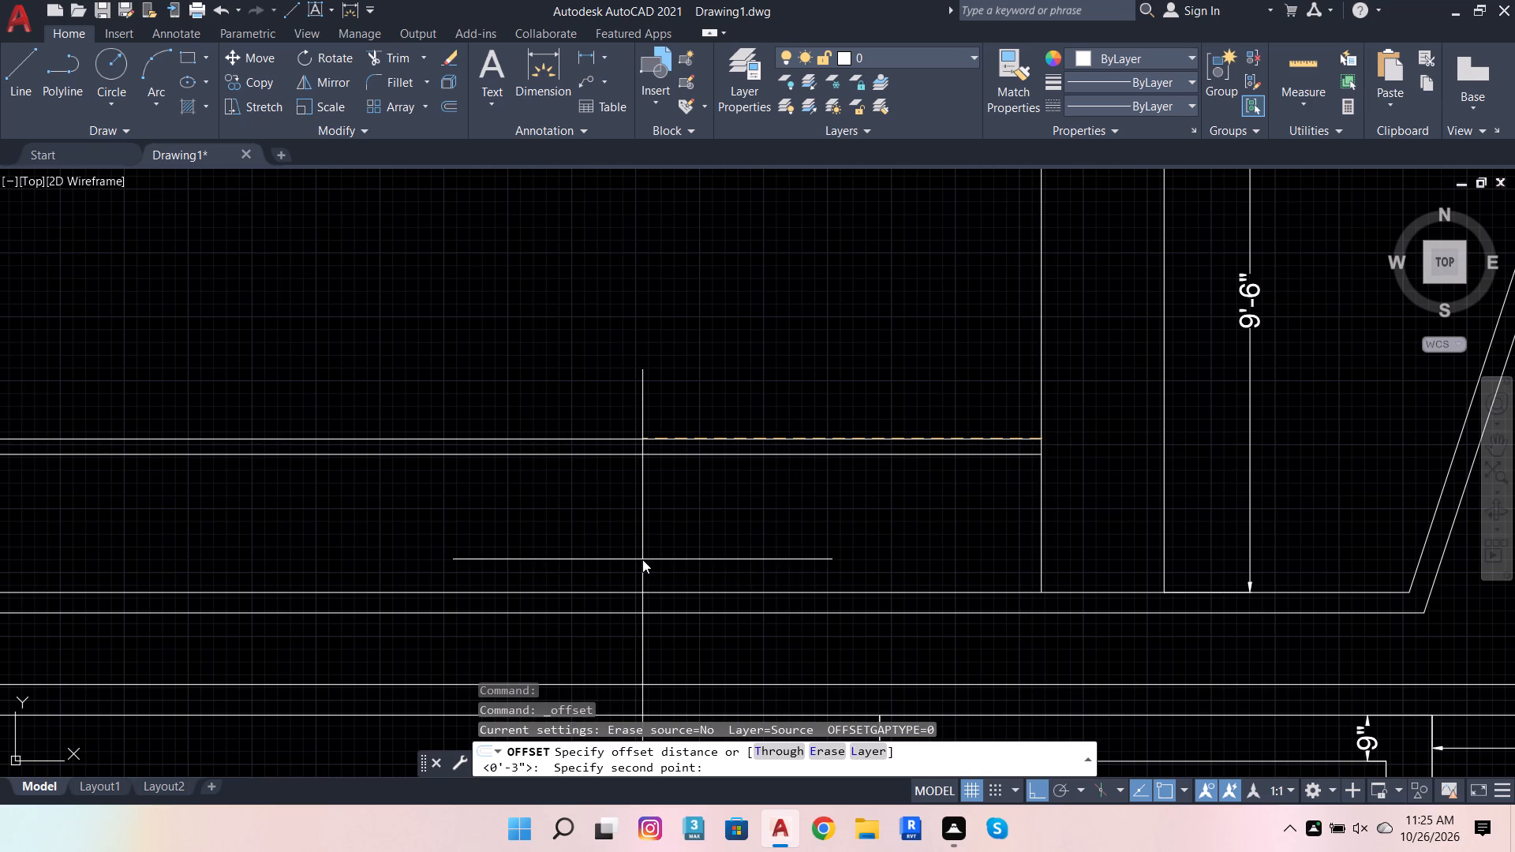
pyautogui.press('Return')
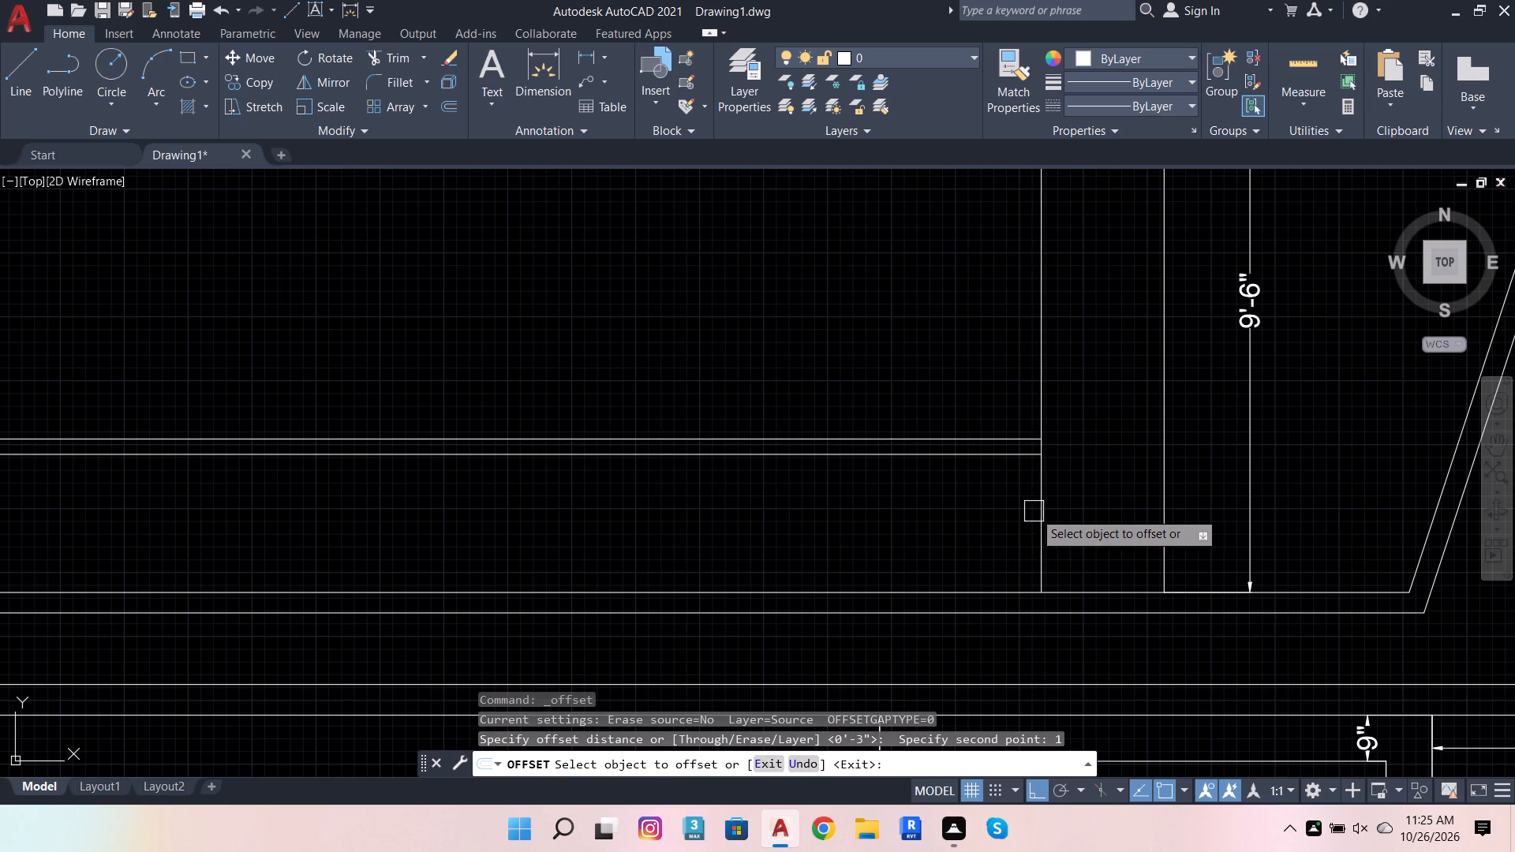
pyautogui.click(1039, 509)
pyautogui.click(872, 556)
pyautogui.click(921, 589)
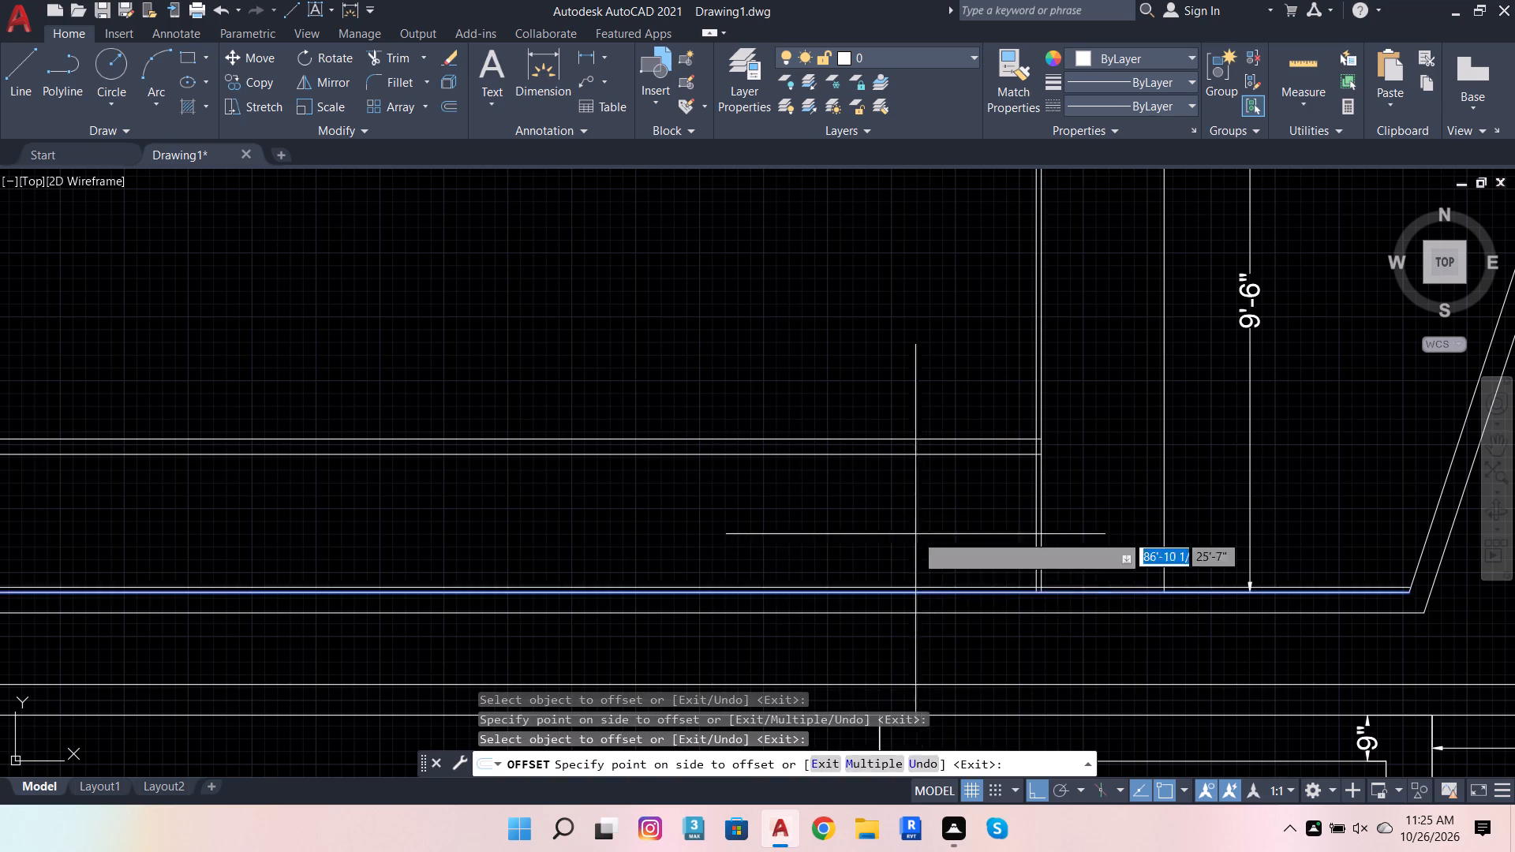
pyautogui.click(915, 534)
pyautogui.scroll(-3, 1083, 529)
pyautogui.scroll(3, 820, 521)
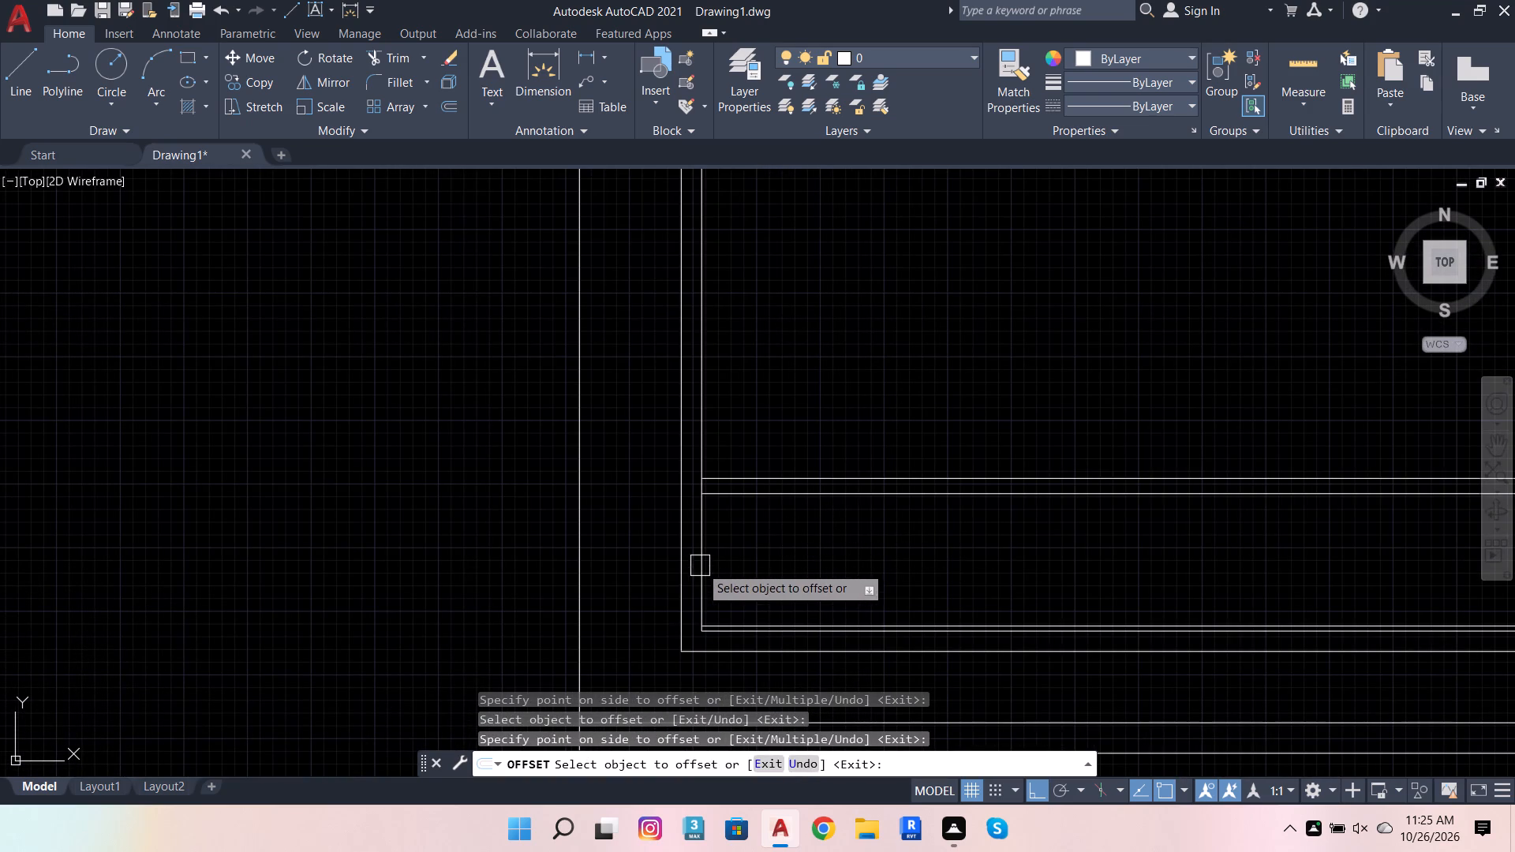
pyautogui.click(701, 566)
pyautogui.click(750, 553)
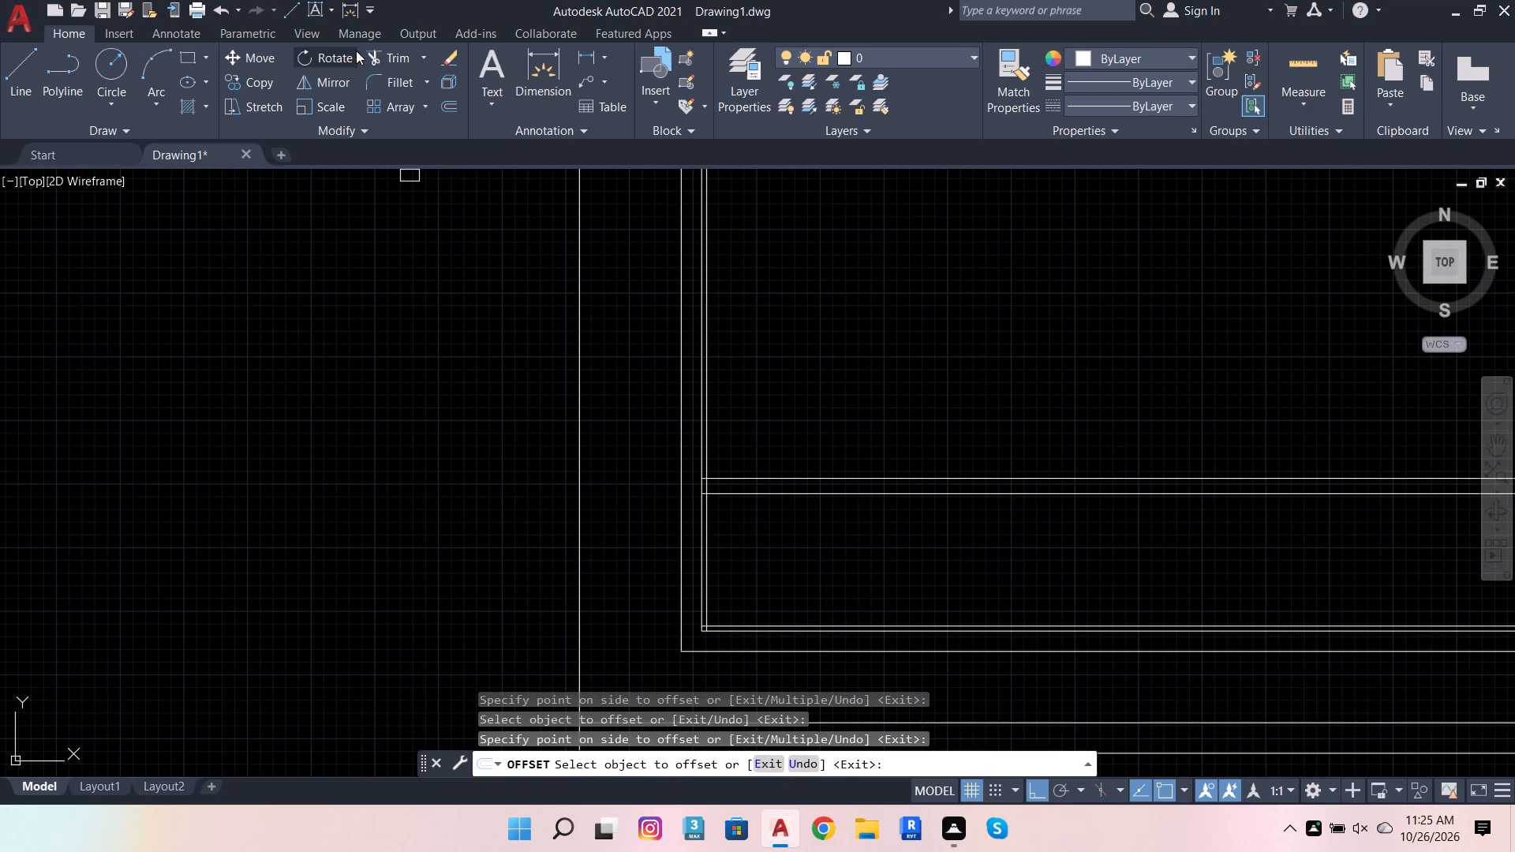
# Trim the two new 1" offset vertical lines above the horizontal divider so they remain only in the lower panel.
pyautogui.click(372, 54)
pyautogui.scroll(3, 738, 437)
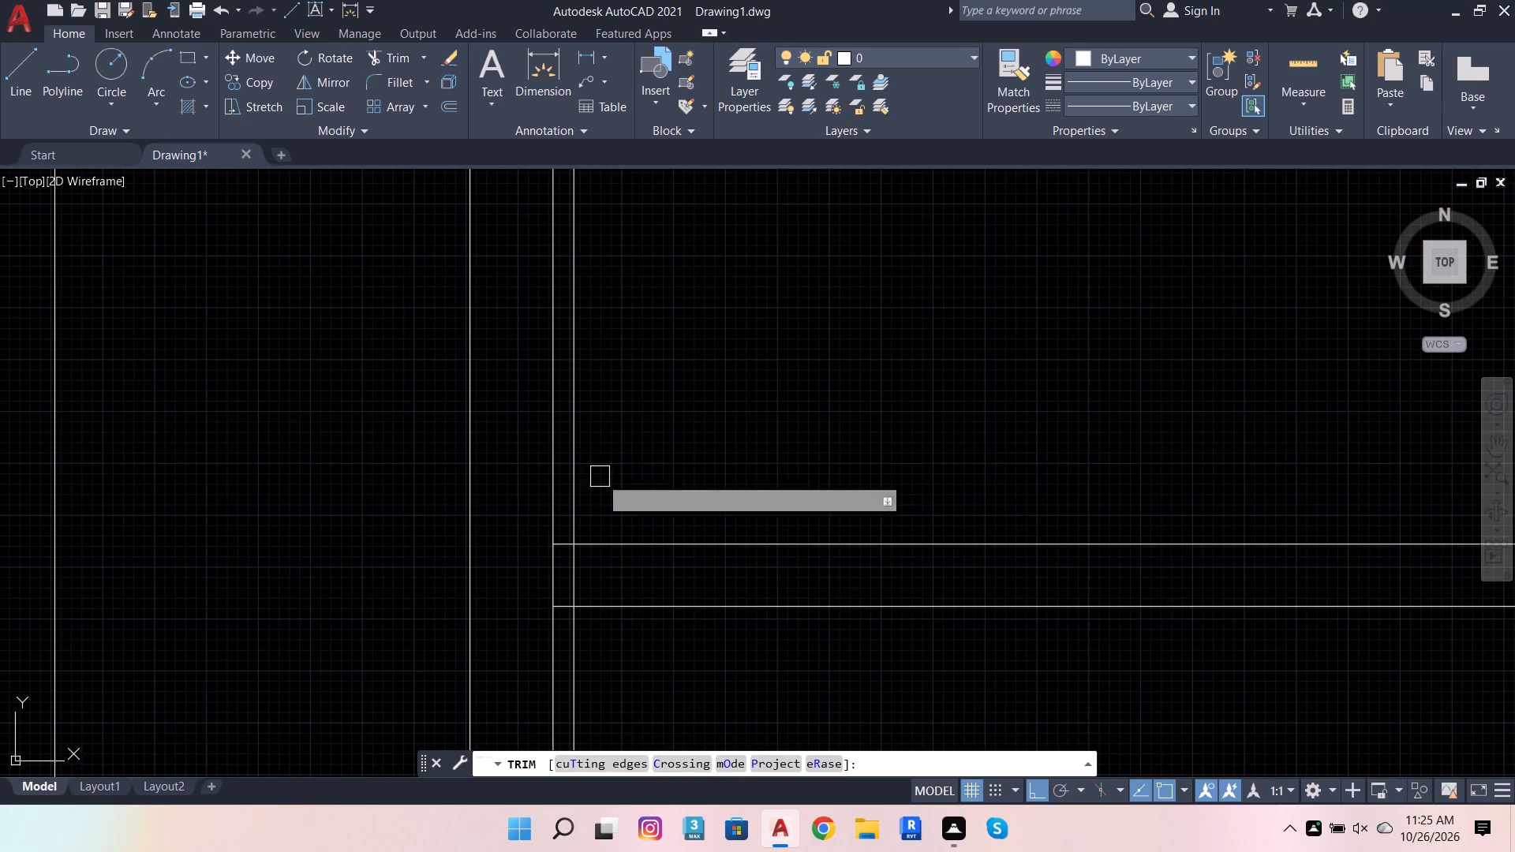
pyautogui.click(583, 475)
pyautogui.scroll(-4, 757, 522)
pyautogui.scroll(-3, 574, 503)
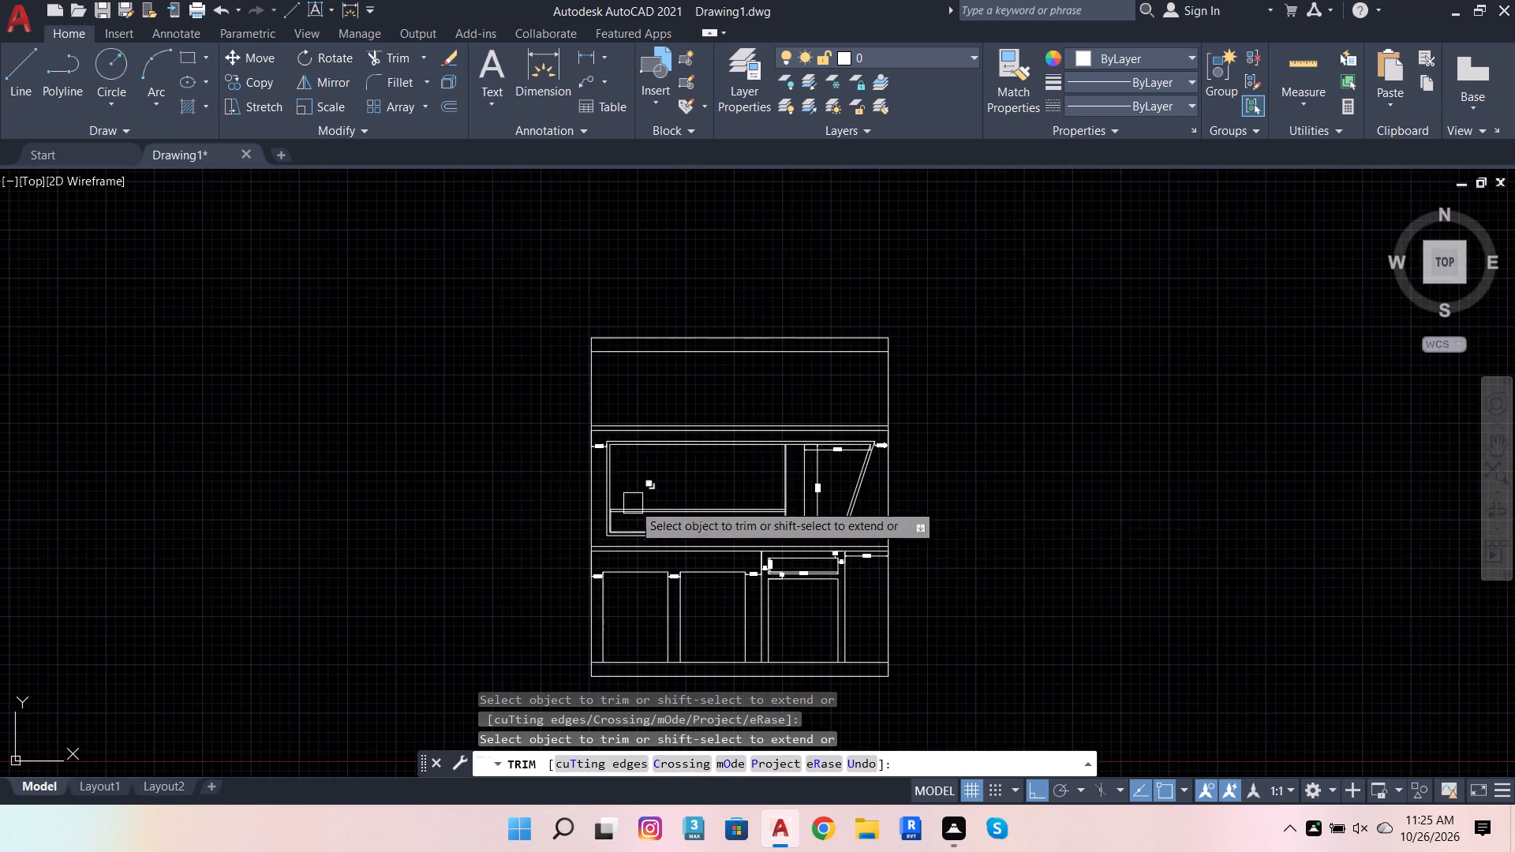
pyautogui.scroll(1, 905, 500)
pyautogui.scroll(3, 576, 534)
pyautogui.scroll(2, 1090, 413)
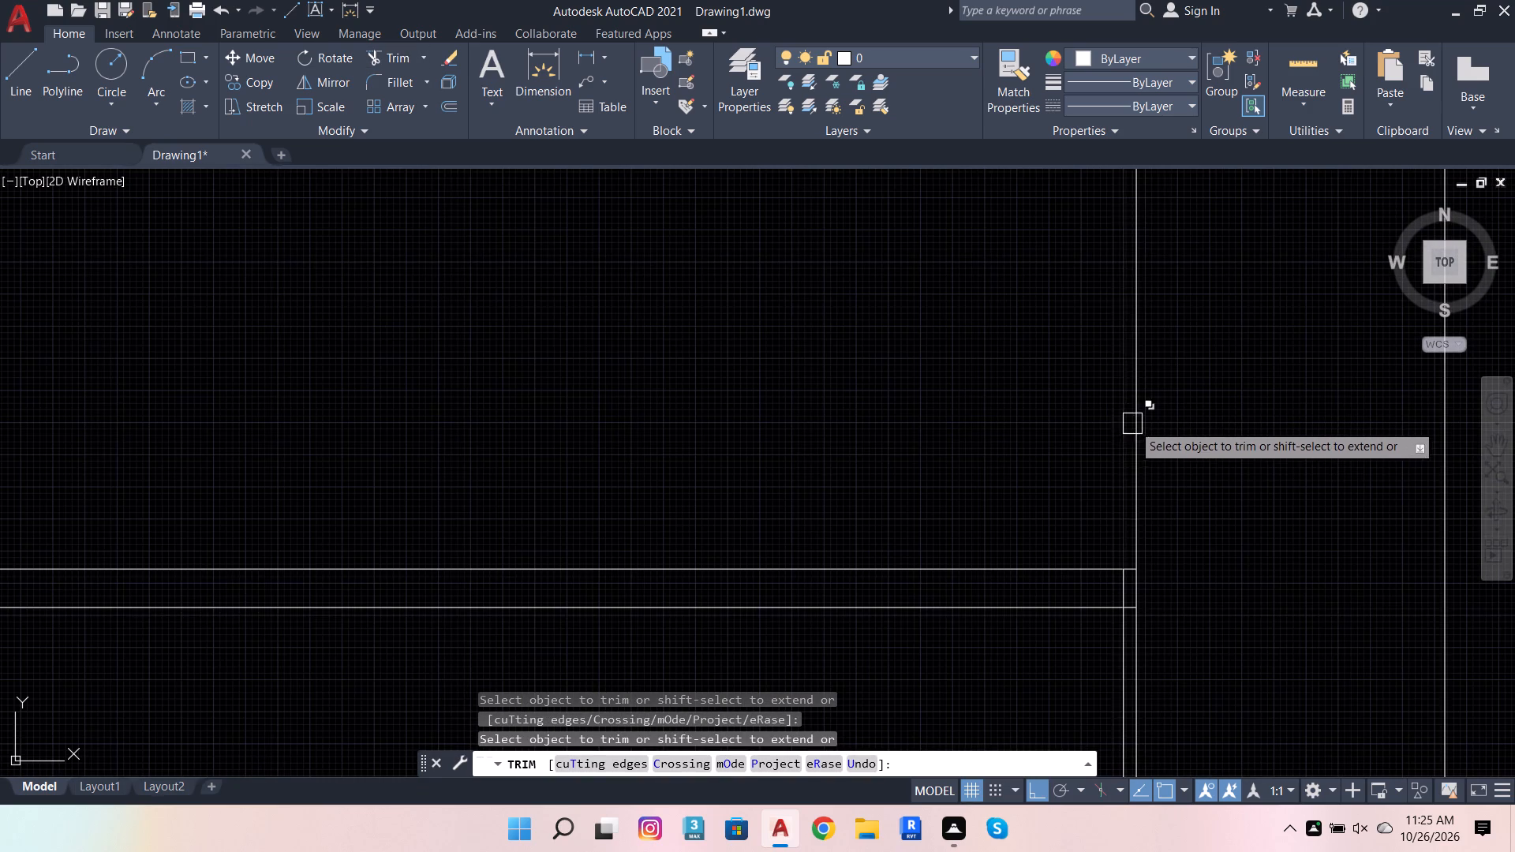
pyautogui.click(1117, 459)
# Trim the offset bottom line between the two vertical dividers and beyond the right one.
pyautogui.scroll(-4, 764, 437)
pyautogui.scroll(4, 851, 507)
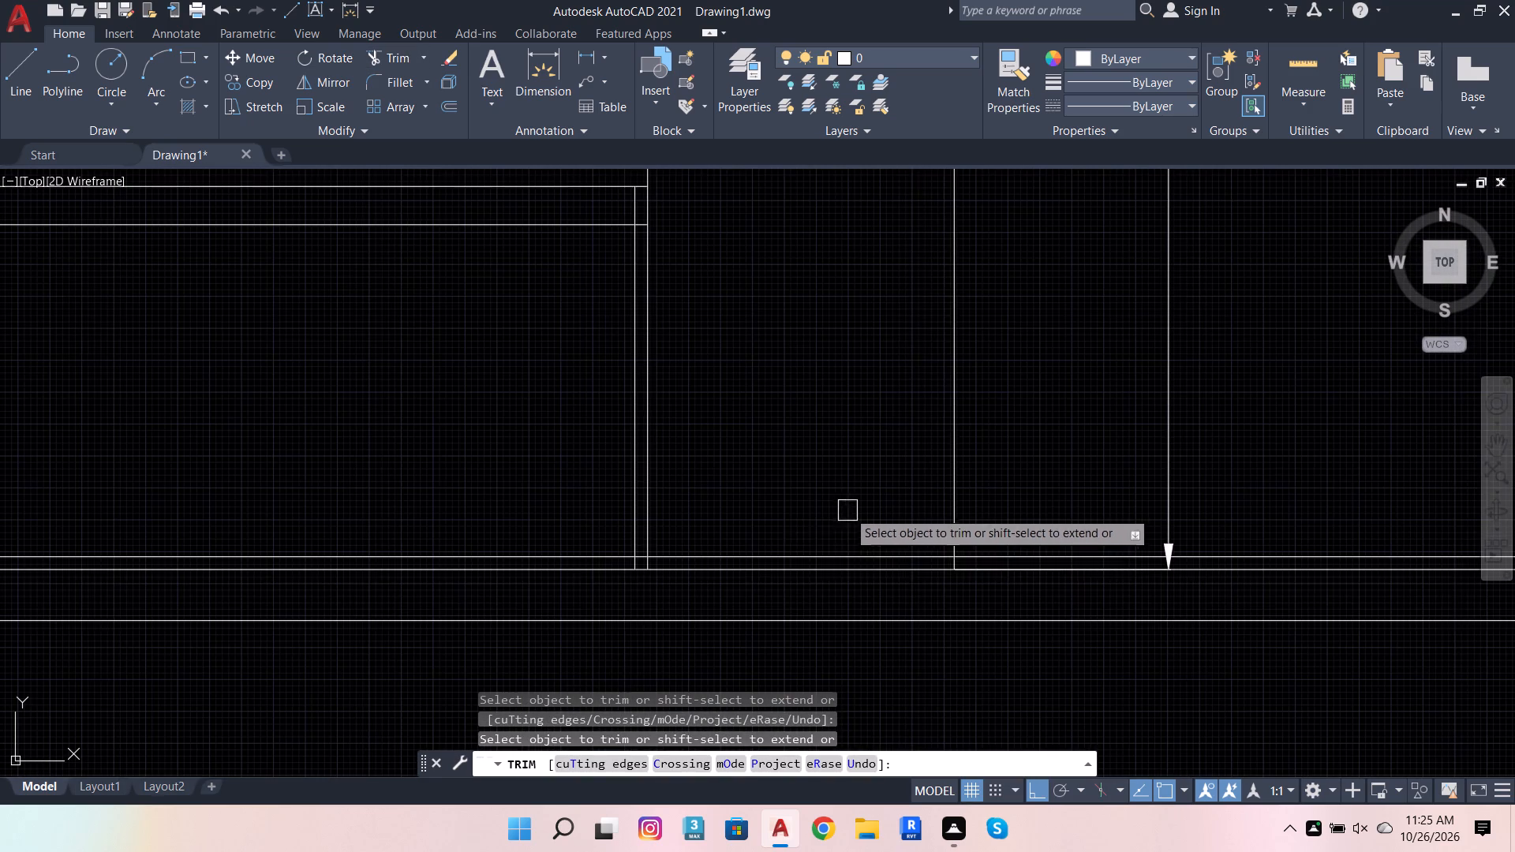
pyautogui.click(796, 546)
pyautogui.click(756, 559)
pyautogui.scroll(1, 605, 561)
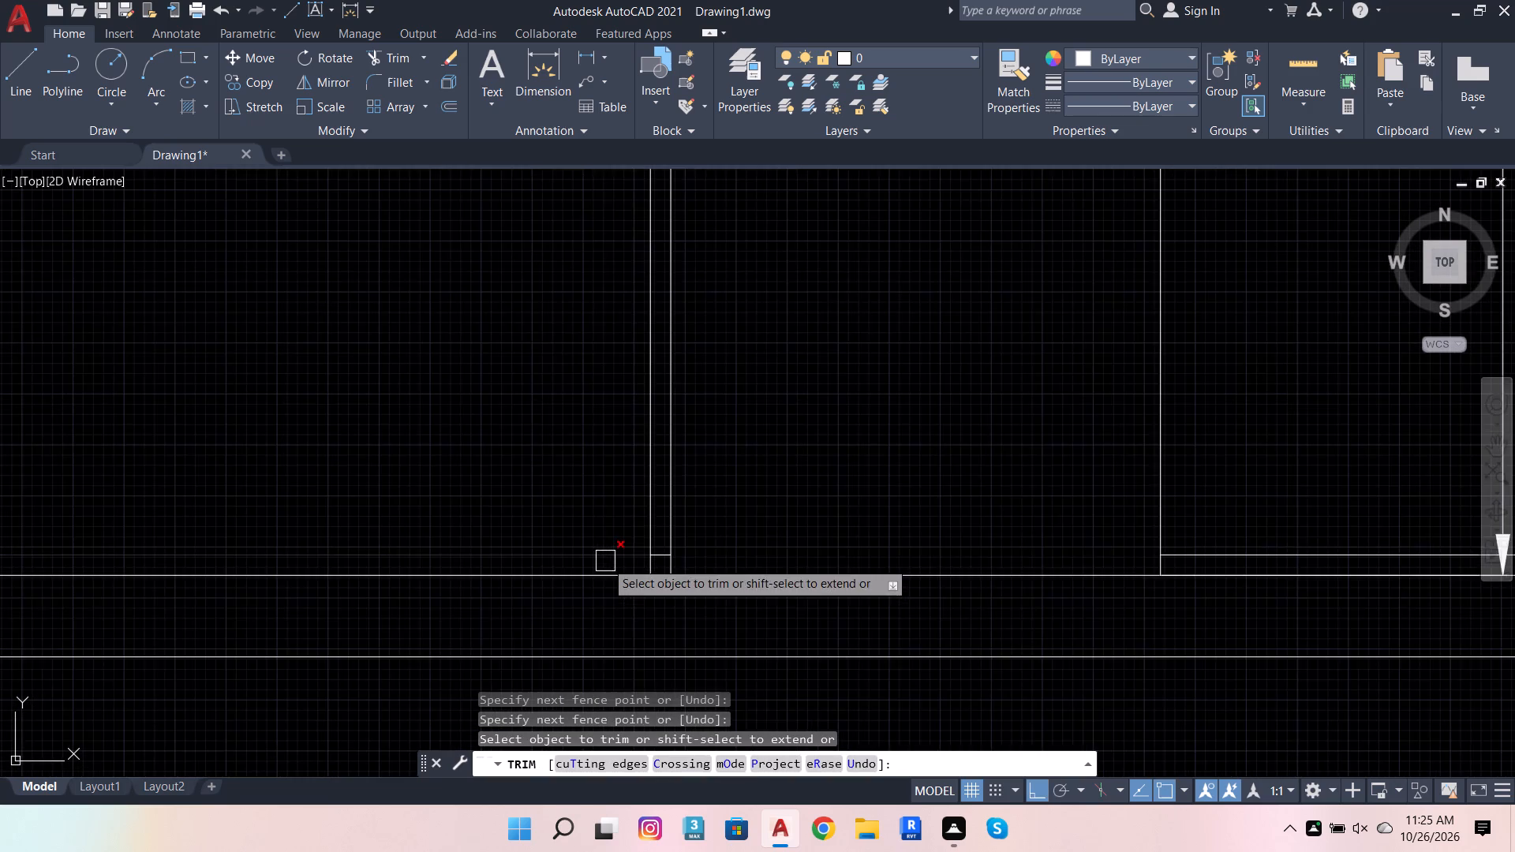
pyautogui.scroll(-2, 814, 549)
pyautogui.click(1040, 543)
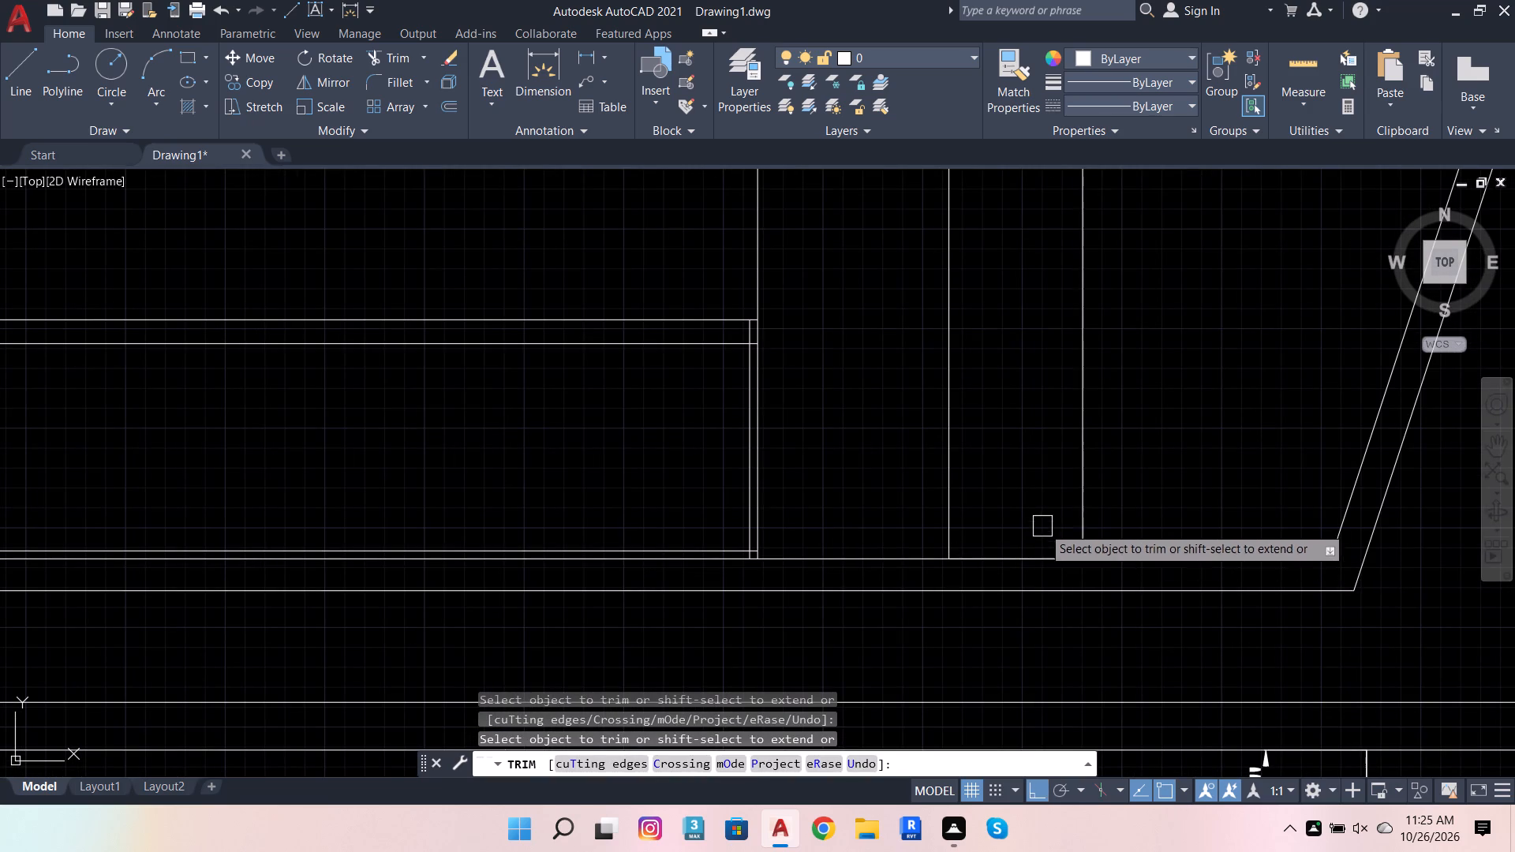
# Trim the overlapping line ends at the lower panel's bottom-right and top-right inner corners.
pyautogui.scroll(4, 716, 540)
pyautogui.scroll(2, 876, 596)
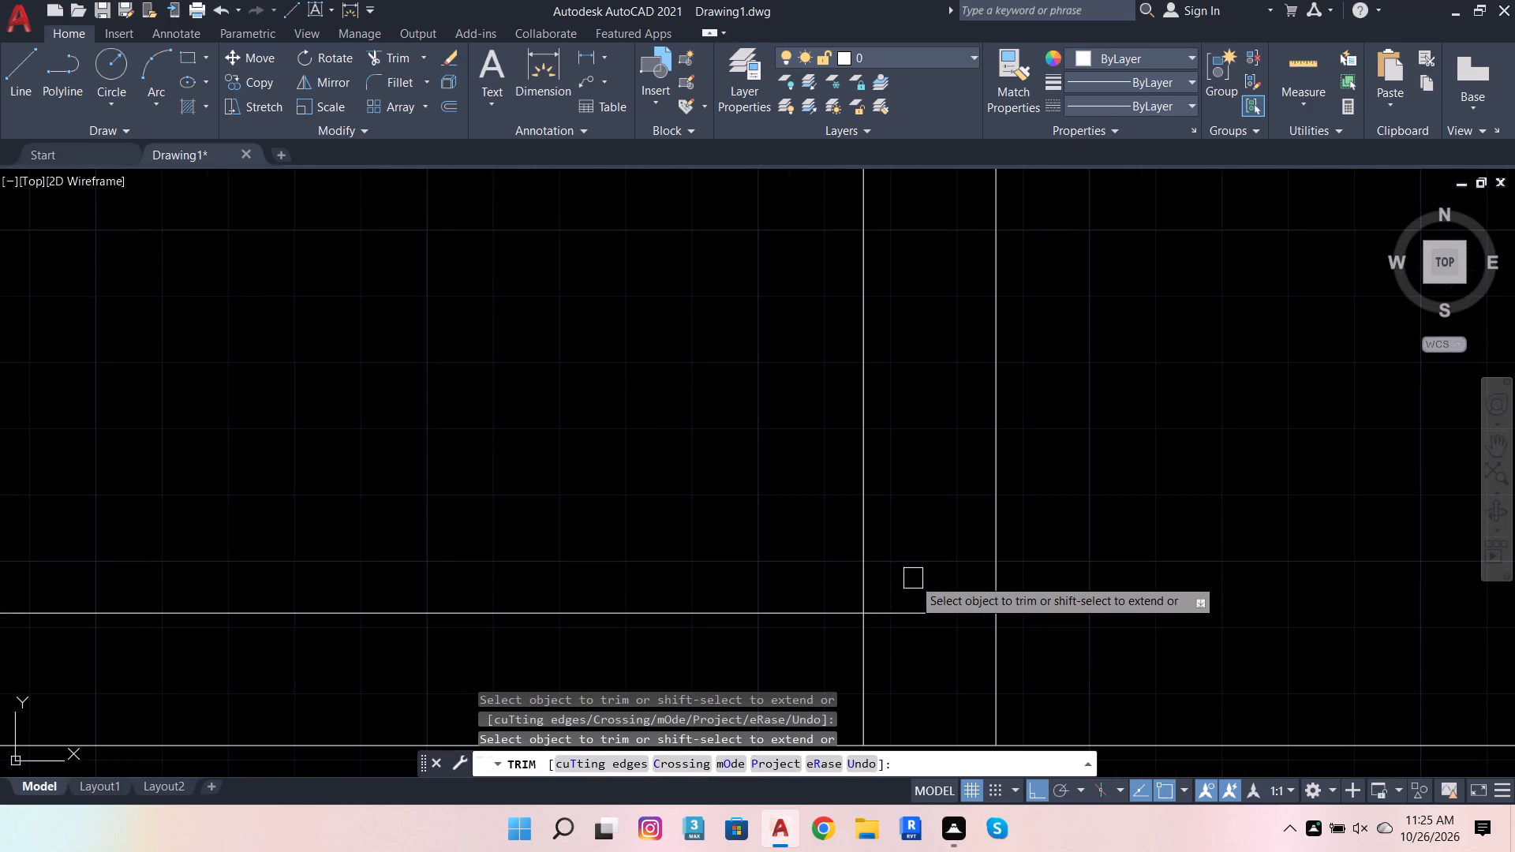
pyautogui.click(914, 577)
pyautogui.click(821, 674)
pyautogui.scroll(-4, 866, 660)
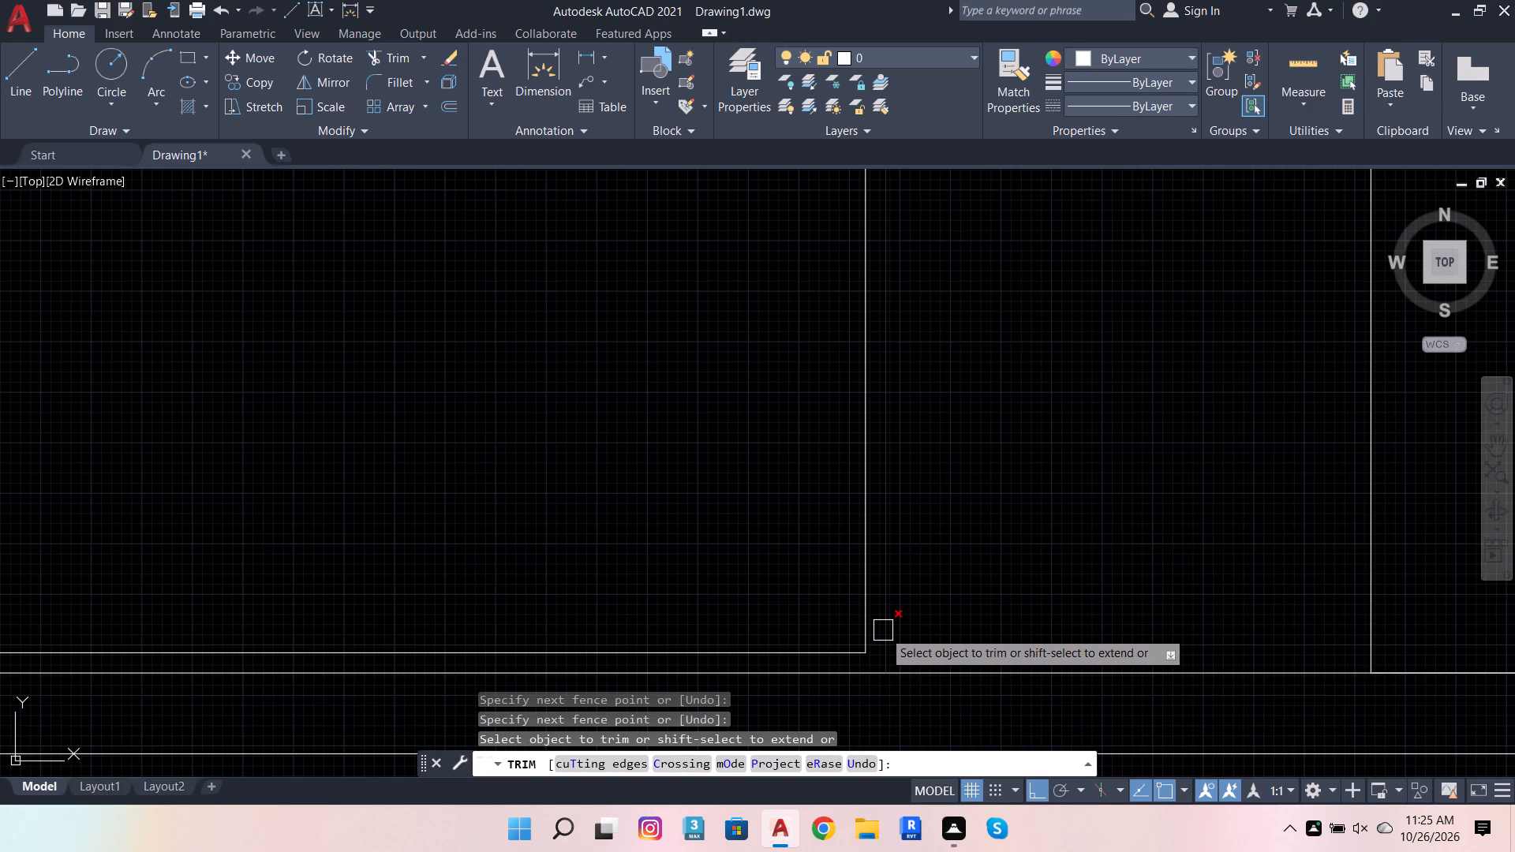
pyautogui.scroll(-3, 887, 622)
pyautogui.scroll(2, 877, 510)
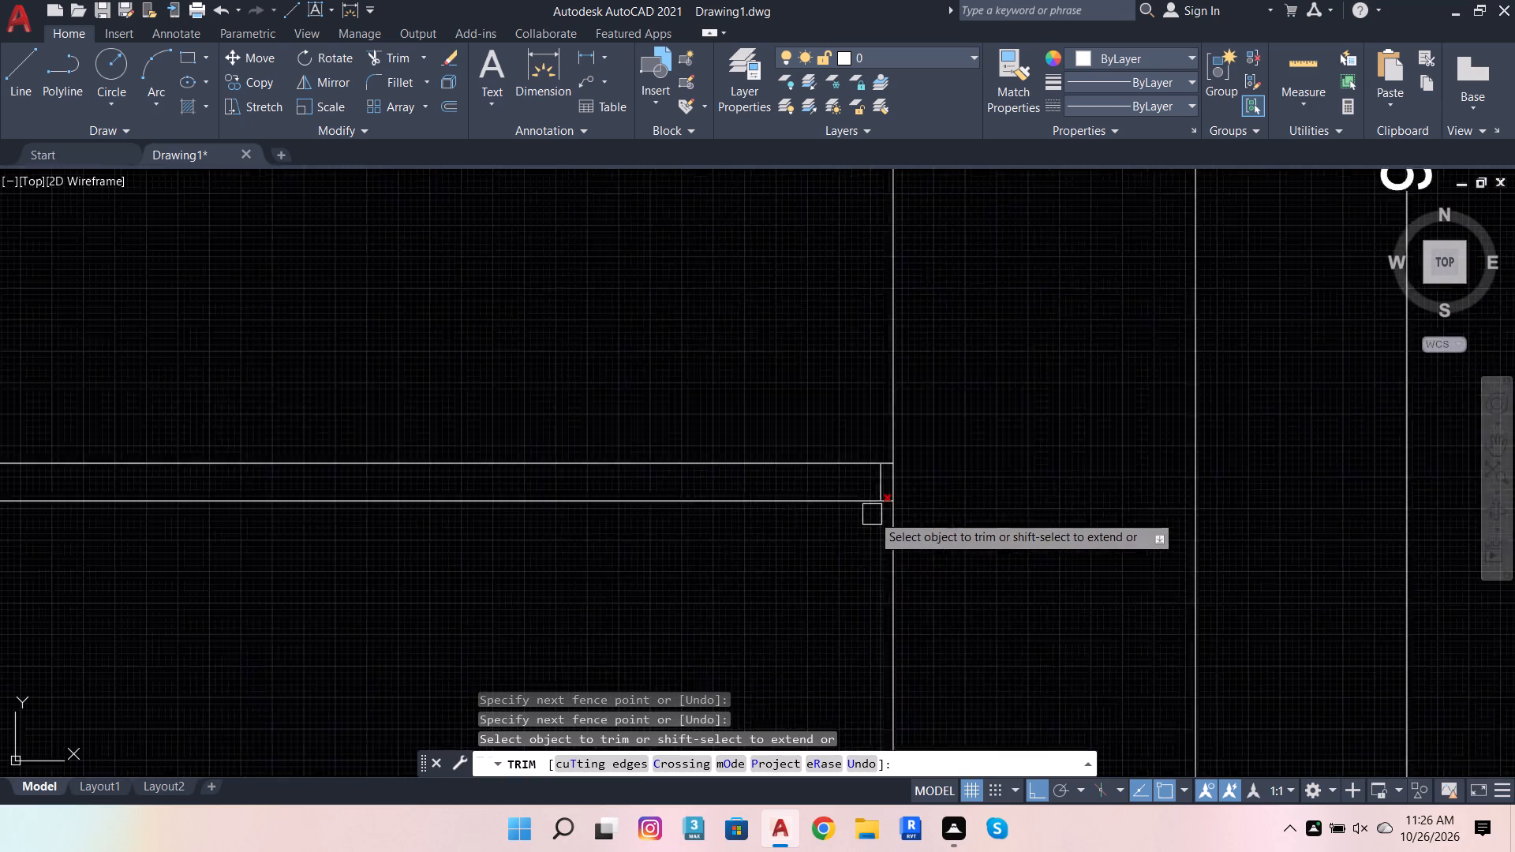
pyautogui.scroll(3, 872, 514)
pyautogui.click(917, 526)
pyautogui.click(848, 454)
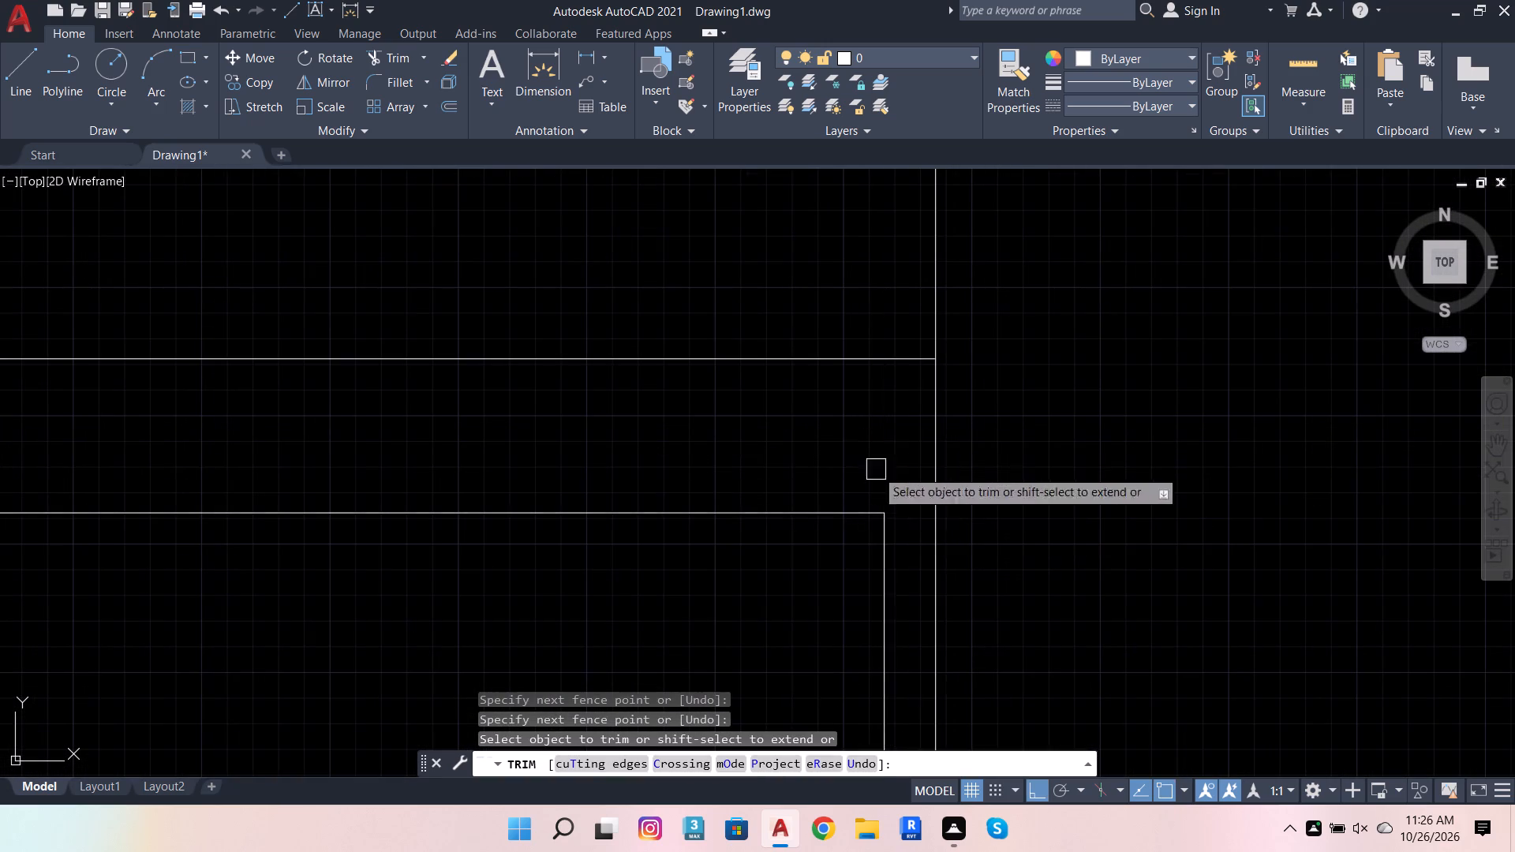
# Trim the overlapping line ends at the lower panel's top-left and bottom-left corners, completing its inner rectangle.
pyautogui.scroll(-9, 939, 517)
pyautogui.scroll(3, 671, 525)
pyautogui.scroll(1, 1070, 555)
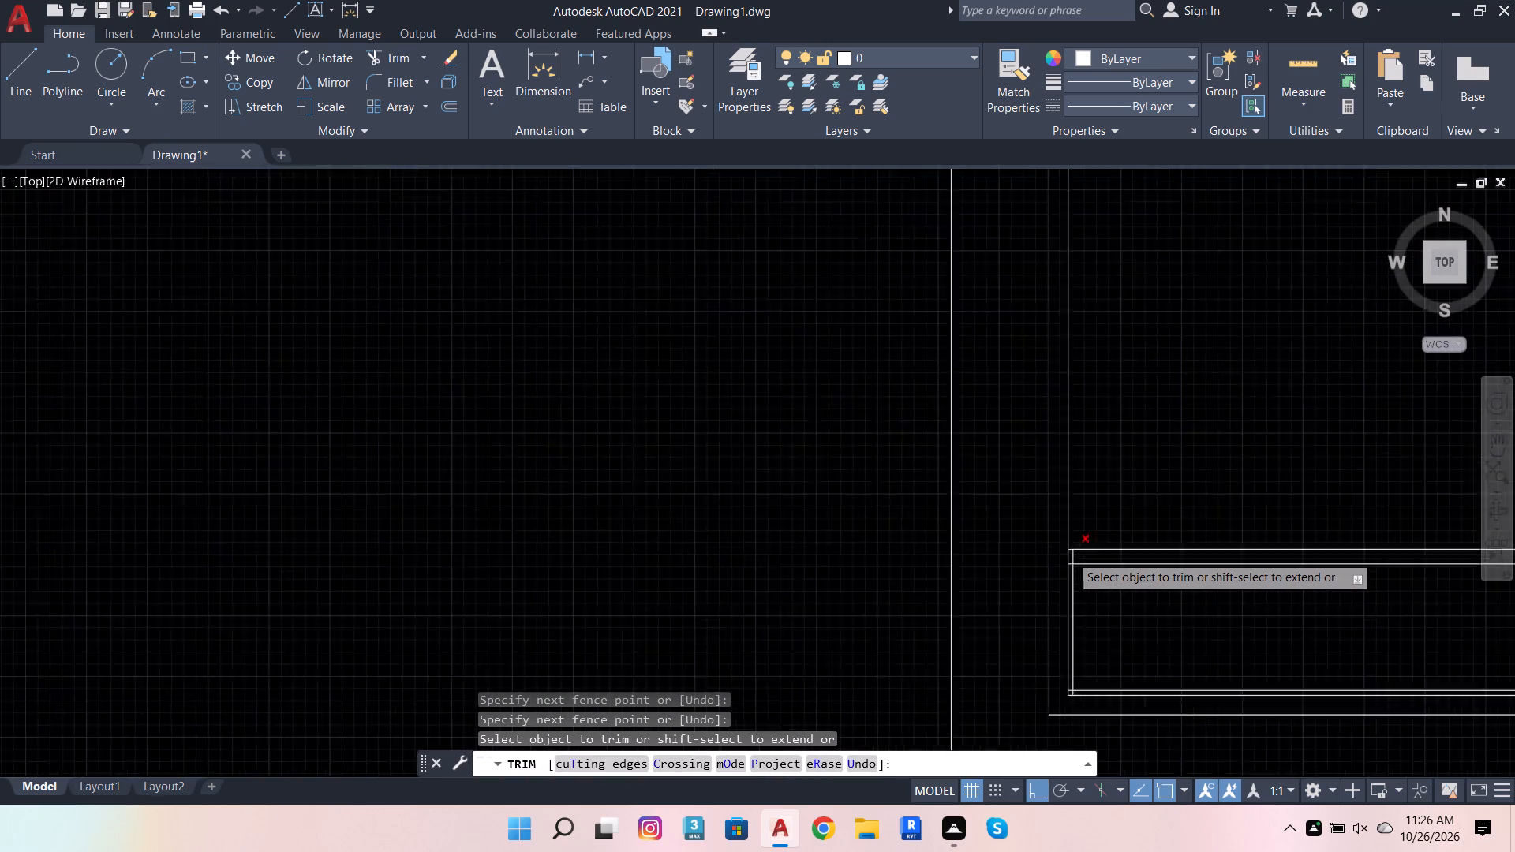
pyautogui.scroll(3, 1070, 555)
pyautogui.click(1098, 562)
pyautogui.scroll(4, 1075, 598)
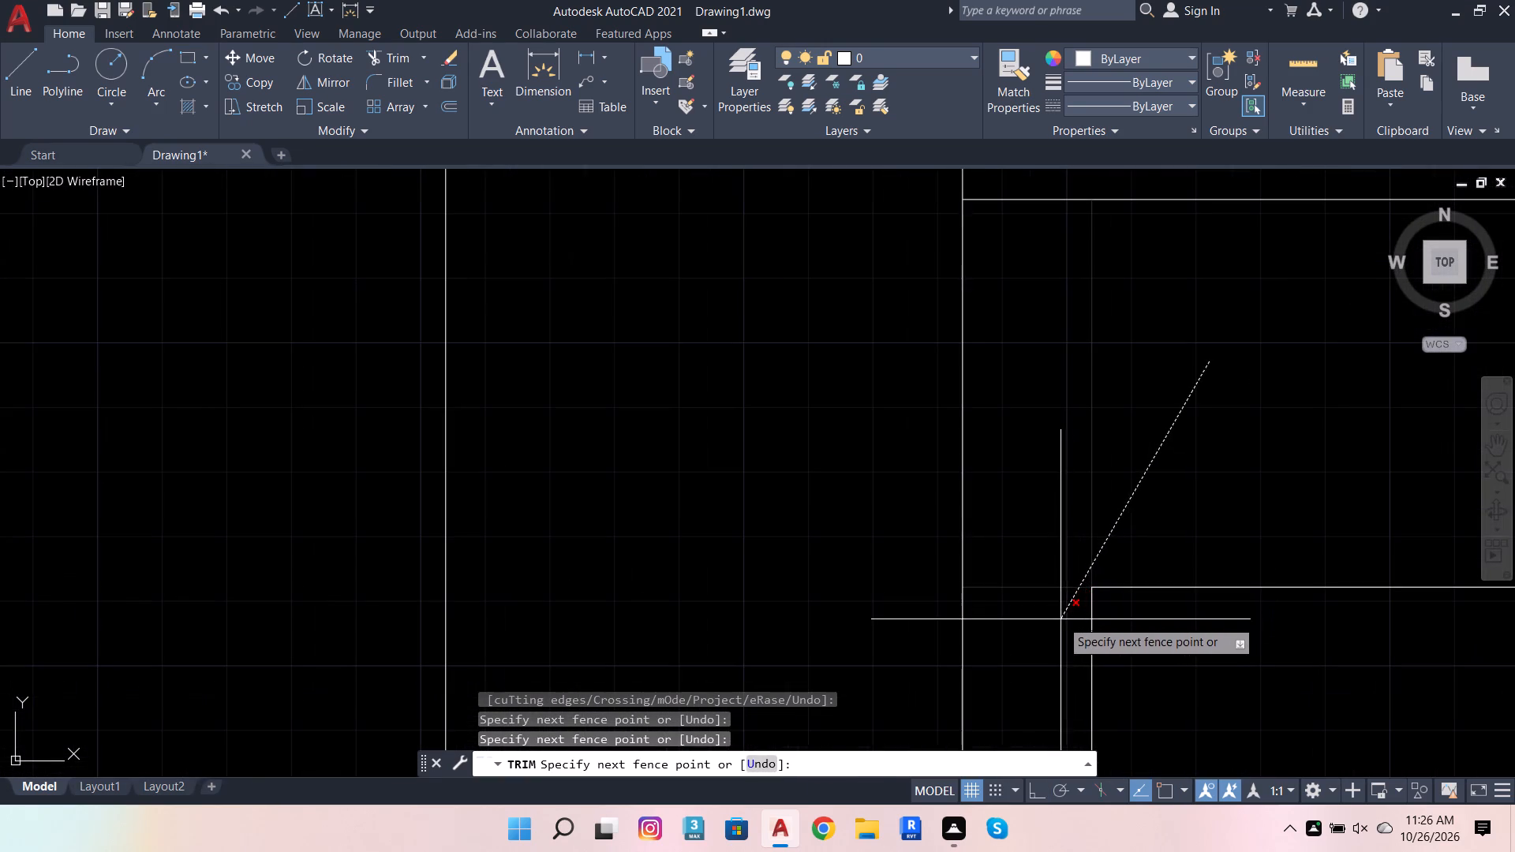
pyautogui.click(1057, 618)
pyautogui.scroll(-4, 1099, 529)
pyautogui.scroll(-4, 1030, 578)
pyautogui.scroll(2, 1060, 652)
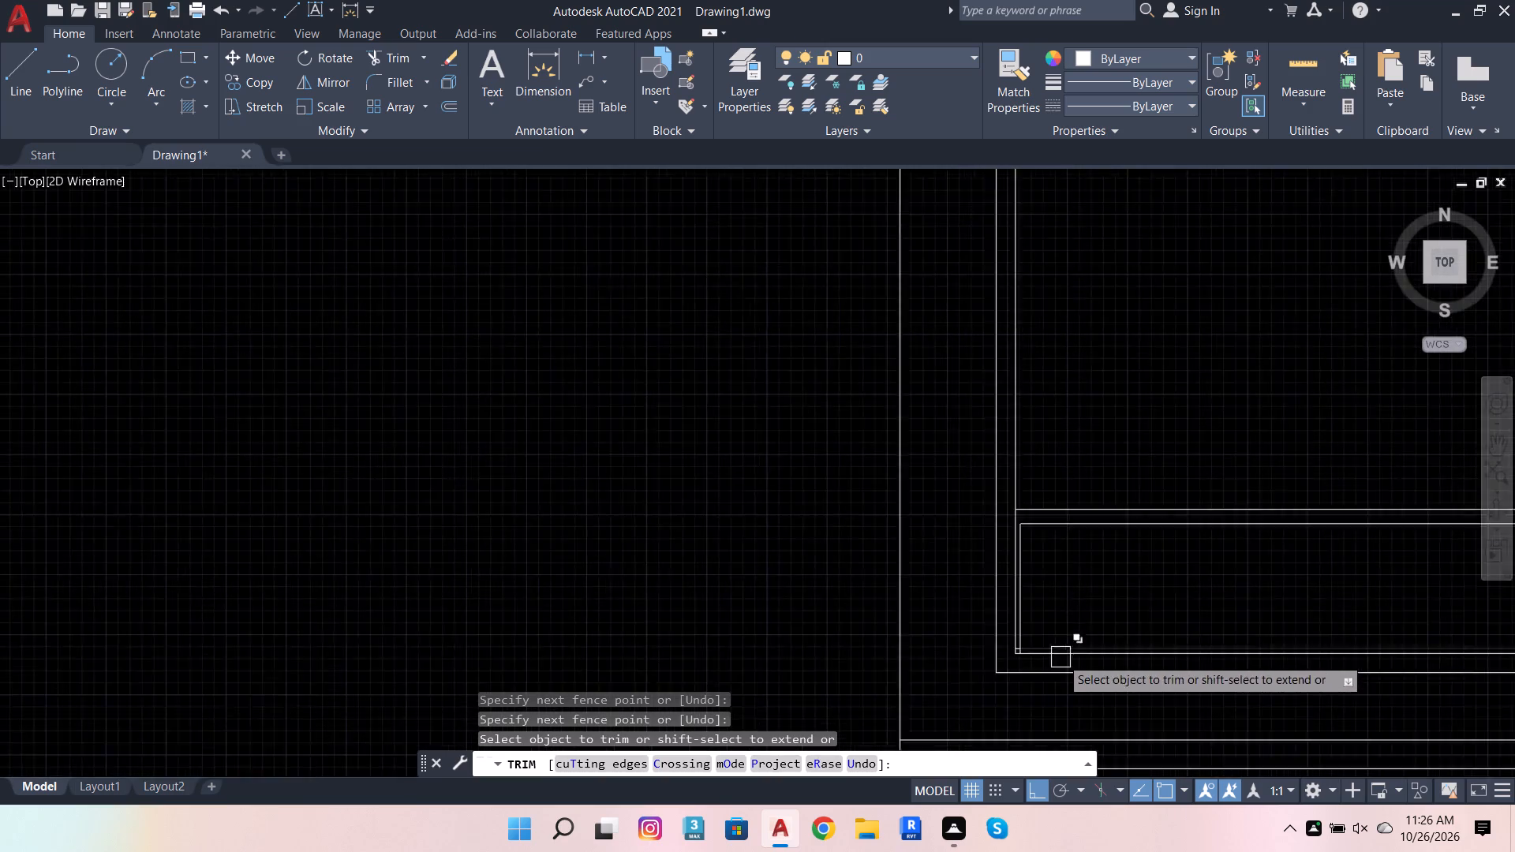
pyautogui.scroll(3, 1060, 657)
pyautogui.scroll(4, 854, 626)
pyautogui.click(544, 549)
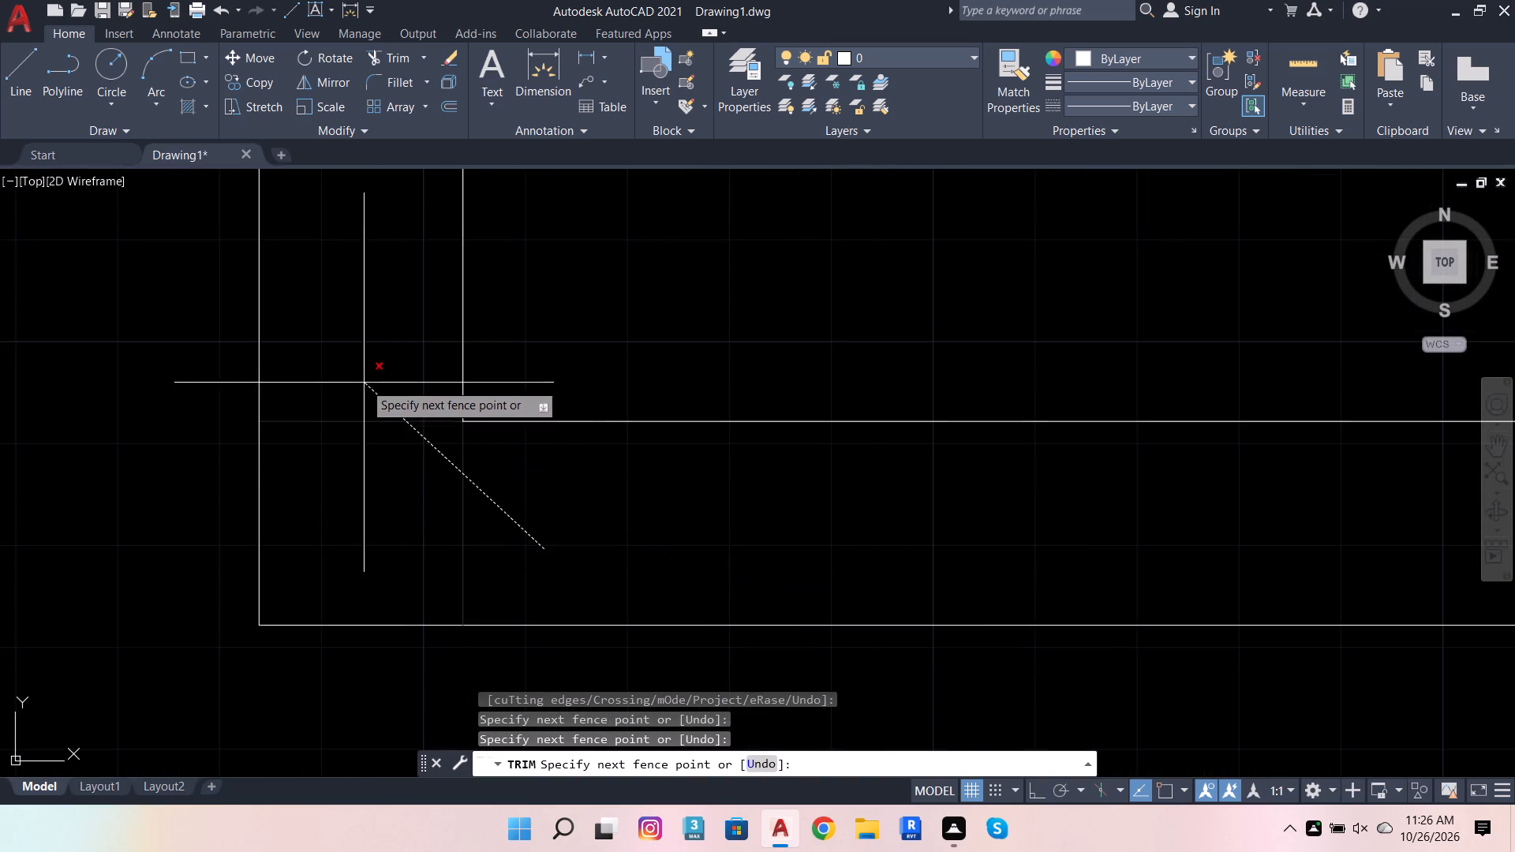
pyautogui.click(357, 373)
pyautogui.scroll(-9, 562, 547)
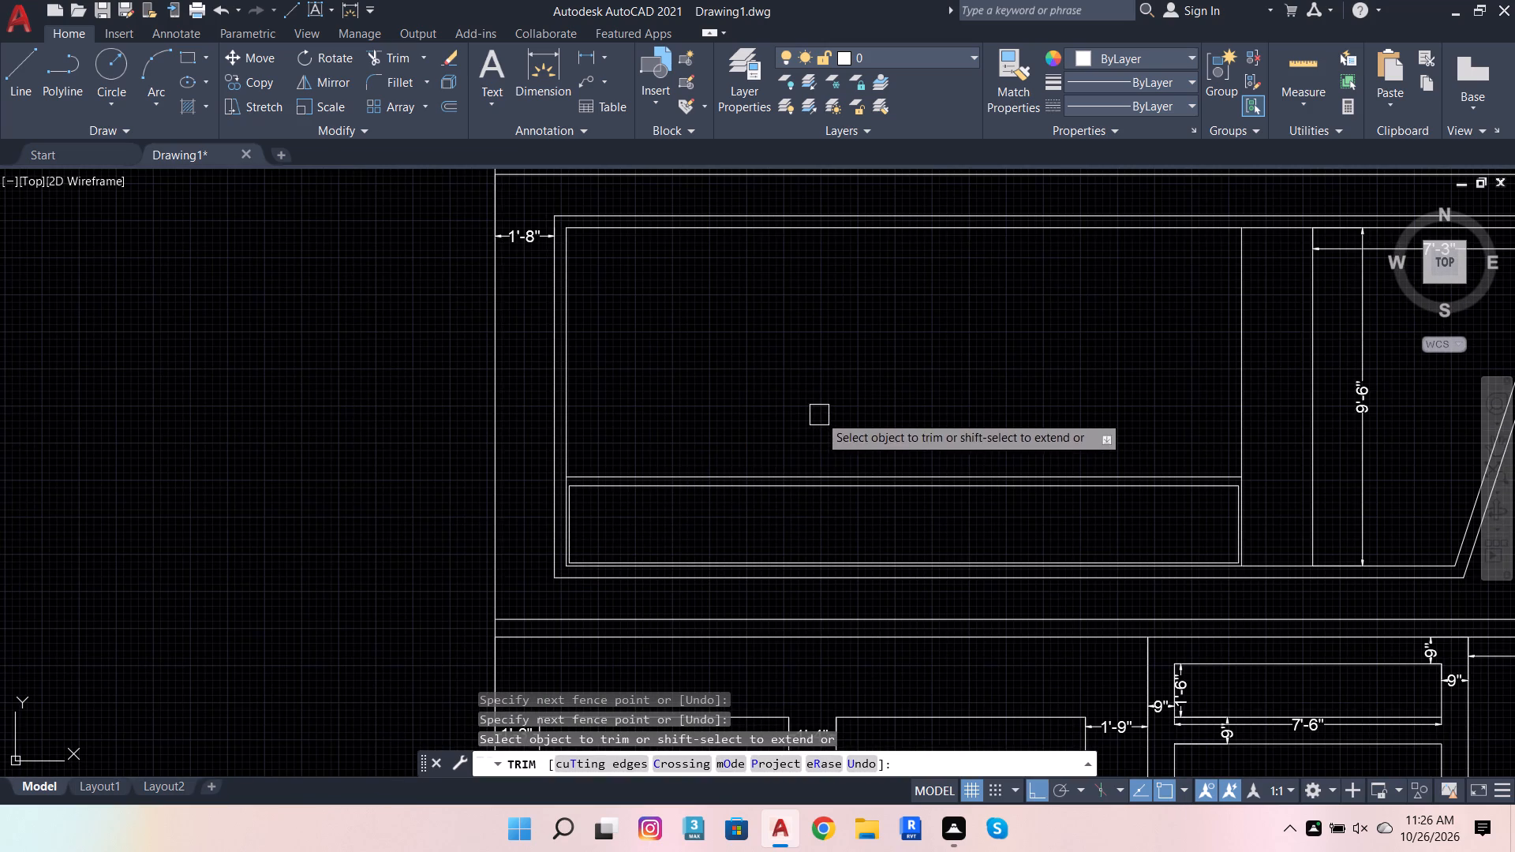
pyautogui.press('Escape')
pyautogui.press('Escape')
pyautogui.press('Escape')
# Offset the lower panel's inner left vertical line to the right, measuring the distance from its top corner.
pyautogui.scroll(2, 558, 532)
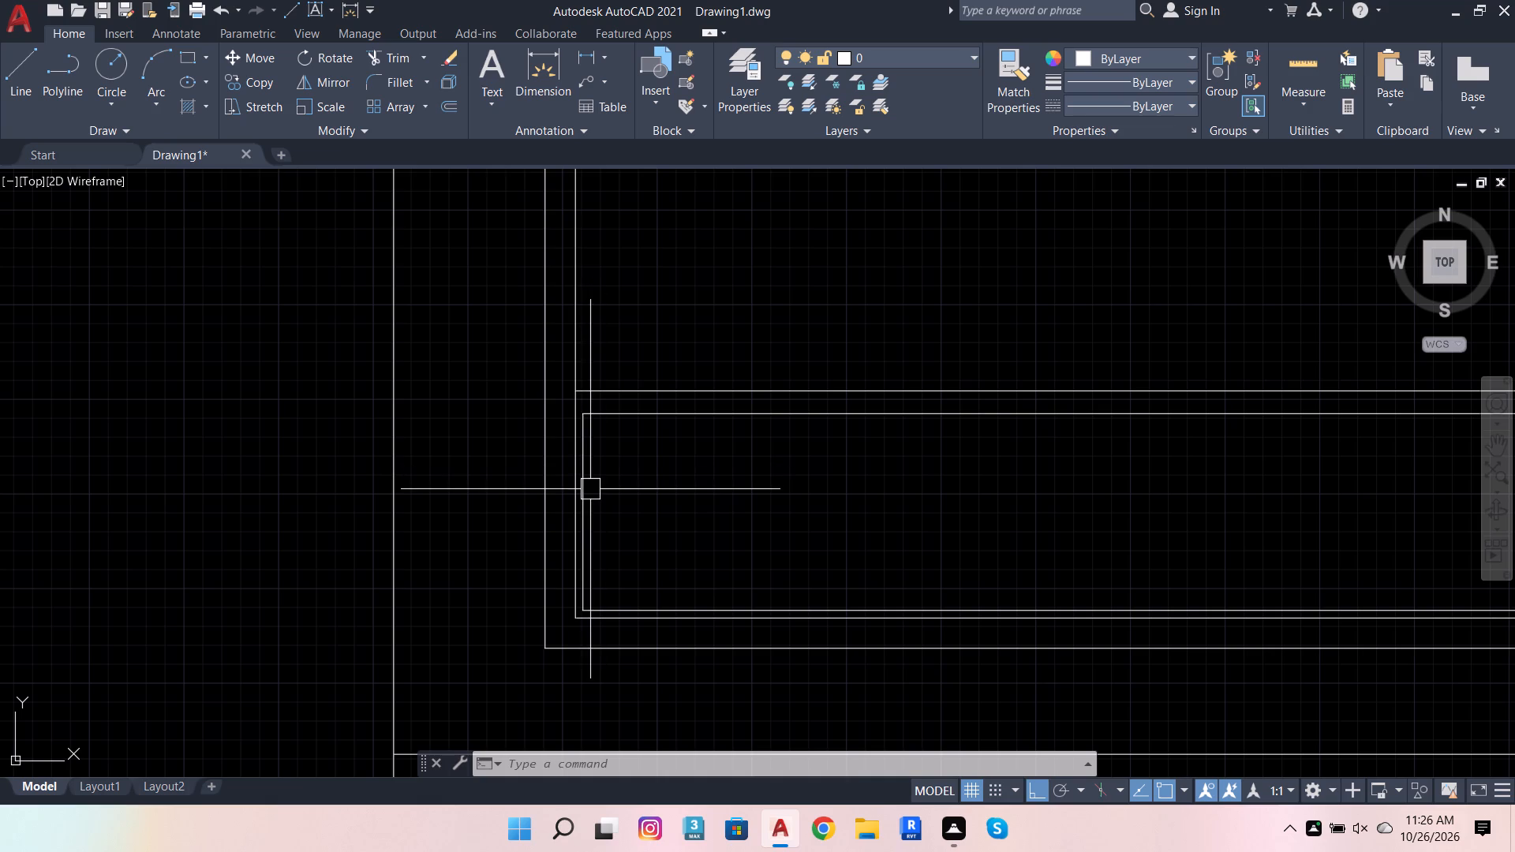
pyautogui.click(589, 430)
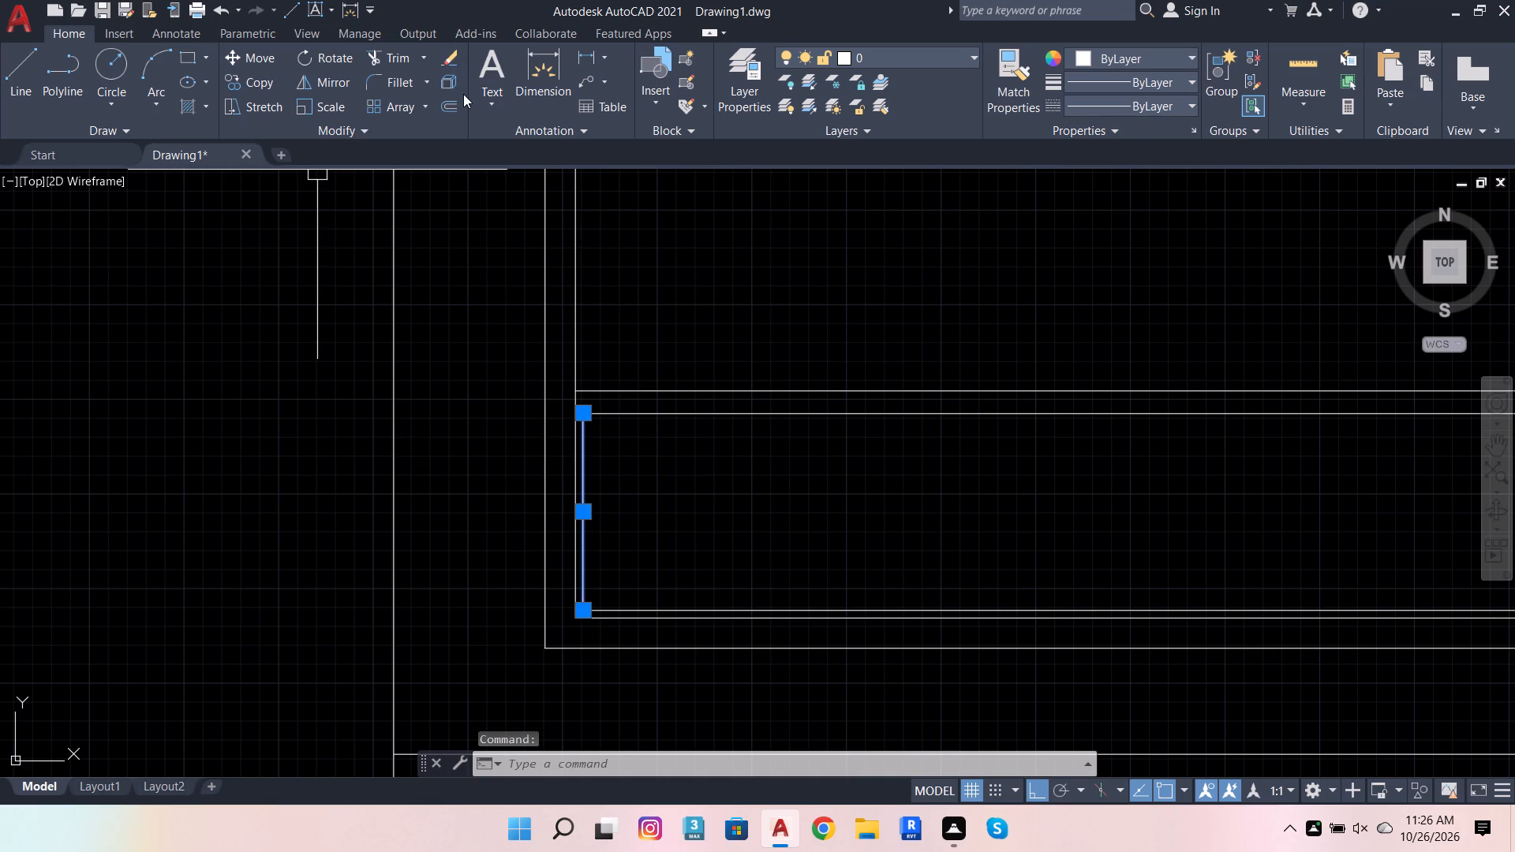
pyautogui.click(440, 110)
pyautogui.click(578, 422)
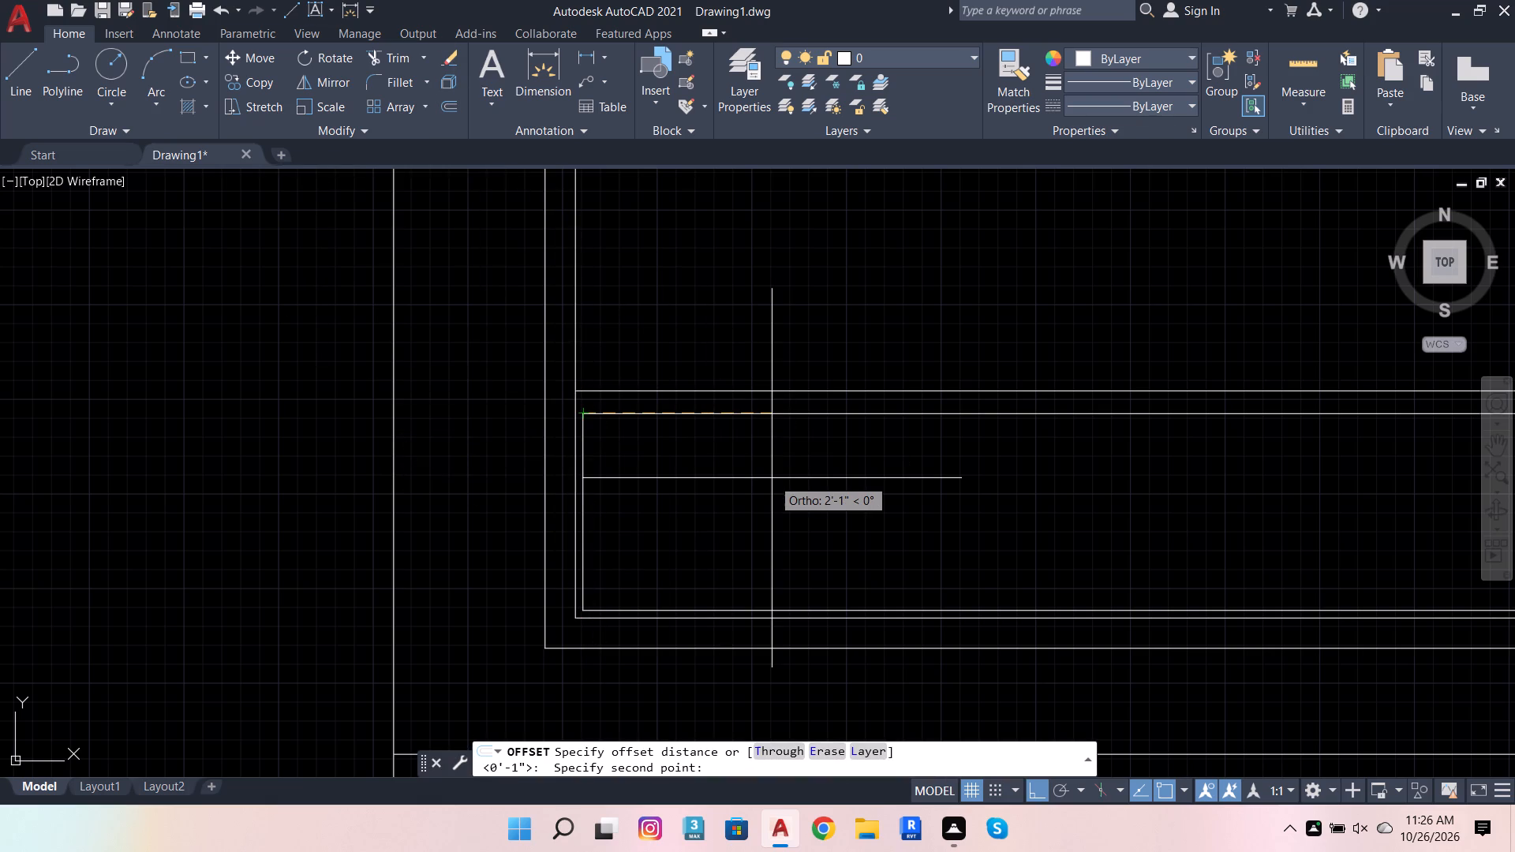
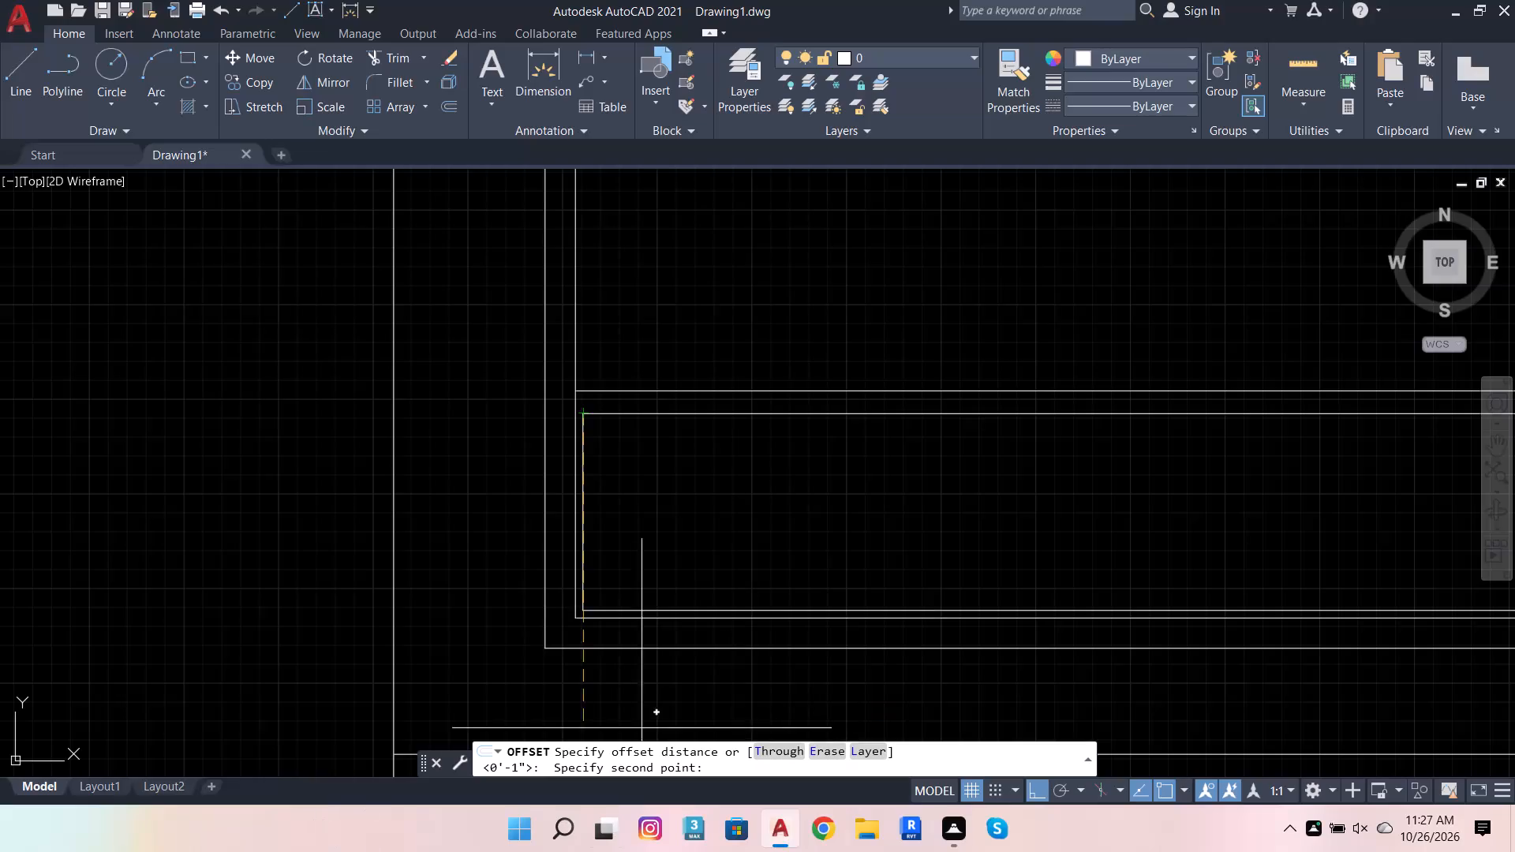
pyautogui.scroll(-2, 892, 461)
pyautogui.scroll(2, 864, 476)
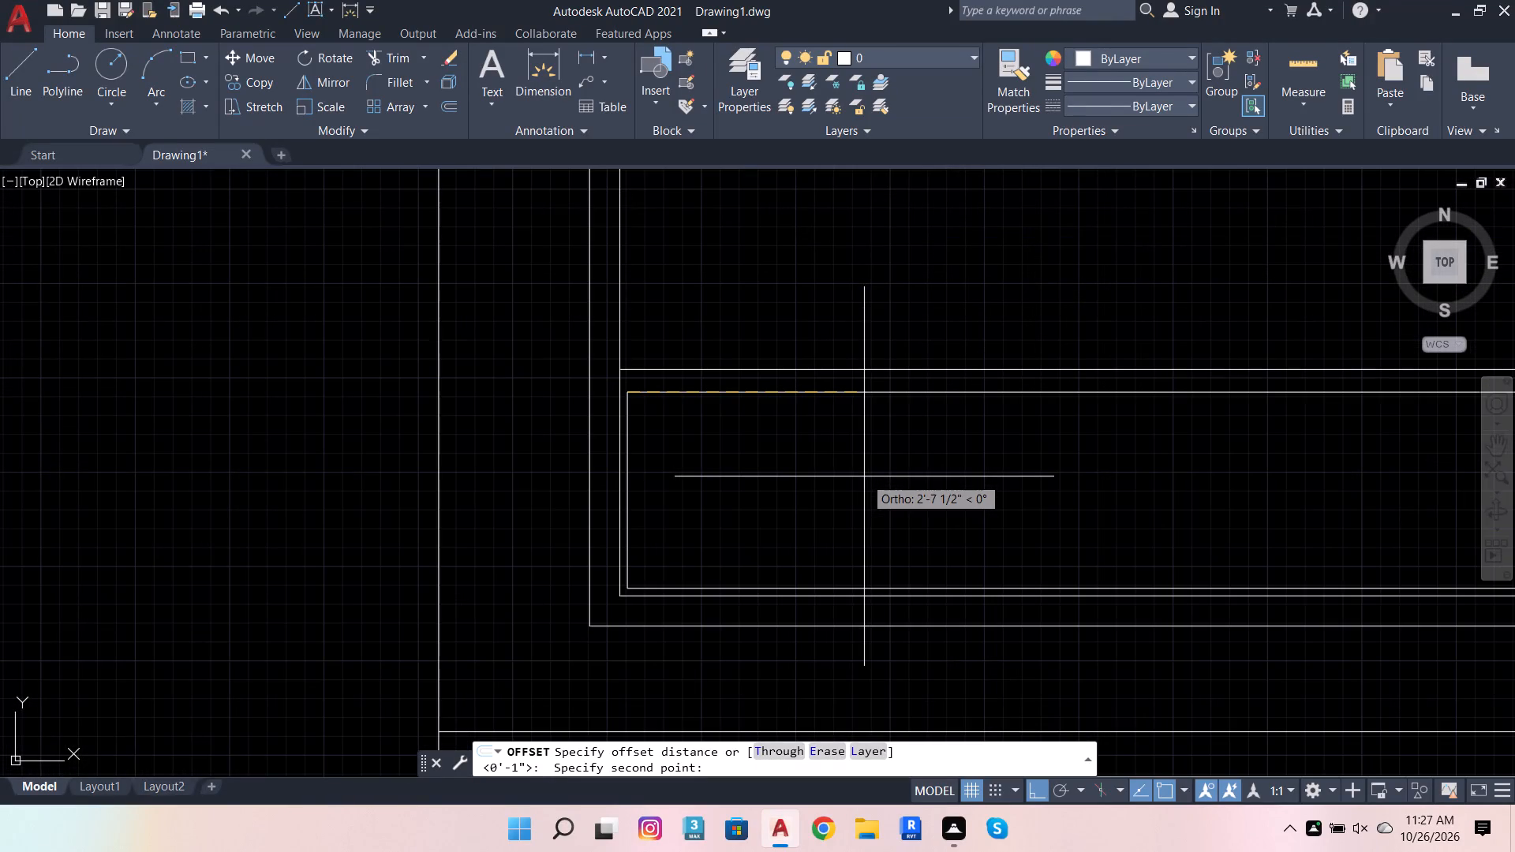
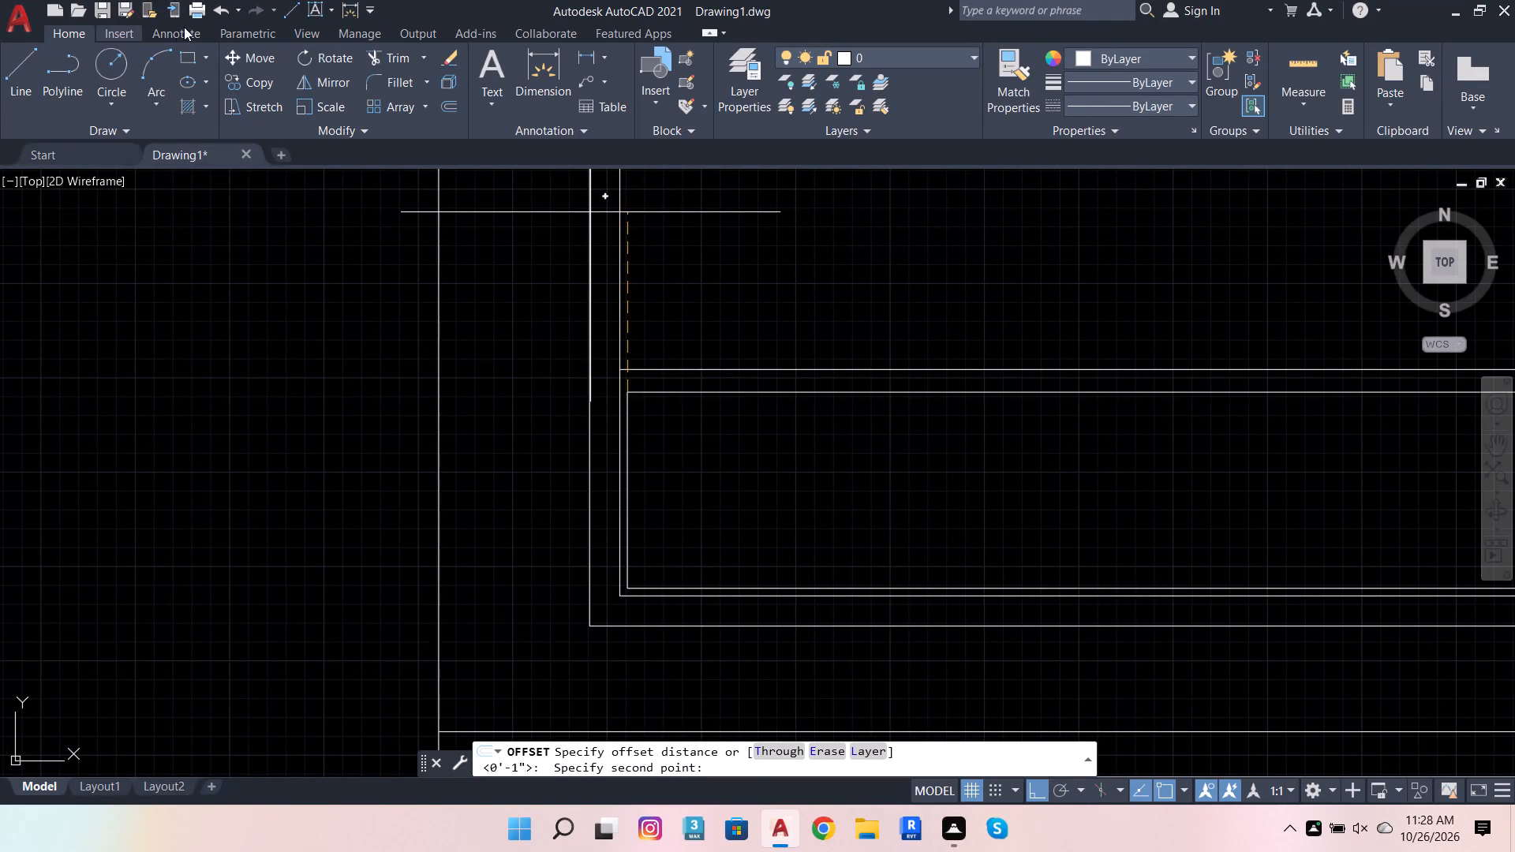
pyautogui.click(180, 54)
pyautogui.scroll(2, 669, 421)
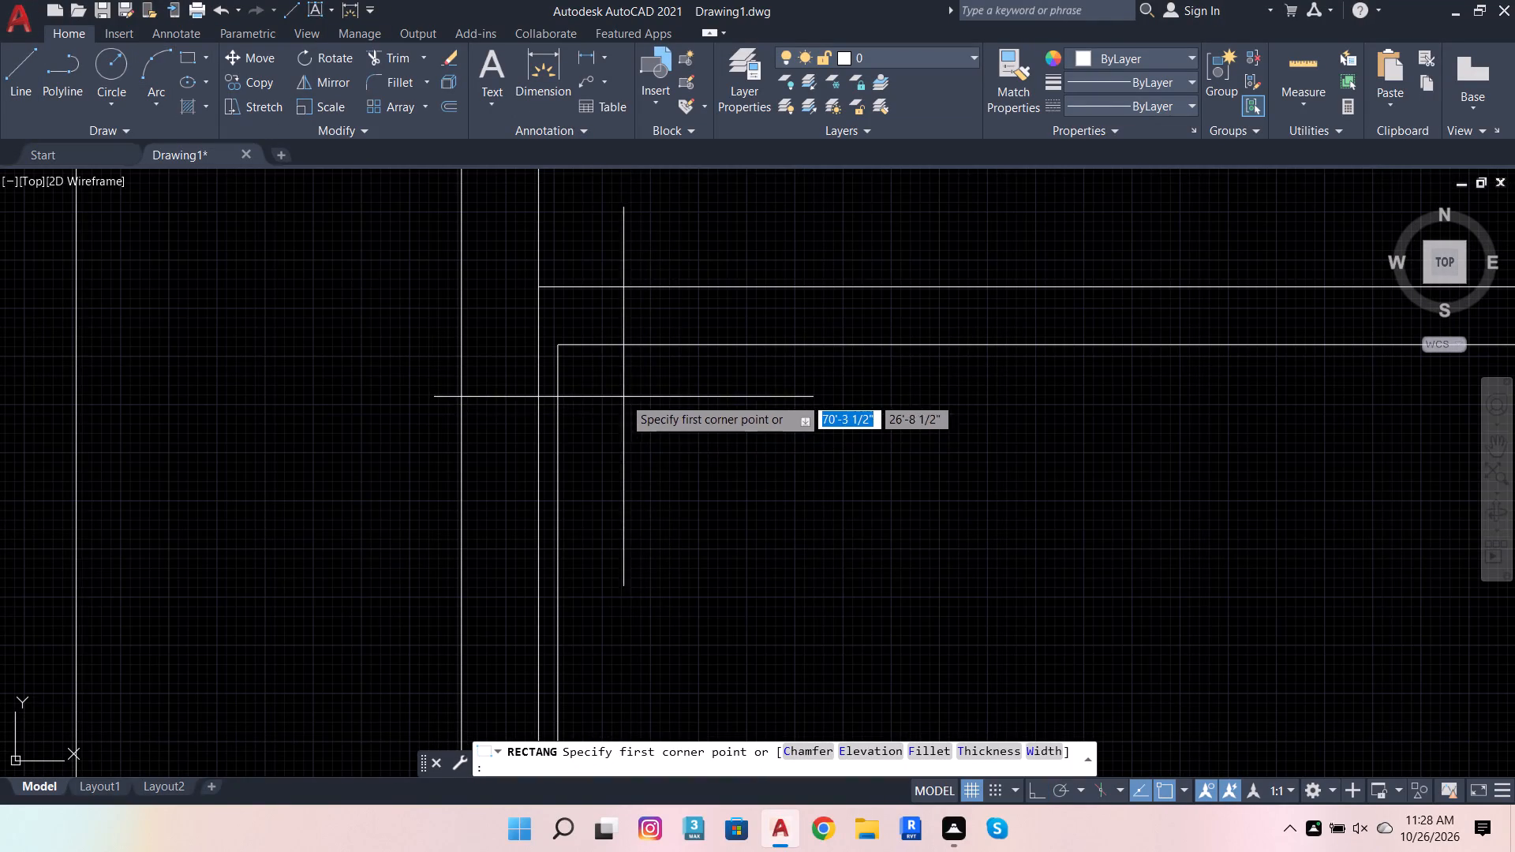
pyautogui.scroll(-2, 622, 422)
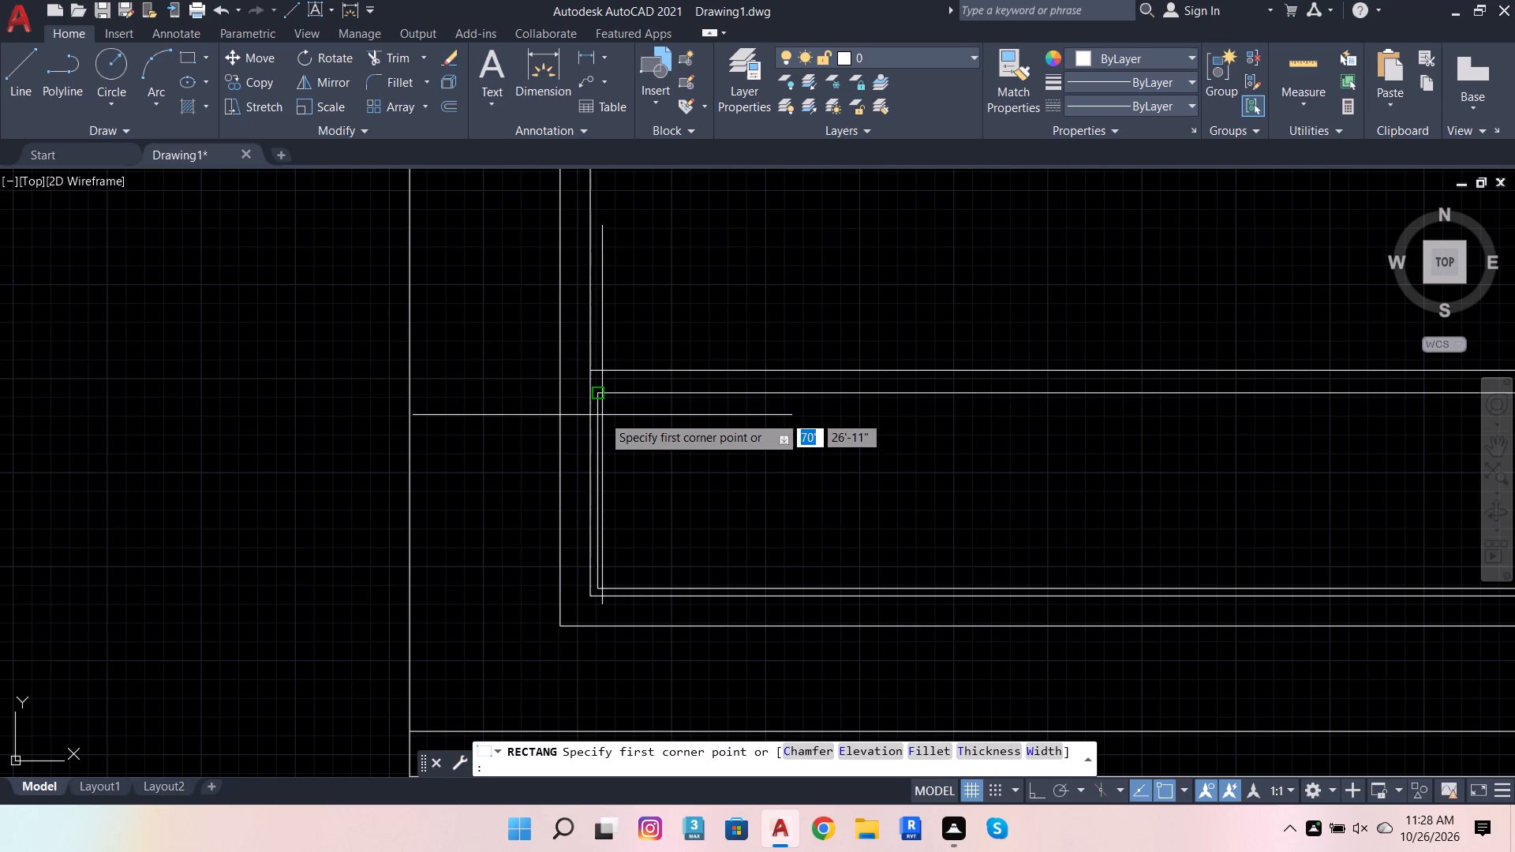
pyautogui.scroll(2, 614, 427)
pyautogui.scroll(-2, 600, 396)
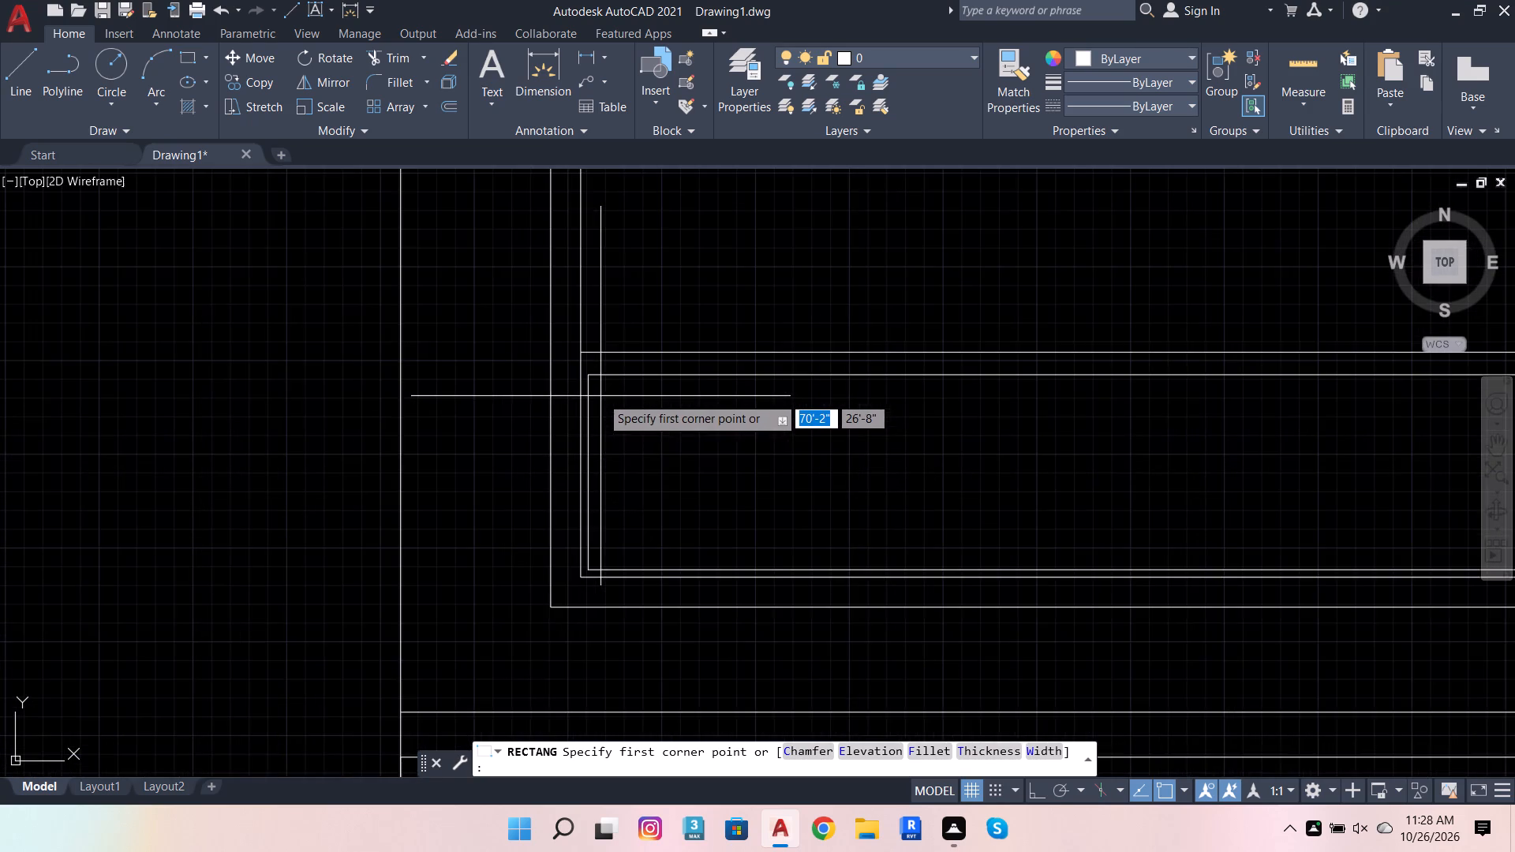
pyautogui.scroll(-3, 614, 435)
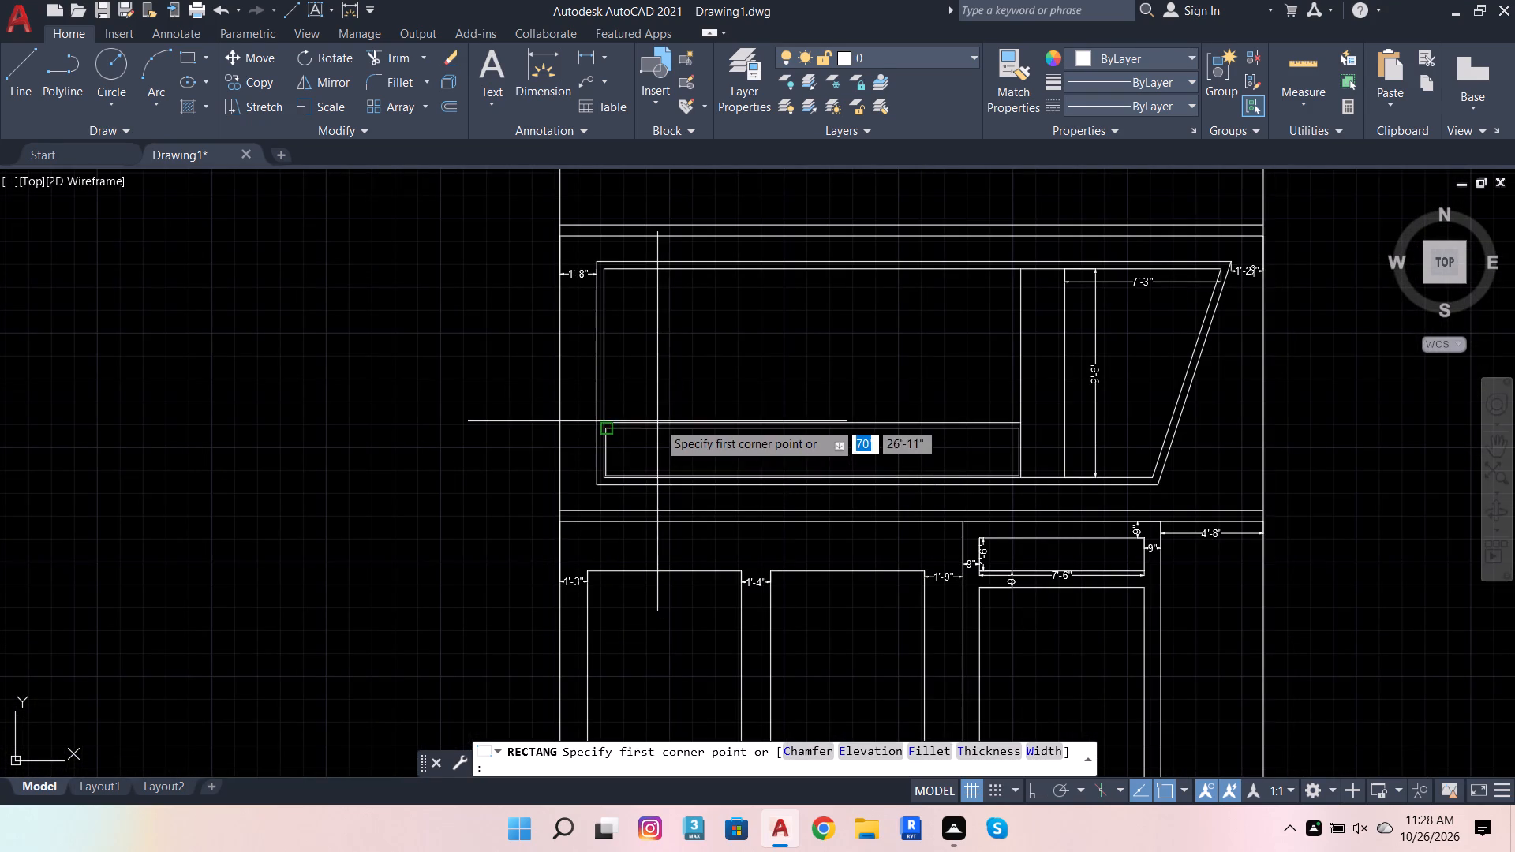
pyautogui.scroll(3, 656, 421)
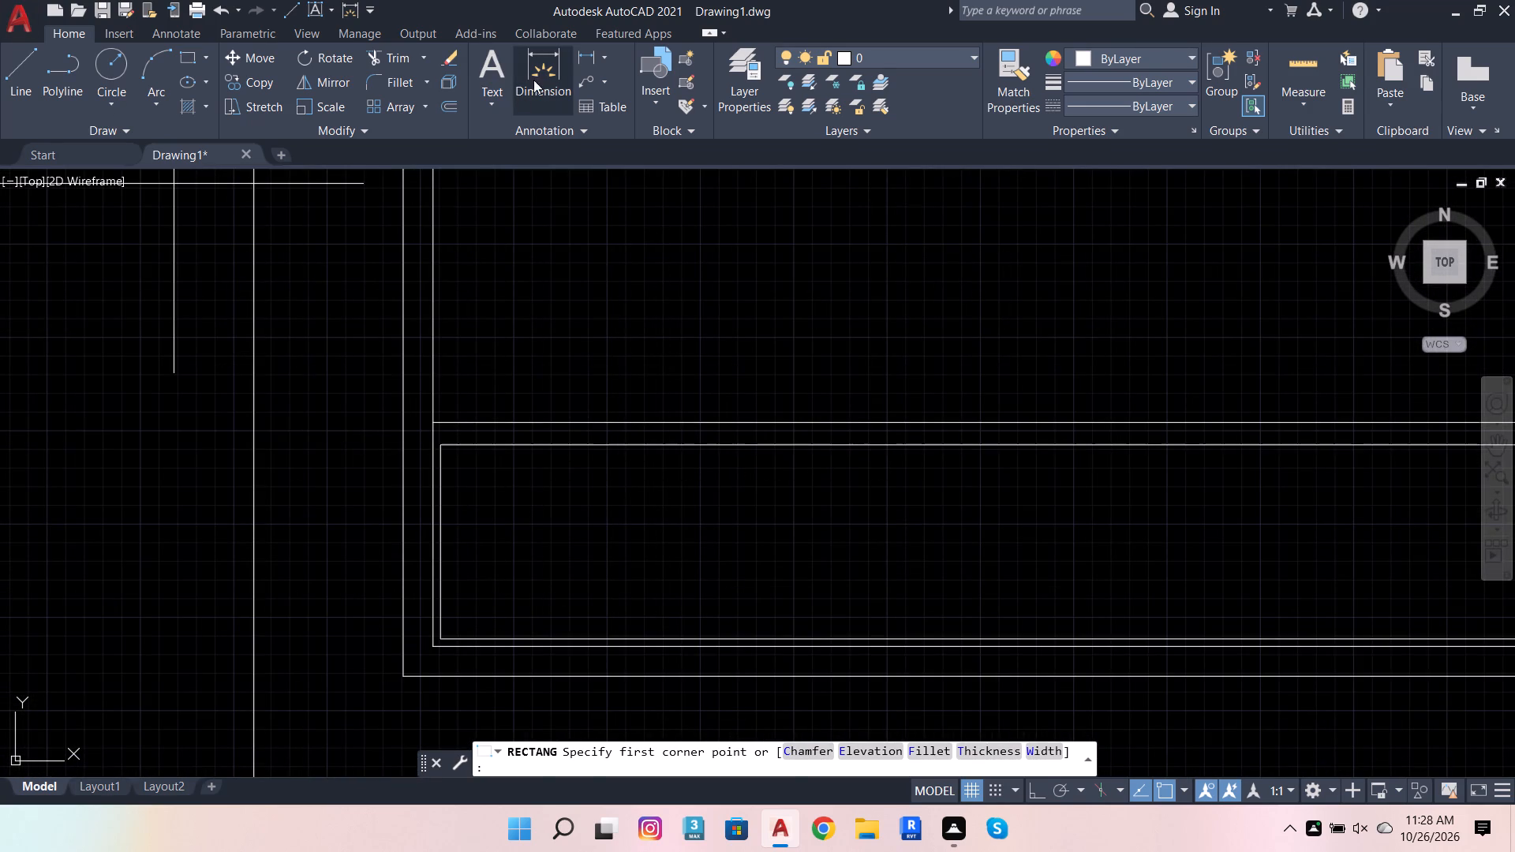
# Add a vertical dimension for the lower panel's outer height, placed just inside the panel's left end.
pyautogui.click(538, 77)
pyautogui.scroll(2, 417, 425)
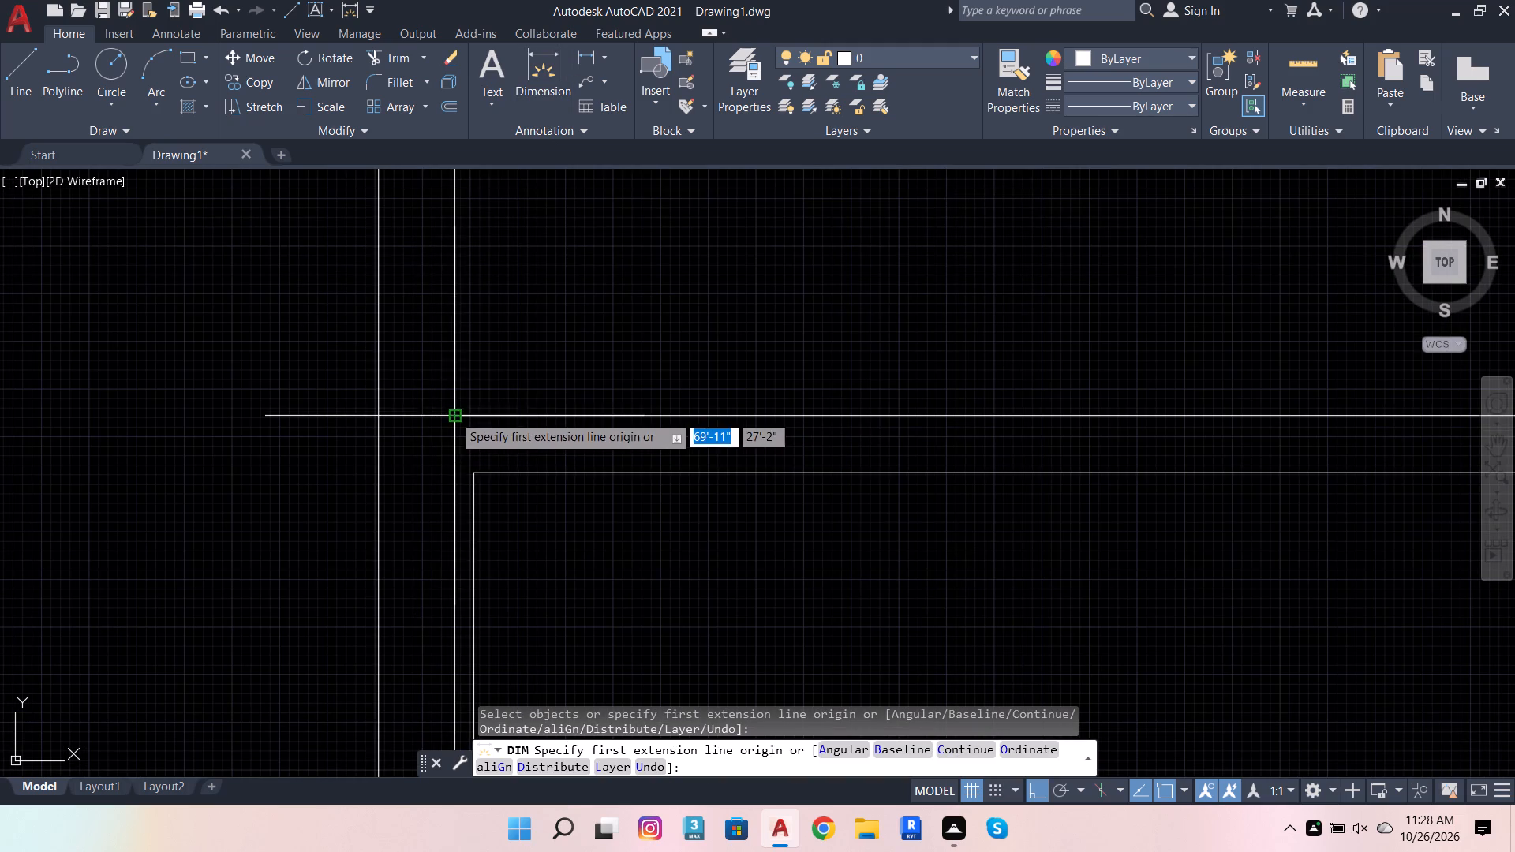
pyautogui.click(453, 414)
pyautogui.scroll(-3, 487, 413)
pyautogui.scroll(2, 481, 561)
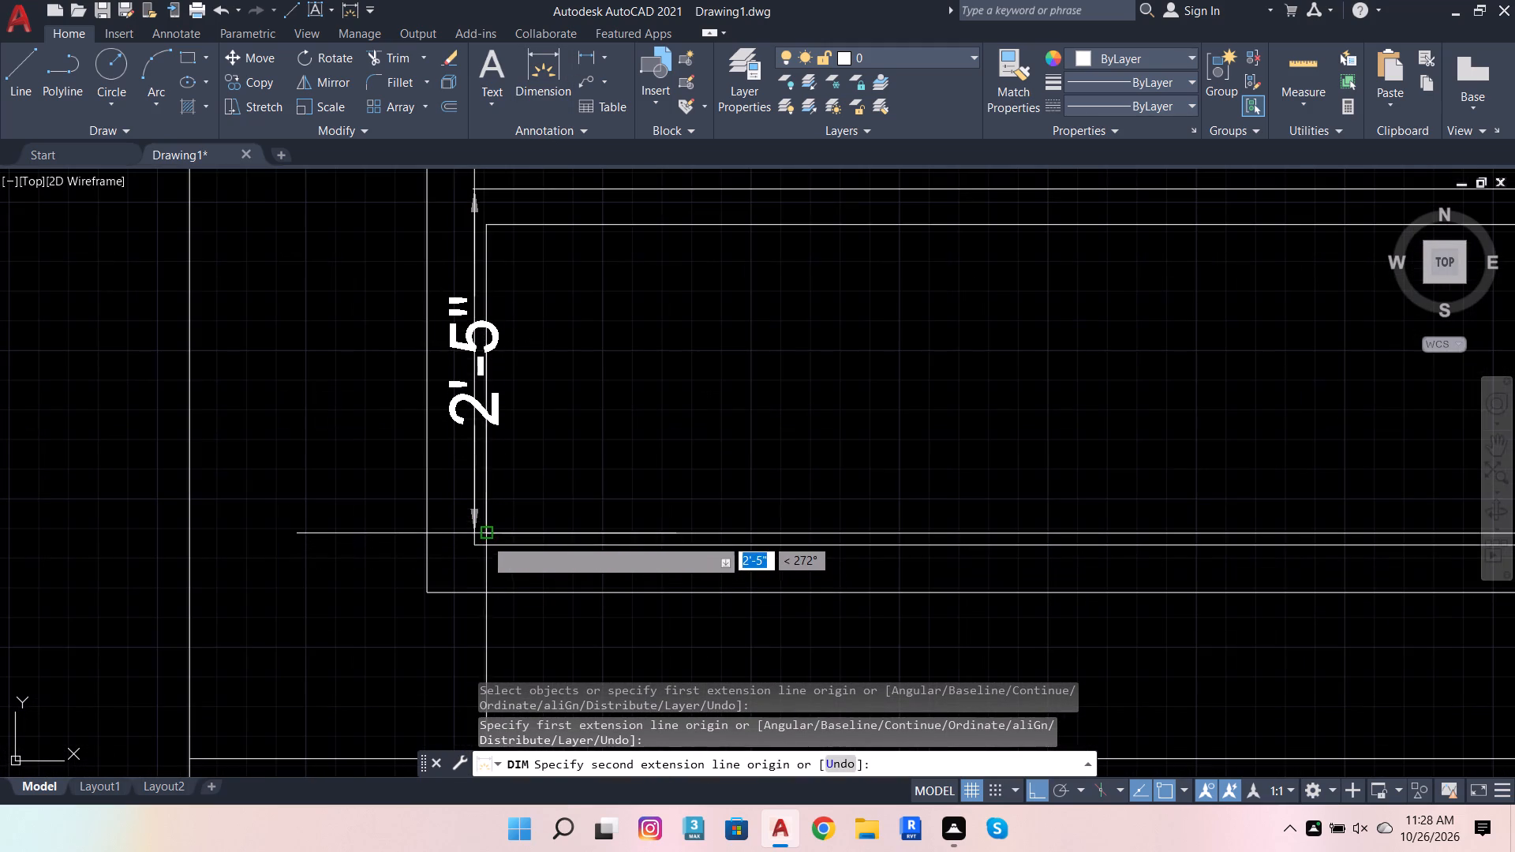
pyautogui.click(470, 546)
pyautogui.scroll(-3, 514, 502)
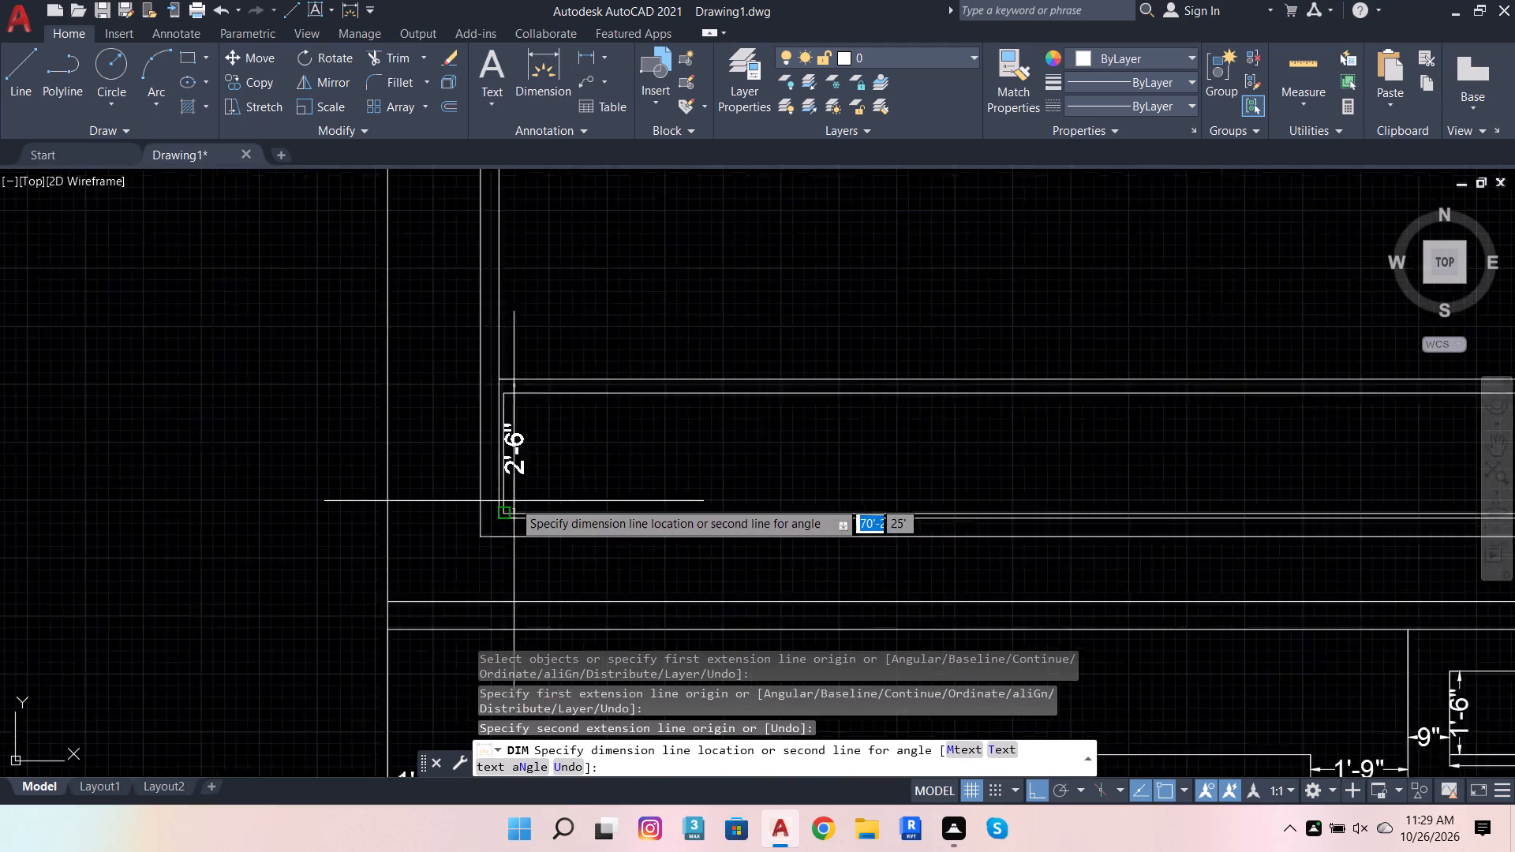
pyautogui.scroll(3, 544, 495)
pyautogui.scroll(-3, 690, 506)
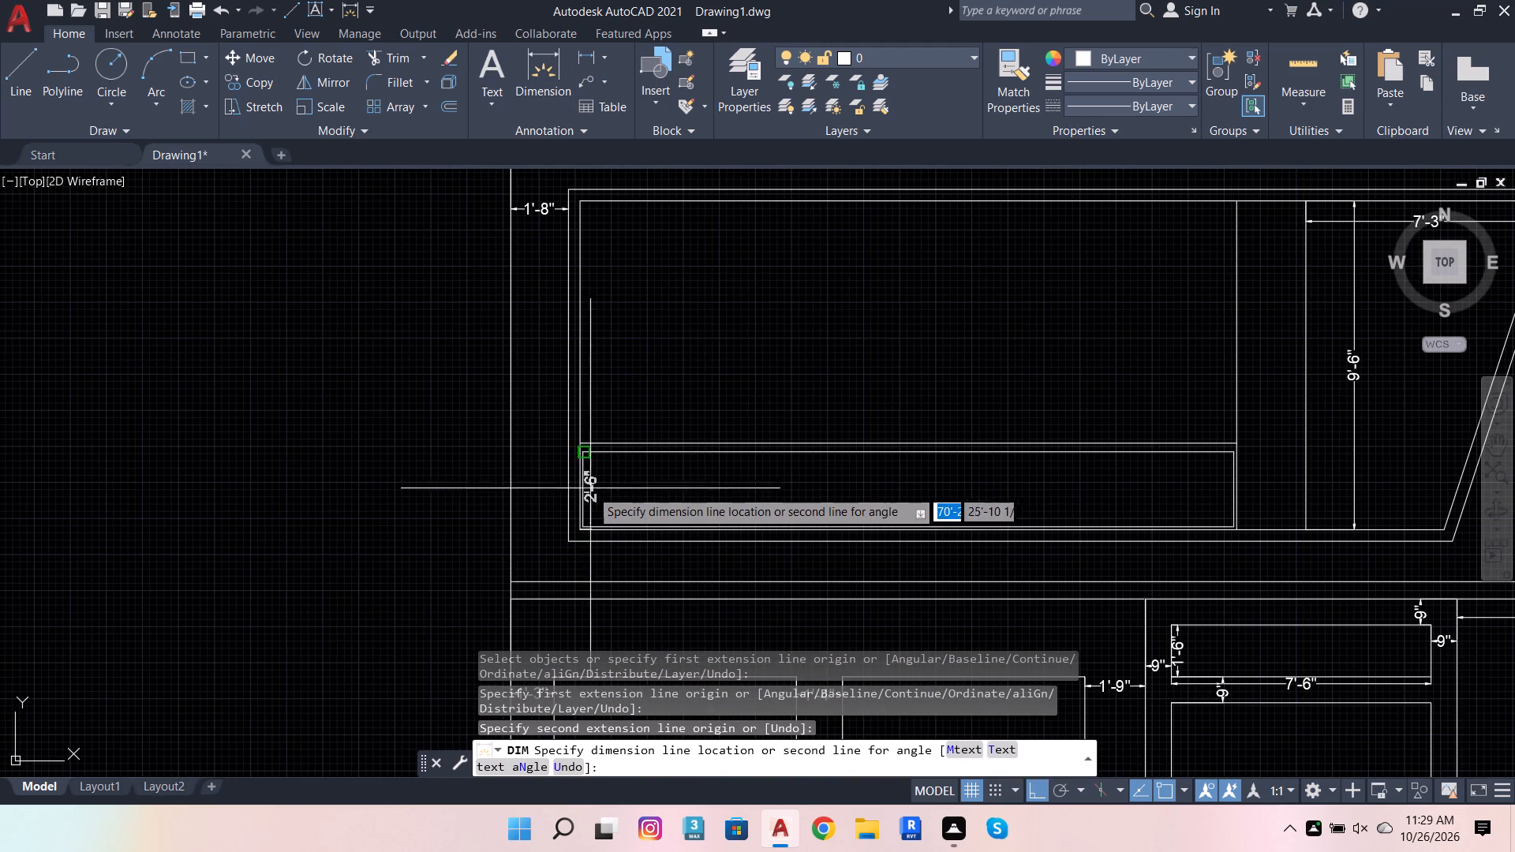
pyautogui.scroll(2, 595, 491)
pyautogui.click(599, 497)
pyautogui.press('Escape')
pyautogui.press('Escape')
pyautogui.press('Escape')
pyautogui.press('Escape')
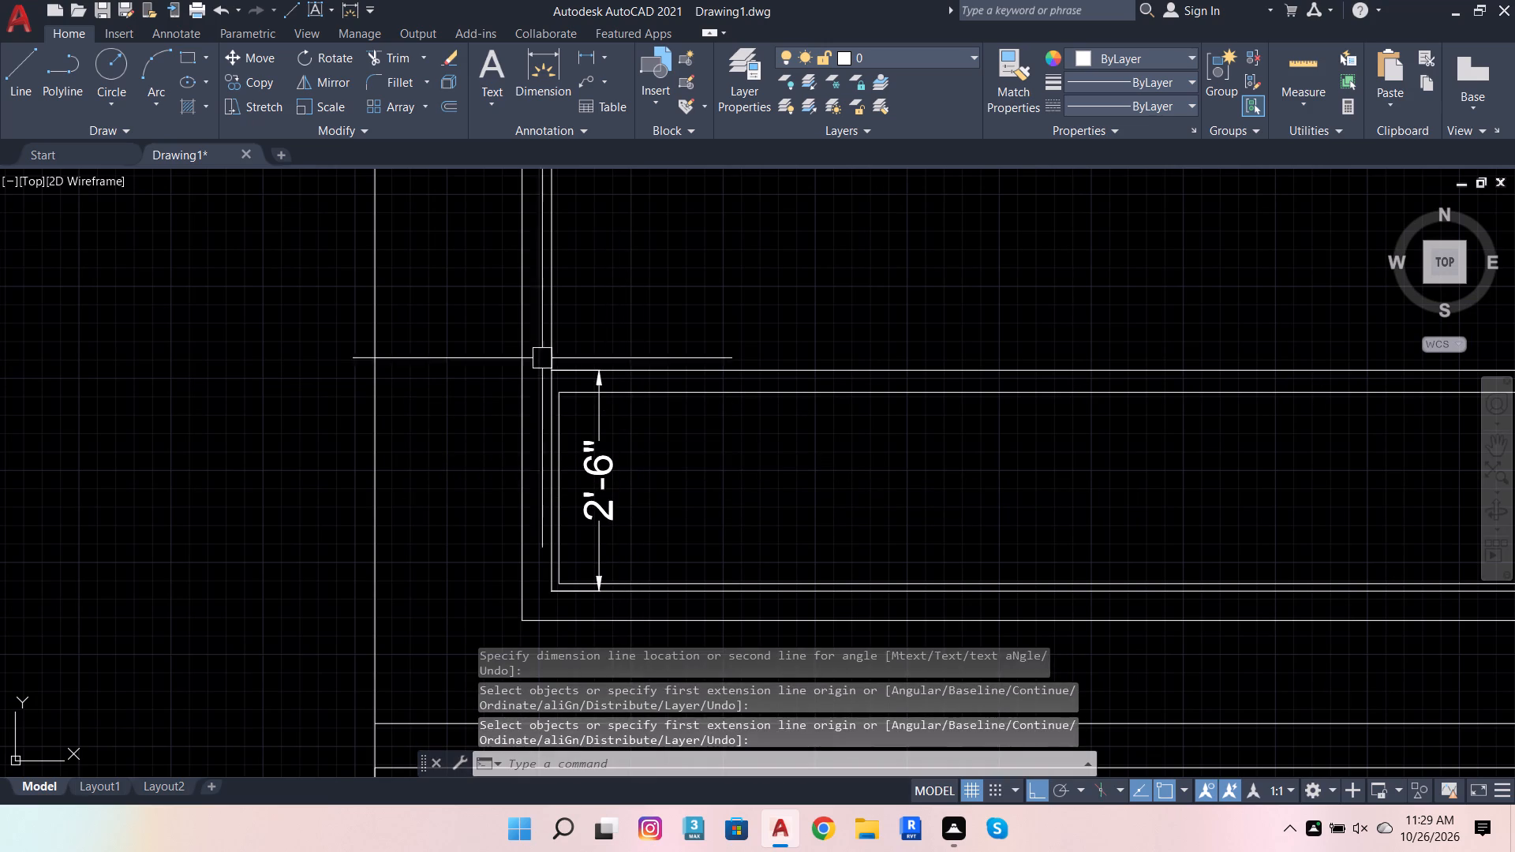
# Draw a rectangle about 2'-7" by 1'-11 1/2" at the left end of the lower panel, slightly inside its inner outline.
pyautogui.click(187, 54)
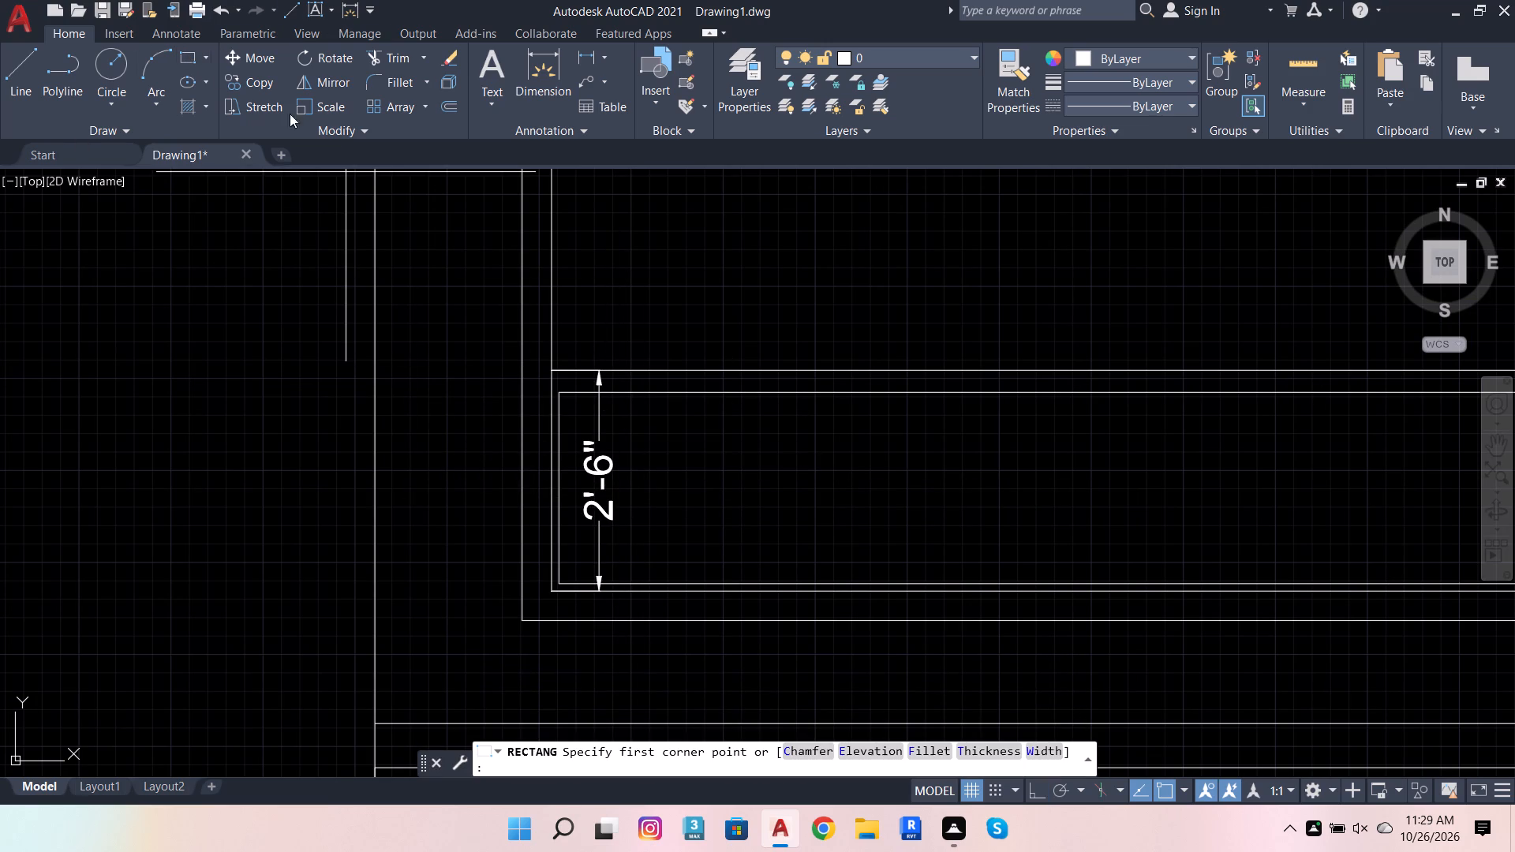
pyautogui.scroll(1, 506, 399)
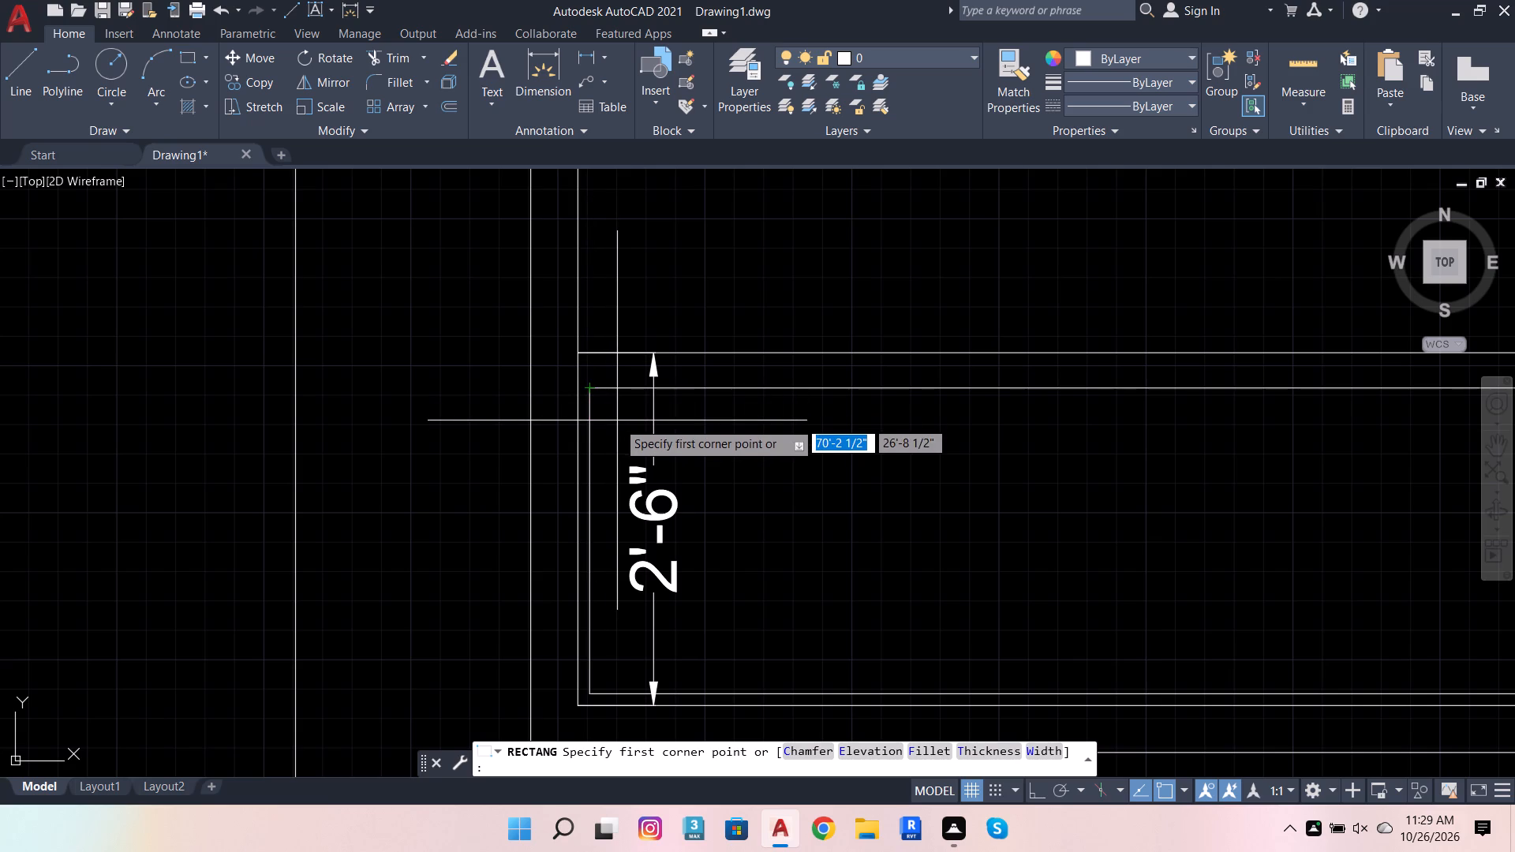
pyautogui.scroll(3, 601, 408)
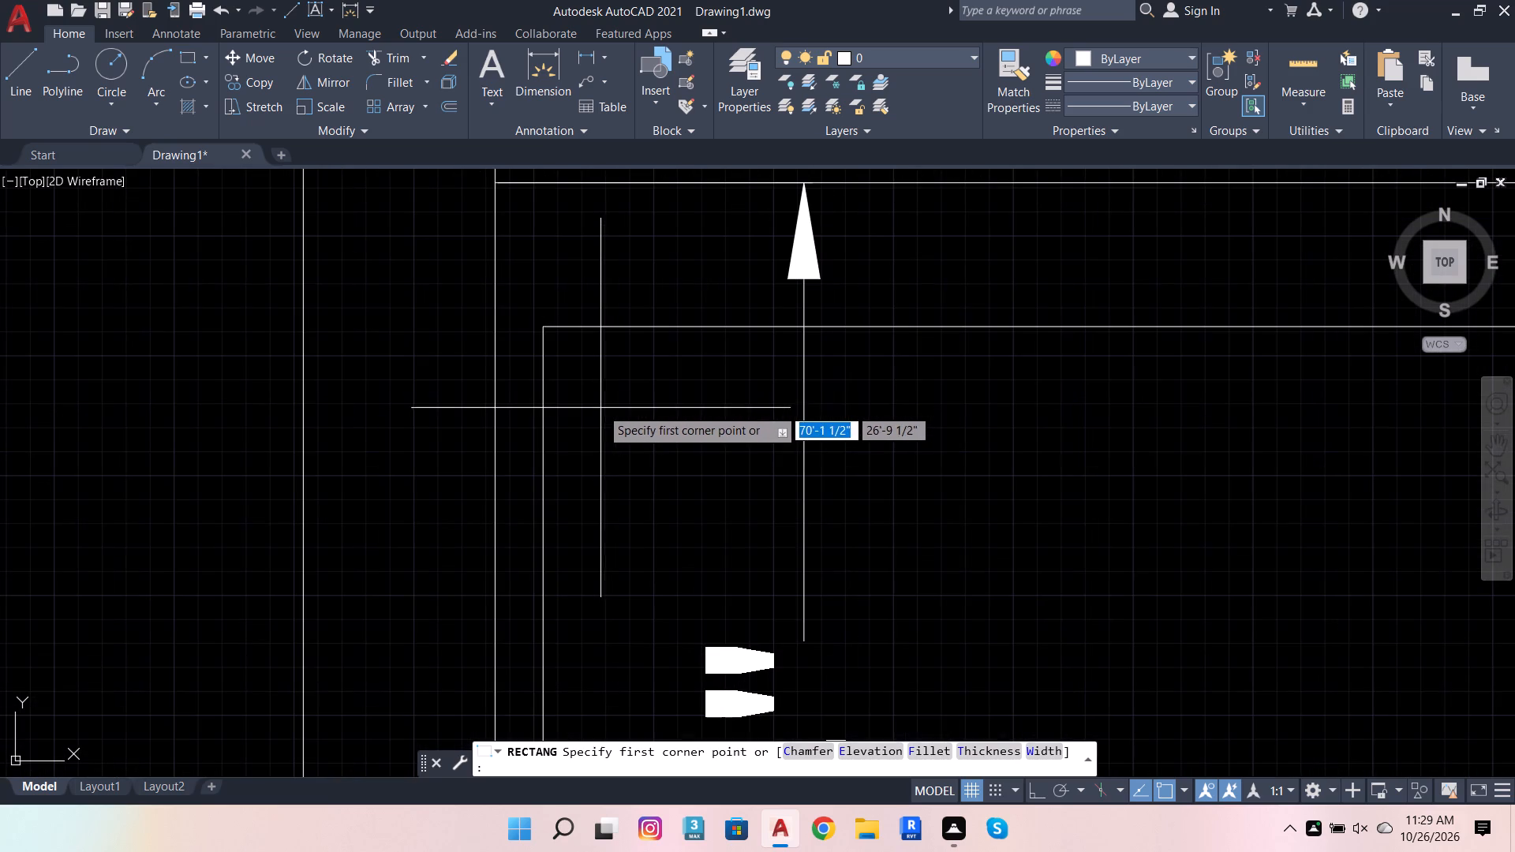
pyautogui.click(610, 396)
pyautogui.scroll(-4, 626, 383)
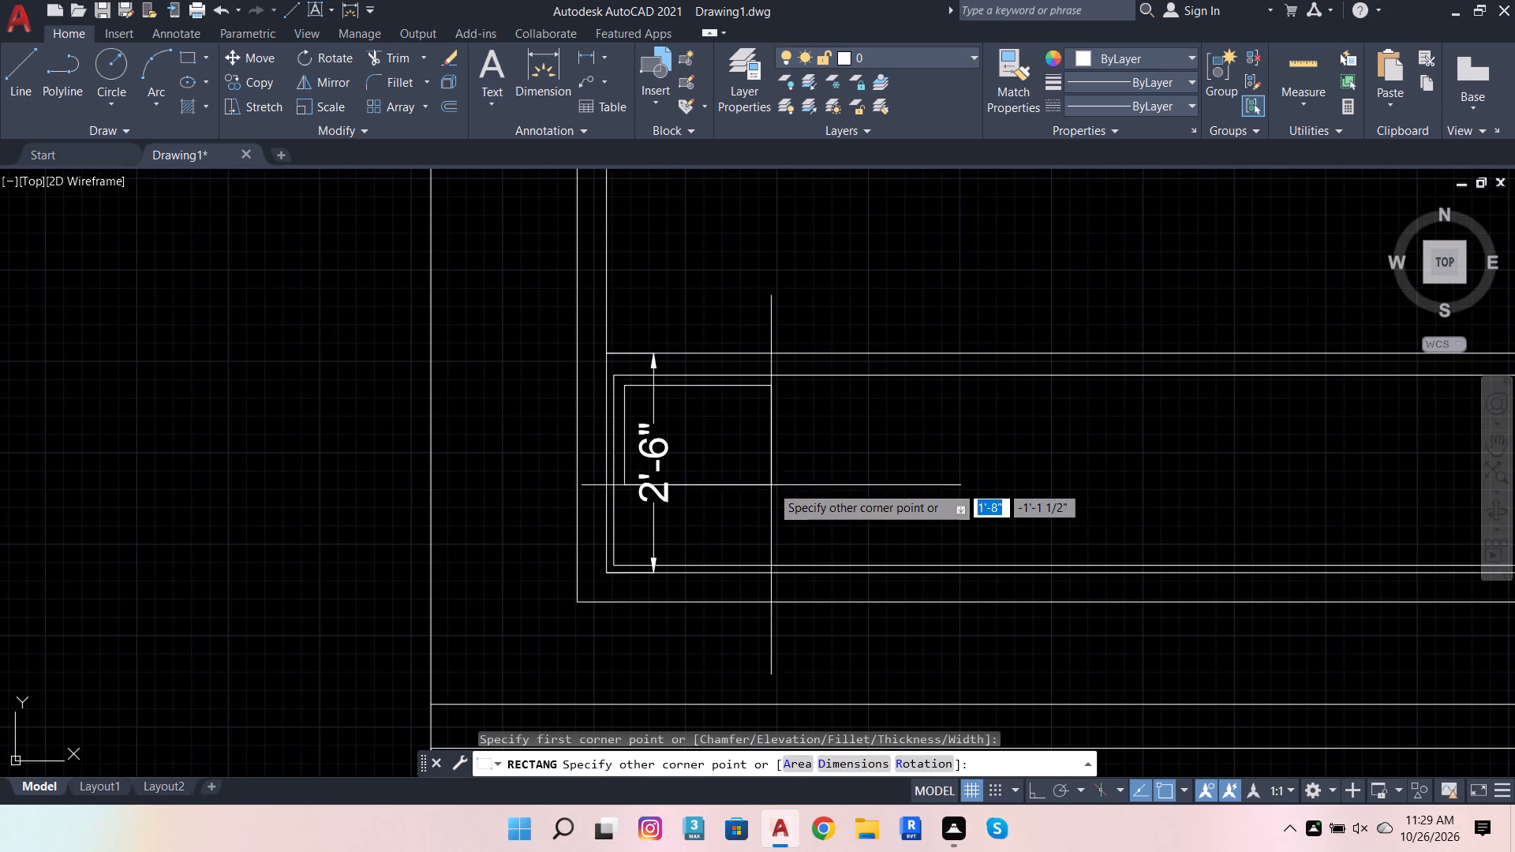
pyautogui.scroll(1, 780, 506)
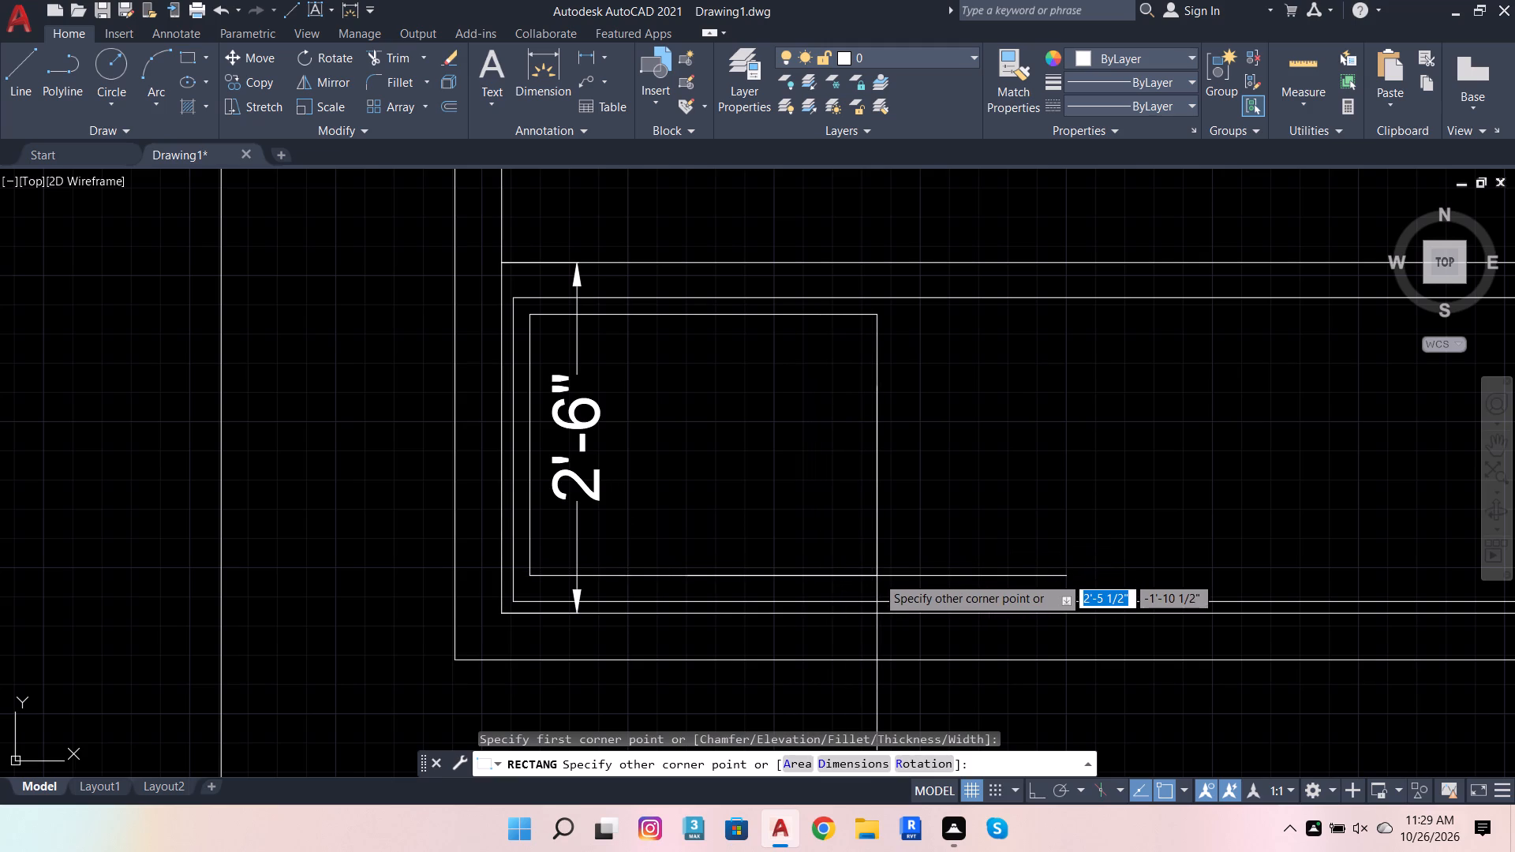
pyautogui.scroll(2, 885, 589)
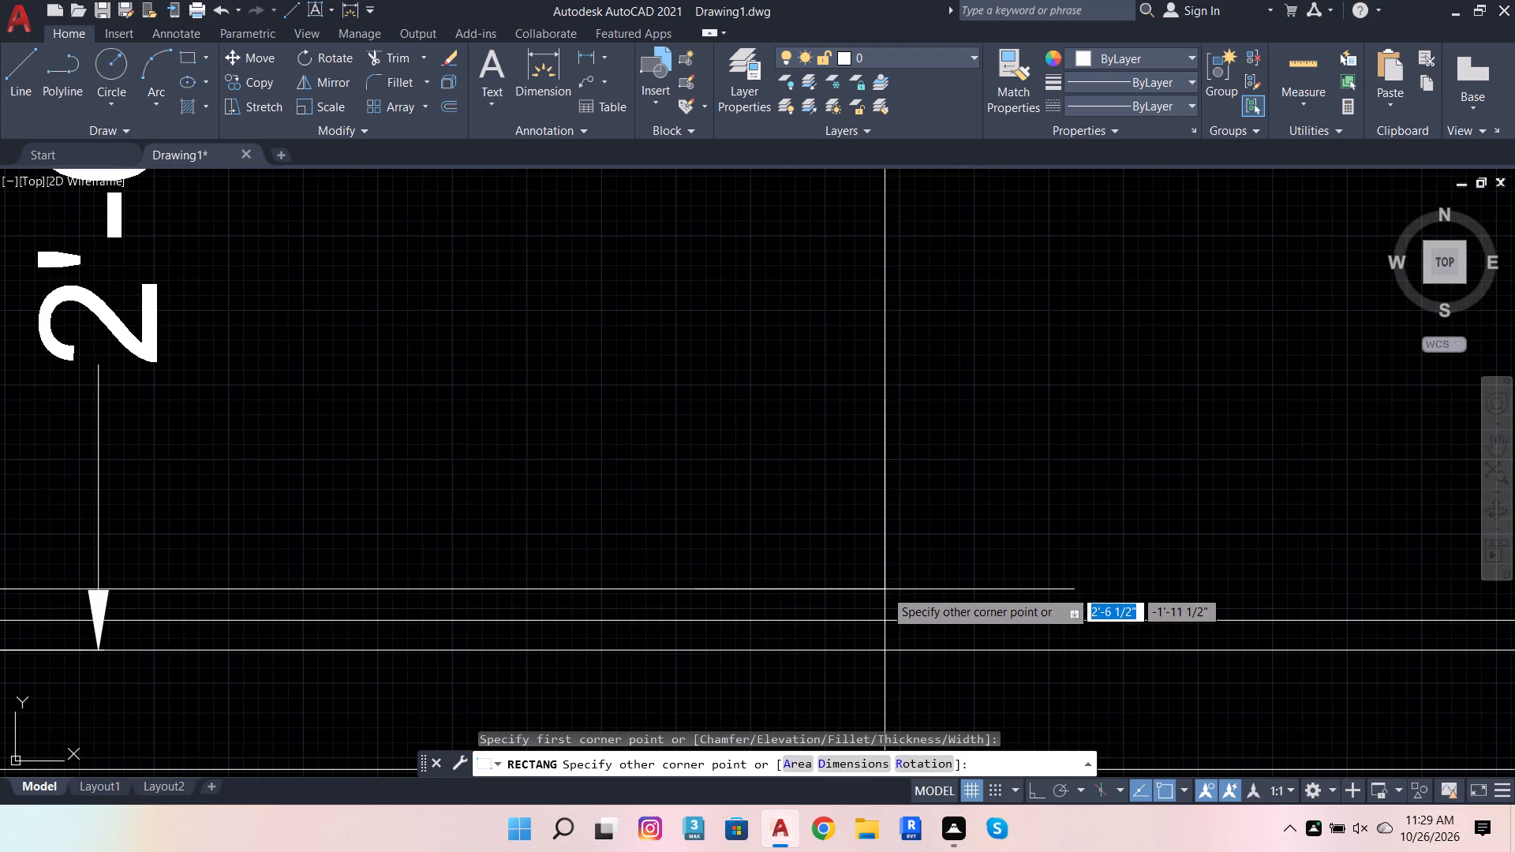
pyautogui.click(904, 592)
pyautogui.scroll(-3, 926, 591)
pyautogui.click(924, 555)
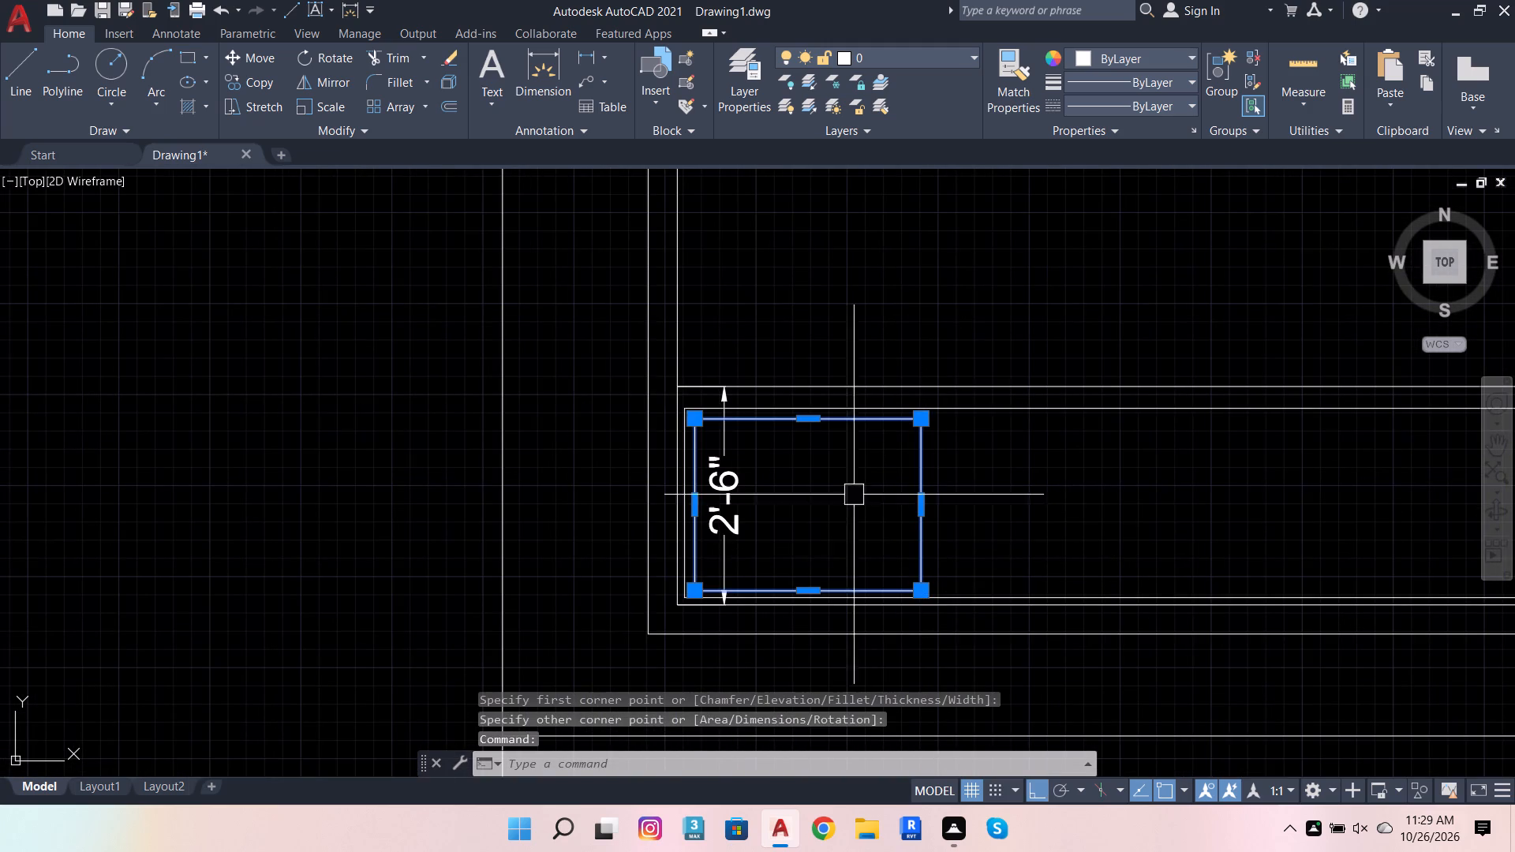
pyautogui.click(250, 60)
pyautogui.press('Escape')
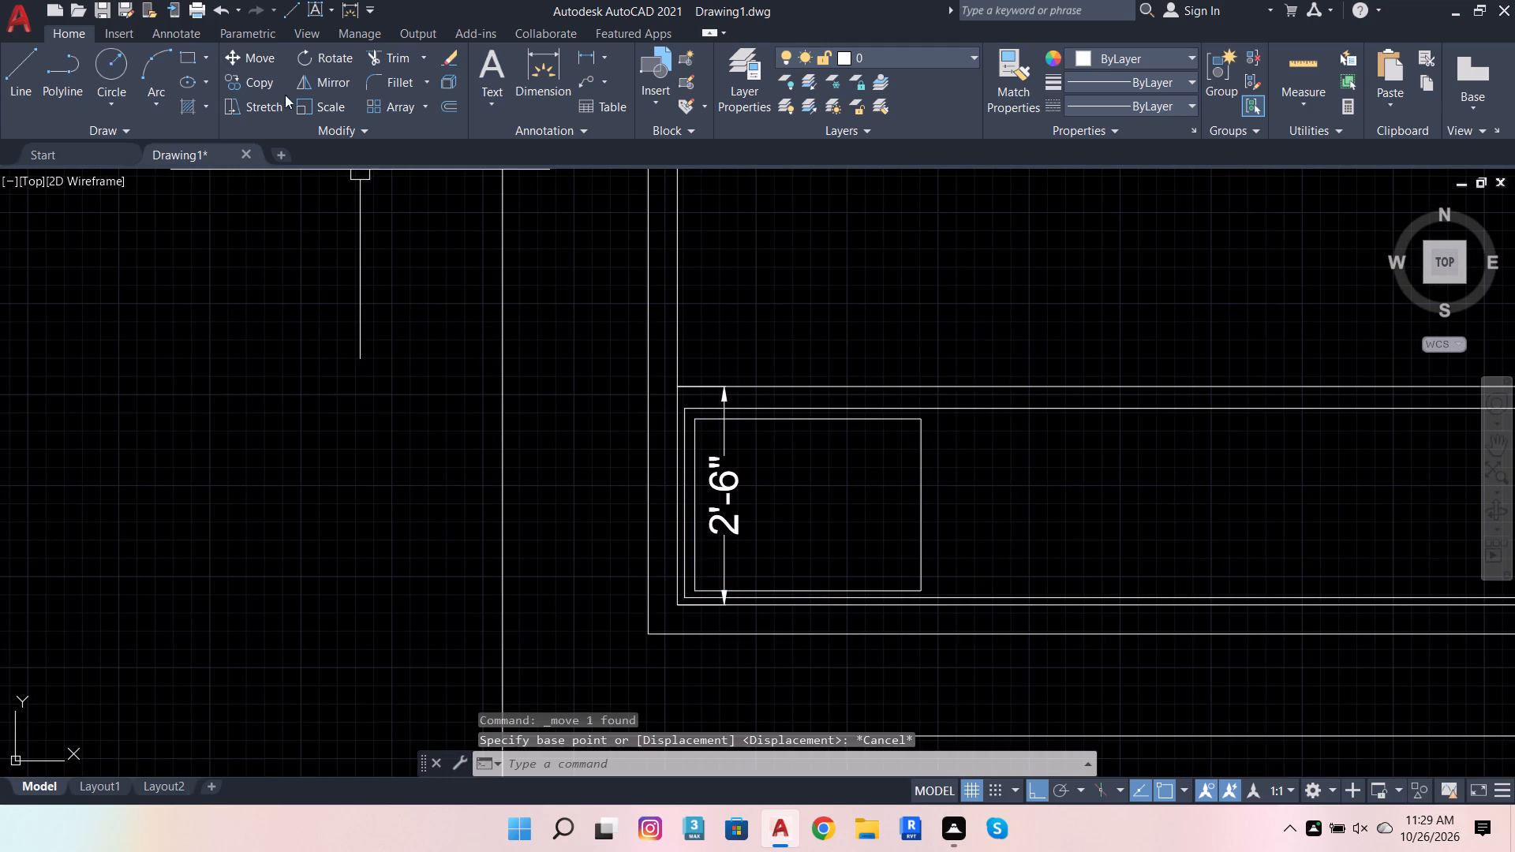
# Copy the small rectangle three times horizontally along the lower panel with narrow gaps, the second about 5'-3 1/2" and the third about 7'-11" away.
pyautogui.click(921, 440)
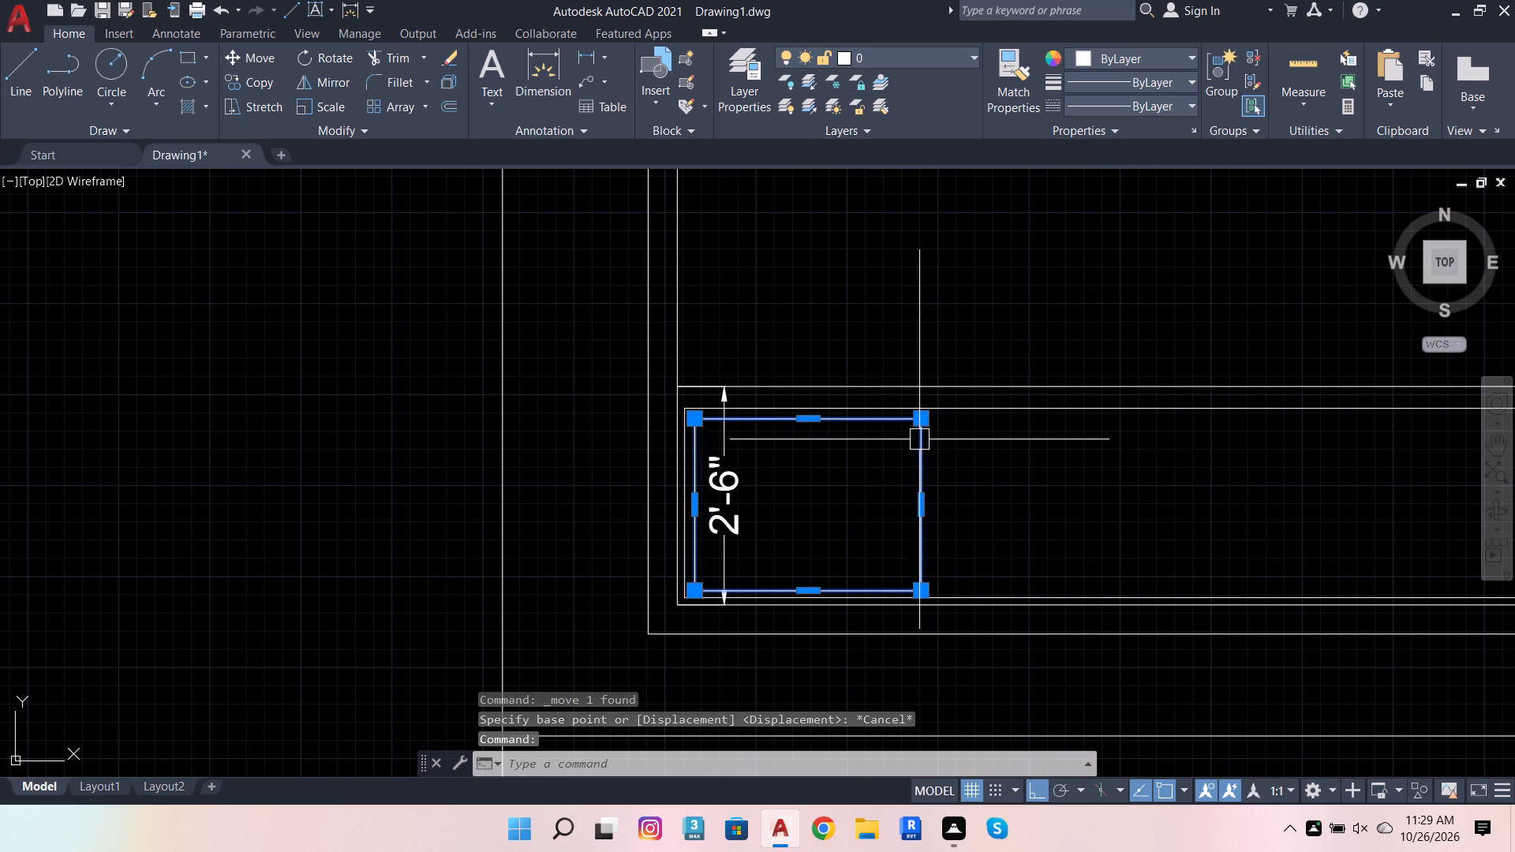
pyautogui.click(238, 83)
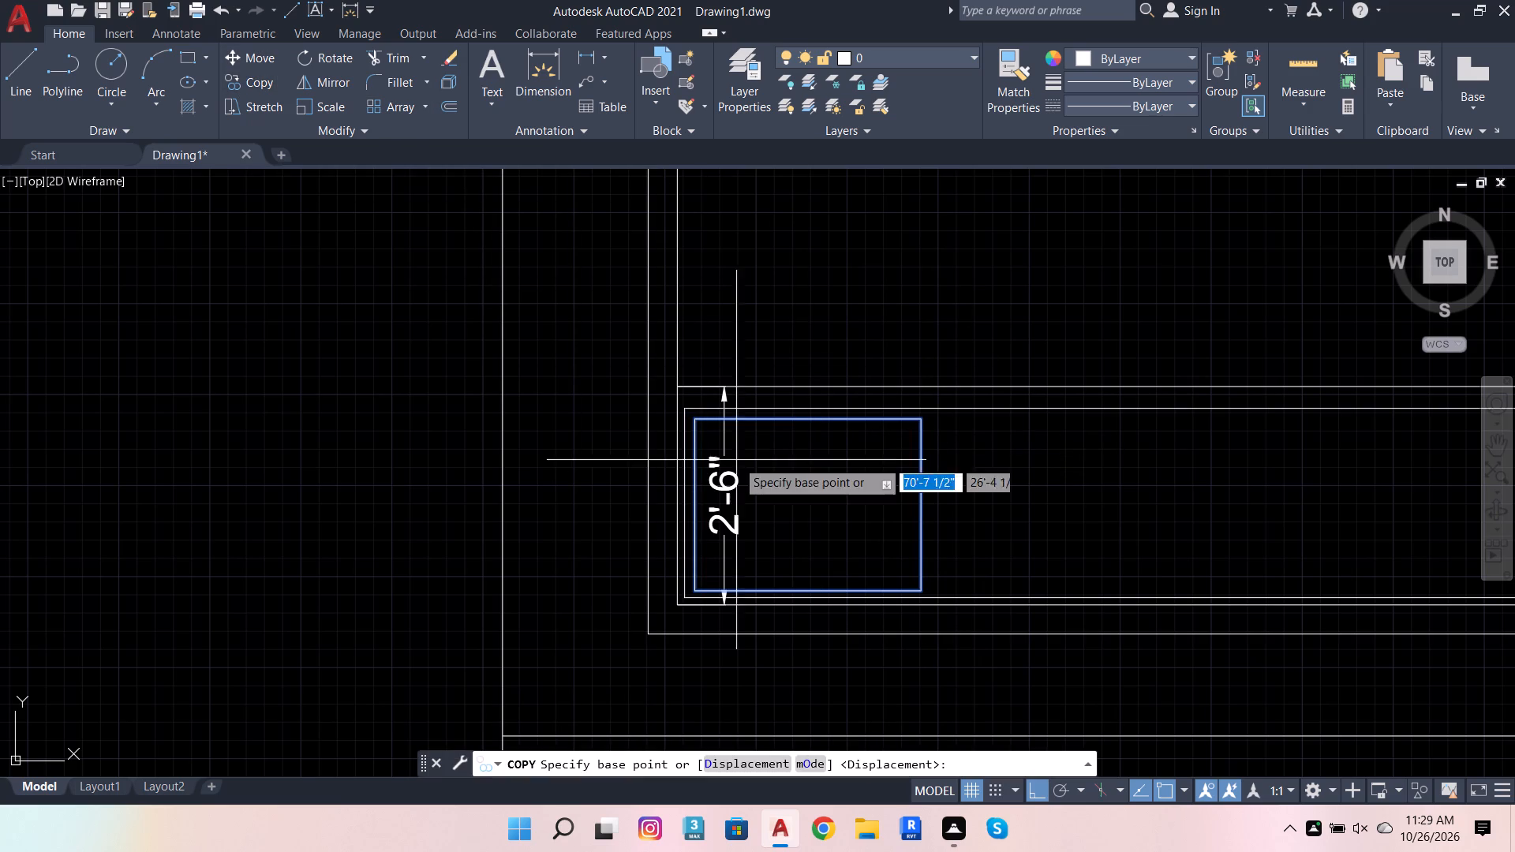
pyautogui.click(692, 420)
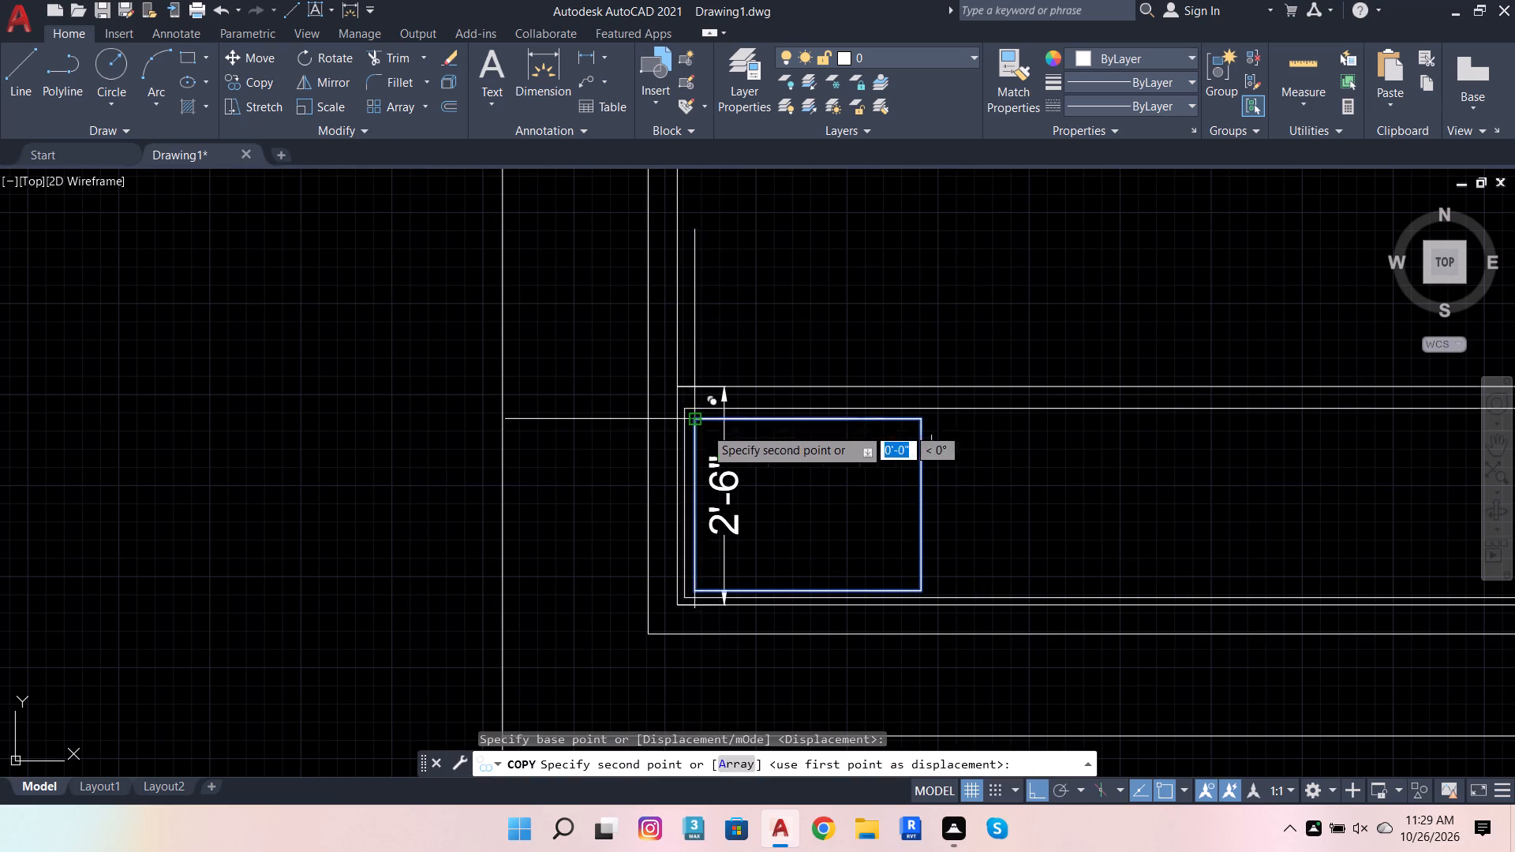
pyautogui.scroll(3, 974, 427)
pyautogui.scroll(3, 838, 410)
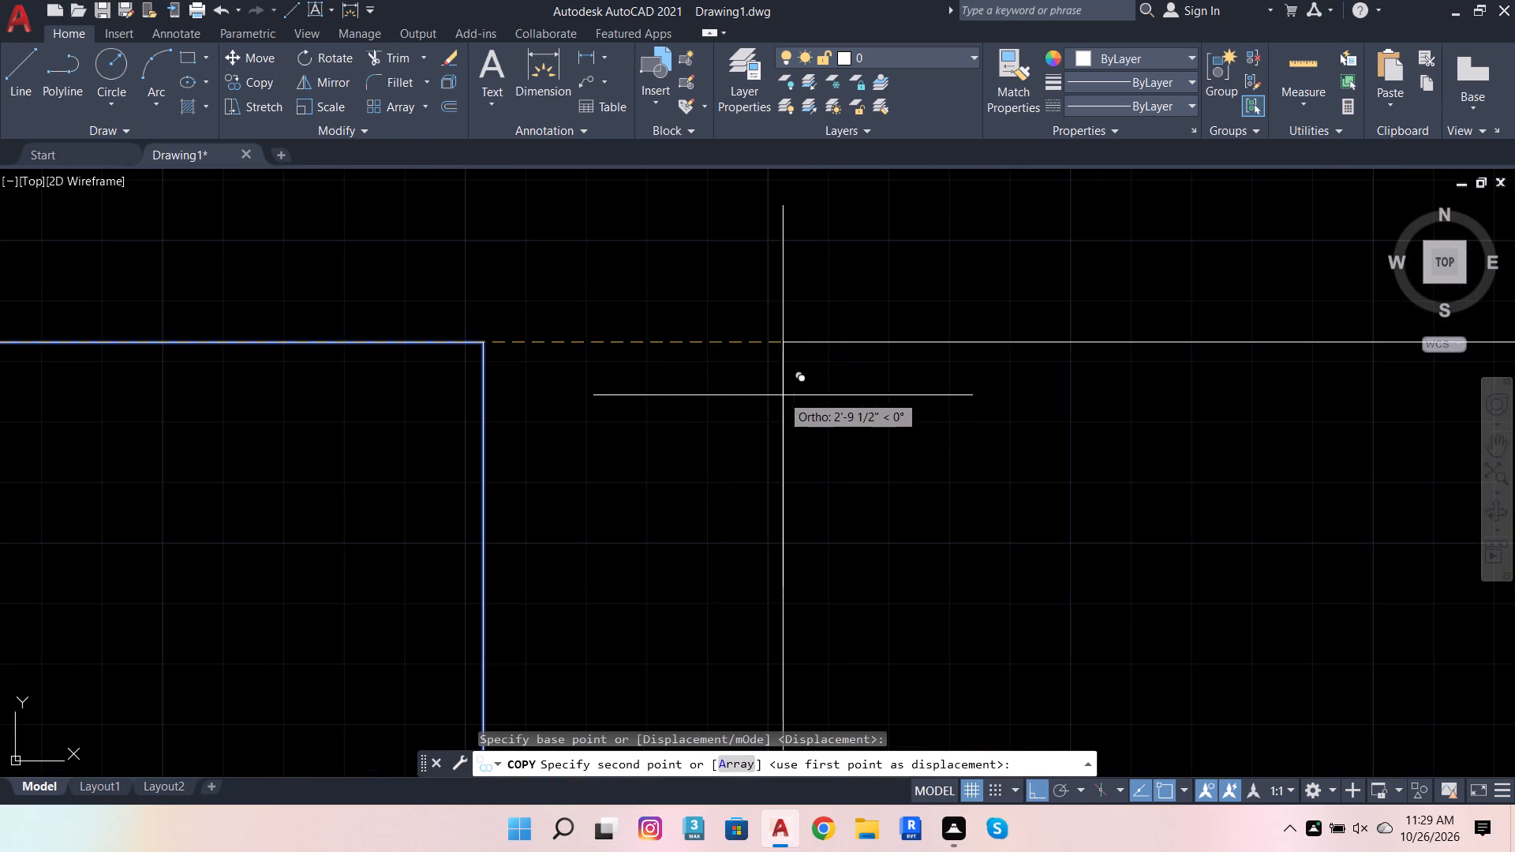
pyautogui.click(586, 368)
pyautogui.scroll(-4, 515, 380)
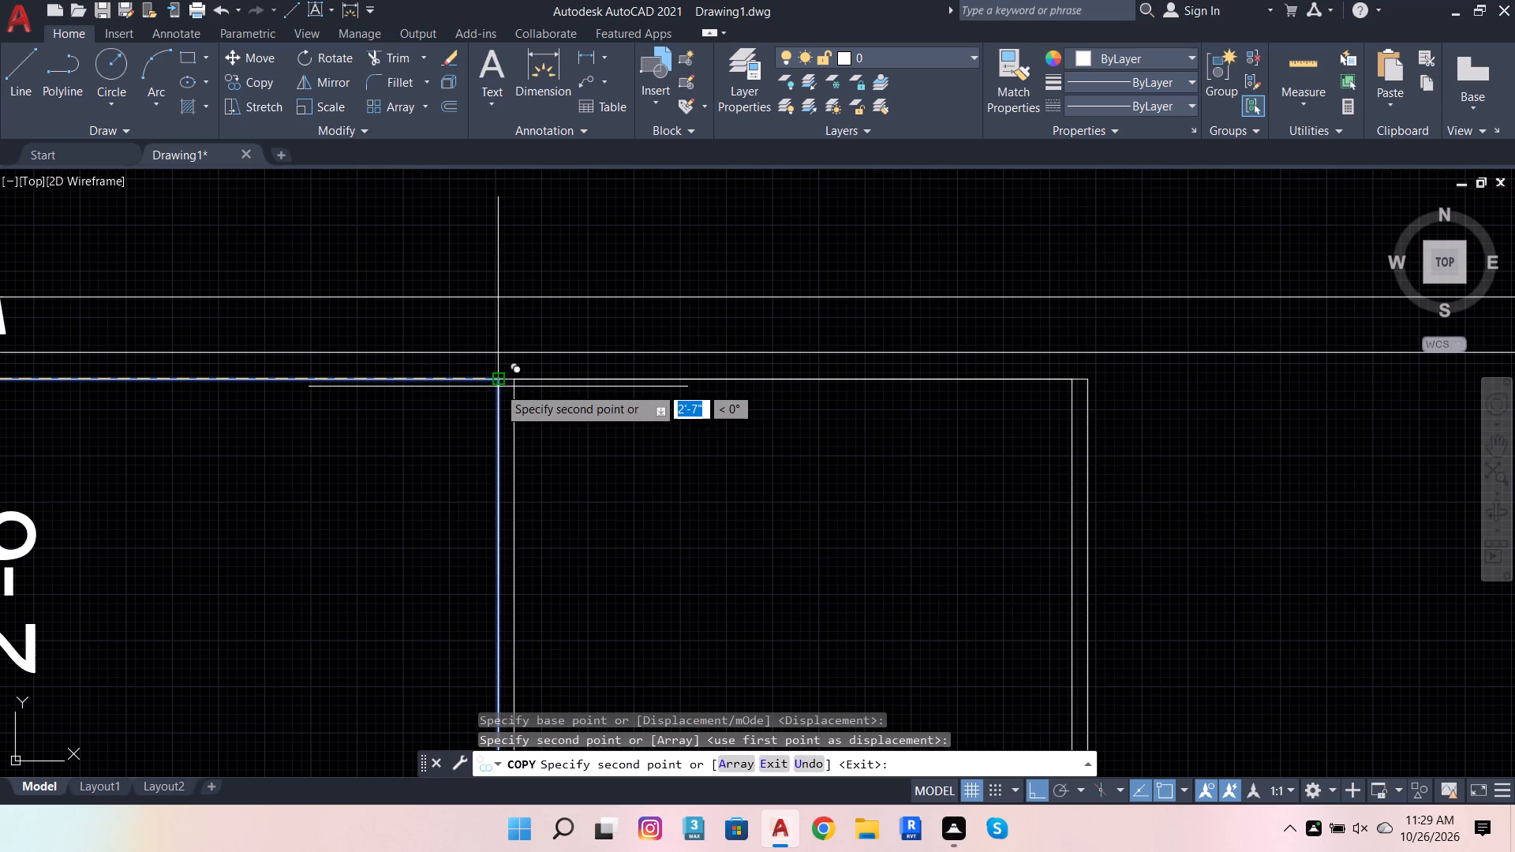
pyautogui.scroll(2, 1190, 384)
pyautogui.scroll(3, 1109, 373)
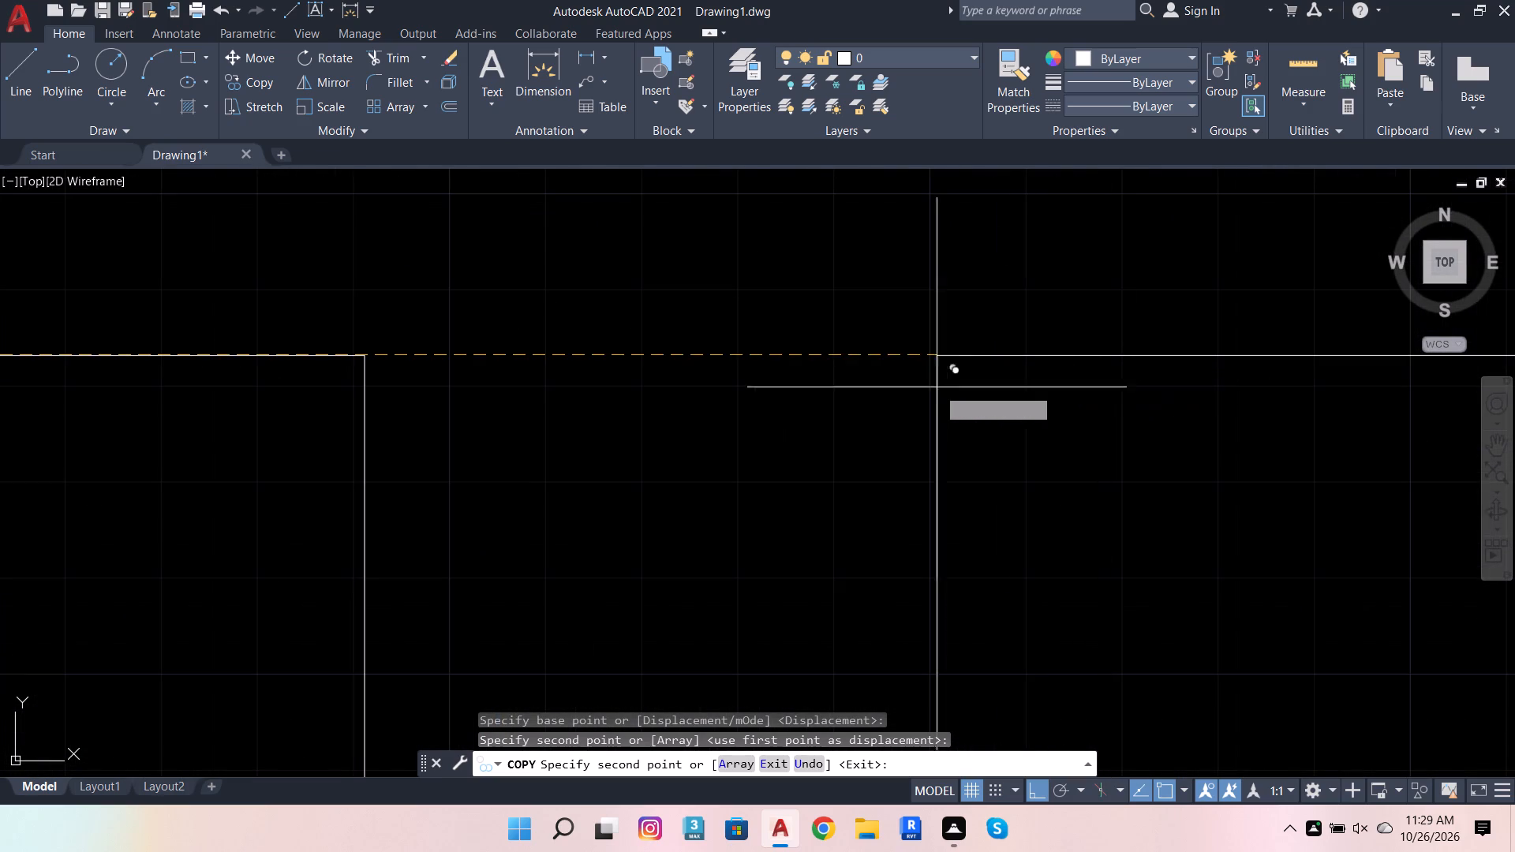
pyautogui.click(476, 379)
pyautogui.scroll(-6, 221, 384)
pyautogui.scroll(3, 684, 393)
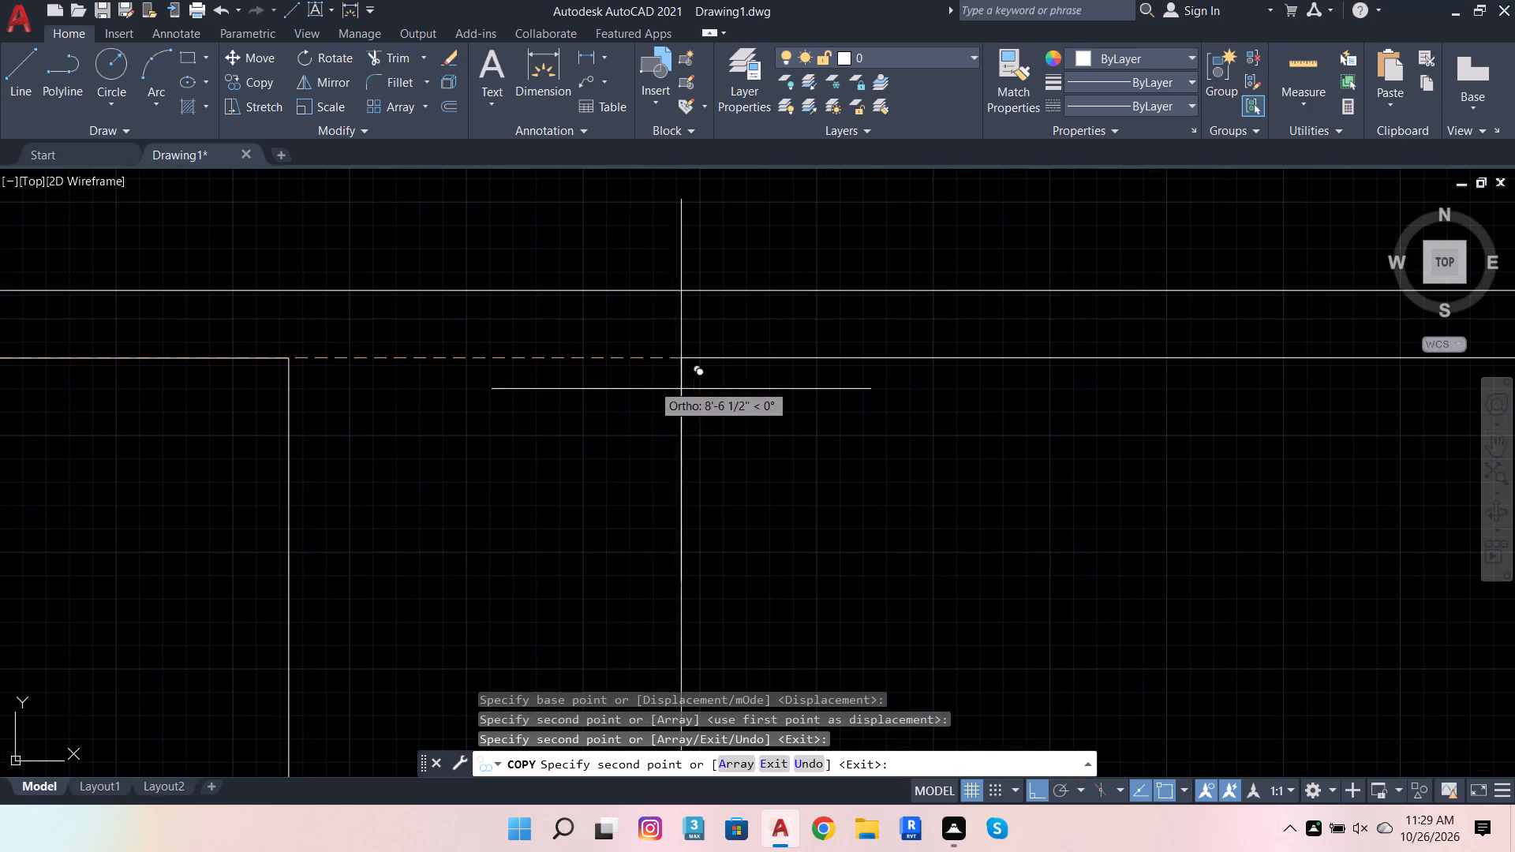
pyautogui.scroll(2, 321, 358)
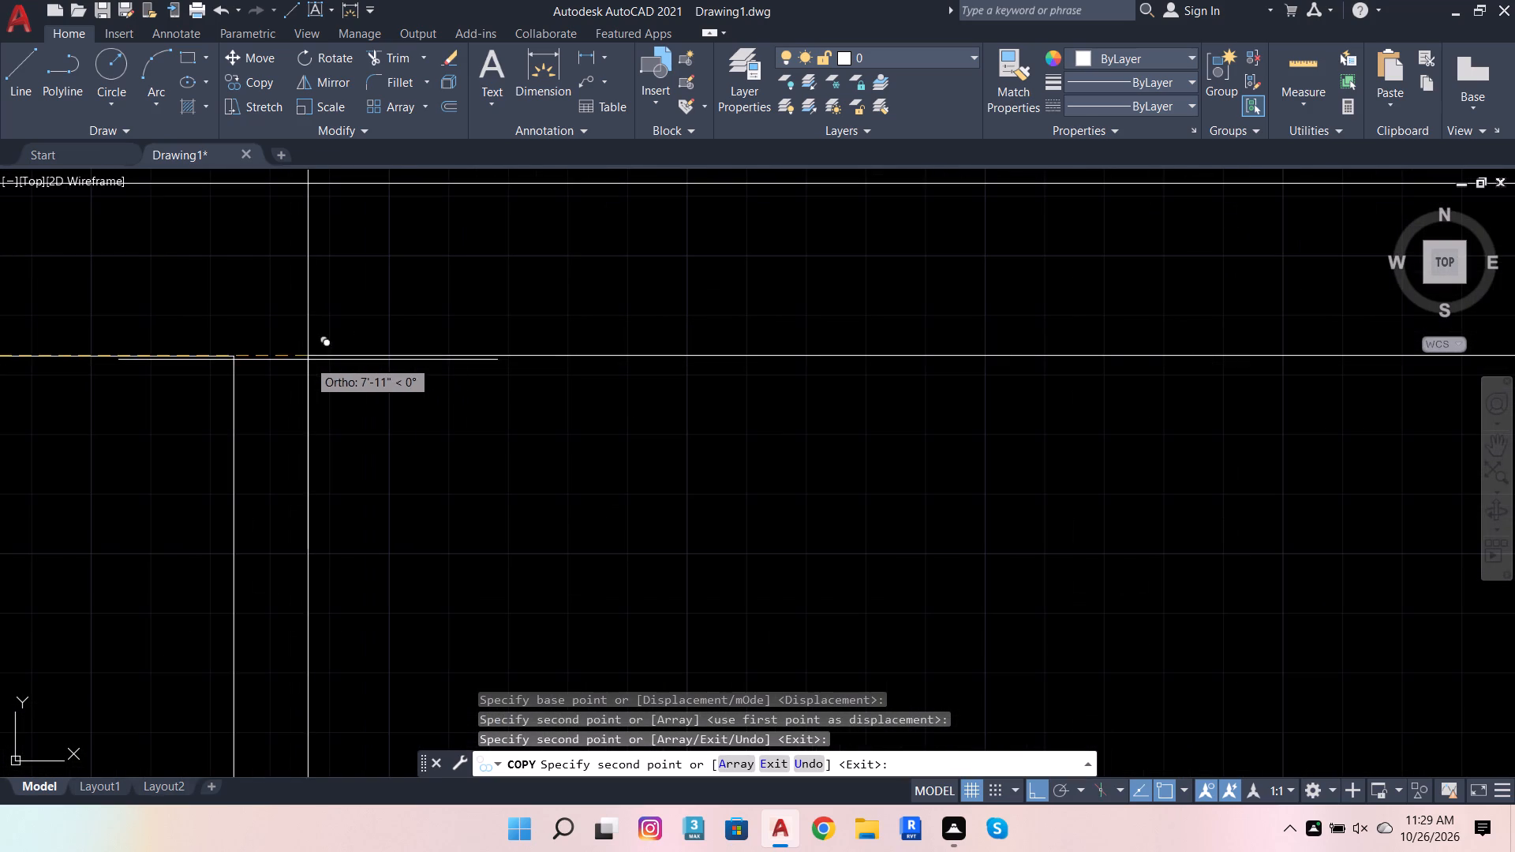
pyautogui.click(296, 360)
# Place three more evenly gapped copies to fill the panel, from about 10'-7" to about 15'-10 1/2" from the original.
pyautogui.scroll(-6, 171, 409)
pyautogui.scroll(3, 458, 416)
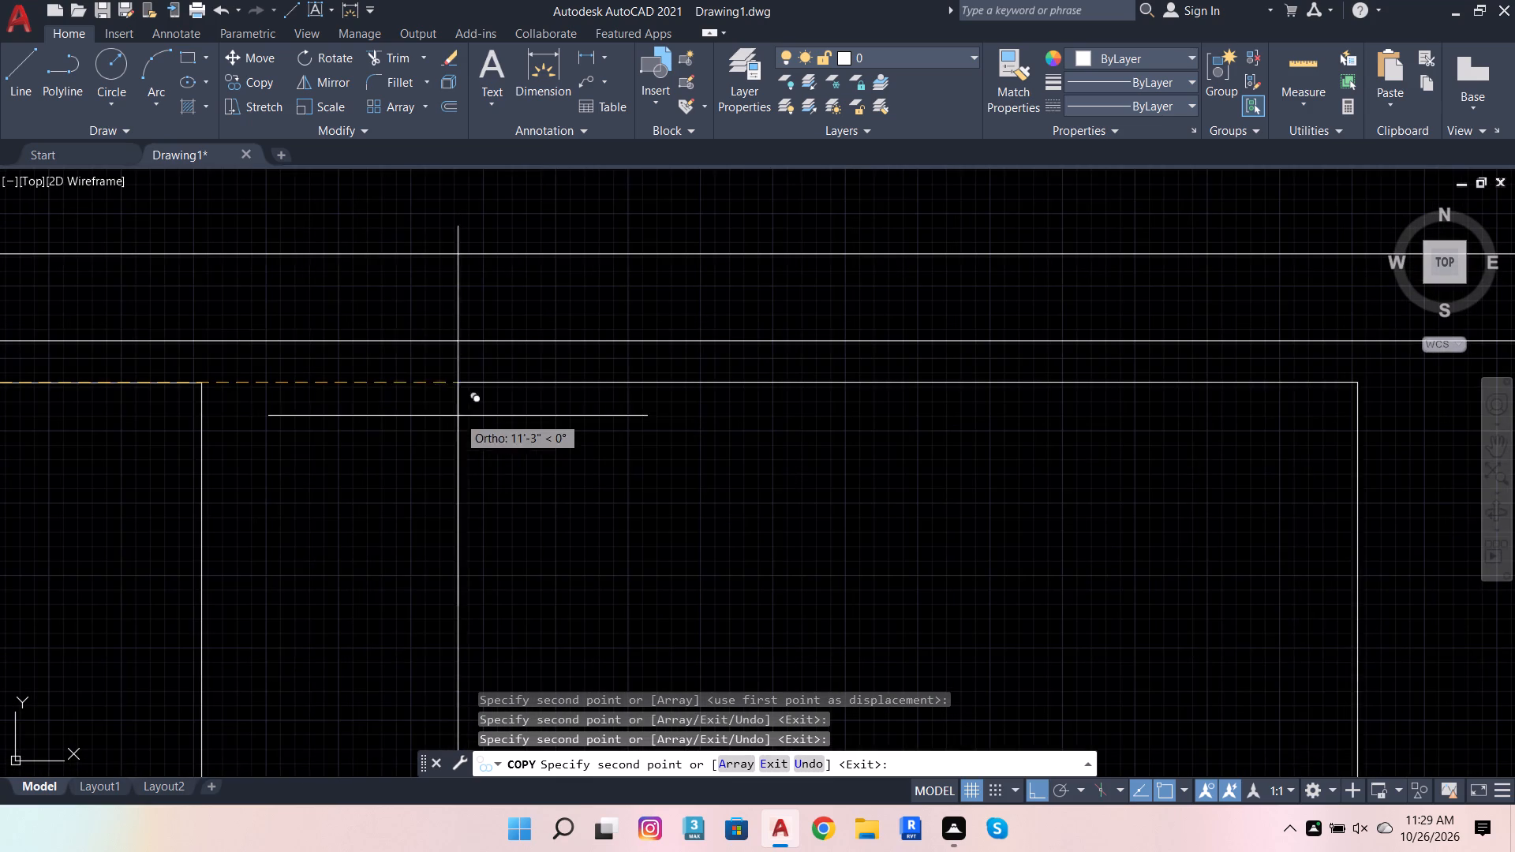
pyautogui.scroll(2, 238, 395)
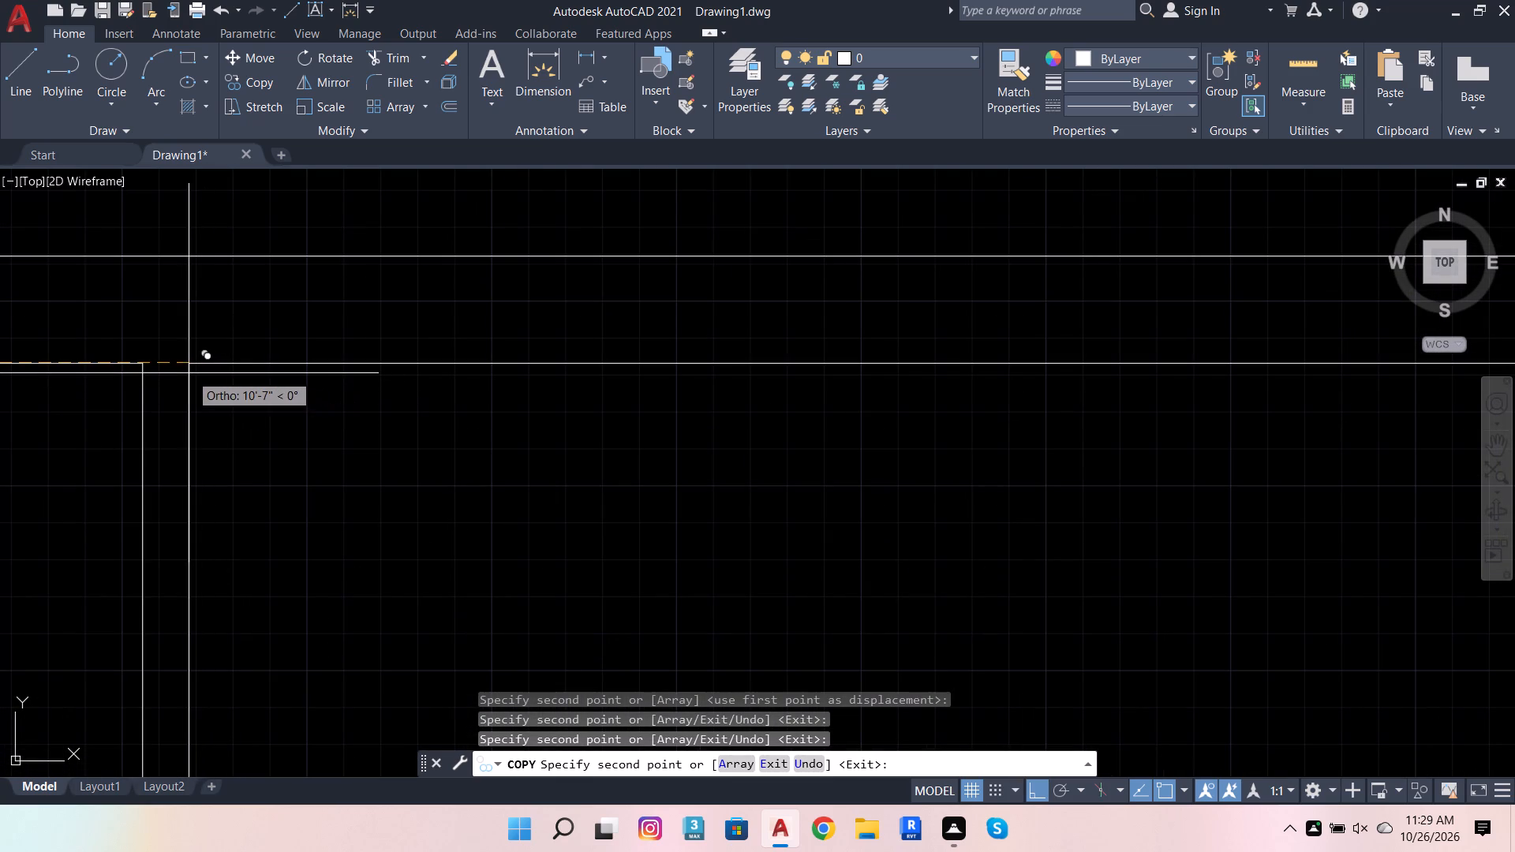
pyautogui.click(189, 373)
pyautogui.scroll(-4, 123, 416)
pyautogui.scroll(2, 561, 411)
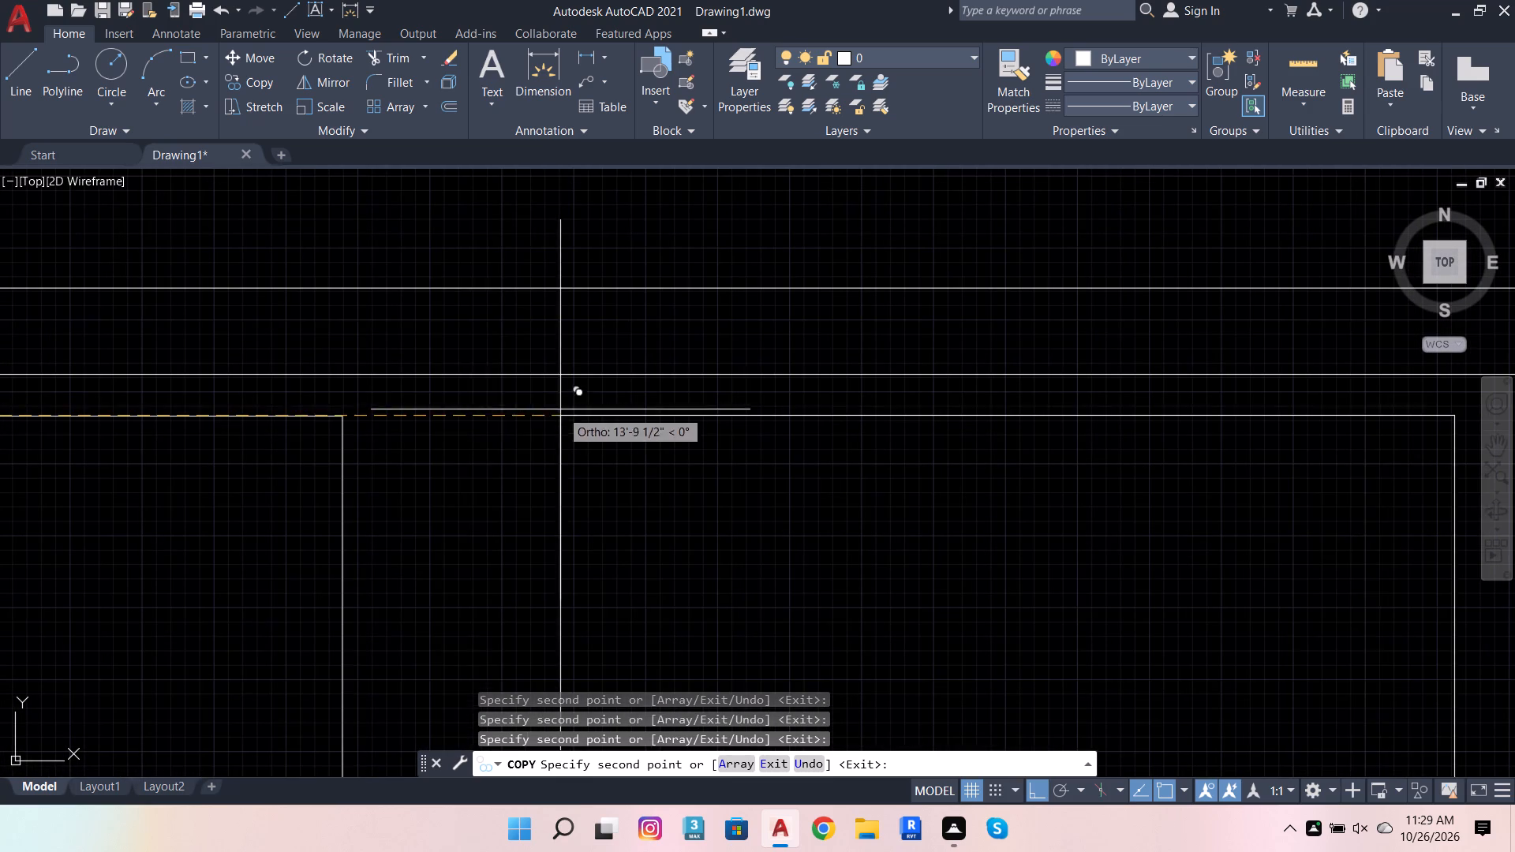
pyautogui.scroll(2, 361, 417)
pyautogui.click(361, 417)
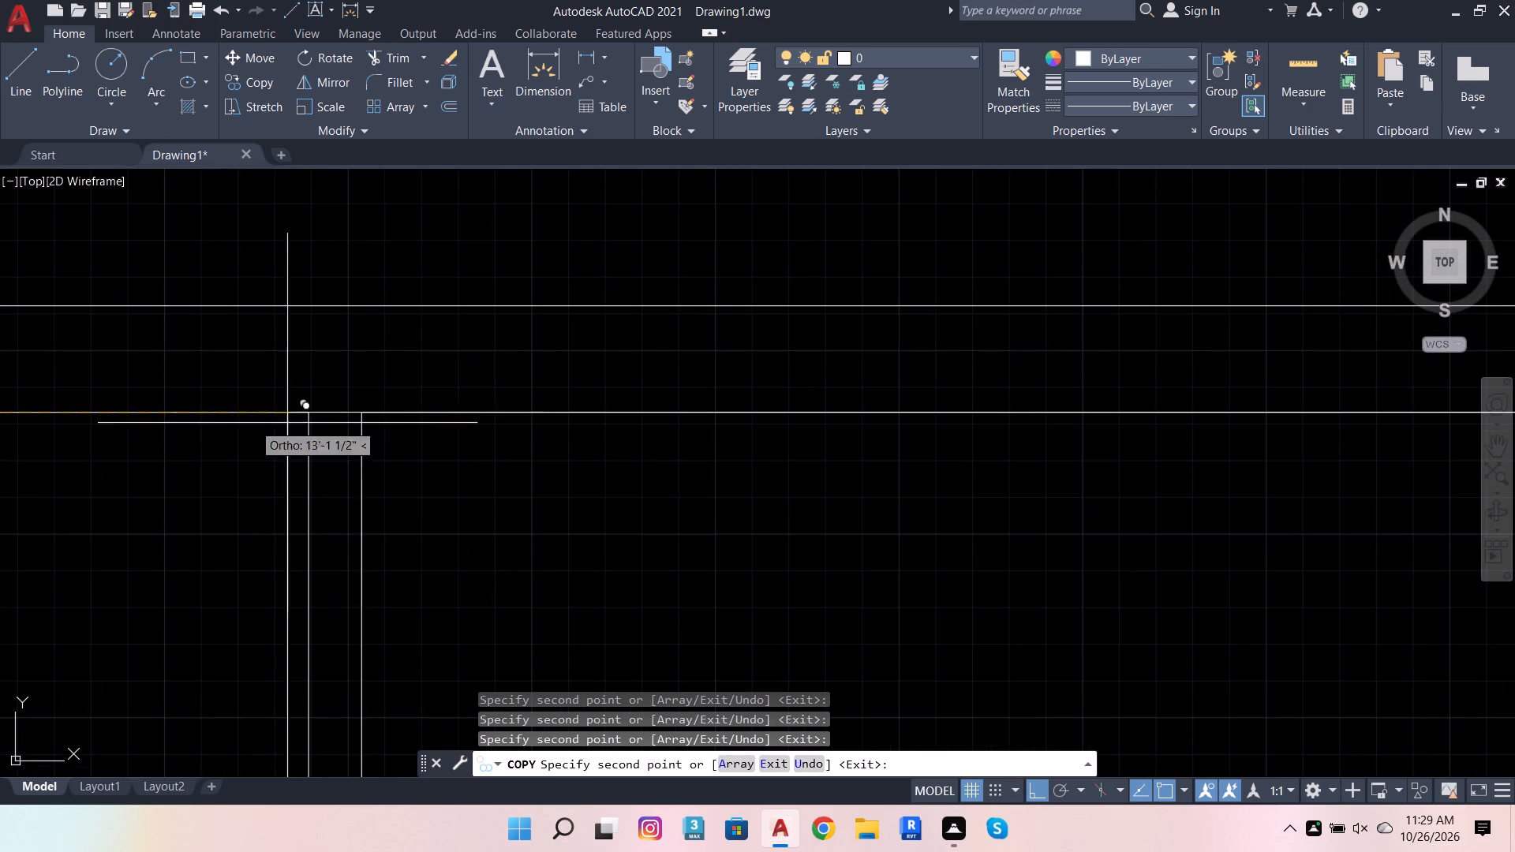
pyautogui.scroll(-5, 235, 431)
pyautogui.scroll(3, 503, 452)
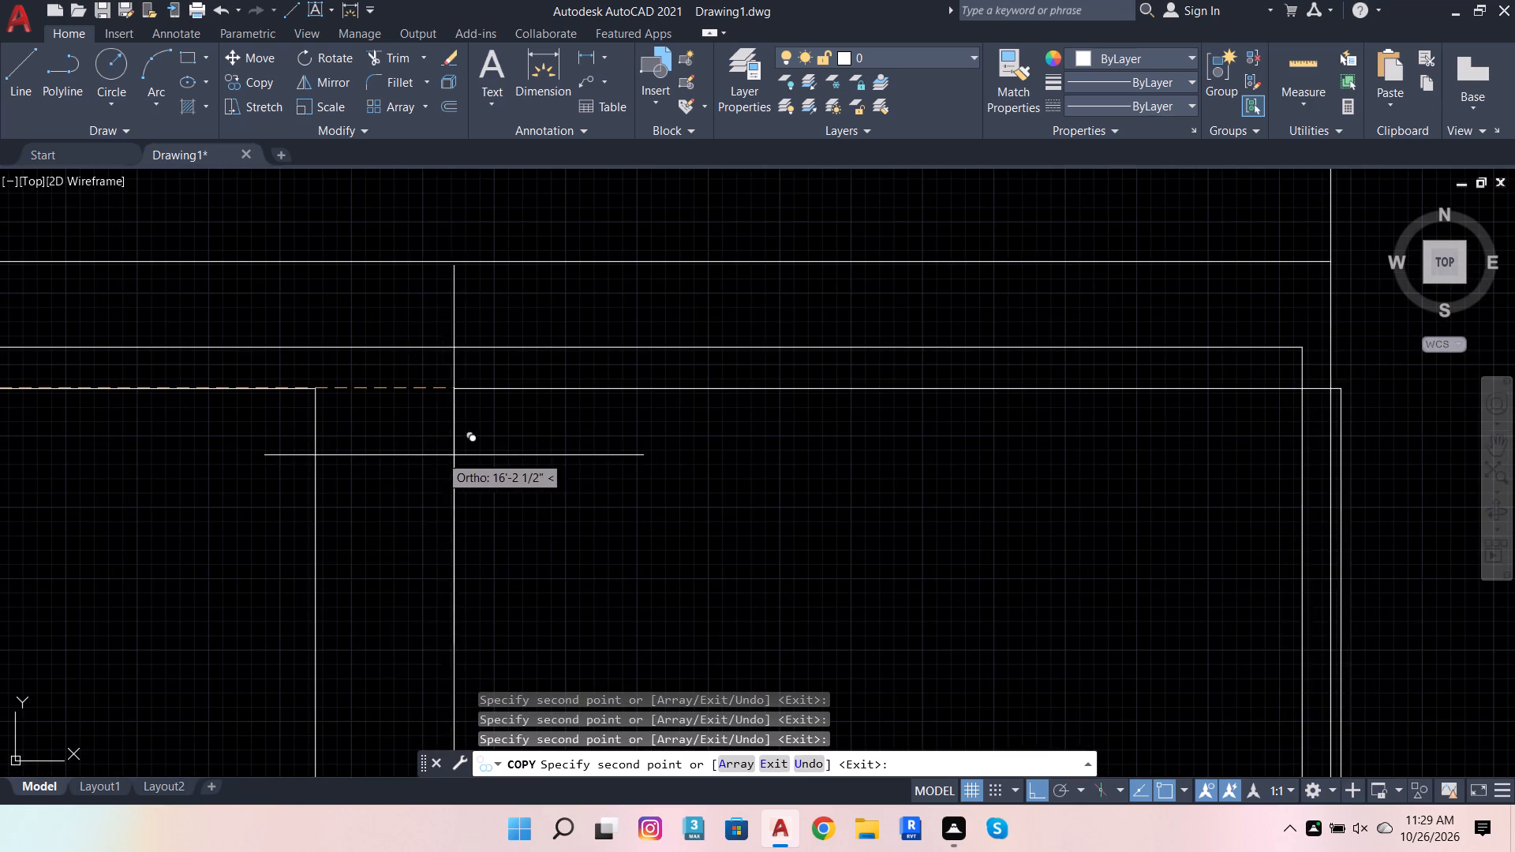
pyautogui.click(346, 425)
pyautogui.scroll(-5, 556, 447)
pyautogui.press('Escape')
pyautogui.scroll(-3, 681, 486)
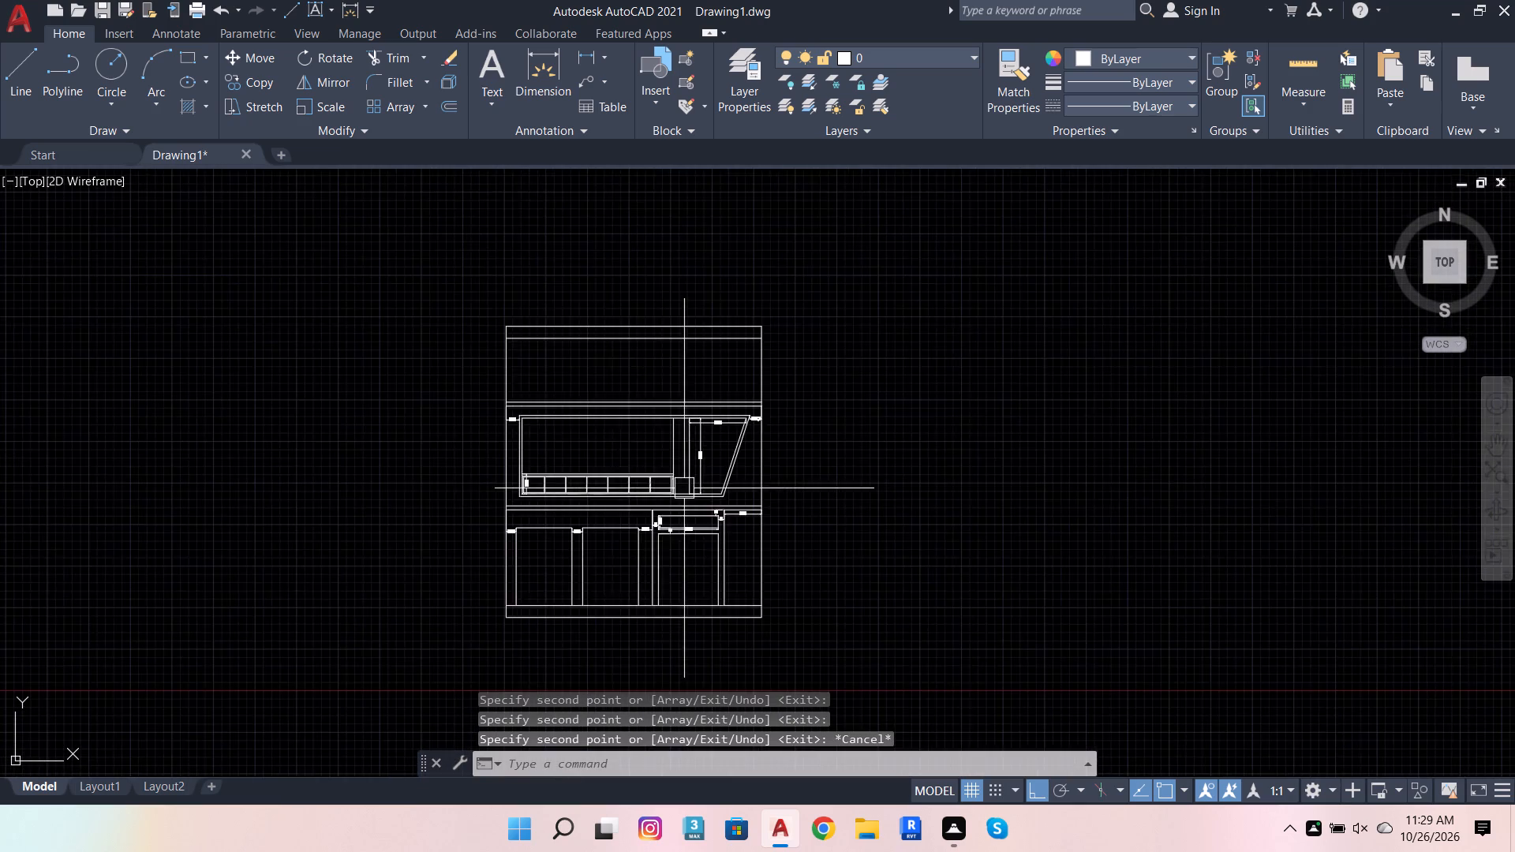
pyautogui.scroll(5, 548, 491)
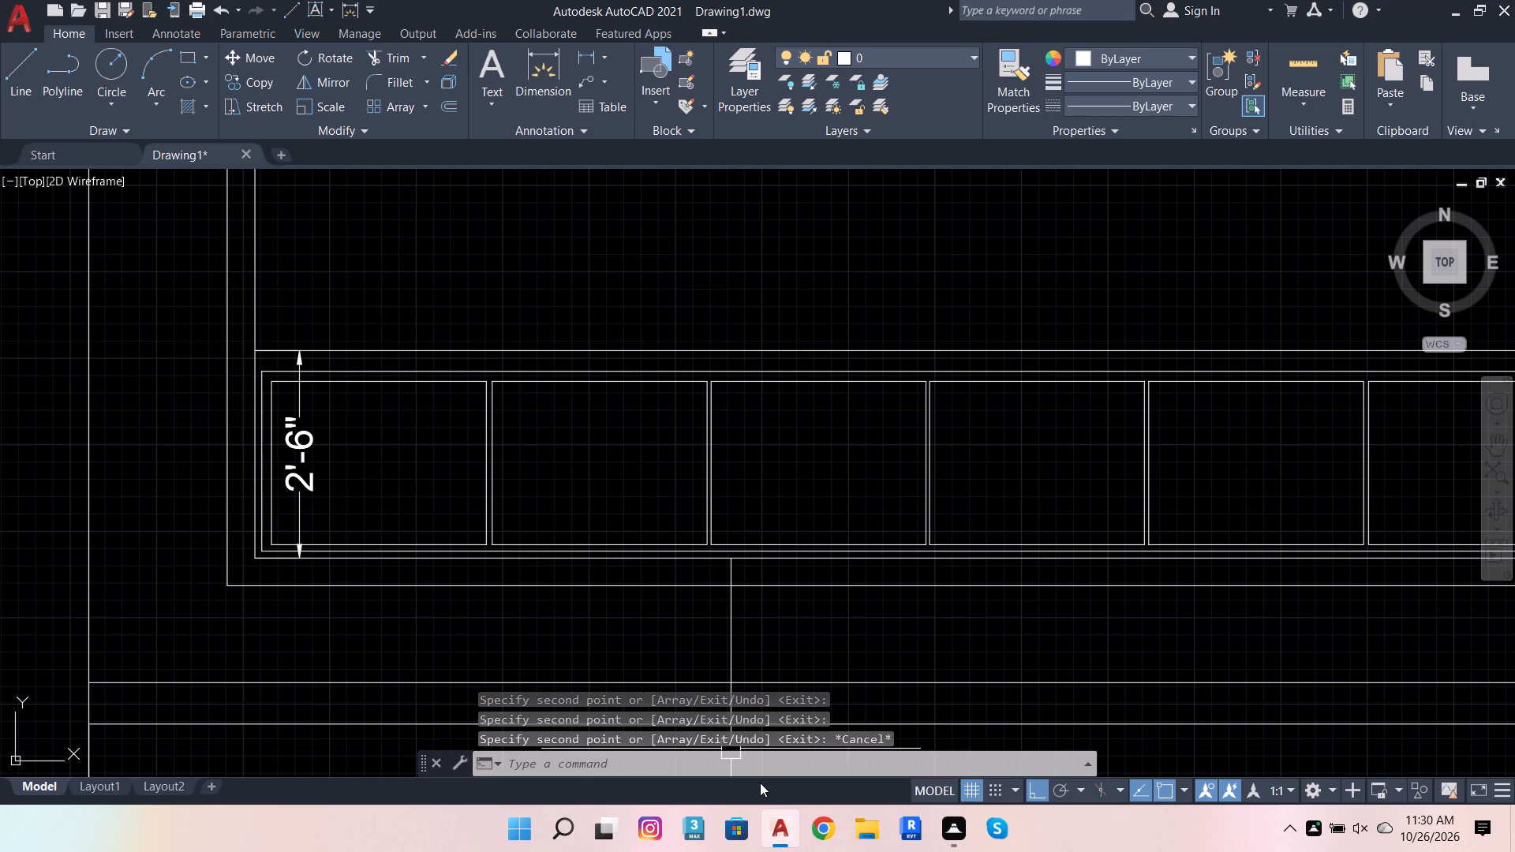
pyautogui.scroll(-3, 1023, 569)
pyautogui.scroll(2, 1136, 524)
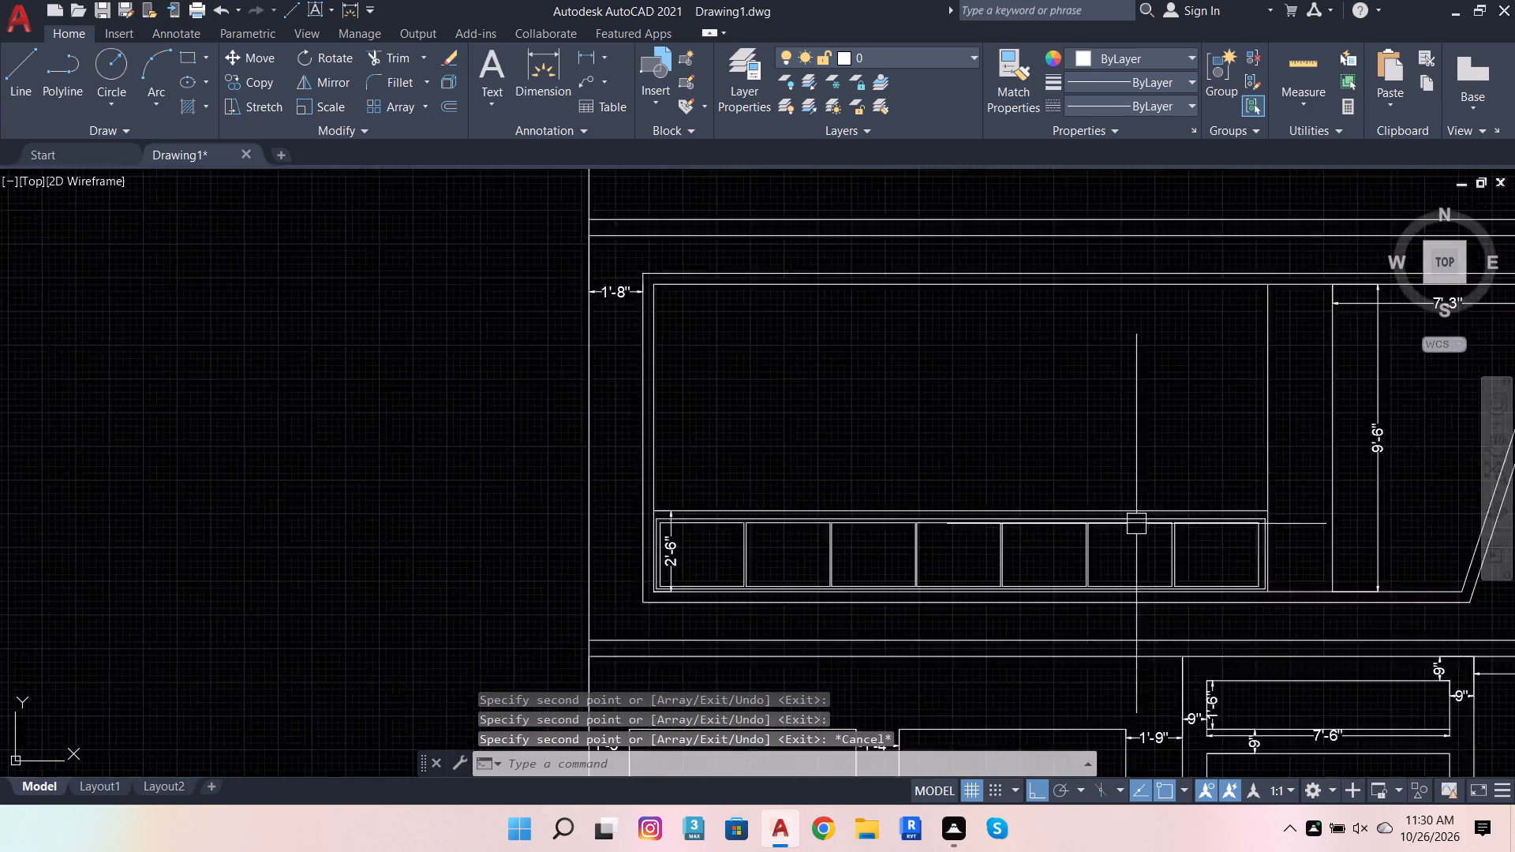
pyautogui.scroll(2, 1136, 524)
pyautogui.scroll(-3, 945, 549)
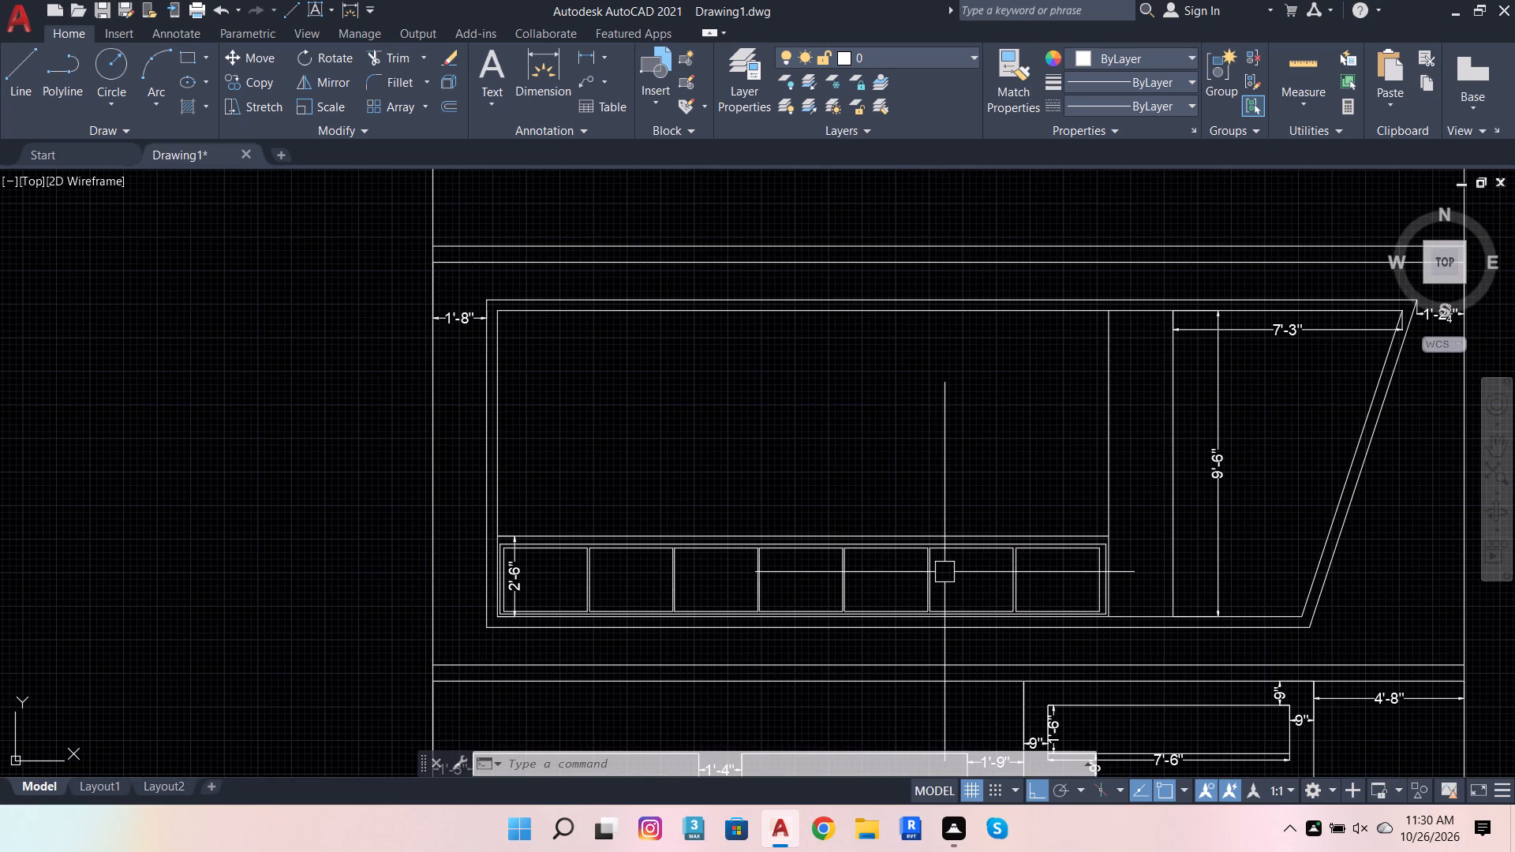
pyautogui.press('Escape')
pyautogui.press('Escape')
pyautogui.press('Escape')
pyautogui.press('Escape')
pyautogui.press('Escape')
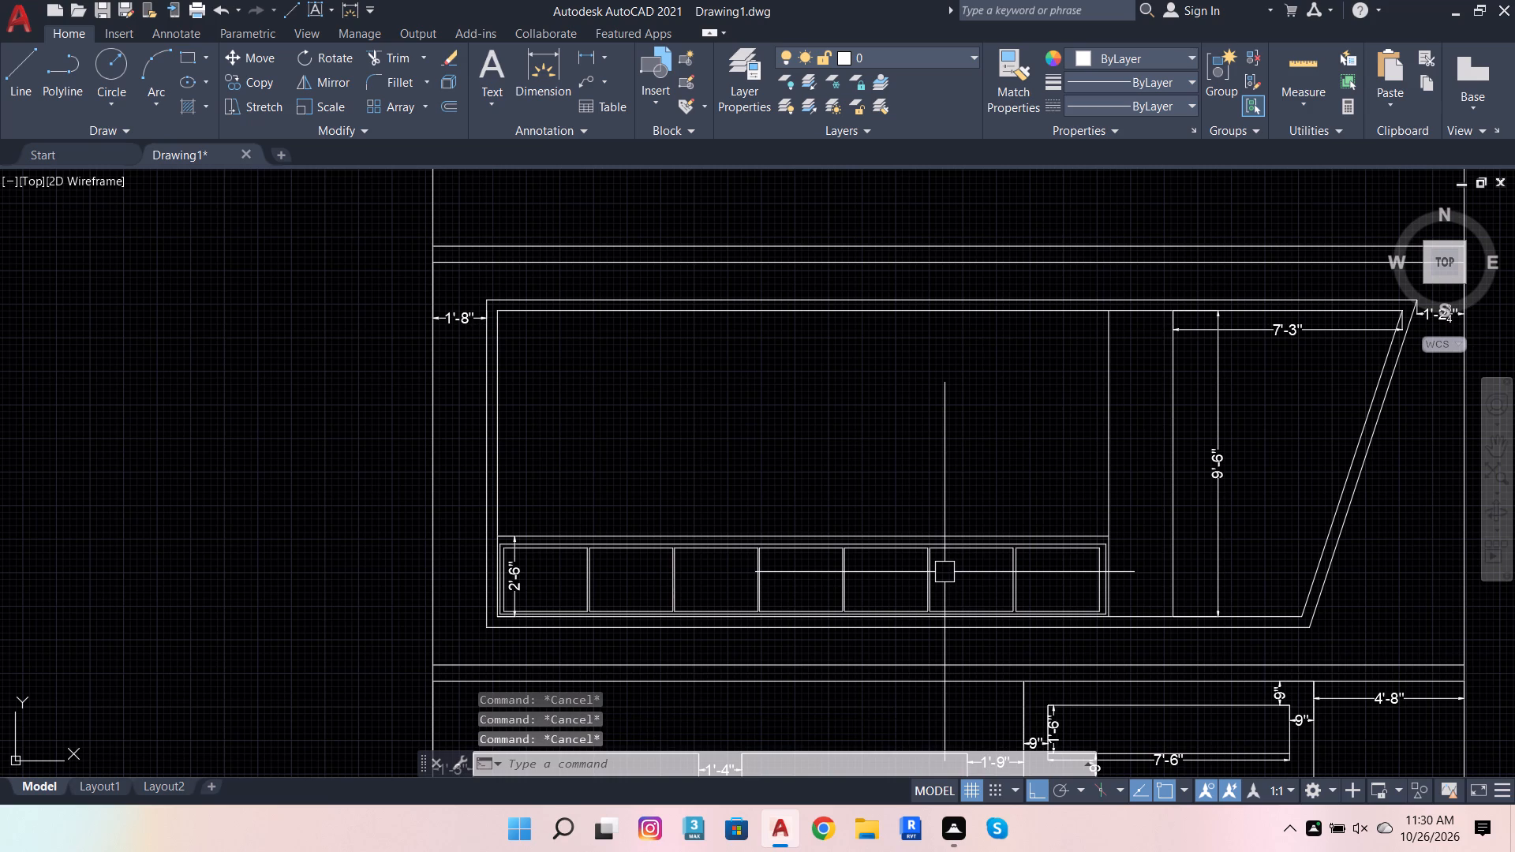
# Offset the left inner vertical edge of the middle storey's large frame 6" inward.
pyautogui.scroll(-2, 945, 572)
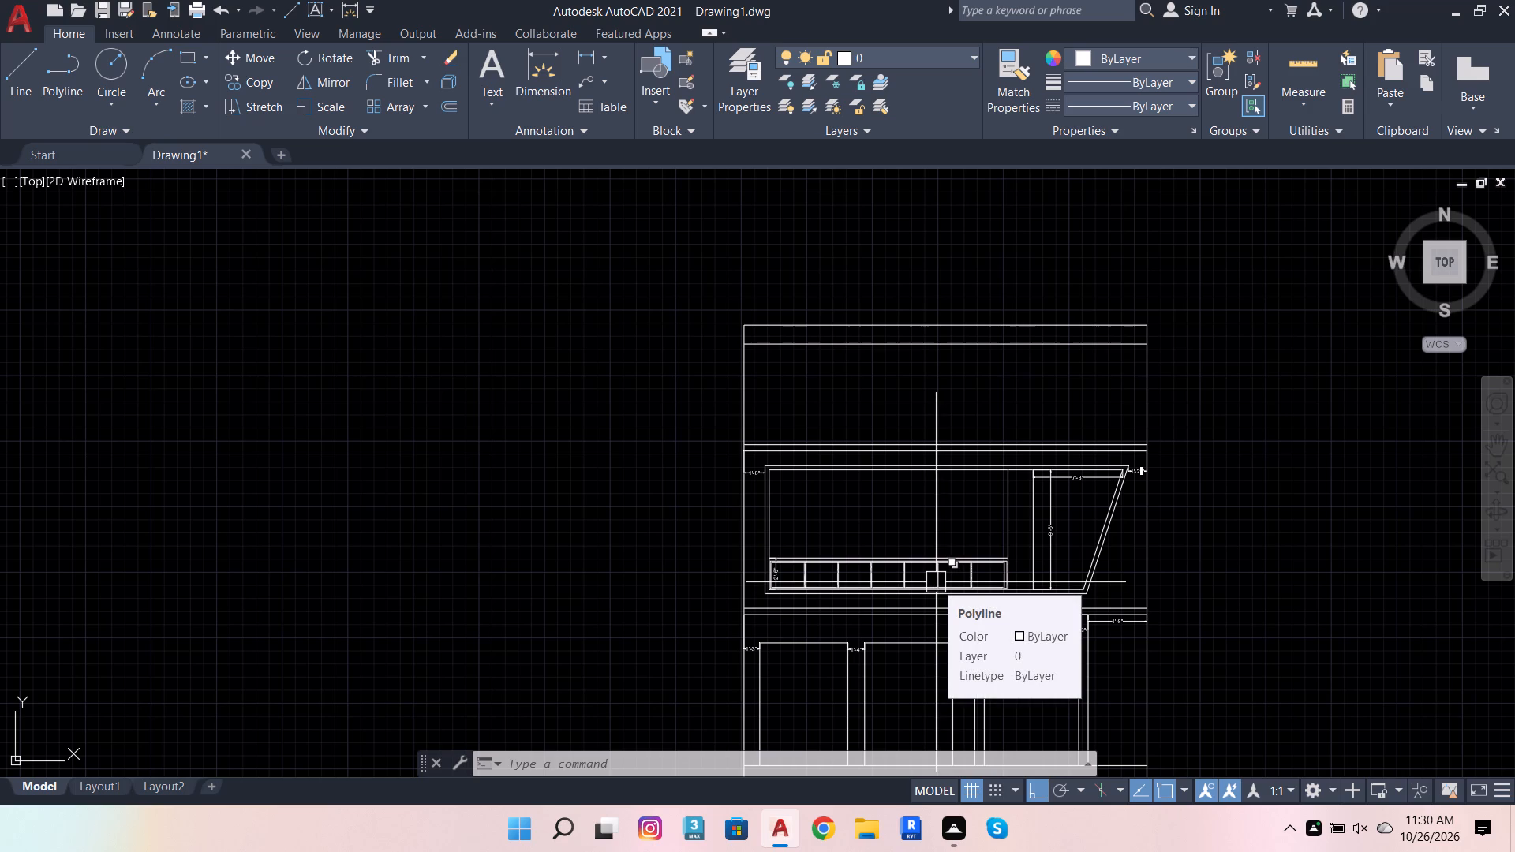
pyautogui.scroll(3, 795, 504)
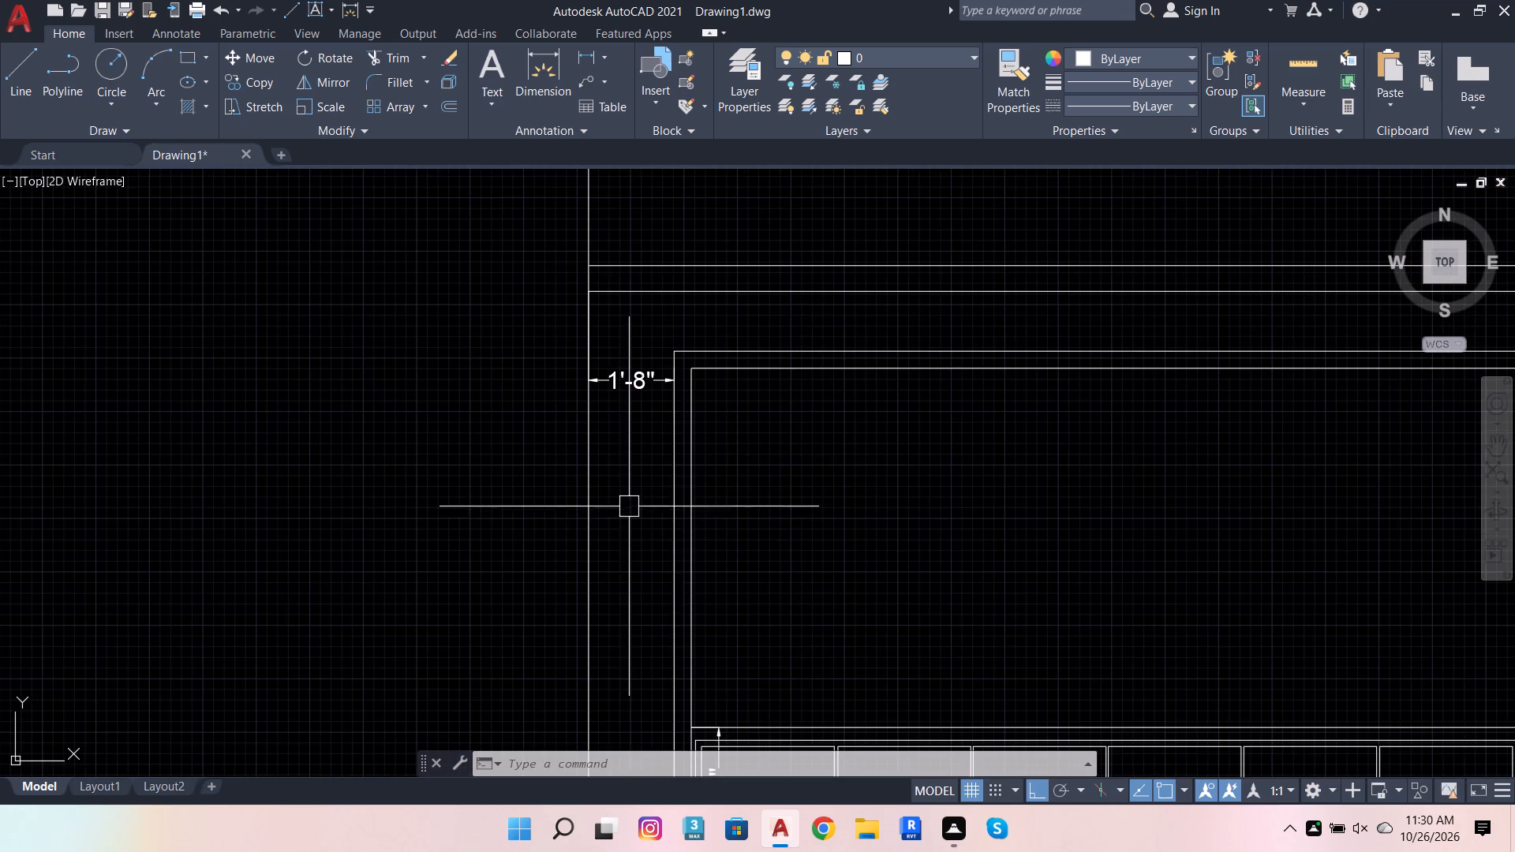
pyautogui.click(687, 494)
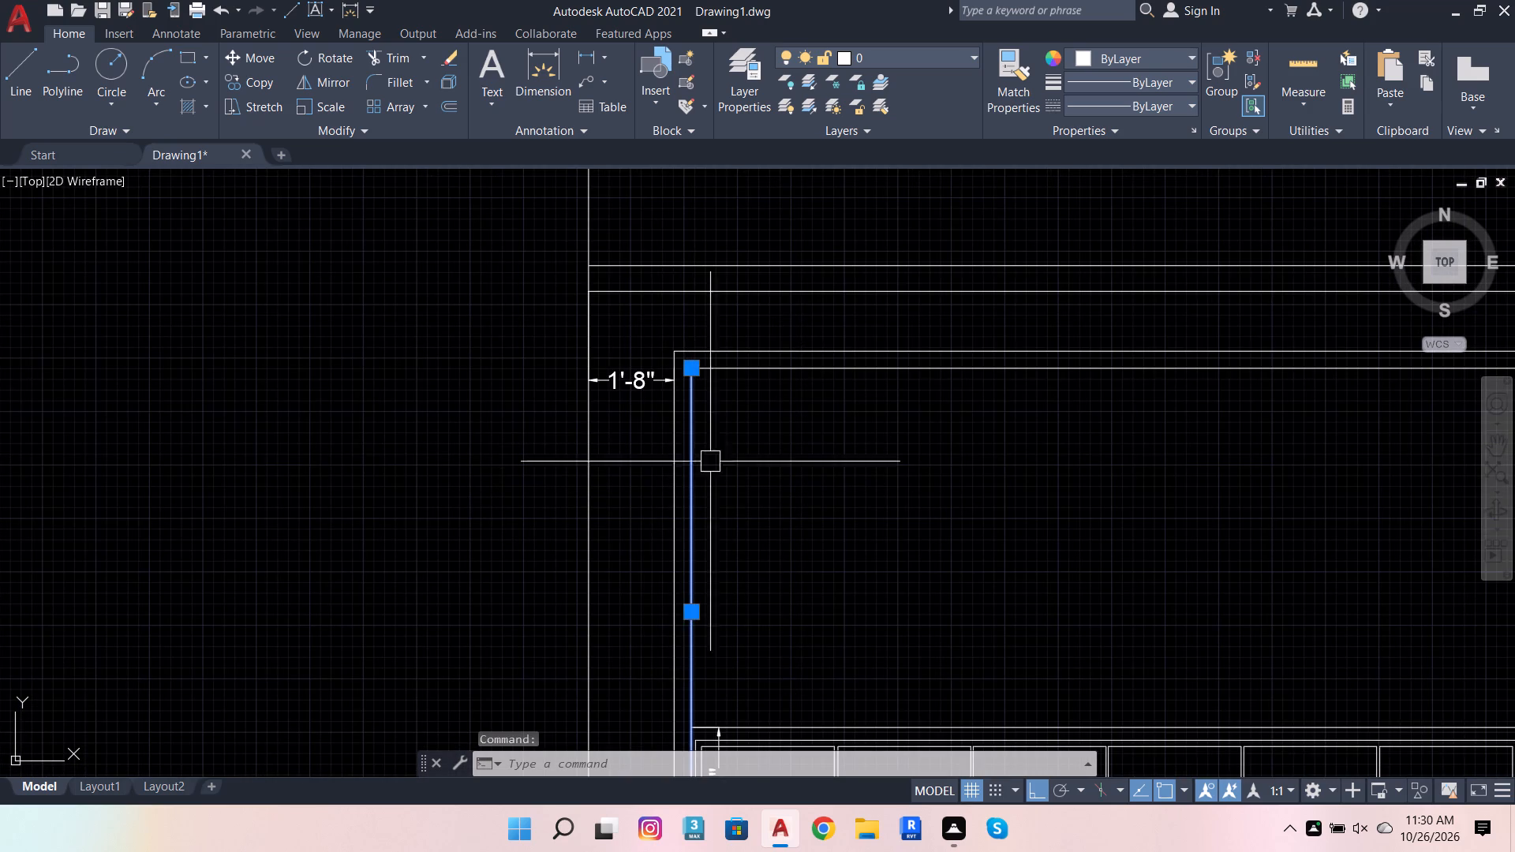
pyautogui.scroll(-3, 726, 501)
pyautogui.scroll(3, 736, 532)
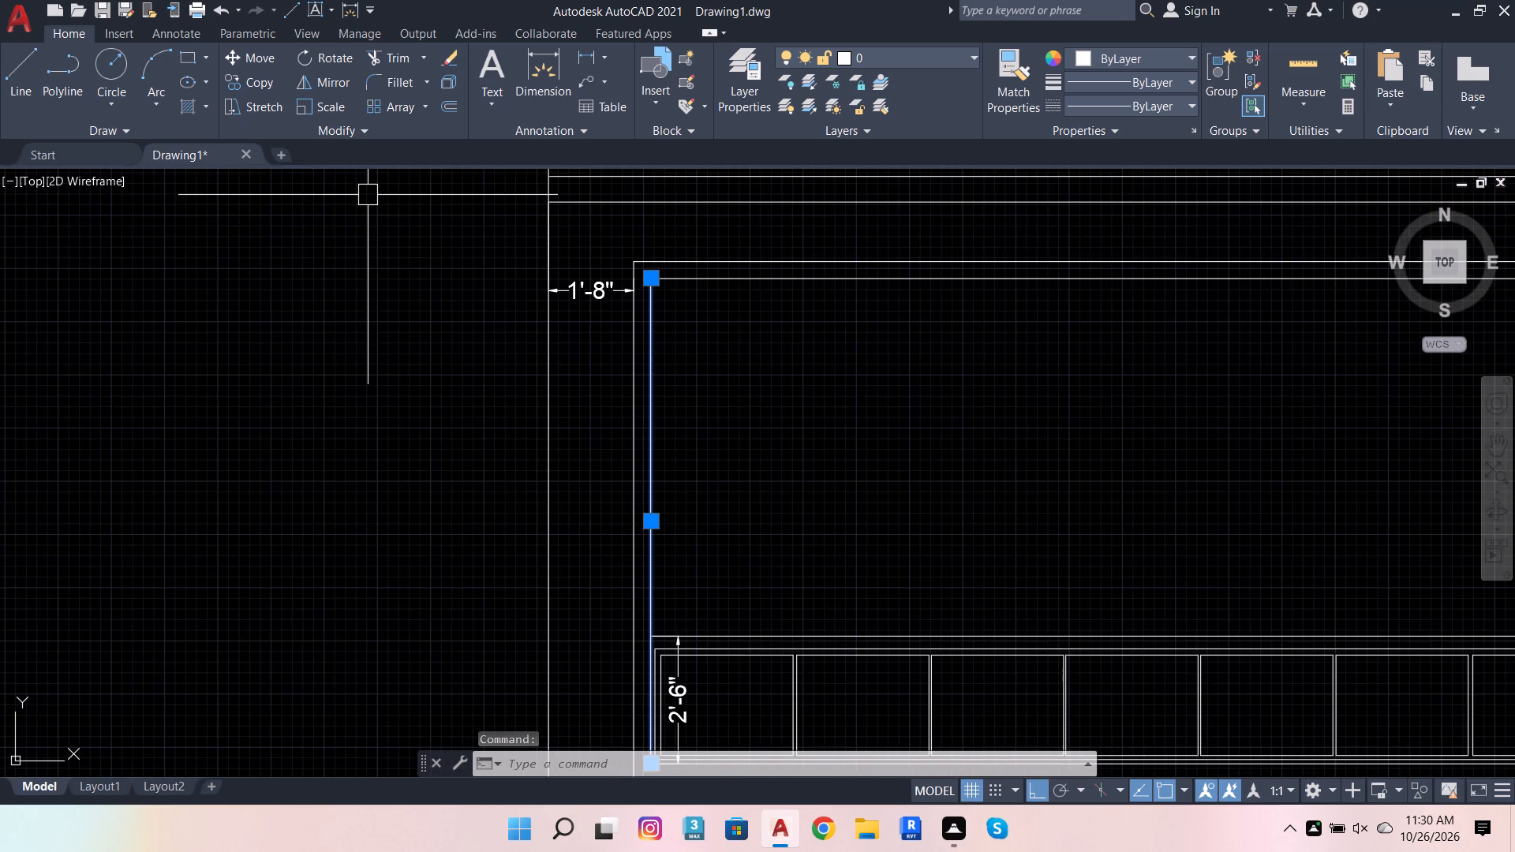
pyautogui.click(447, 106)
pyautogui.click(652, 284)
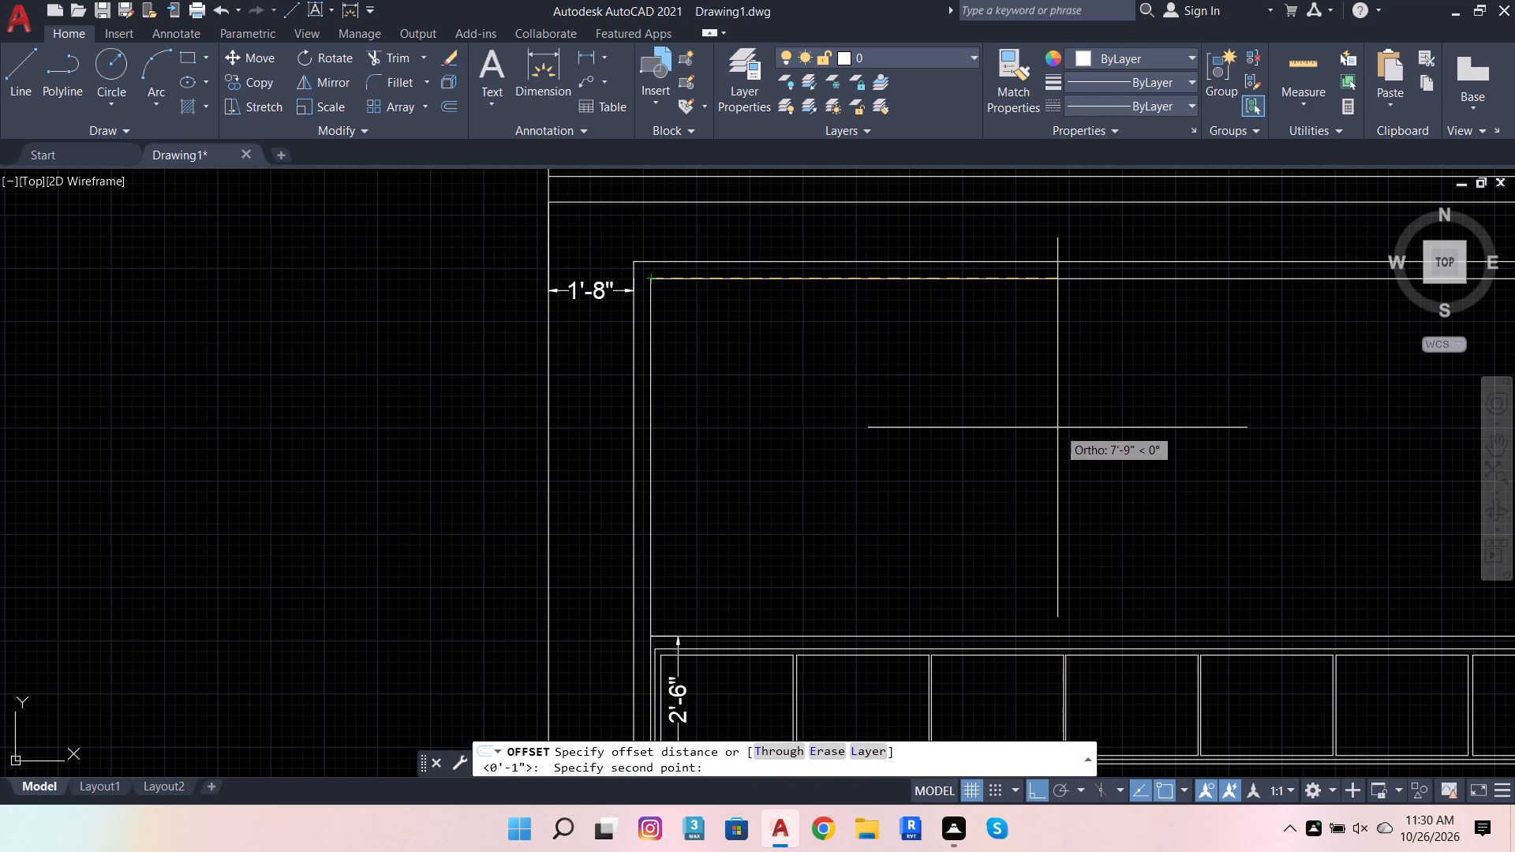
pyautogui.press('6')
pyautogui.press('Return')
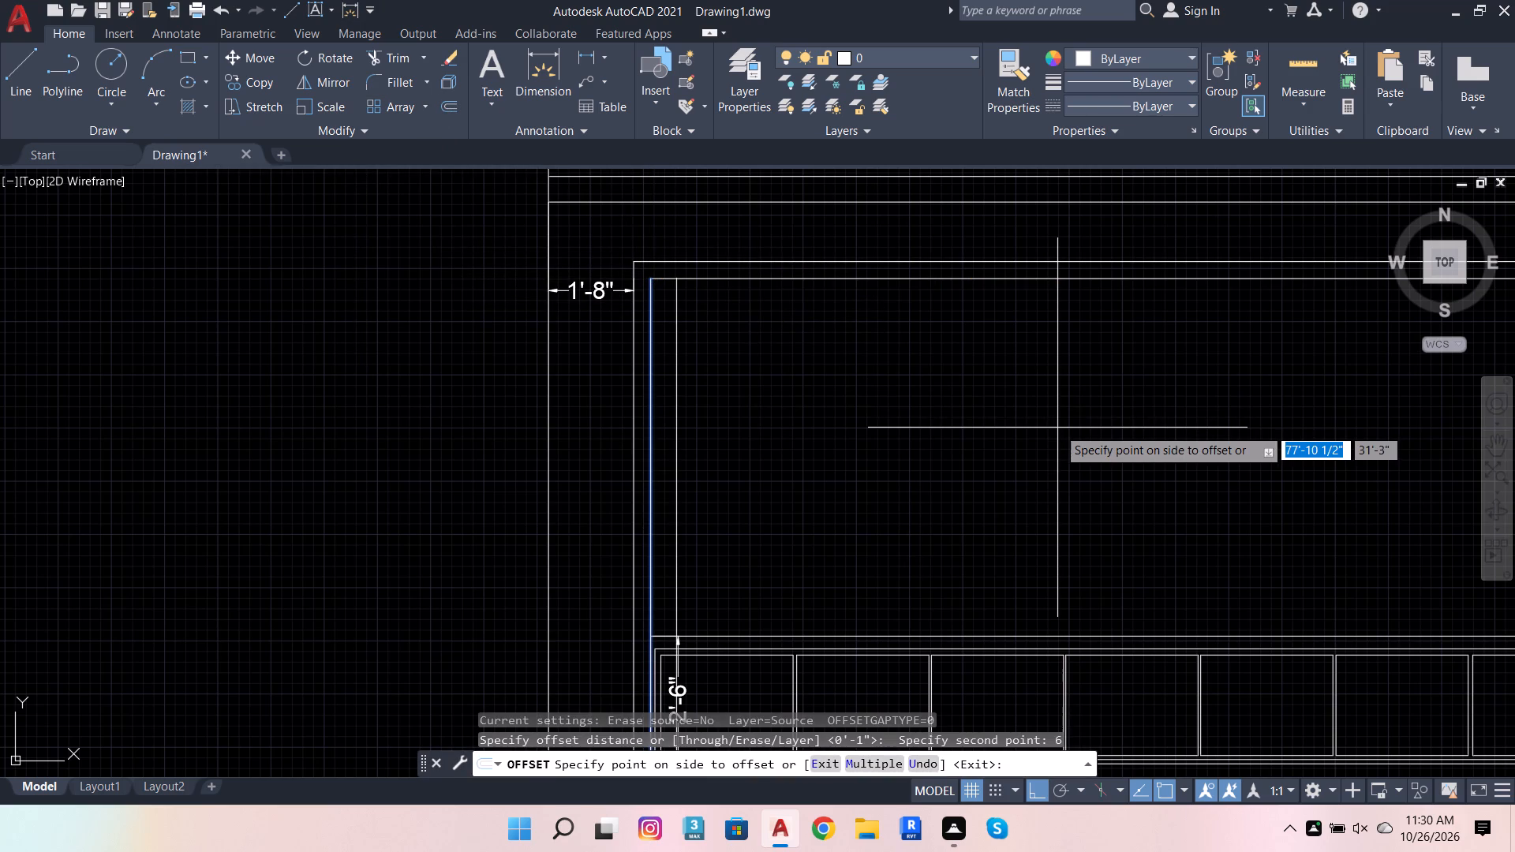
pyautogui.click(1057, 428)
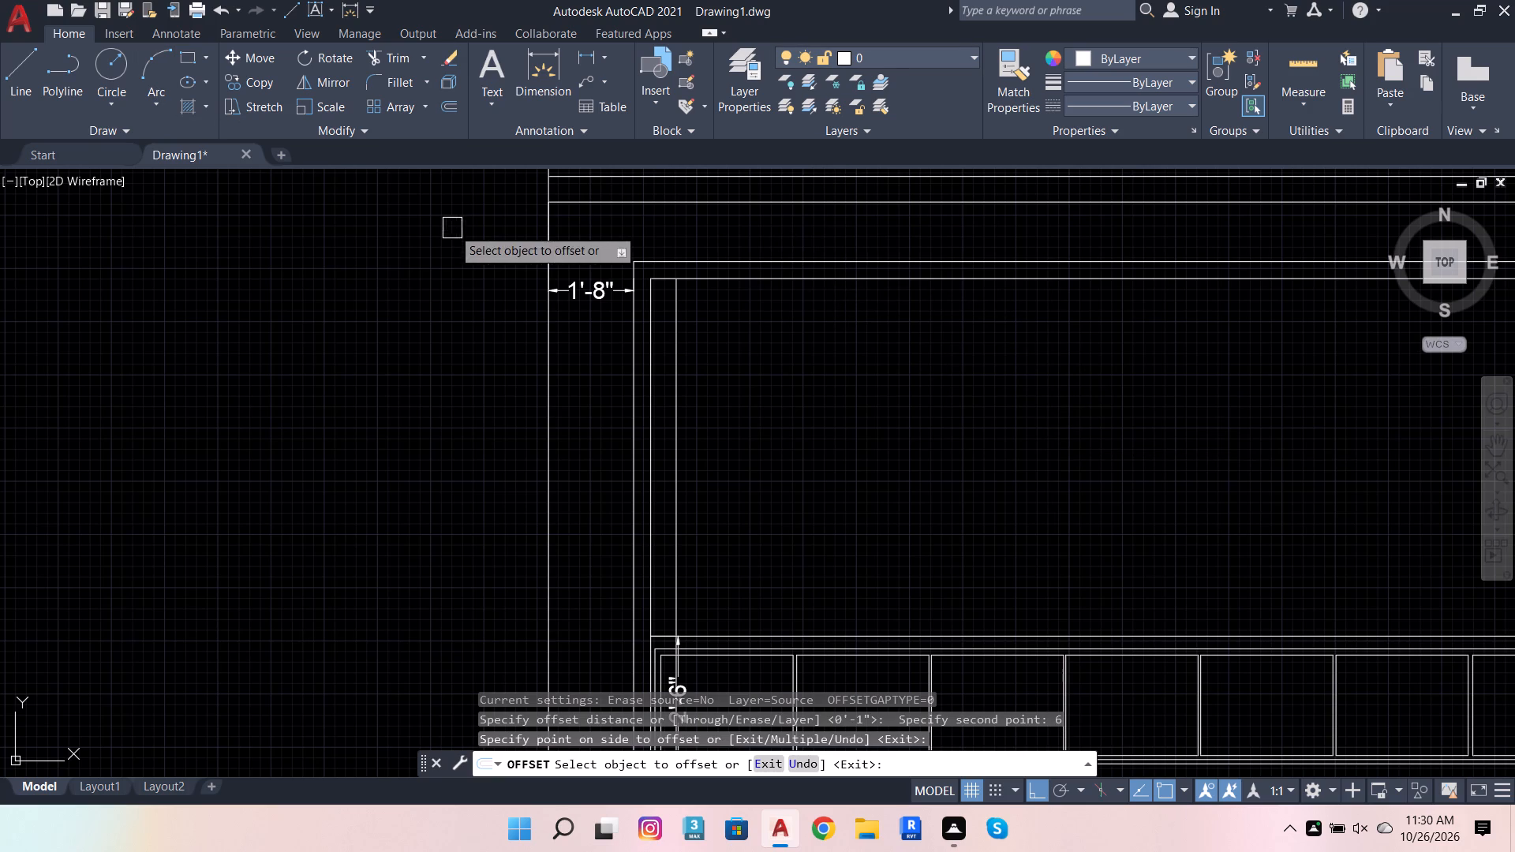
# Trim the new vertical line at the lower panel's top edge and delete the leftover piece inside the panel.
pyautogui.click(382, 55)
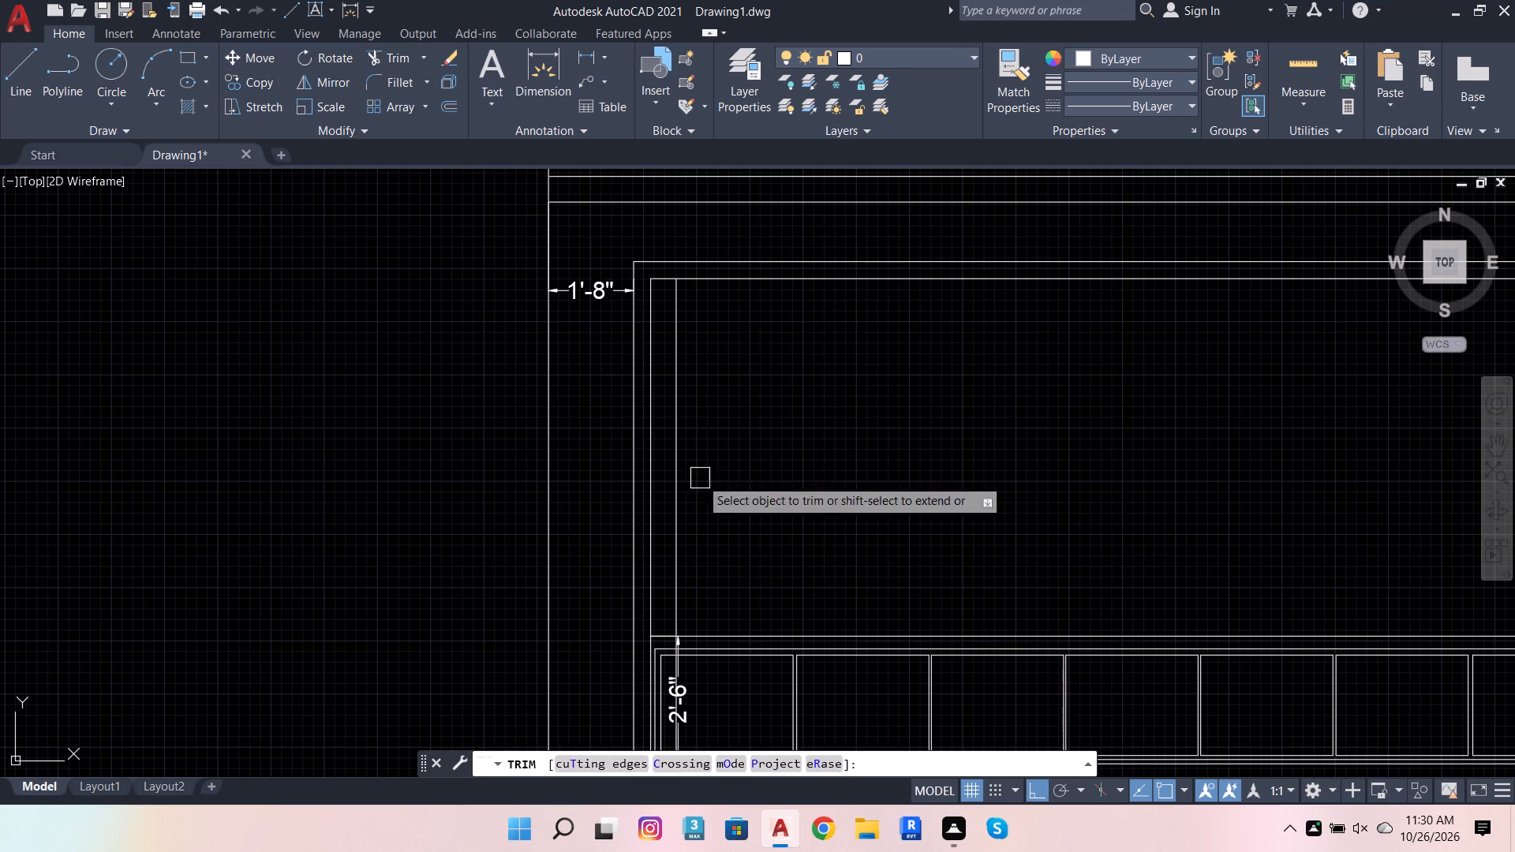
pyautogui.scroll(4, 682, 624)
pyautogui.scroll(-3, 660, 649)
pyautogui.scroll(4, 641, 688)
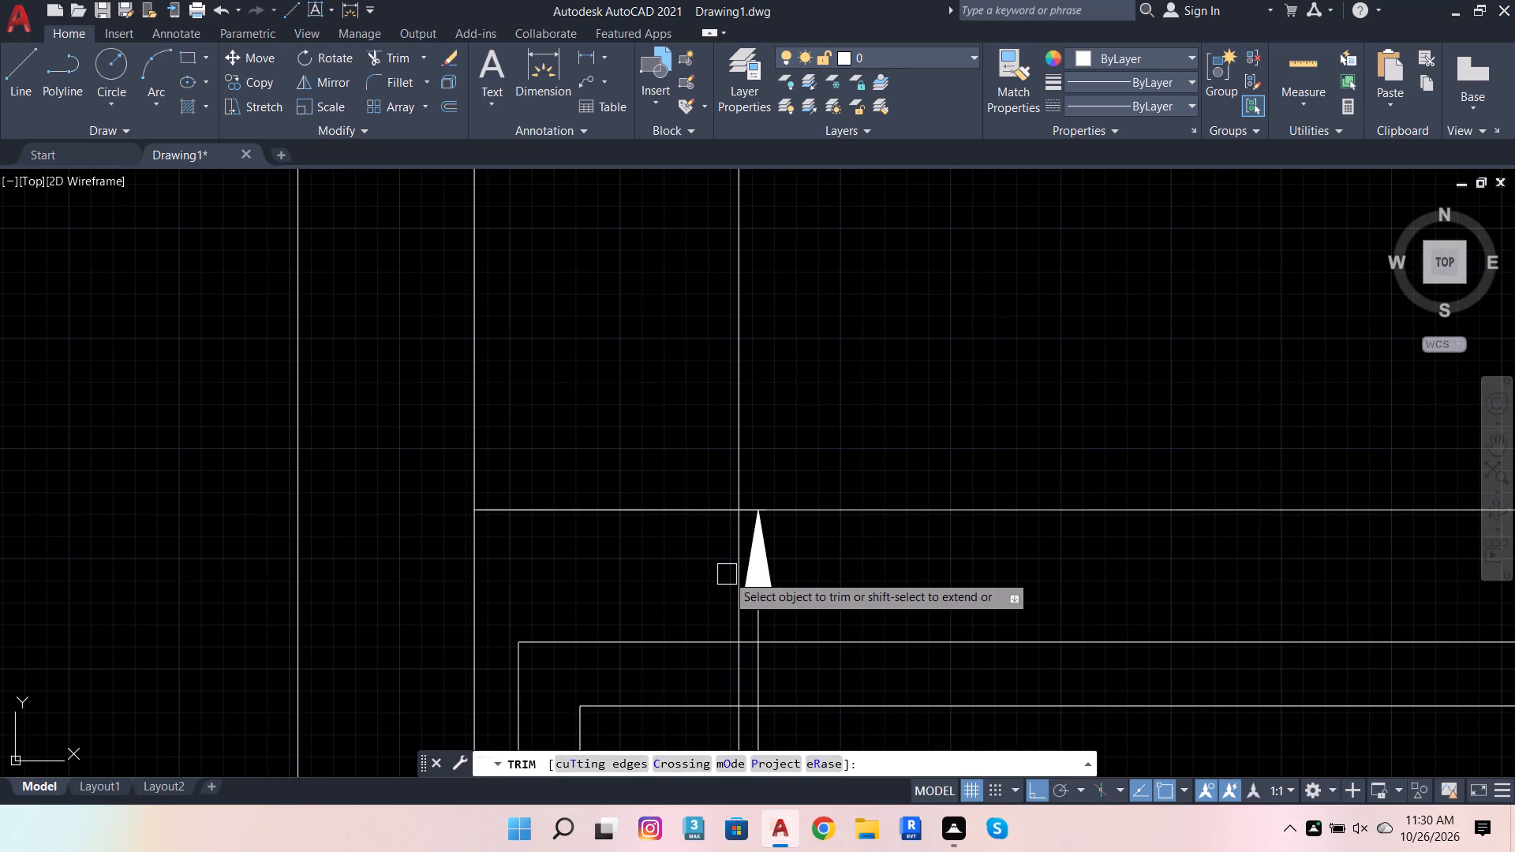
pyautogui.click(731, 547)
pyautogui.scroll(-5, 716, 492)
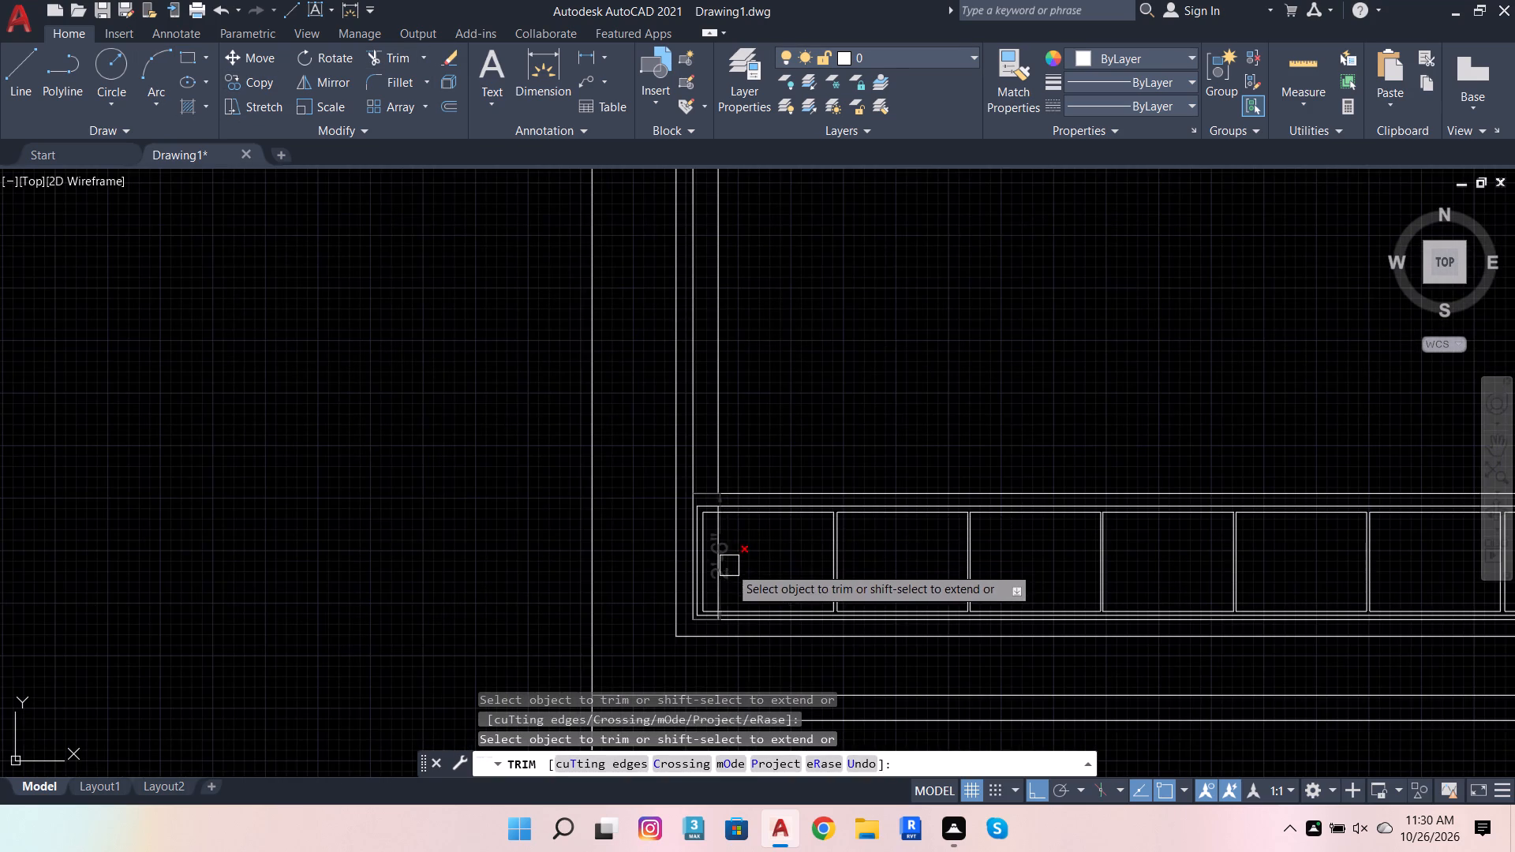
pyautogui.scroll(3, 729, 566)
pyautogui.press('Escape')
pyautogui.click(671, 637)
pyautogui.scroll(-4, 716, 458)
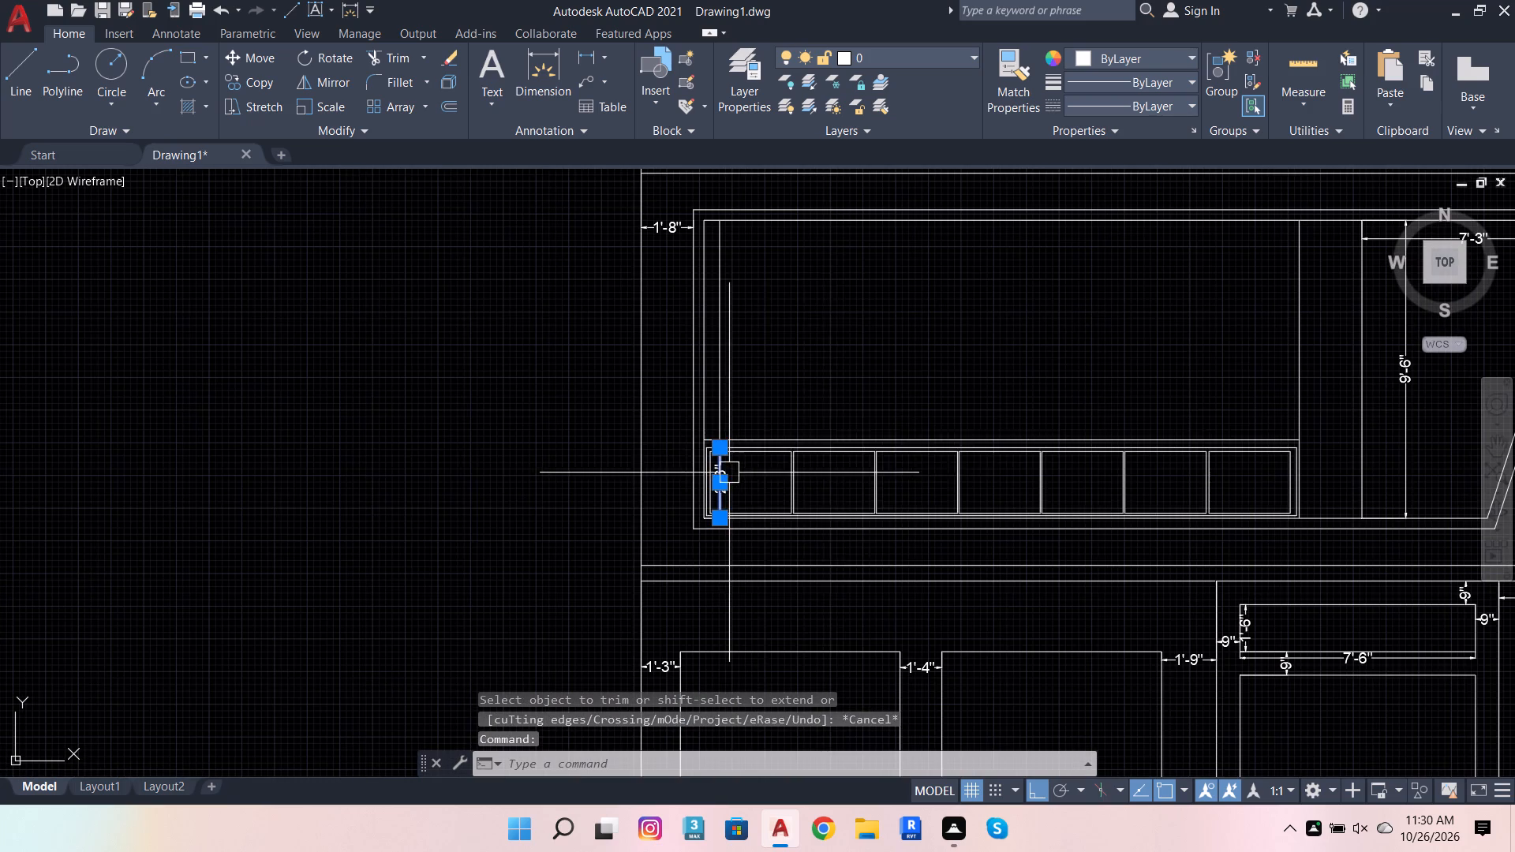
pyautogui.hotkey('shift', 'Delete')
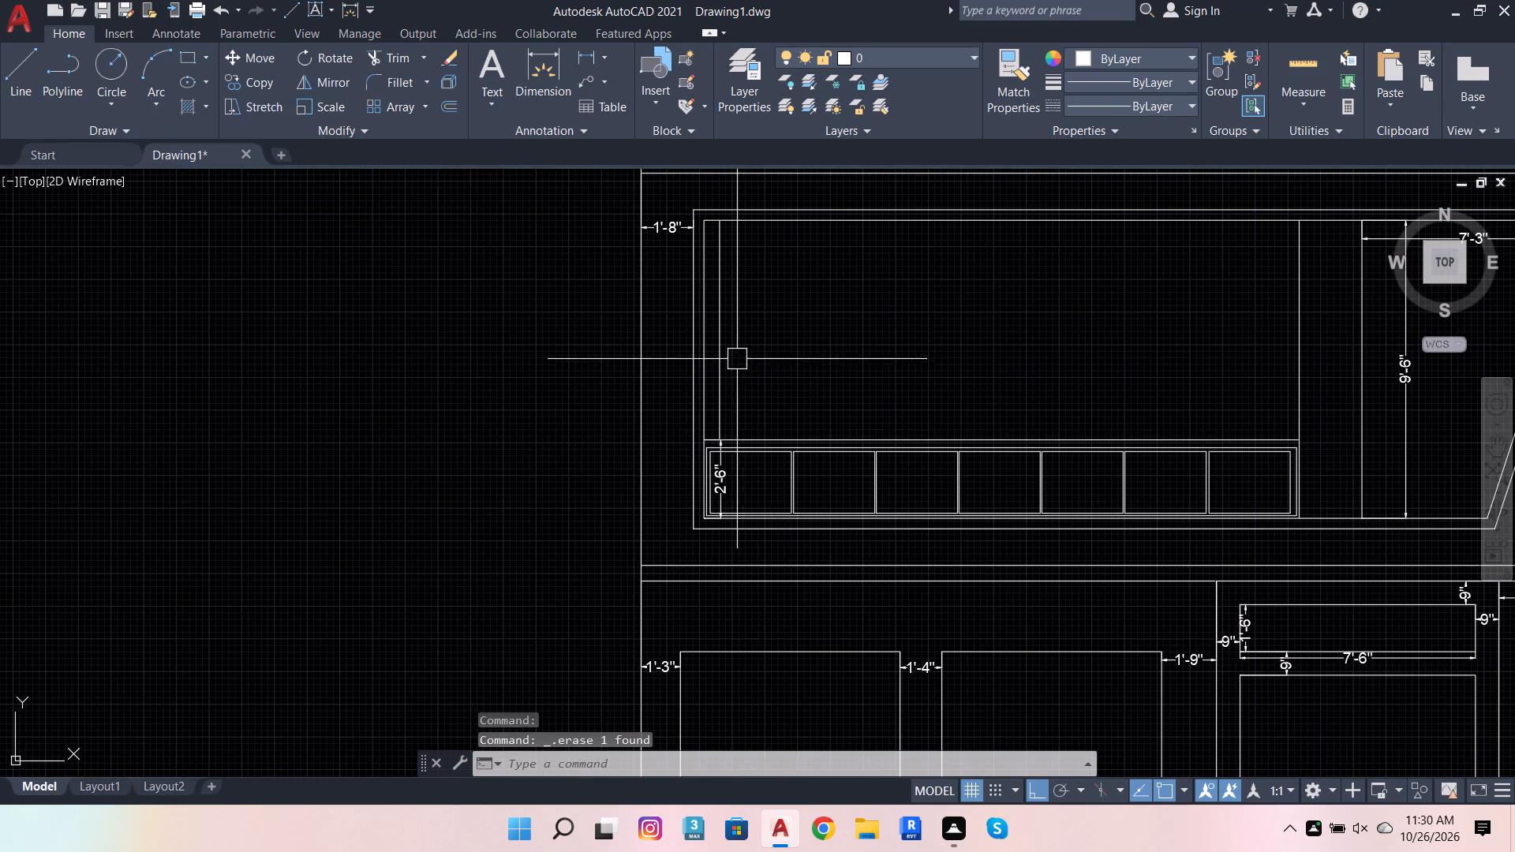
# Offset the trimmed vertical line 6' to the right above the lower panel.
pyautogui.click(716, 342)
pyautogui.press('o')
pyautogui.press('Return')
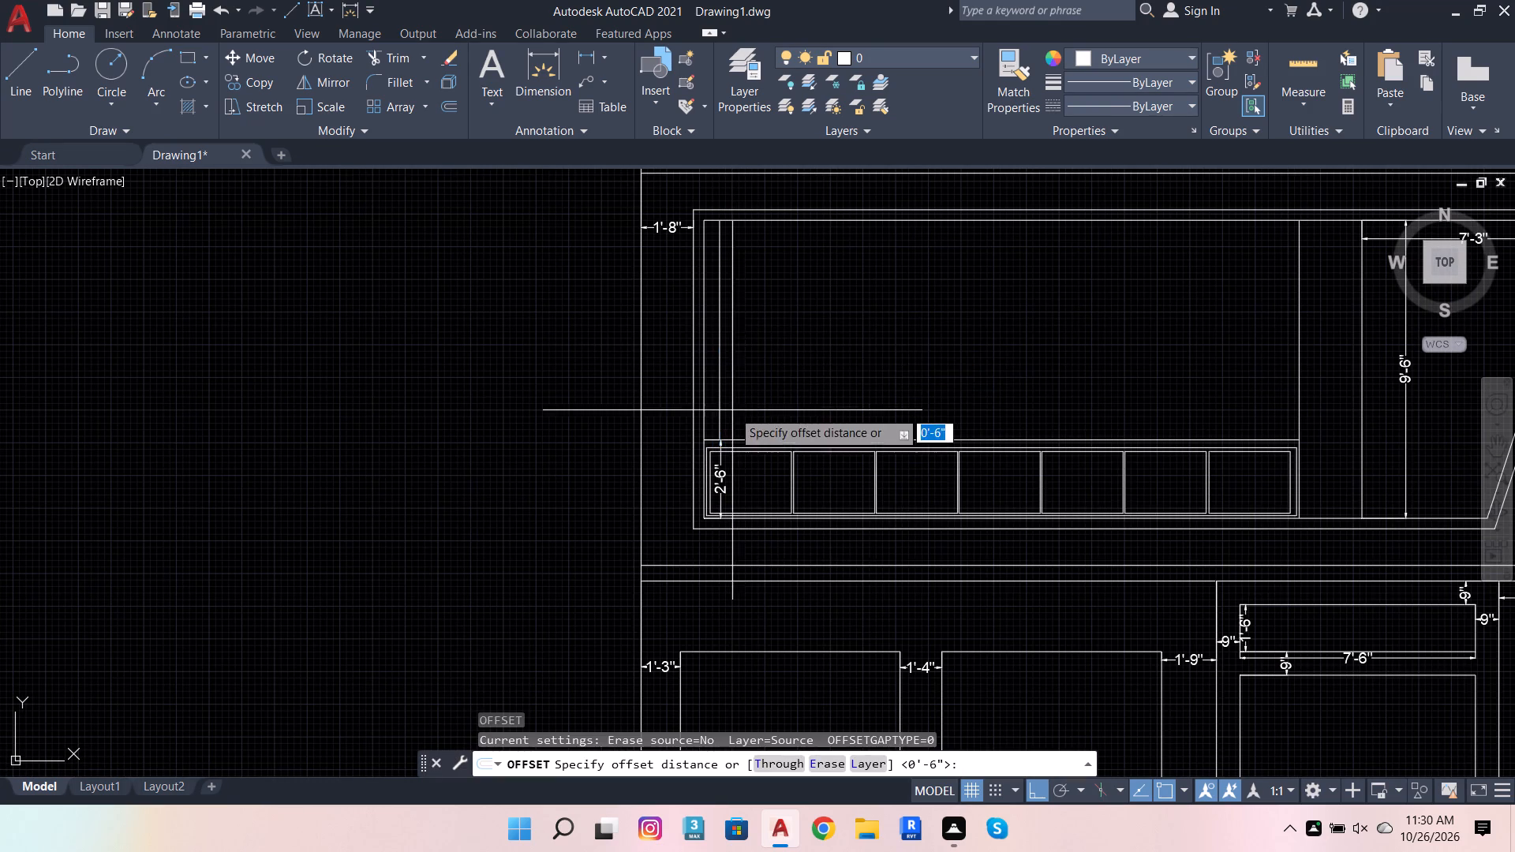
pyautogui.scroll(5, 710, 458)
pyautogui.click(778, 311)
pyautogui.scroll(-5, 498, 390)
pyautogui.write("6'")
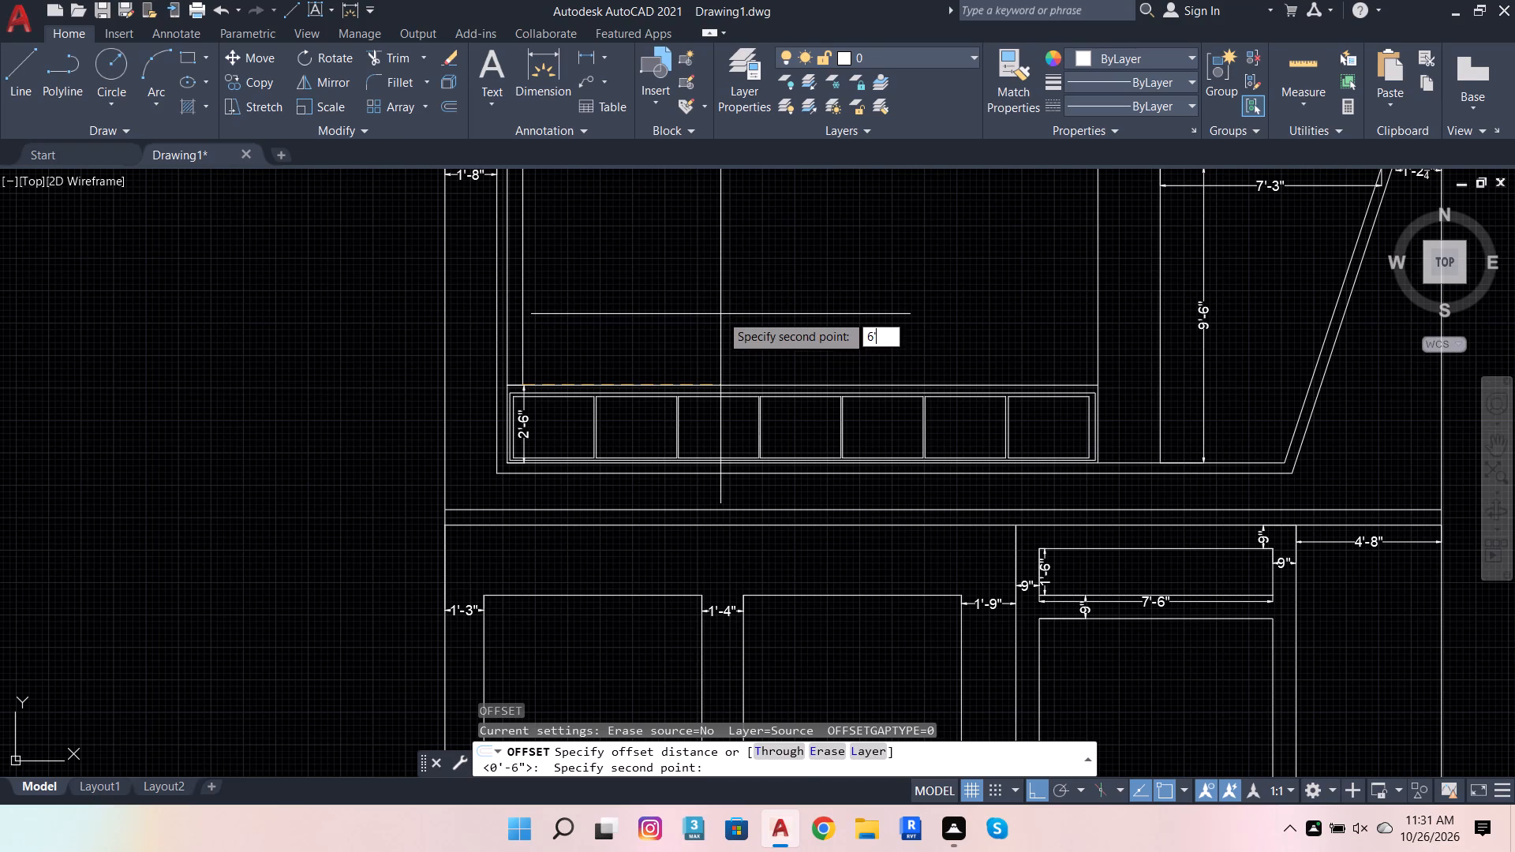
pyautogui.press('Return')
pyautogui.click(720, 314)
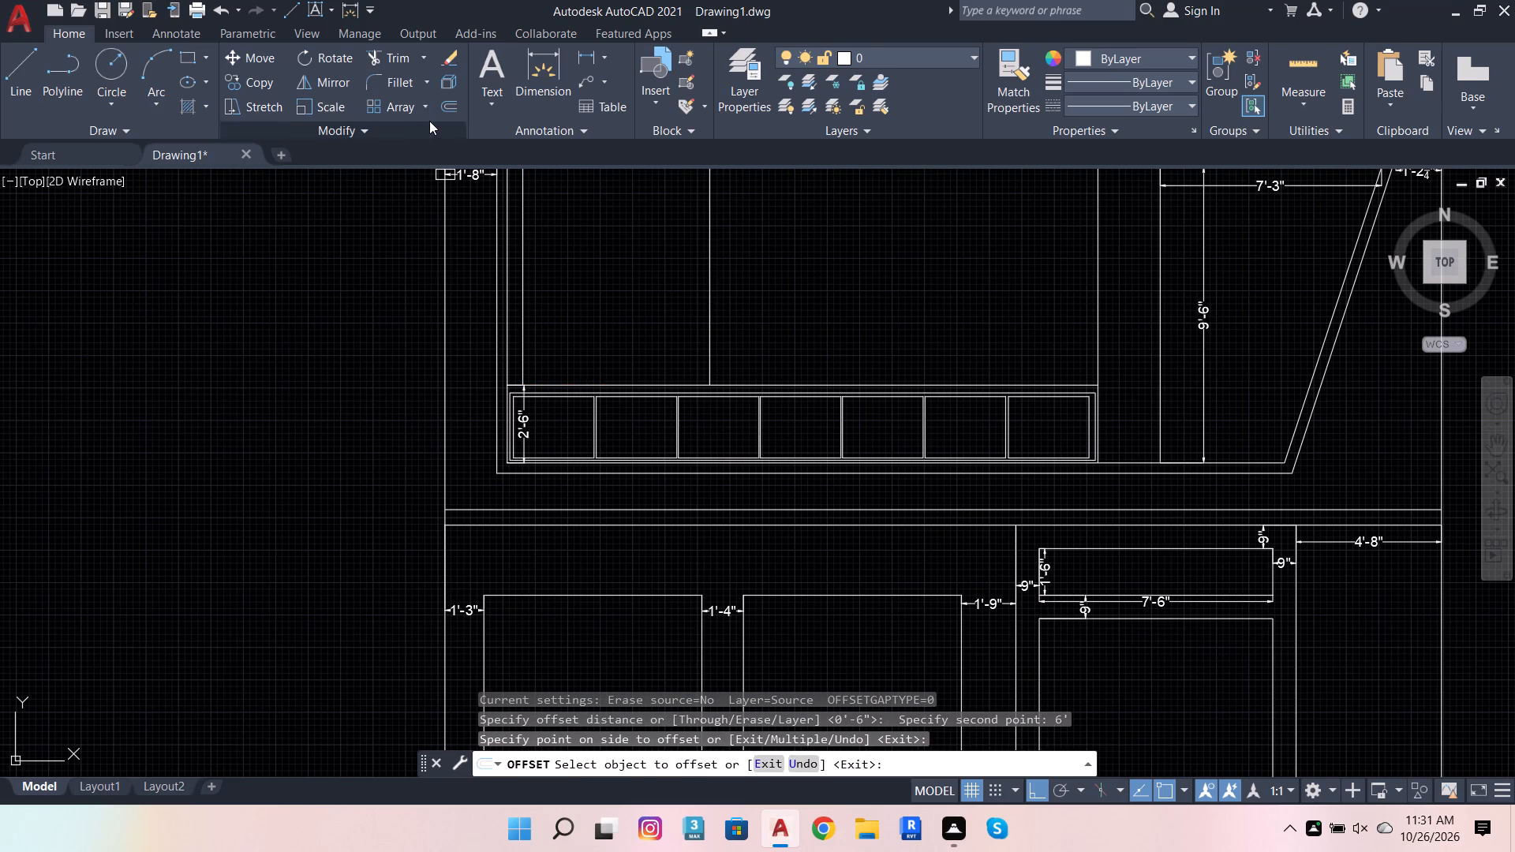
# Offset the new vertical line a further 8' to the right.
pyautogui.click(442, 113)
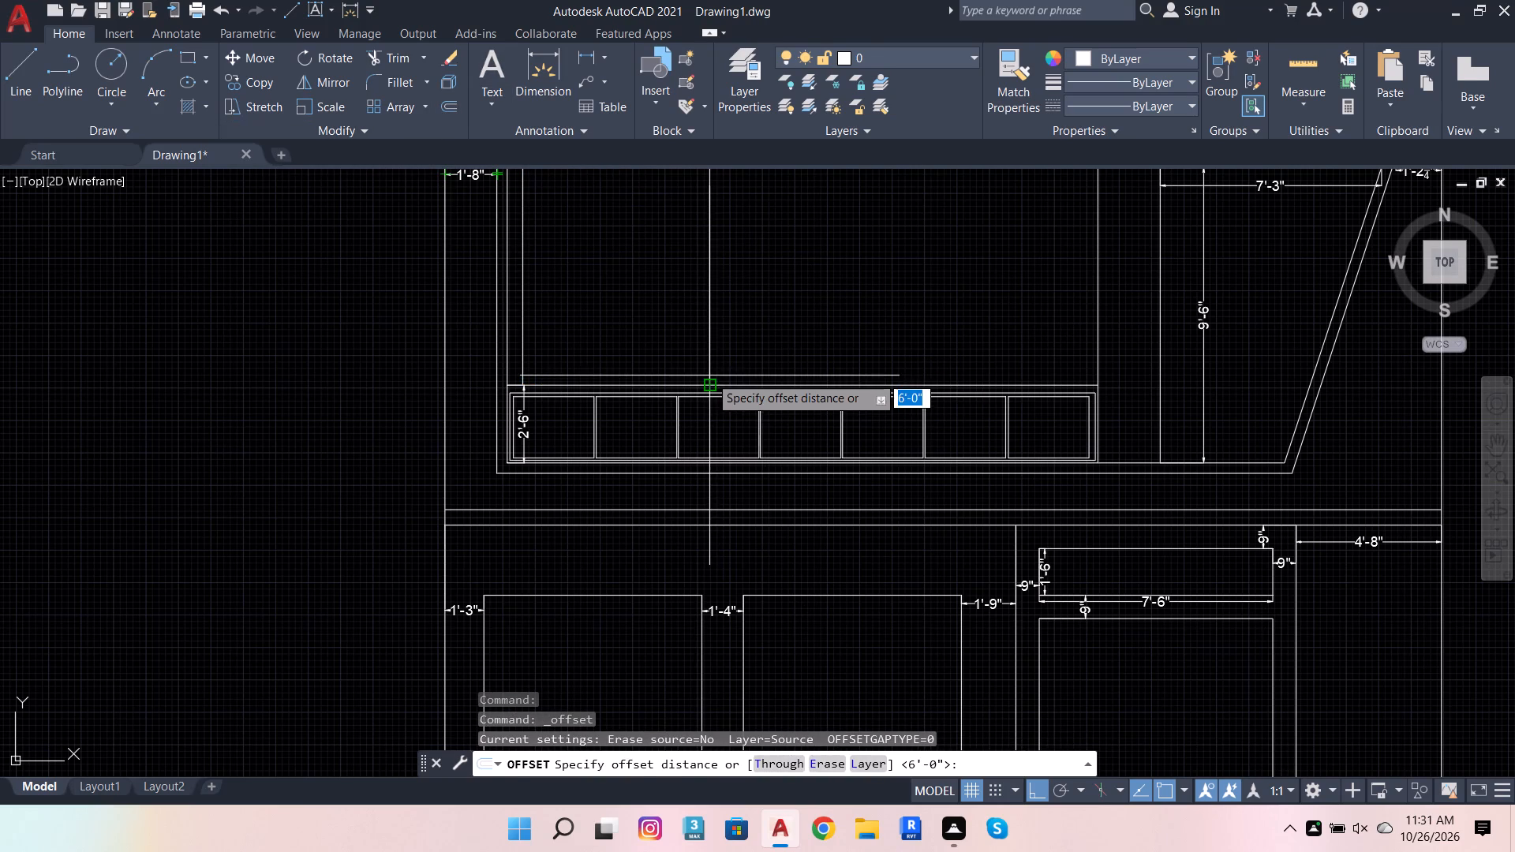
pyautogui.click(709, 376)
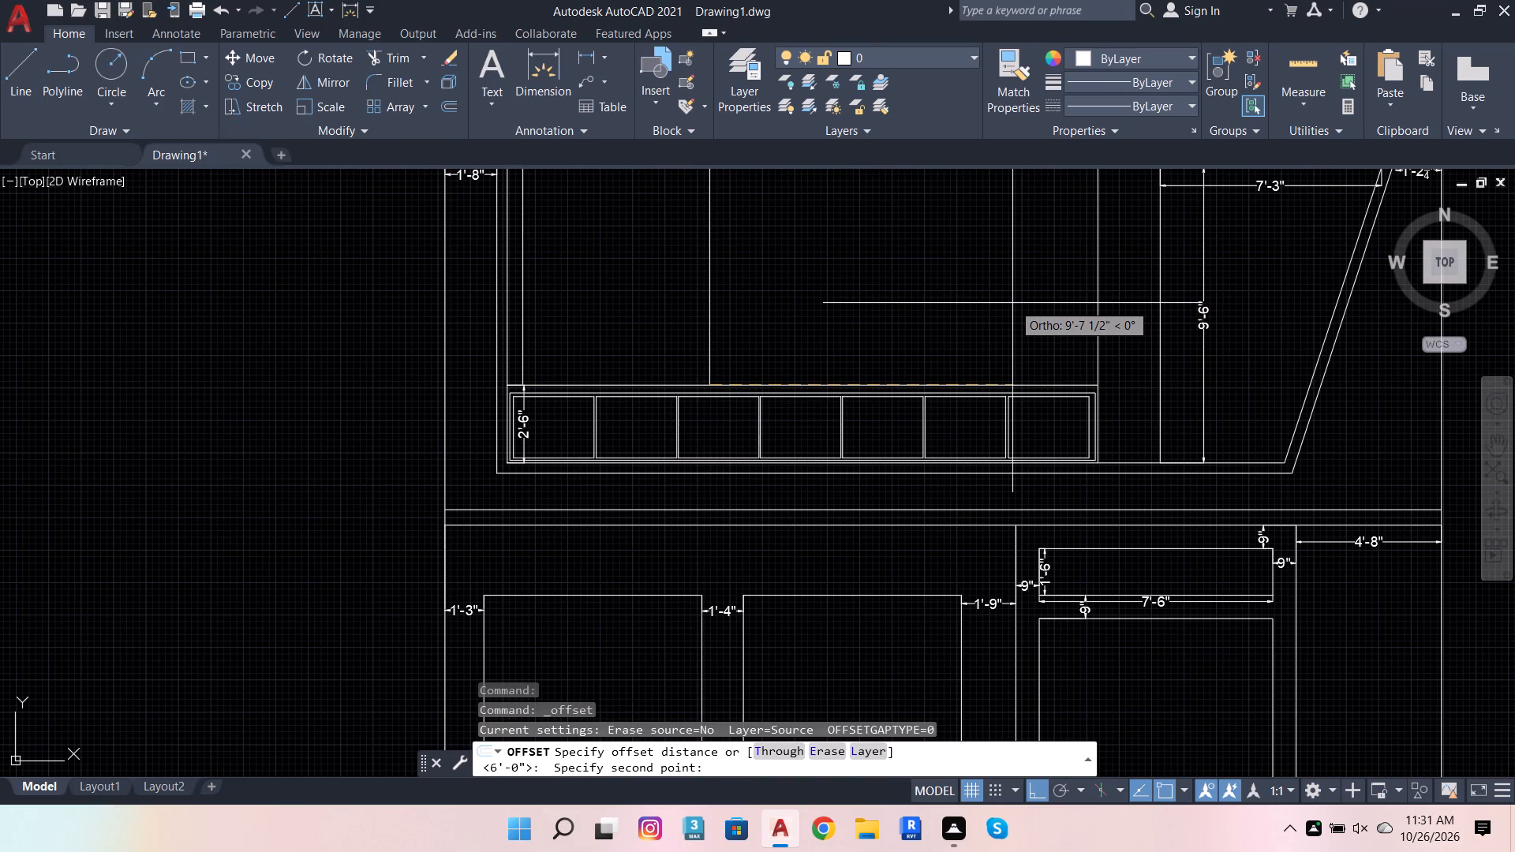
pyautogui.write("8'")
pyautogui.press('Return')
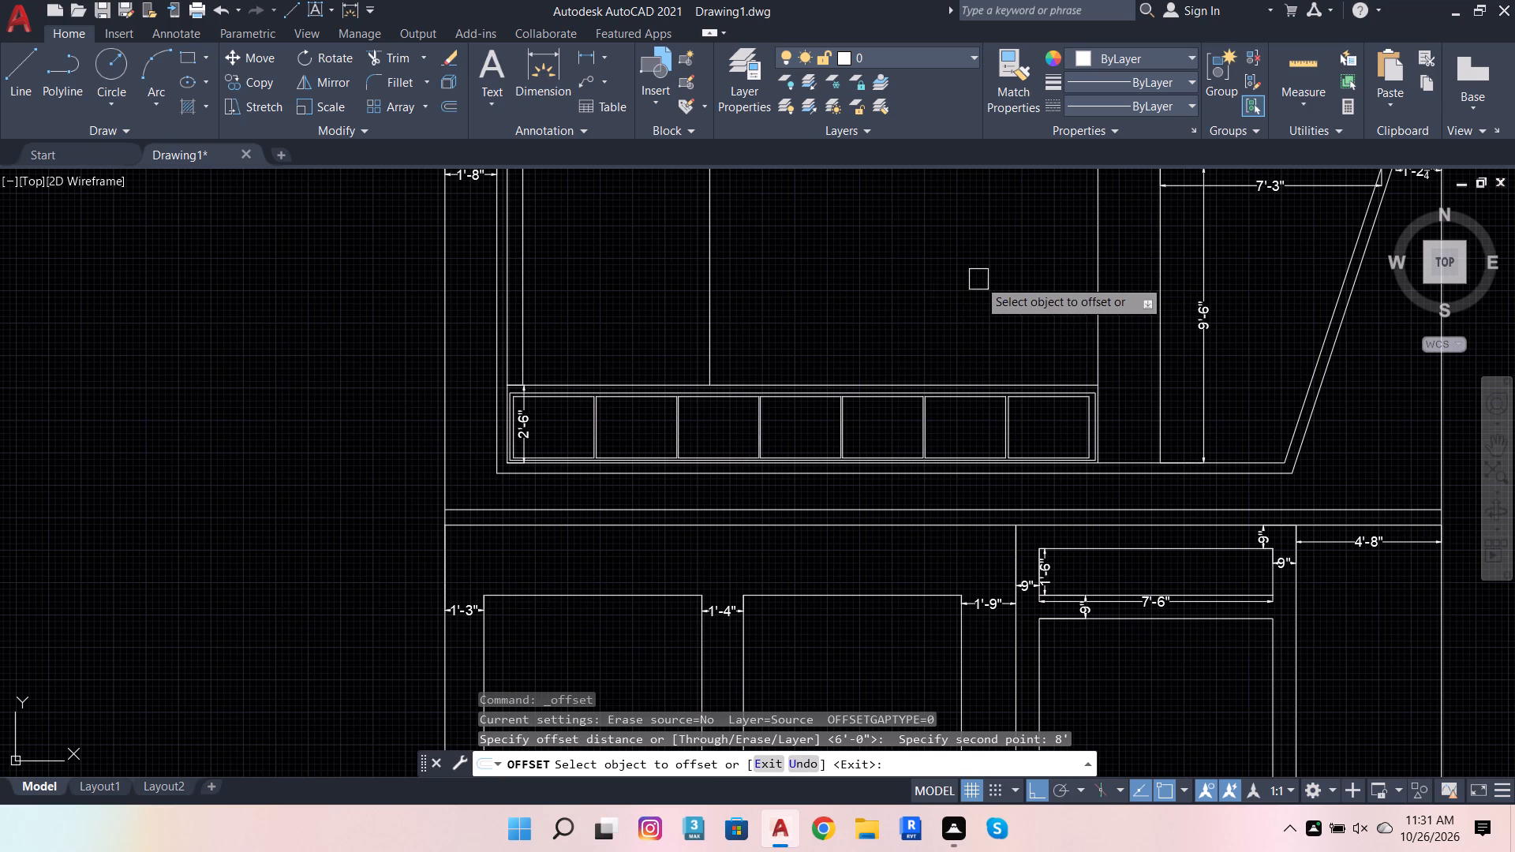
pyautogui.click(713, 298)
pyautogui.click(881, 284)
# Offset both vertical lines bounding the 8' bay 1' inward, towards each other.
pyautogui.scroll(-2, 791, 394)
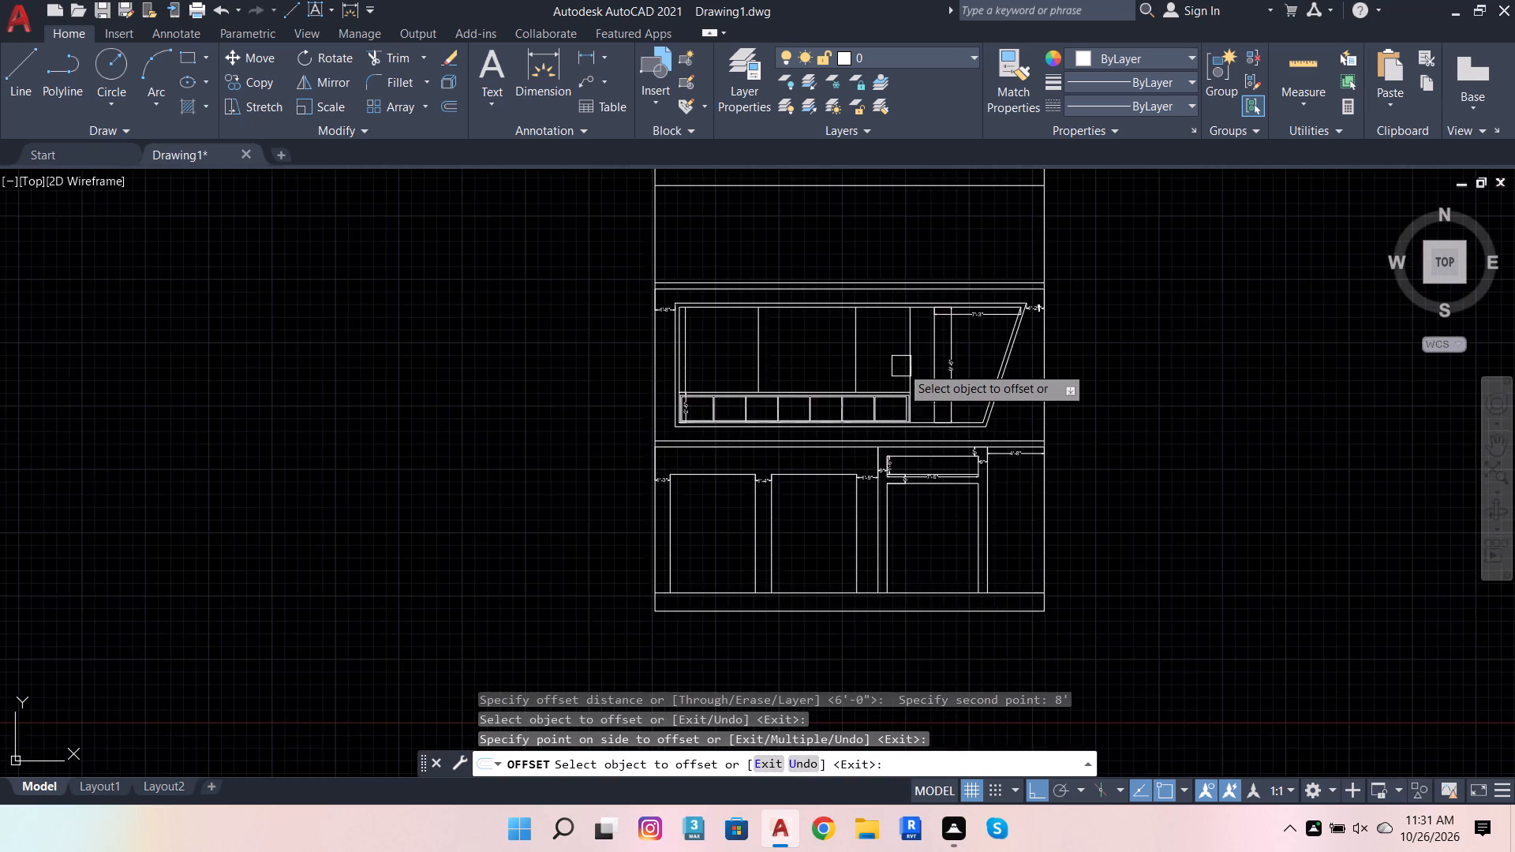
pyautogui.scroll(2, 901, 366)
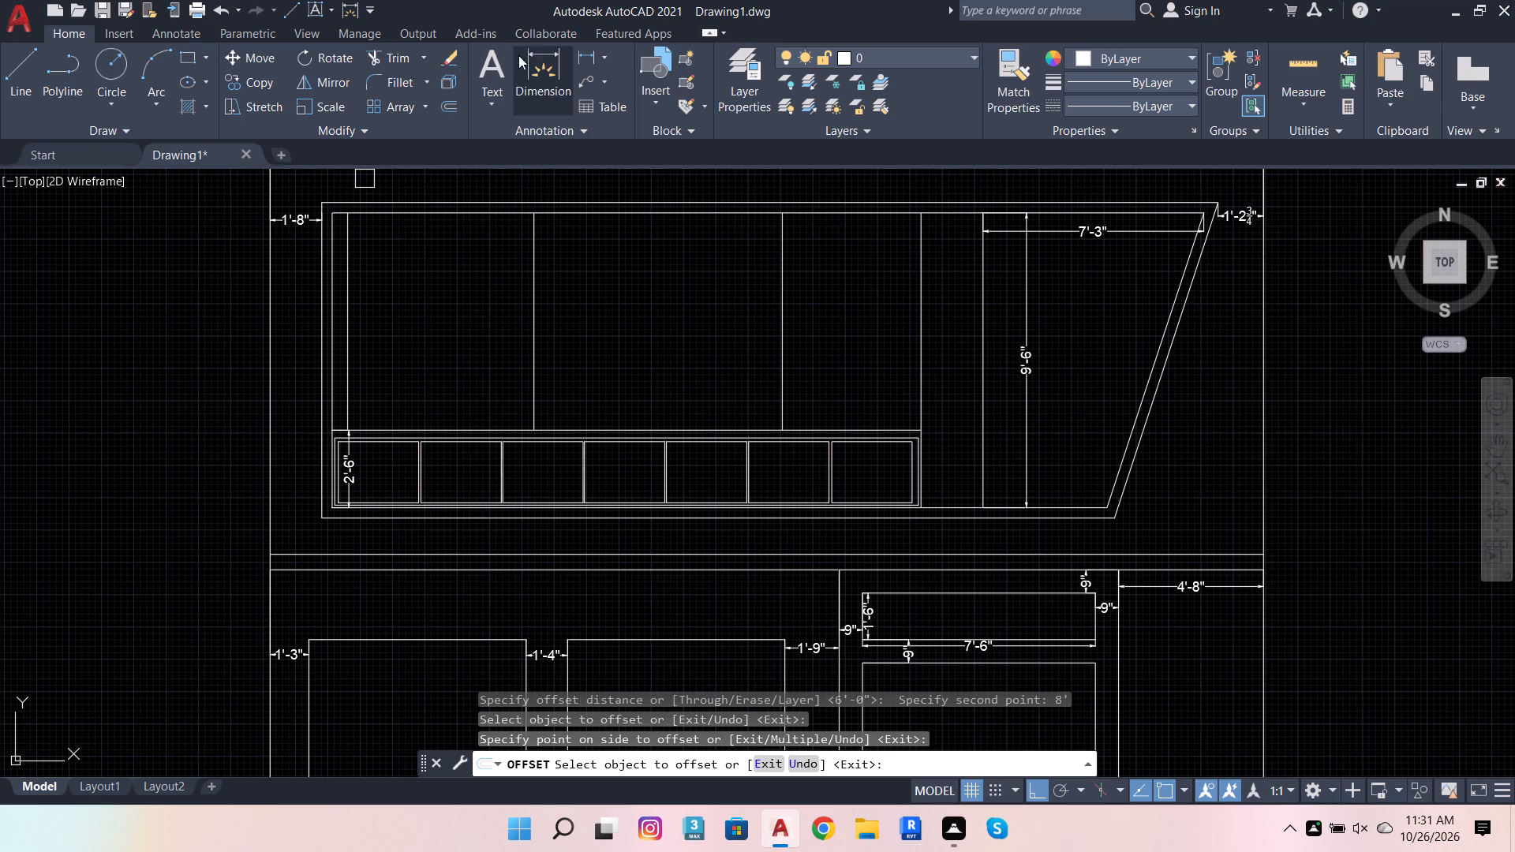
pyautogui.click(438, 110)
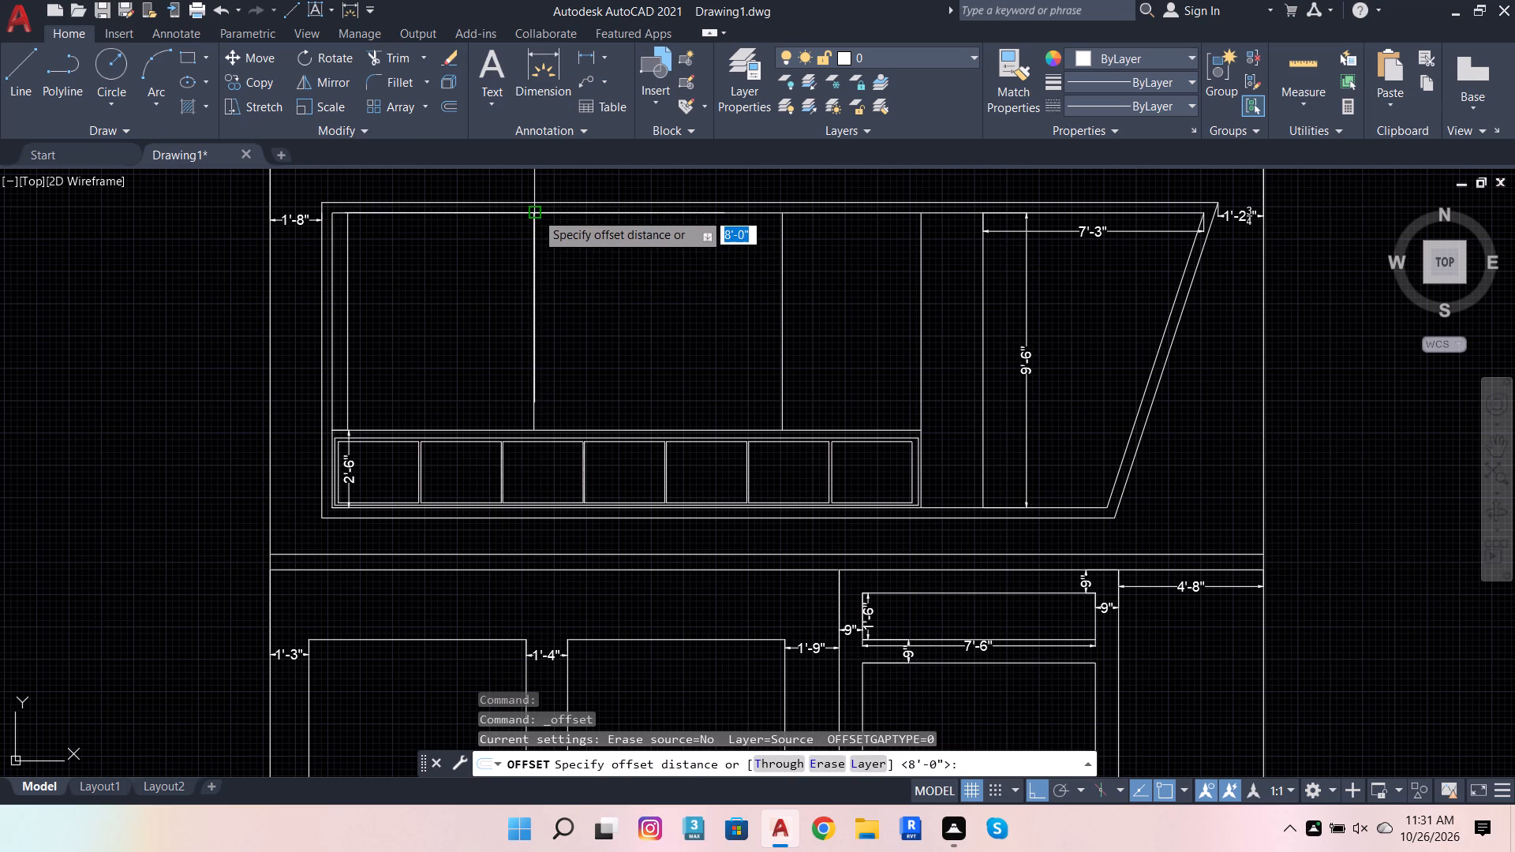
pyautogui.click(537, 212)
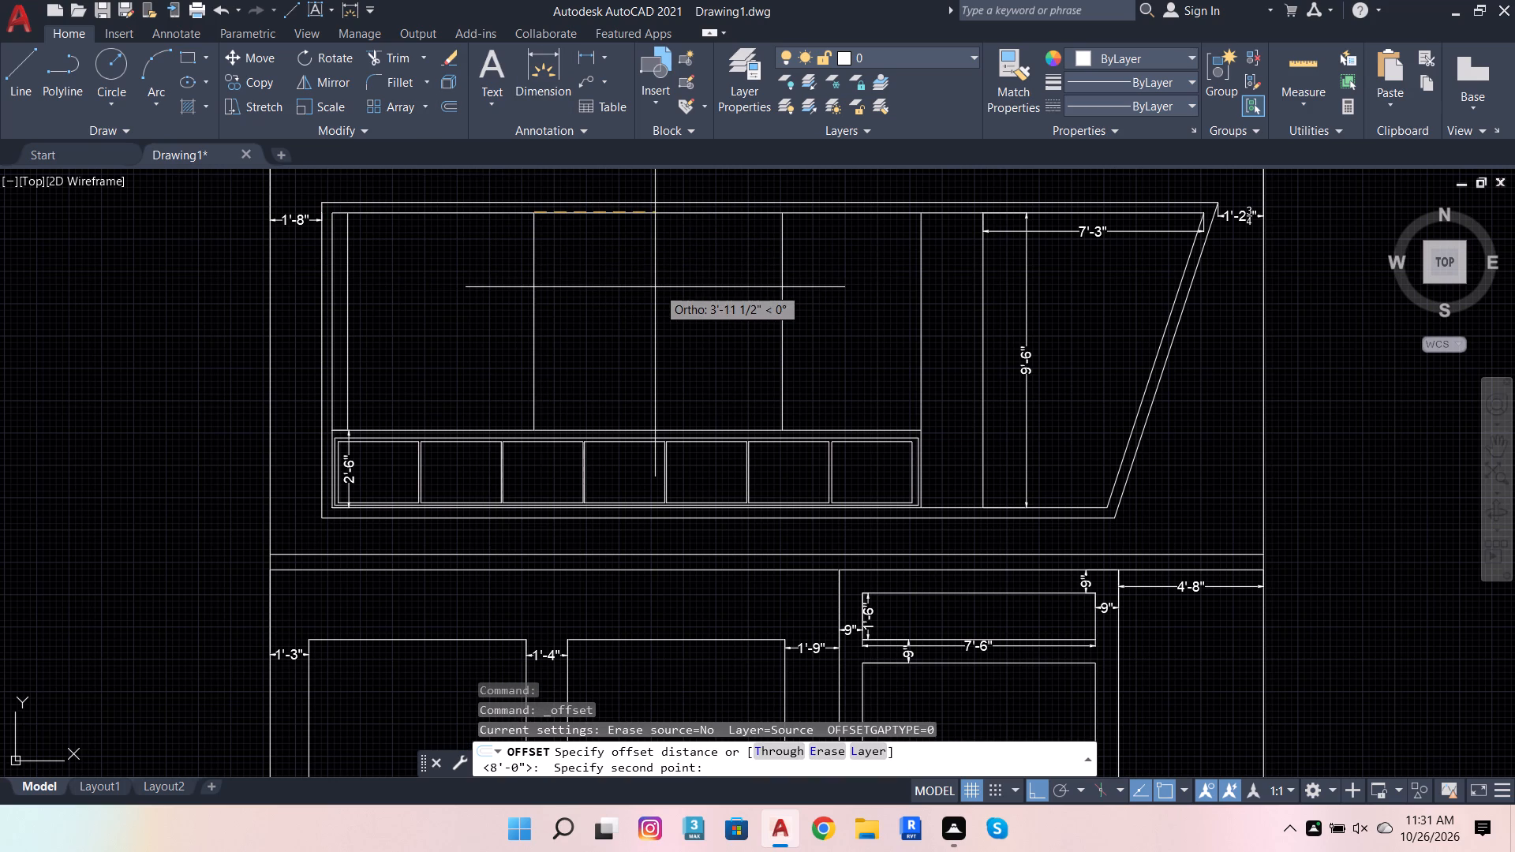
pyautogui.write("1'")
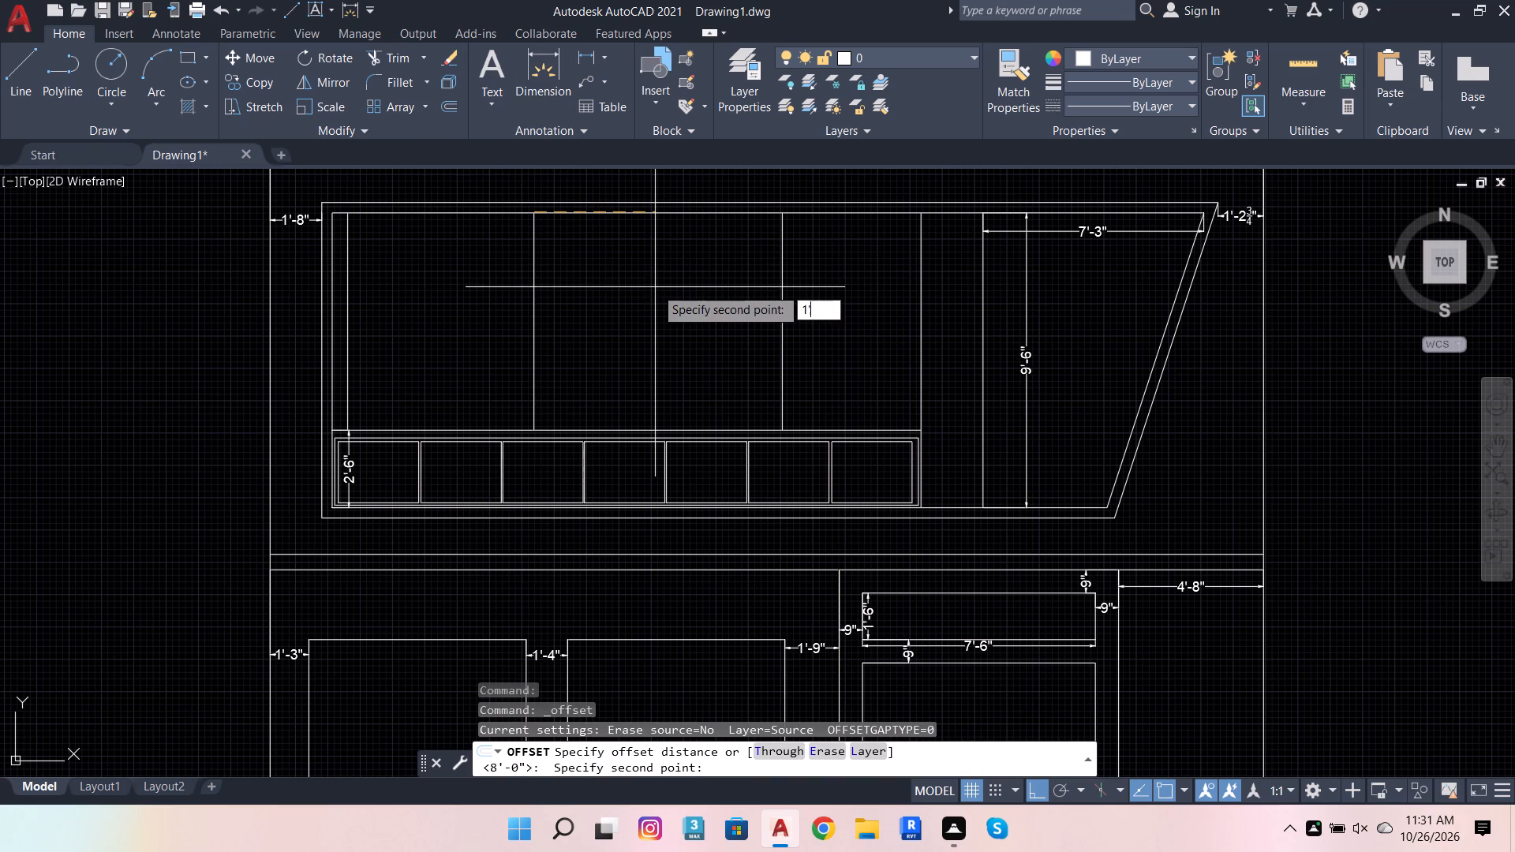
pyautogui.press('Return')
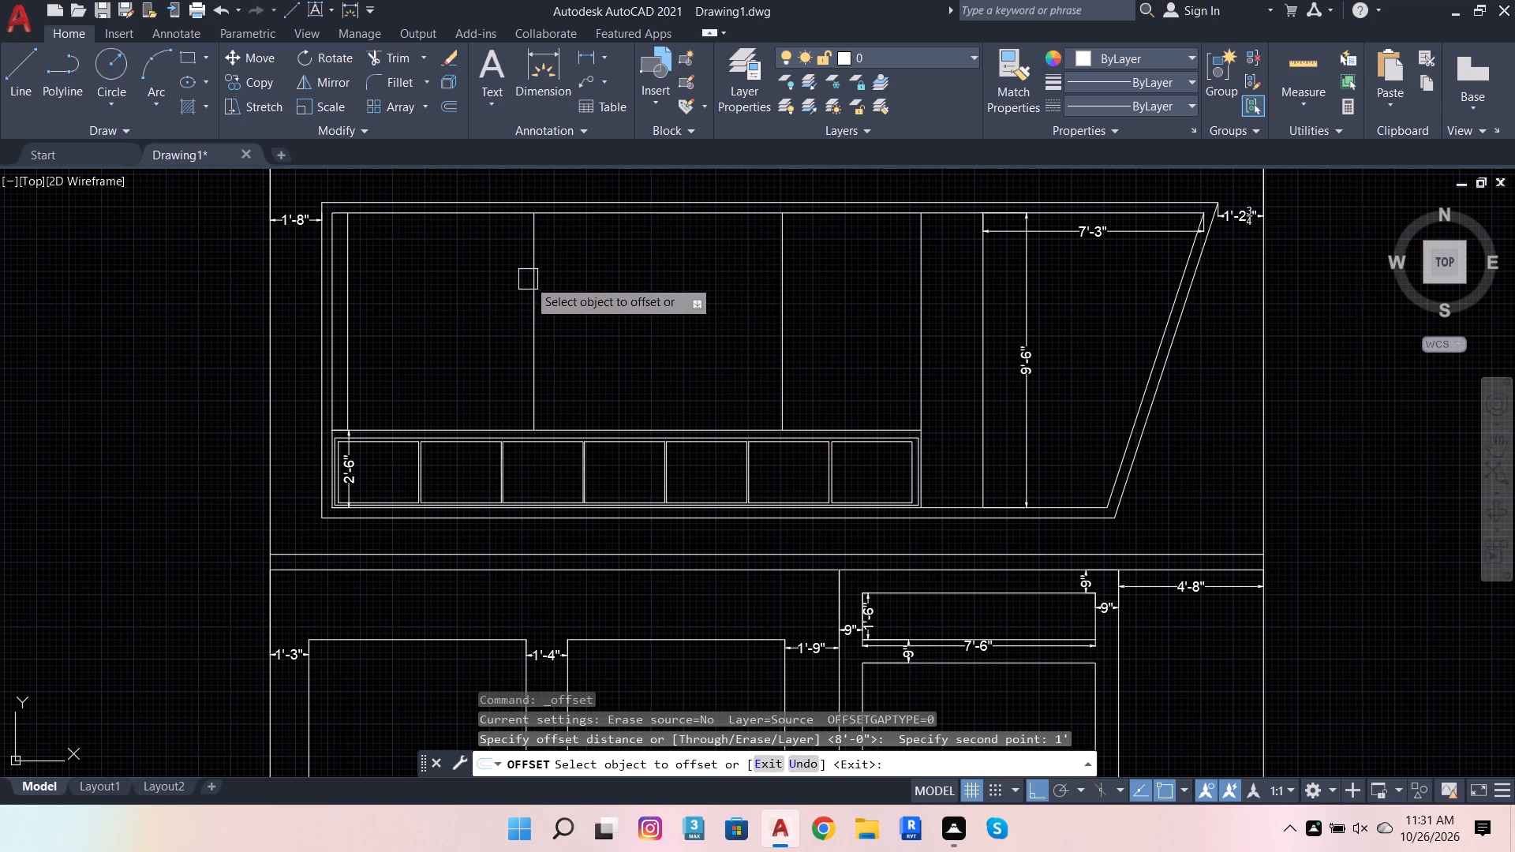
pyautogui.moveTo(529, 279); pyautogui.dragTo(537, 279)
pyautogui.click(628, 271)
pyautogui.click(786, 293)
pyautogui.click(671, 302)
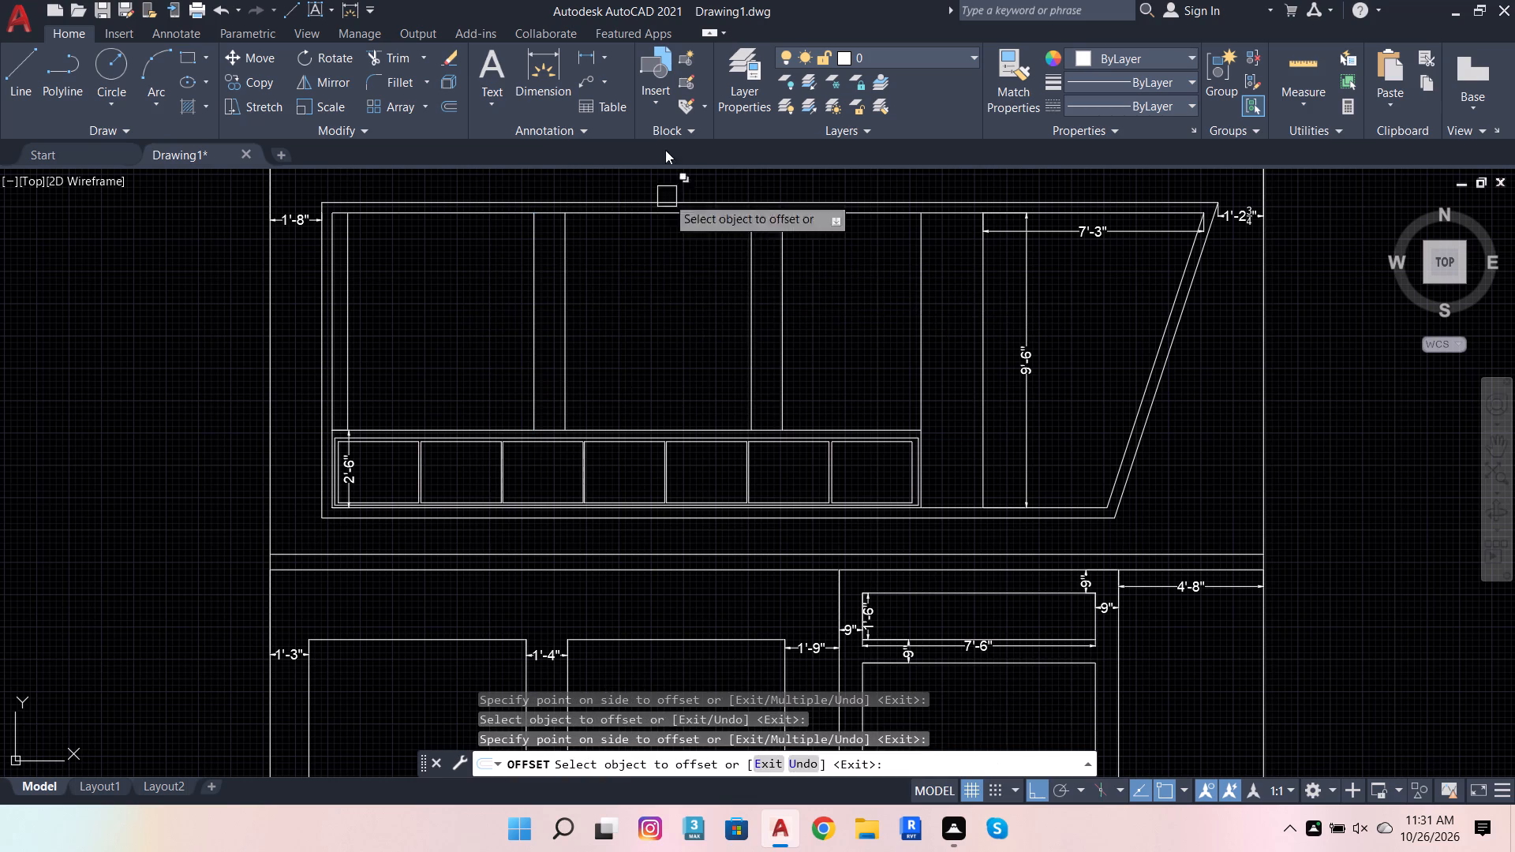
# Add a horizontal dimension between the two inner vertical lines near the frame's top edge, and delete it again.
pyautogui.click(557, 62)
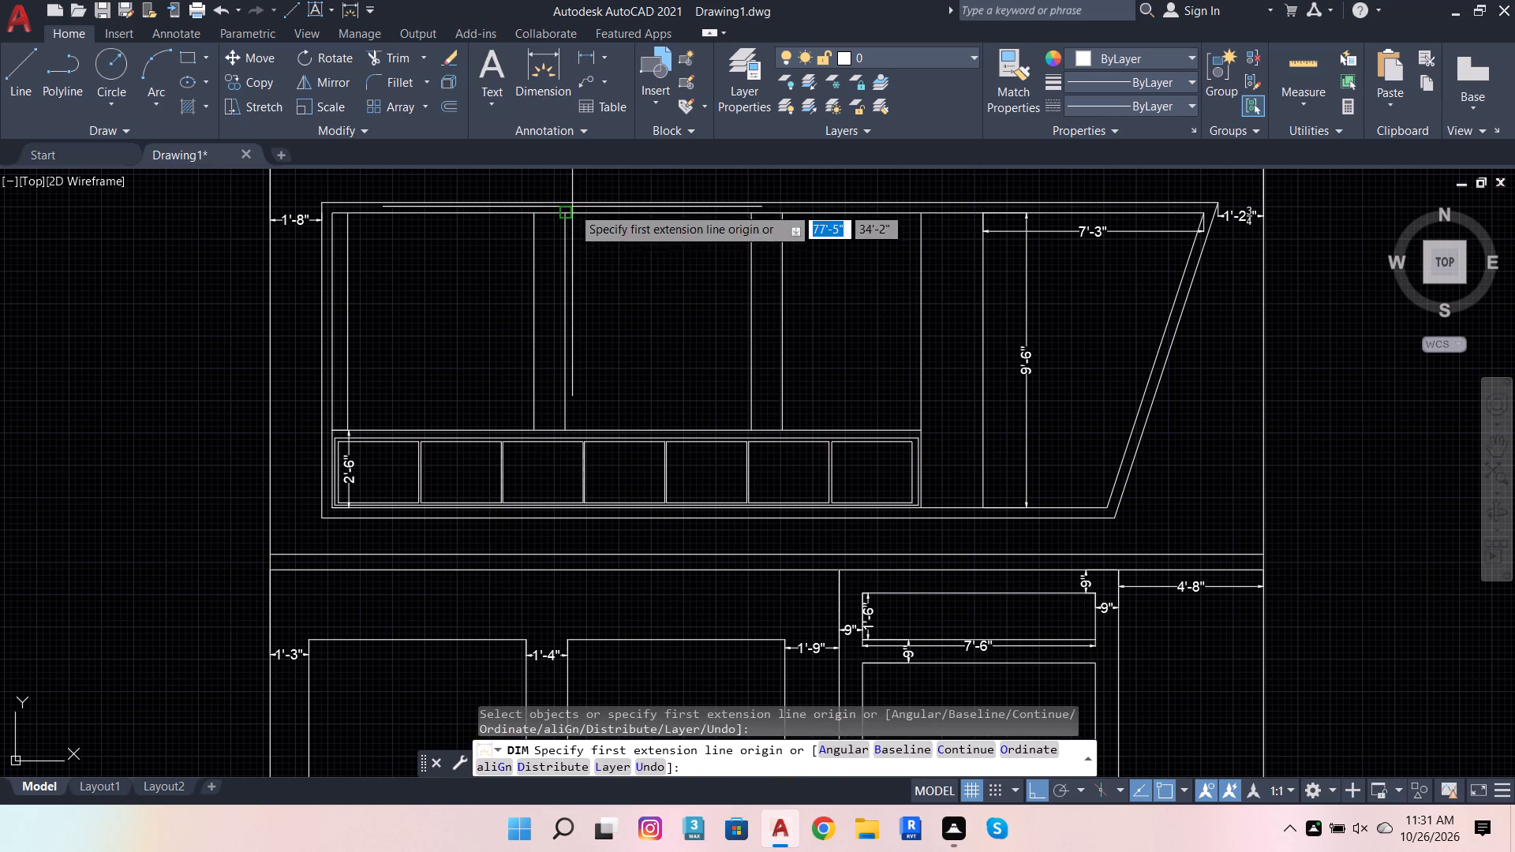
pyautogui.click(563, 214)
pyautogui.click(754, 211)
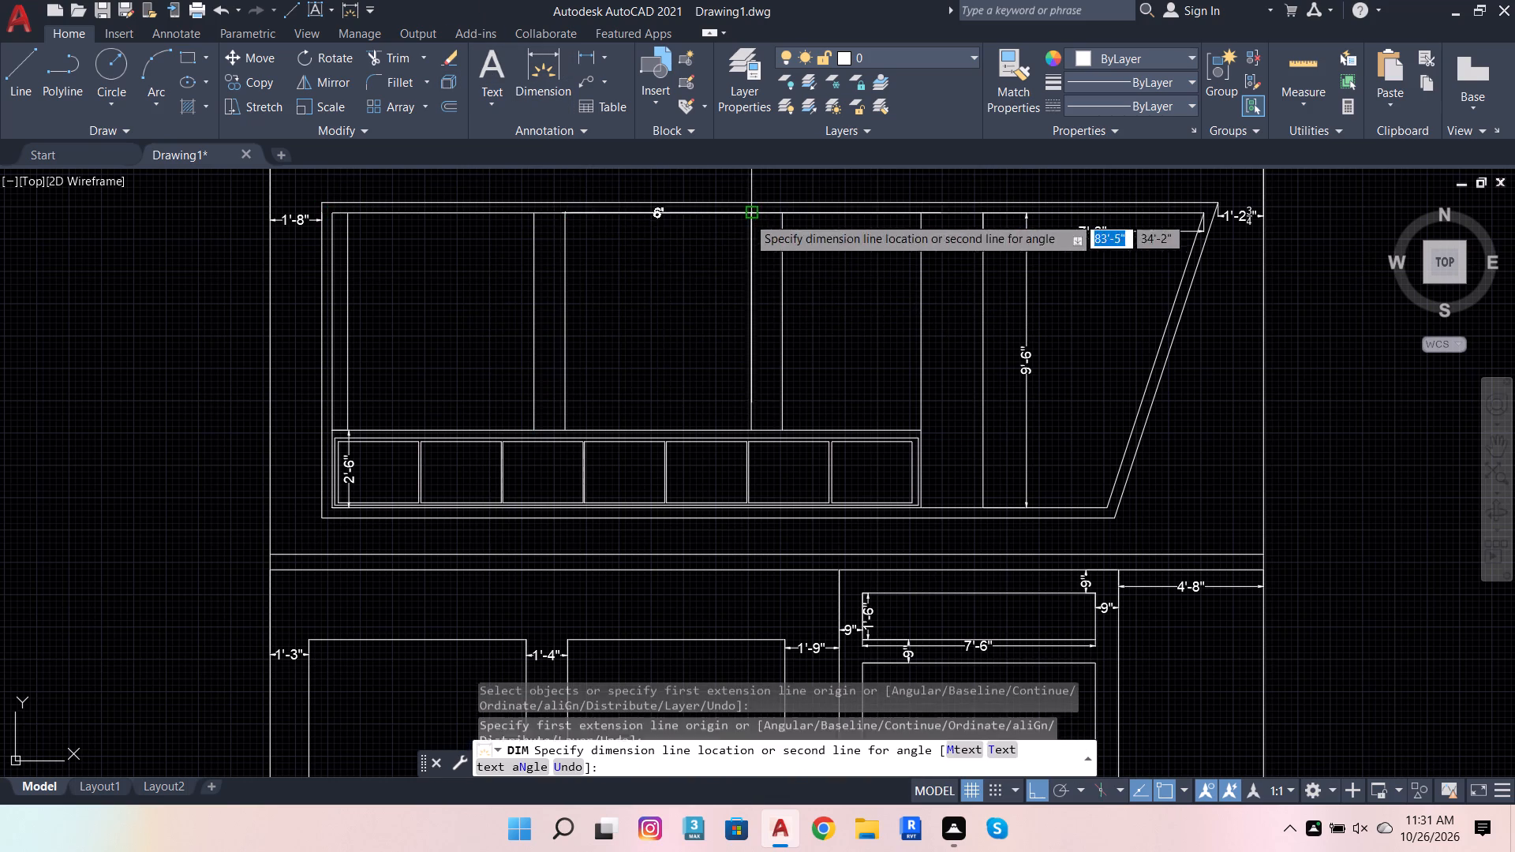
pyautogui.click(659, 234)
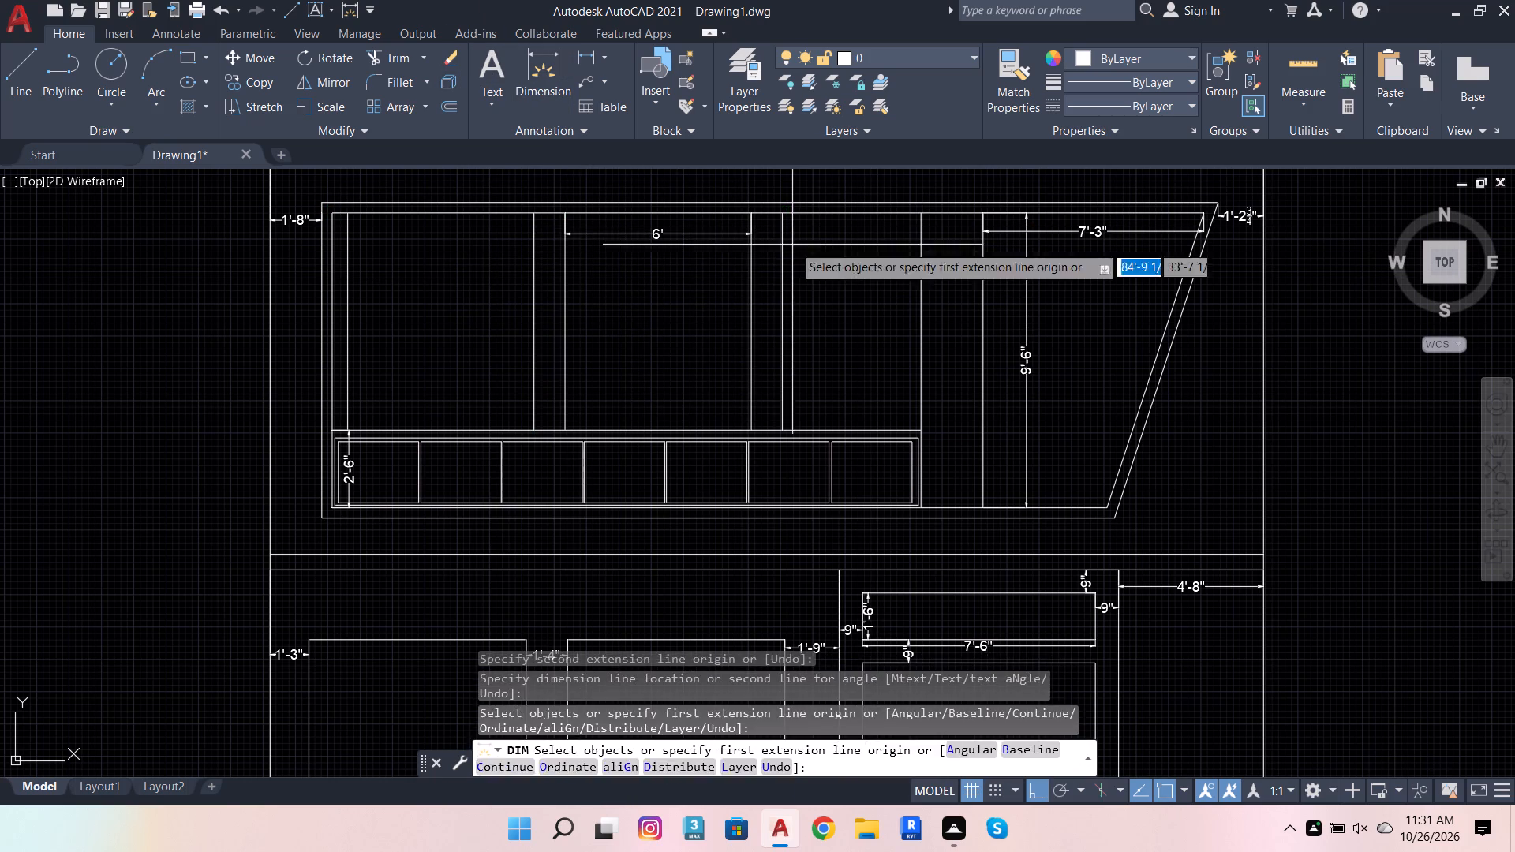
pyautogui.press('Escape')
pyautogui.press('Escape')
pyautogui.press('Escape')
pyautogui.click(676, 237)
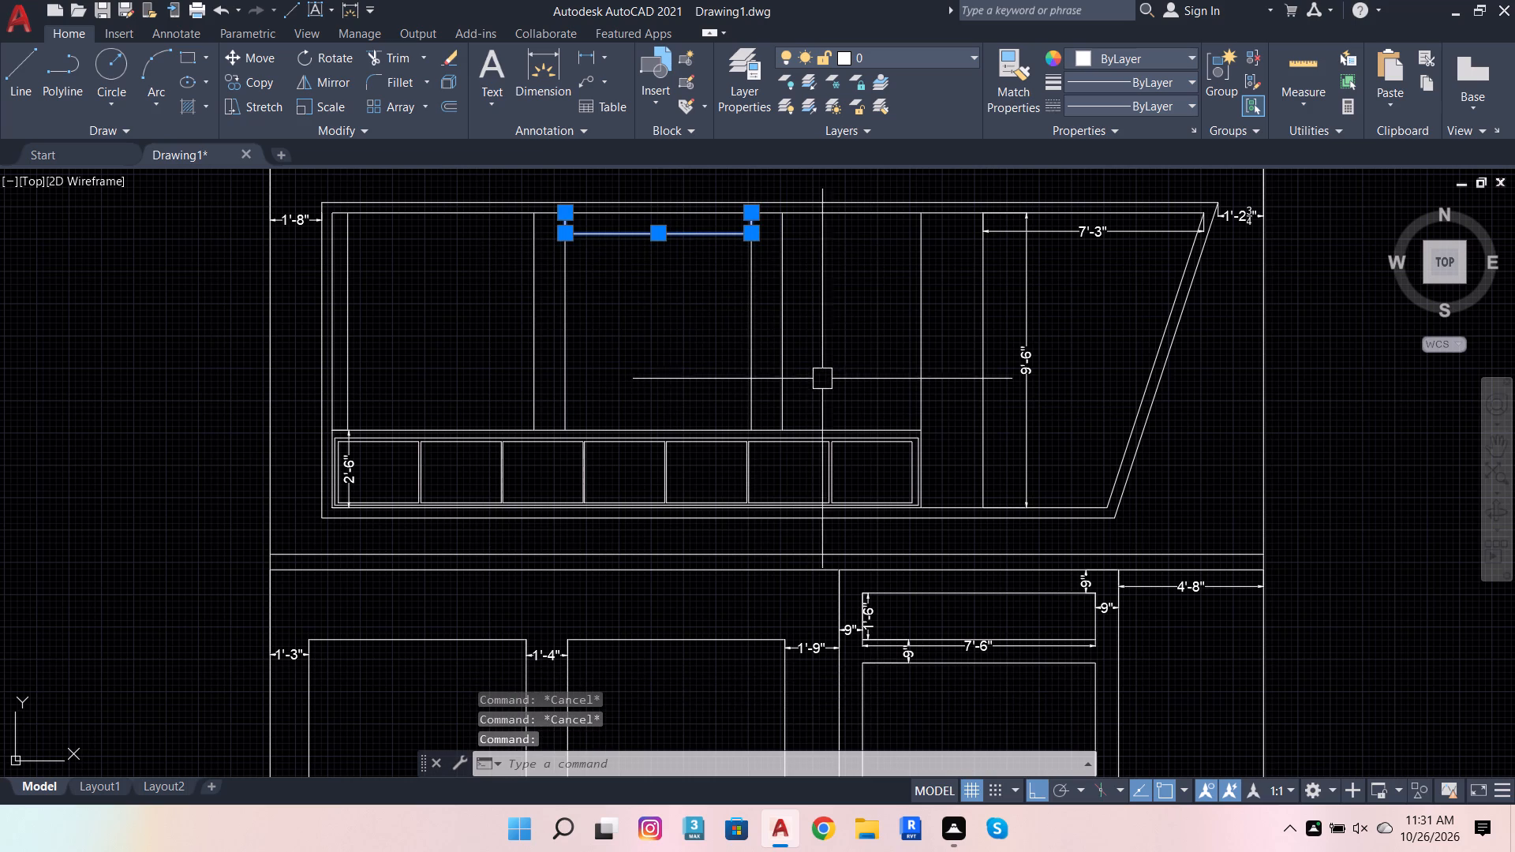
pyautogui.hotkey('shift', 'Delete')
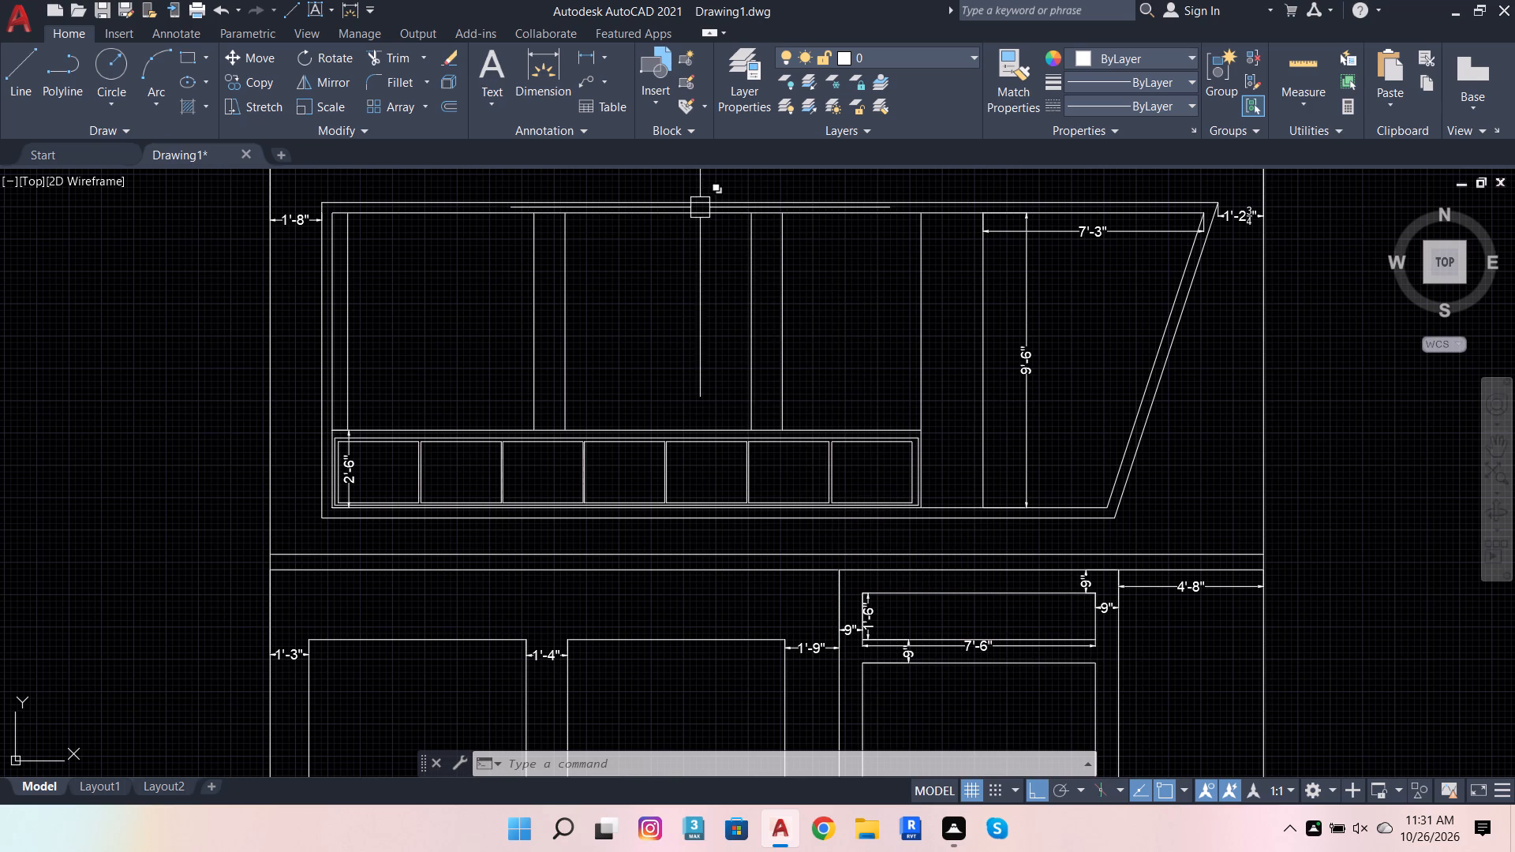
# Offset the lower panel's top edge 6' upward across the upper area of the frame.
pyautogui.click(838, 422)
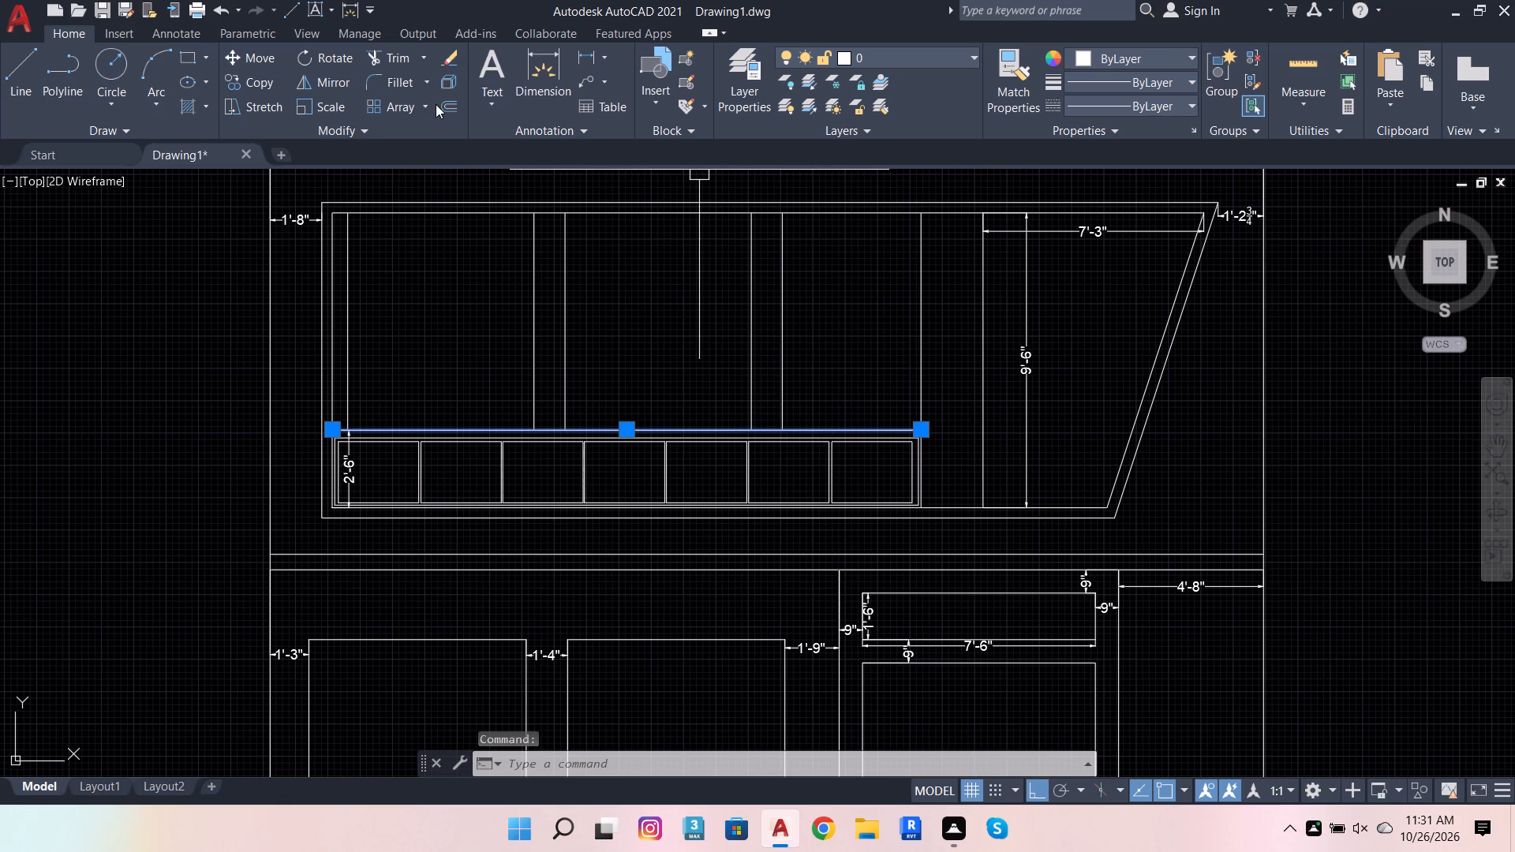
pyautogui.click(449, 110)
pyautogui.click(926, 434)
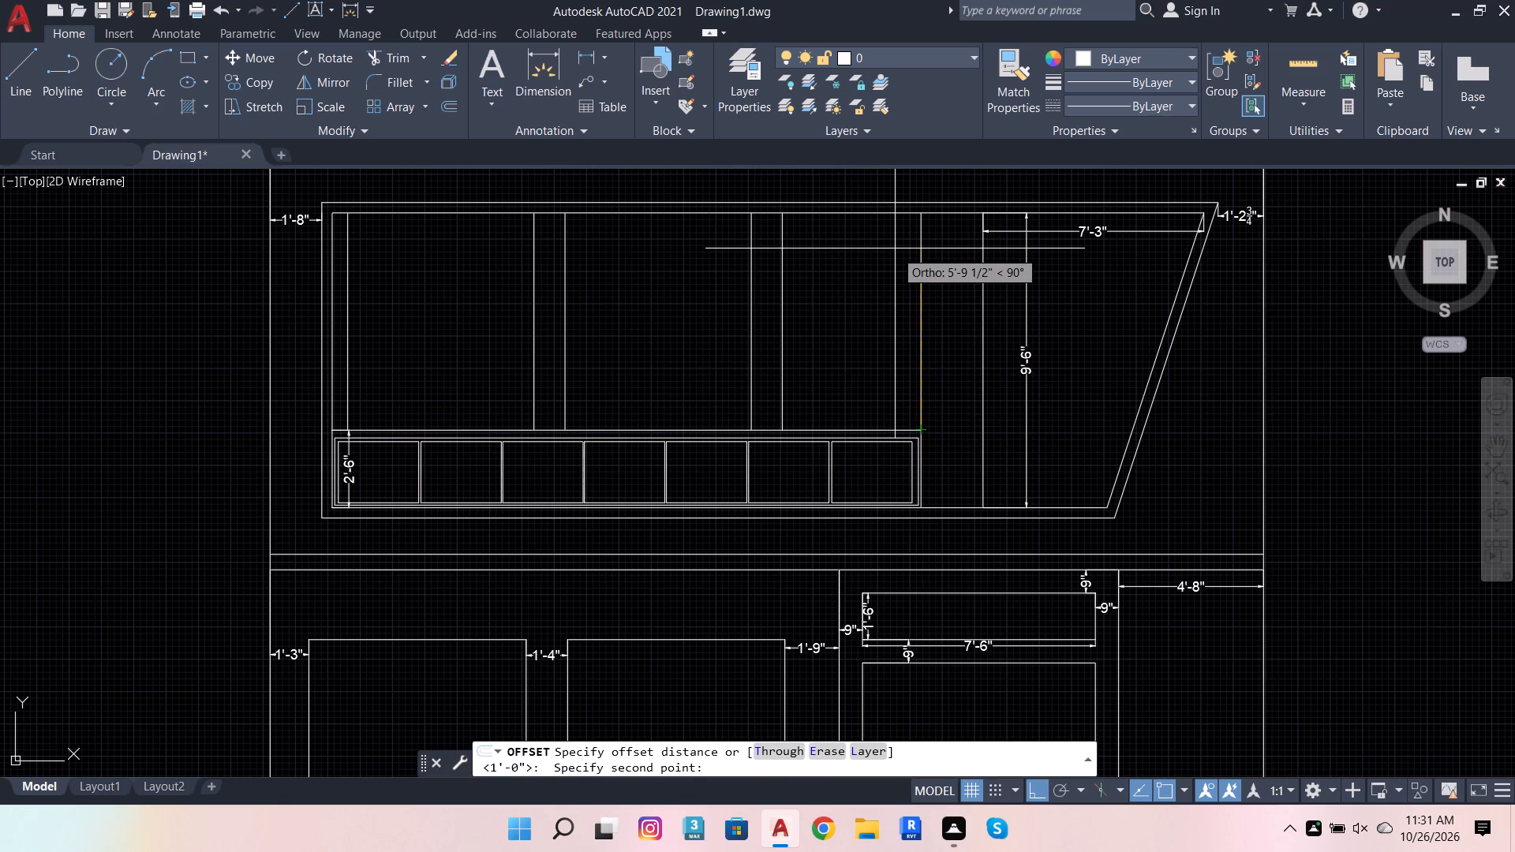
pyautogui.write("6'")
pyautogui.press('Return')
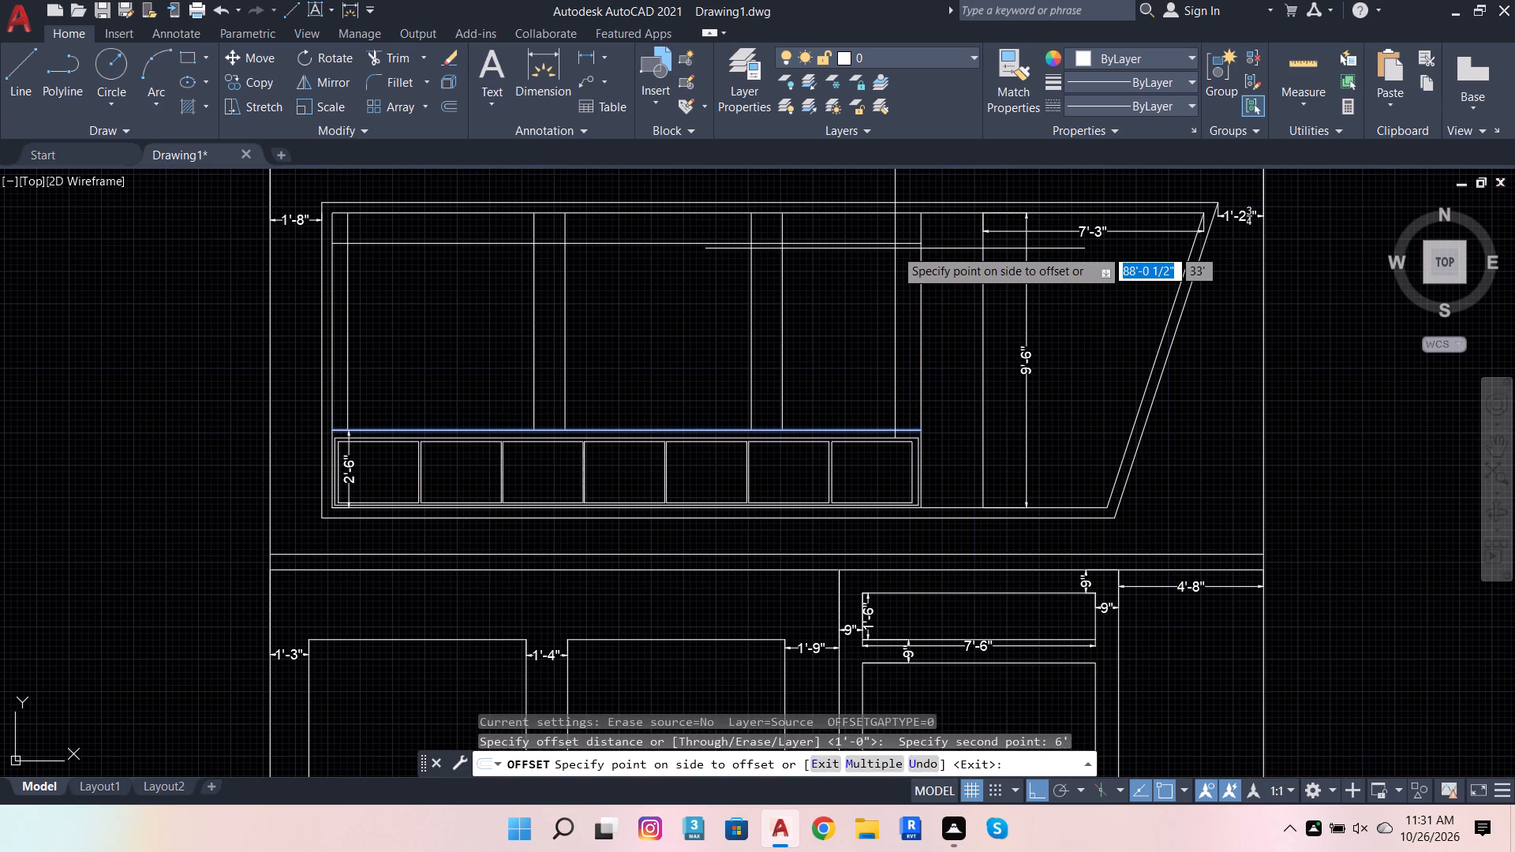
pyautogui.click(895, 248)
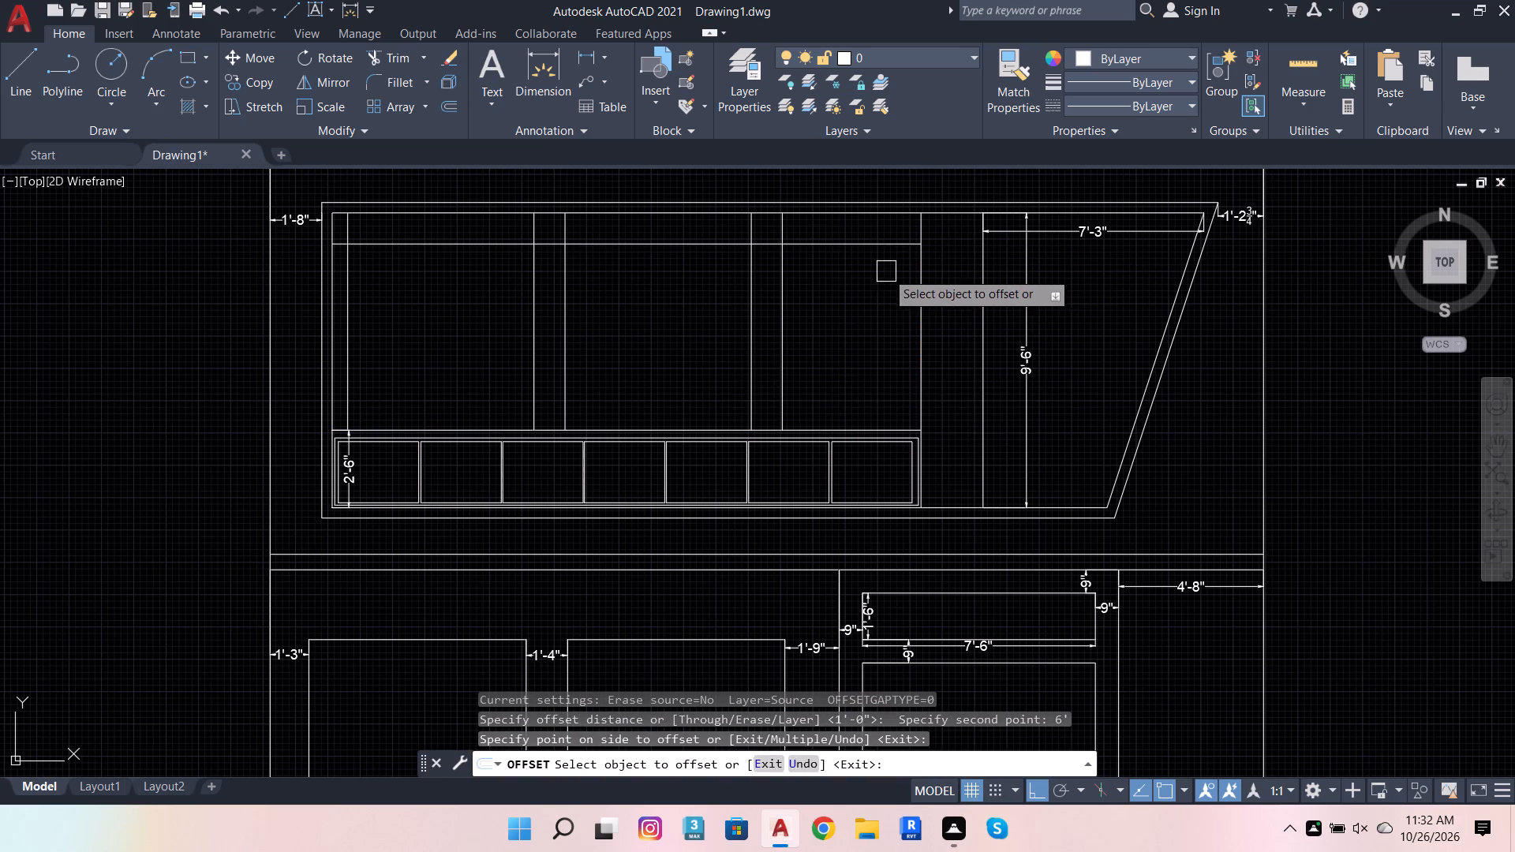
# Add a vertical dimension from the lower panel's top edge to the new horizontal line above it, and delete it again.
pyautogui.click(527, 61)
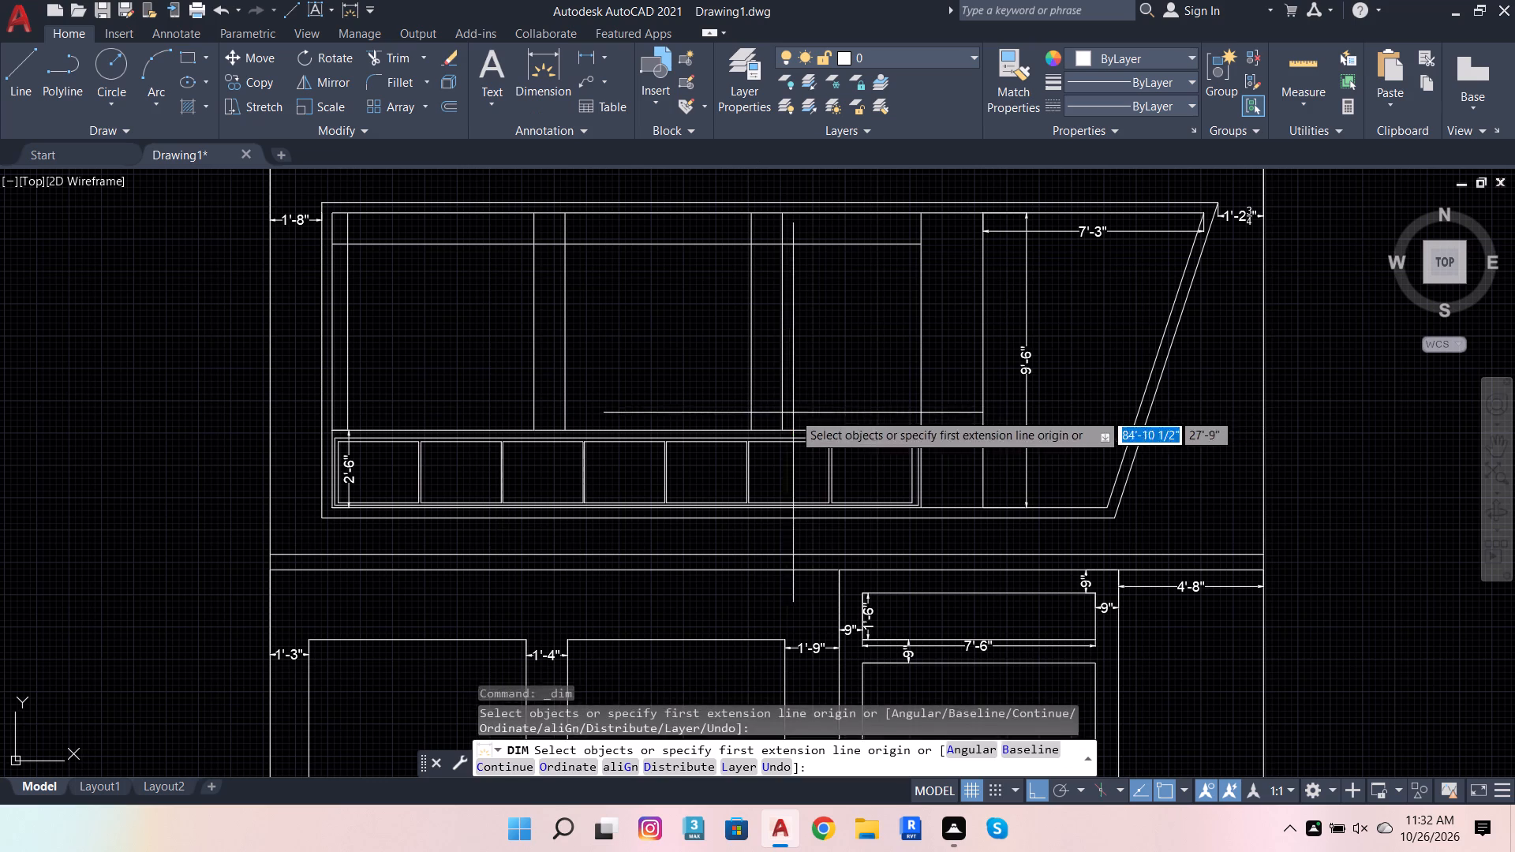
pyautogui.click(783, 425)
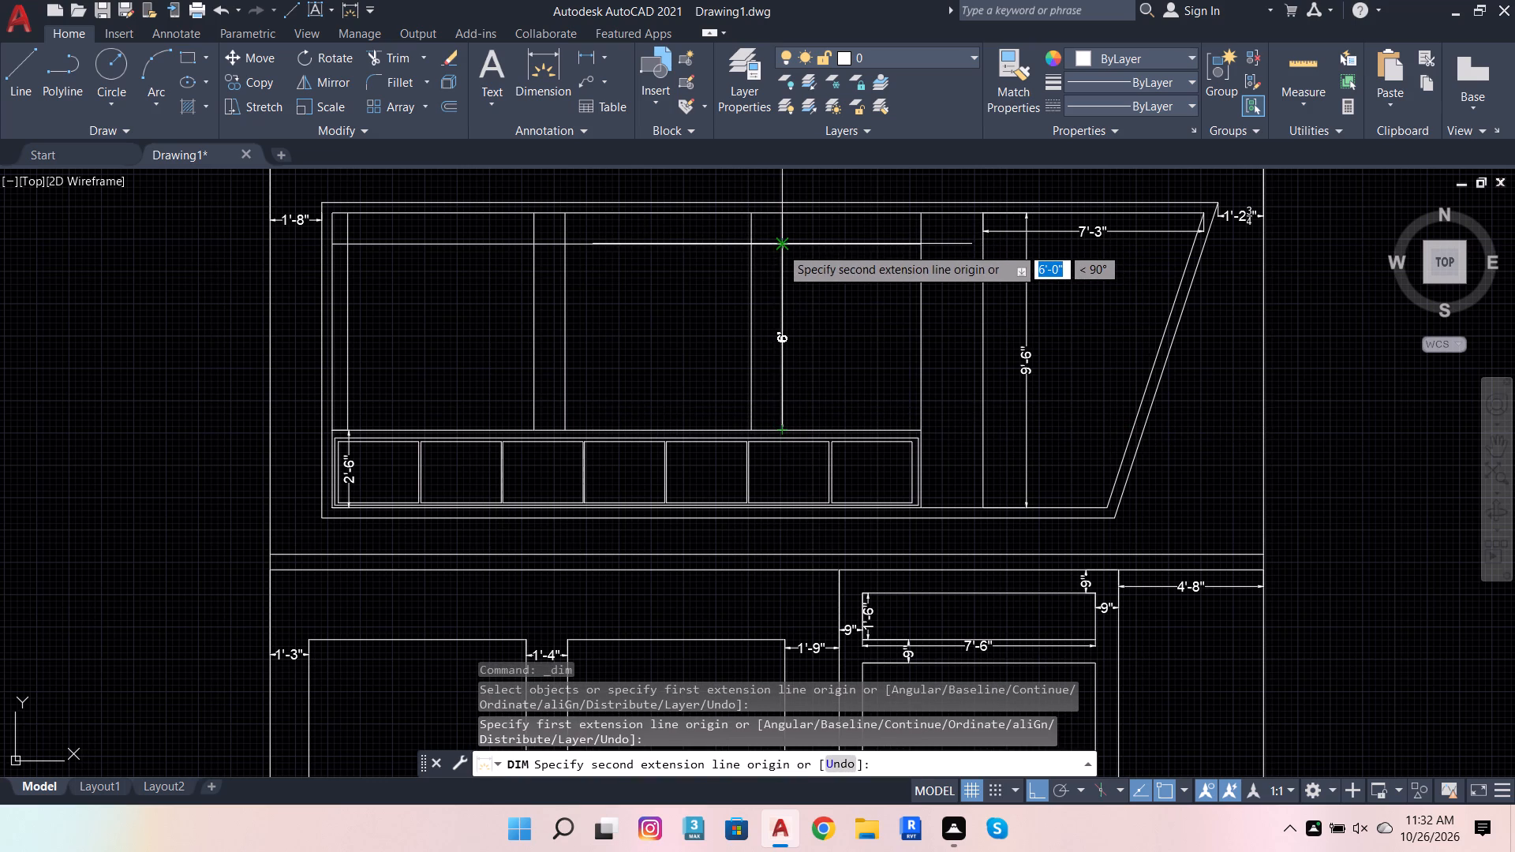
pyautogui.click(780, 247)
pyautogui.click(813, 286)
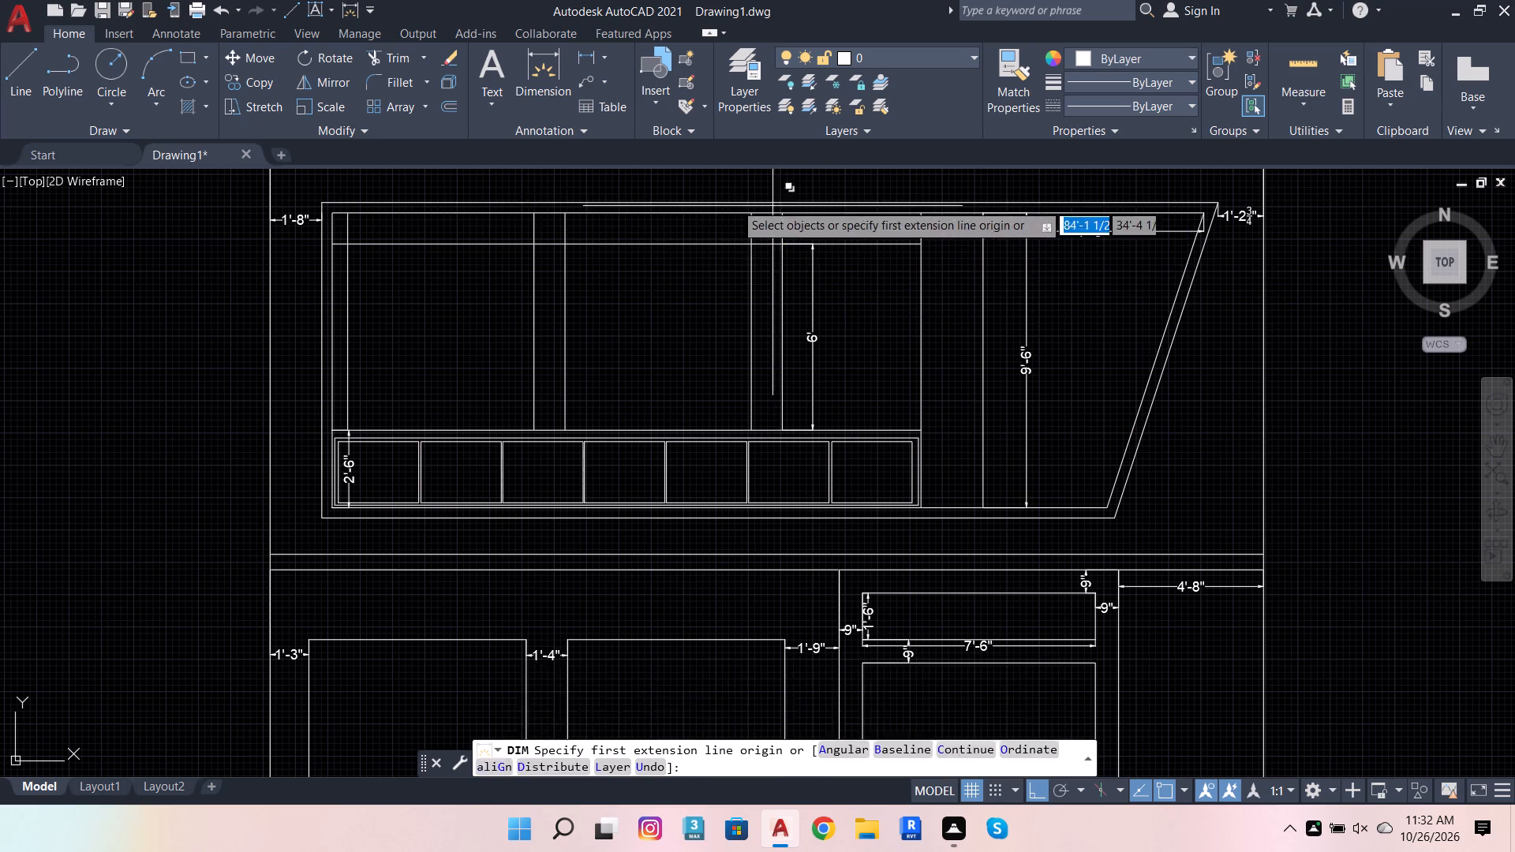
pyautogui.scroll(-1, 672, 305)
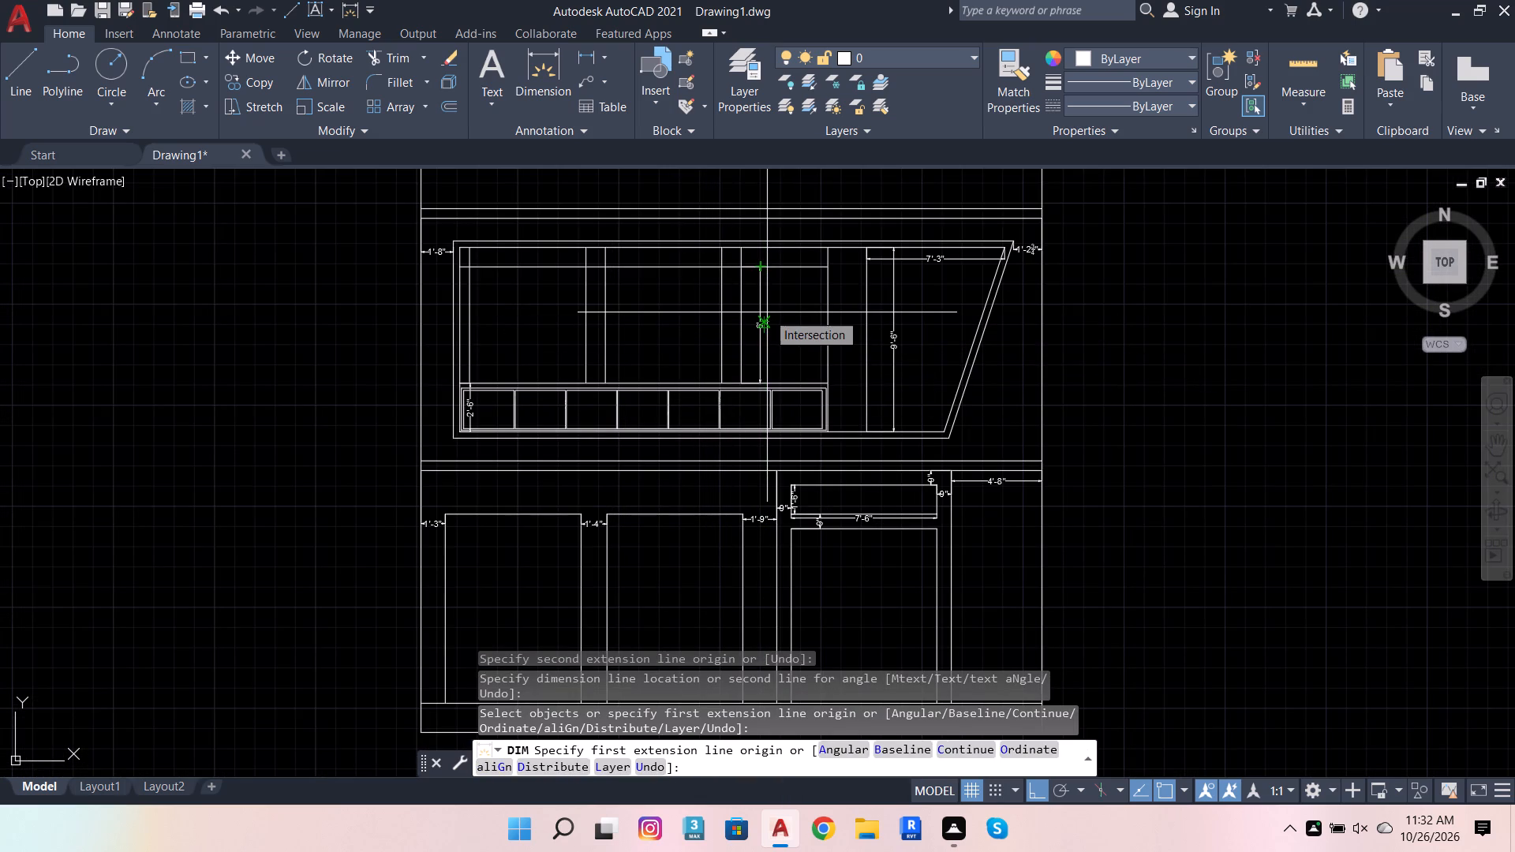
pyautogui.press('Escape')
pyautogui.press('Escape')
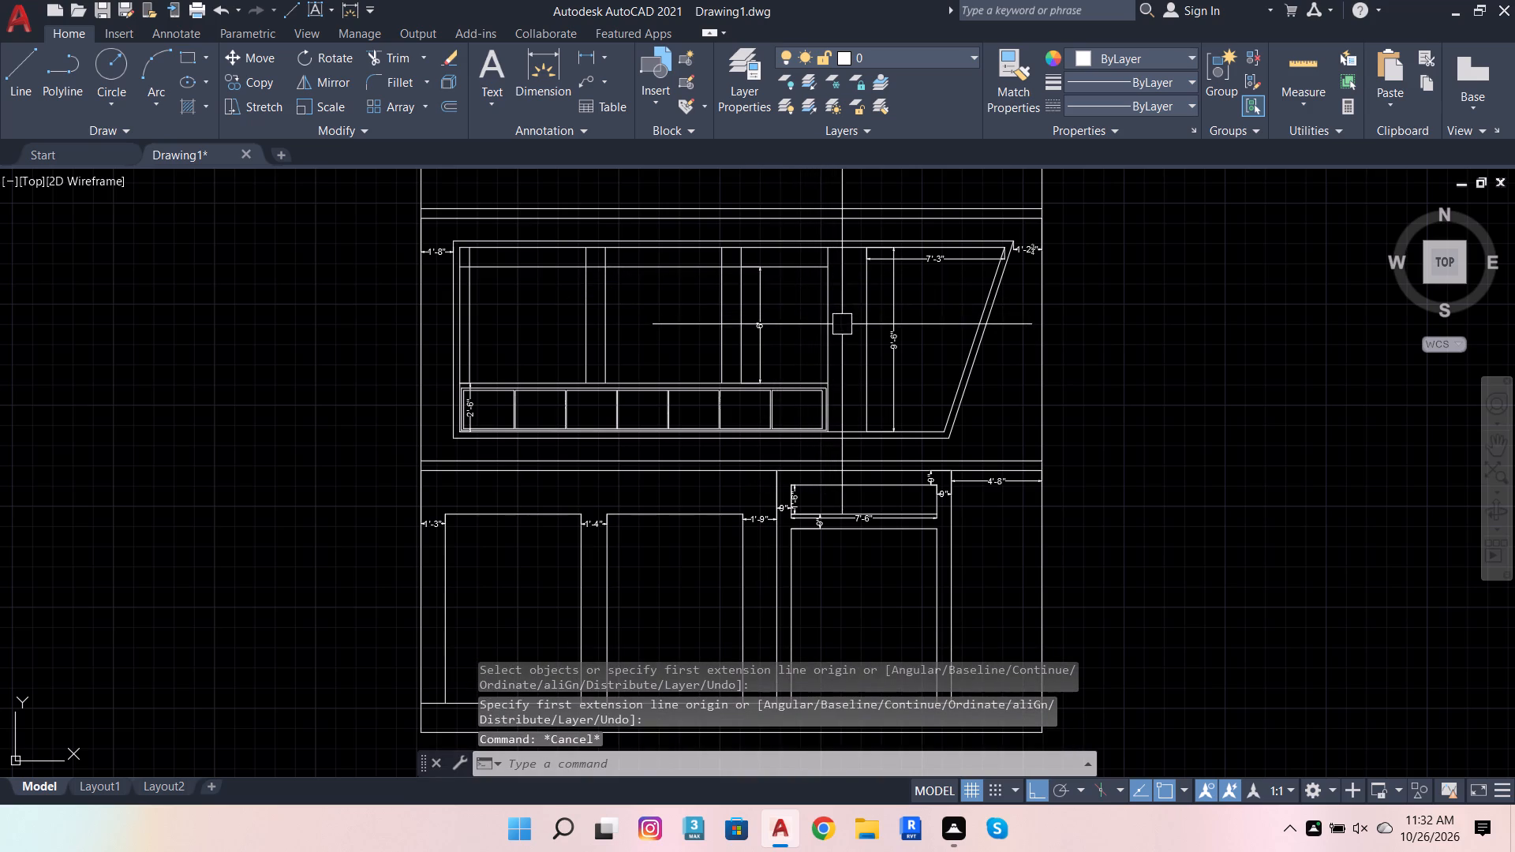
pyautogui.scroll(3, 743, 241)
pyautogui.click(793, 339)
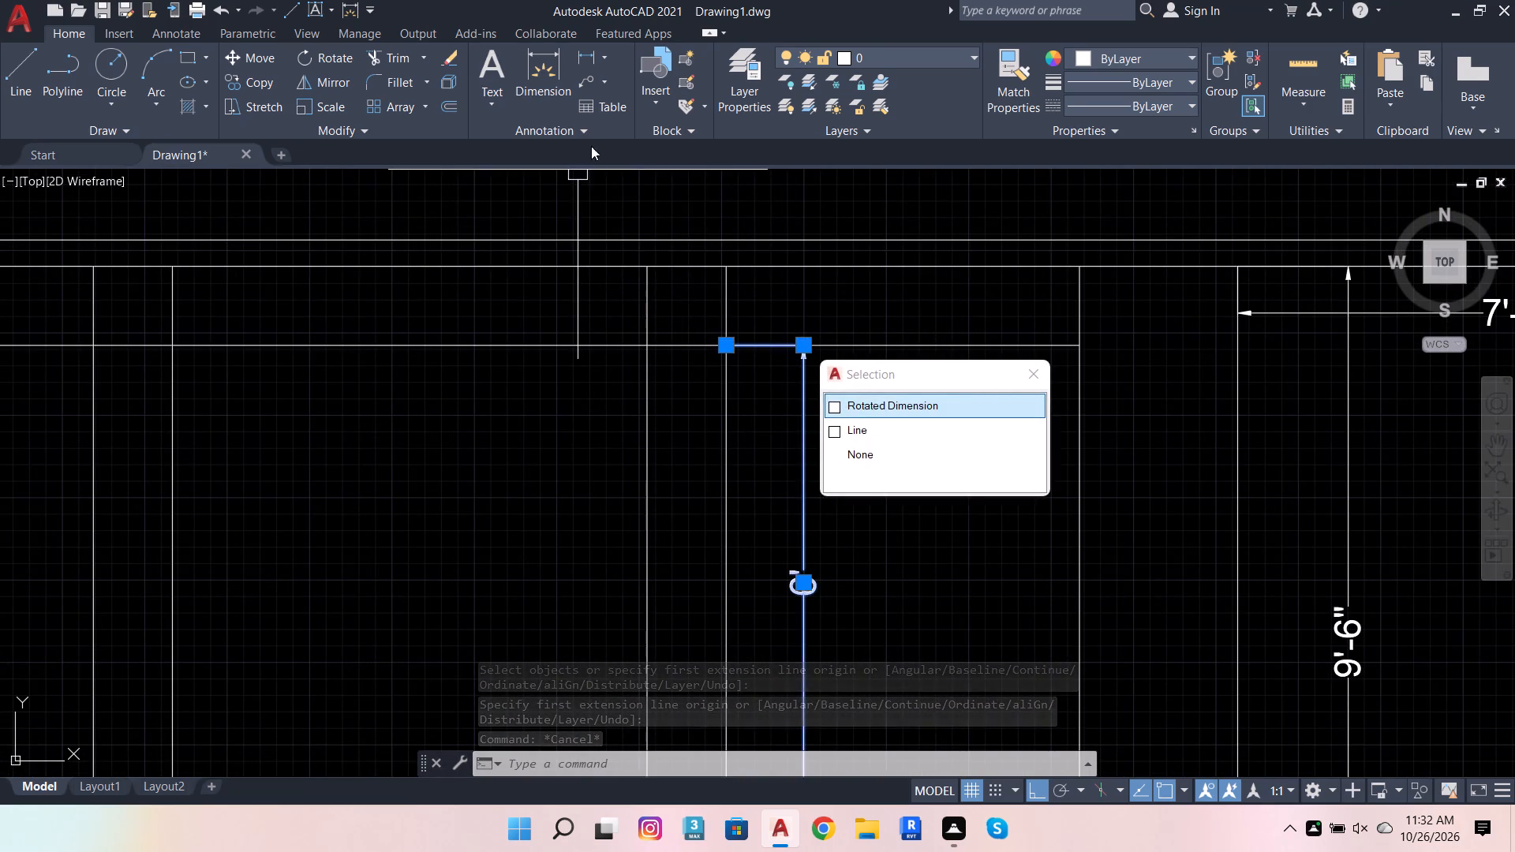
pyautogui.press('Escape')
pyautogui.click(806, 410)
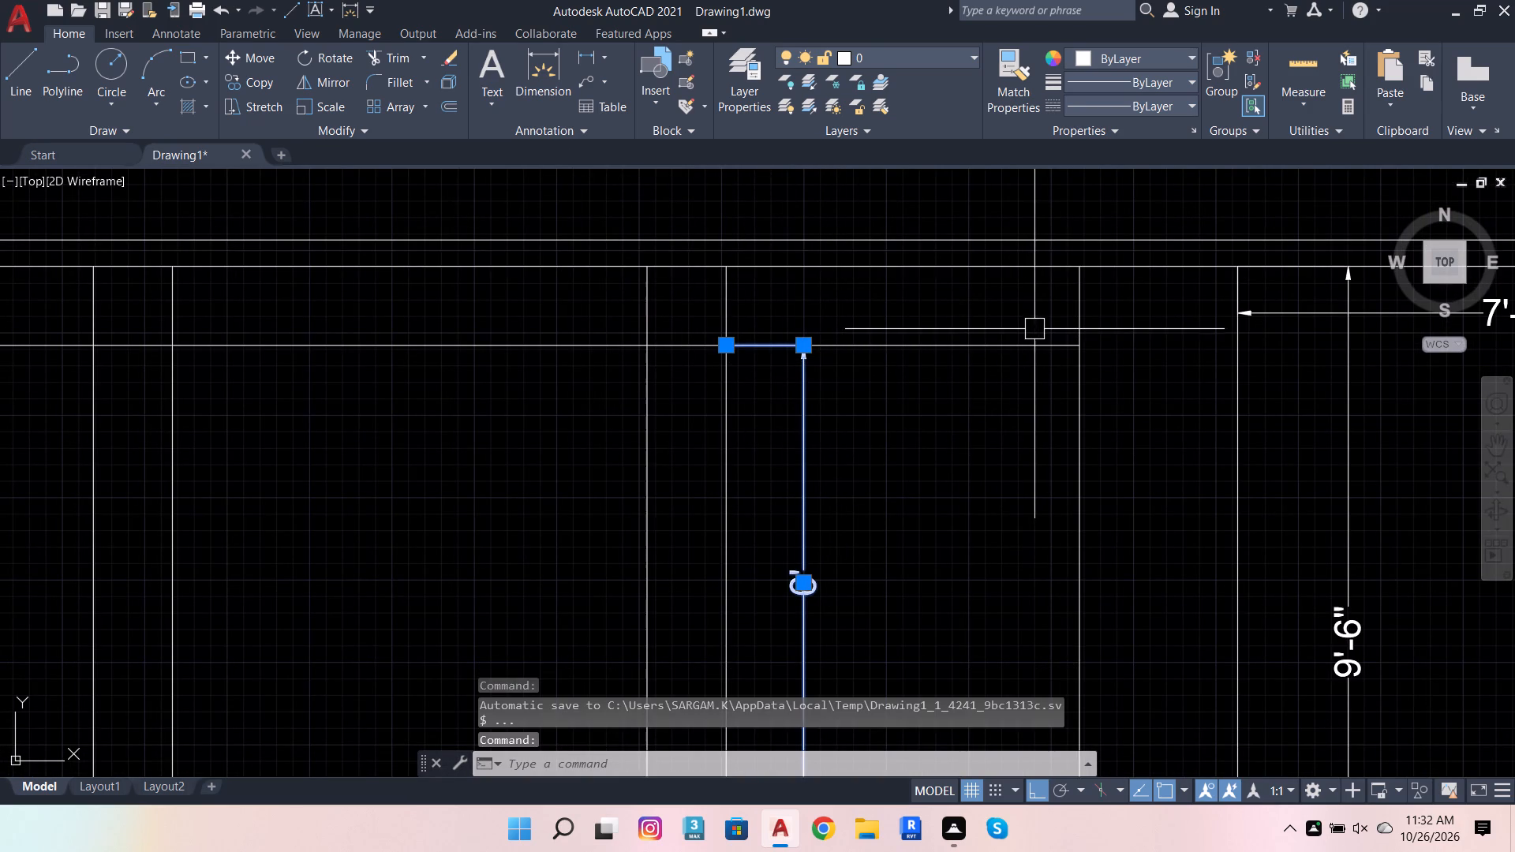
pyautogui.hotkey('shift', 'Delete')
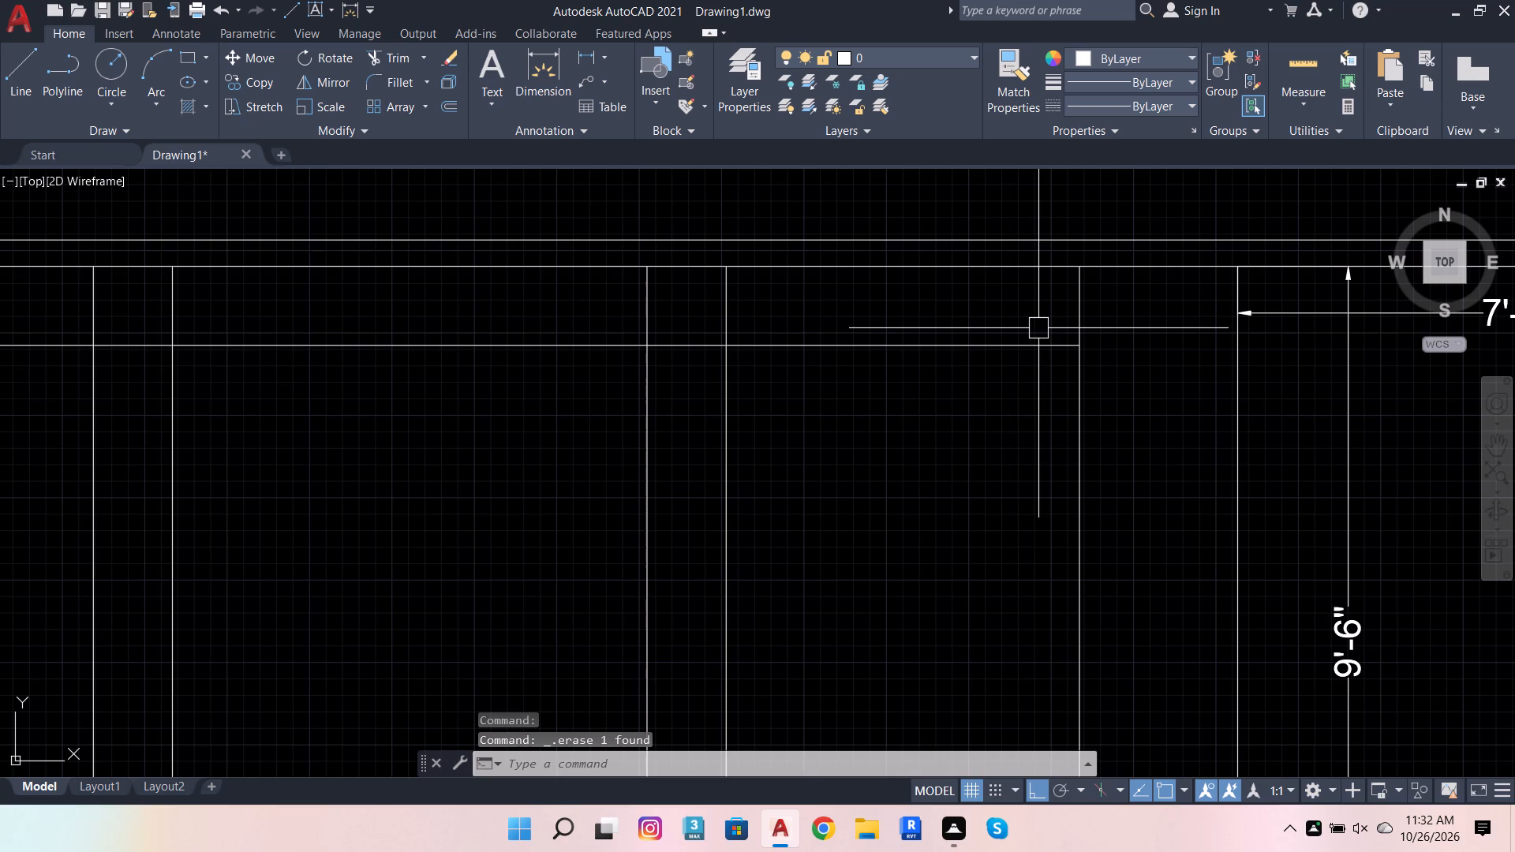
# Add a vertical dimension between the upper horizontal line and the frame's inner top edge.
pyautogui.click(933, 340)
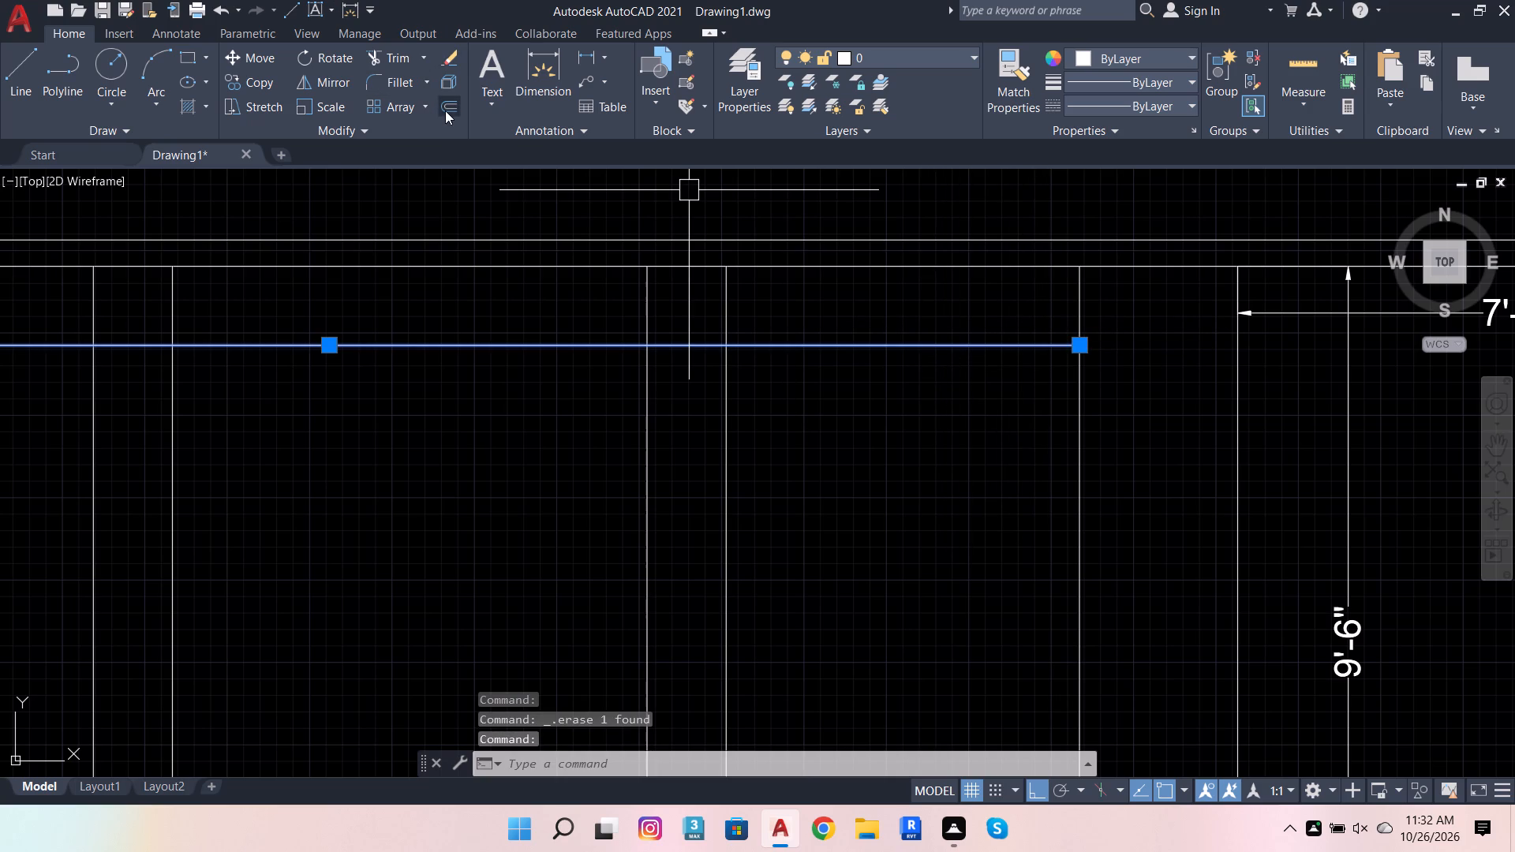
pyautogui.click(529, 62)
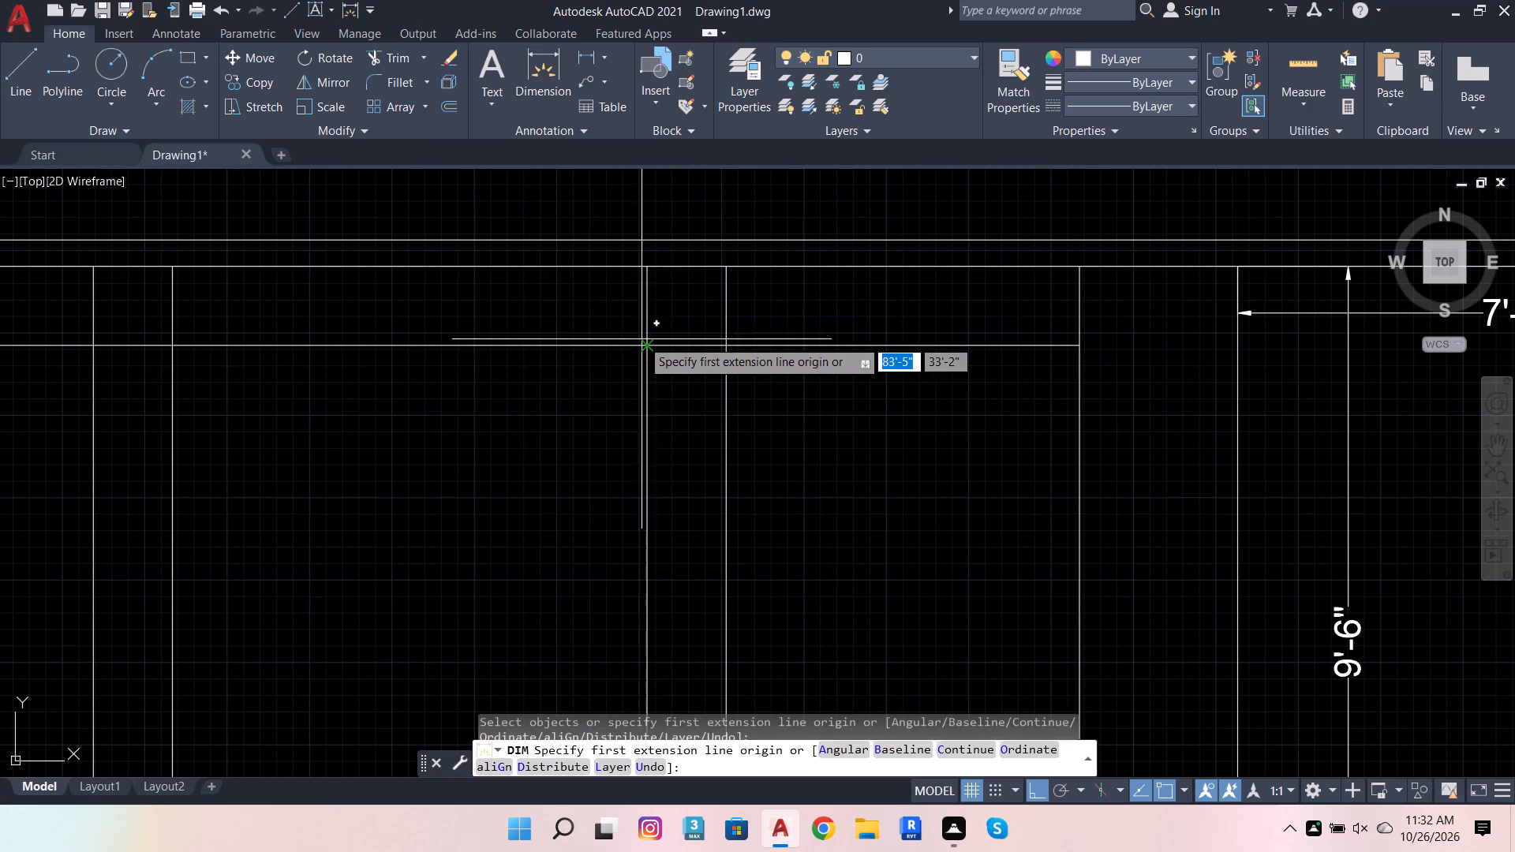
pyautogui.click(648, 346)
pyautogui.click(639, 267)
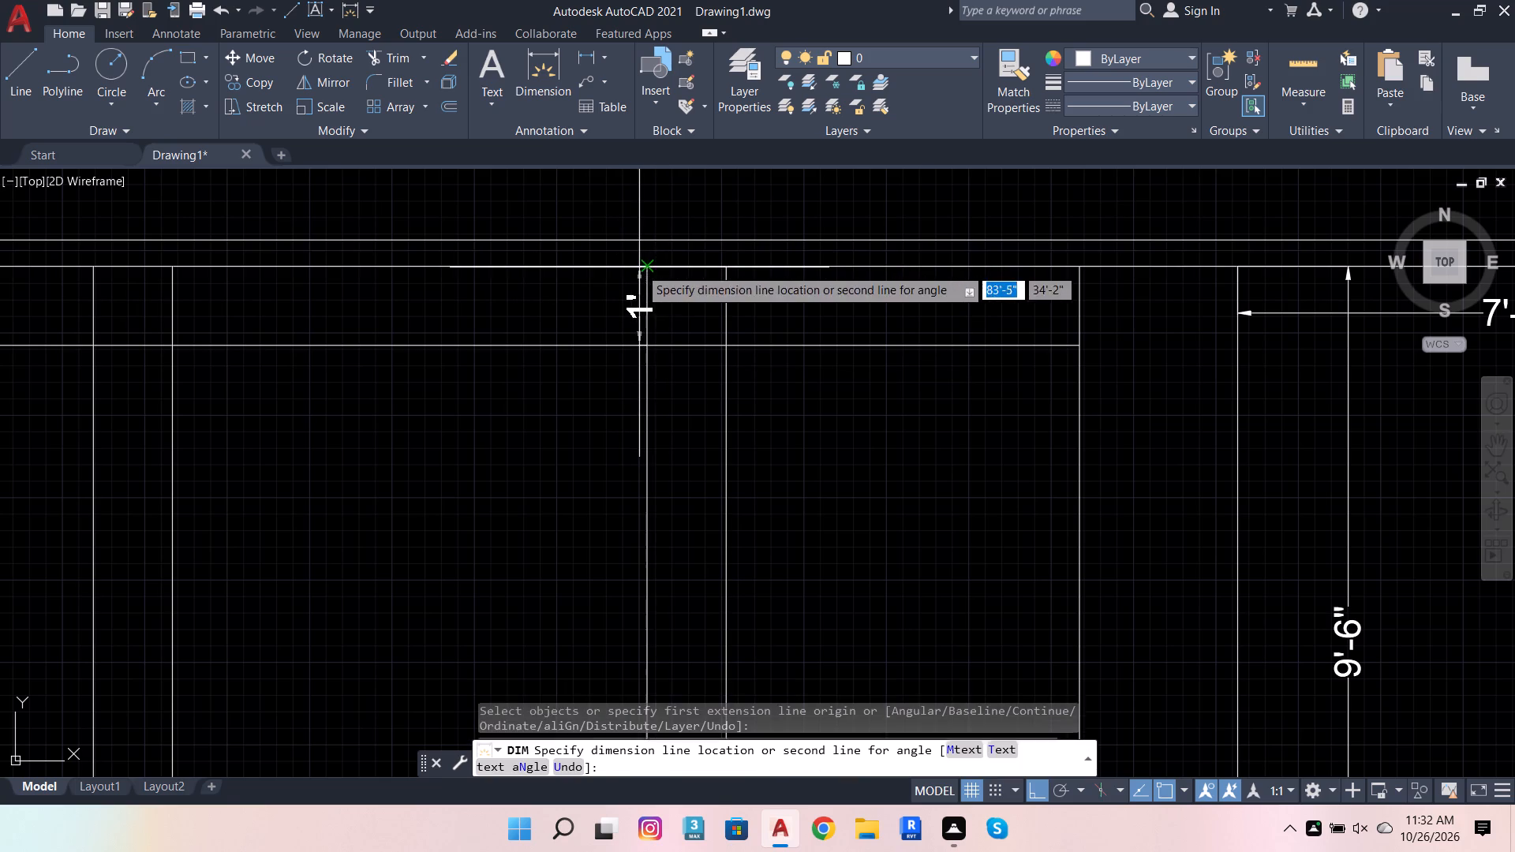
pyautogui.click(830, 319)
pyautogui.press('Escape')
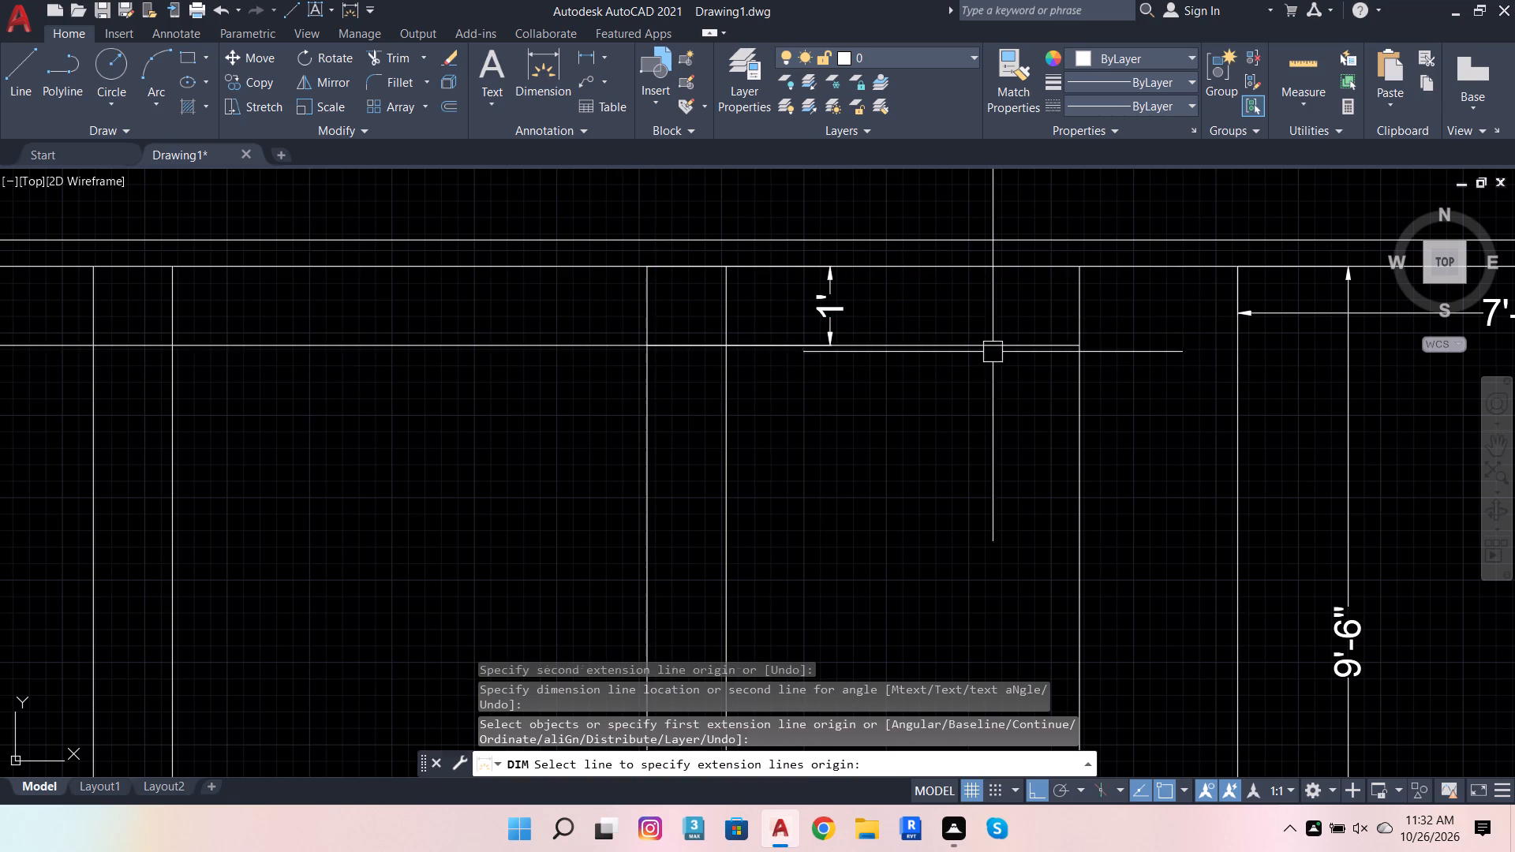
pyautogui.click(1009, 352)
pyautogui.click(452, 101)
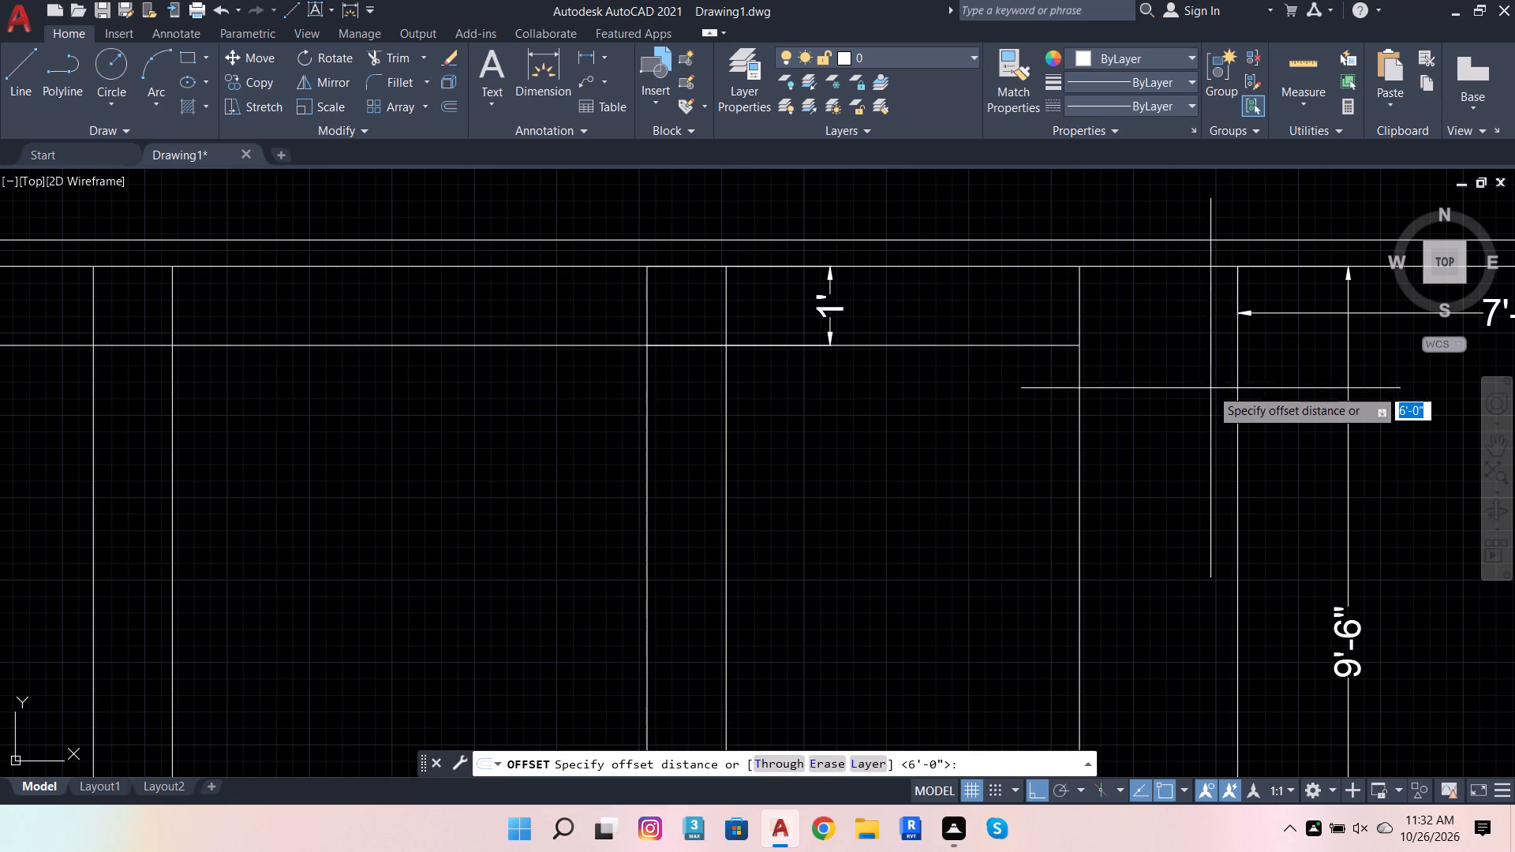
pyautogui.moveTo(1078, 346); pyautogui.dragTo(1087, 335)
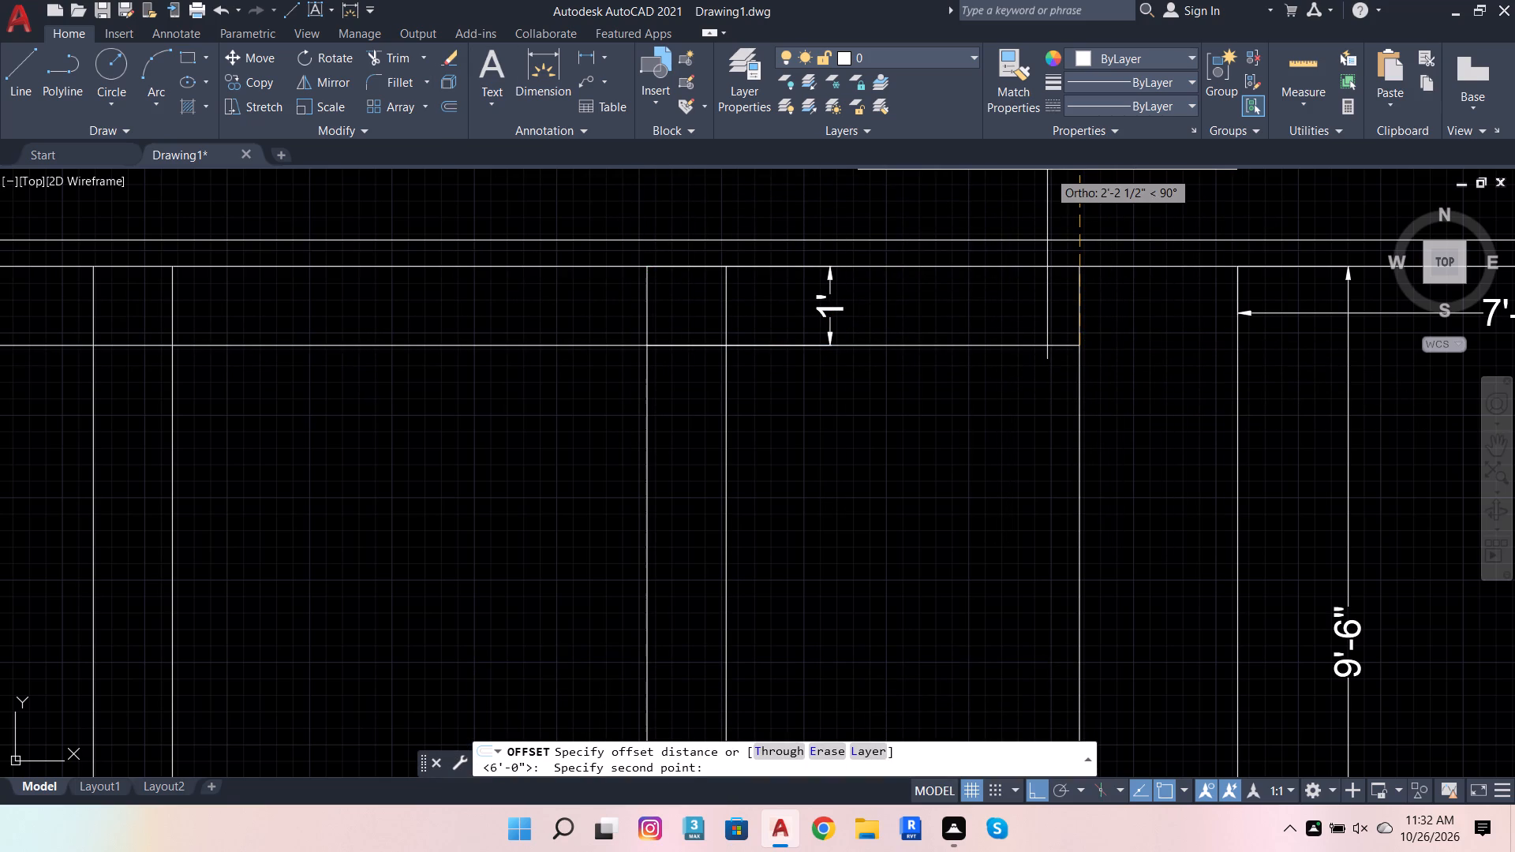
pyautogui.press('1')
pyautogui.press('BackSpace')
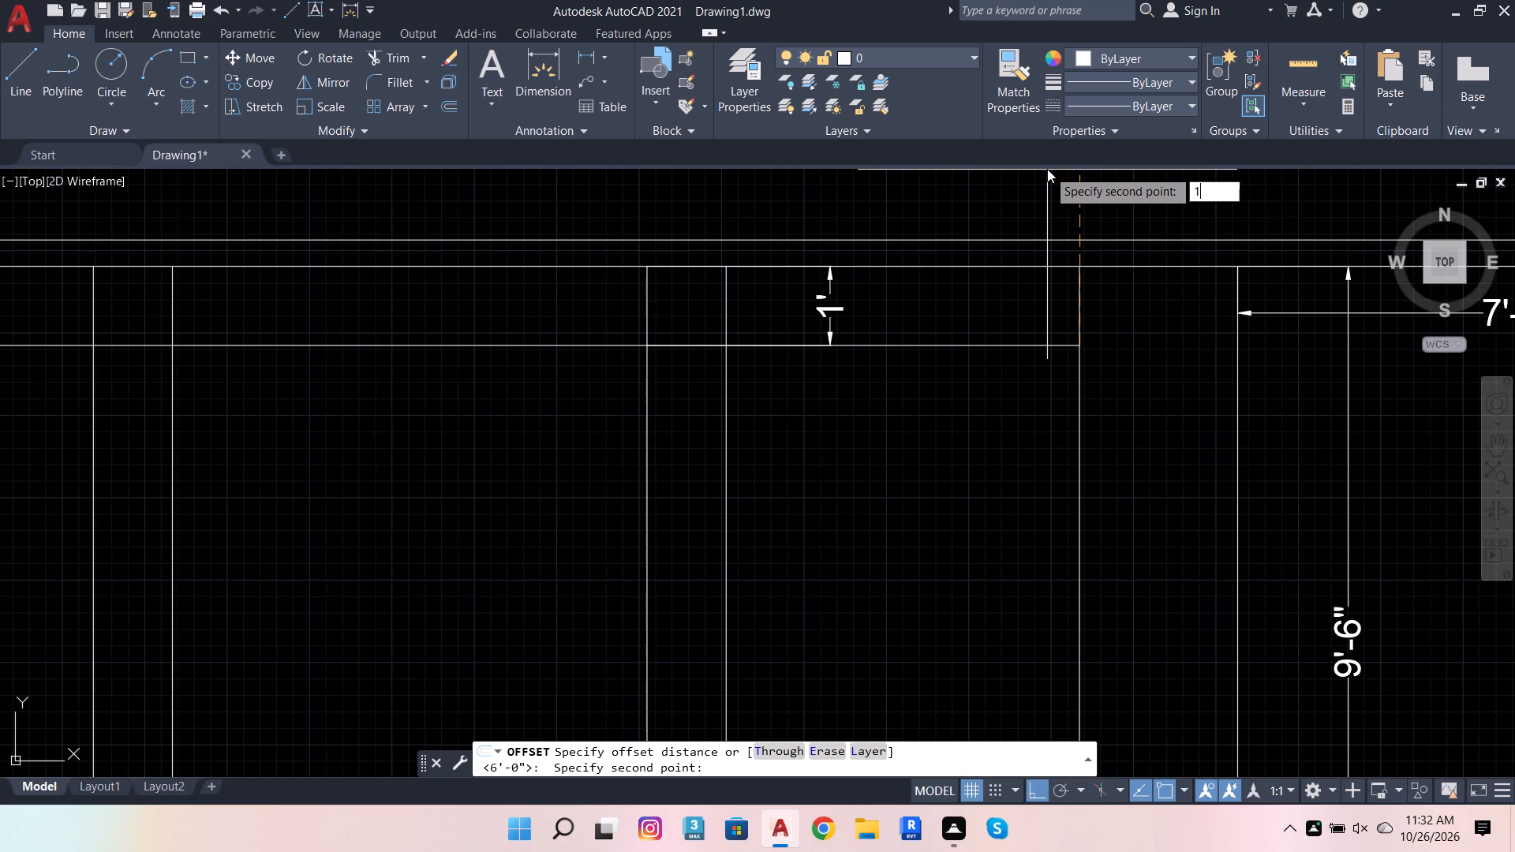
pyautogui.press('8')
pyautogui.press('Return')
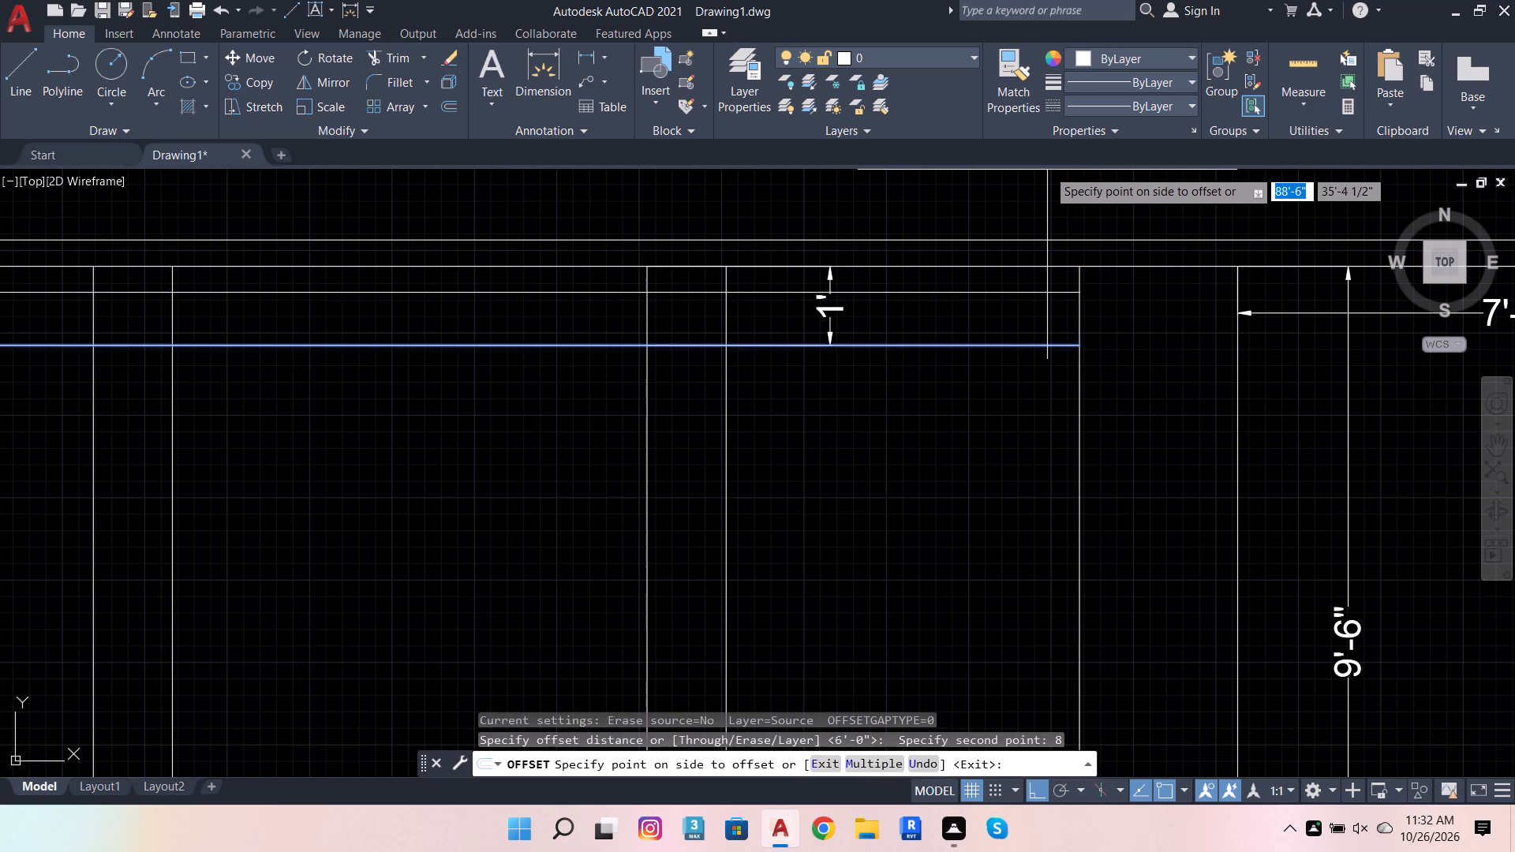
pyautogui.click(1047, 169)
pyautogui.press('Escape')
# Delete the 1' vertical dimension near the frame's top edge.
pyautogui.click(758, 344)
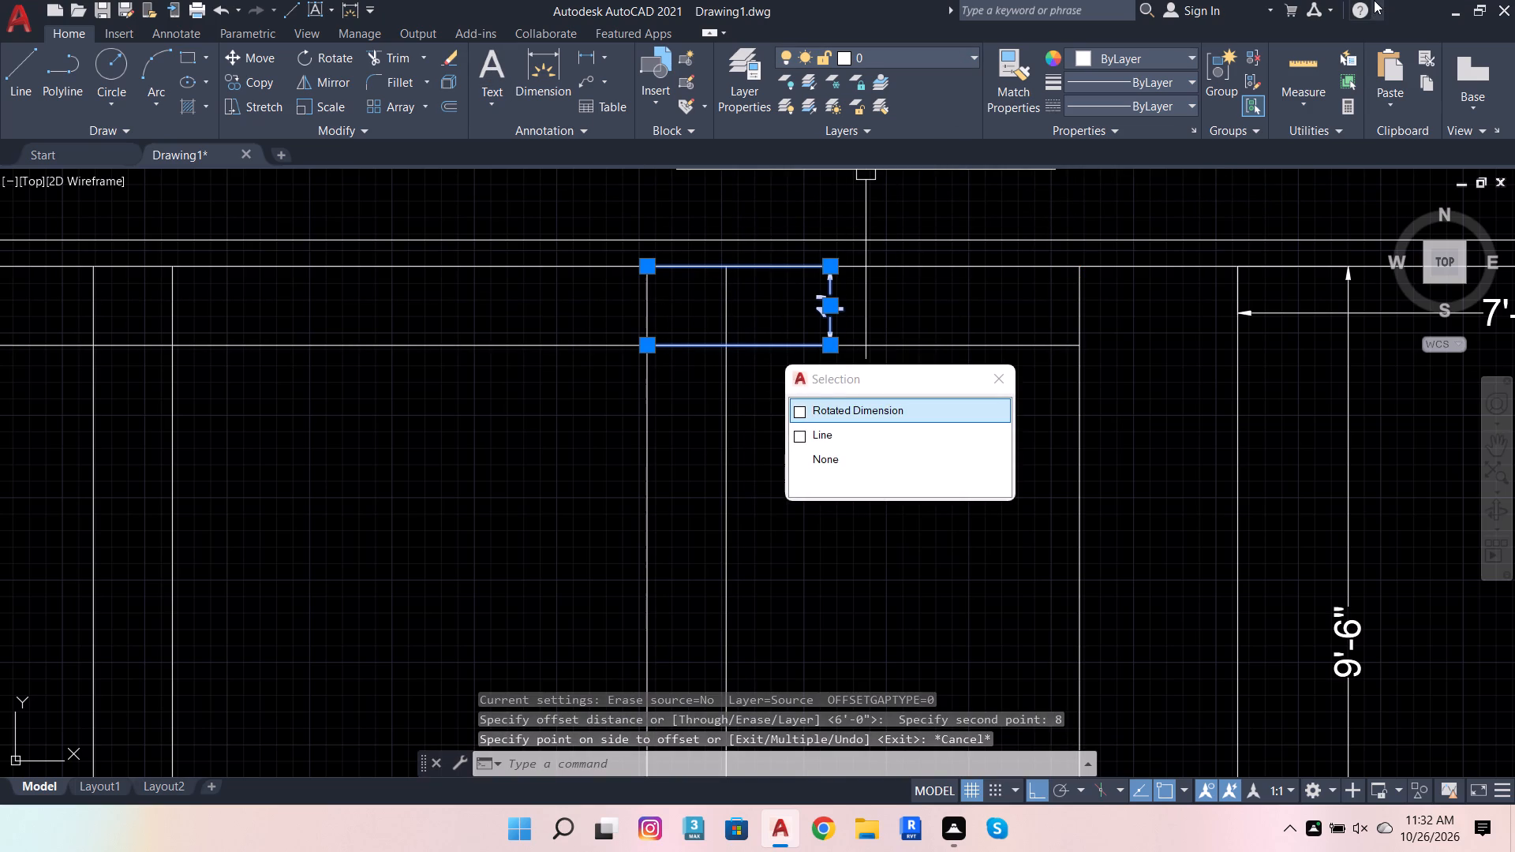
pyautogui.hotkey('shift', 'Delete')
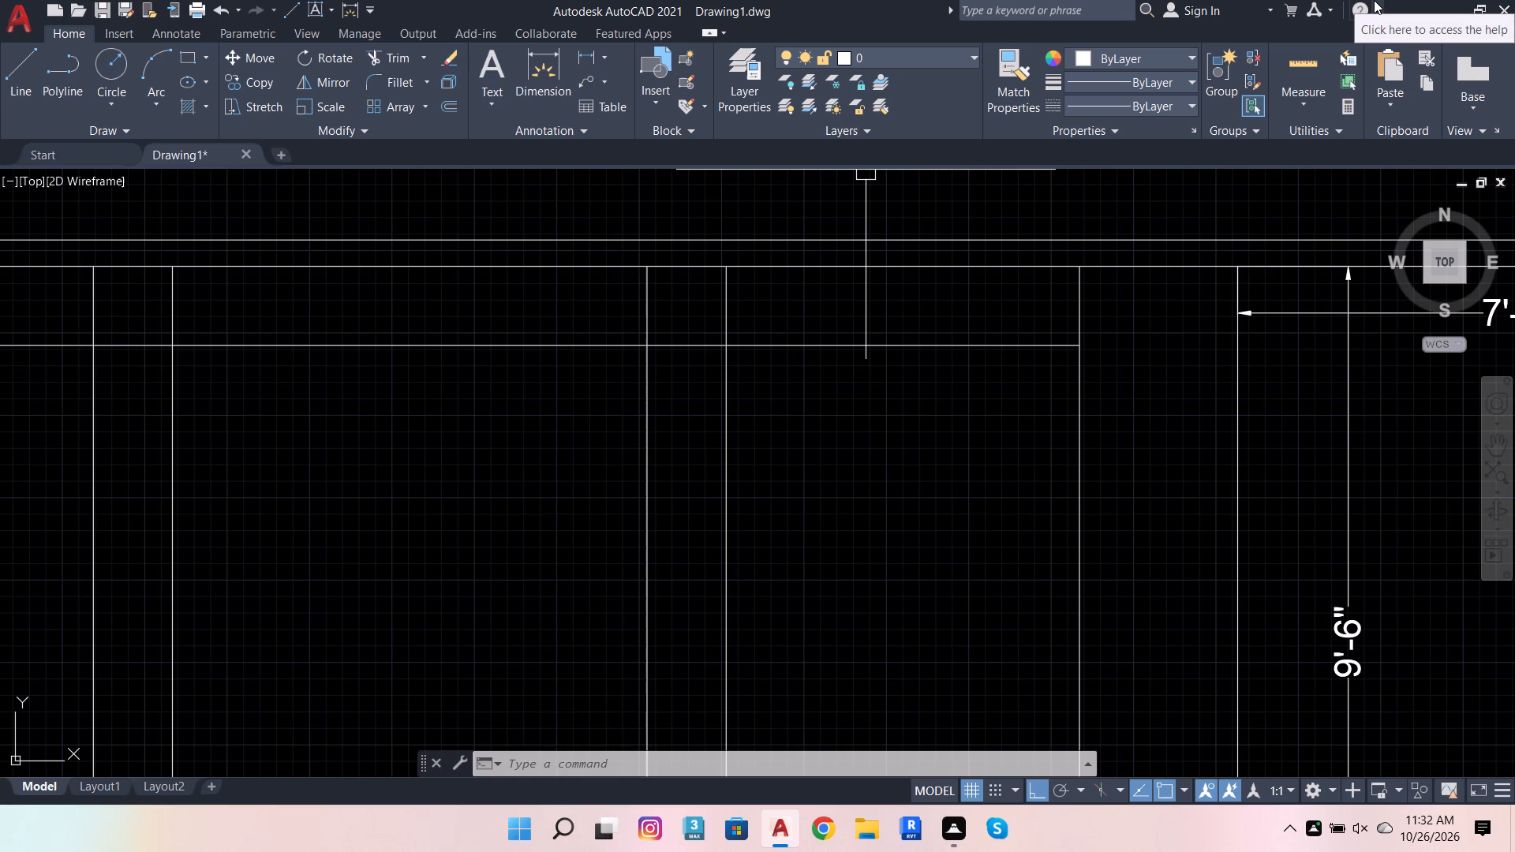
# Offset the upper horizontal line 8" upward, towards the frame's inner top edge.
pyautogui.click(987, 360)
pyautogui.click(952, 305)
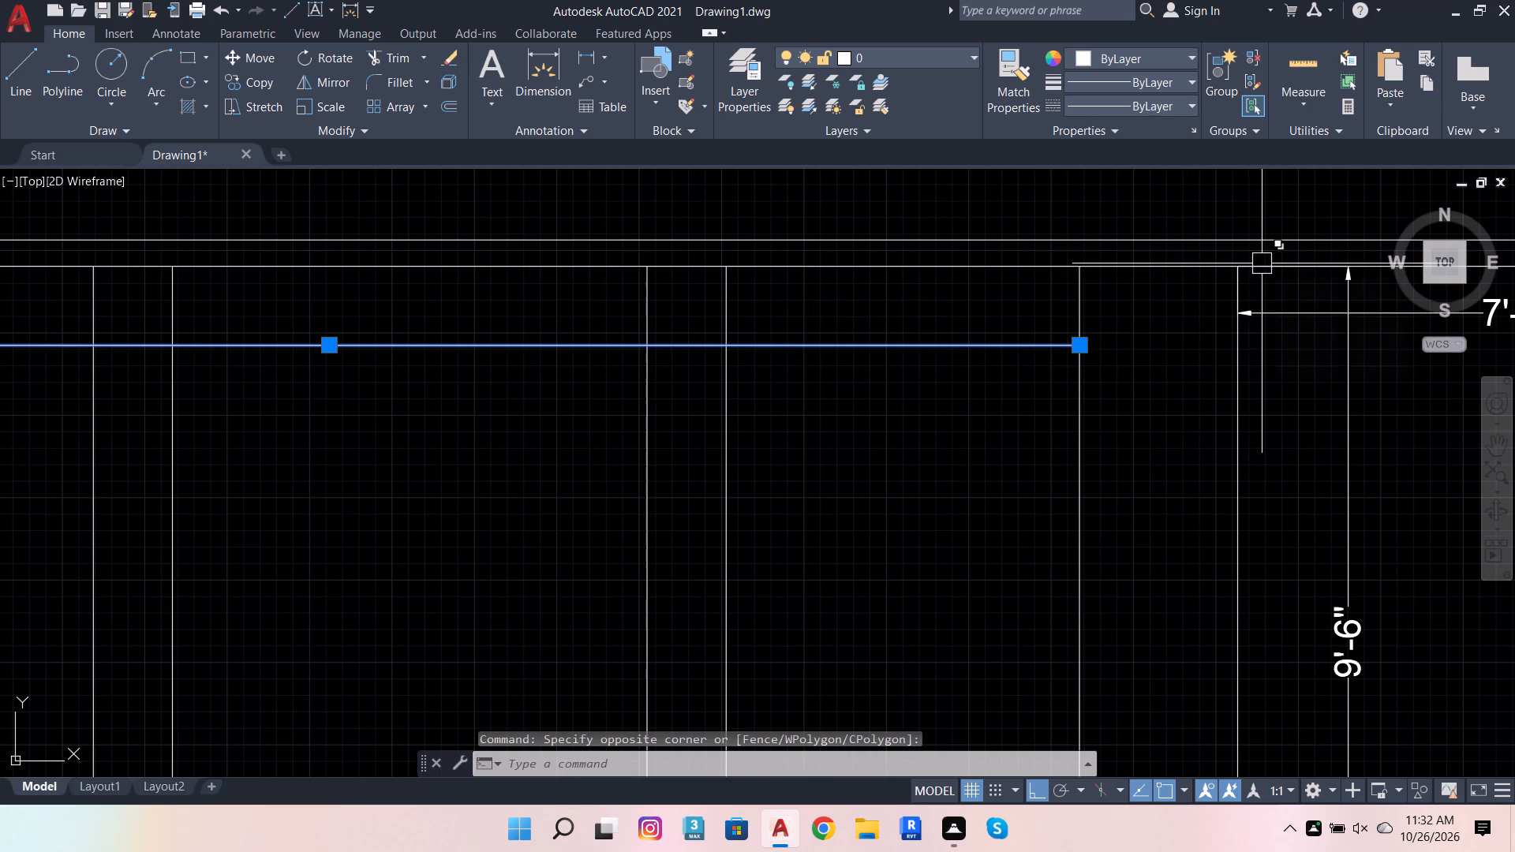
pyautogui.press('o')
pyautogui.press('Return')
pyautogui.click(1076, 343)
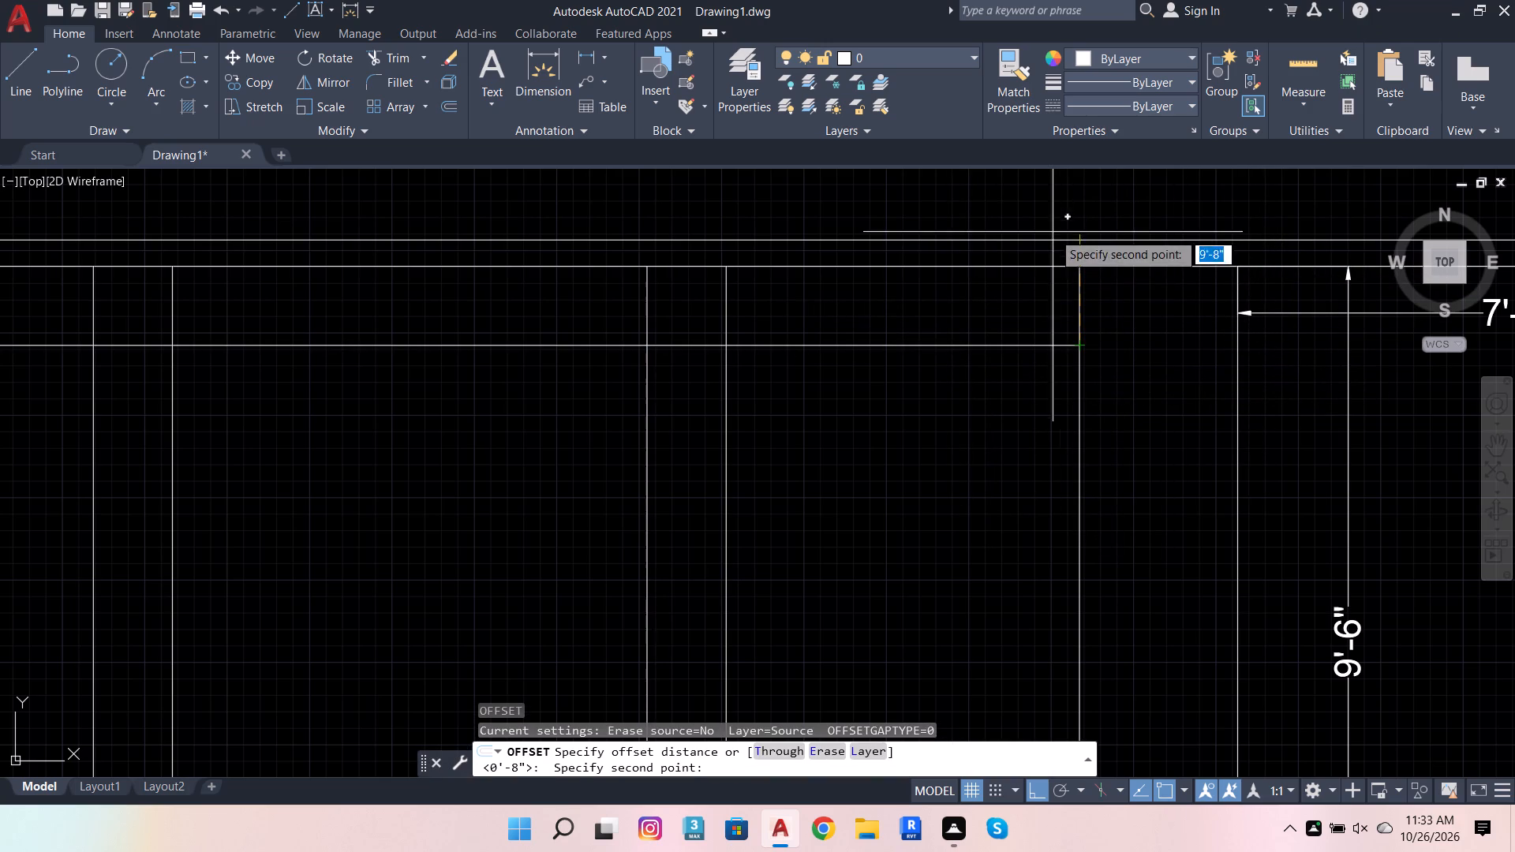
pyautogui.press('8')
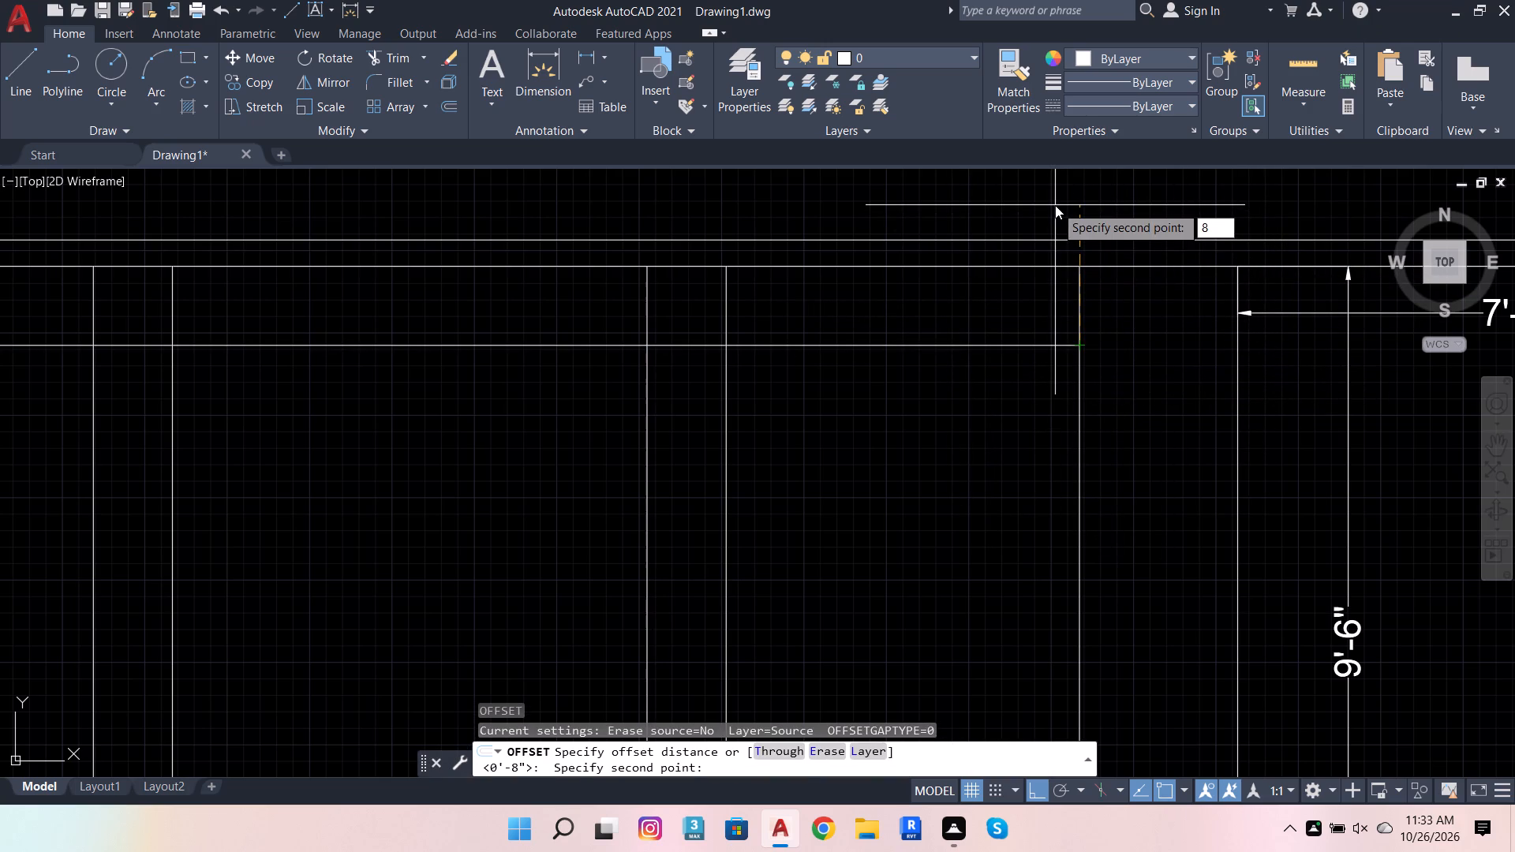
pyautogui.press('Return')
pyautogui.click(1055, 205)
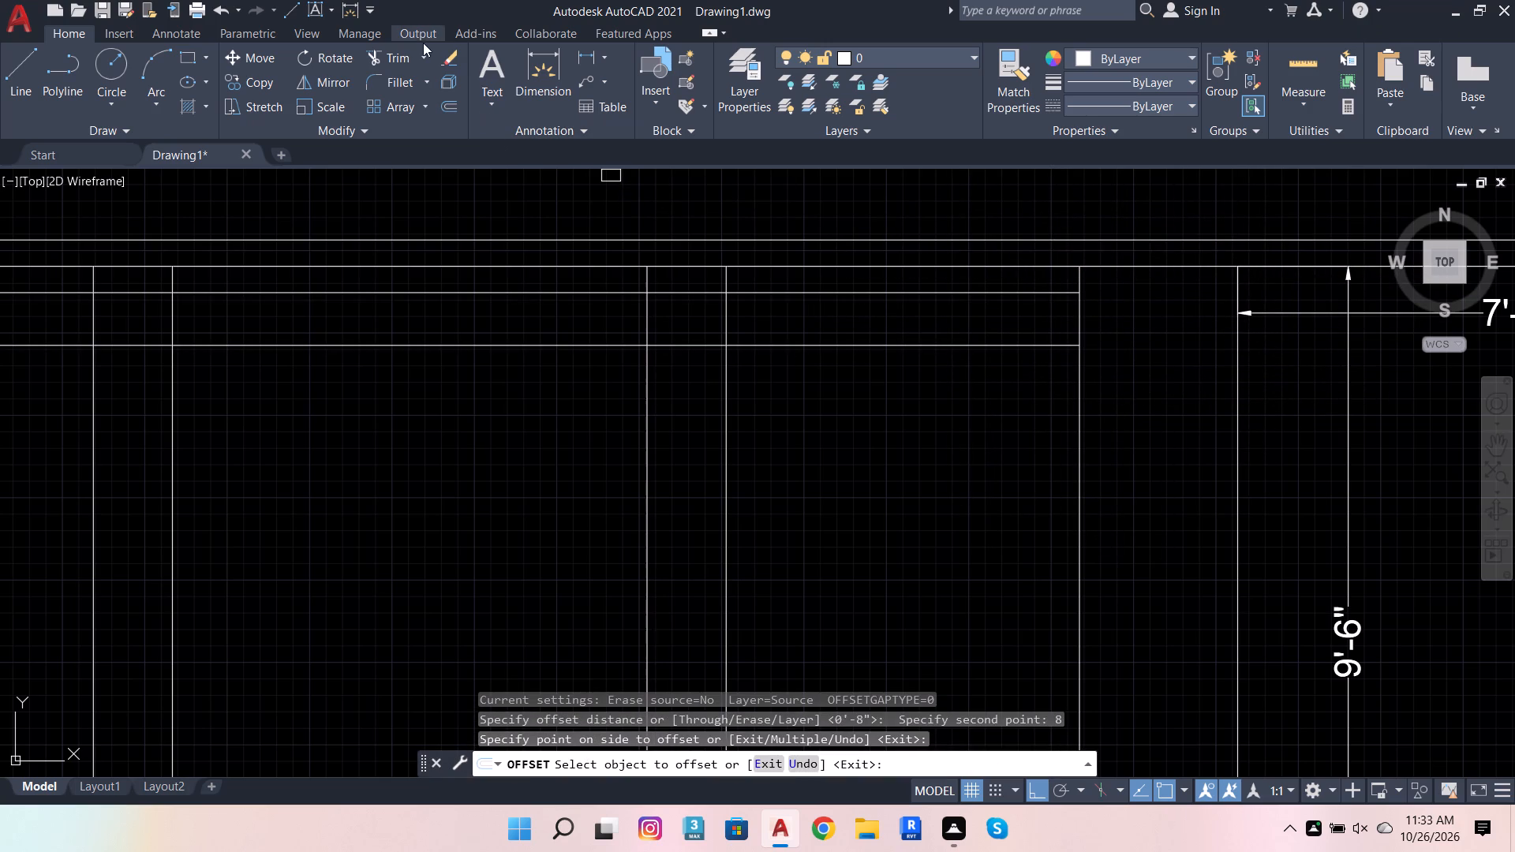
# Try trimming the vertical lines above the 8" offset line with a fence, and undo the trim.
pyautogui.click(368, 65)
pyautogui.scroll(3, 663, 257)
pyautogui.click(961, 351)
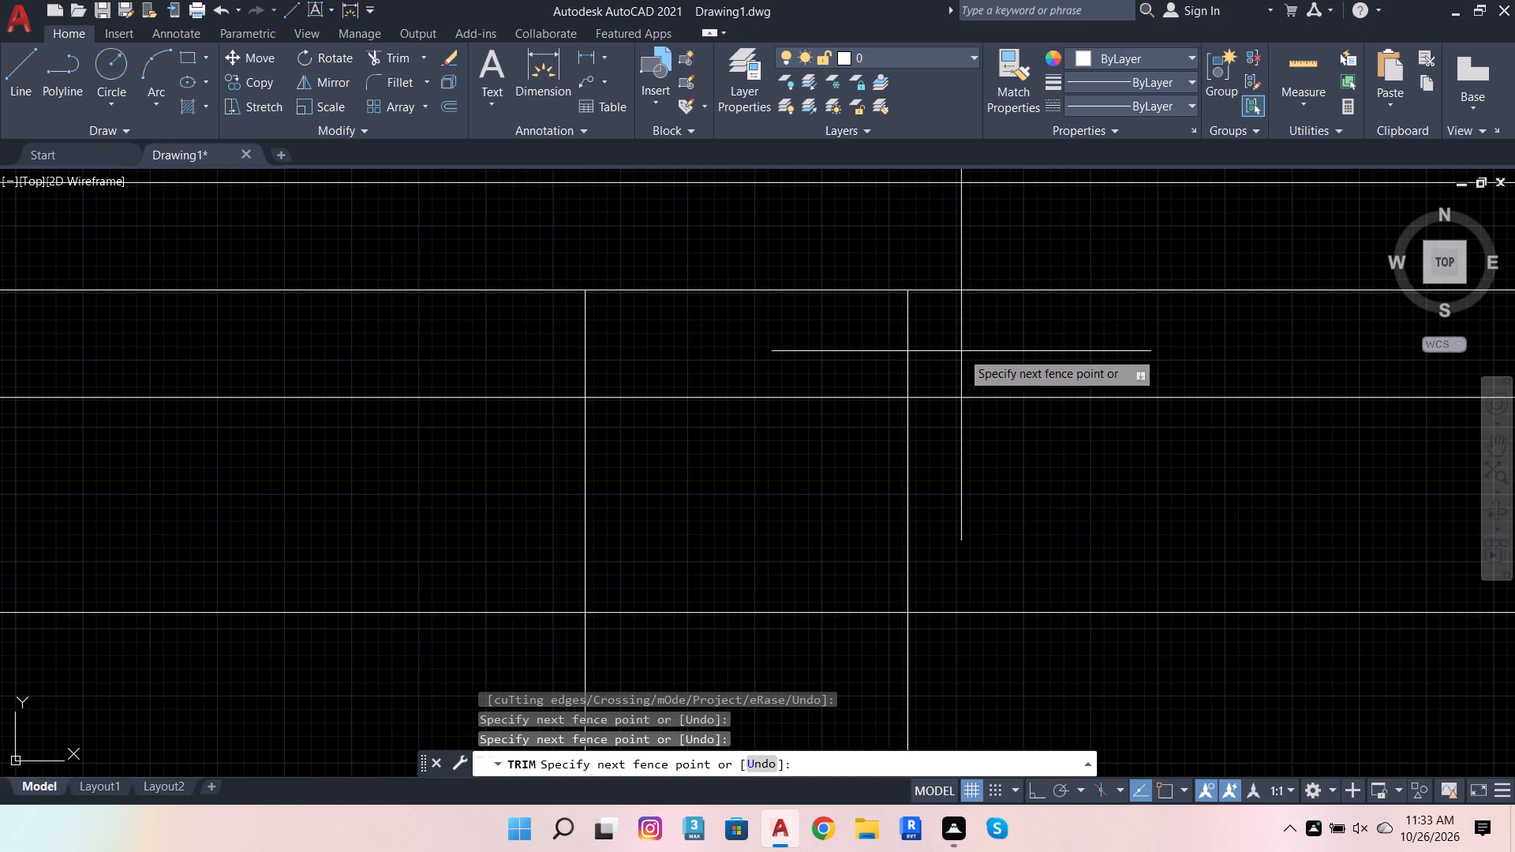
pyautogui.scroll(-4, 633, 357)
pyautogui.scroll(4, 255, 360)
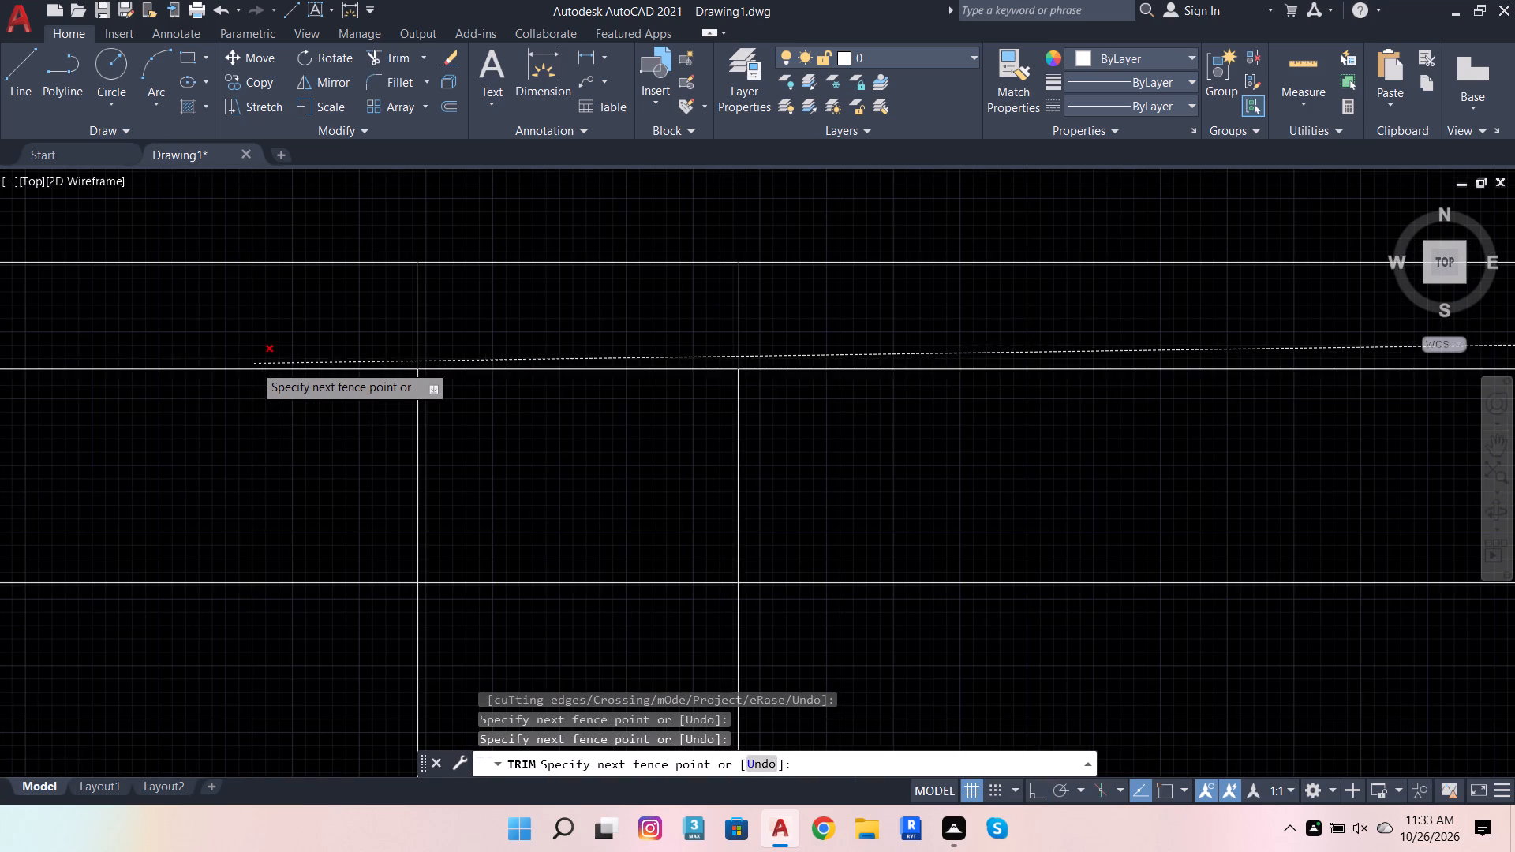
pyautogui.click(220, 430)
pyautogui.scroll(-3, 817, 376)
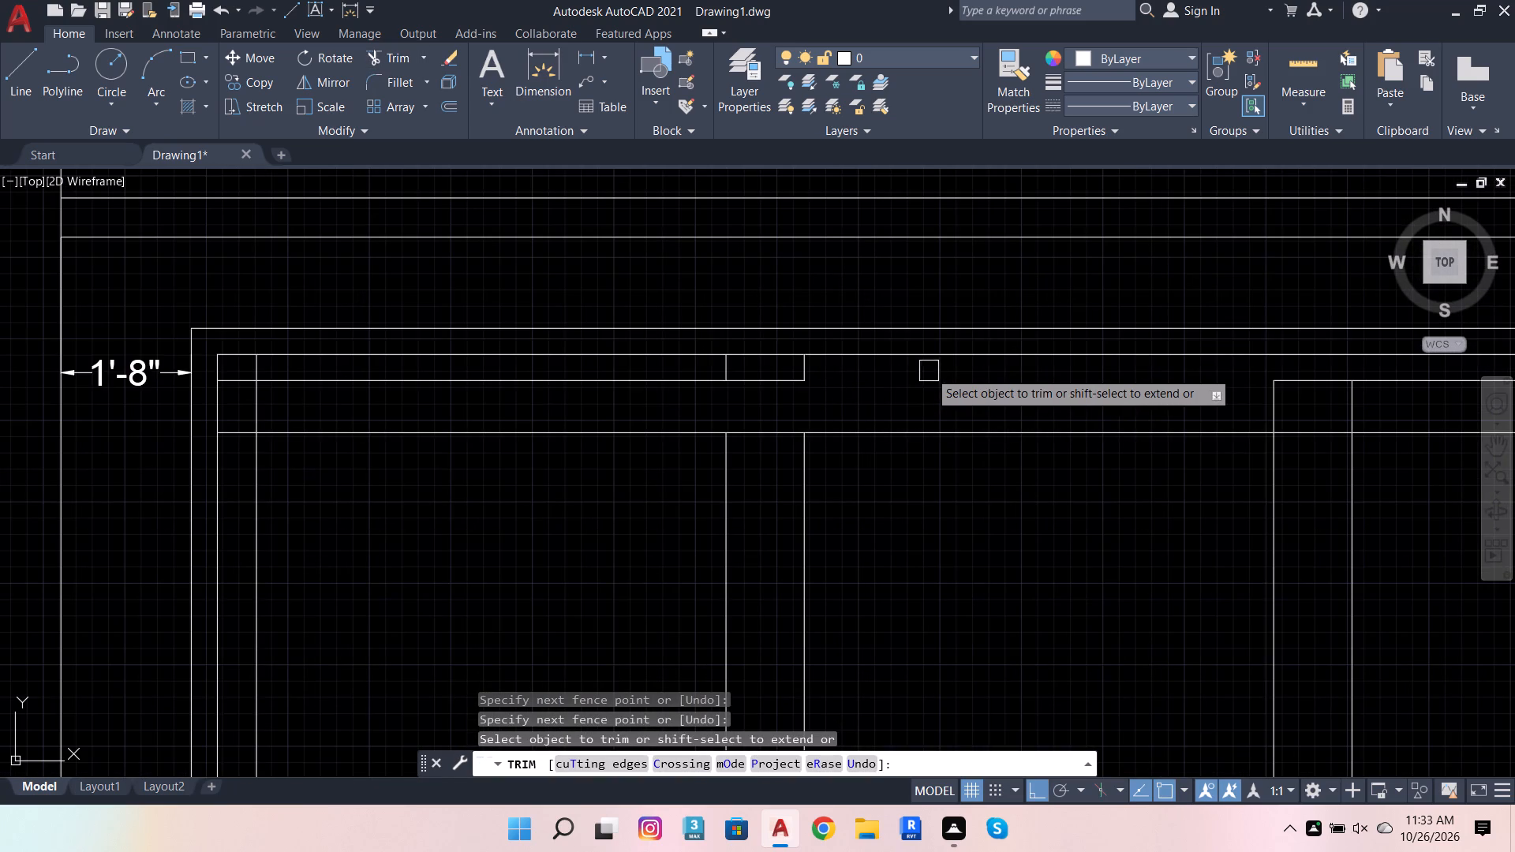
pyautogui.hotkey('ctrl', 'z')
# Trim the upper ends of all inner vertical lines between the frame's inner top edge and the 8" offset line.
pyautogui.scroll(-2, 763, 461)
pyautogui.scroll(3, 930, 393)
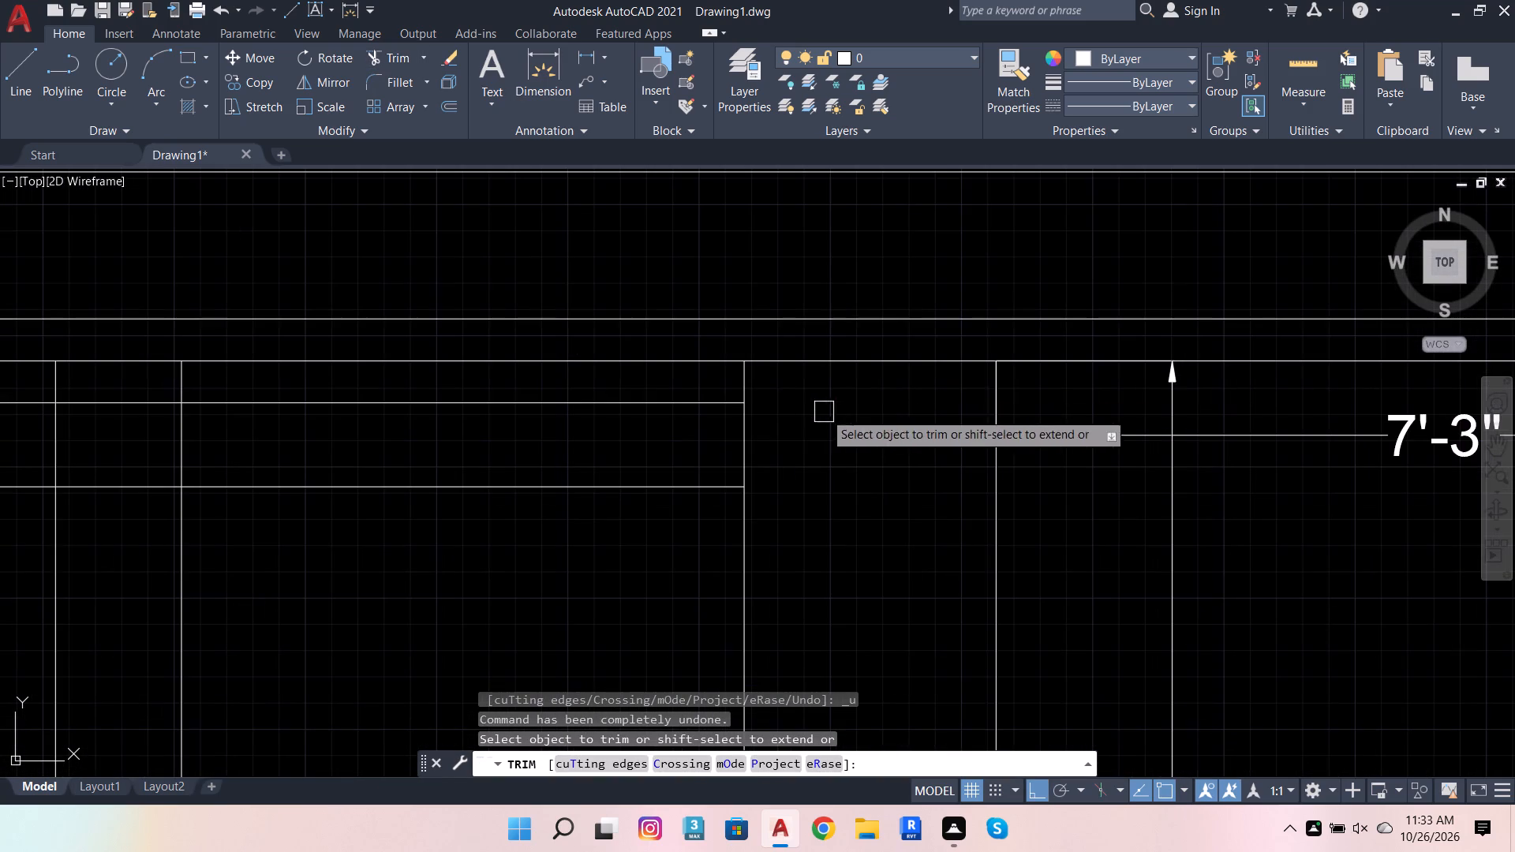
pyautogui.click(766, 394)
pyautogui.scroll(-1, 696, 389)
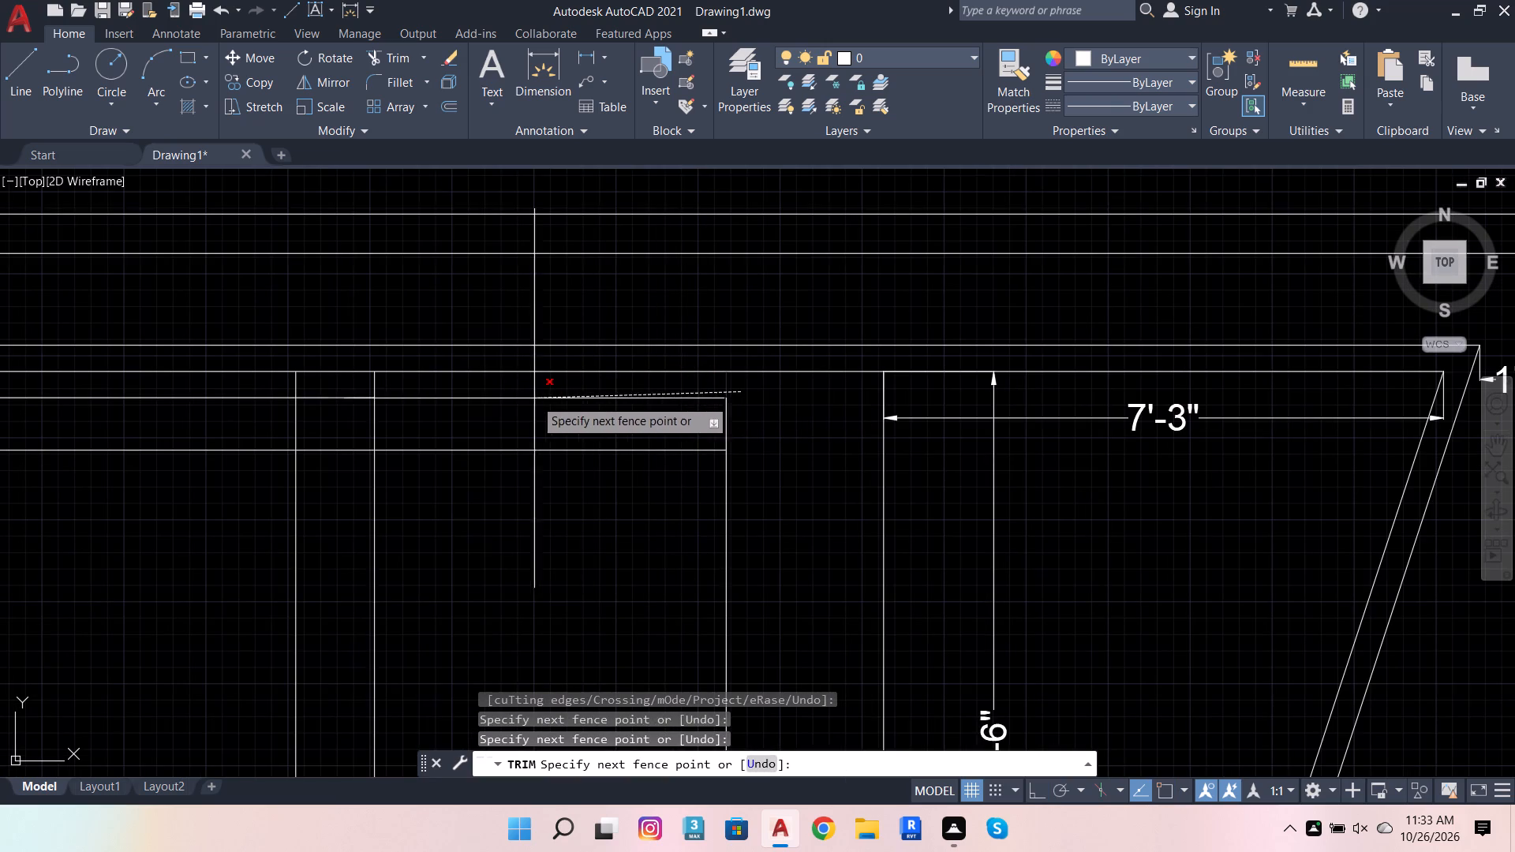
pyautogui.click(273, 385)
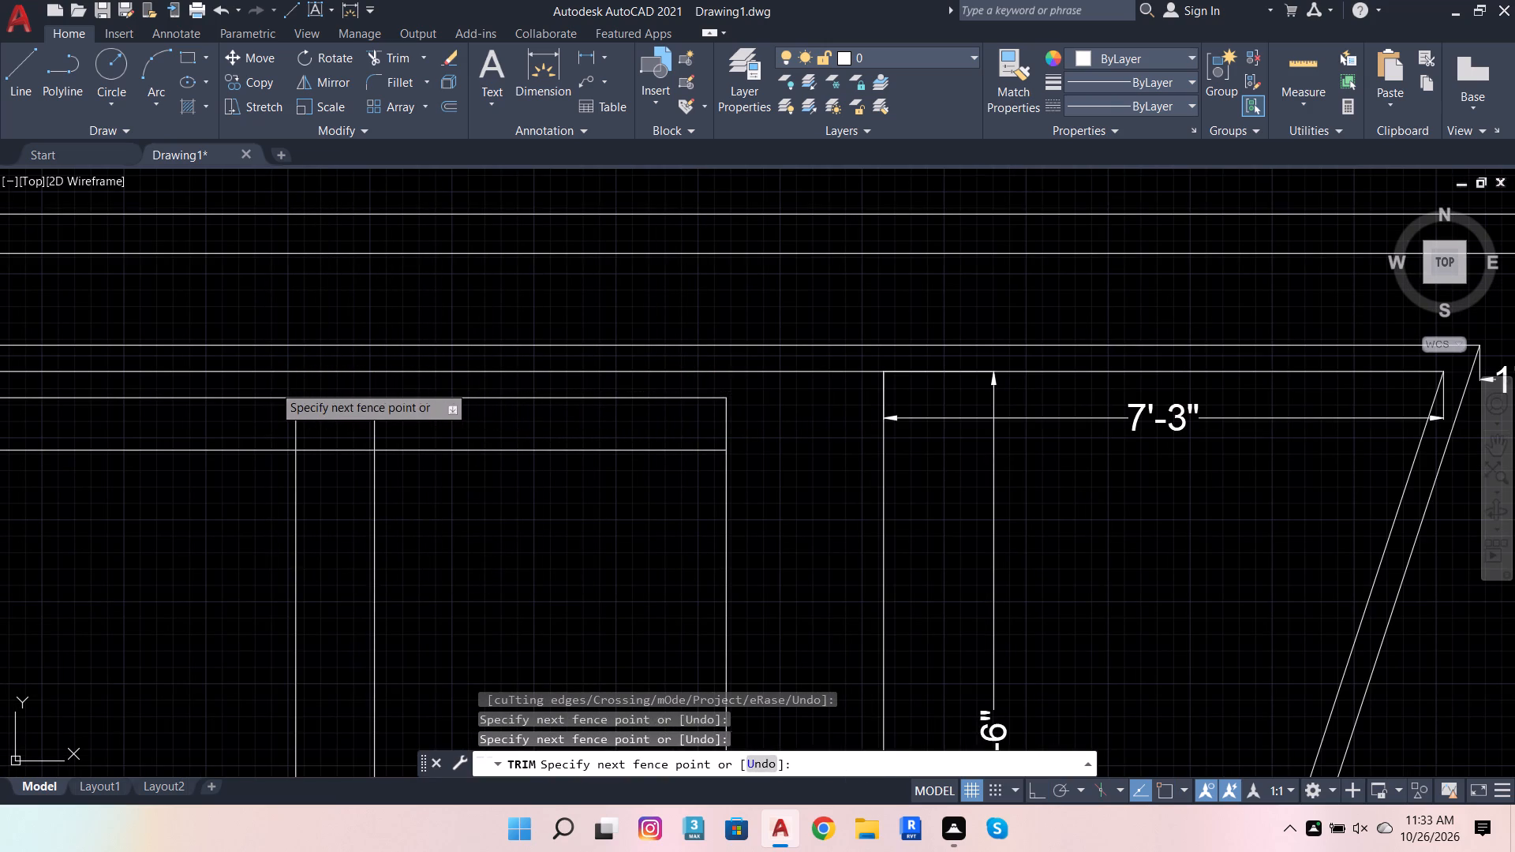
pyautogui.scroll(-4, 1208, 357)
pyautogui.scroll(4, 947, 352)
pyautogui.scroll(-3, 1136, 416)
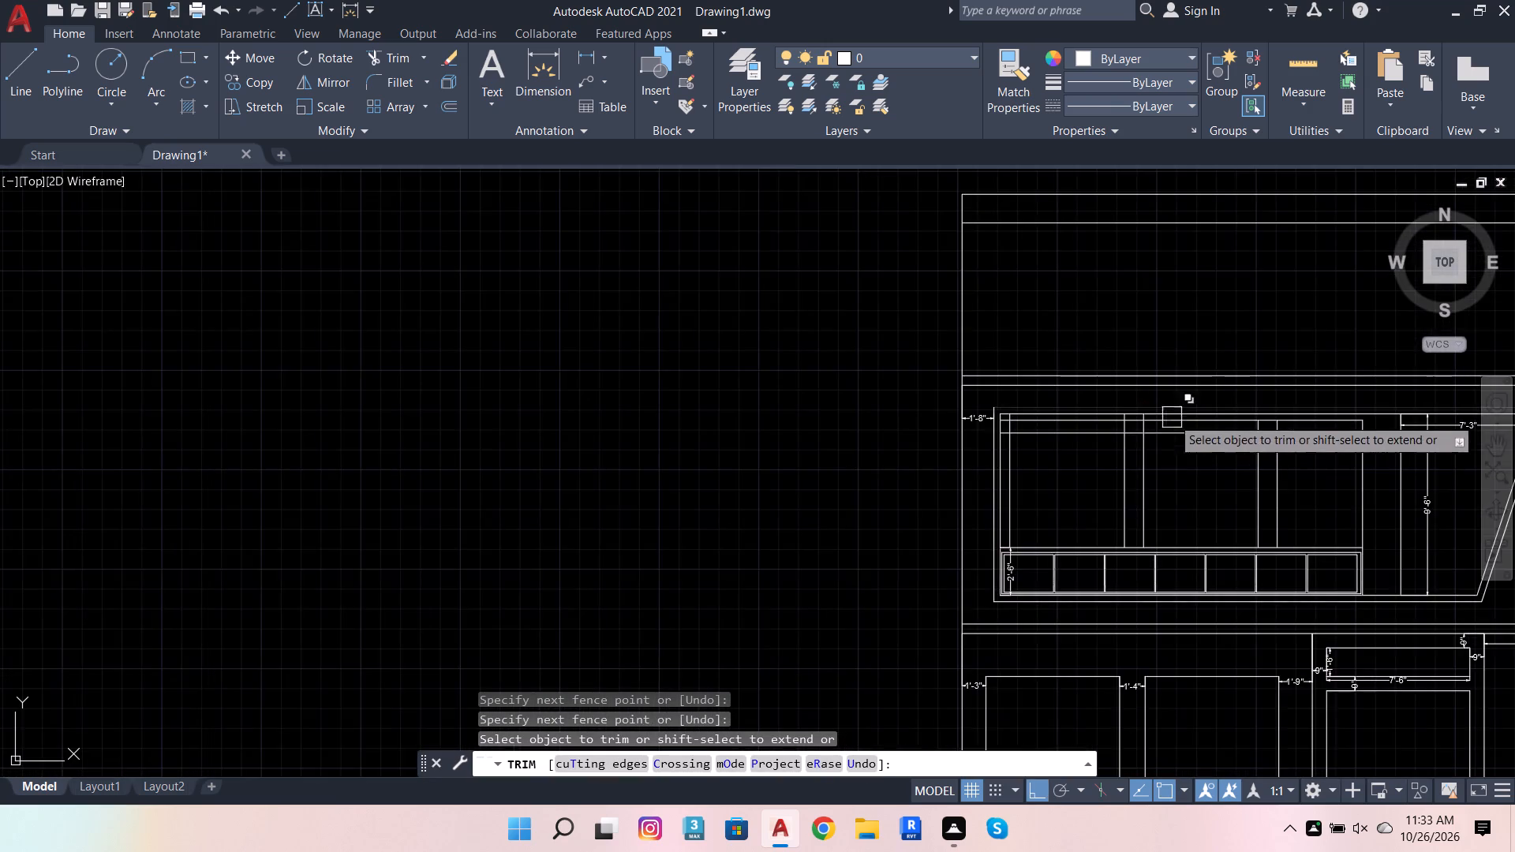
pyautogui.scroll(3, 1233, 406)
pyautogui.scroll(1, 926, 451)
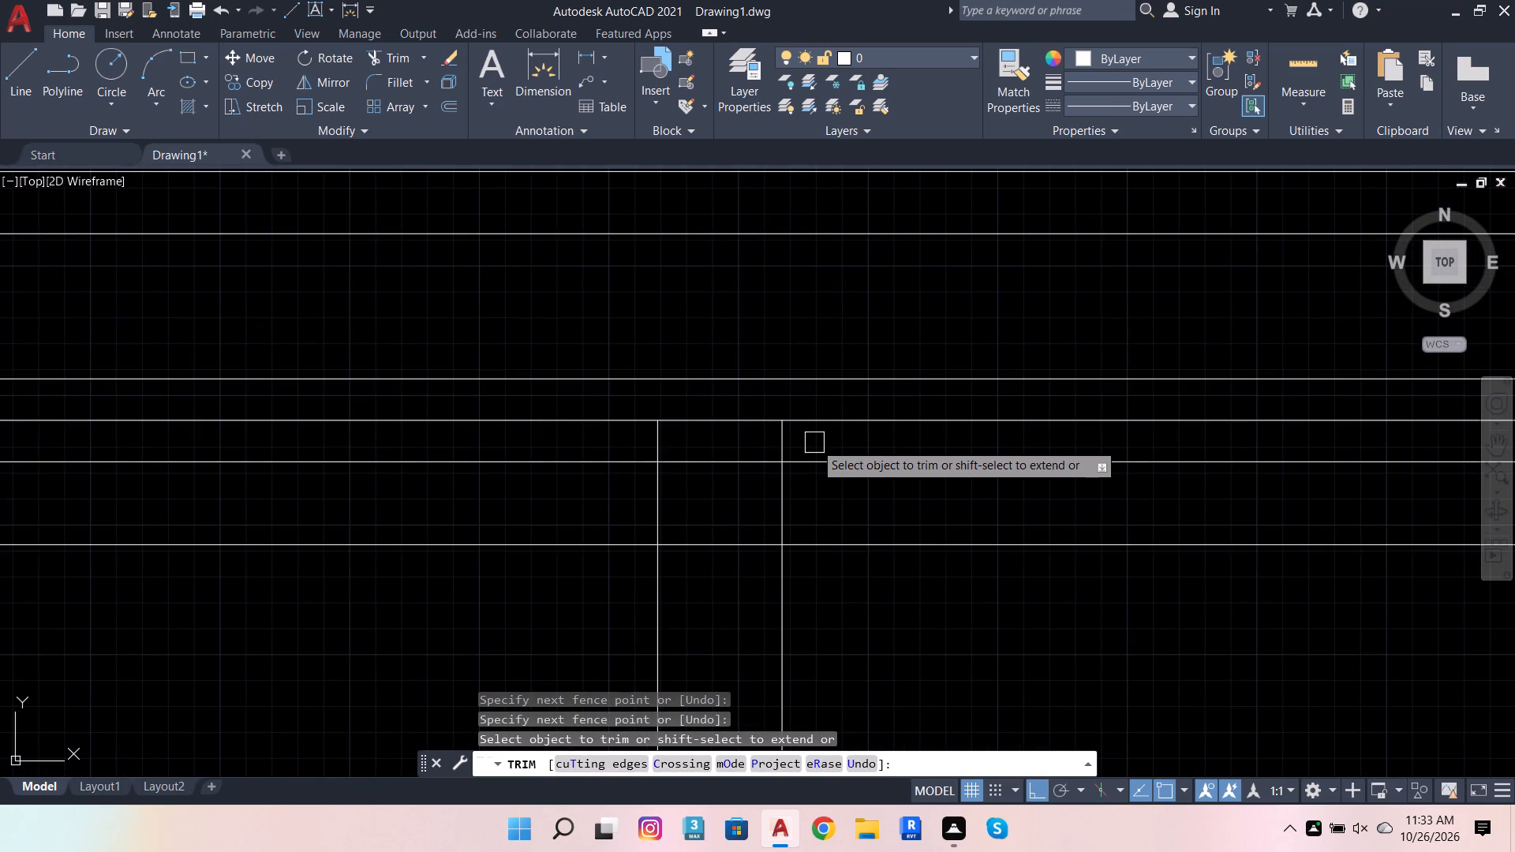
pyautogui.click(814, 443)
pyautogui.click(593, 440)
pyautogui.scroll(-2, 1106, 447)
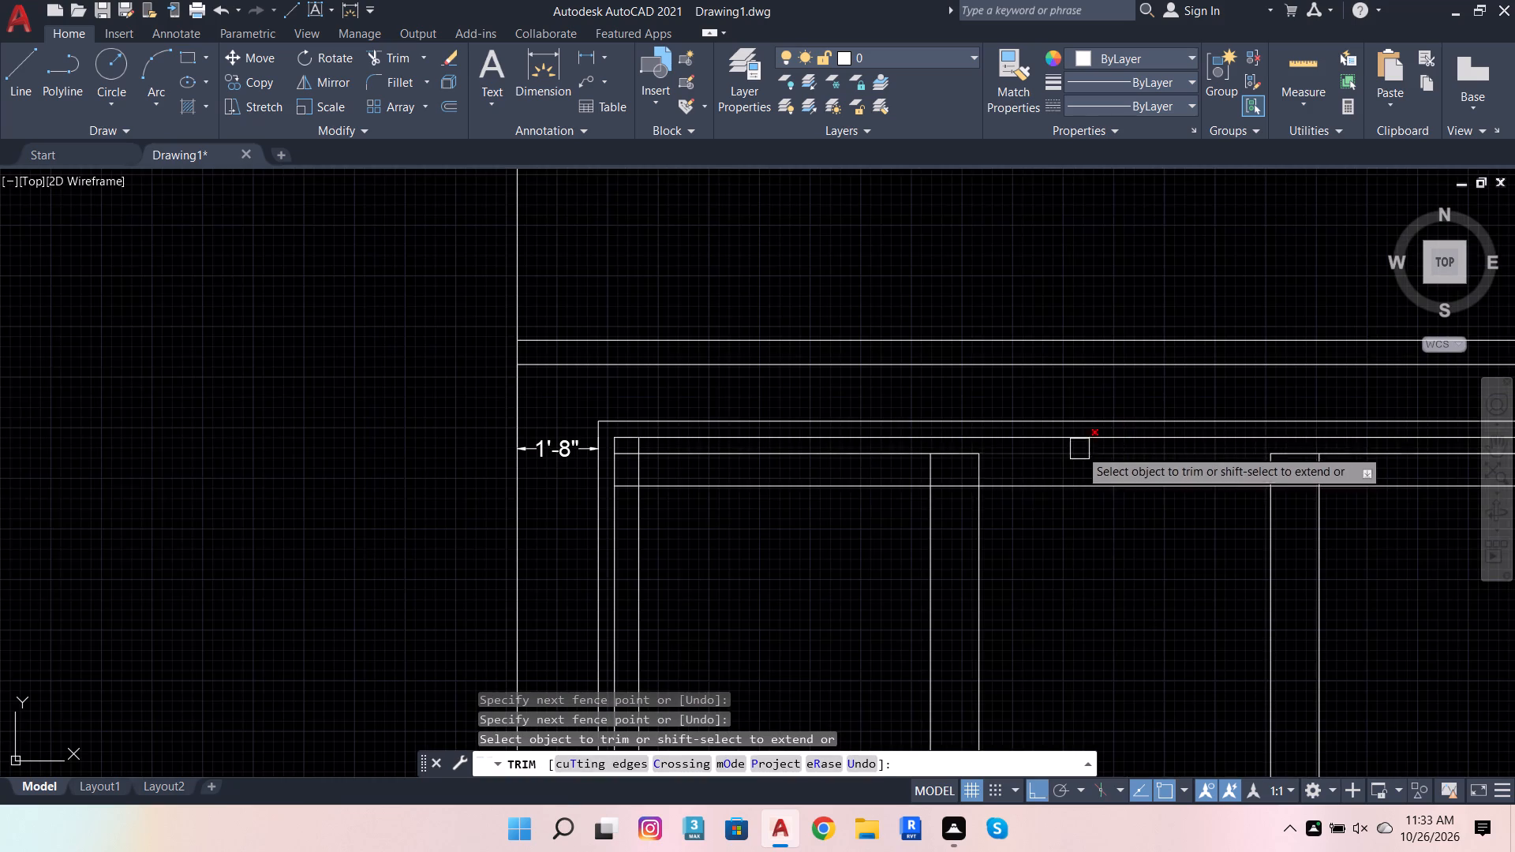
pyautogui.scroll(3, 646, 457)
pyautogui.click(630, 410)
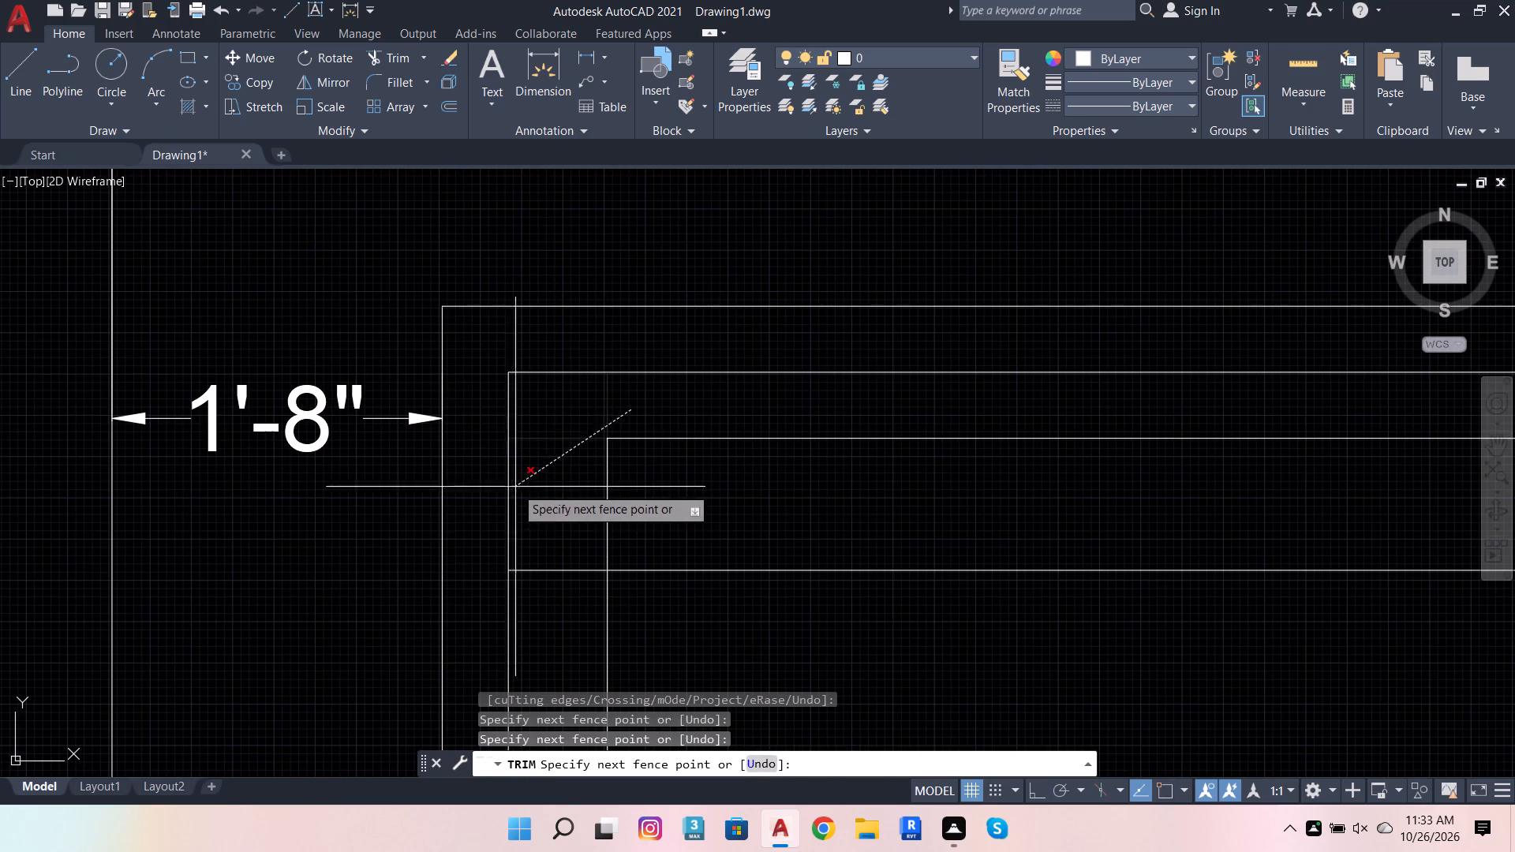
pyautogui.click(551, 433)
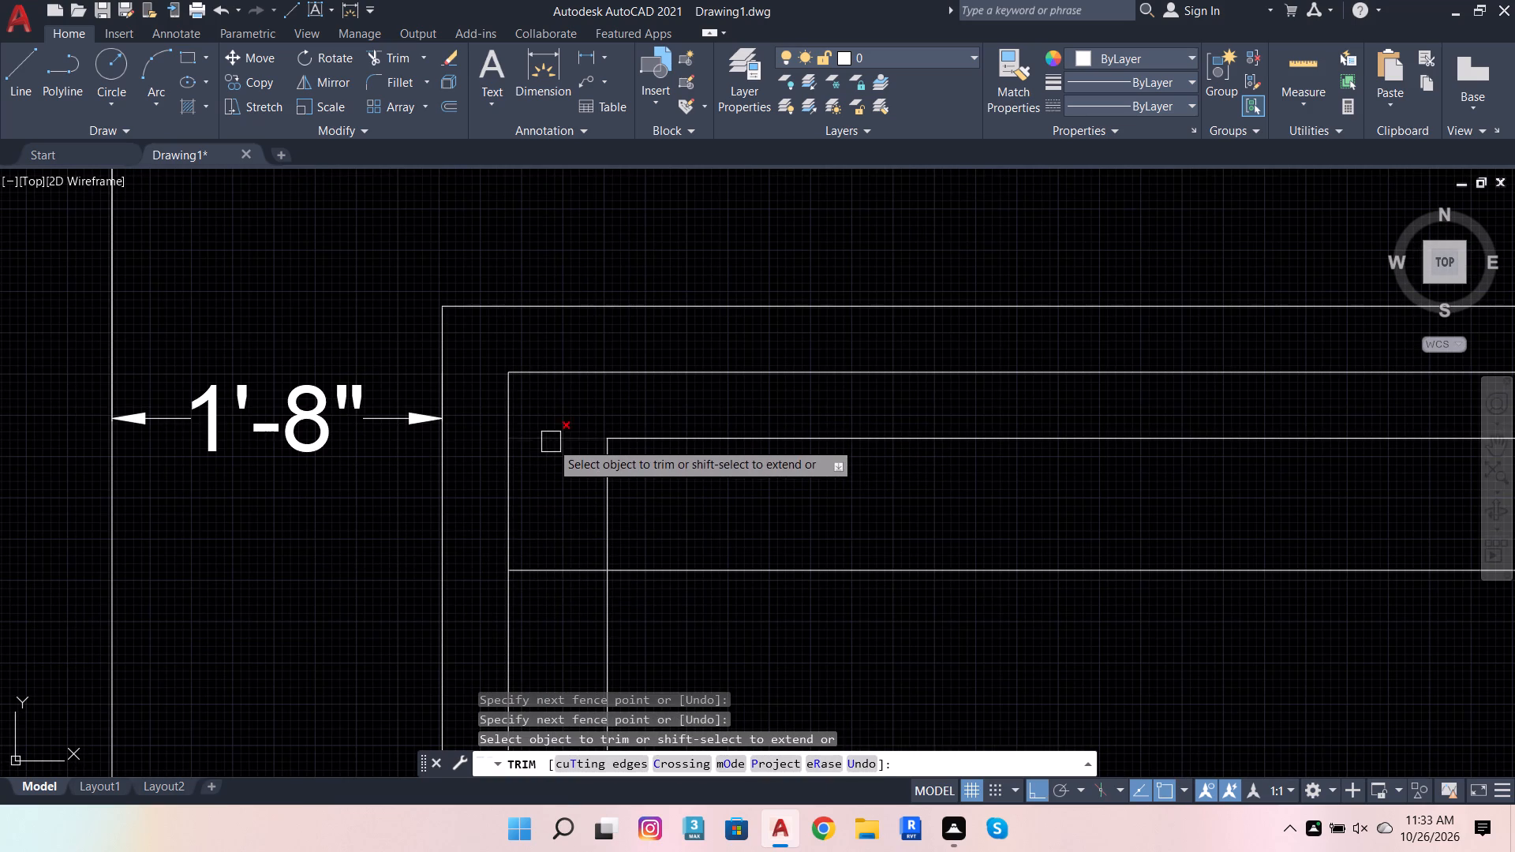
# Trim the stubs of both upper horizontal lines between the frame's inner left edge and the leftmost inner vertical line.
pyautogui.click(551, 442)
pyautogui.click(558, 578)
# Trim the excess lines above the left window's top line and the lower horizontal line across the gap between the left and middle windows.
pyautogui.scroll(-4, 465, 480)
pyautogui.scroll(1, 611, 490)
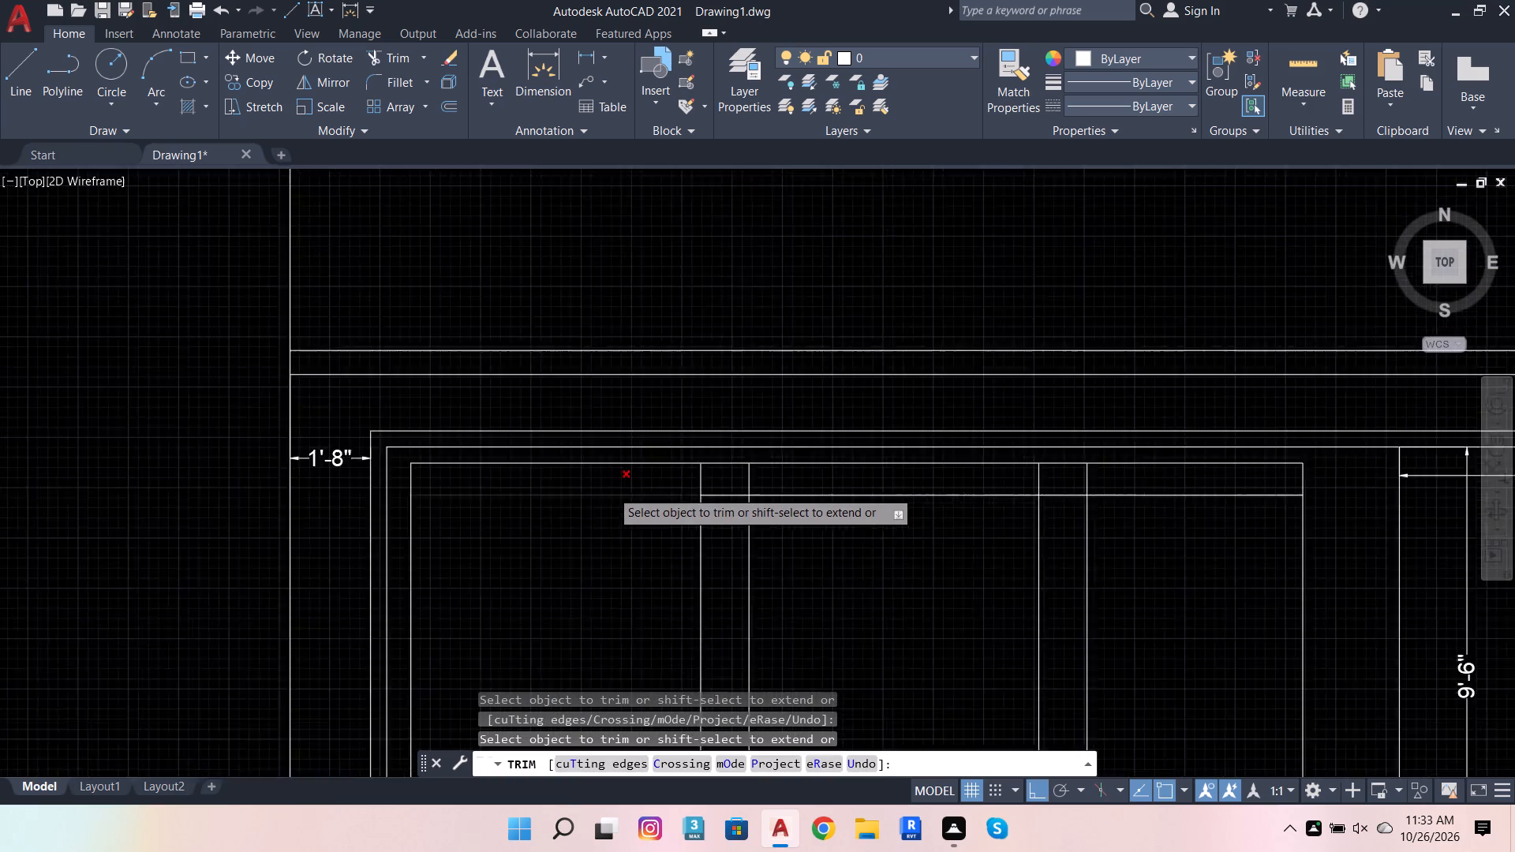
pyautogui.scroll(2, 611, 490)
pyautogui.scroll(-2, 897, 484)
pyautogui.scroll(2, 897, 489)
pyautogui.click(869, 452)
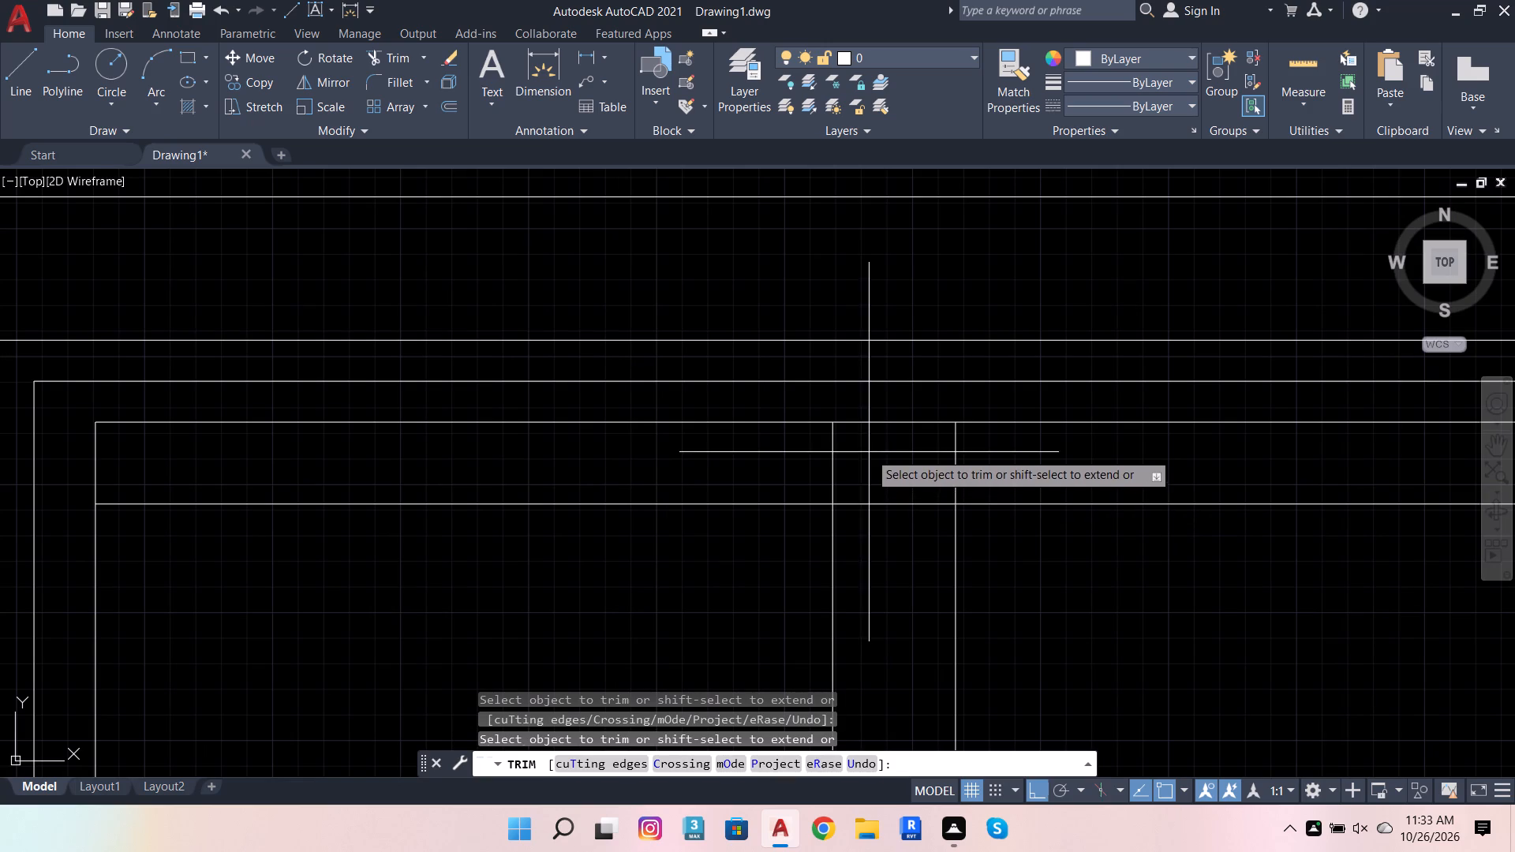
pyautogui.click(760, 417)
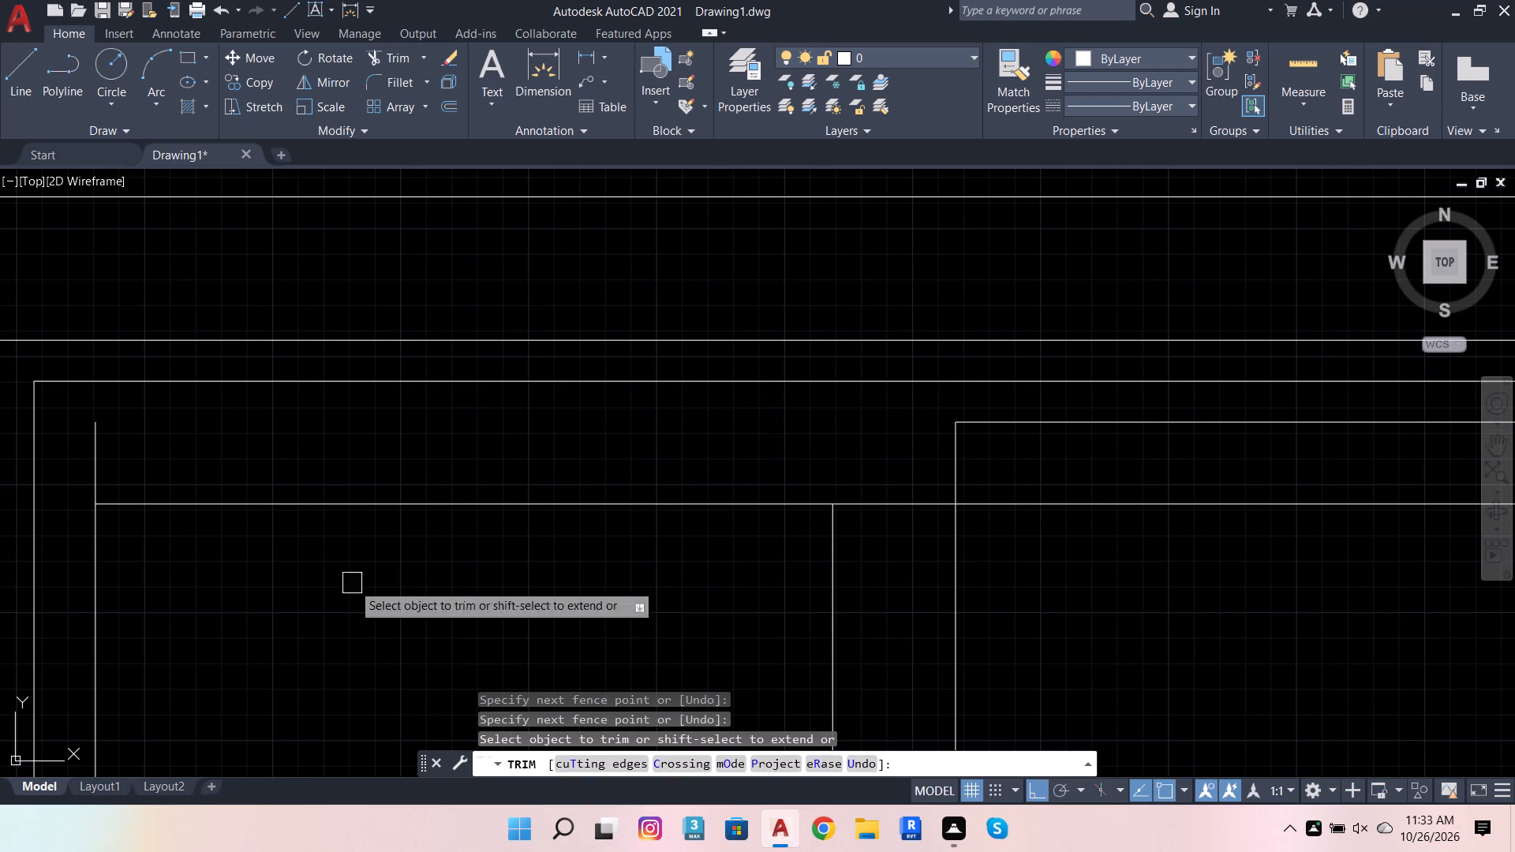
pyautogui.click(103, 468)
pyautogui.scroll(-3, 360, 537)
pyautogui.scroll(3, 467, 537)
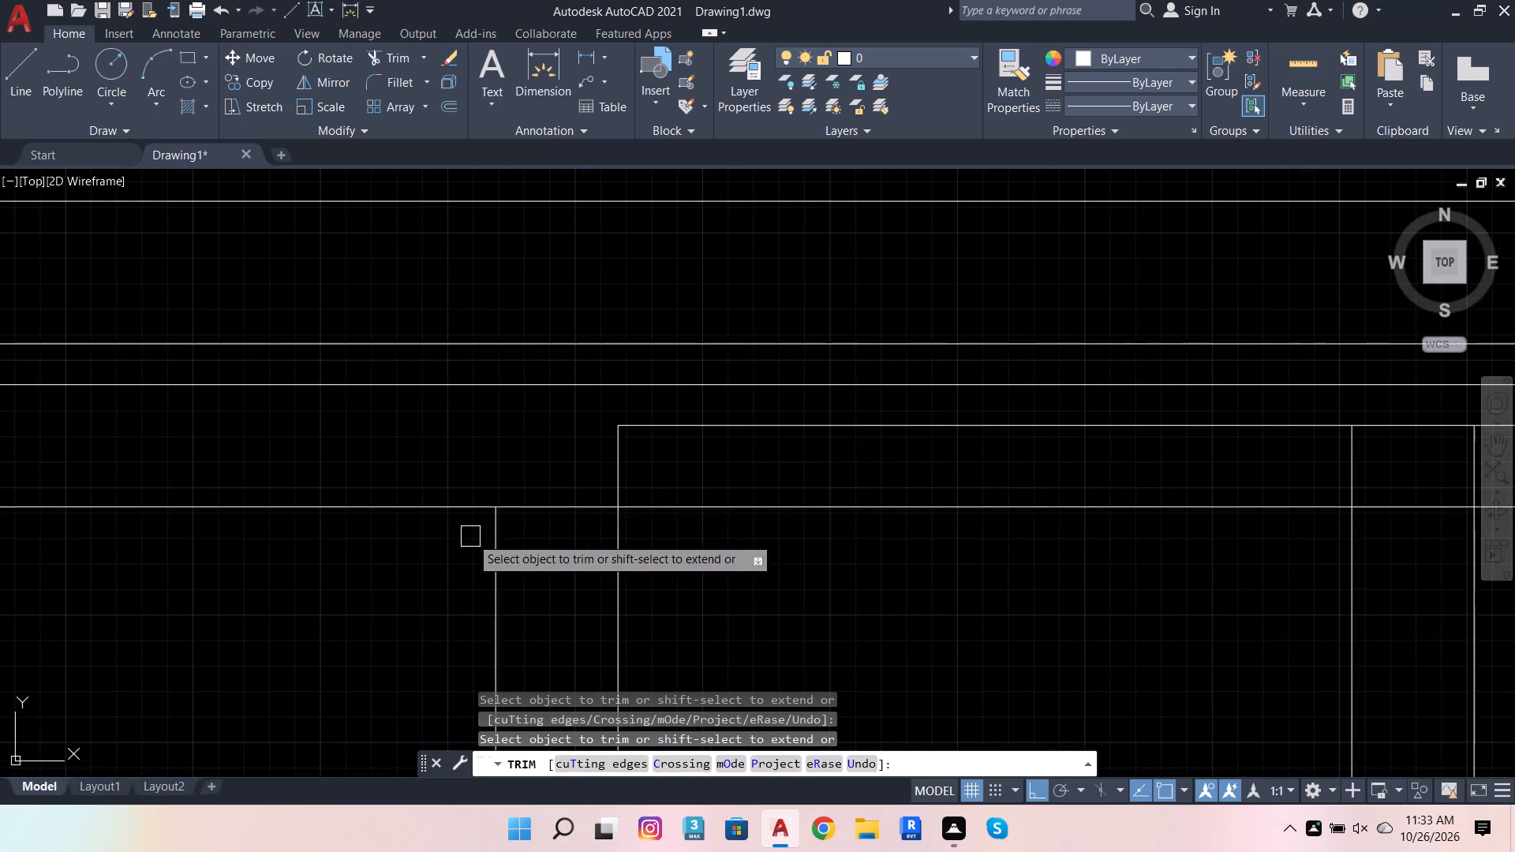
pyautogui.click(585, 498)
pyautogui.scroll(-2, 550, 490)
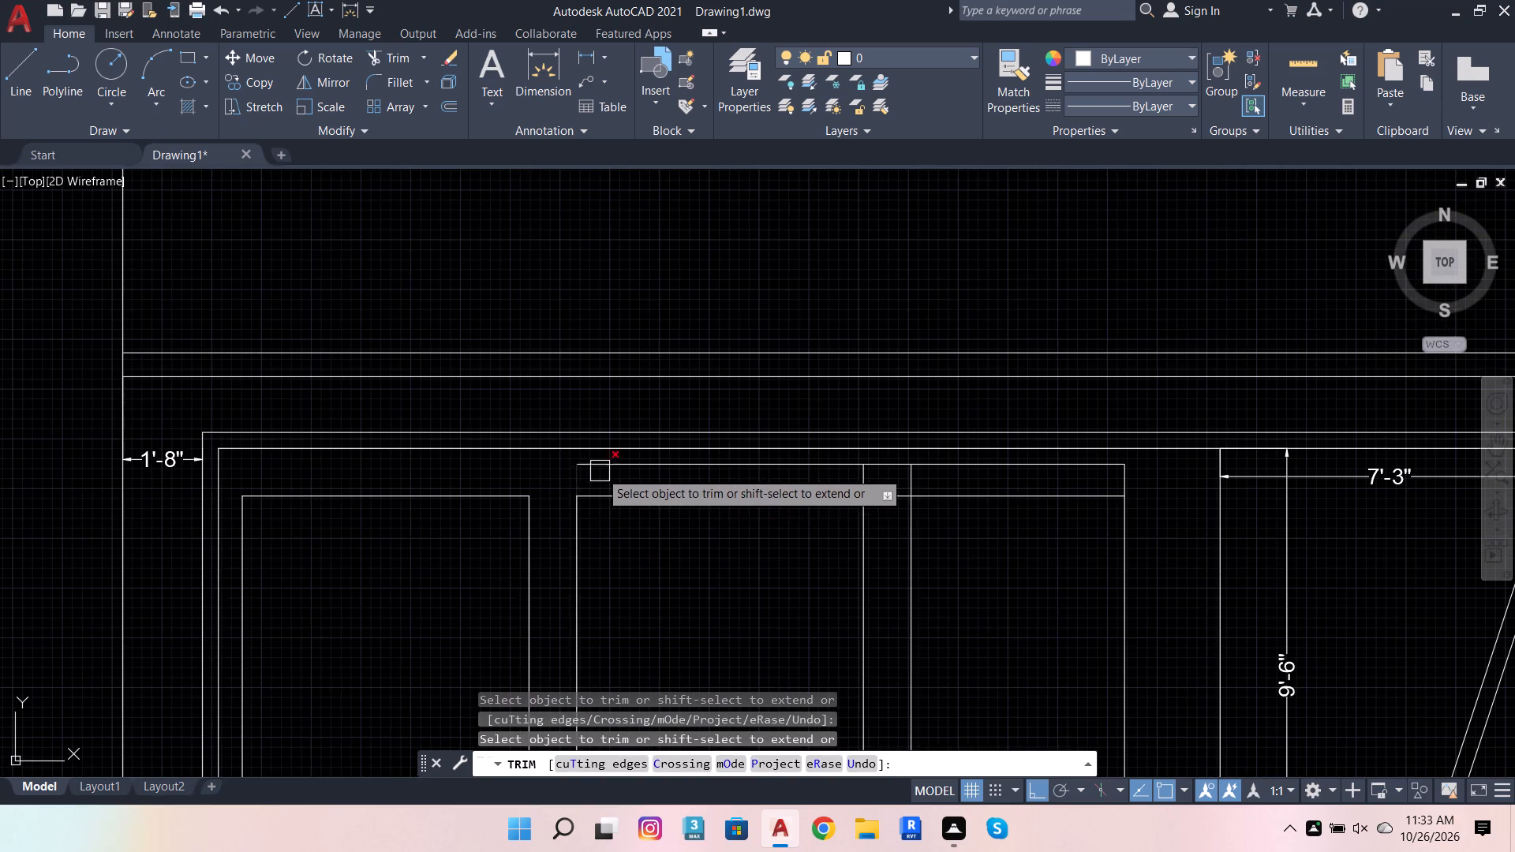
# Trim both horizontal lines across the bay beyond the middle window, plus the lower line's stub and vertical stub at that window's upper right corner.
pyautogui.click(1019, 504)
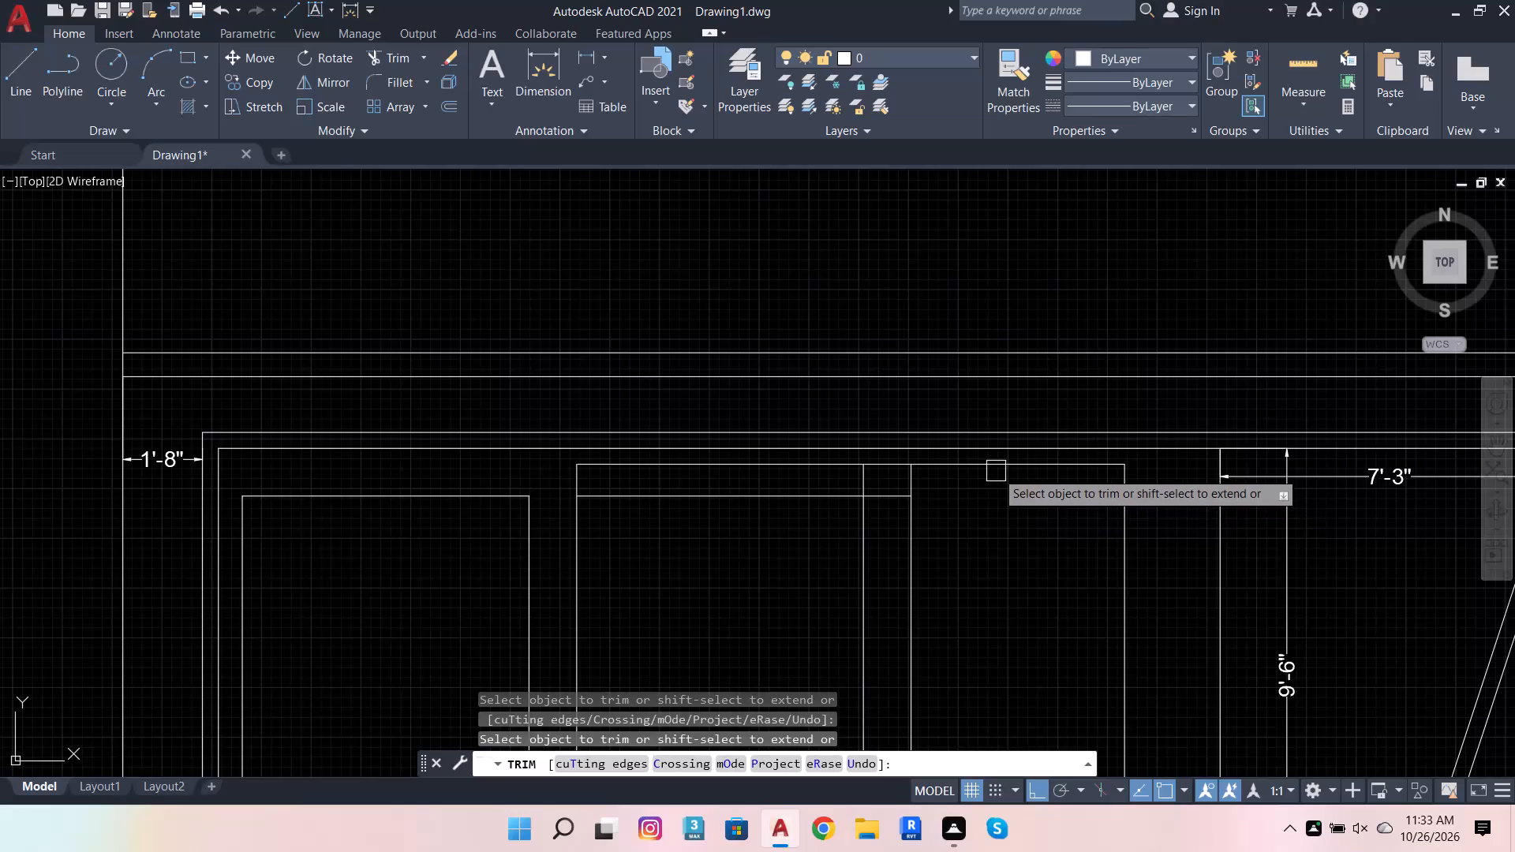
pyautogui.click(995, 469)
pyautogui.scroll(1, 881, 492)
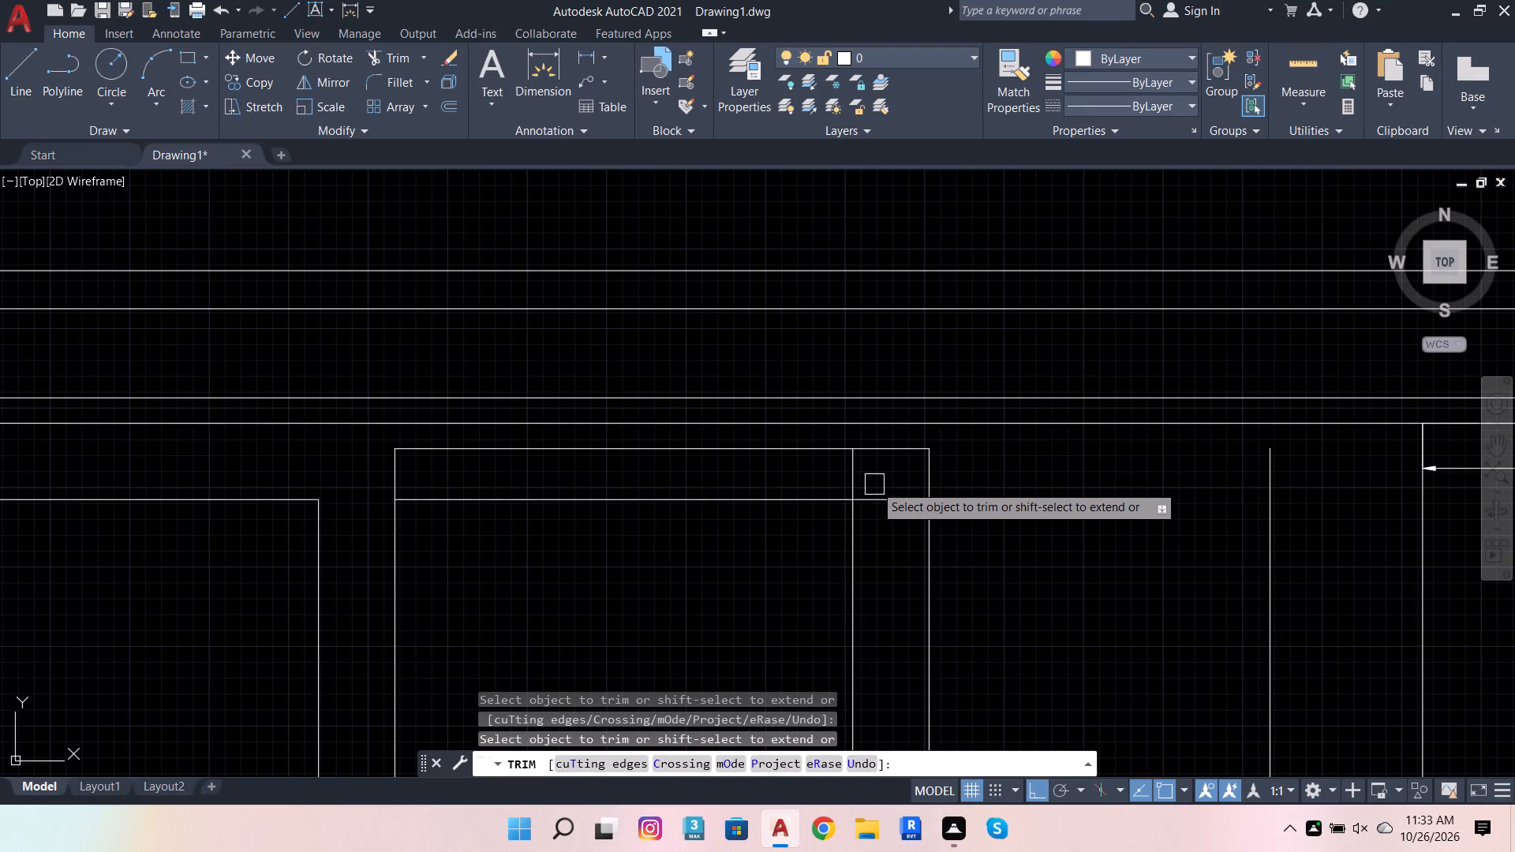
pyautogui.click(879, 496)
pyautogui.click(857, 478)
pyautogui.scroll(-1, 997, 510)
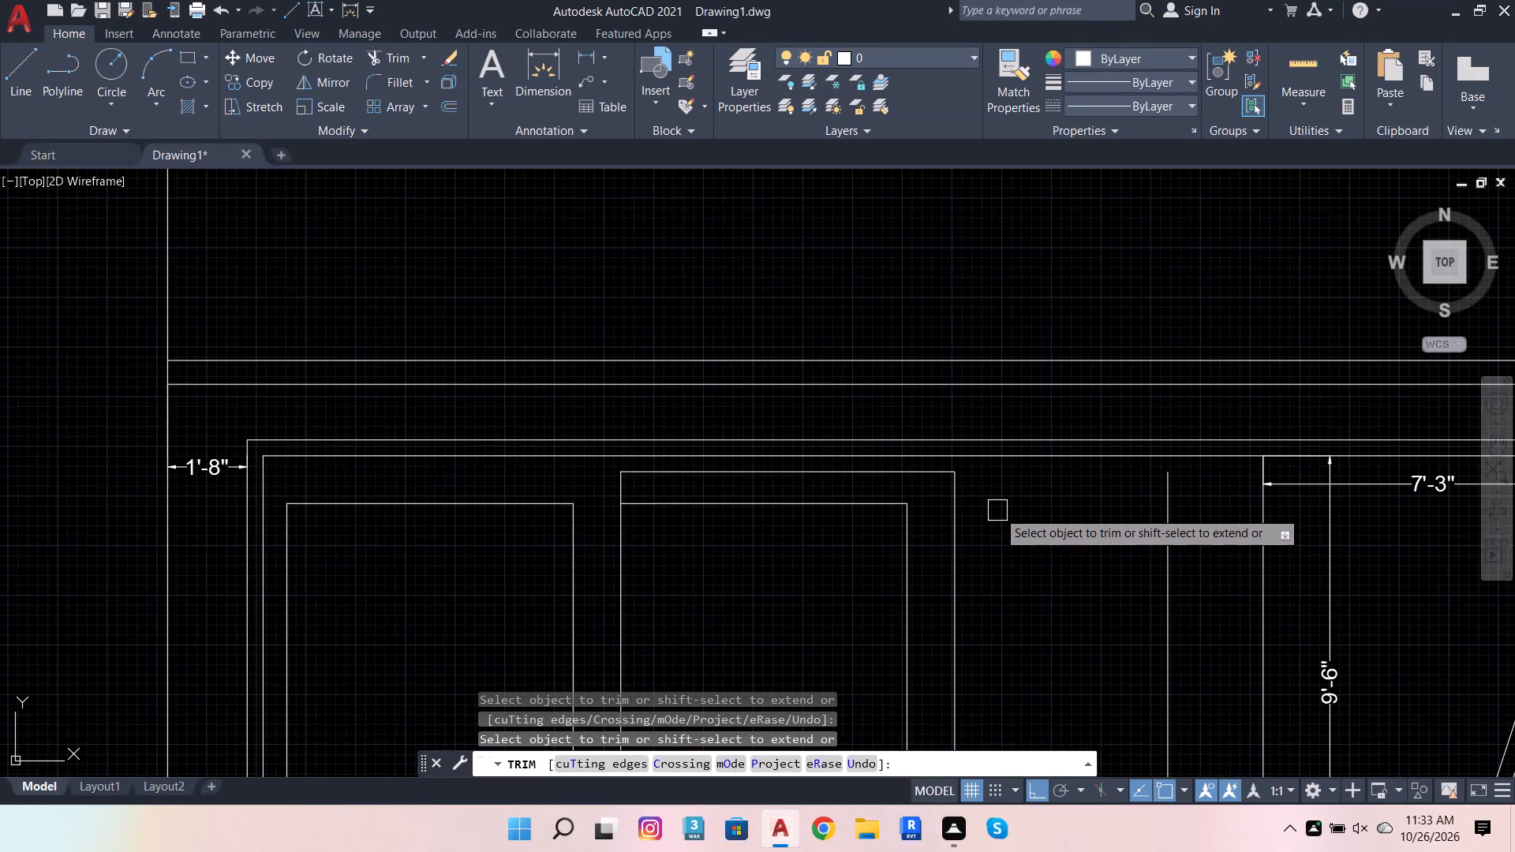
# Extend the middle window's left edge and the vertical line just beyond its right edge up to the frame's inner top edge.
pyautogui.scroll(-2, 1000, 495)
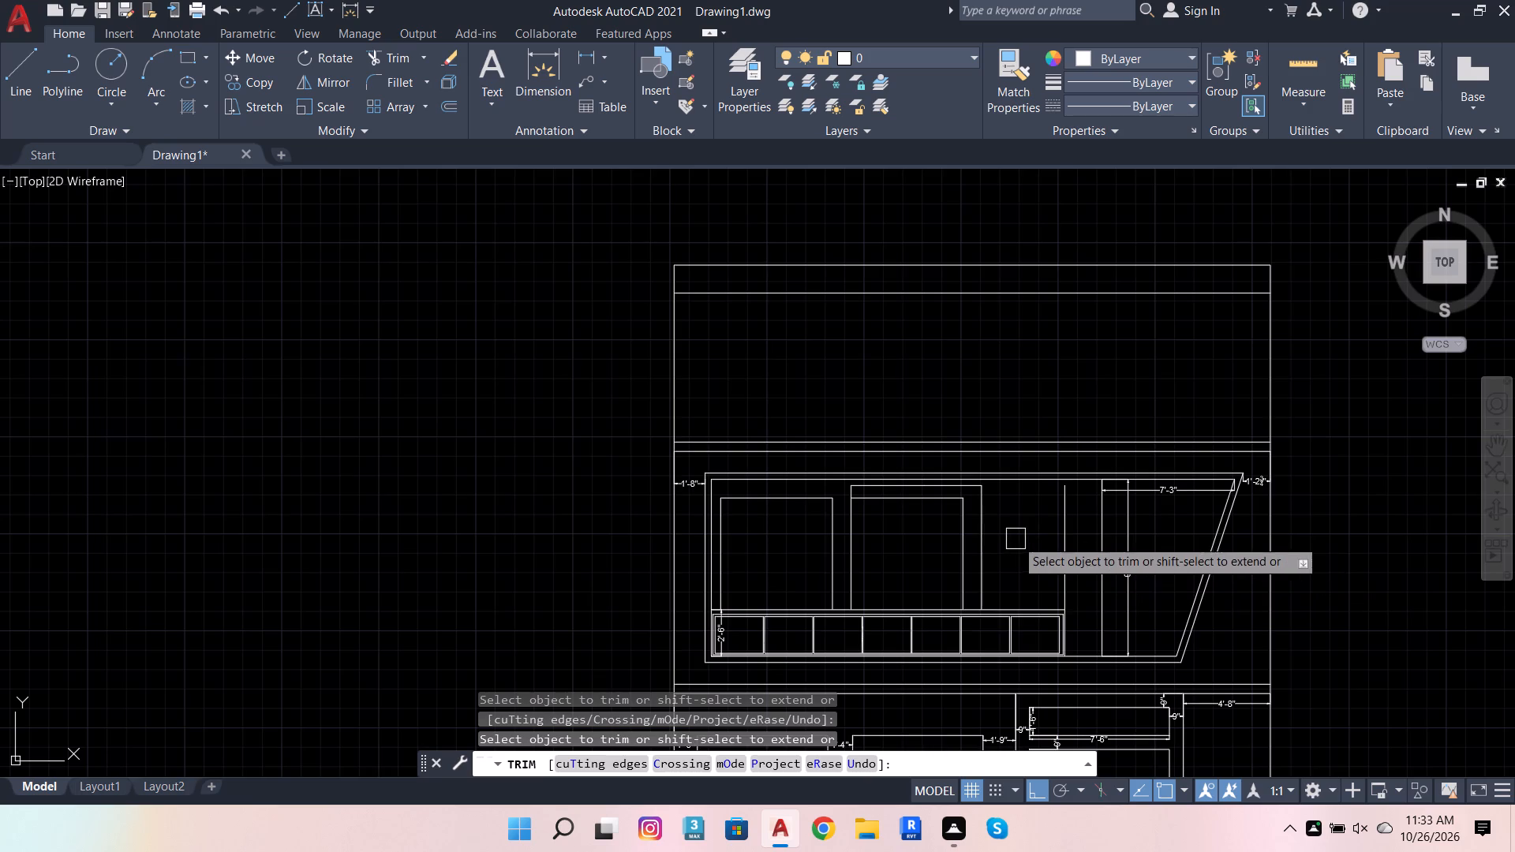
pyautogui.scroll(1, 967, 500)
pyautogui.keyDown('shift'); pyautogui.click(995, 507); pyautogui.keyUp('shift')
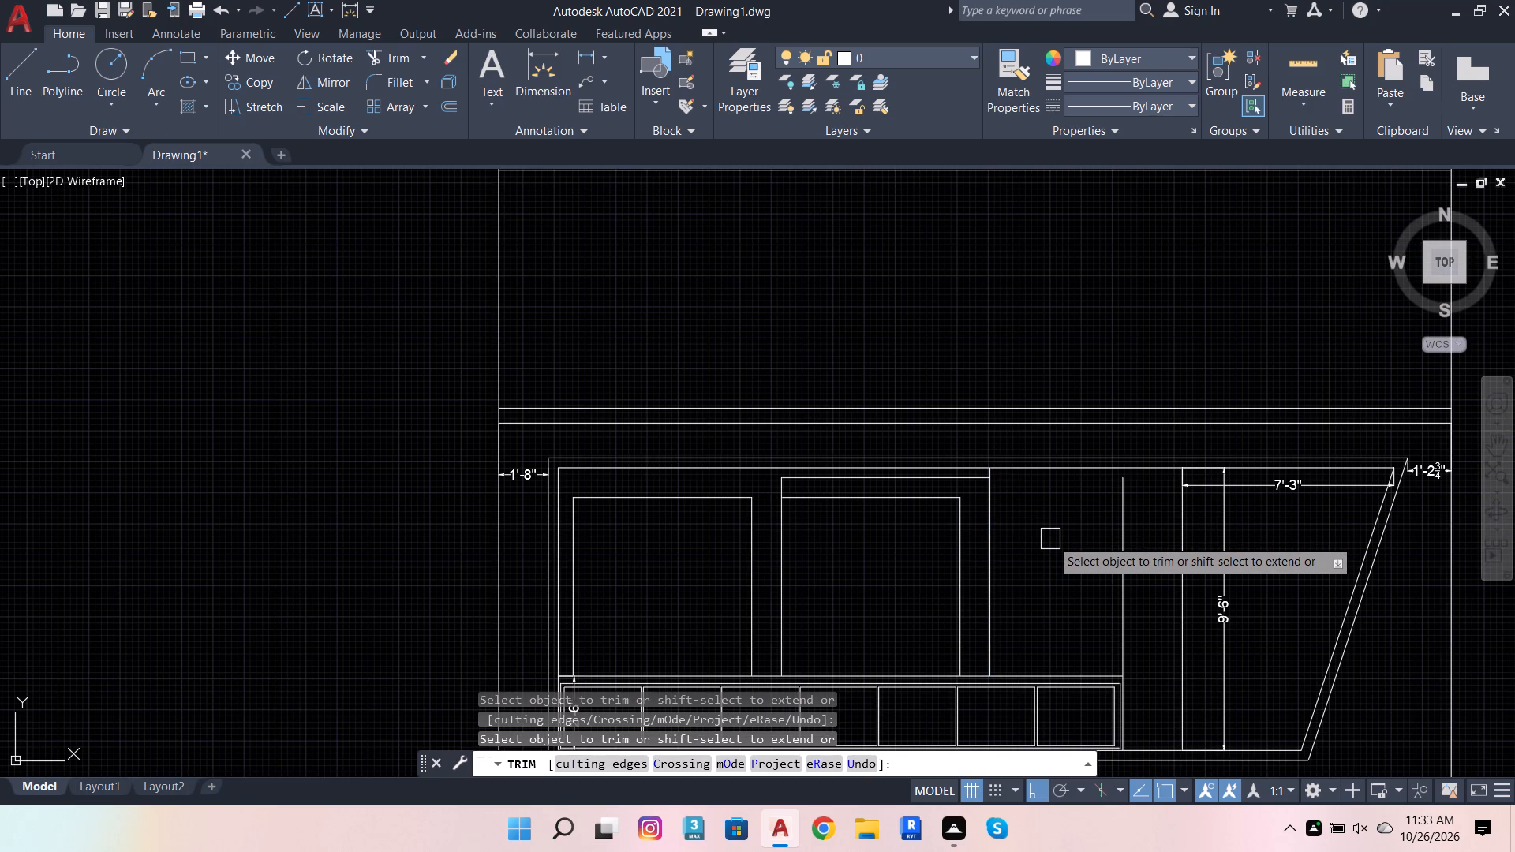
pyautogui.keyDown('shift'); pyautogui.click(792, 559); pyautogui.keyUp('shift')
pyautogui.press('Escape')
pyautogui.press('Escape')
pyautogui.press('Escape')
pyautogui.press('Escape')
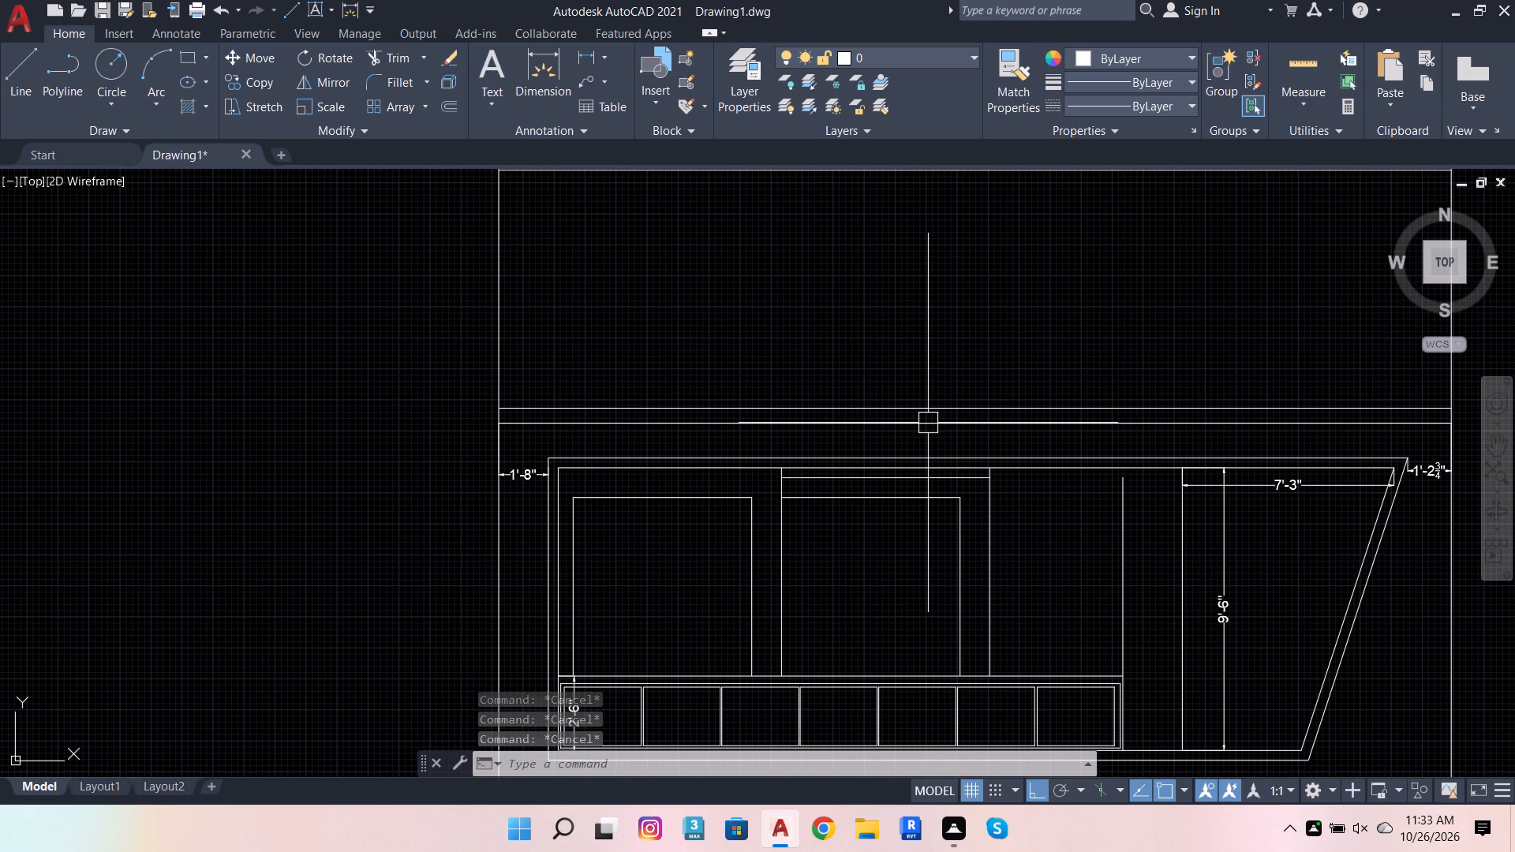
# Offset the top lines of the middle and left windows 4" downward.
pyautogui.scroll(2, 858, 502)
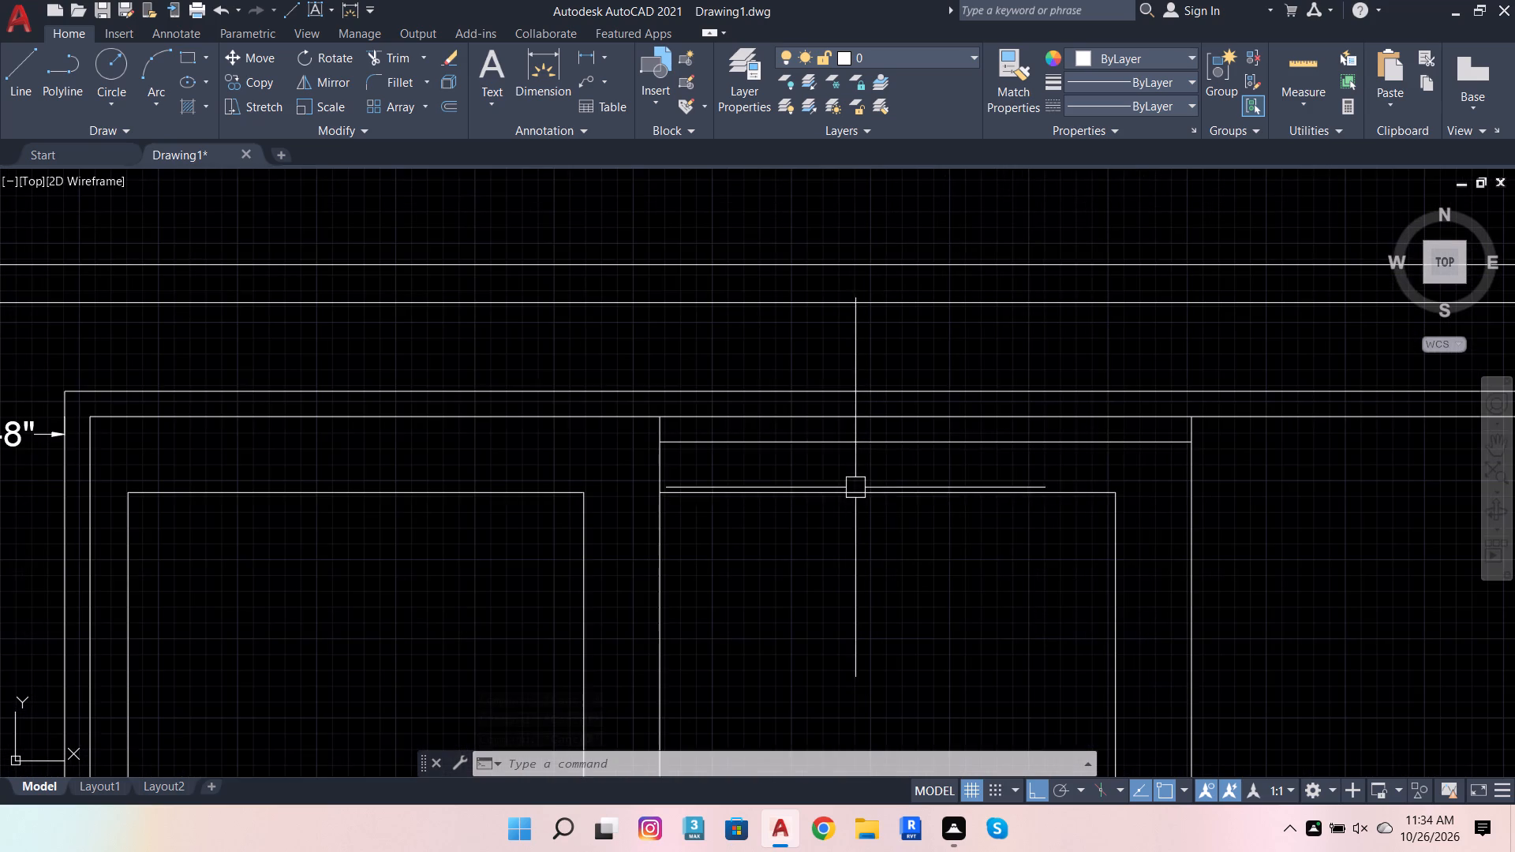
pyautogui.click(855, 488)
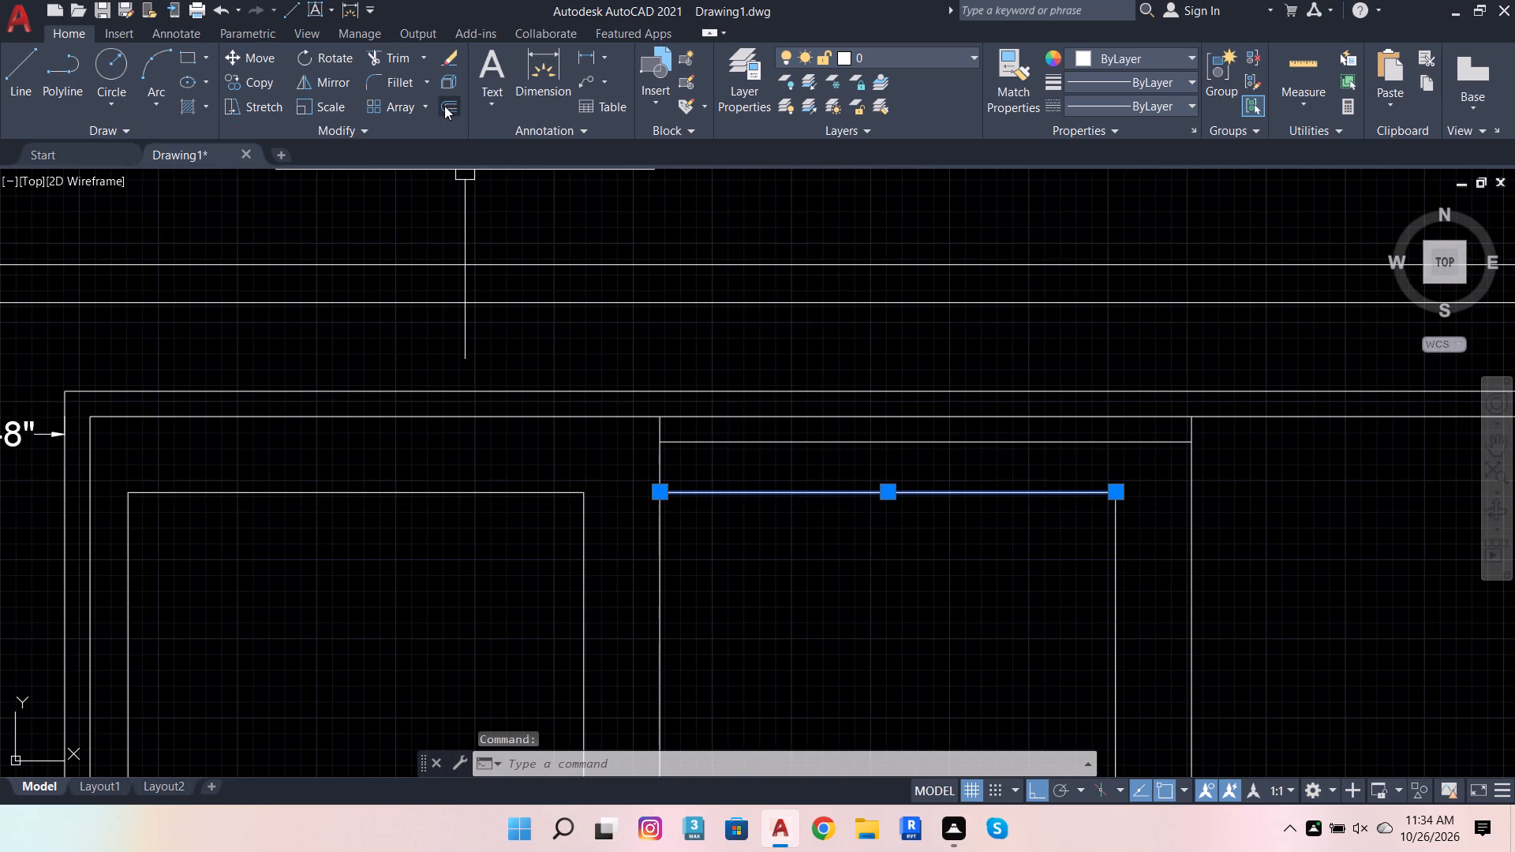
pyautogui.click(444, 106)
pyautogui.click(660, 498)
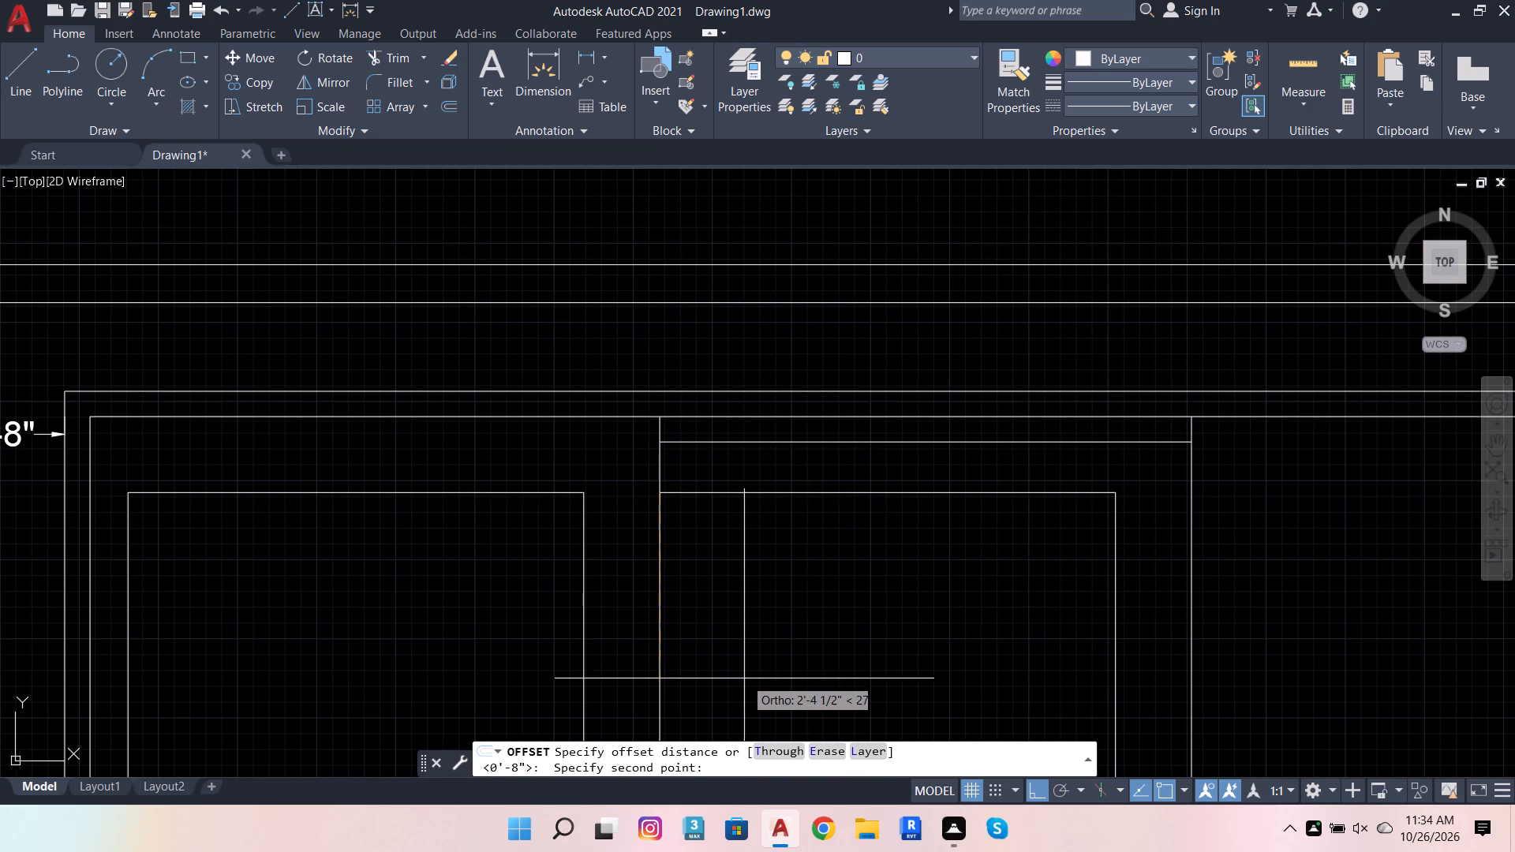
pyautogui.press('4')
pyautogui.press('Return')
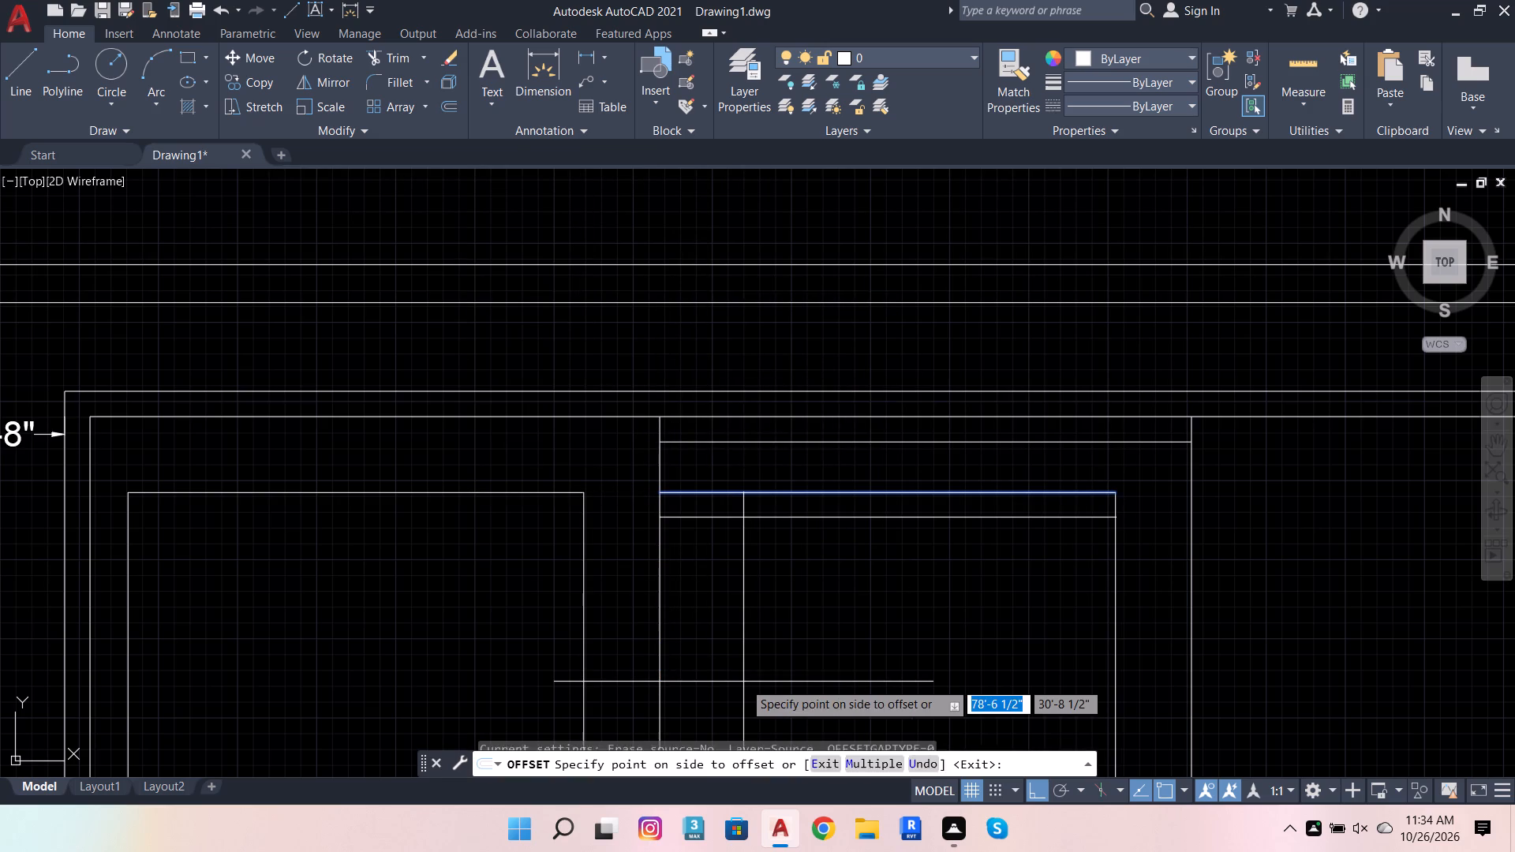
pyautogui.click(743, 682)
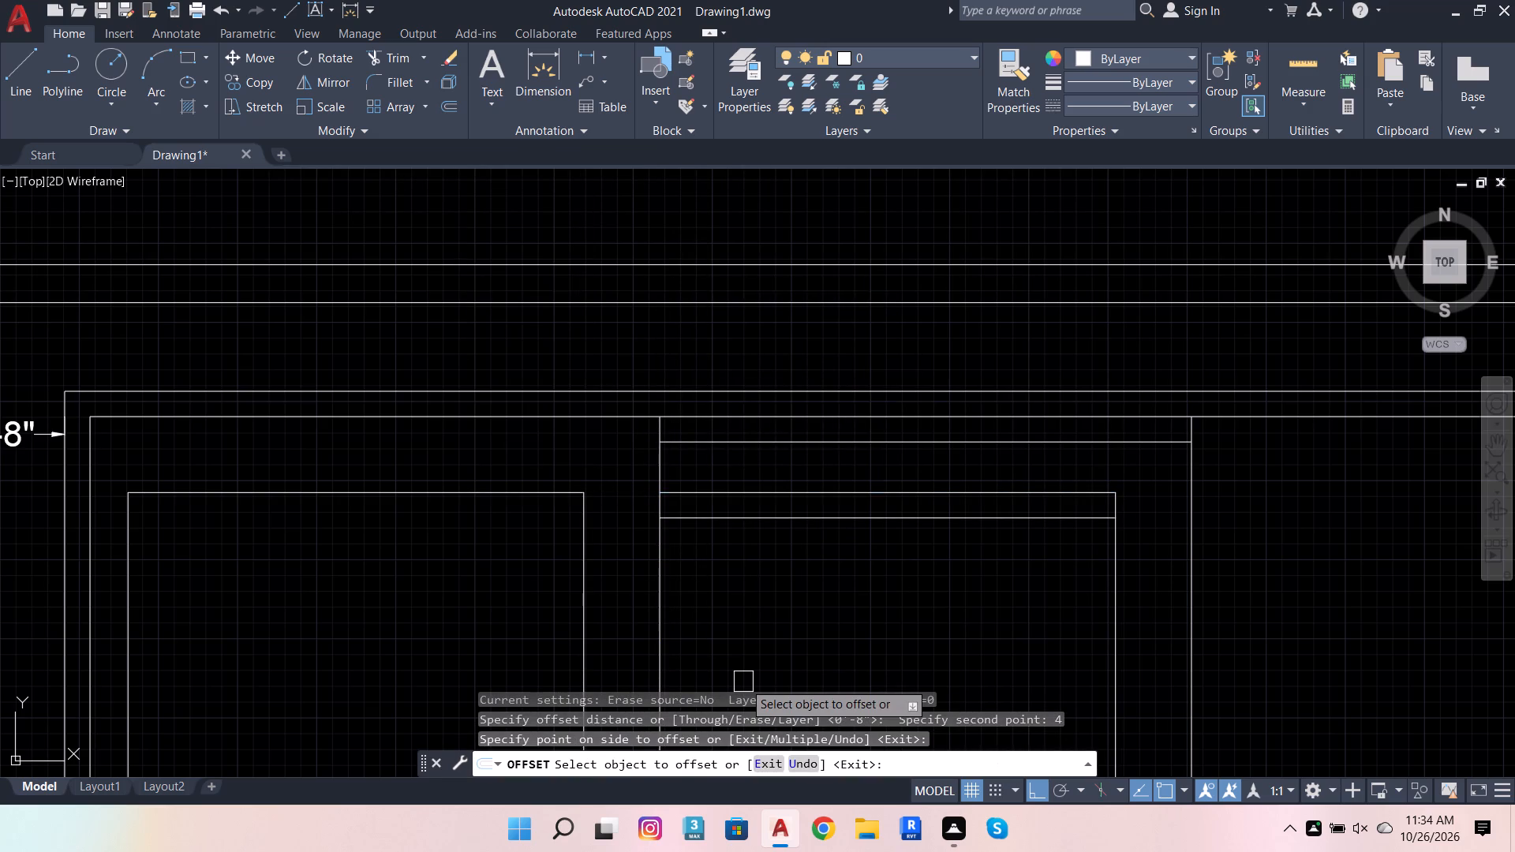
pyautogui.click(362, 500)
pyautogui.click(344, 547)
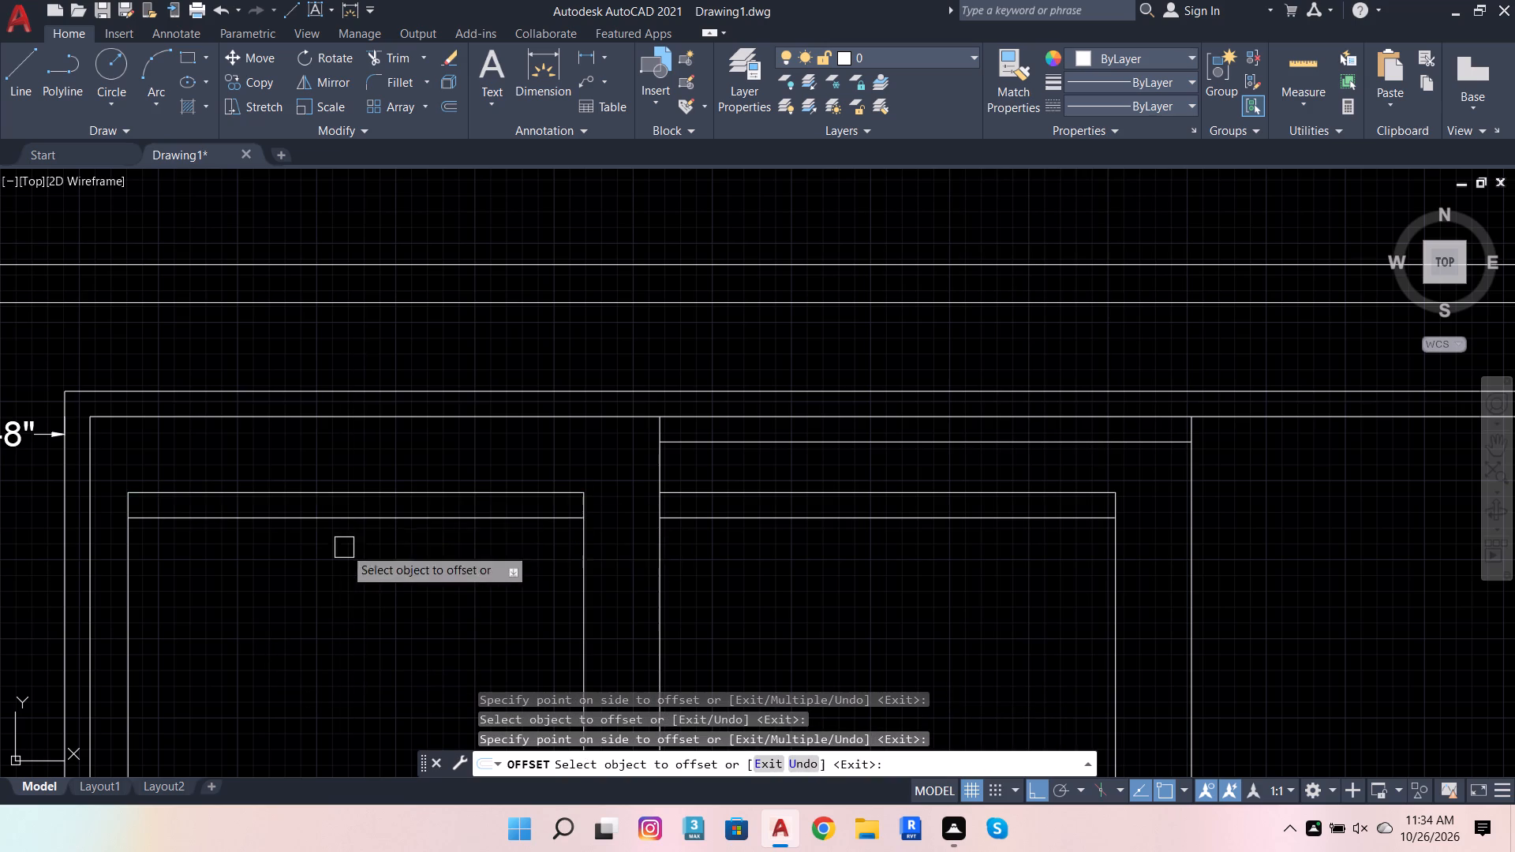
# Offset the left window's right and left edges 4" inward.
pyautogui.click(595, 578)
pyautogui.click(563, 578)
pyautogui.click(576, 575)
pyautogui.click(449, 600)
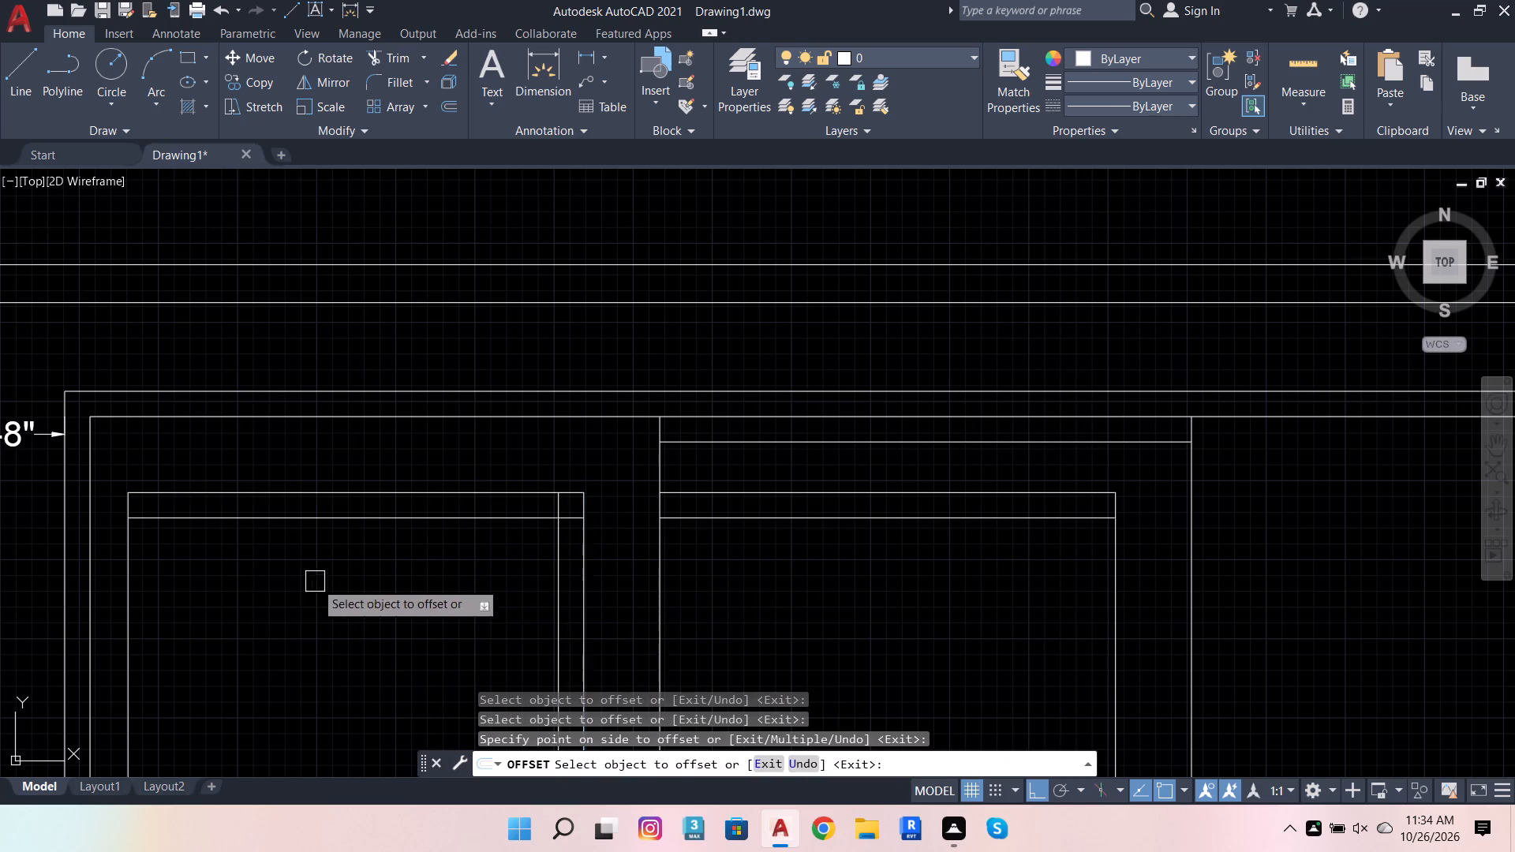
pyautogui.click(133, 575)
pyautogui.click(208, 579)
# Trim the overlapping ends of the left window's 4" offset lines at both upper corners to form a clean inner frame.
pyautogui.scroll(-1, 457, 507)
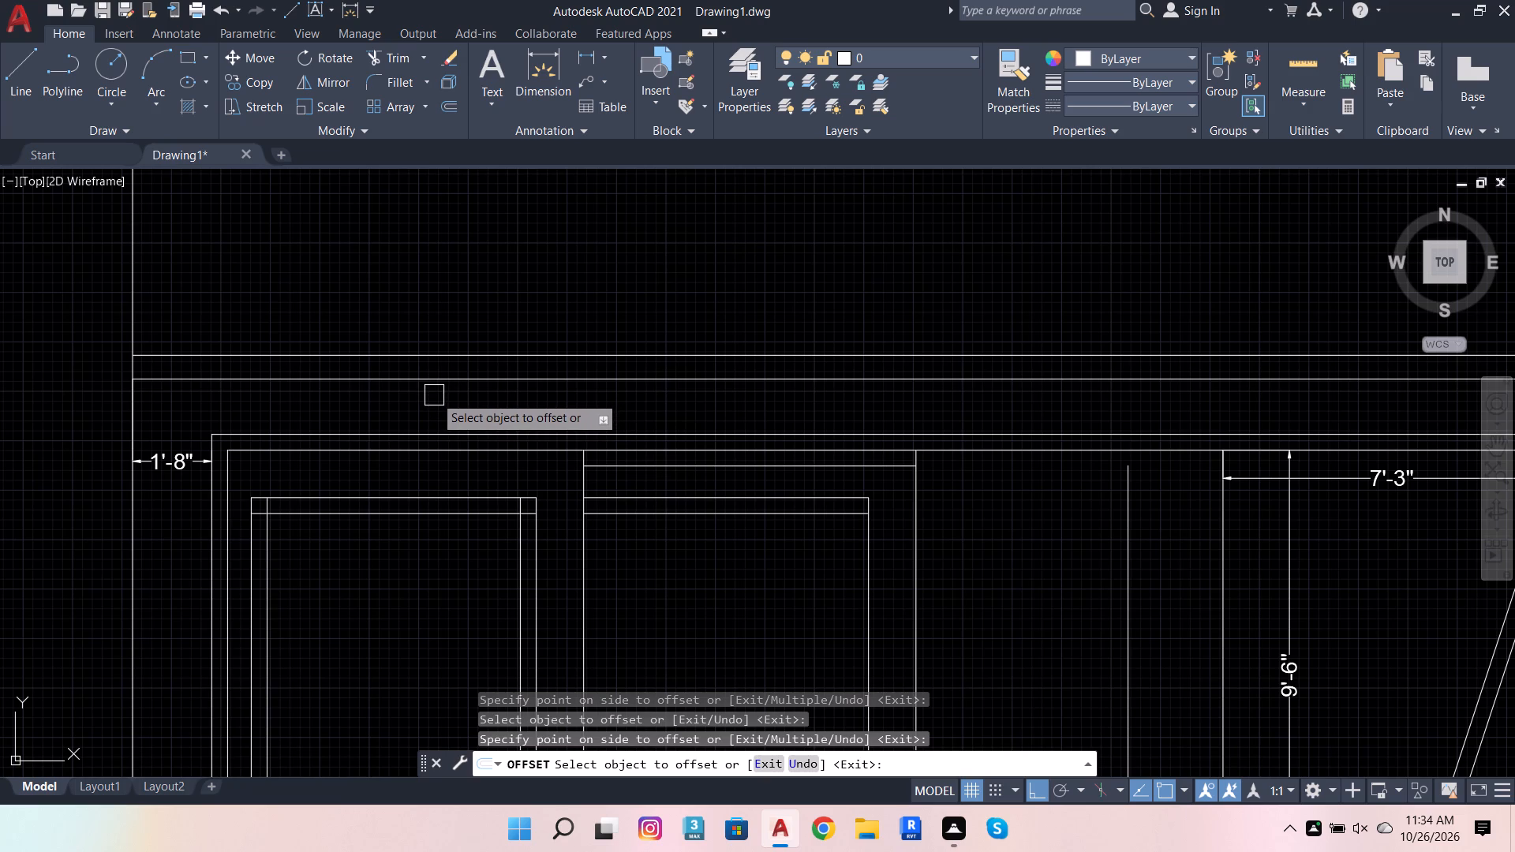
pyautogui.scroll(-3, 610, 362)
pyautogui.scroll(2, 660, 431)
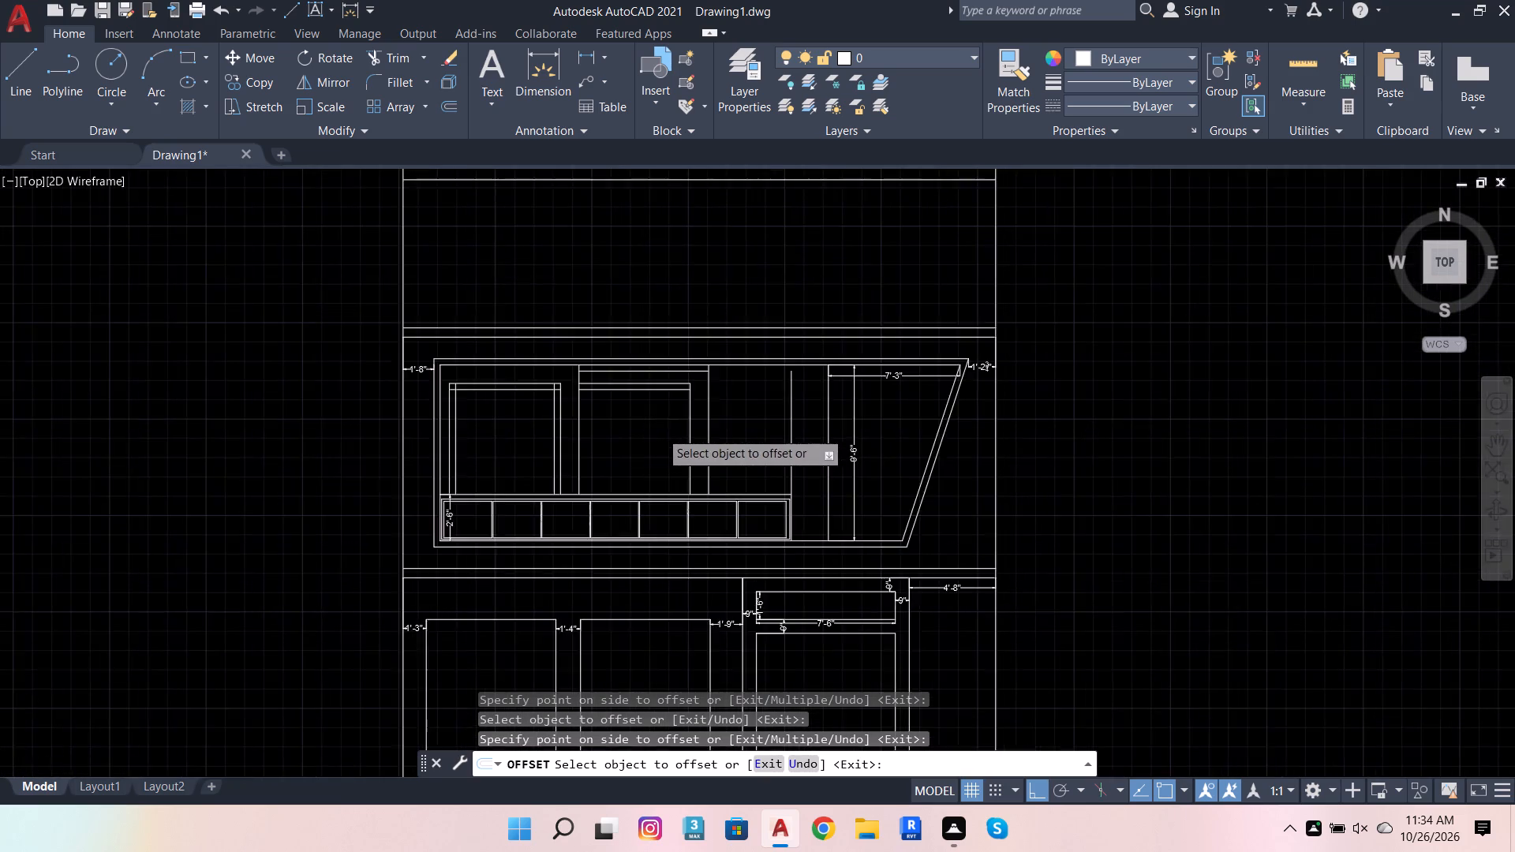
pyautogui.scroll(3, 316, 337)
pyautogui.scroll(3, 370, 398)
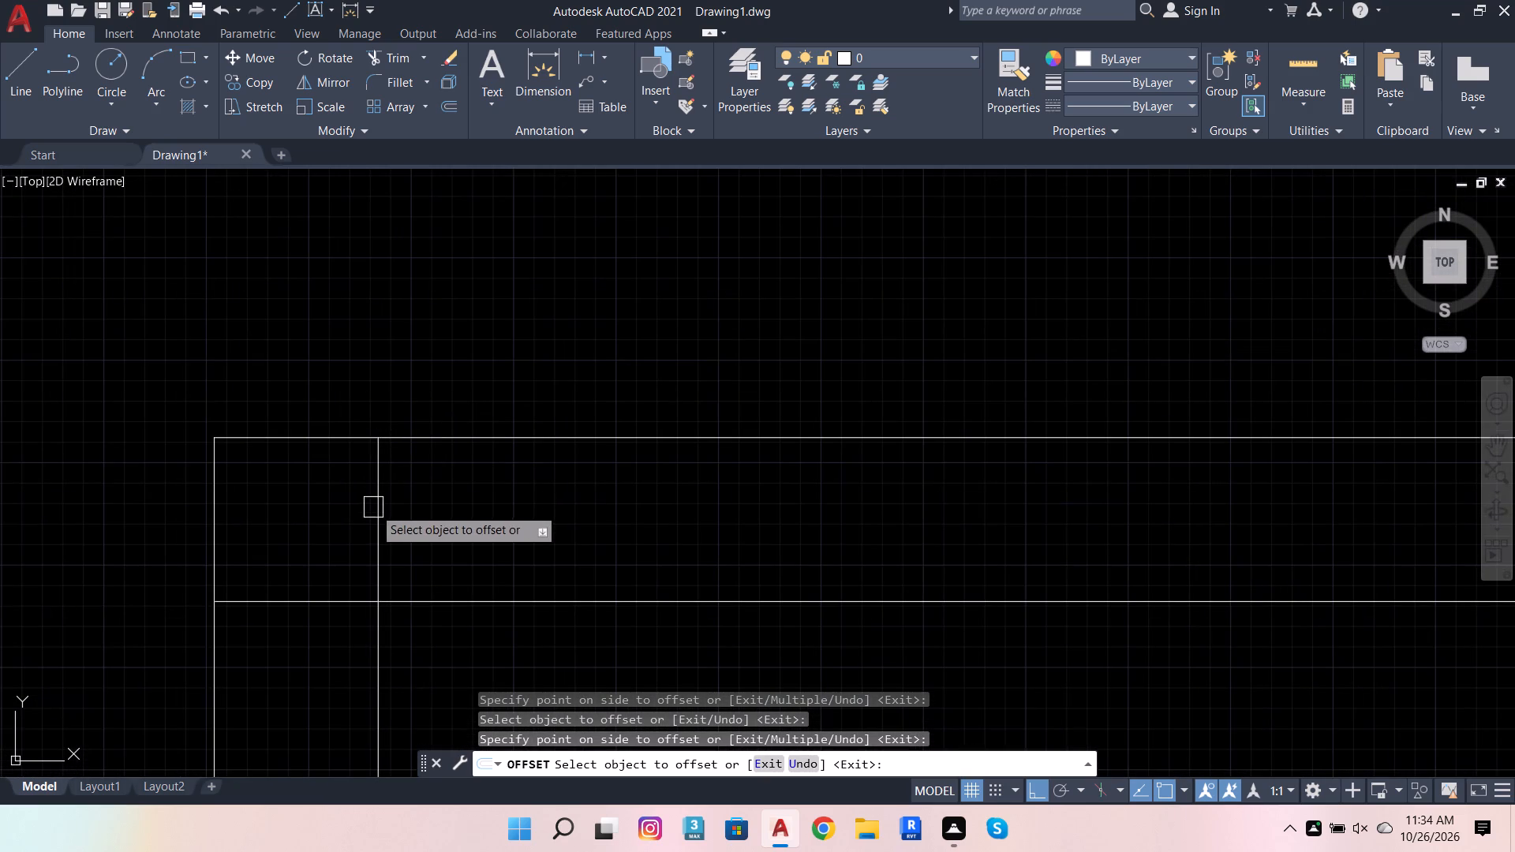
pyautogui.click(413, 511)
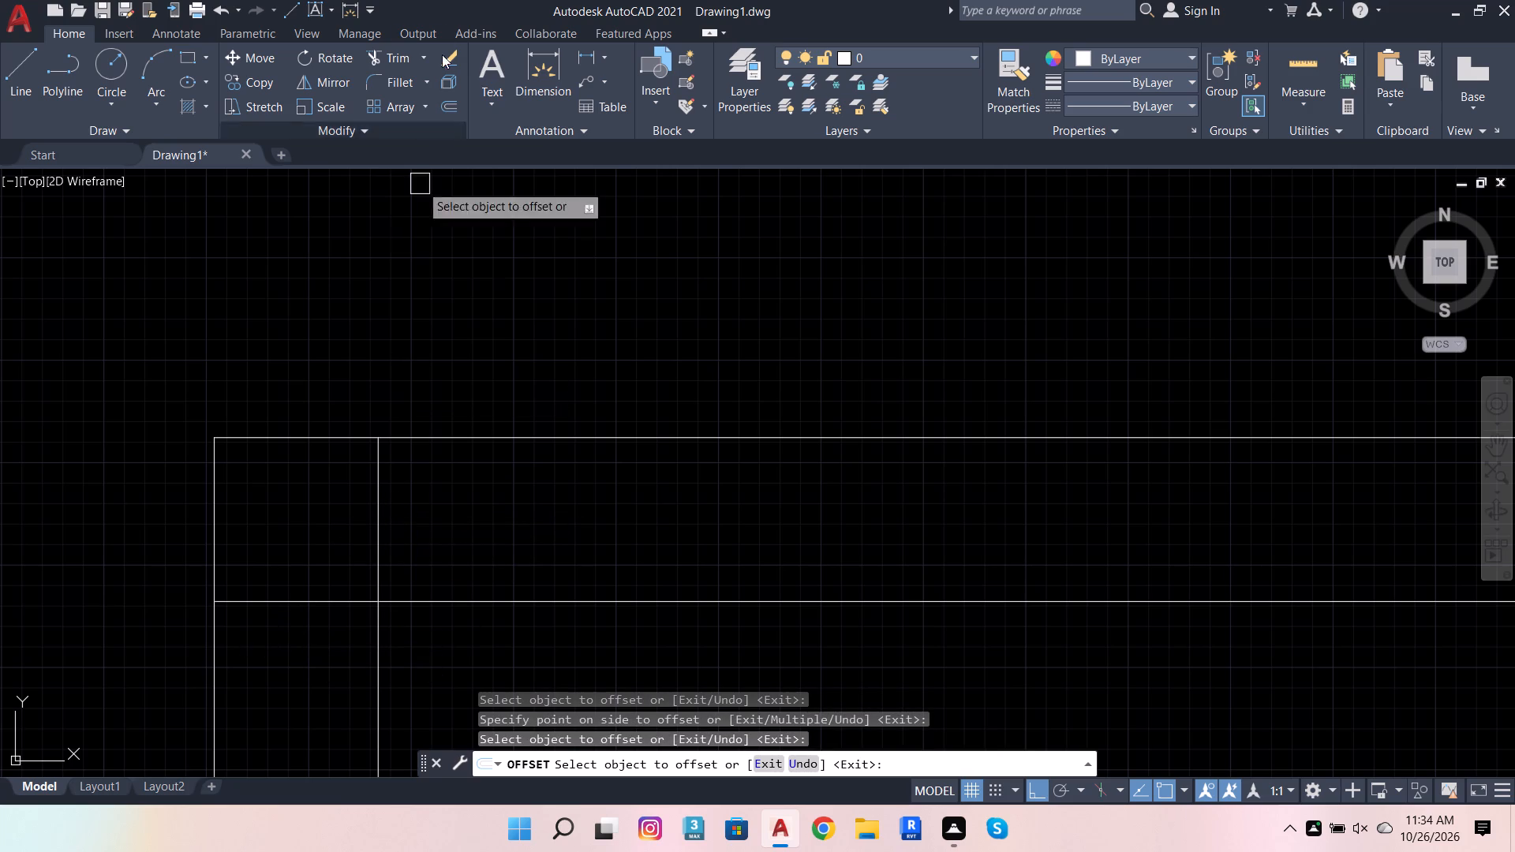
pyautogui.click(398, 63)
pyautogui.click(335, 539)
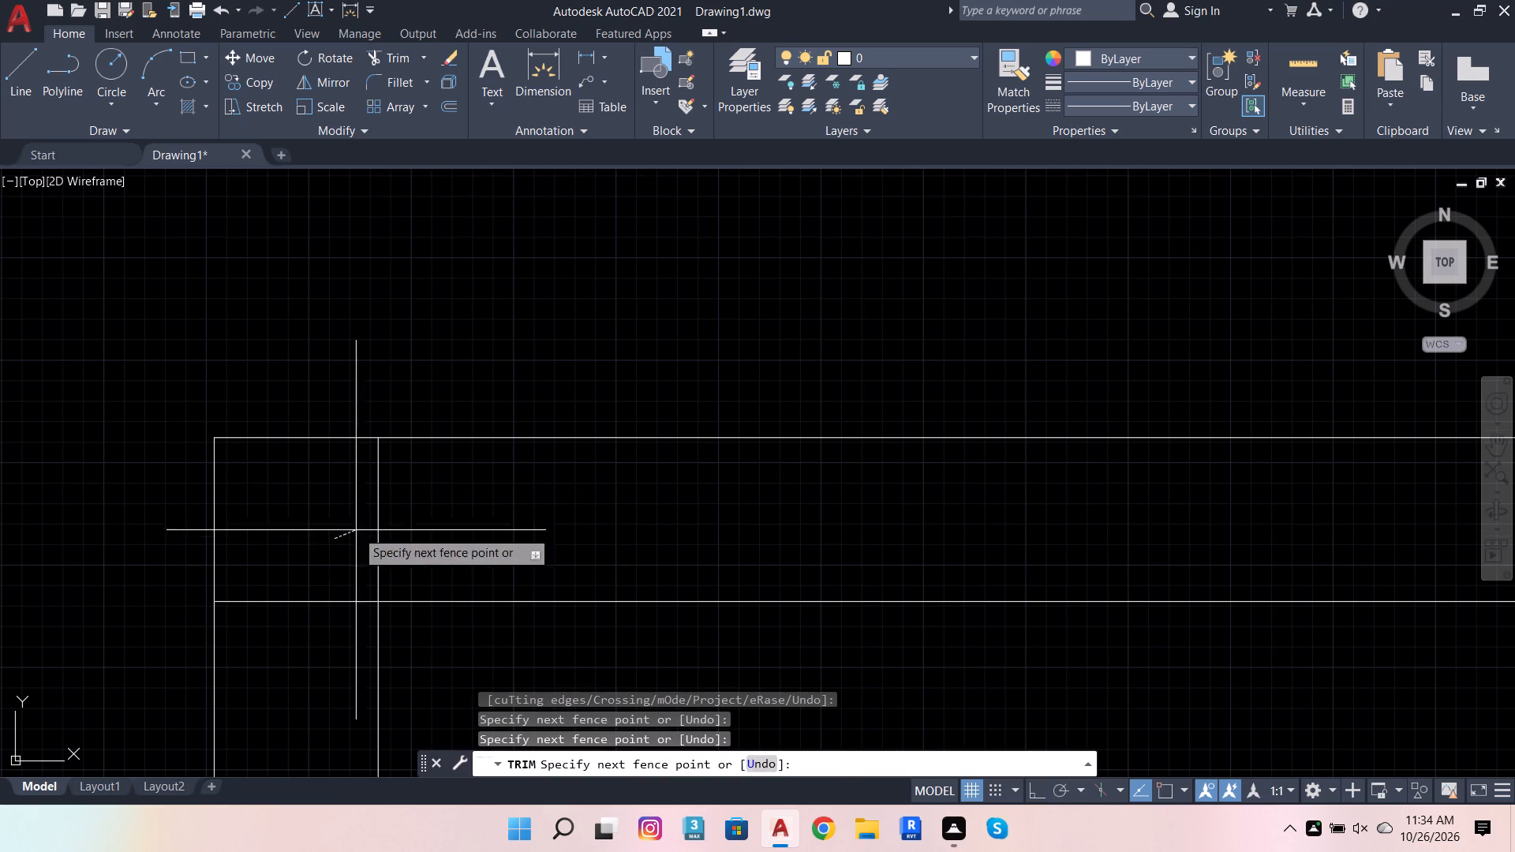
pyautogui.click(456, 504)
pyautogui.moveTo(282, 584); pyautogui.dragTo(282, 601)
pyautogui.click(270, 678)
pyautogui.scroll(-5, 435, 474)
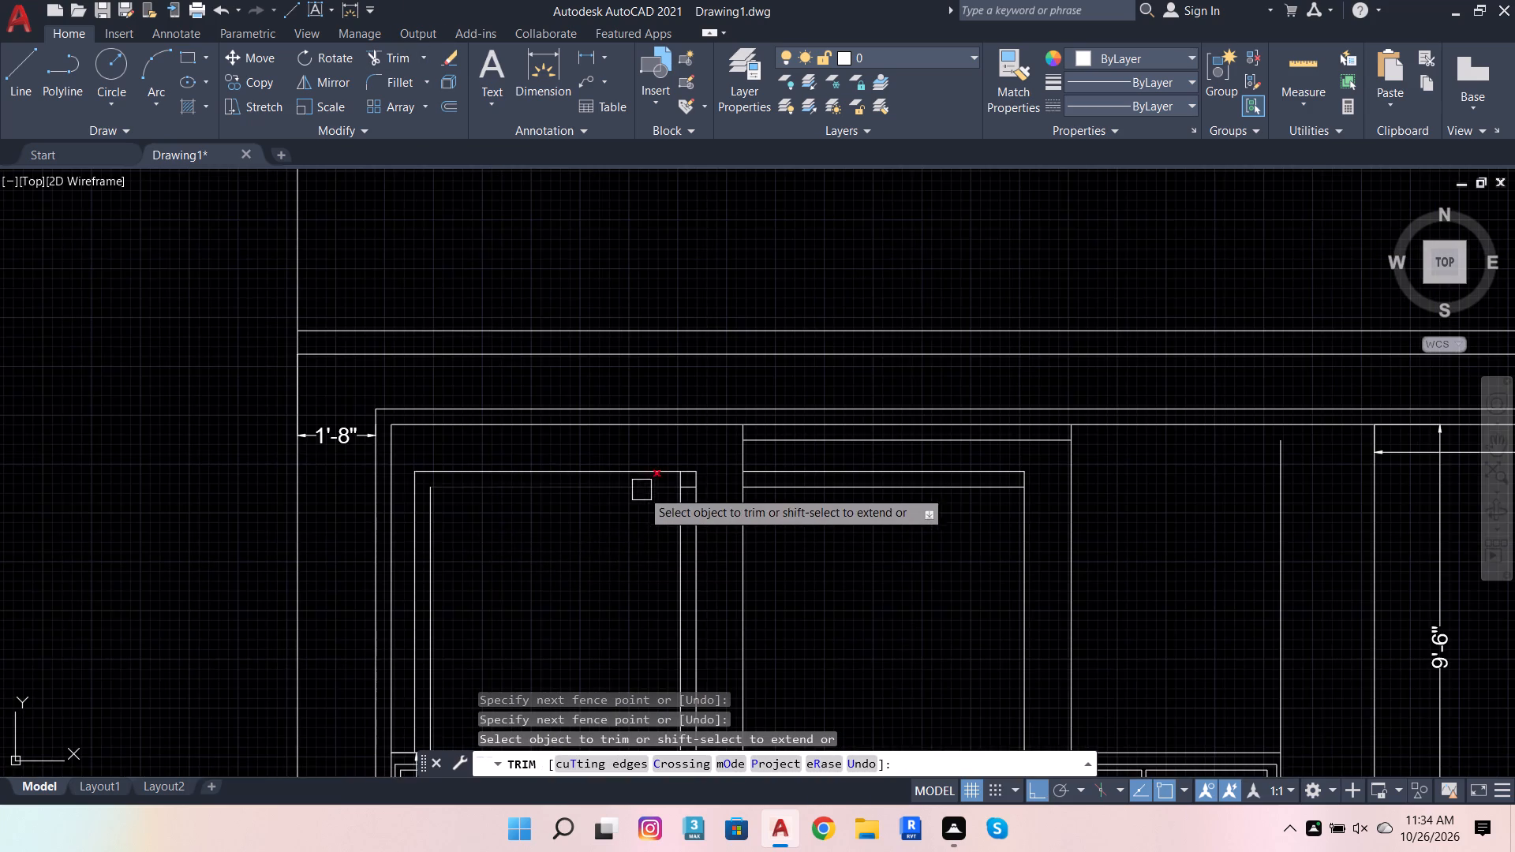
pyautogui.scroll(5, 652, 486)
pyautogui.click(862, 462)
pyautogui.click(959, 550)
# Remove the remaining horizontal line just below the frame's inner top edge, above the middle window, with Trim.
pyautogui.scroll(-5, 443, 506)
pyautogui.scroll(3, 819, 498)
pyautogui.scroll(-4, 472, 567)
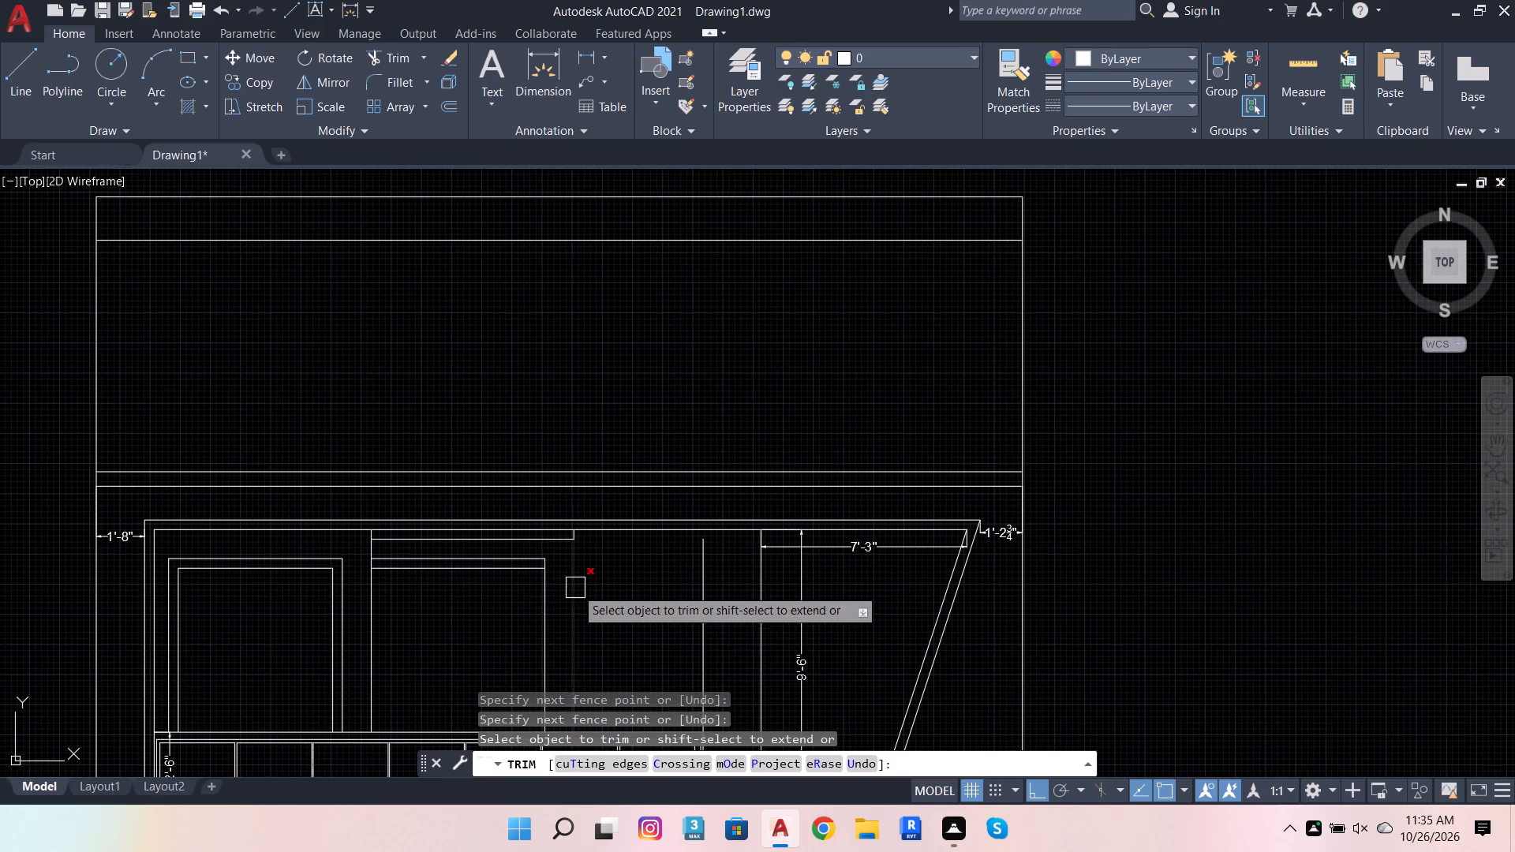
pyautogui.scroll(3, 572, 531)
pyautogui.scroll(-2, 676, 548)
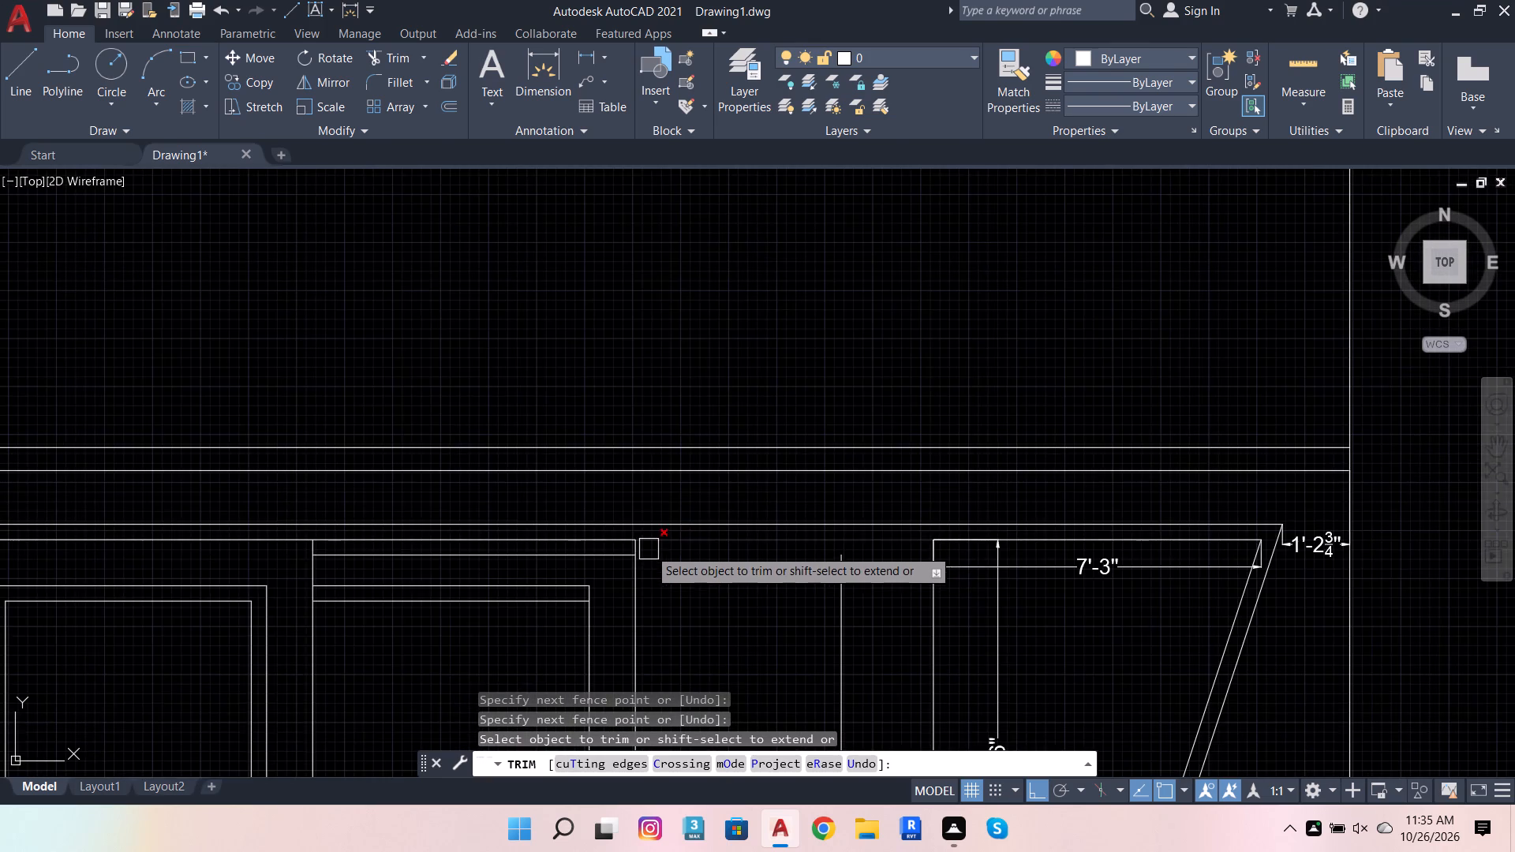
pyautogui.scroll(3, 647, 548)
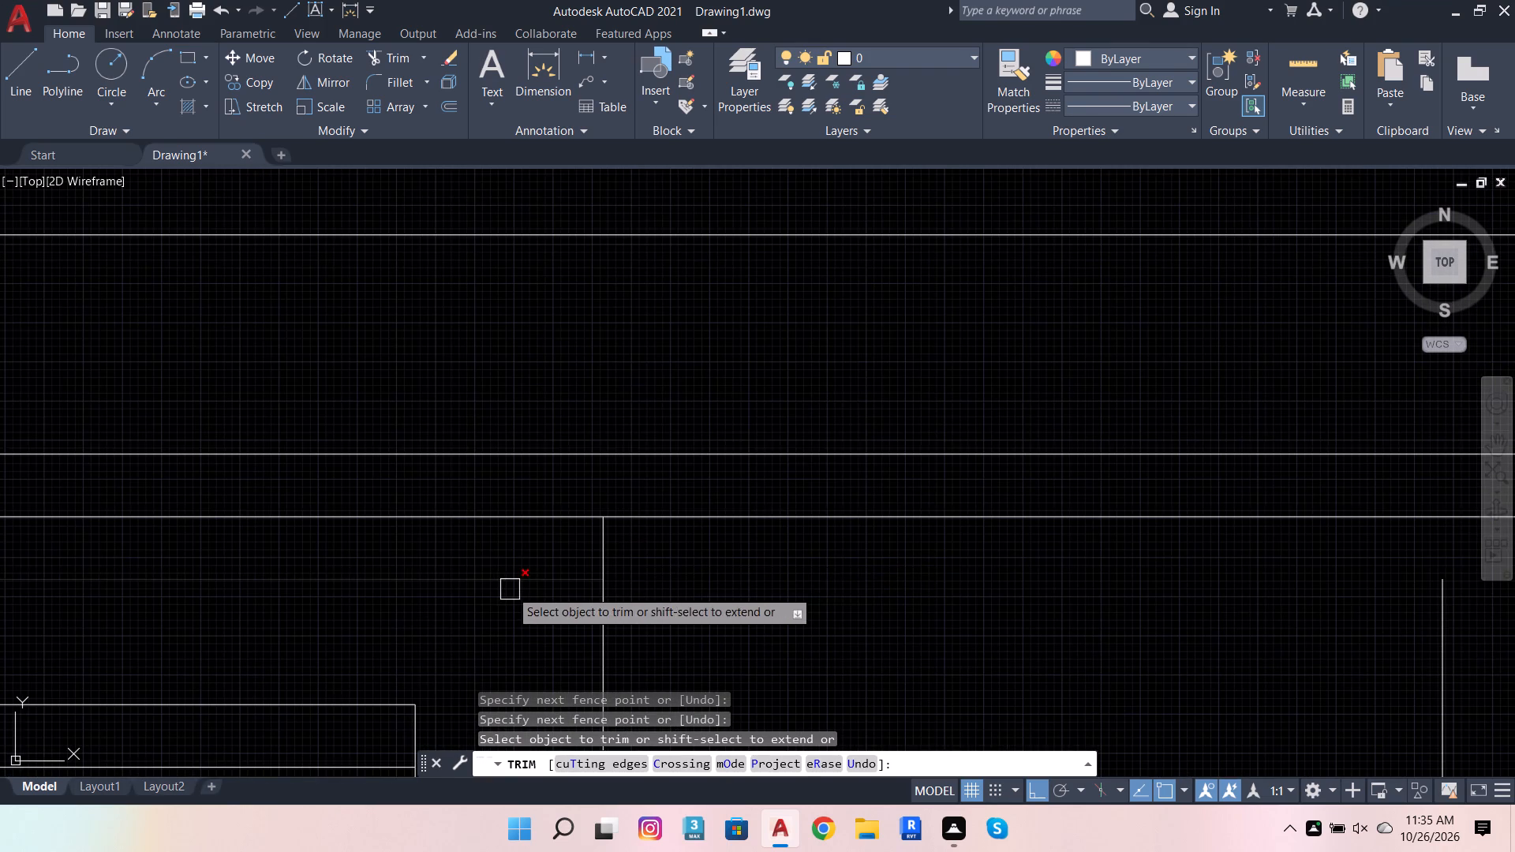
pyautogui.click(511, 582)
pyautogui.scroll(-3, 973, 482)
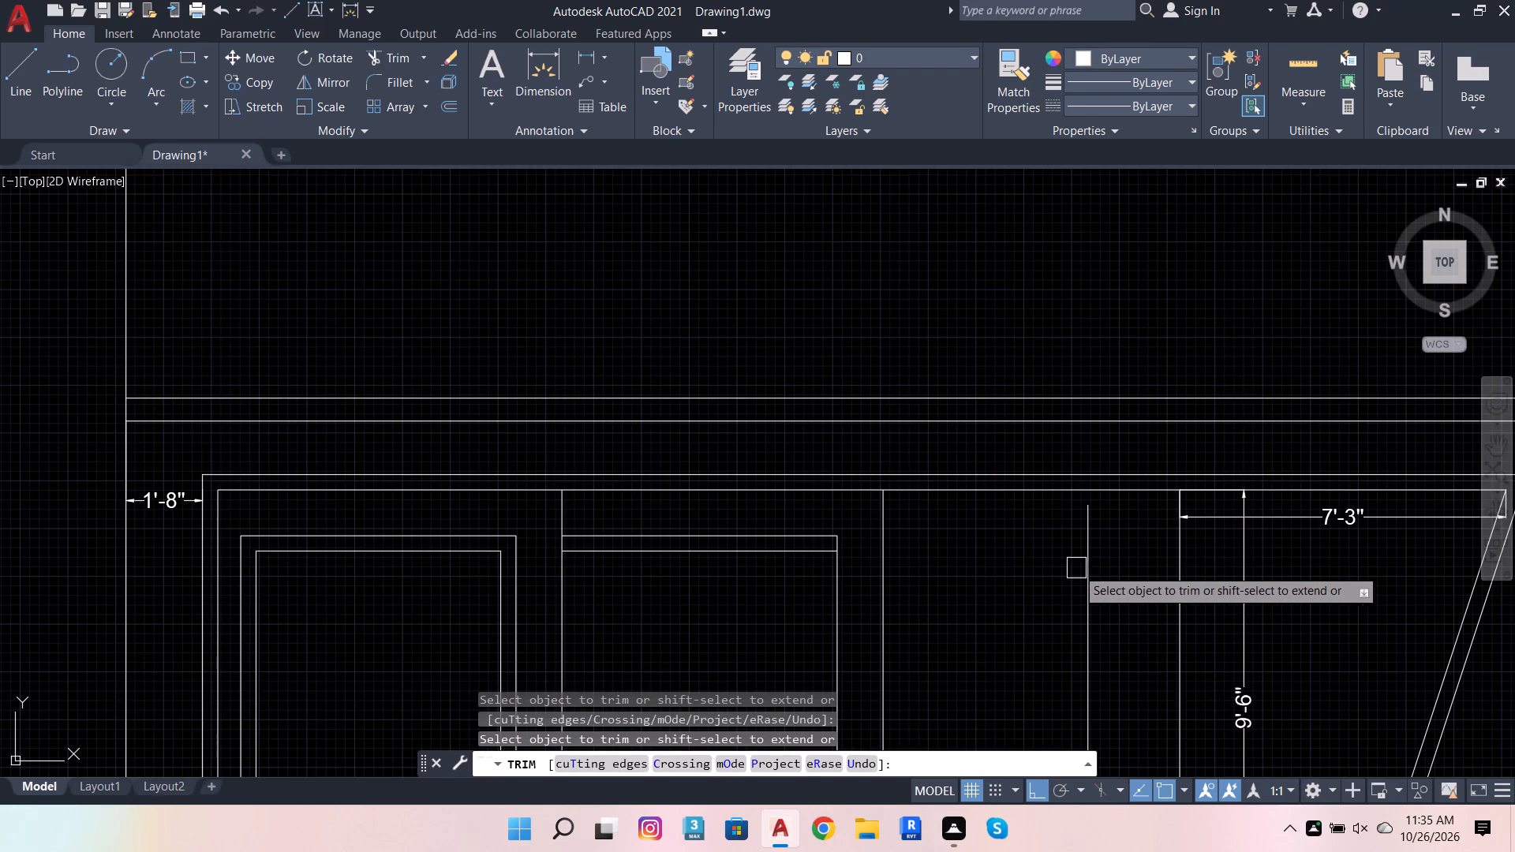
# Extend the vertical line at the lower panel's right end up to the frame's inner top edge.
pyautogui.scroll(-3, 1124, 514)
pyautogui.scroll(2, 1129, 559)
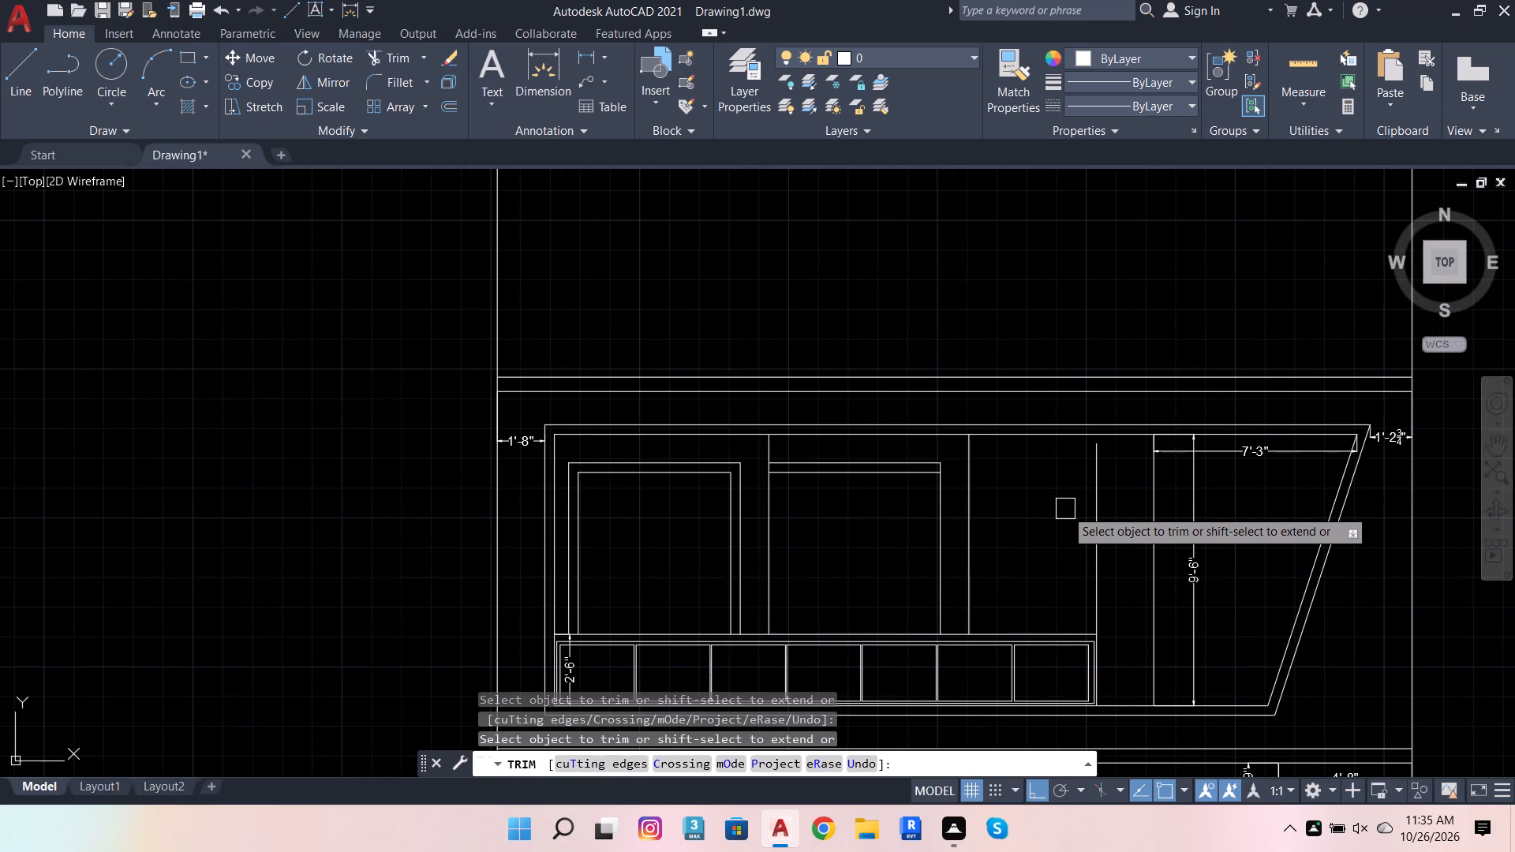
pyautogui.keyDown('shift'); pyautogui.click(1093, 482); pyautogui.keyUp('shift')
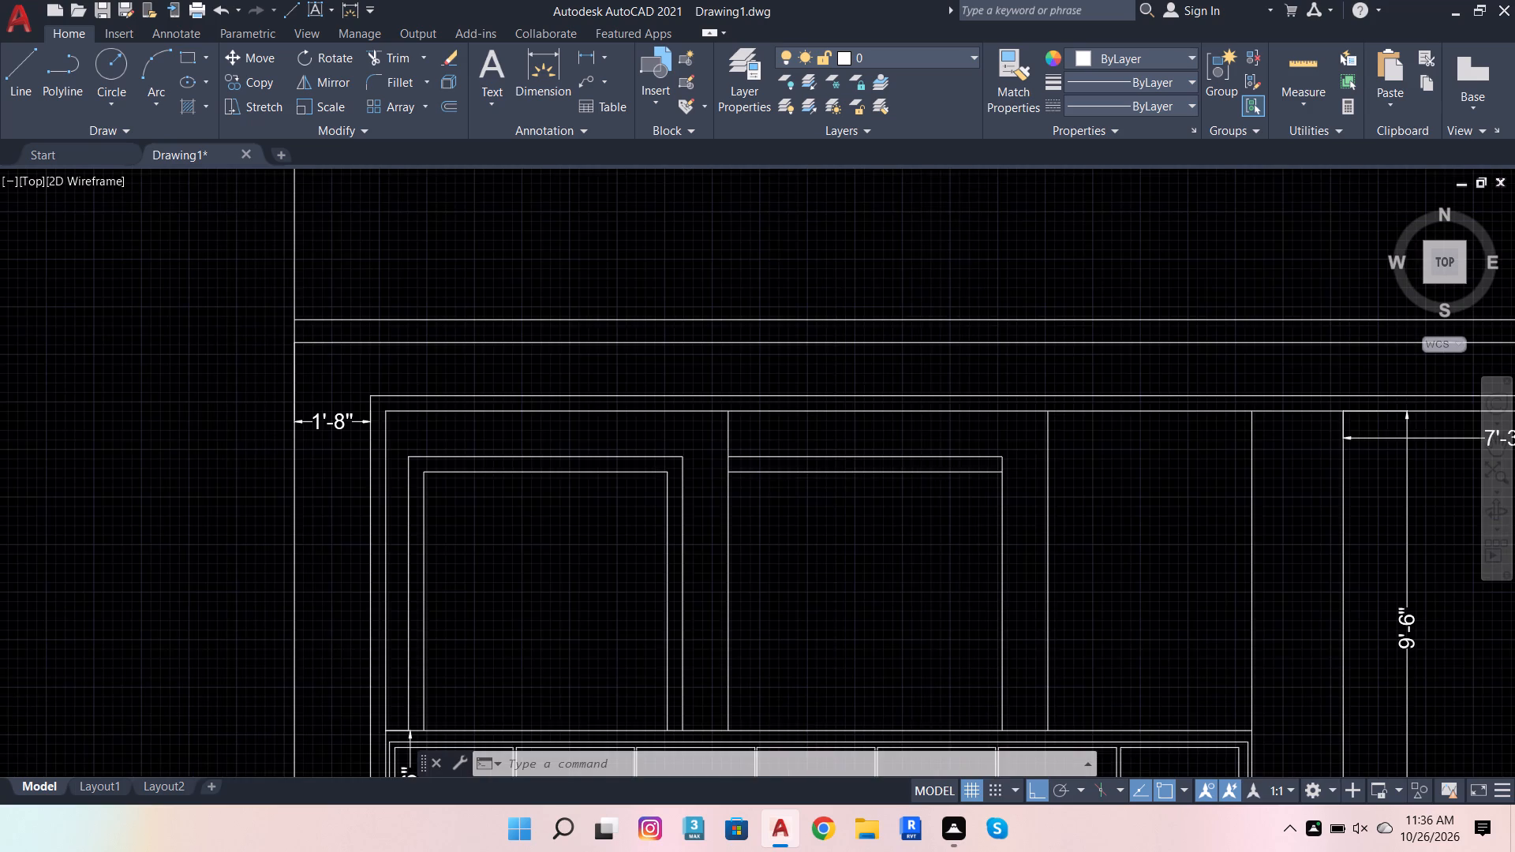
# Offset the inner top lines of the middle and left windows 5" downward.
pyautogui.click(834, 476)
pyautogui.click(458, 108)
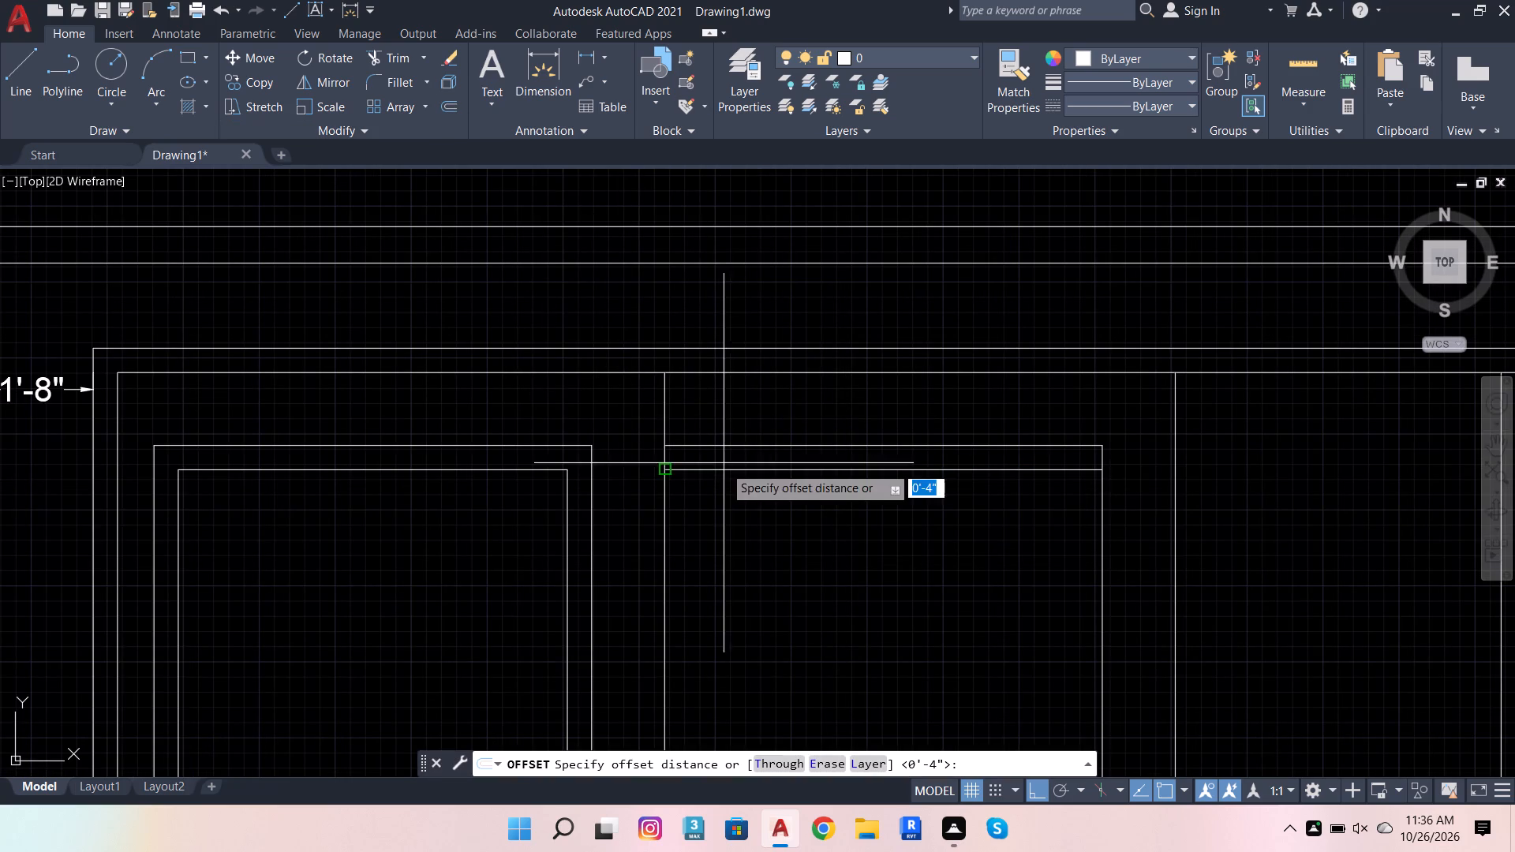
pyautogui.moveTo(688, 472); pyautogui.dragTo(692, 497)
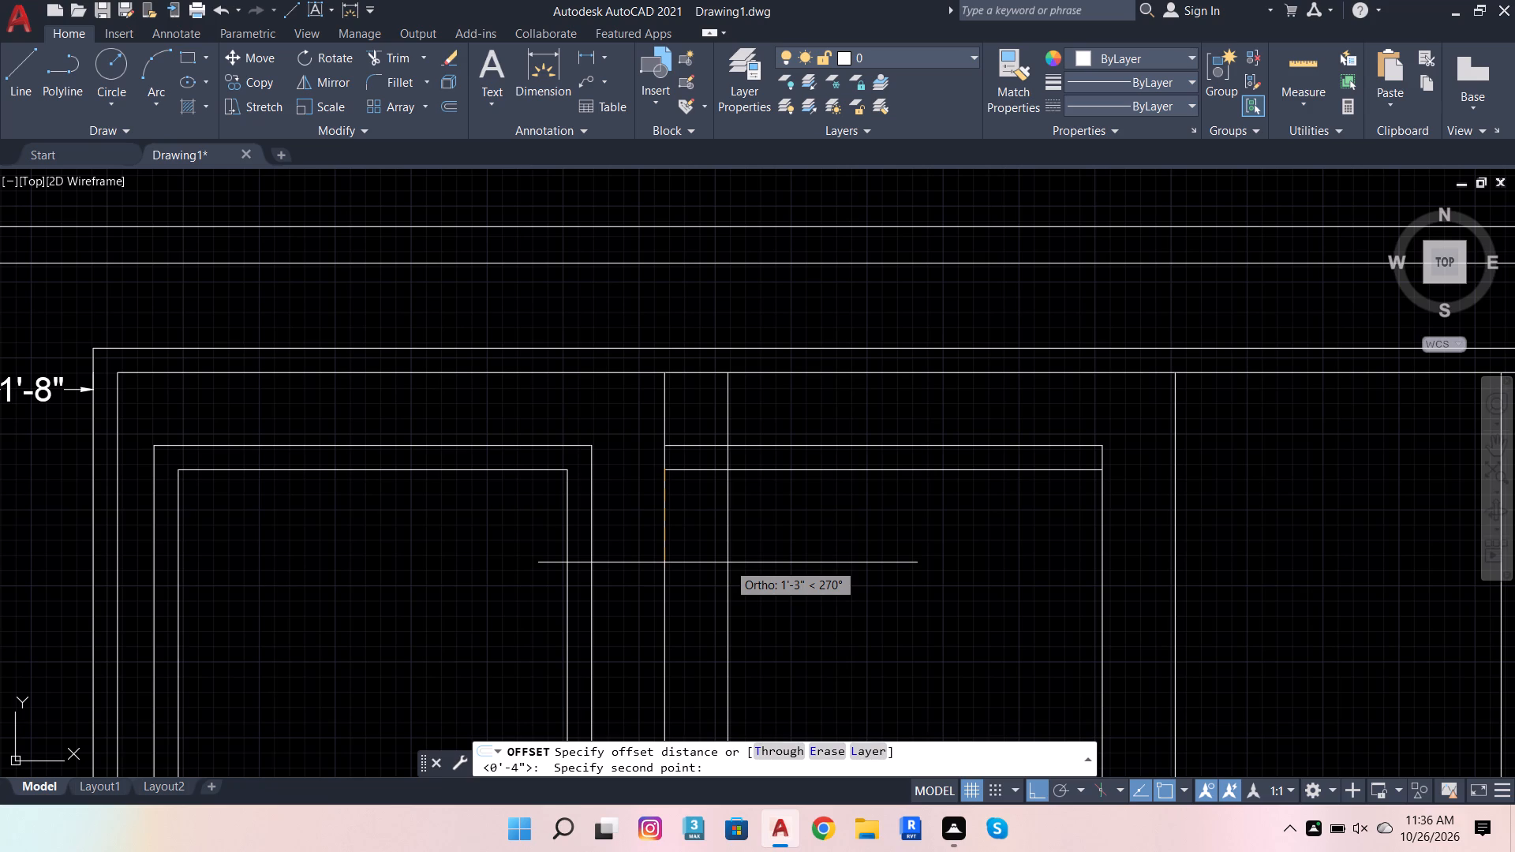
pyautogui.press('5')
pyautogui.press('Return')
pyautogui.click(728, 562)
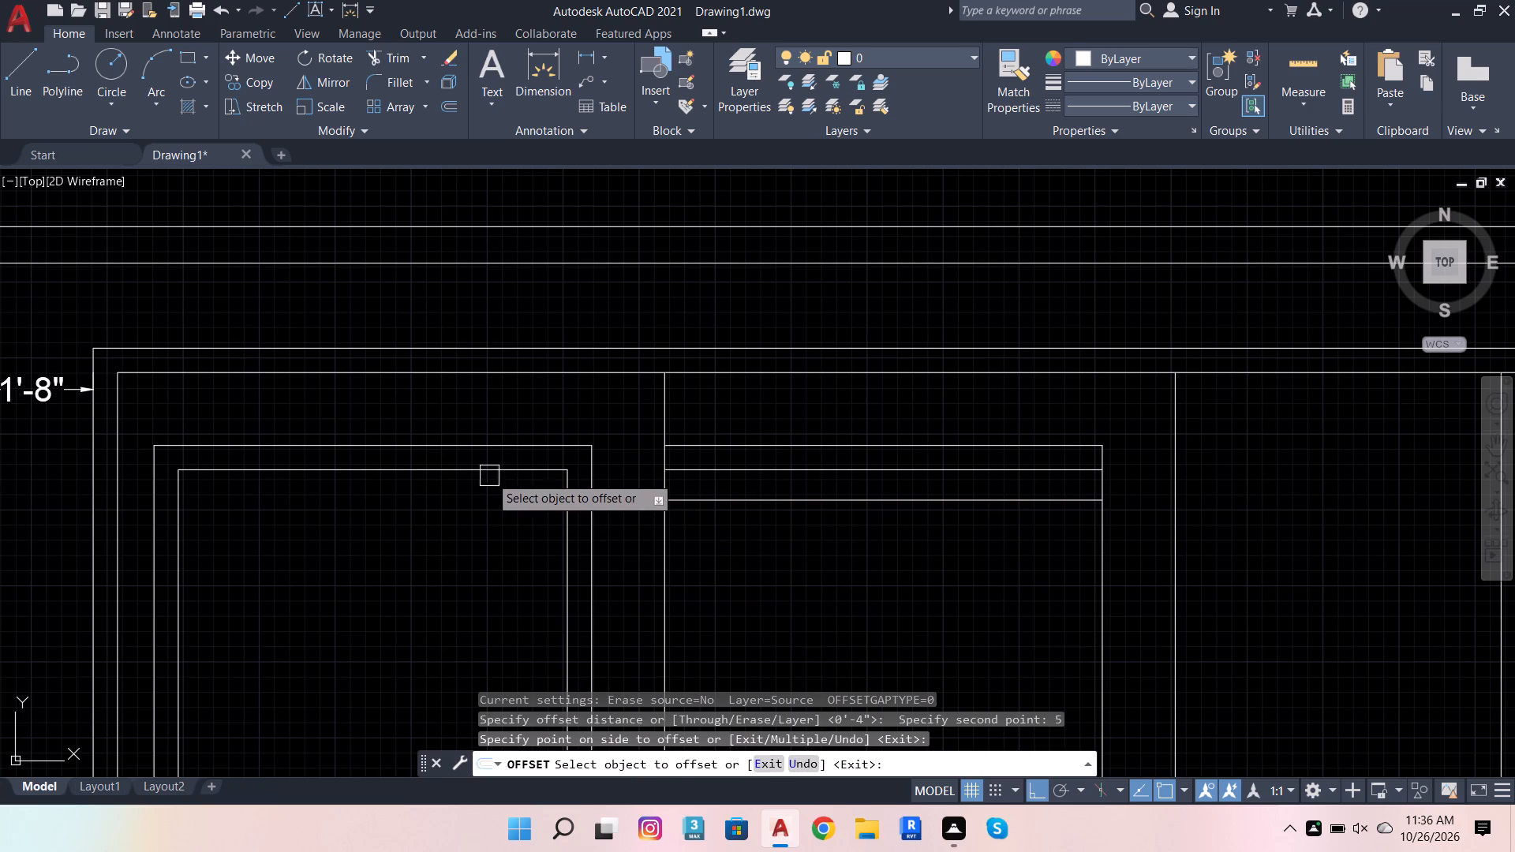
pyautogui.click(477, 473)
pyautogui.click(440, 551)
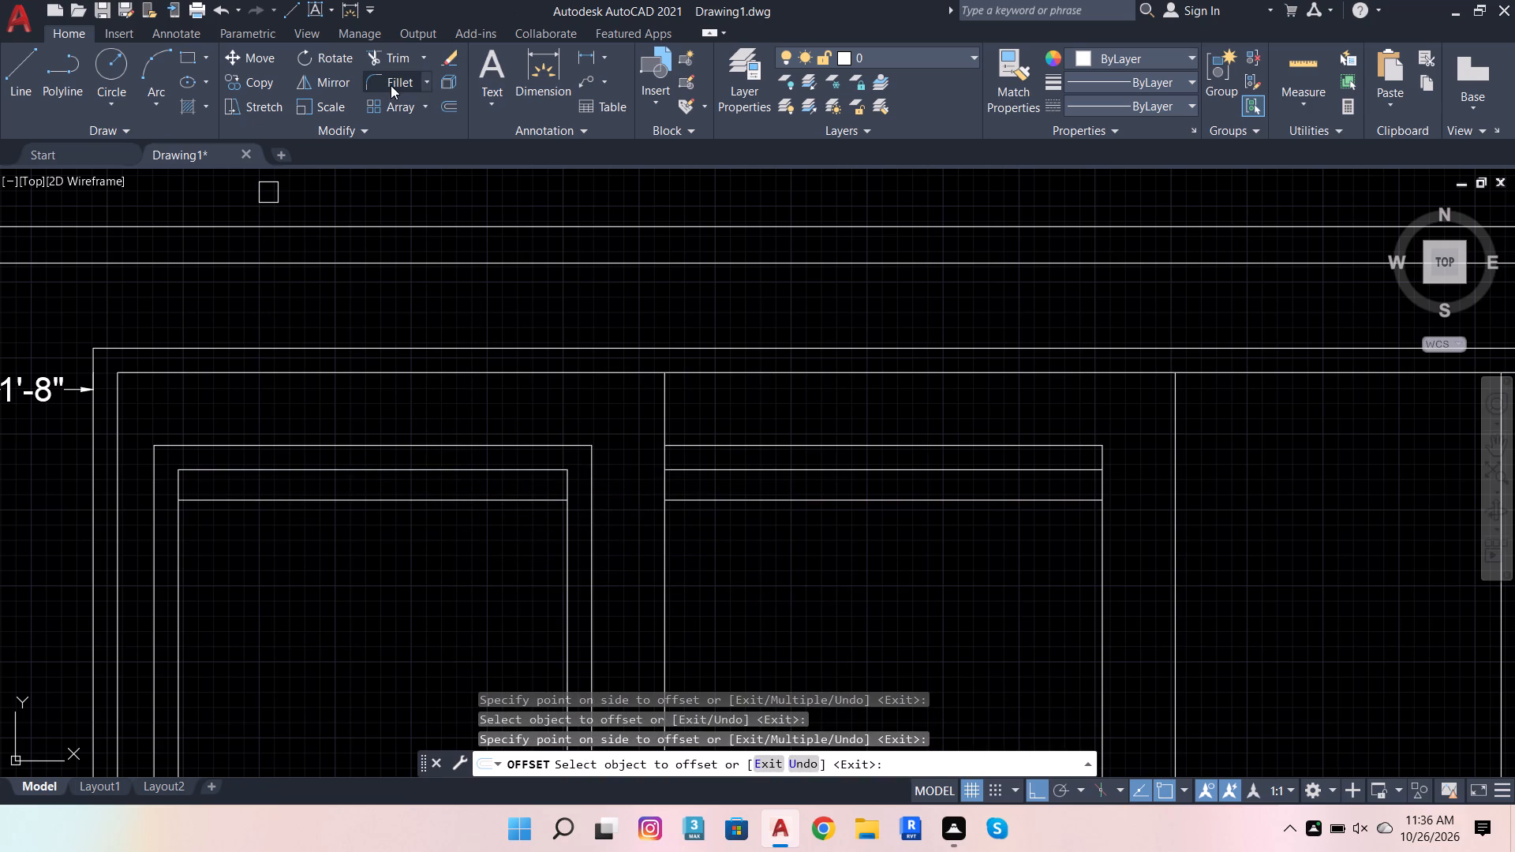
# Offset the inner vertical side lines of the left and middle windows 2" inward.
pyautogui.click(442, 102)
pyautogui.click(565, 471)
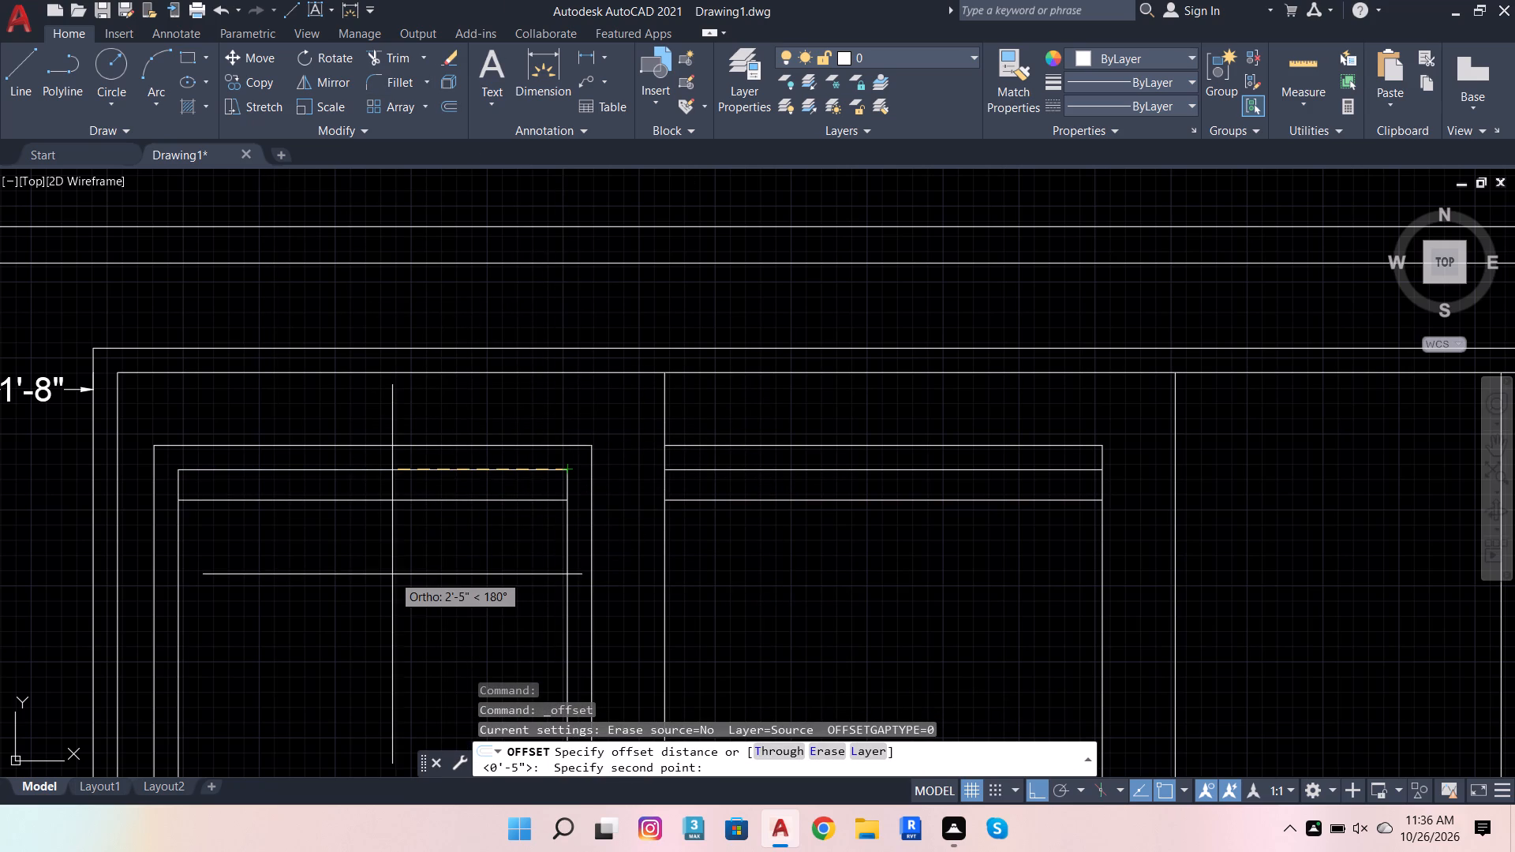
pyautogui.press('2')
pyautogui.press('Return')
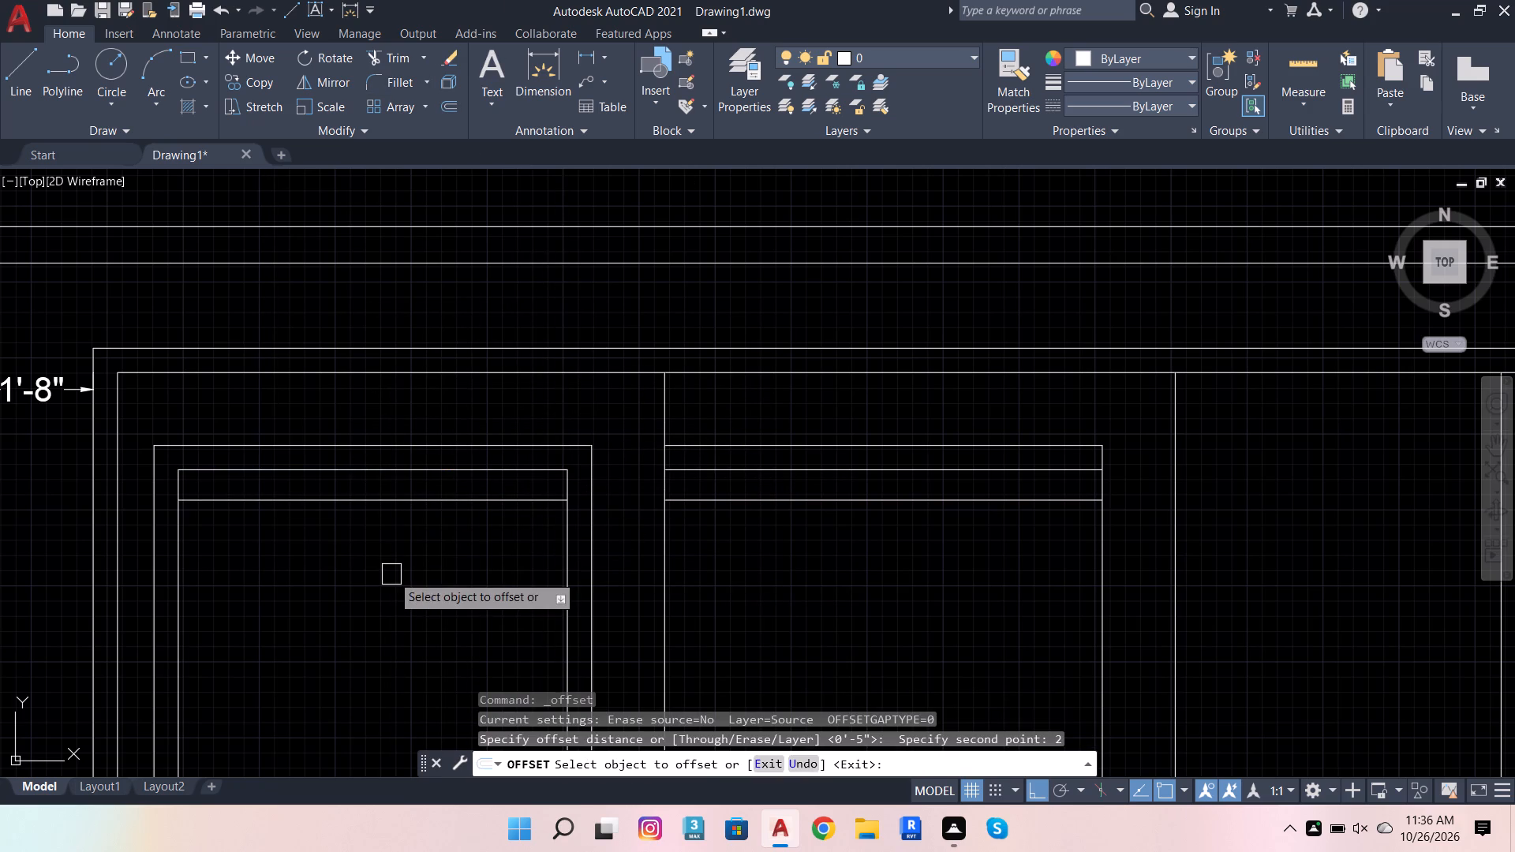
pyautogui.click(570, 585)
pyautogui.click(520, 585)
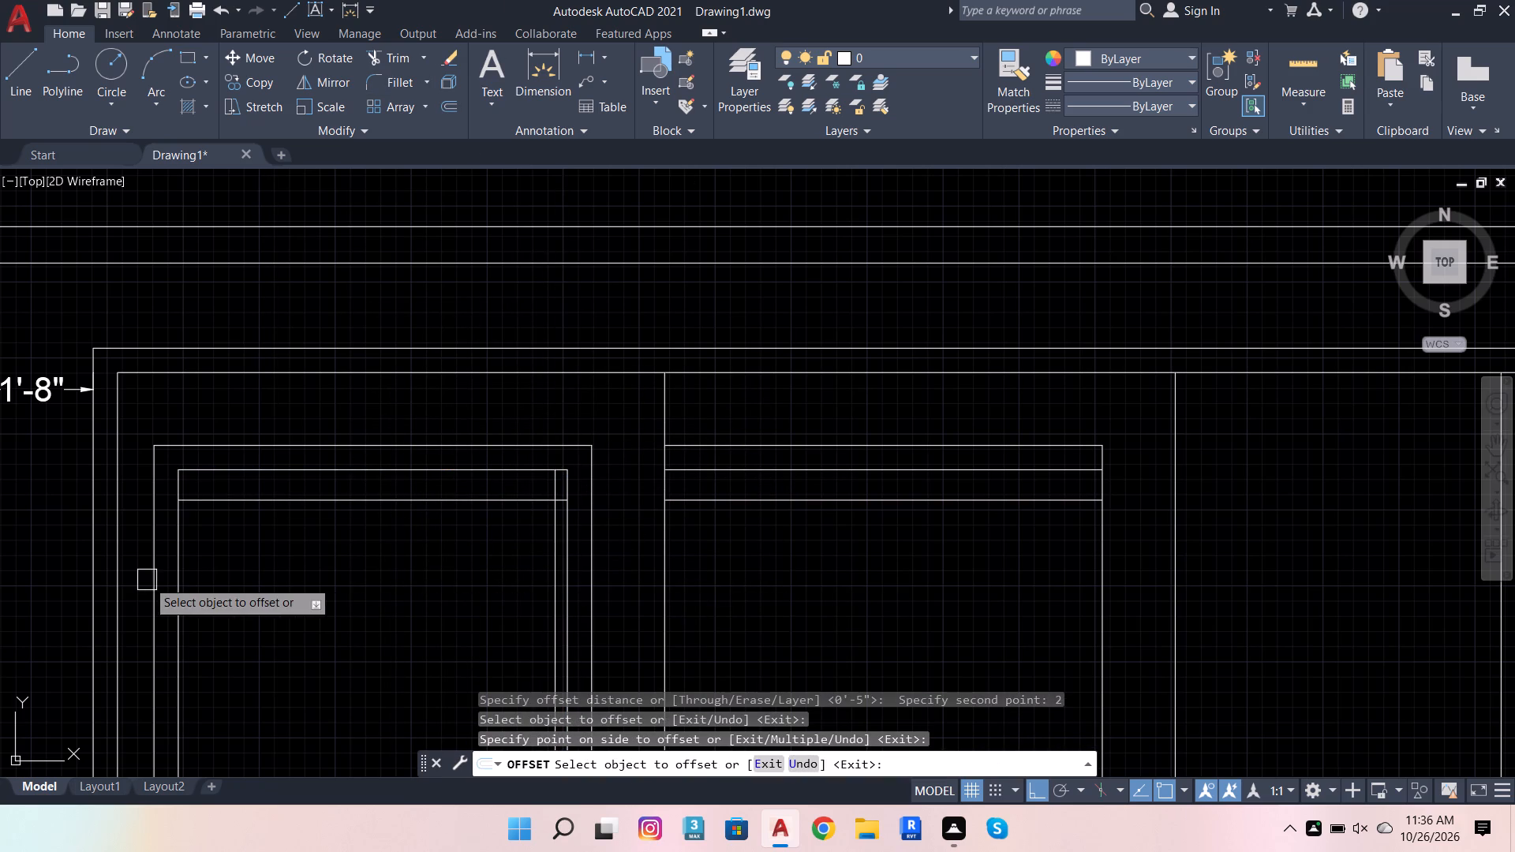
pyautogui.click(190, 558)
pyautogui.moveTo(179, 555); pyautogui.dragTo(194, 562)
pyautogui.click(228, 573)
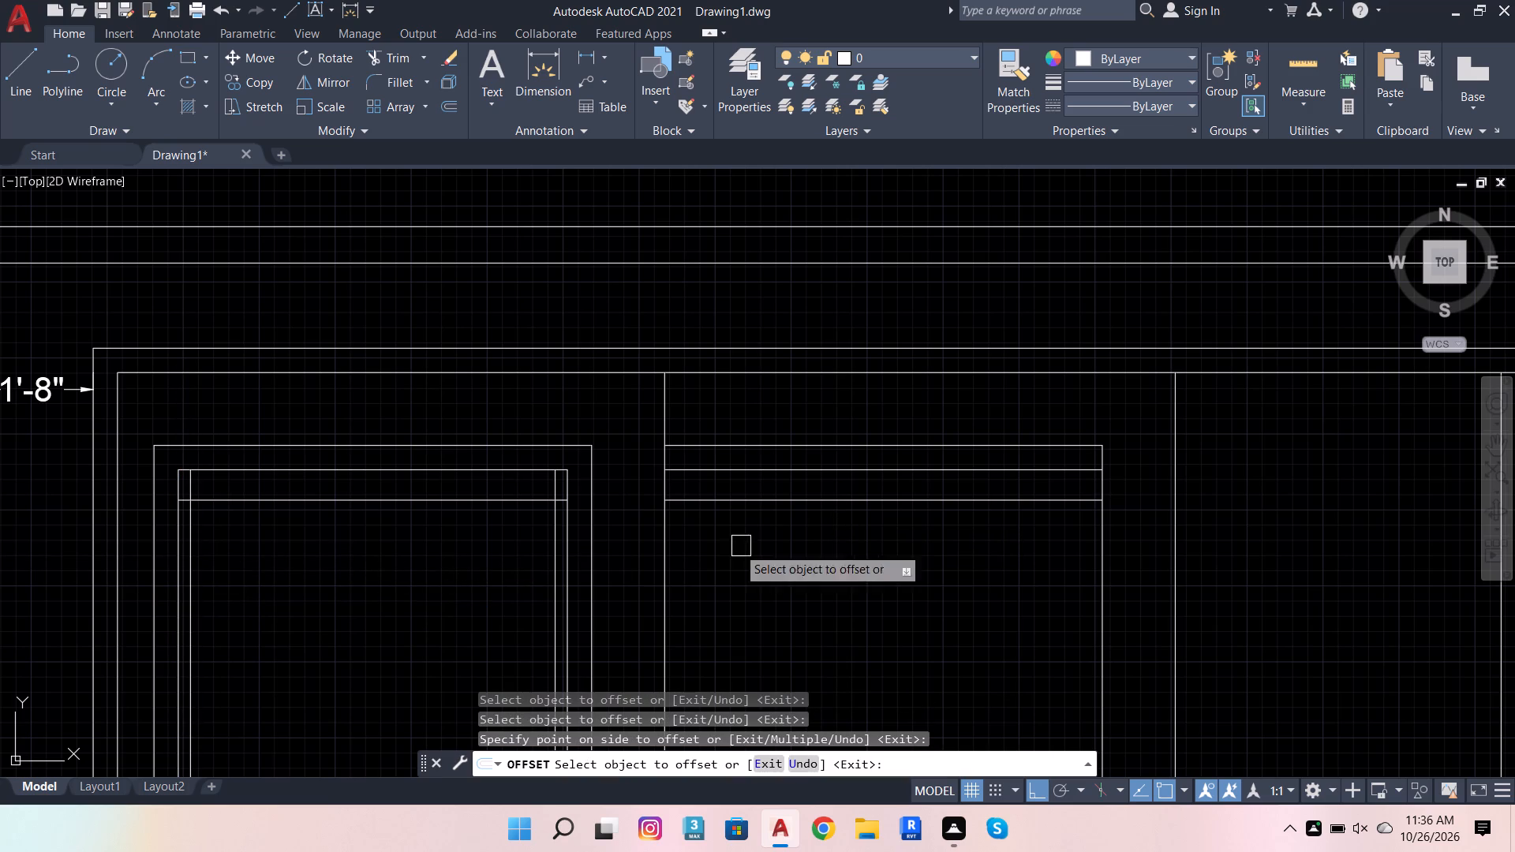
pyautogui.click(670, 521)
pyautogui.click(733, 536)
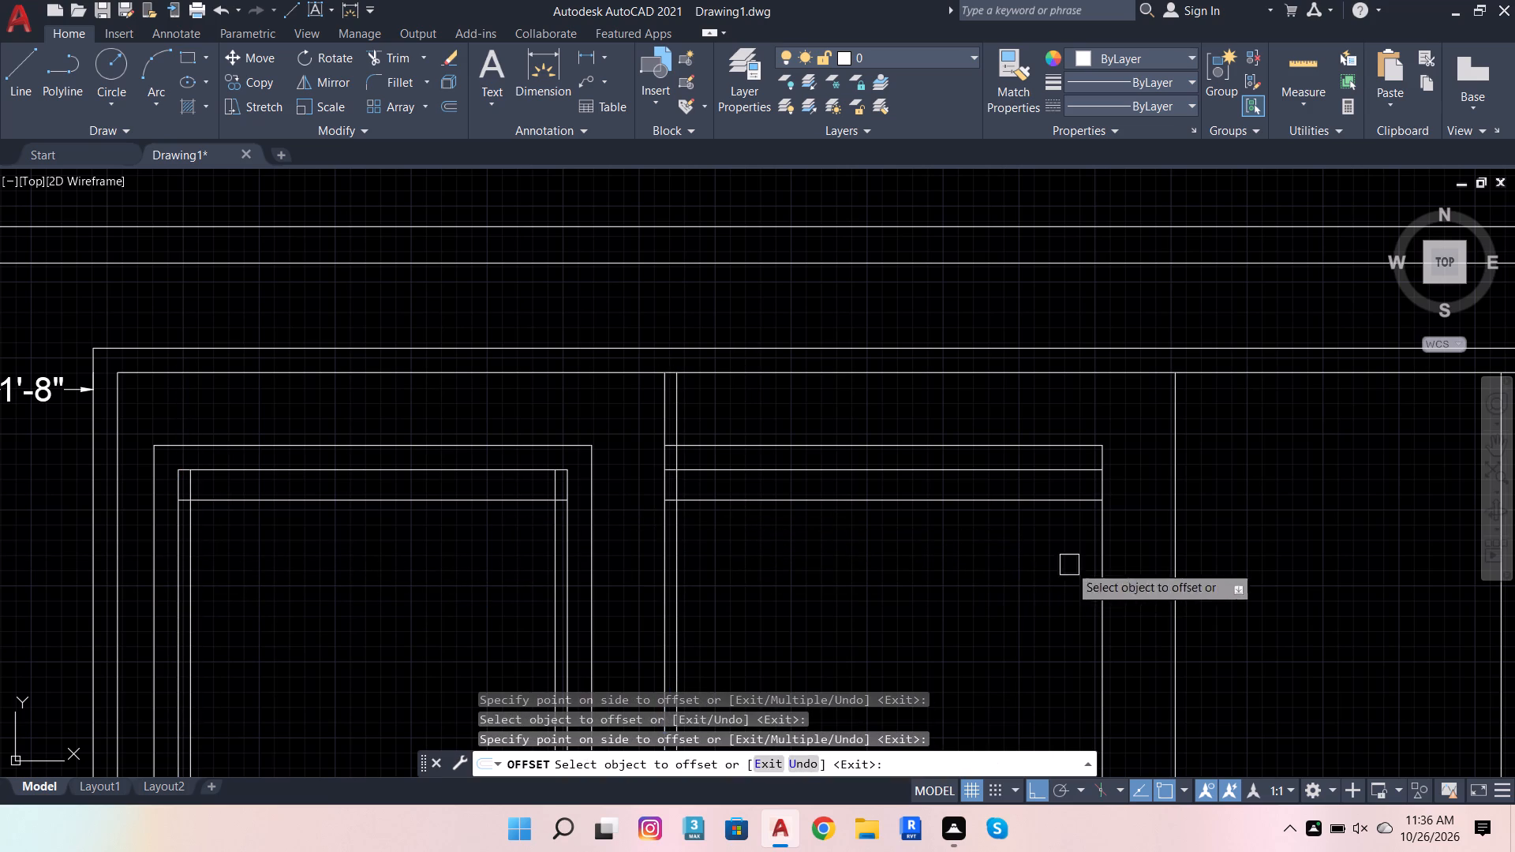
pyautogui.click(1113, 549)
pyautogui.click(1002, 562)
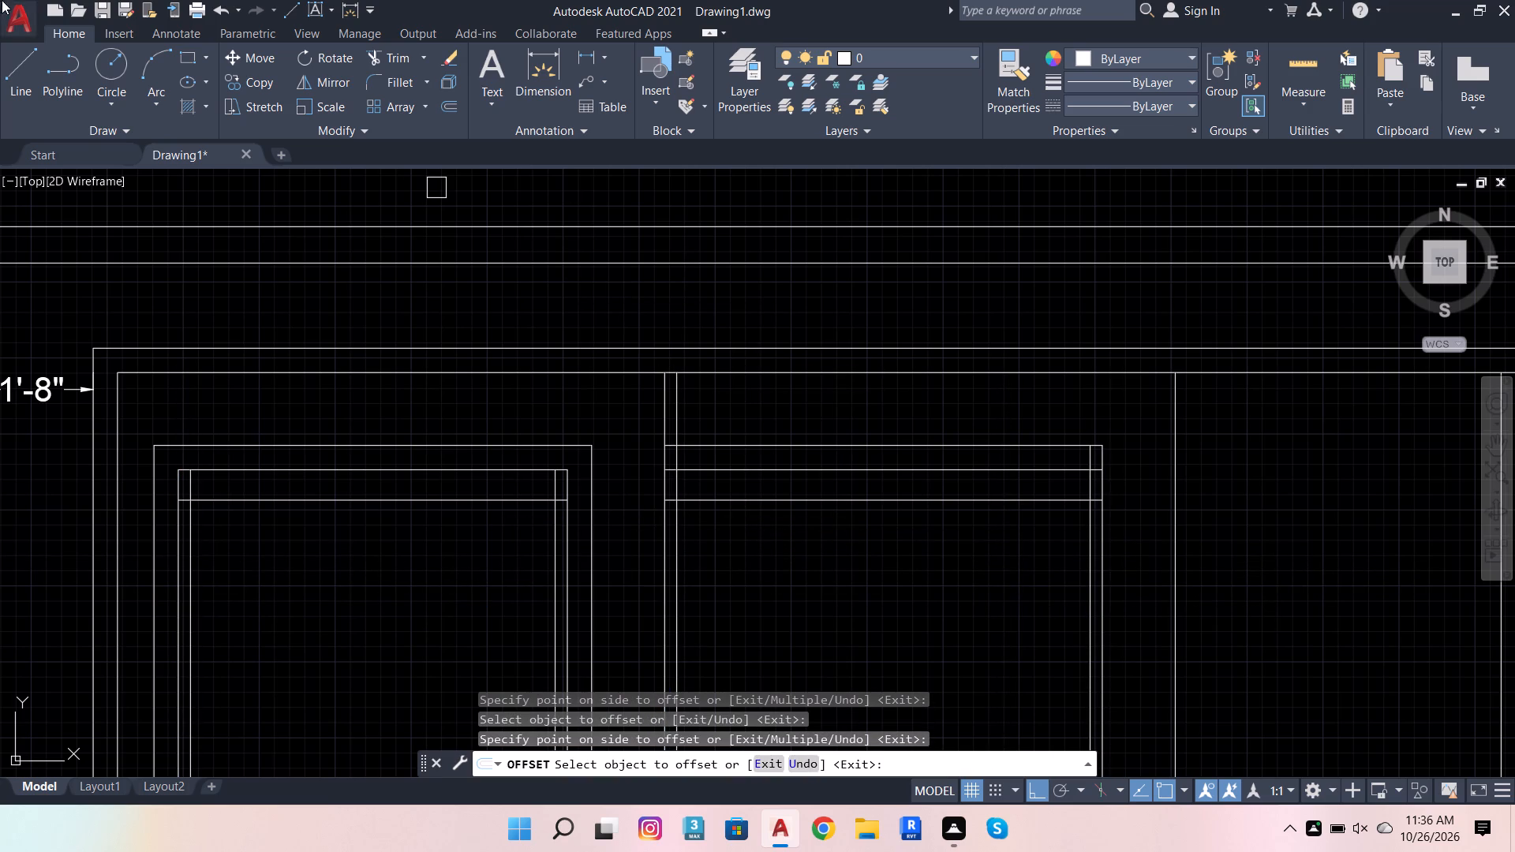
# Trim the overlapping ends of the middle window's offset lines at both upper corners, including the leftover vertical piece at the right corner.
pyautogui.click(395, 55)
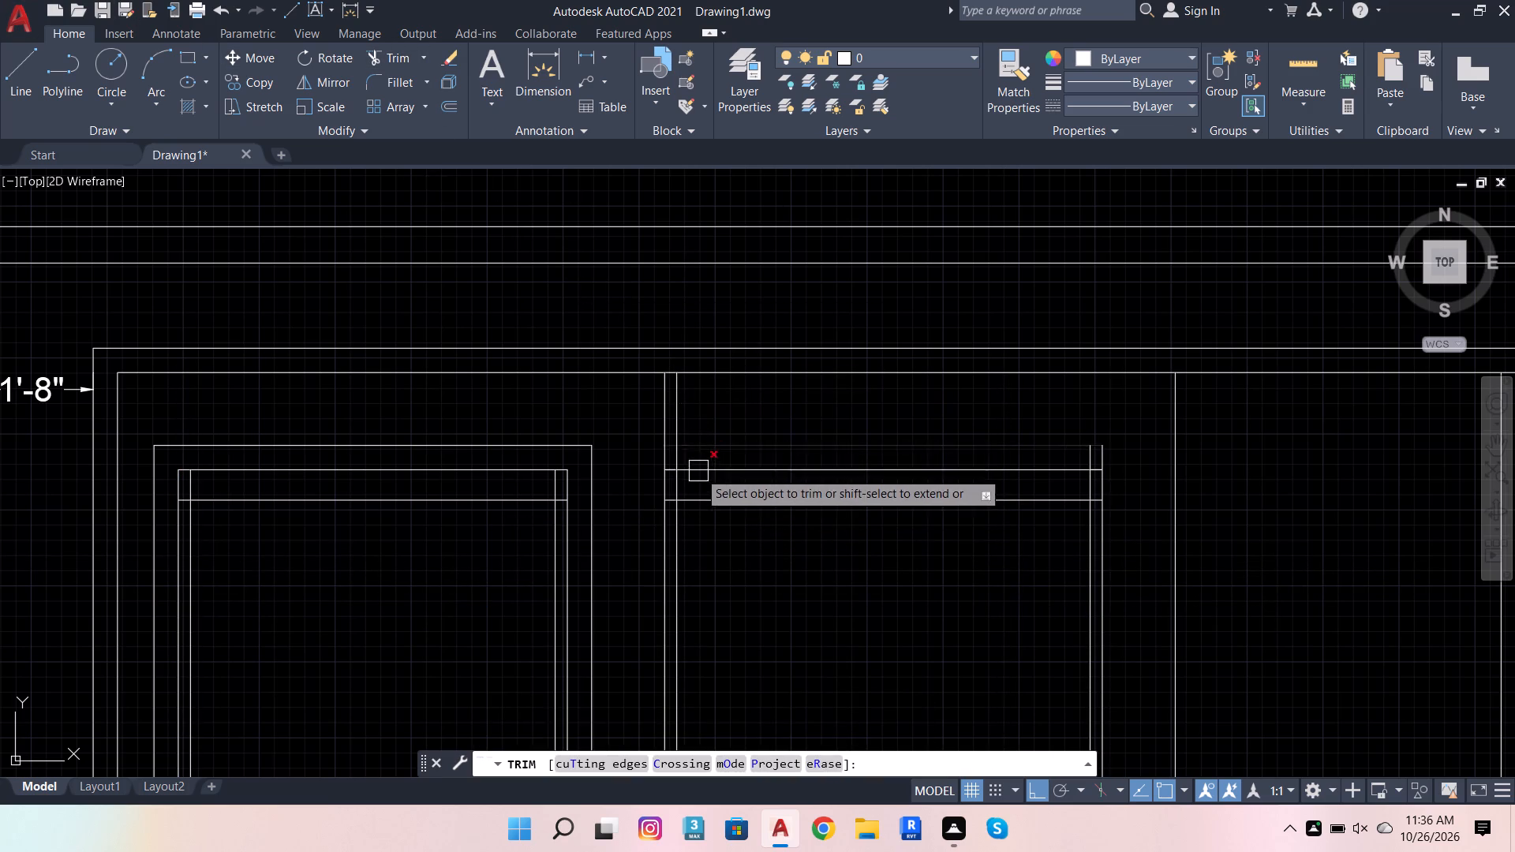
pyautogui.scroll(3, 690, 484)
pyautogui.click(630, 514)
pyautogui.click(603, 549)
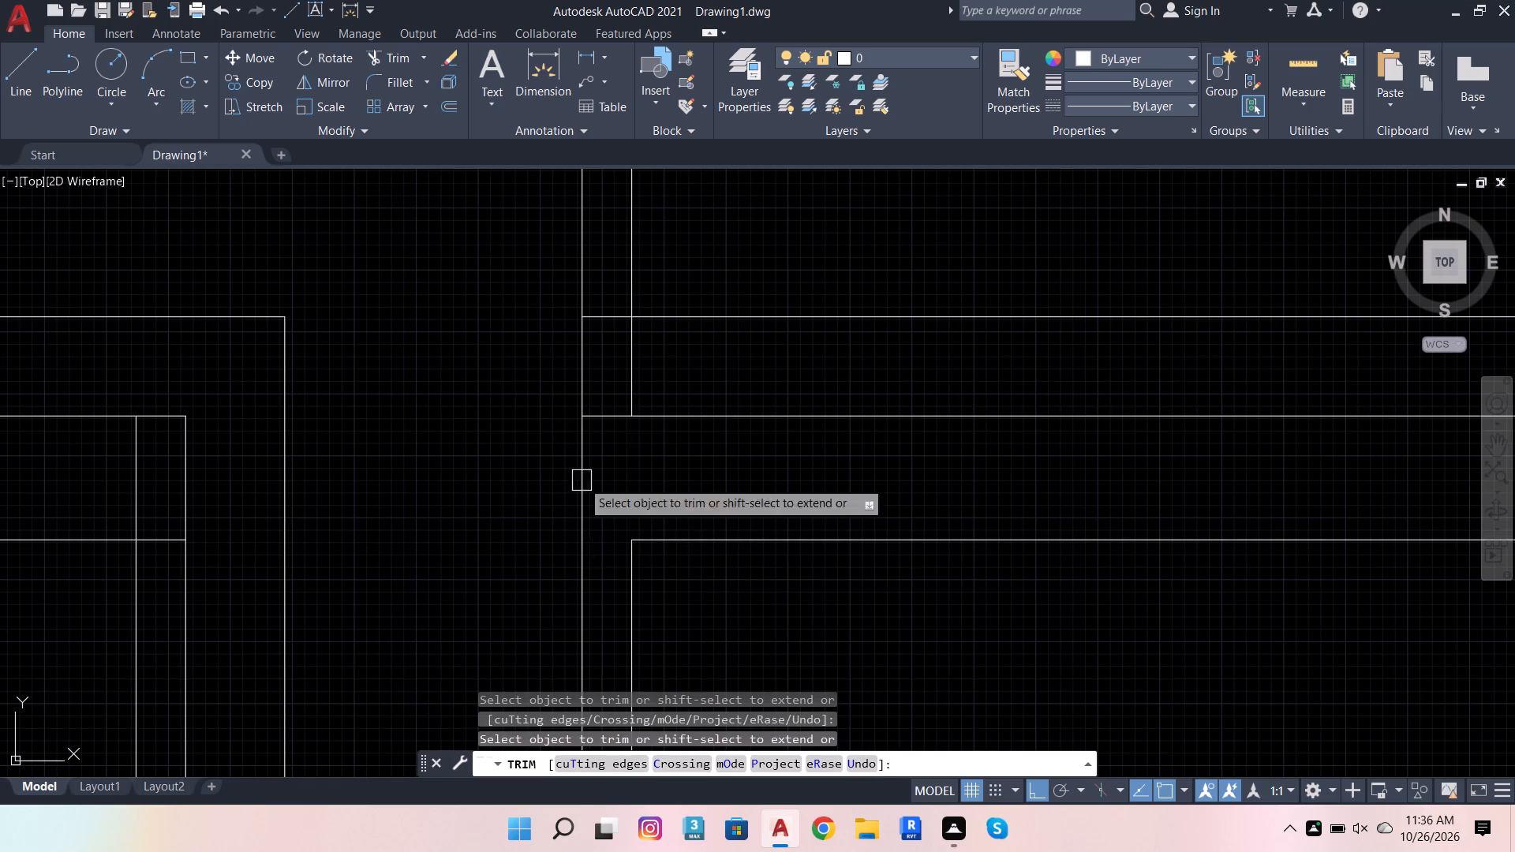
pyautogui.scroll(-3, 307, 486)
pyautogui.scroll(3, 813, 506)
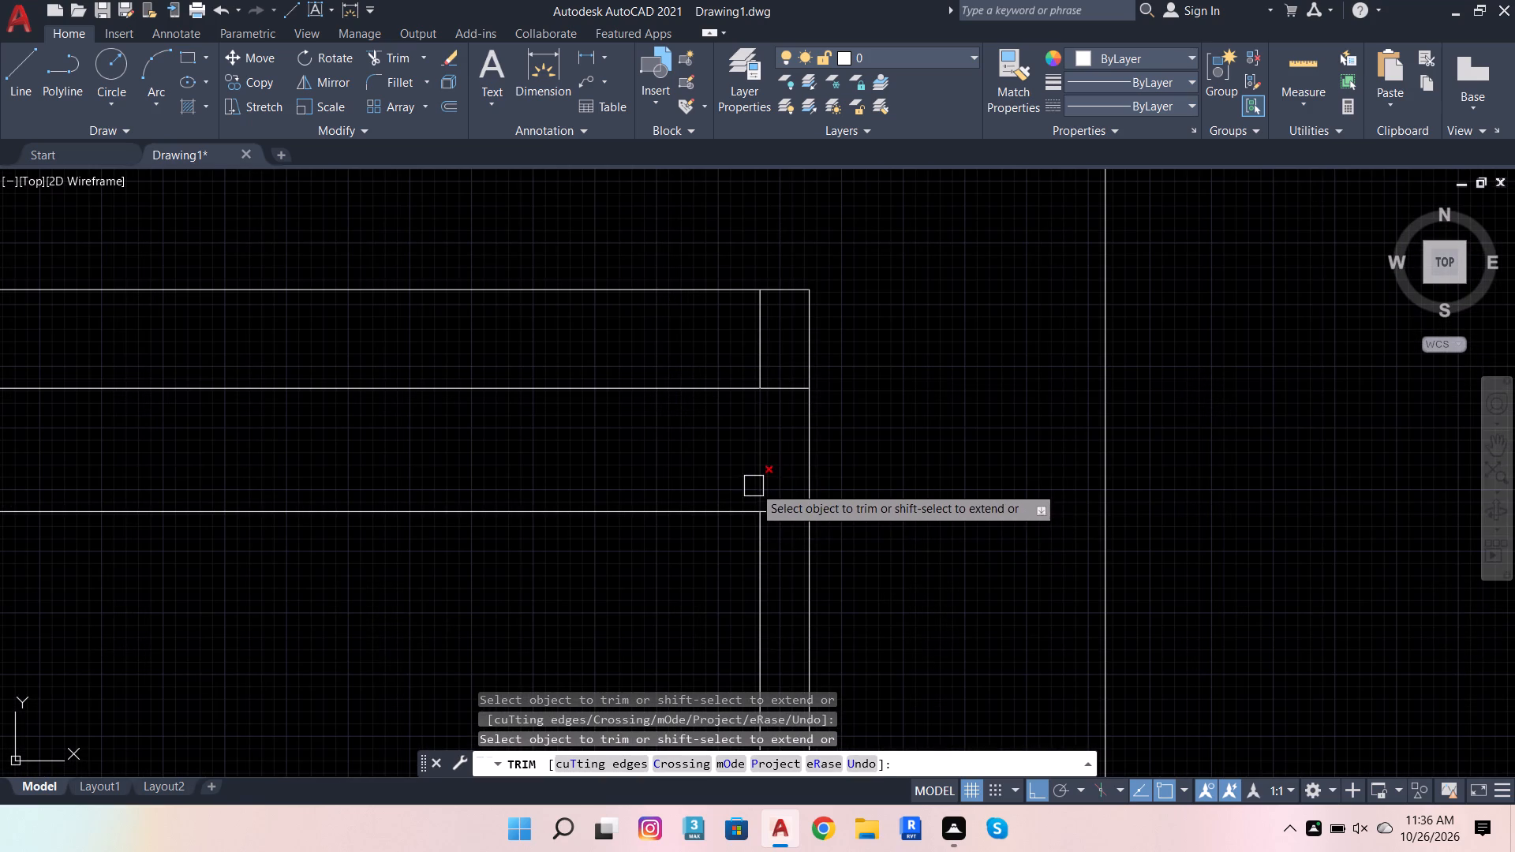
pyautogui.click(754, 484)
pyautogui.click(773, 508)
pyautogui.scroll(-3, 991, 451)
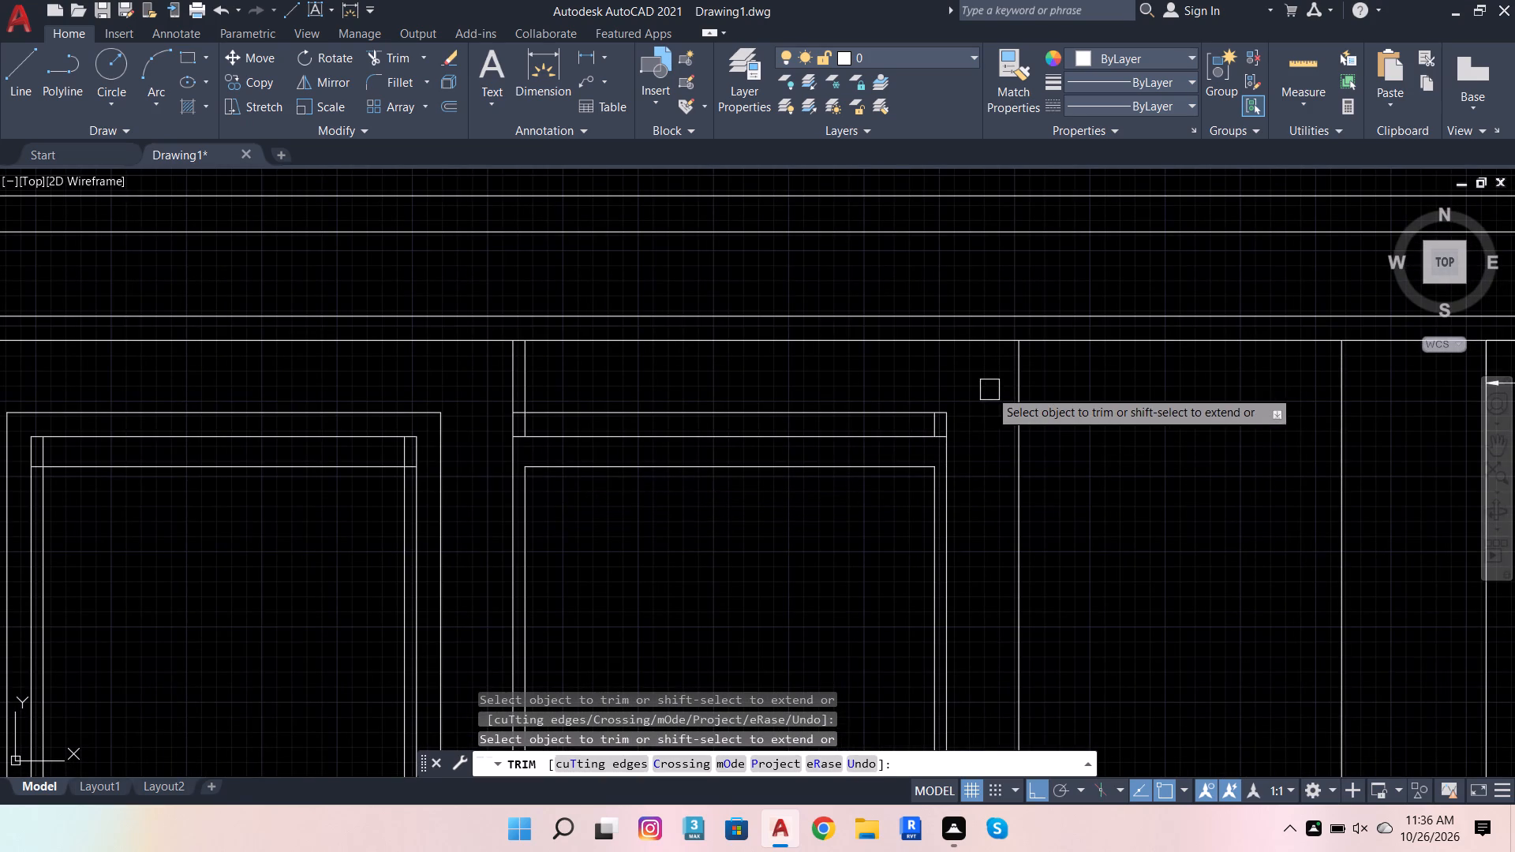
pyautogui.scroll(3, 922, 412)
pyautogui.click(969, 461)
pyautogui.scroll(-4, 1106, 376)
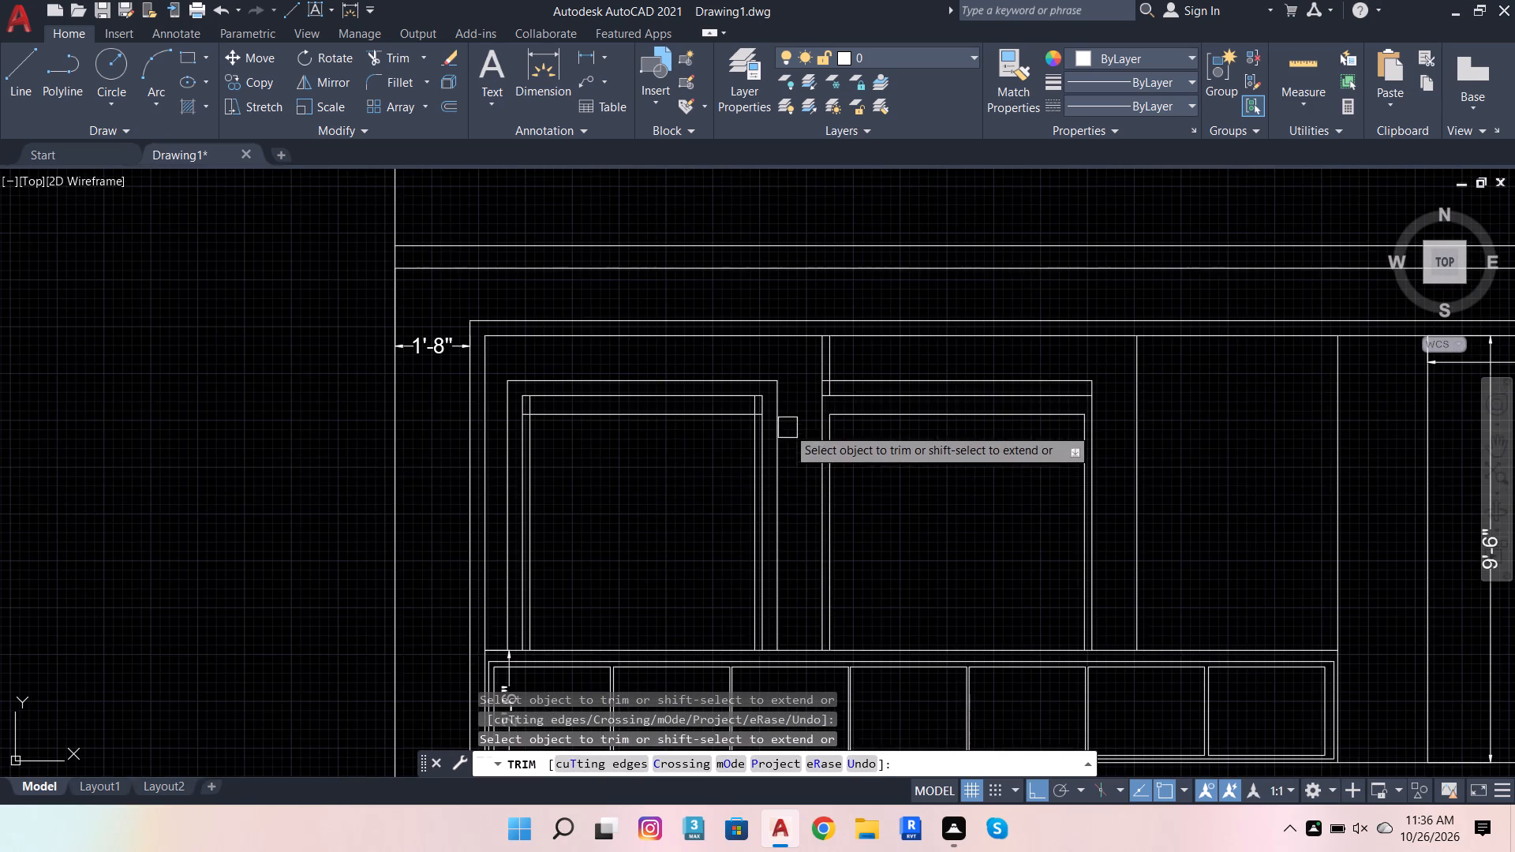
# Trim the overlapping ends of the left window's innermost offset lines at both upper corners to form a clean inner frame.
pyautogui.scroll(4, 775, 420)
pyautogui.click(664, 379)
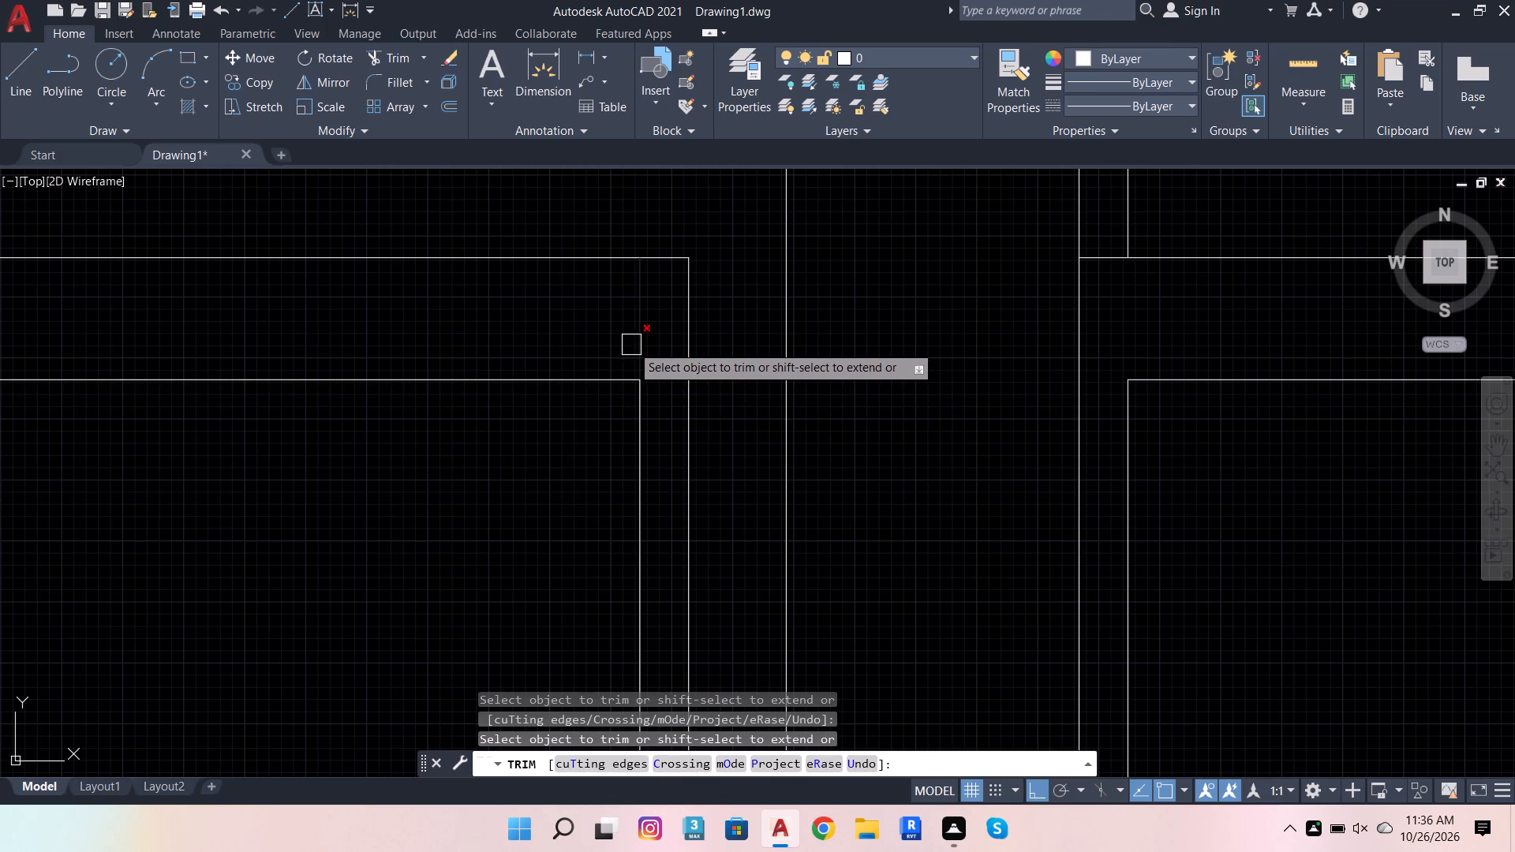
pyautogui.click(631, 345)
pyautogui.scroll(-5, 727, 387)
pyautogui.scroll(4, 496, 382)
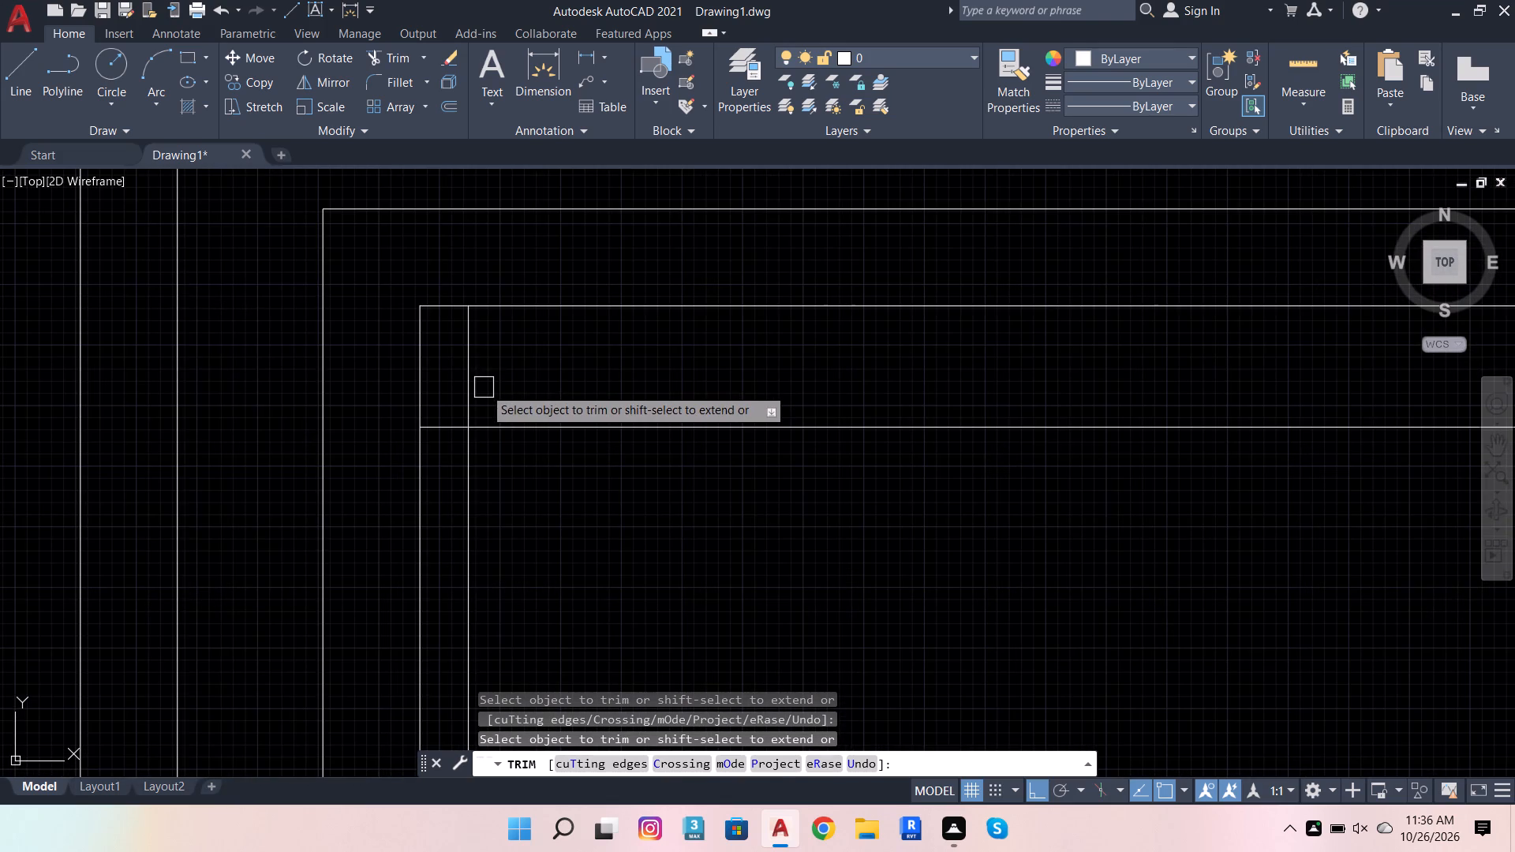
pyautogui.click(484, 387)
pyautogui.click(439, 439)
pyautogui.scroll(-4, 571, 404)
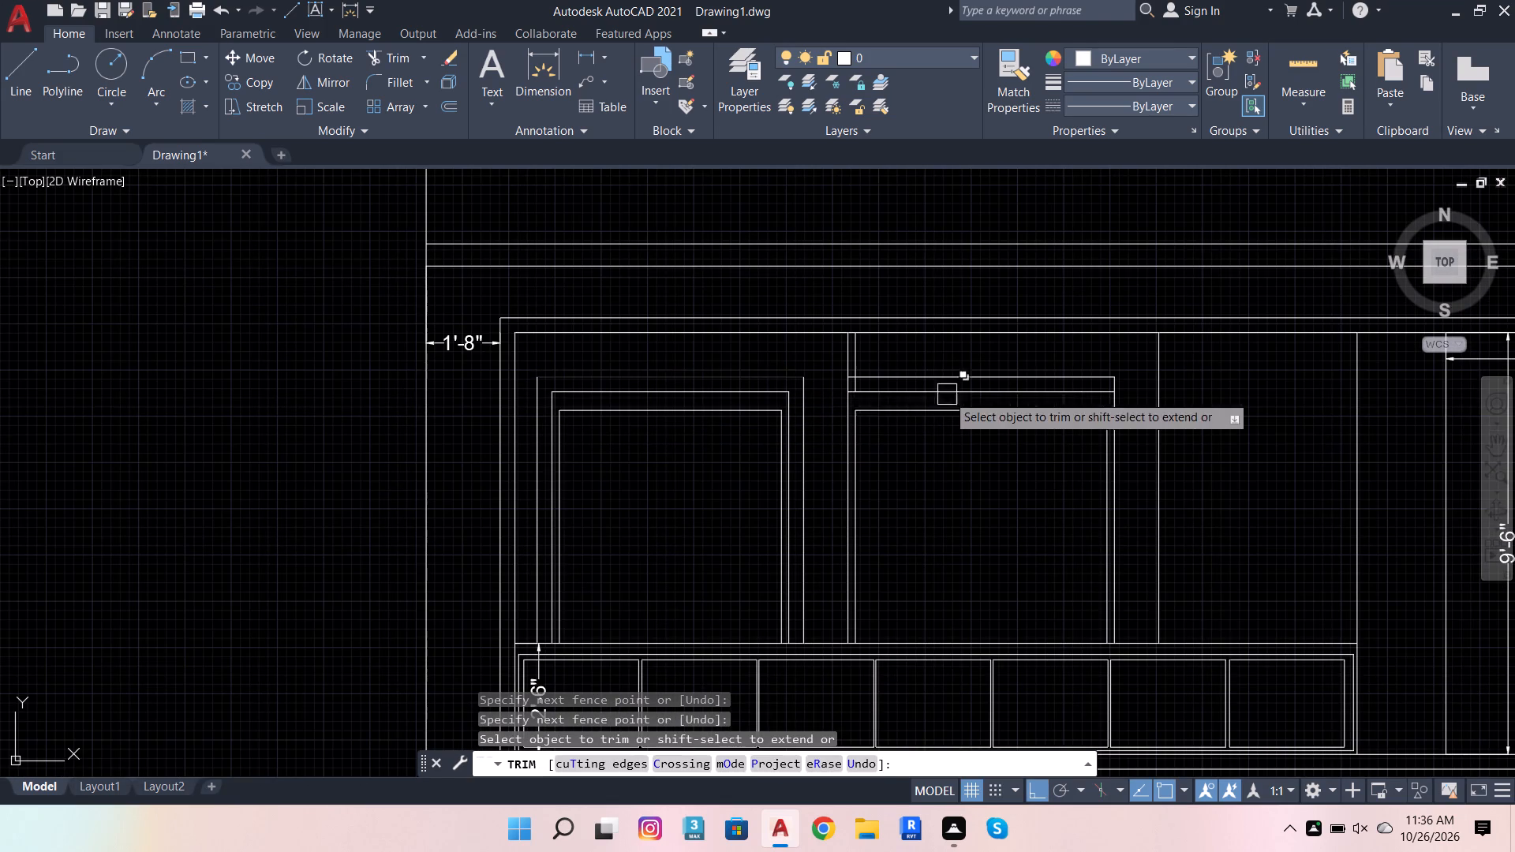
pyautogui.press('Escape')
pyautogui.press('Escape')
pyautogui.scroll(2, 787, 354)
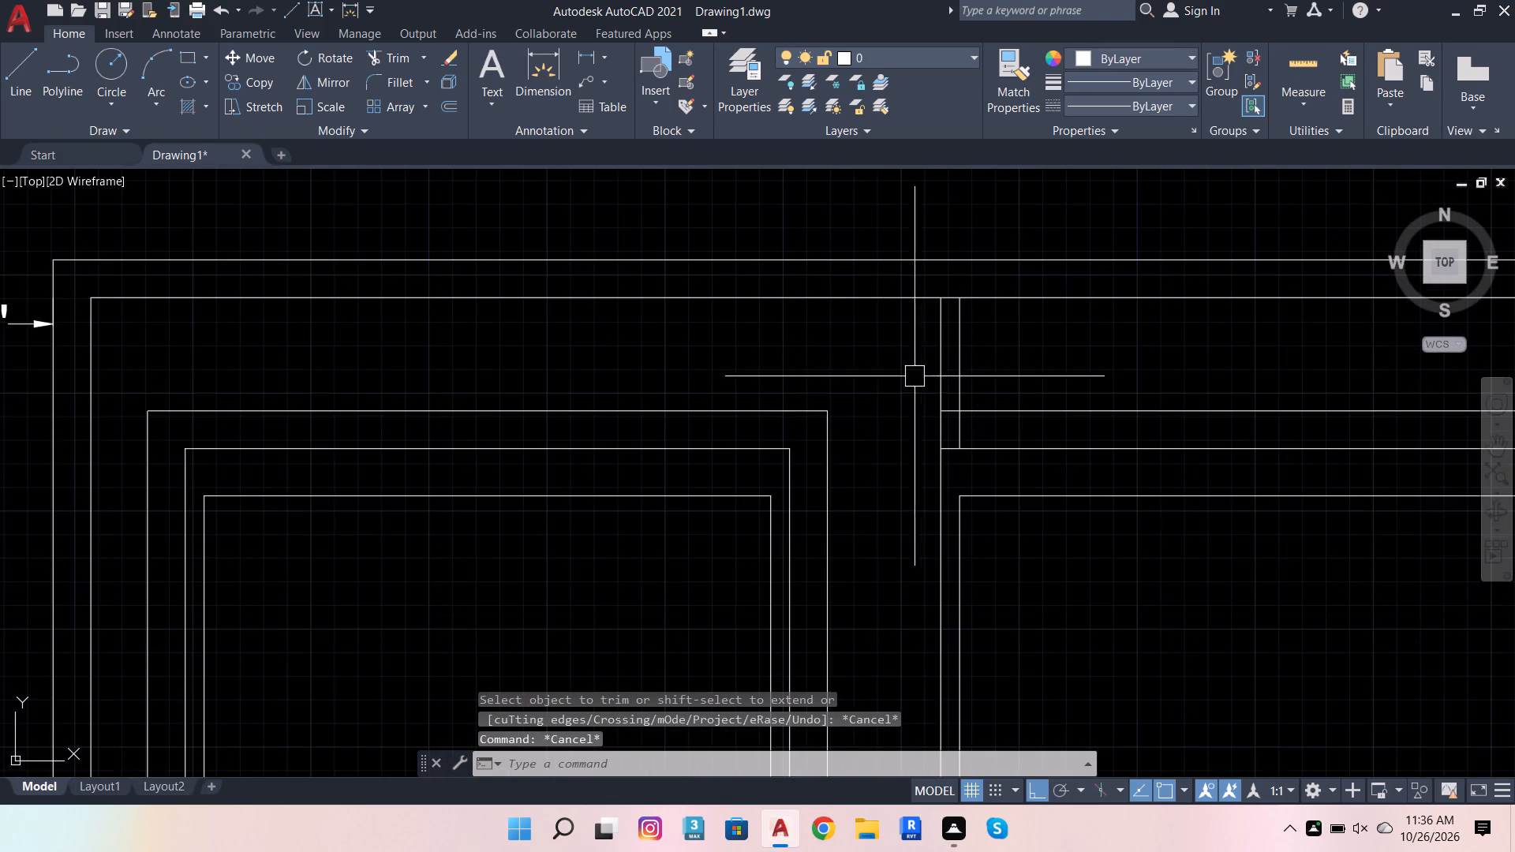
# Delete the leftover short vertical line above the middle window's upper left corner.
pyautogui.click(955, 368)
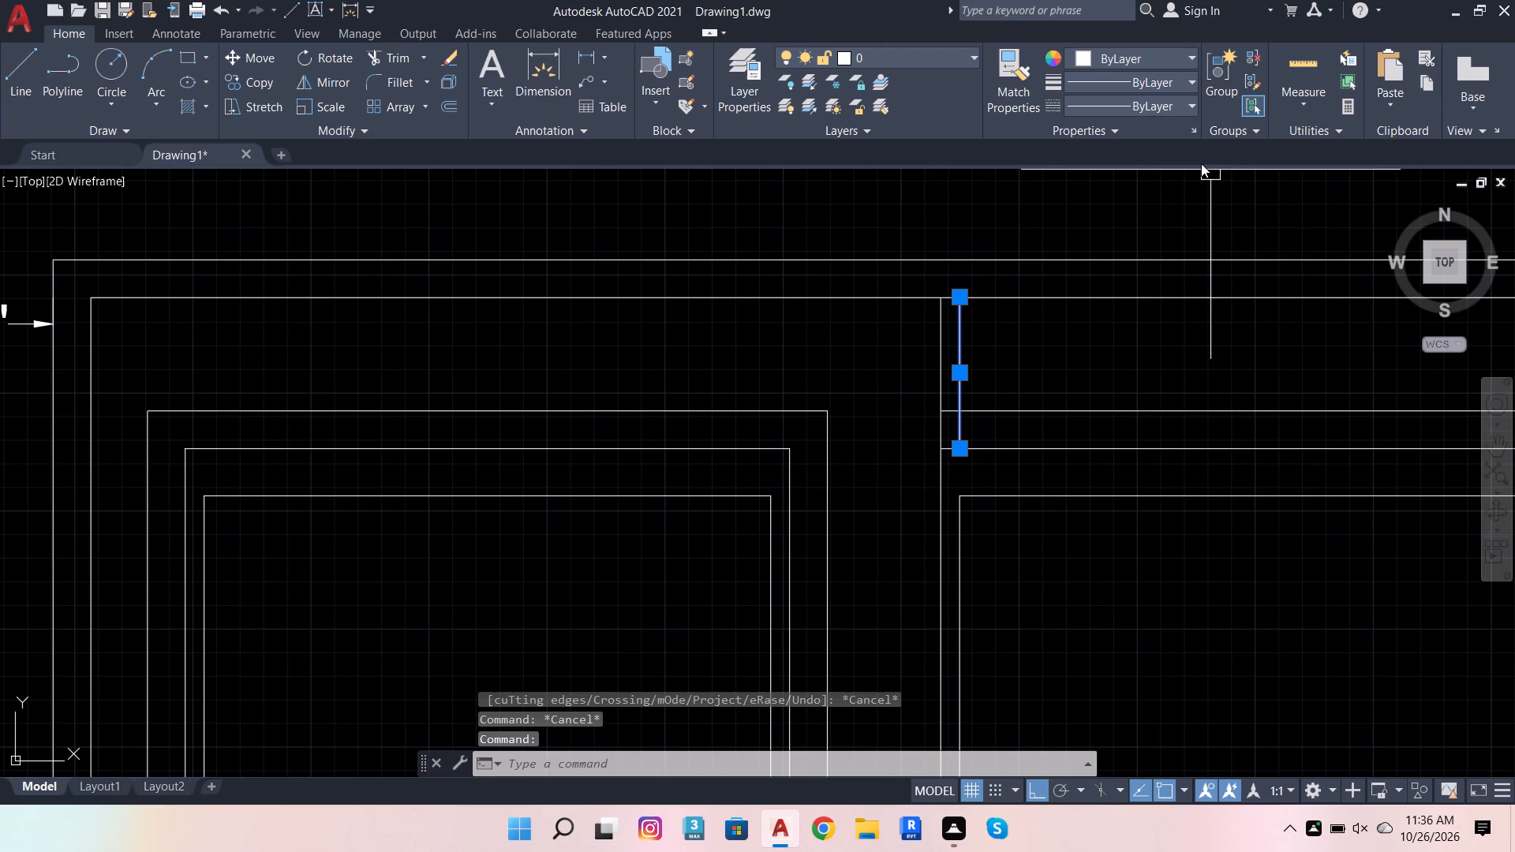
pyautogui.hotkey('shift', 'Delete')
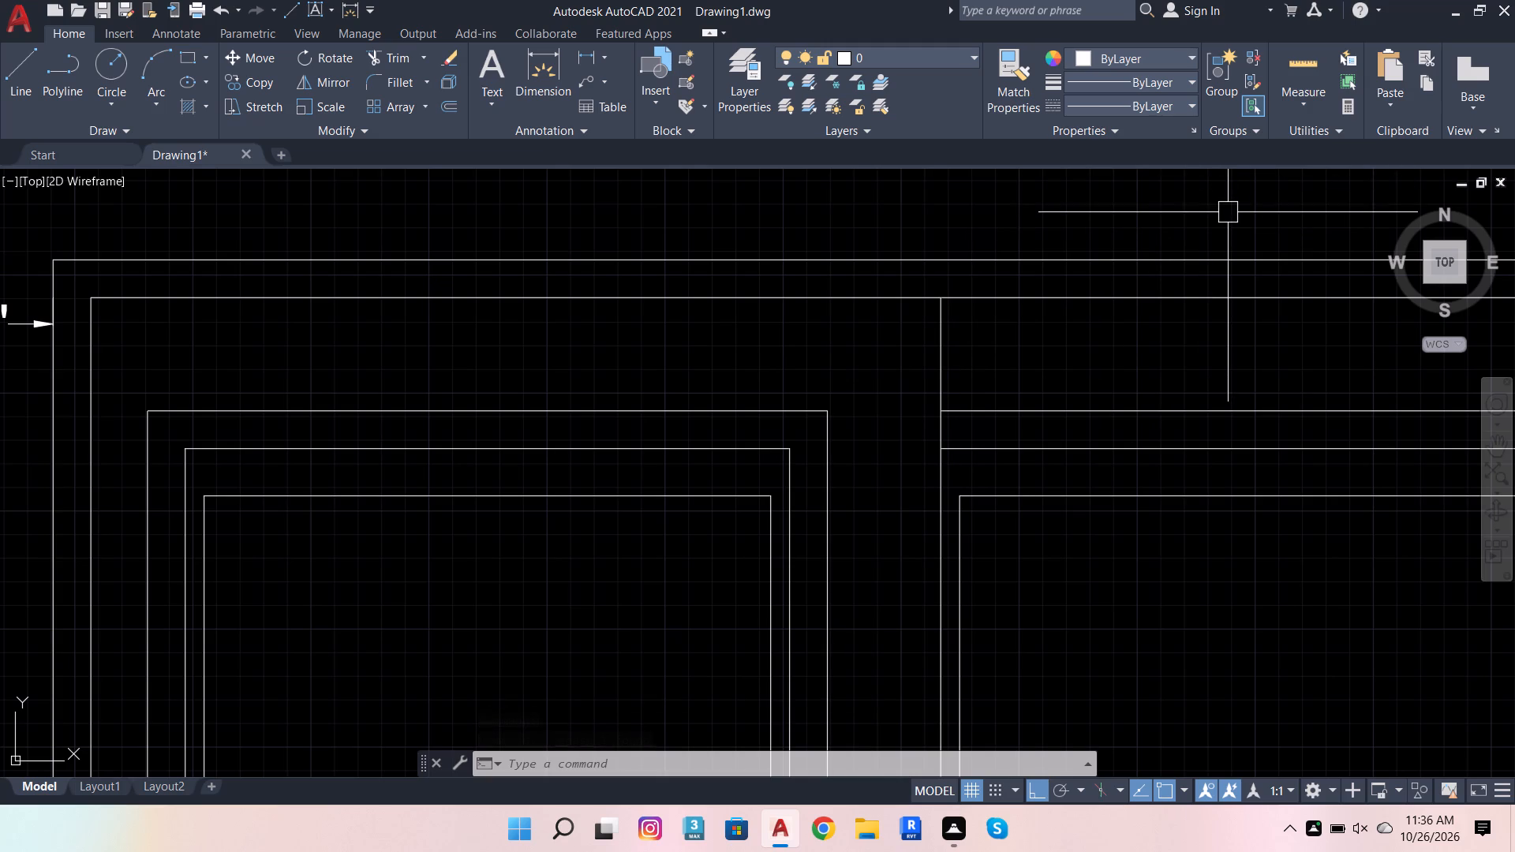
# Join the left window's innermost top line and two side lines into one polyline.
pyautogui.click(686, 484)
pyautogui.click(716, 529)
pyautogui.scroll(5, 769, 511)
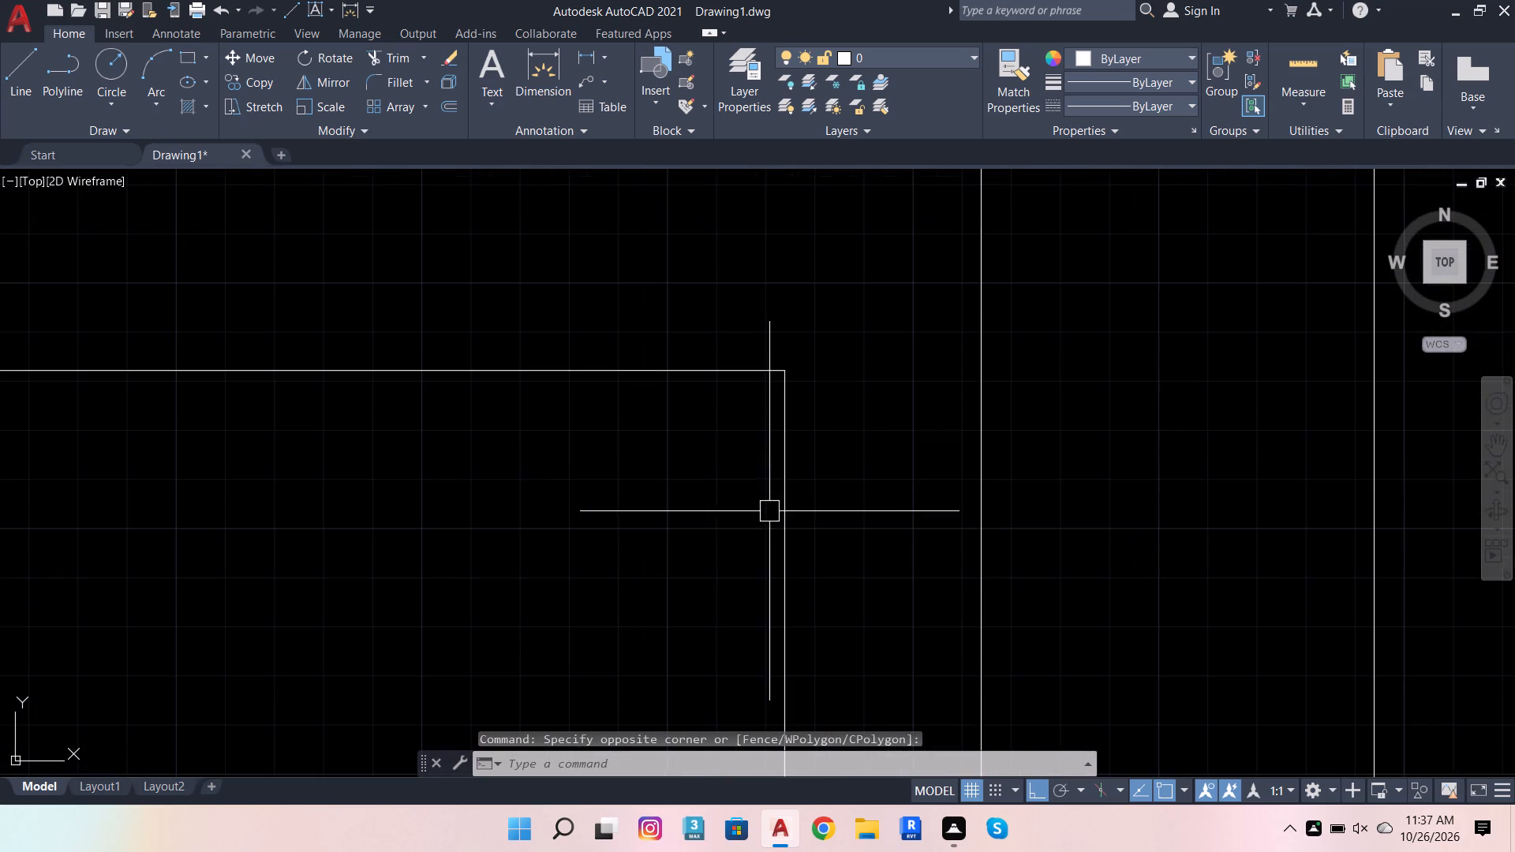
pyautogui.click(839, 507)
pyautogui.click(694, 335)
pyautogui.scroll(-5, 825, 409)
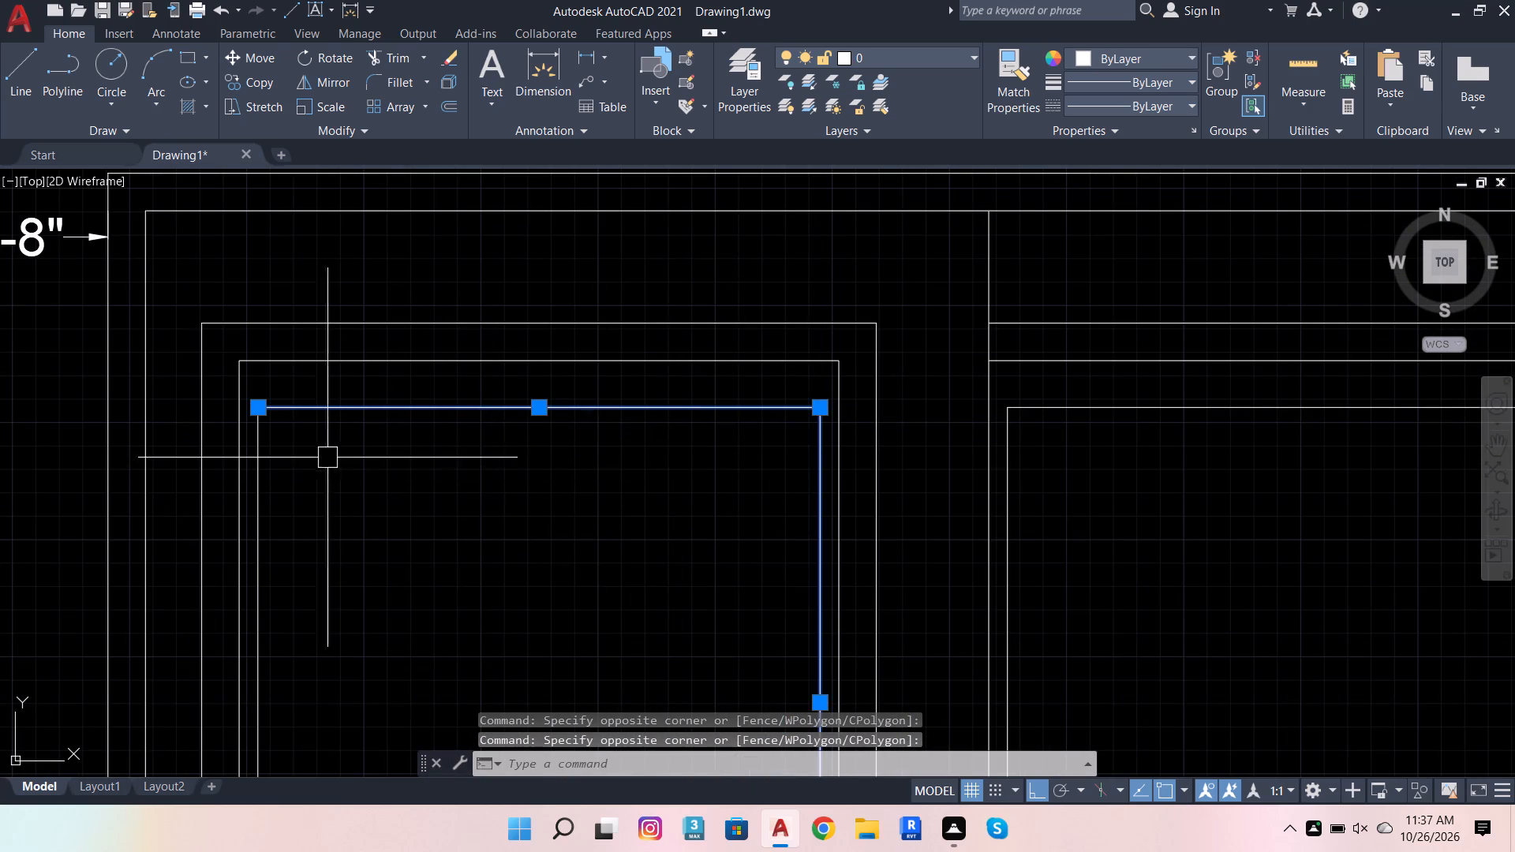
pyautogui.click(293, 454)
pyautogui.click(247, 434)
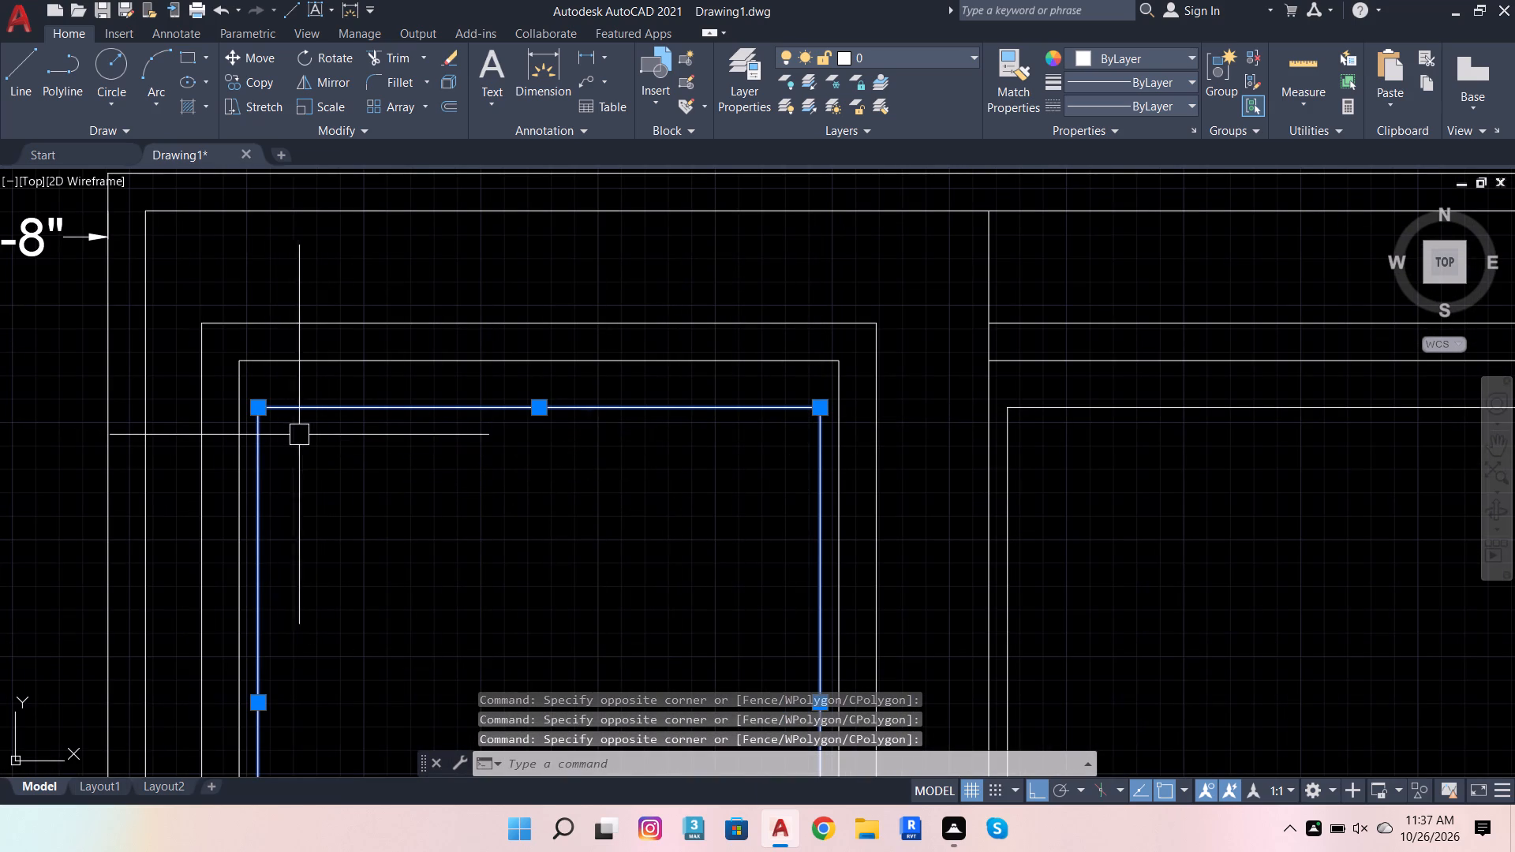
pyautogui.press('j')
pyautogui.press('Return')
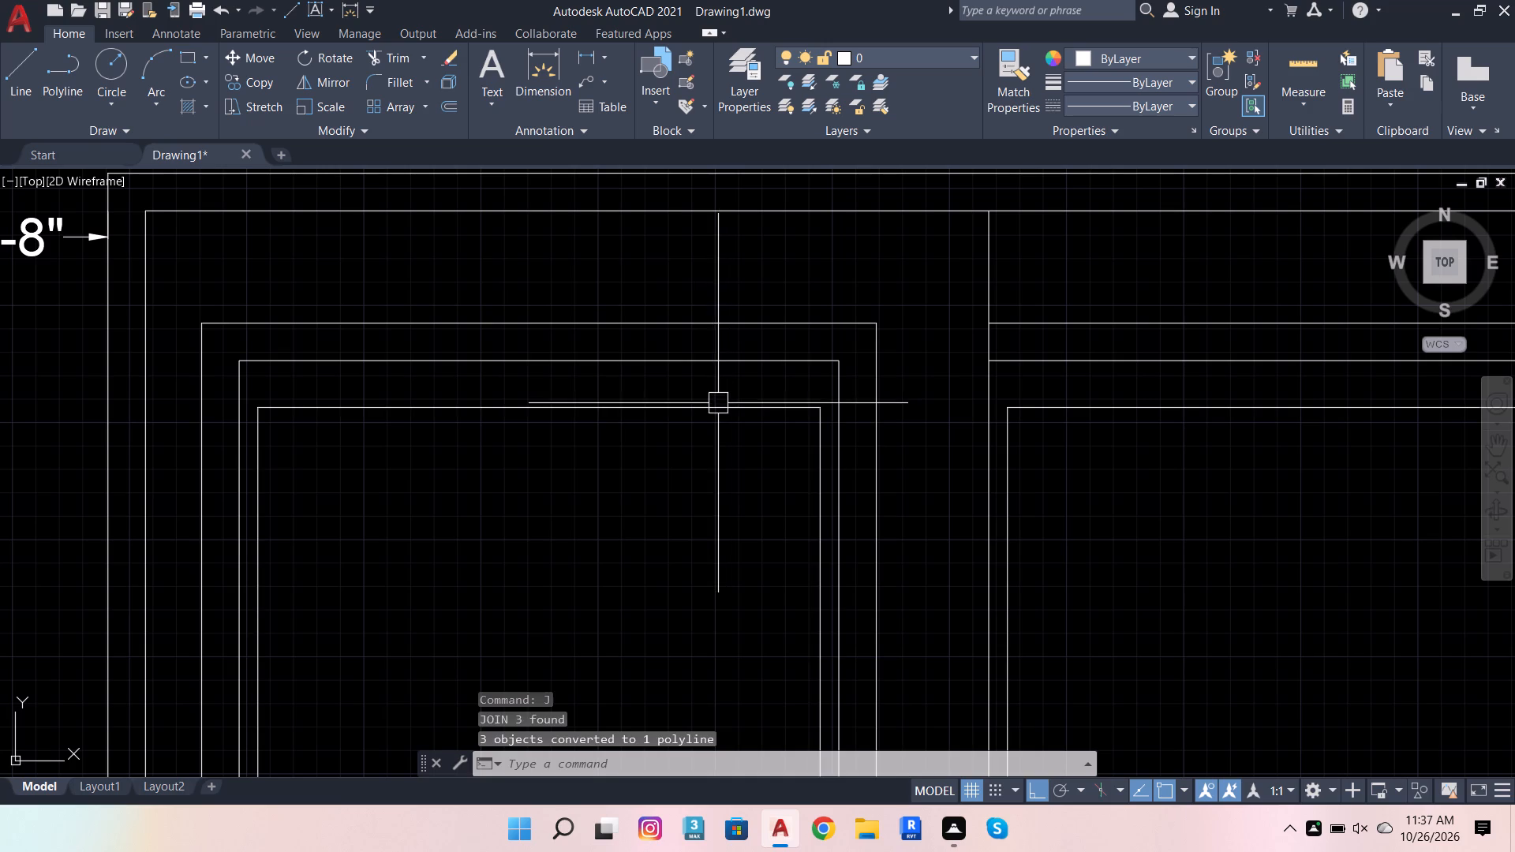
# Offset the left window's joined inner frame 1" inward.
pyautogui.click(718, 403)
pyautogui.click(448, 114)
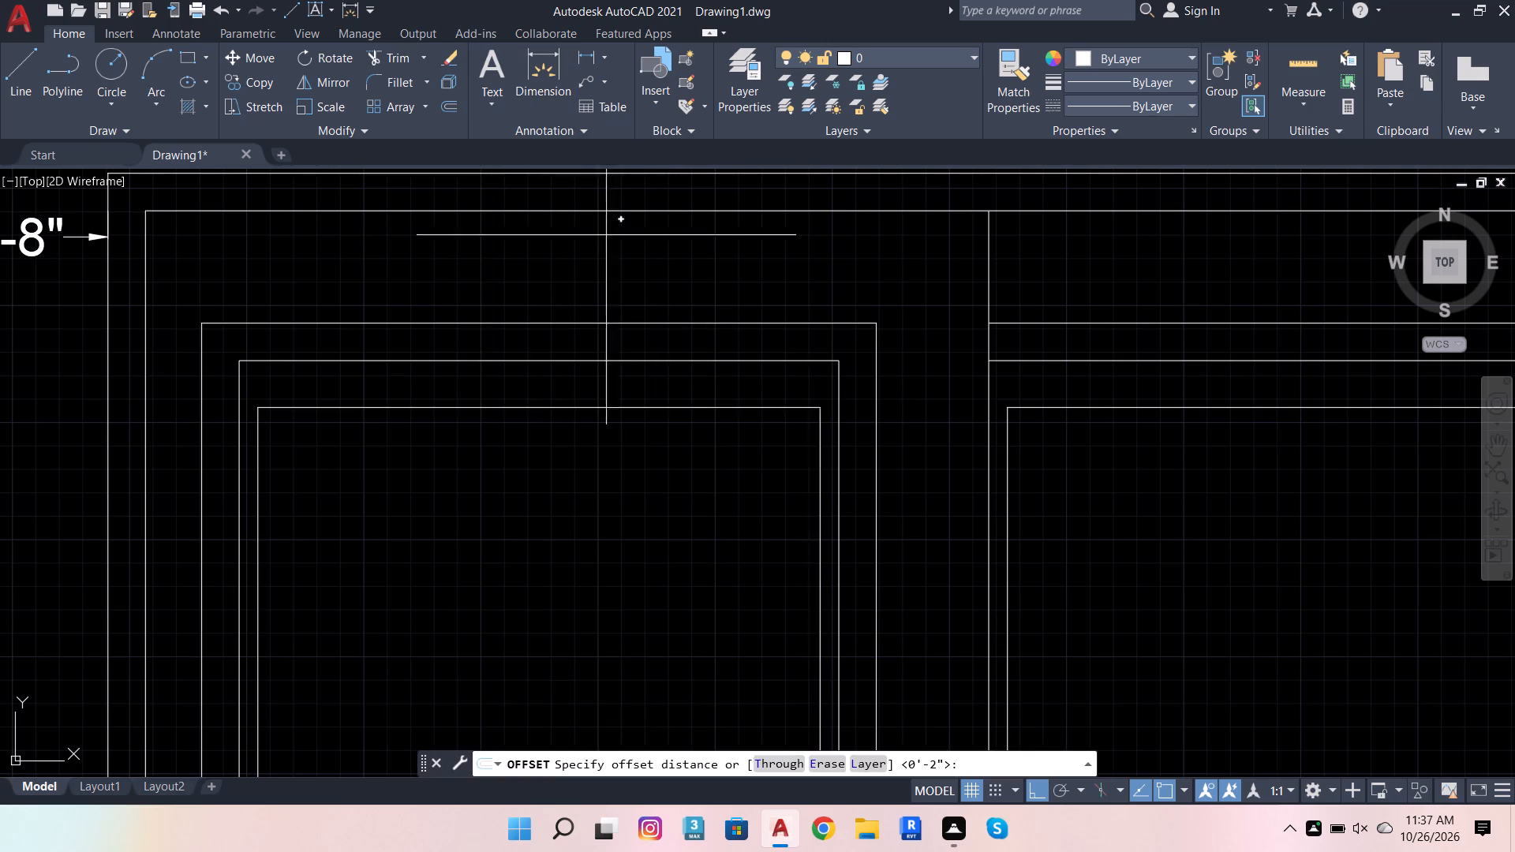
pyautogui.scroll(-3, 854, 346)
pyautogui.scroll(4, 858, 505)
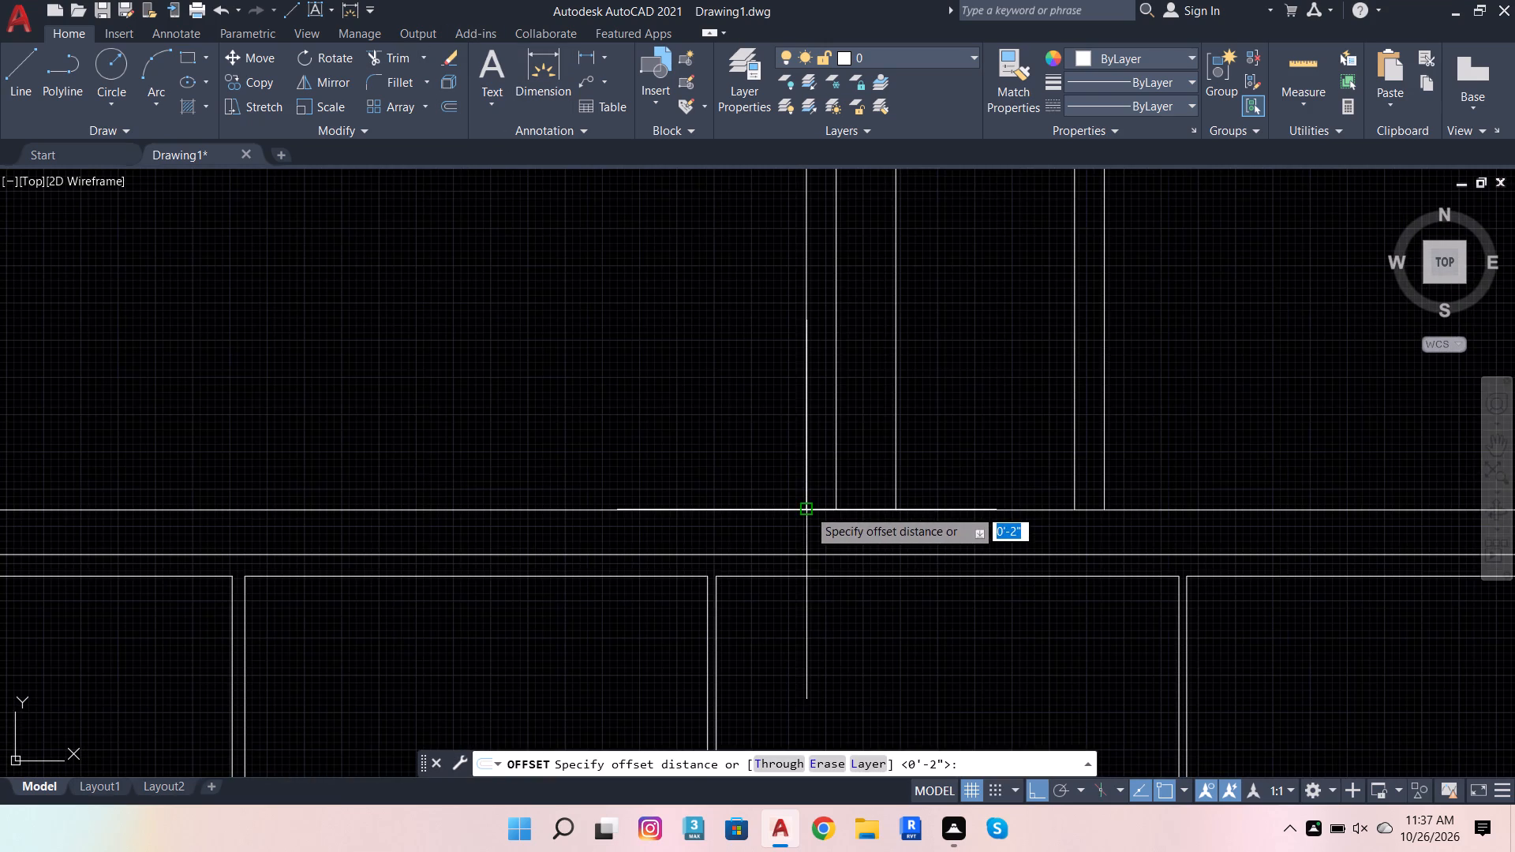
pyautogui.click(808, 509)
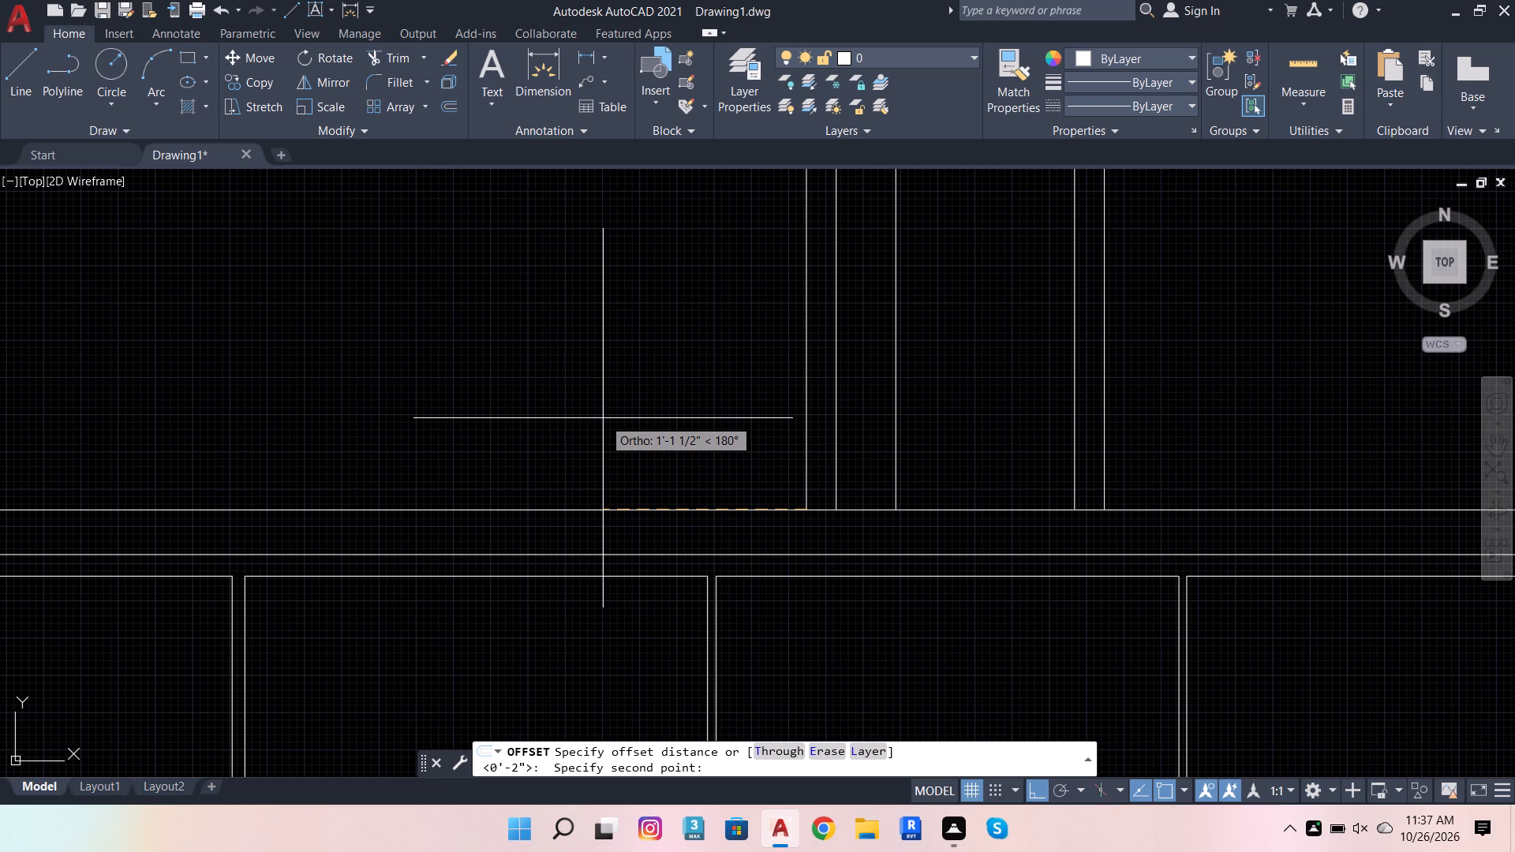
pyautogui.press('1')
pyautogui.press('Return')
pyautogui.click(603, 418)
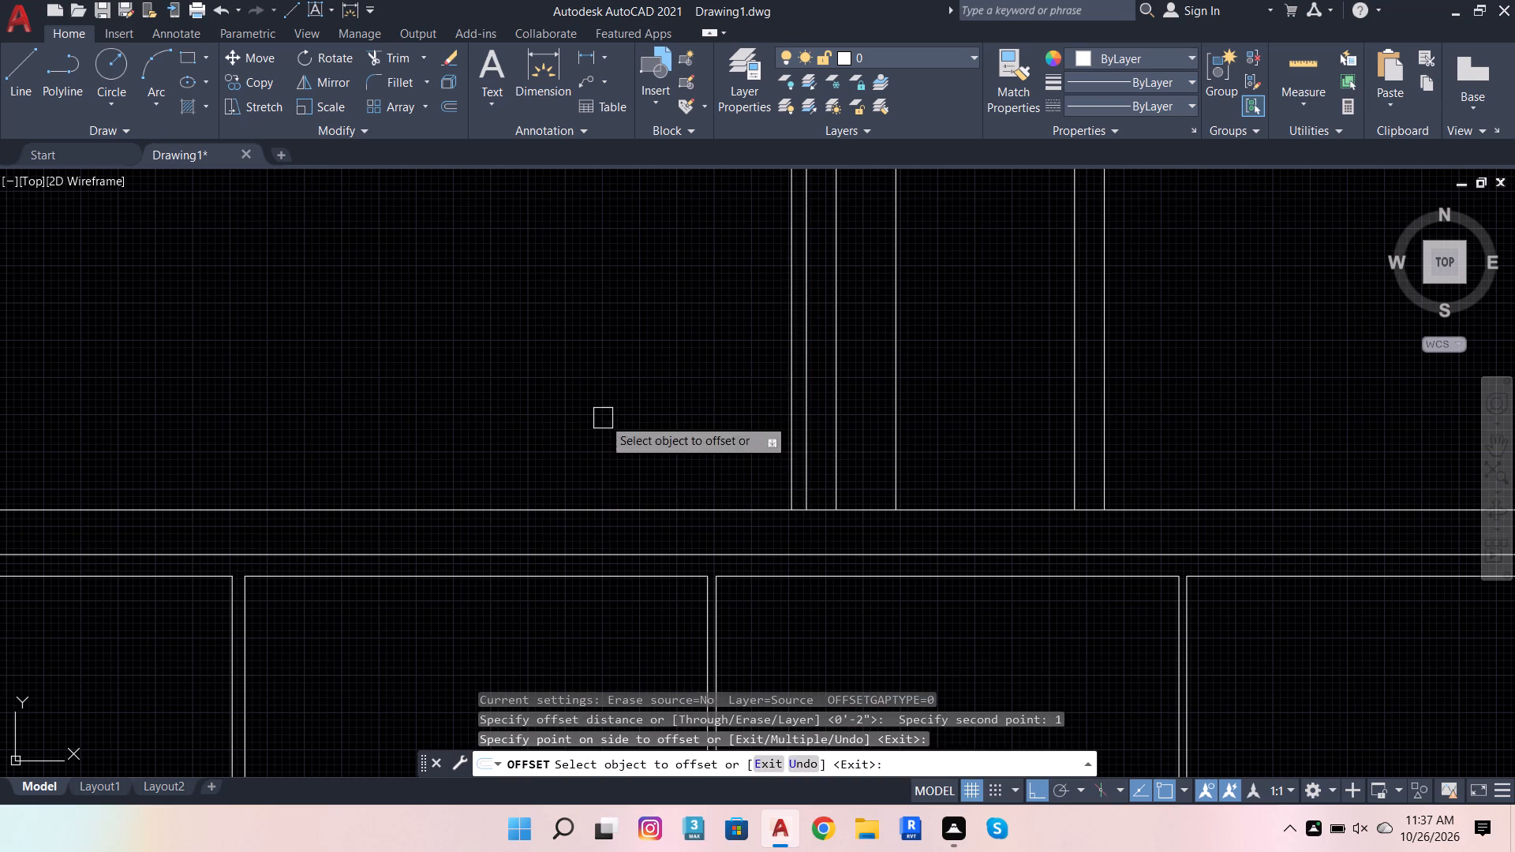
# Offset the middle window's innermost left, right and top lines 1" inward.
pyautogui.scroll(-3, 616, 458)
pyautogui.scroll(2, 724, 380)
pyautogui.click(757, 400)
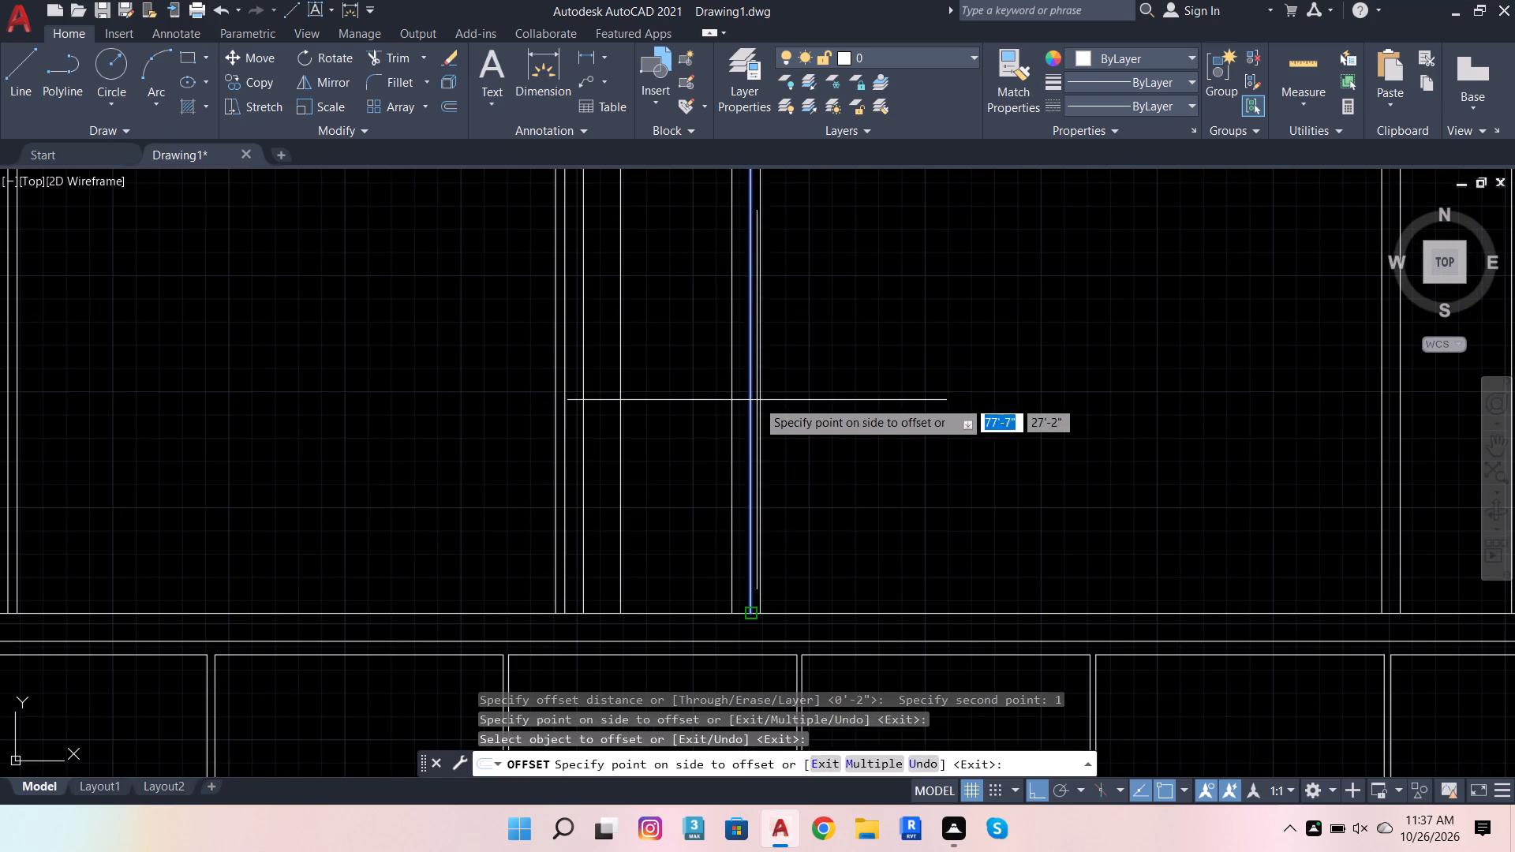
pyautogui.click(847, 388)
pyautogui.click(1380, 481)
pyautogui.click(1239, 488)
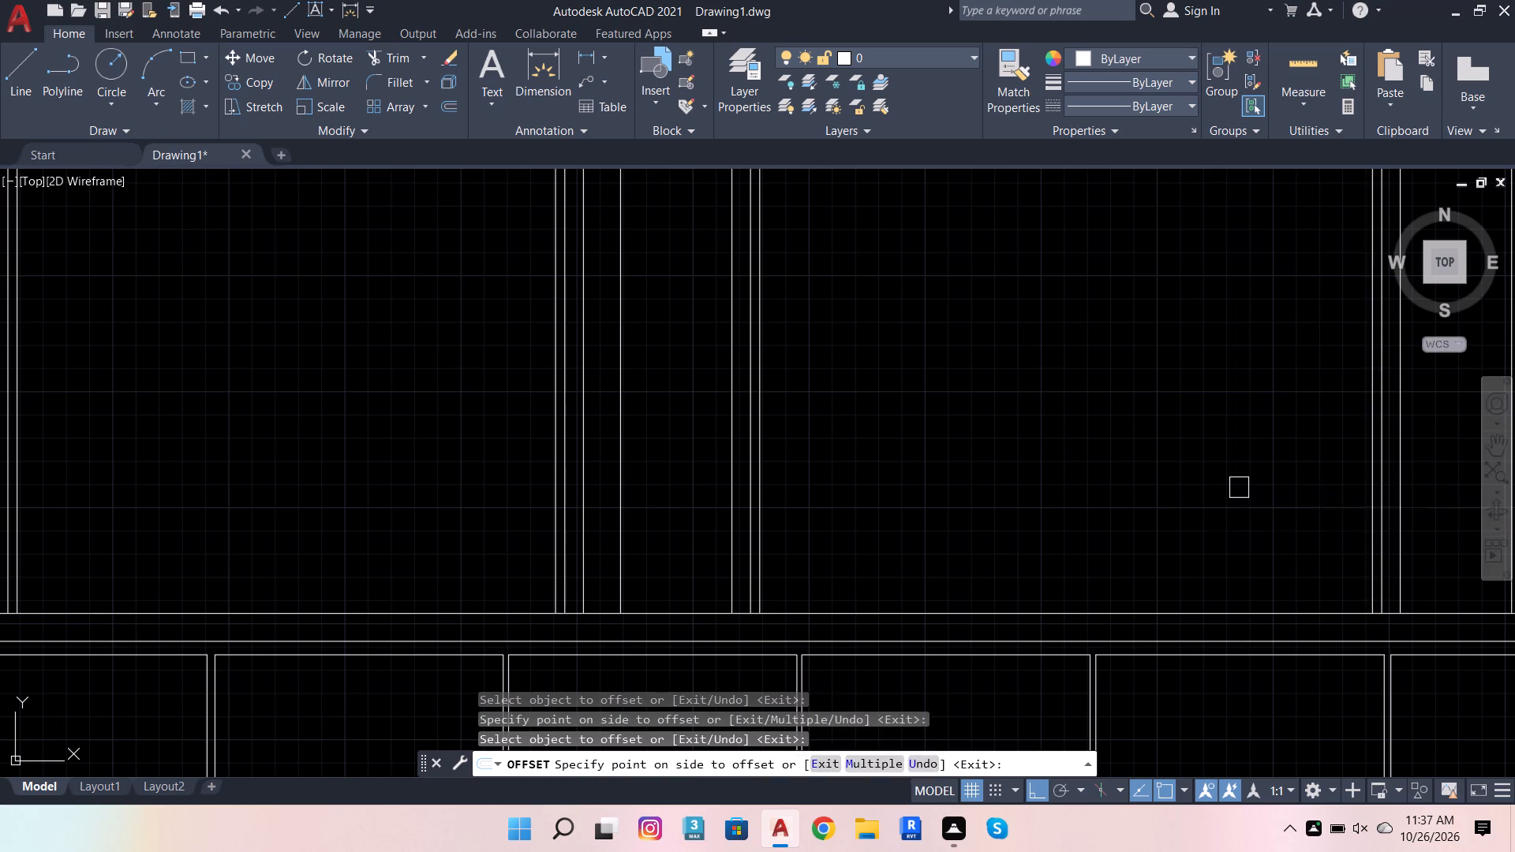
pyautogui.scroll(-3, 1258, 499)
pyautogui.scroll(2, 1229, 398)
pyautogui.click(1223, 379)
pyautogui.click(1195, 416)
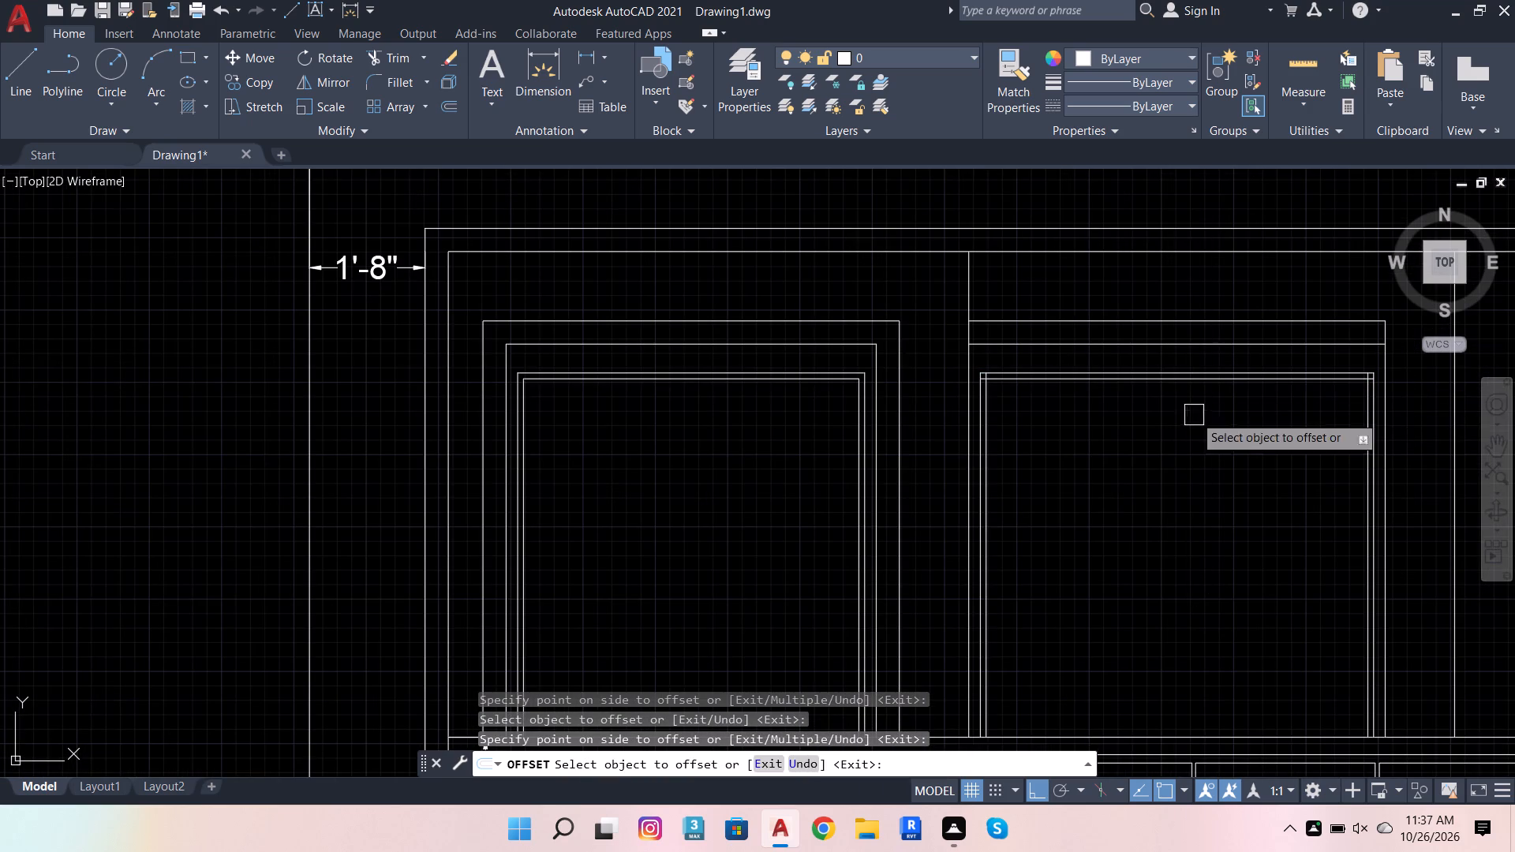
# Trim the overlapping ends of the middle window's 1" offset lines at both upper corners.
pyautogui.click(372, 57)
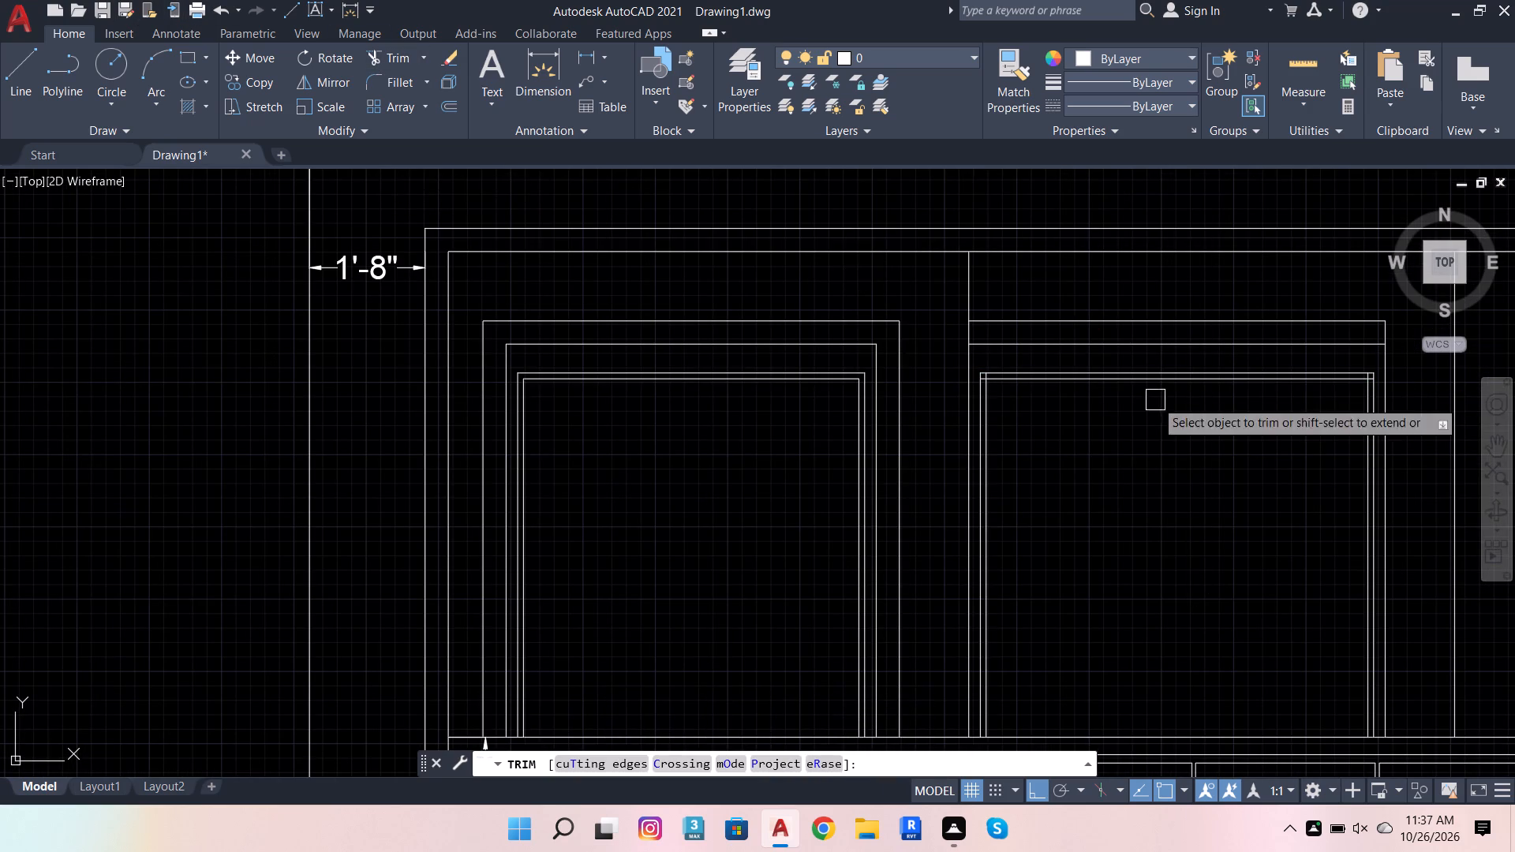
pyautogui.scroll(3, 1018, 386)
pyautogui.scroll(5, 892, 344)
pyautogui.click(881, 336)
pyautogui.click(776, 461)
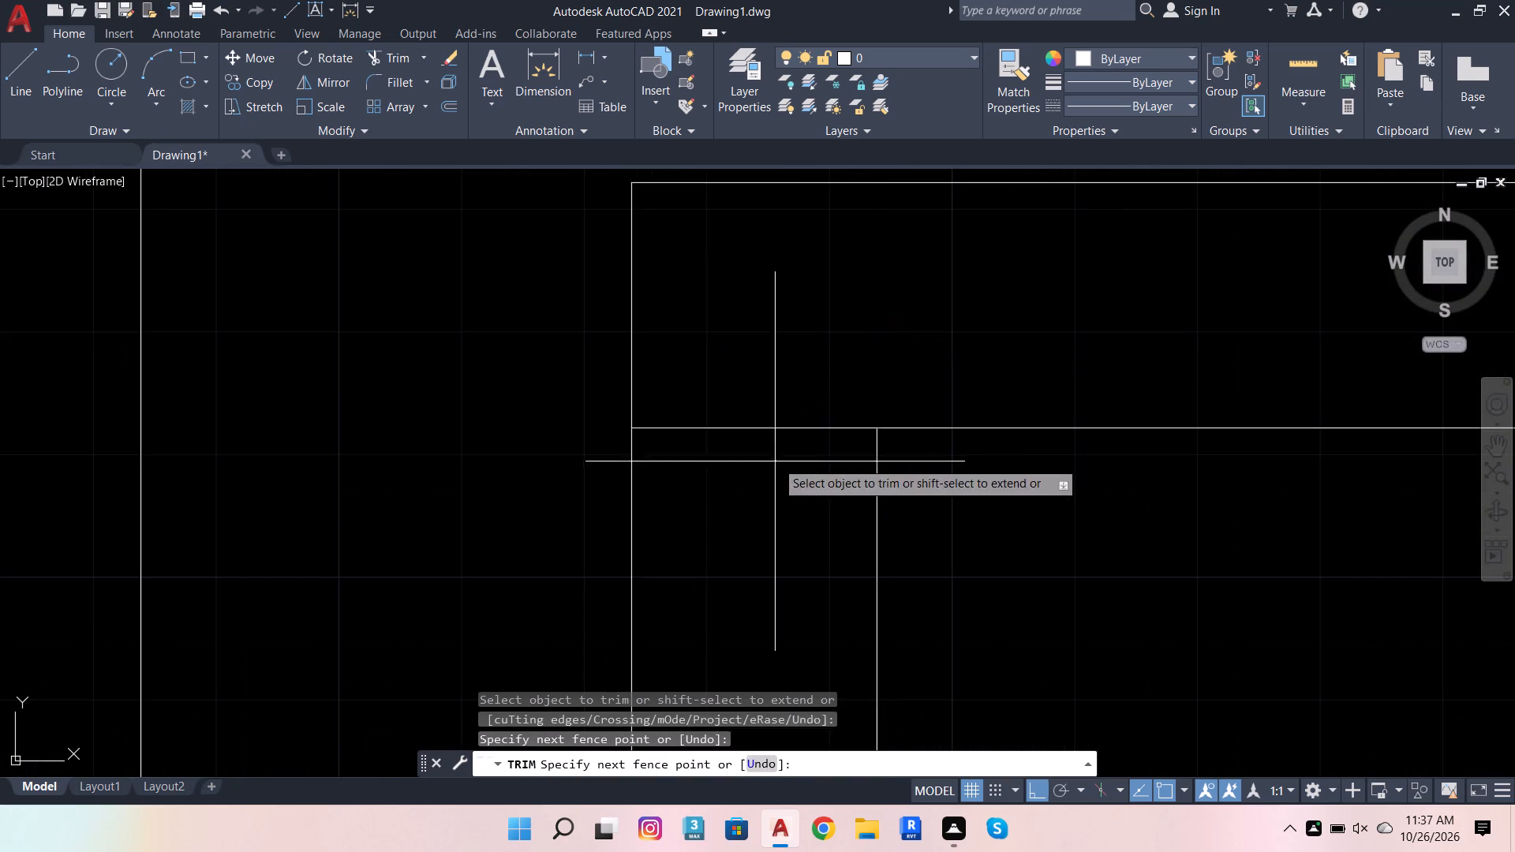
pyautogui.click(772, 386)
pyautogui.scroll(-5, 265, 559)
pyautogui.scroll(-3, 508, 561)
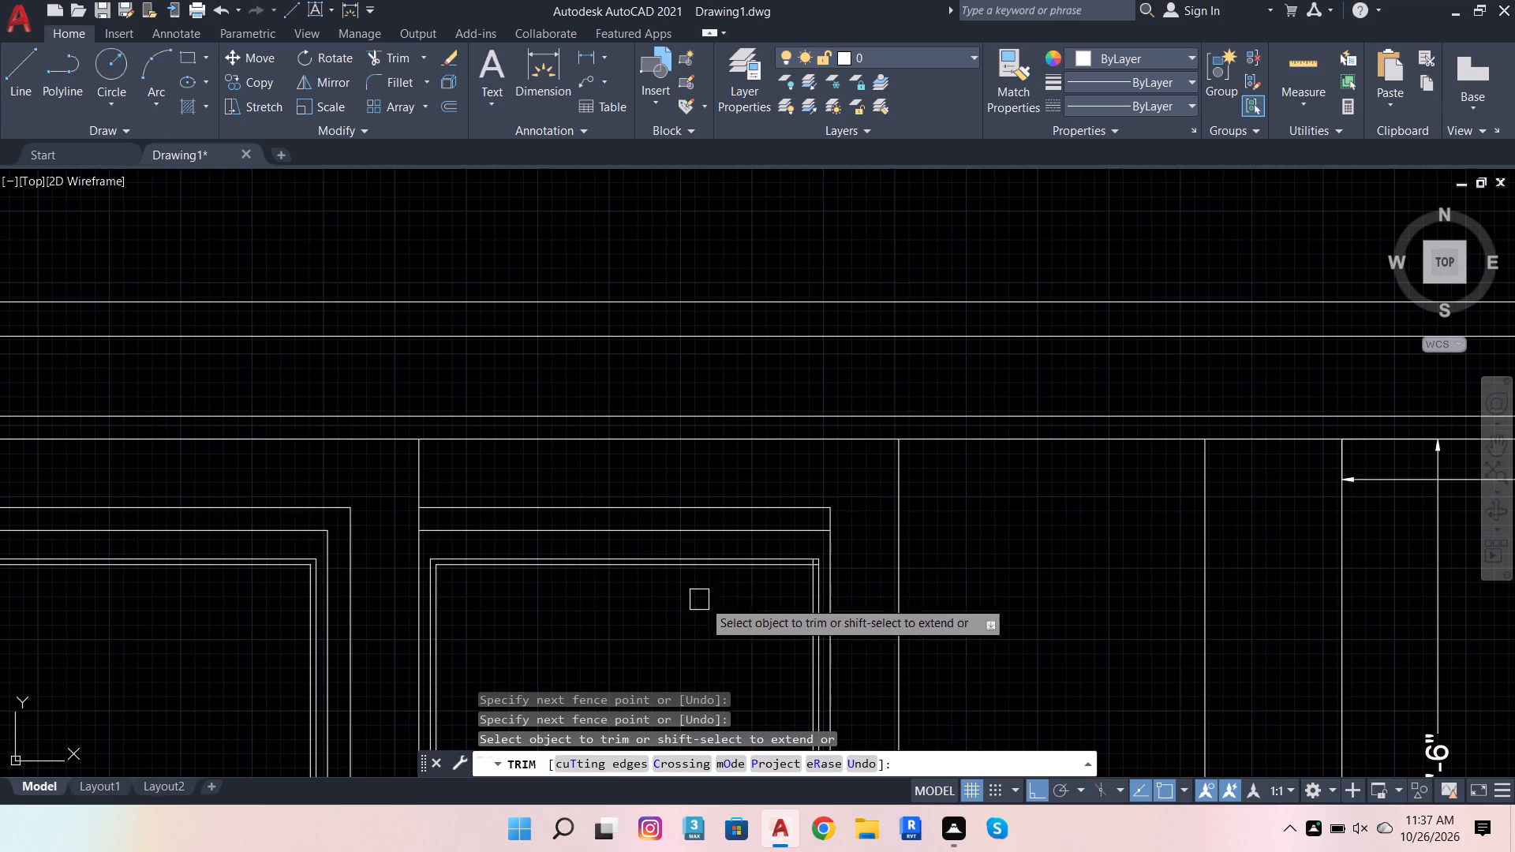
pyautogui.scroll(5, 823, 566)
pyautogui.click(737, 582)
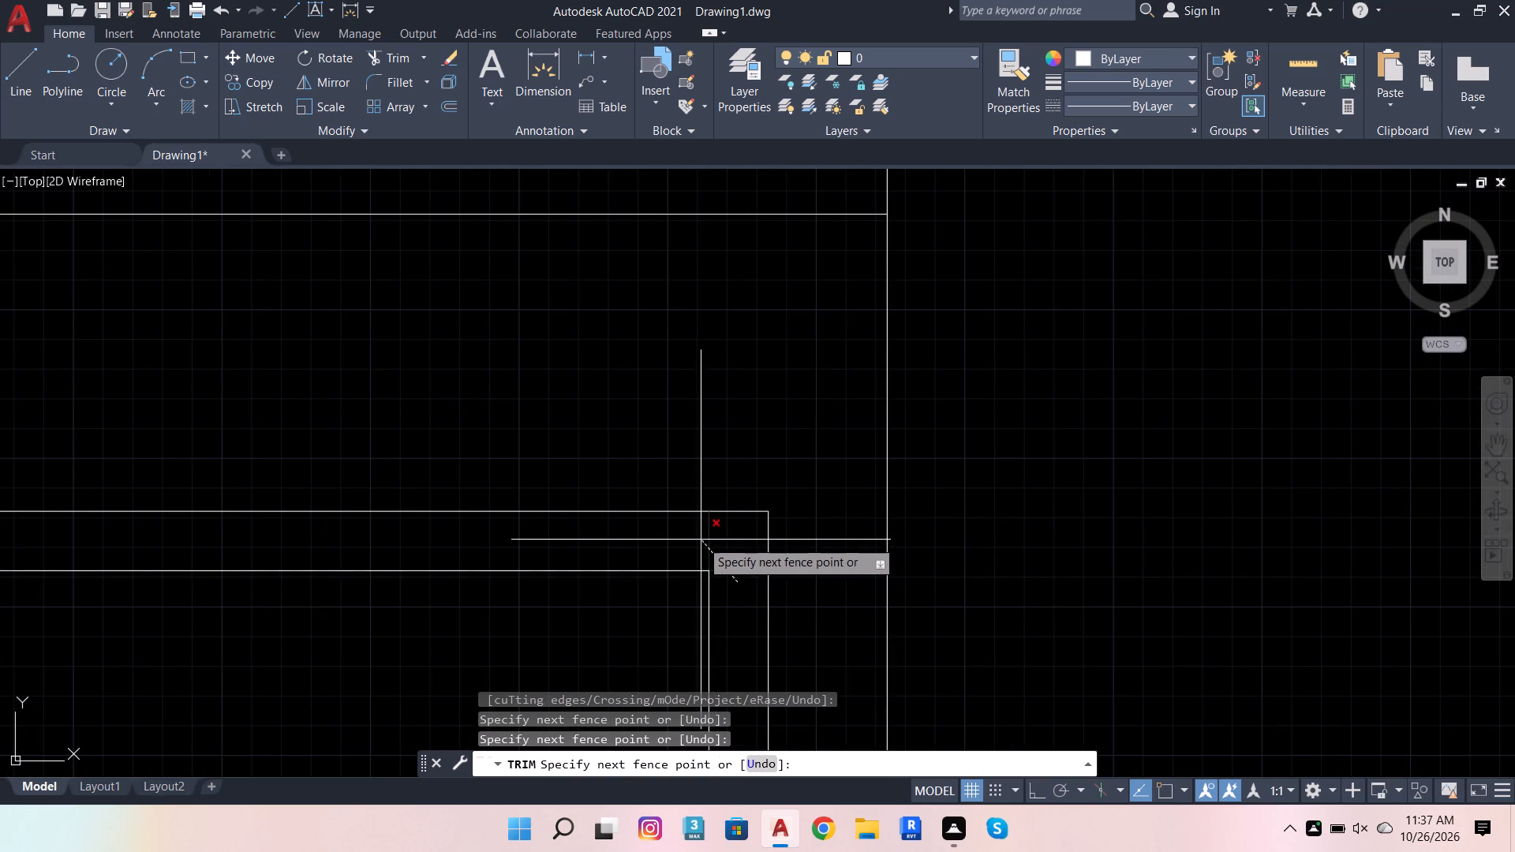
pyautogui.click(701, 540)
pyautogui.scroll(-5, 806, 570)
pyautogui.scroll(-3, 976, 443)
pyautogui.scroll(2, 971, 502)
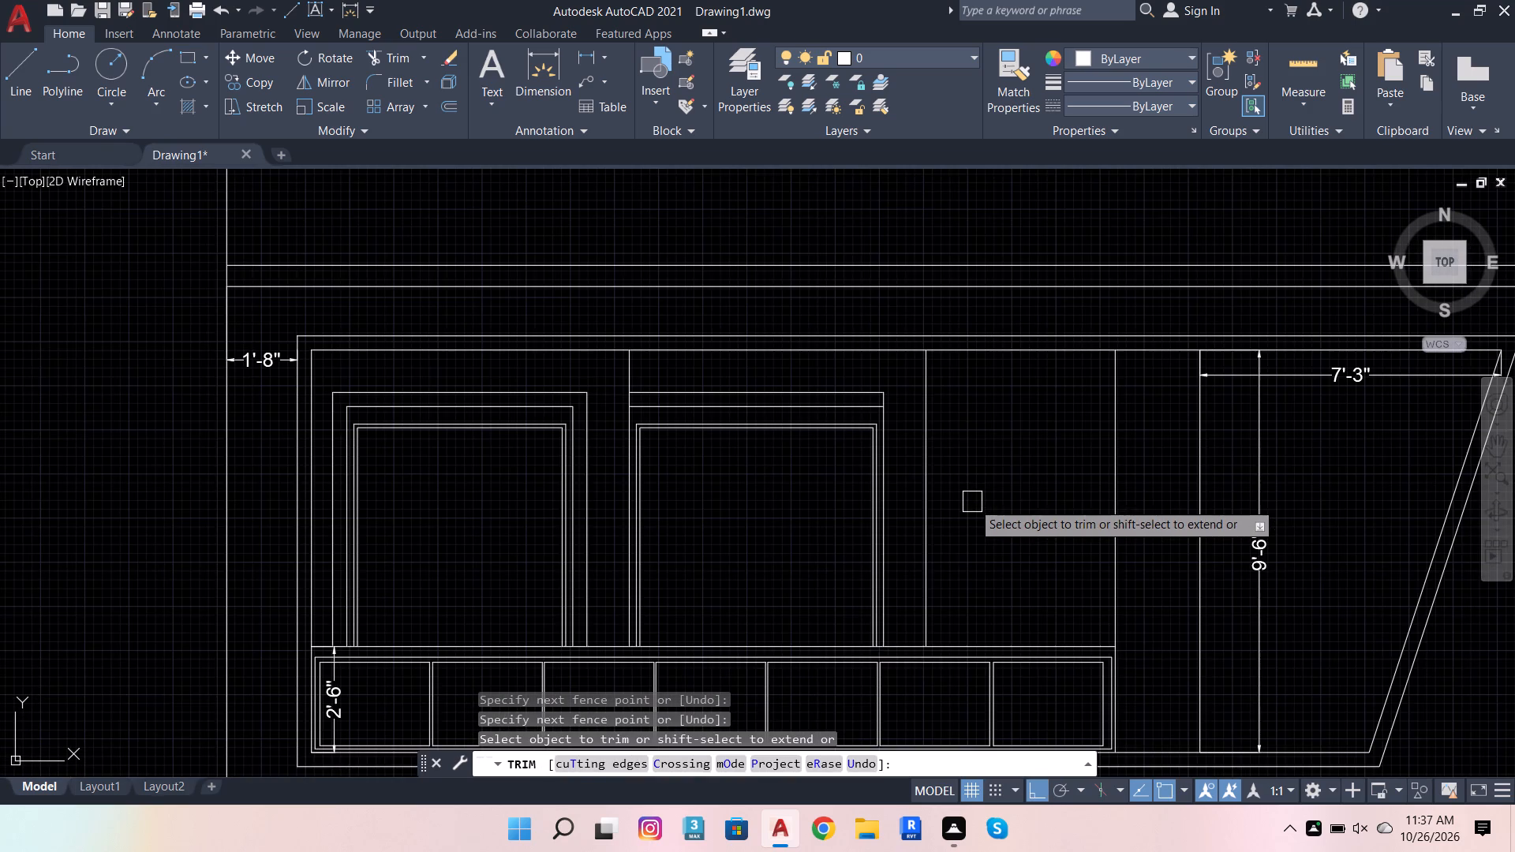
pyautogui.press('Escape')
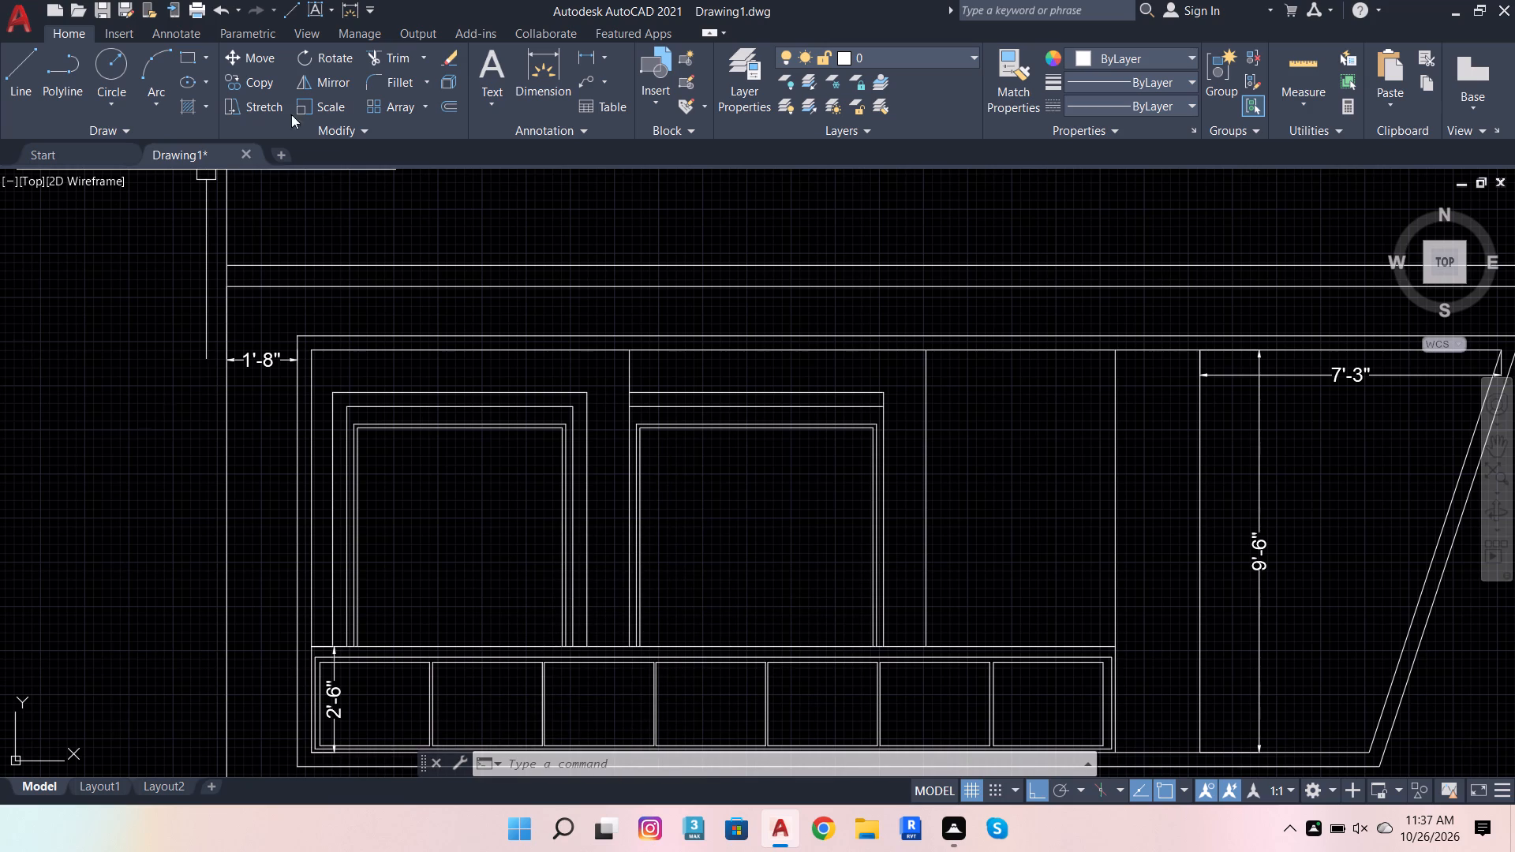
# Draw a vertical line from the midpoint of the left window's inner double-frame upper top line down past the sill into the panel row.
pyautogui.click(13, 77)
pyautogui.scroll(1, 447, 454)
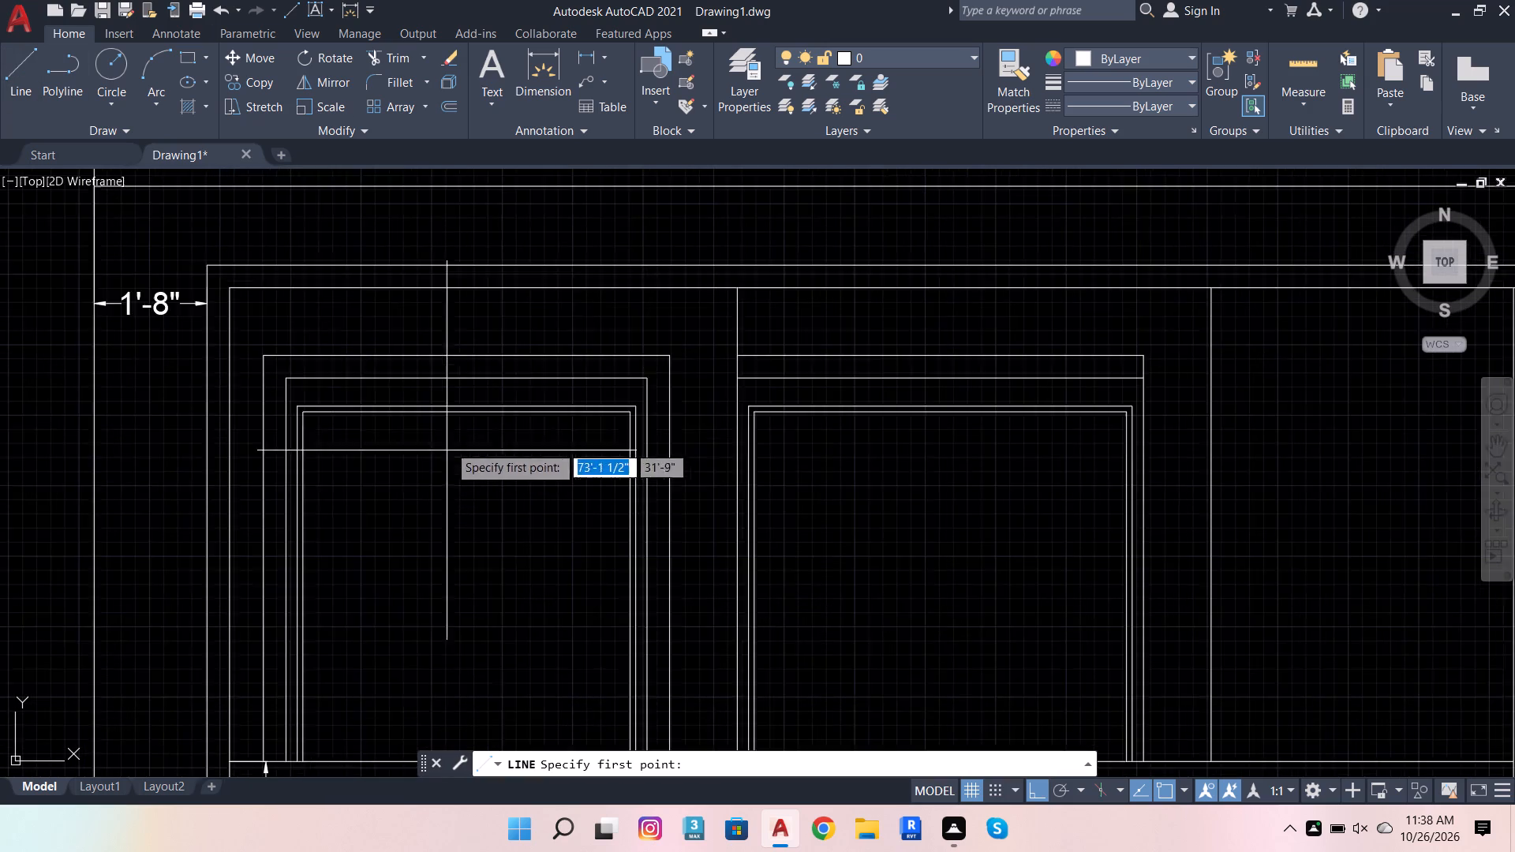
pyautogui.scroll(1, 452, 434)
pyautogui.keyDown('shift'); pyautogui.rightClick(405, 528); pyautogui.keyUp('shift')
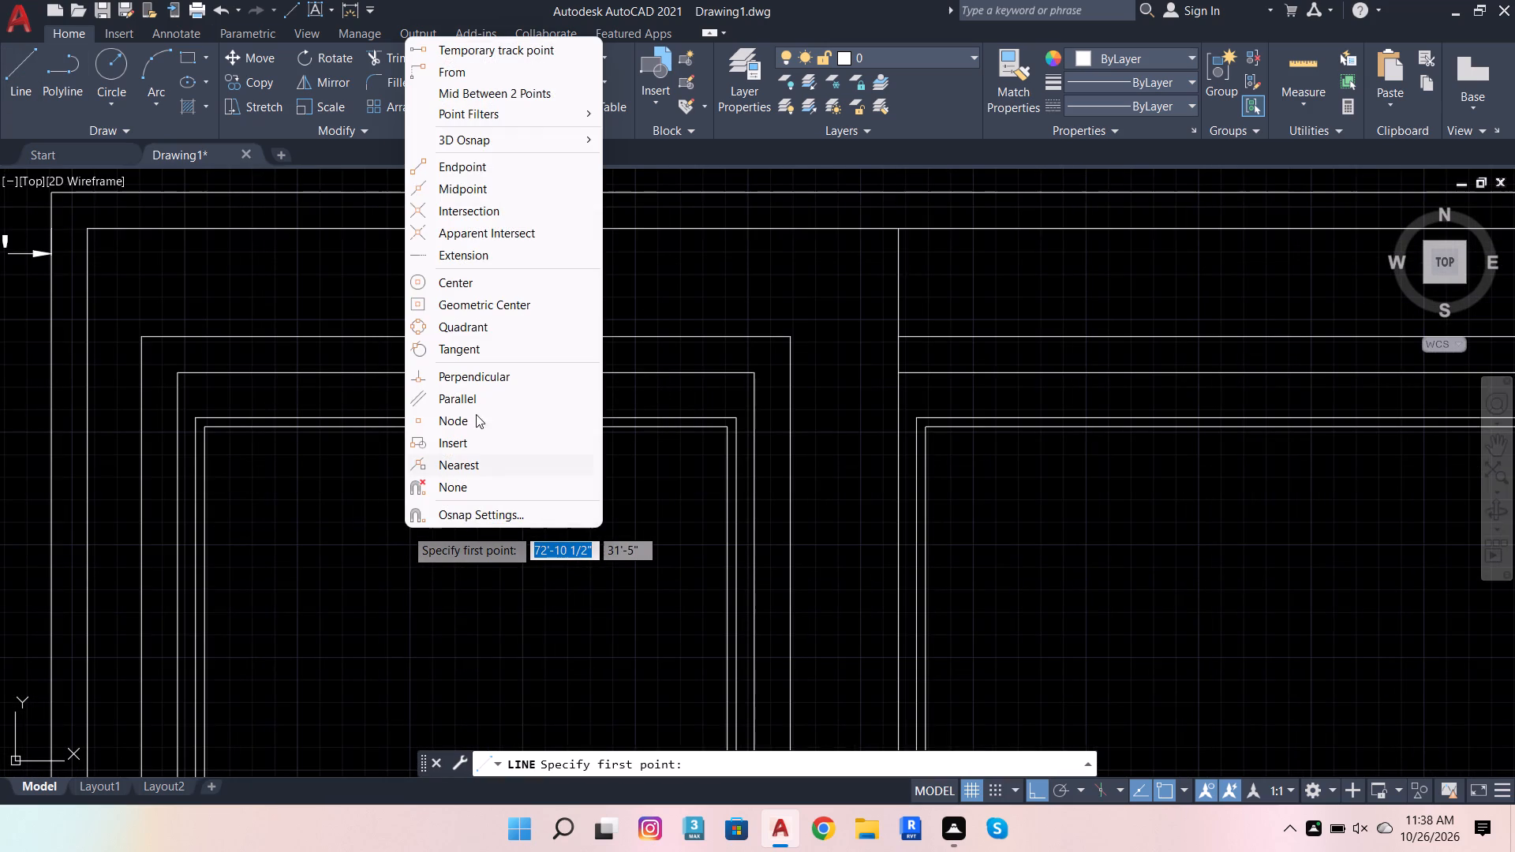
pyautogui.click(491, 192)
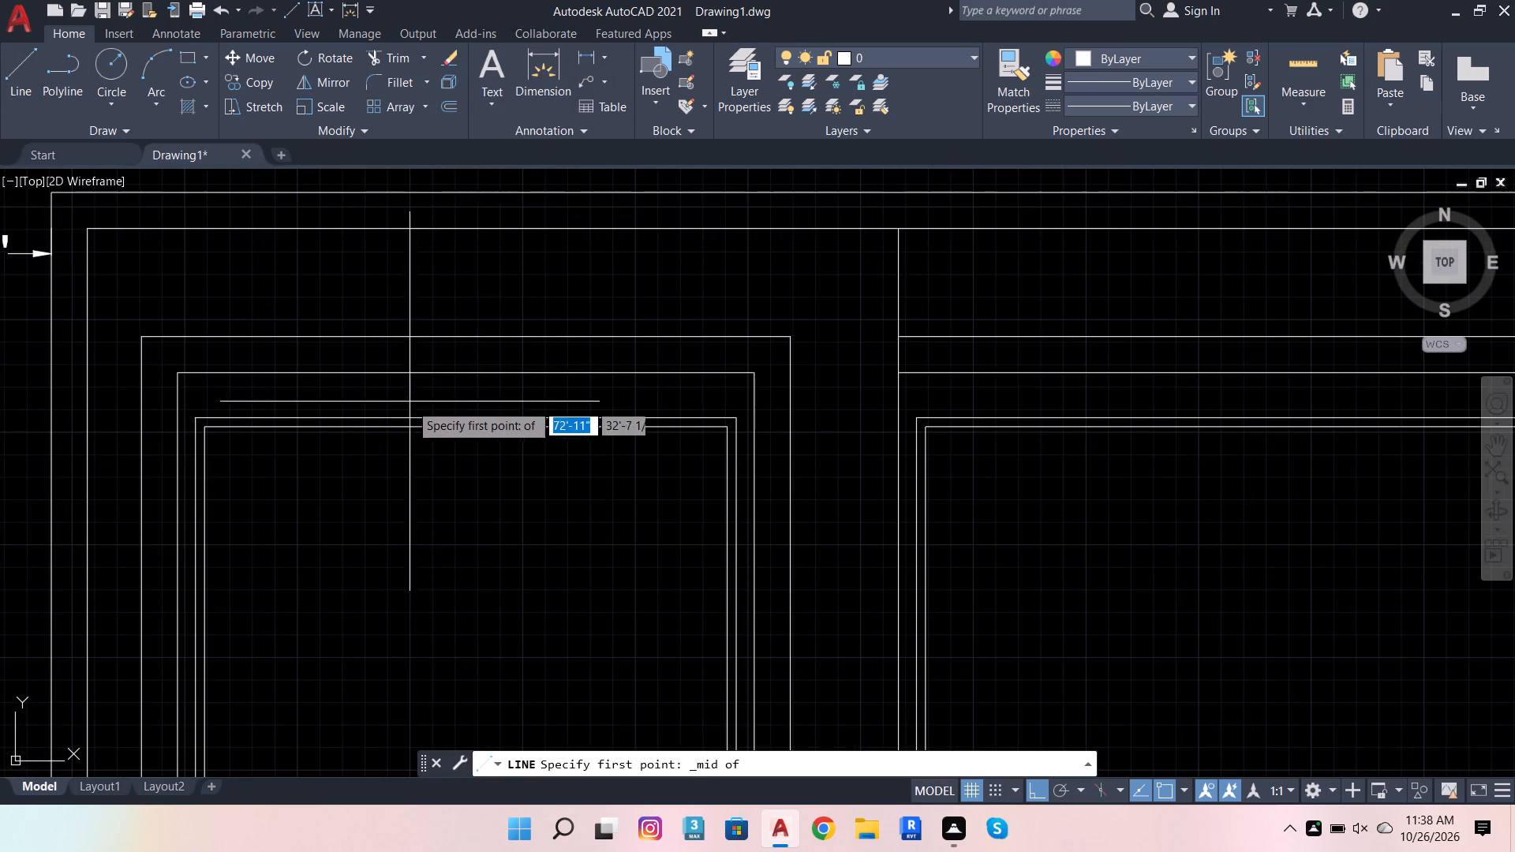
pyautogui.click(462, 417)
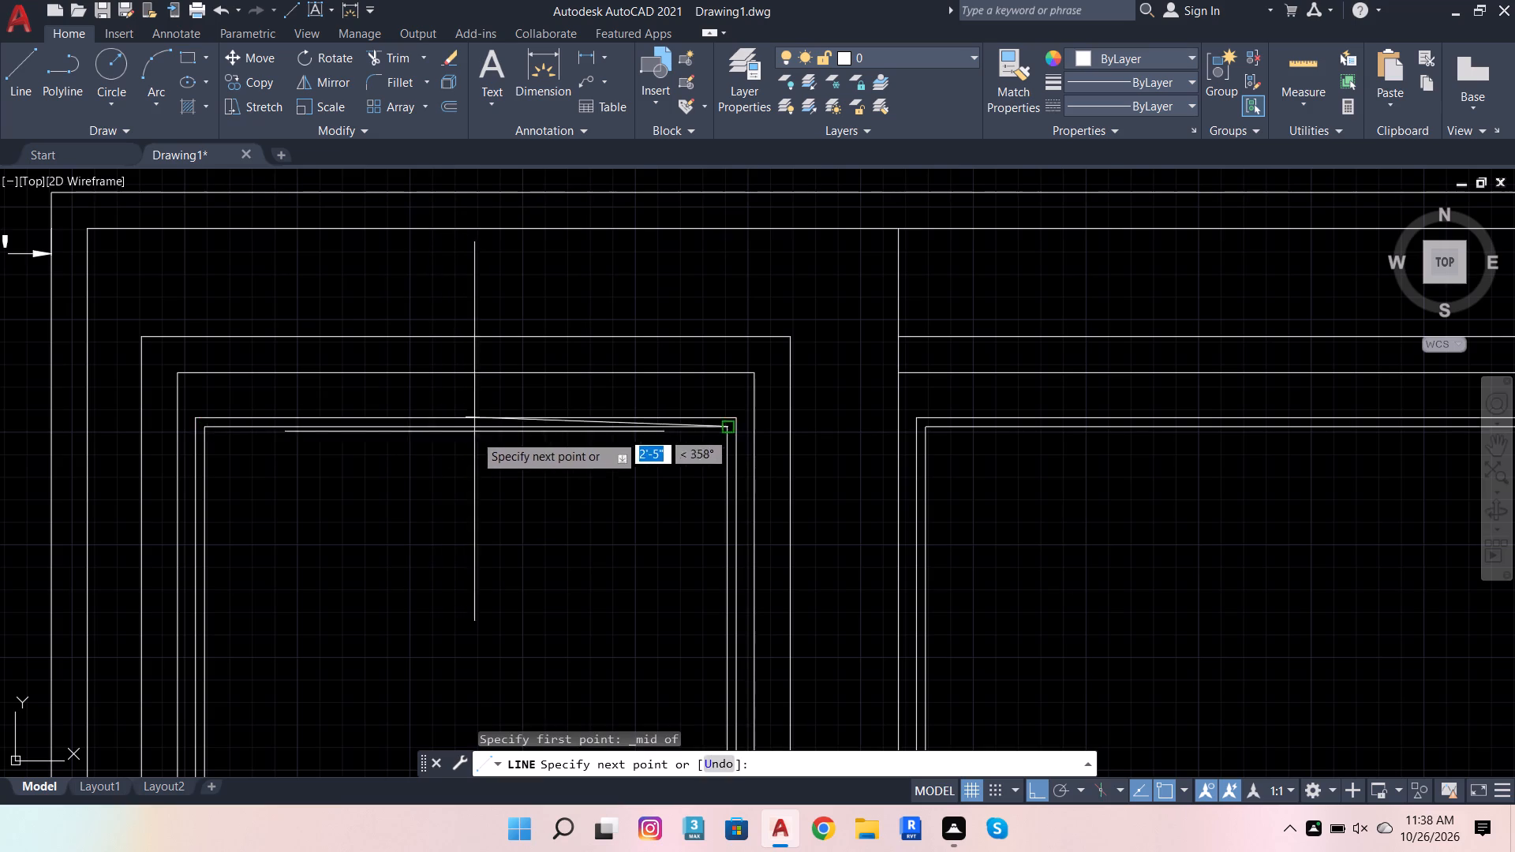
pyautogui.scroll(-5, 477, 443)
pyautogui.scroll(4, 466, 544)
pyautogui.click(501, 560)
pyautogui.press('space')
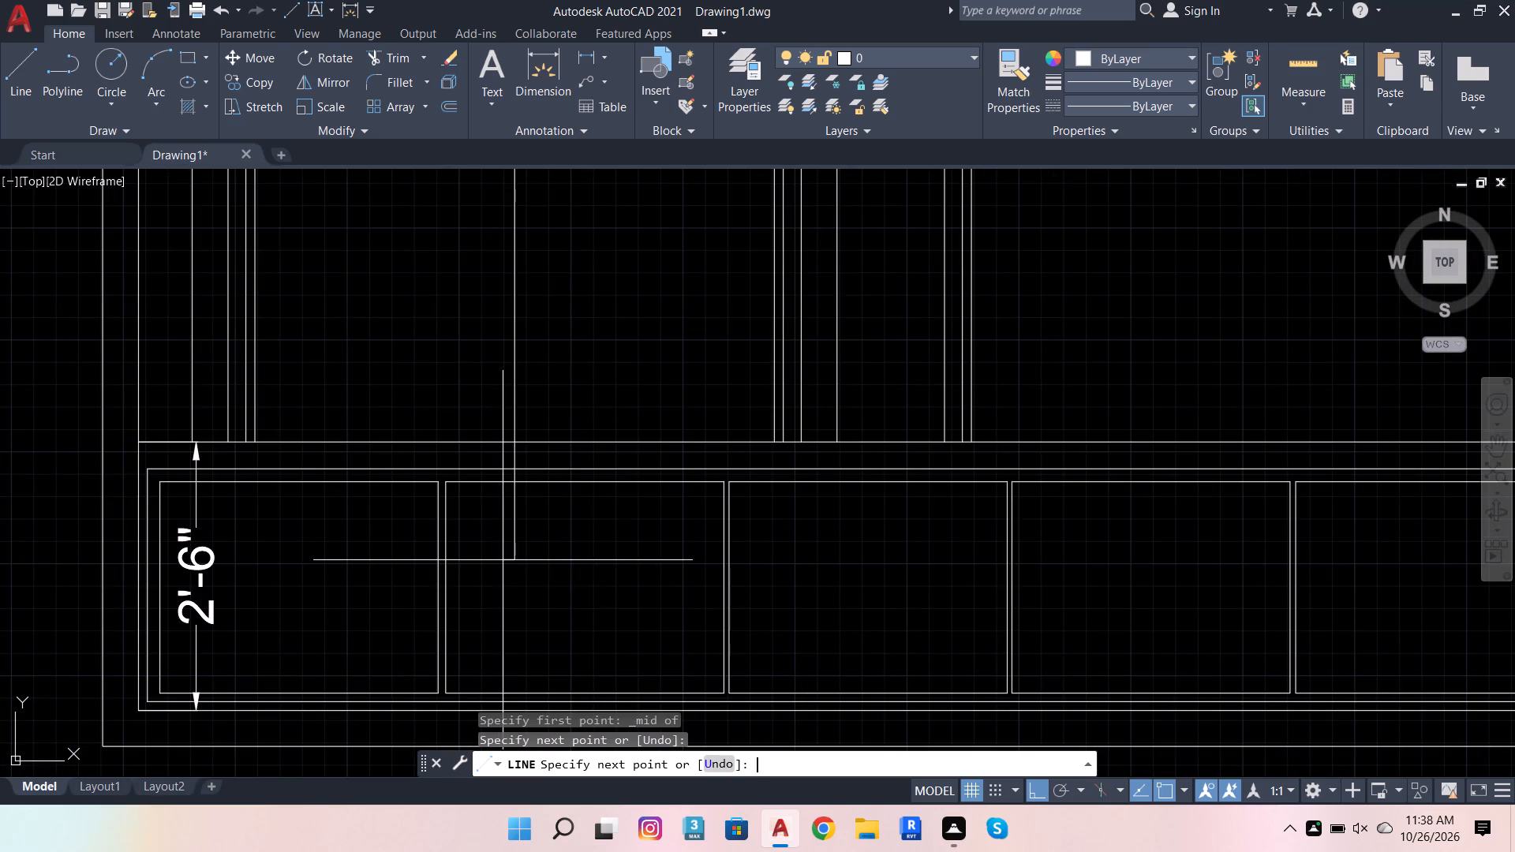
# Draw a vertical line from the midpoint of the middle window's inner double-frame upper top line down past the sill into the panel row.
pyautogui.scroll(-5, 589, 607)
pyautogui.scroll(2, 744, 458)
pyautogui.press('space')
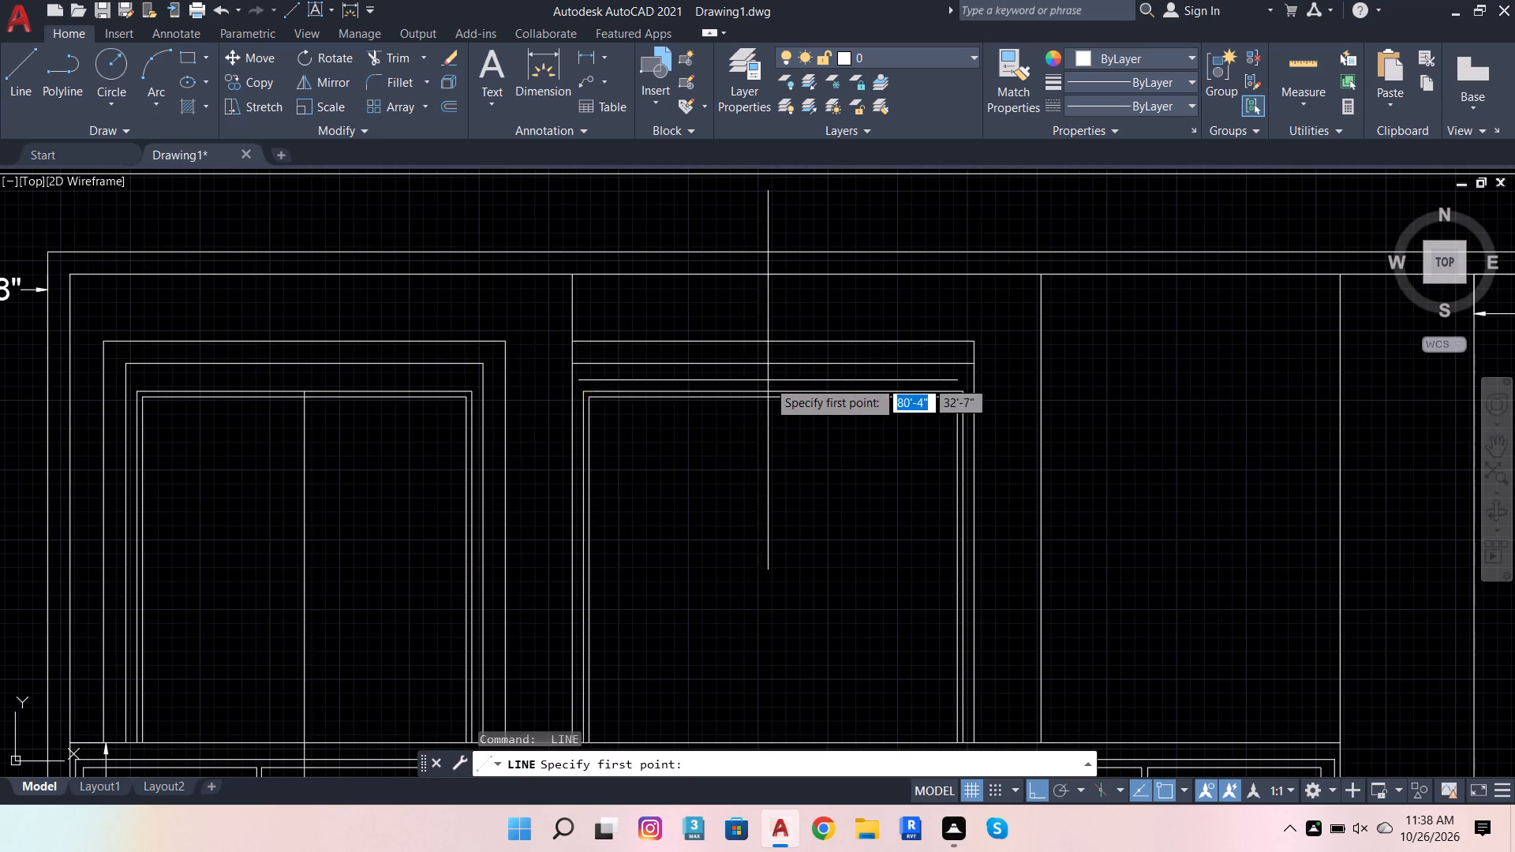
pyautogui.scroll(2, 768, 380)
pyautogui.keyDown('shift'); pyautogui.rightClick(768, 380); pyautogui.keyUp('shift')
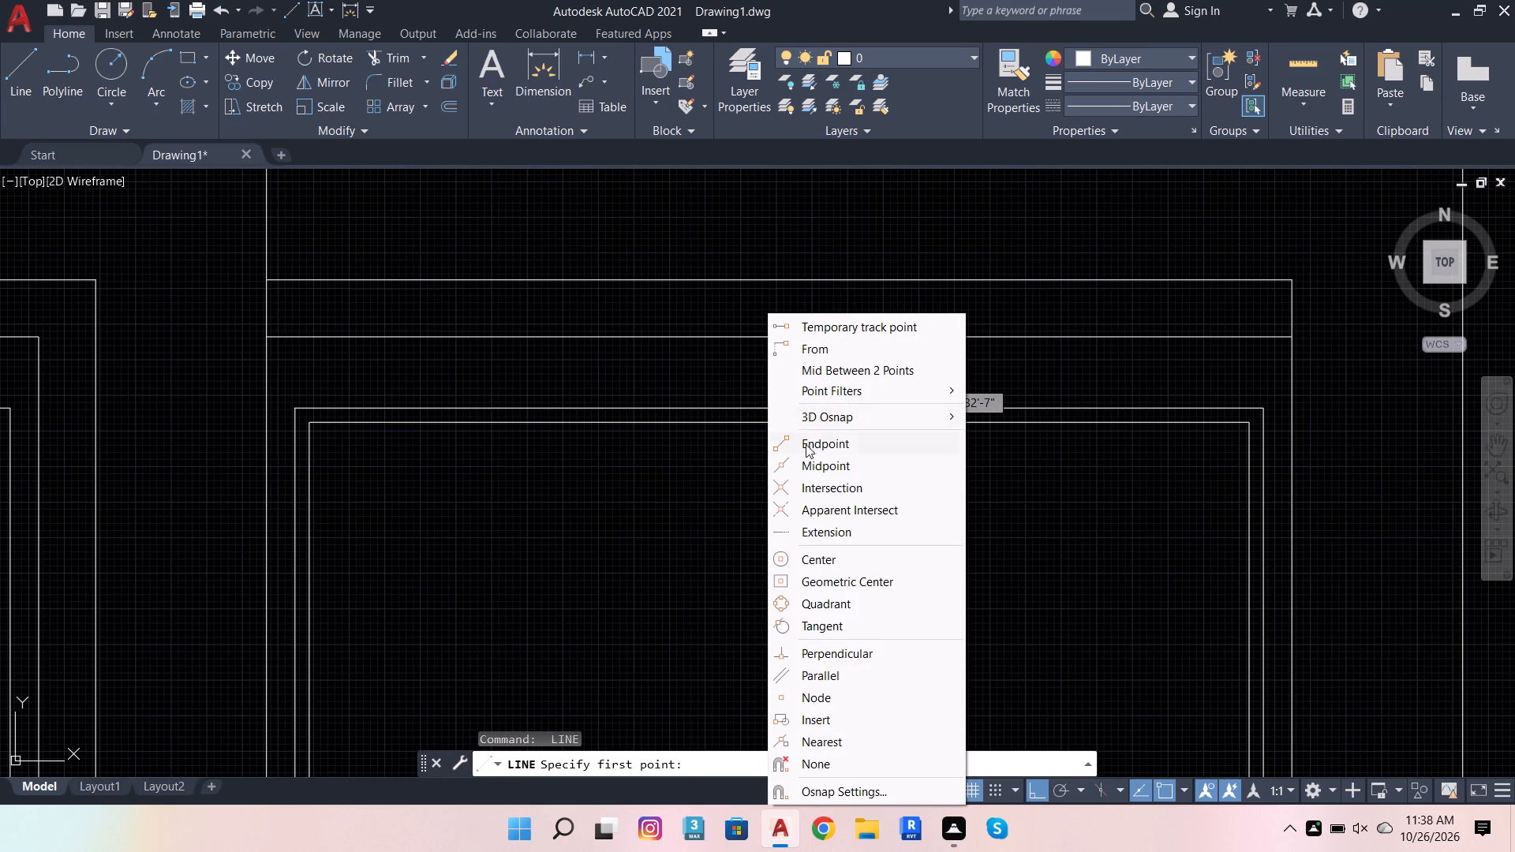
pyautogui.click(829, 465)
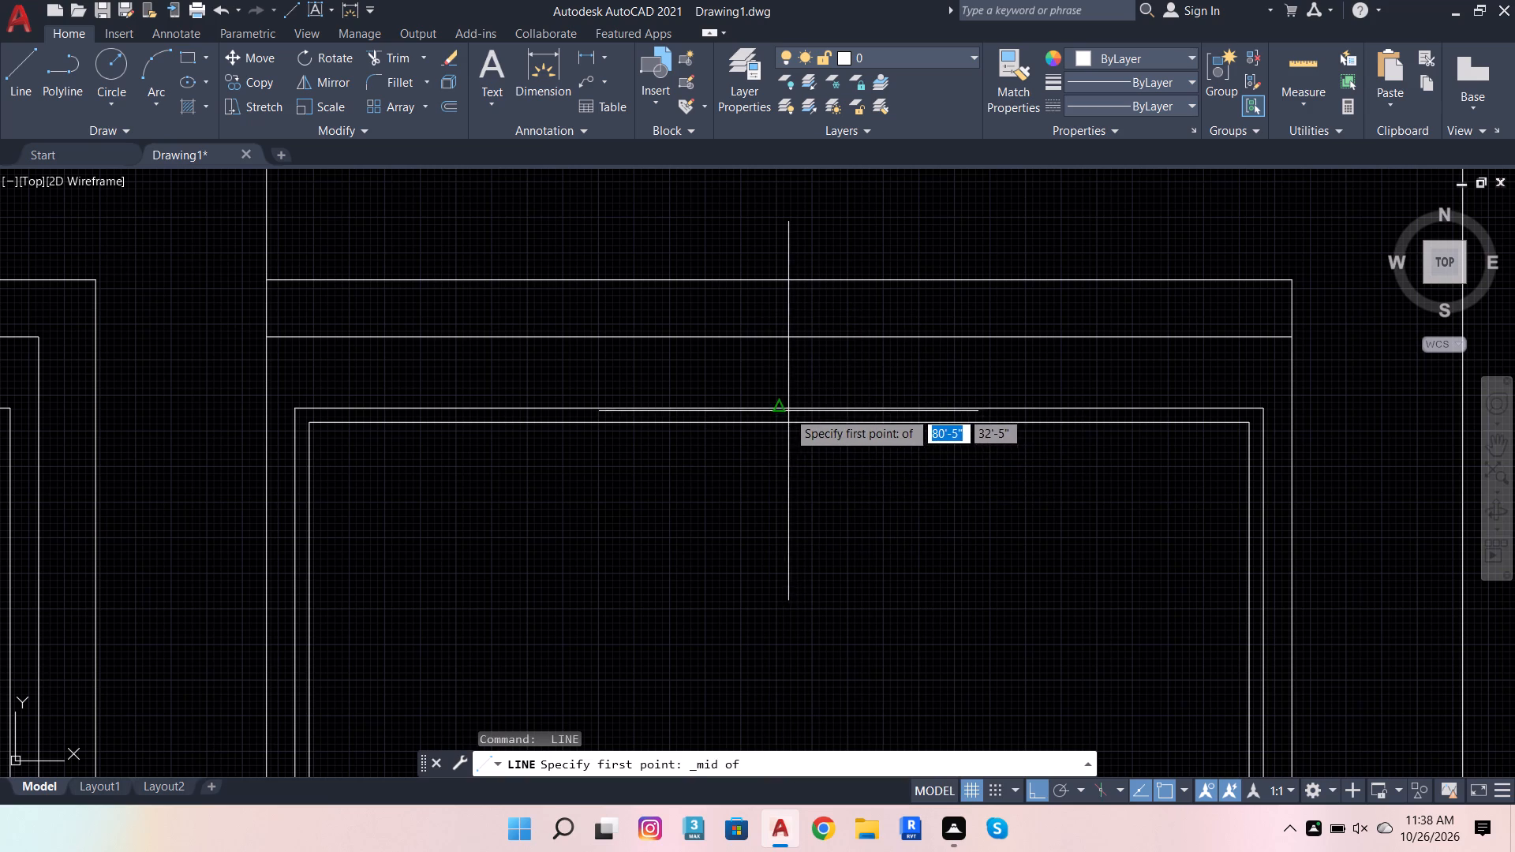
pyautogui.click(783, 406)
pyautogui.scroll(-4, 815, 397)
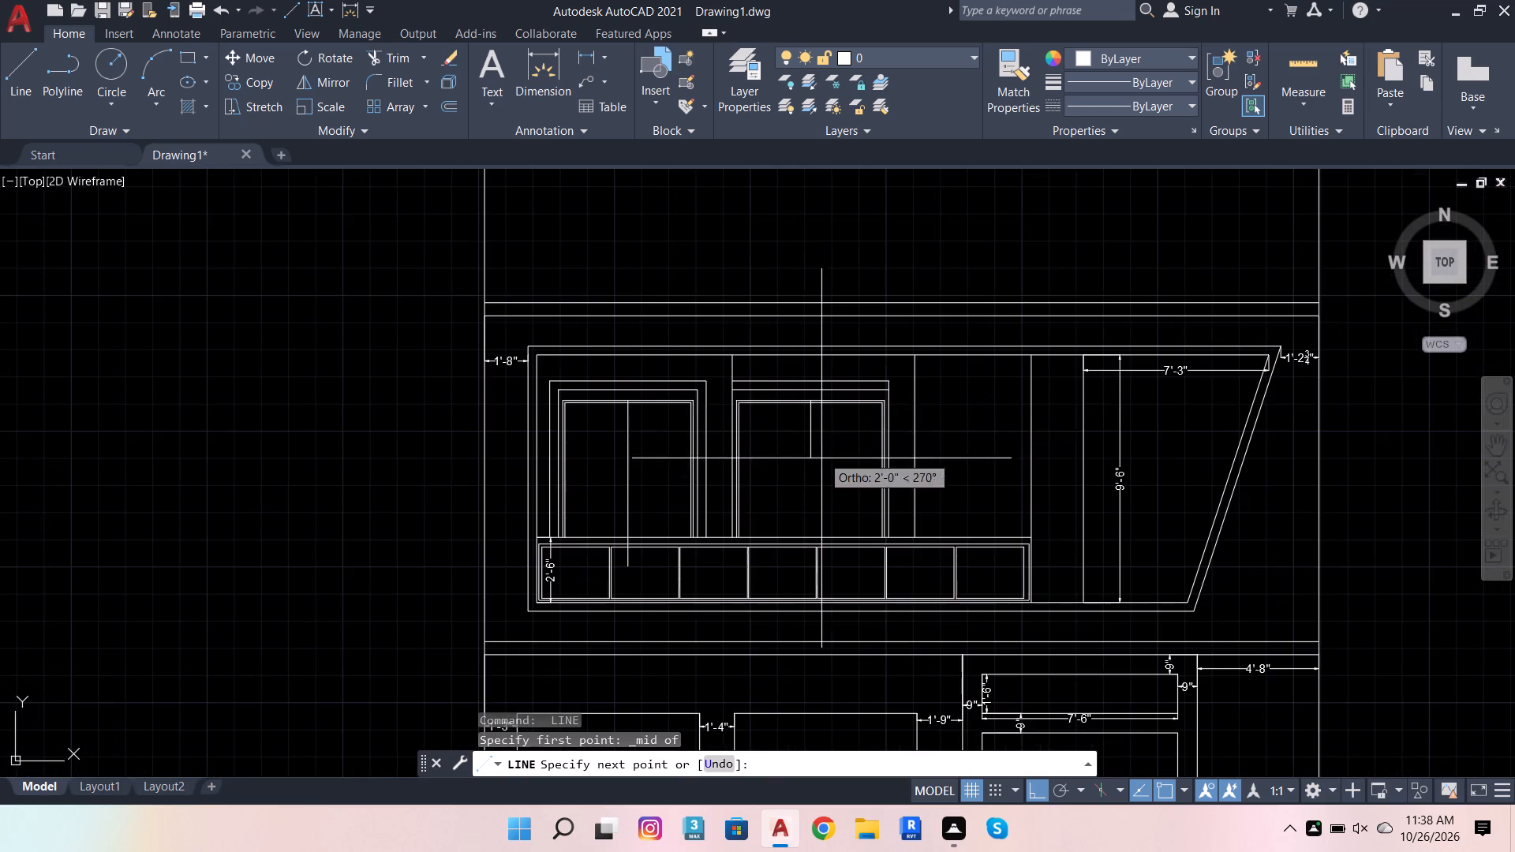
pyautogui.scroll(3, 826, 510)
pyautogui.scroll(2, 739, 668)
pyautogui.click(744, 667)
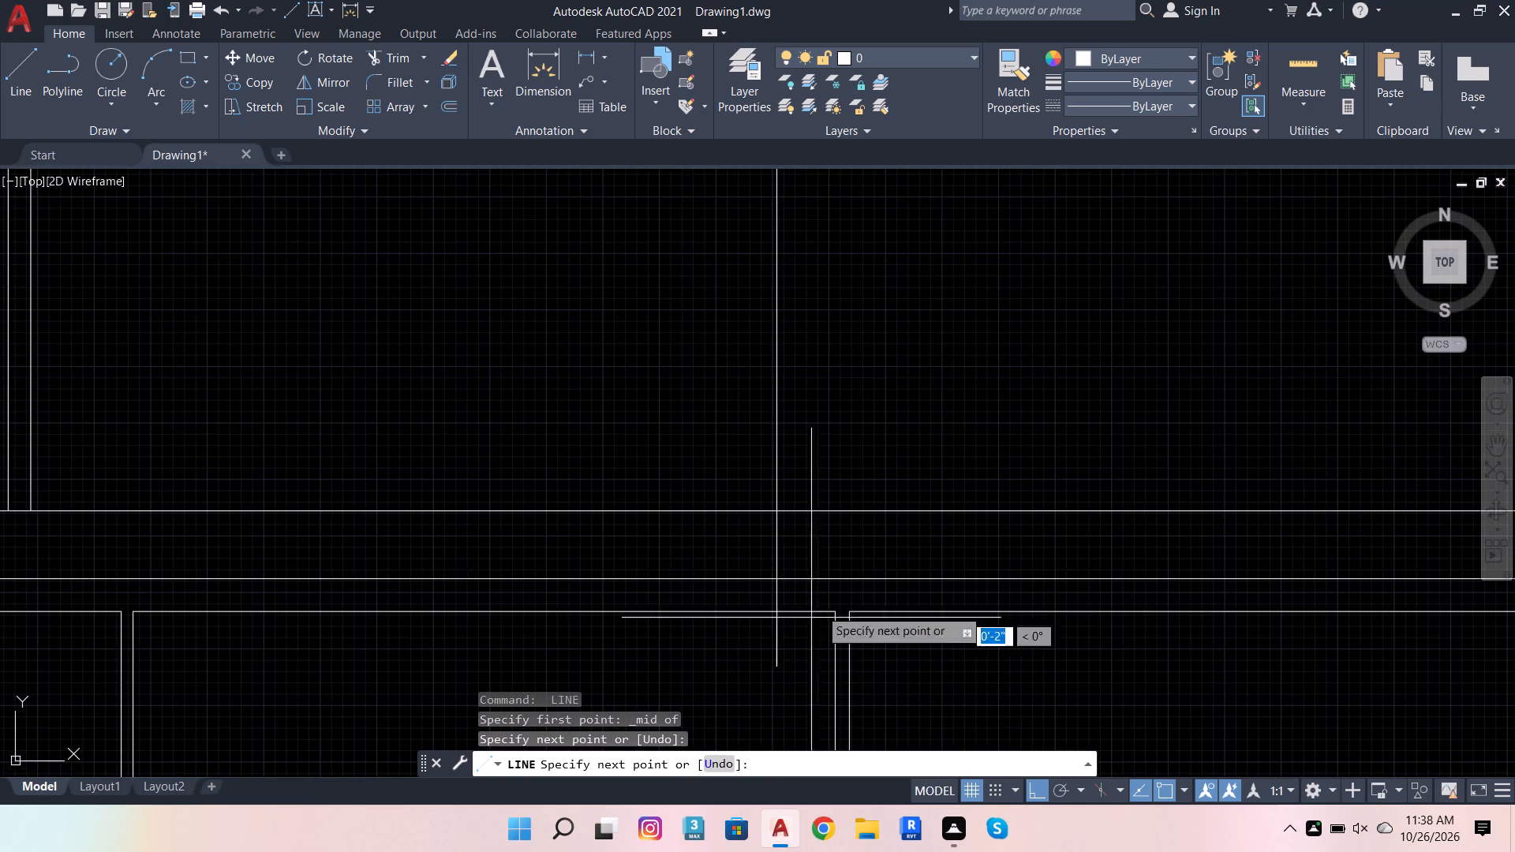
pyautogui.press('space')
# Offset the middle window's vertical centre line 1" to both sides.
pyautogui.click(786, 648)
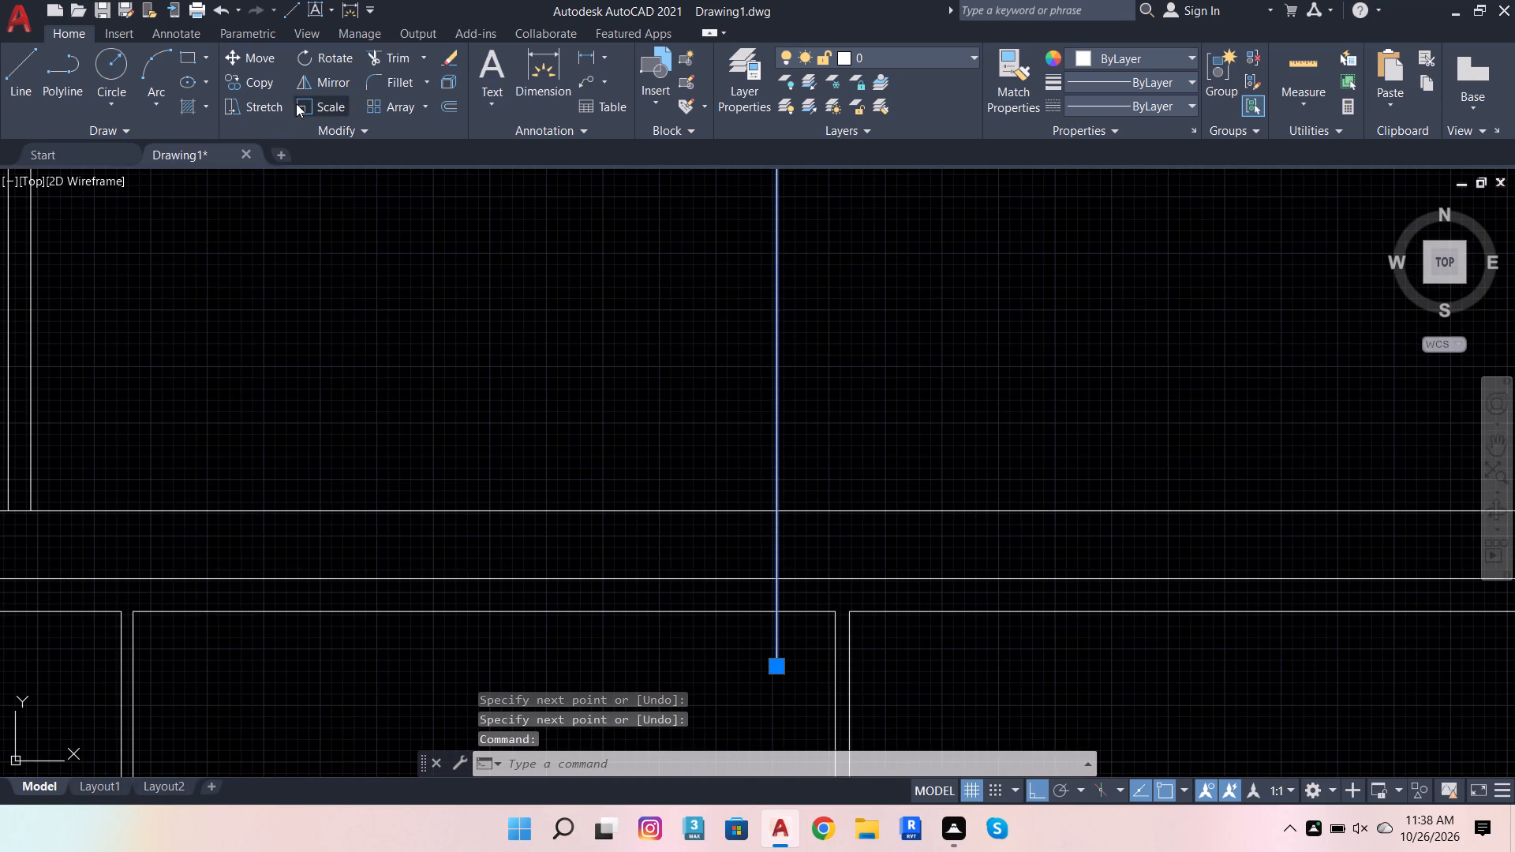
pyautogui.click(443, 104)
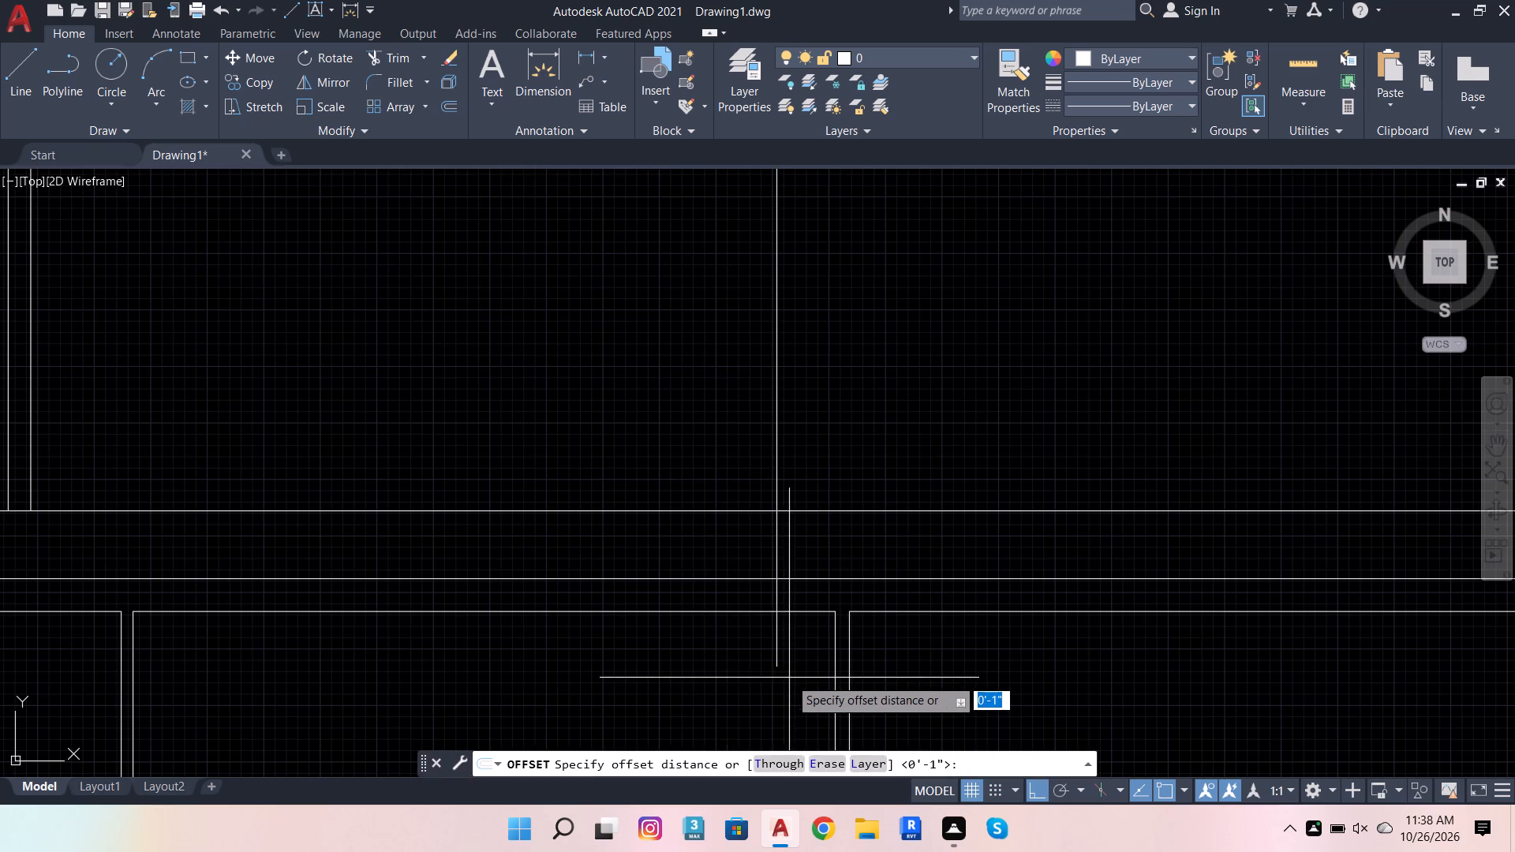
pyautogui.click(774, 662)
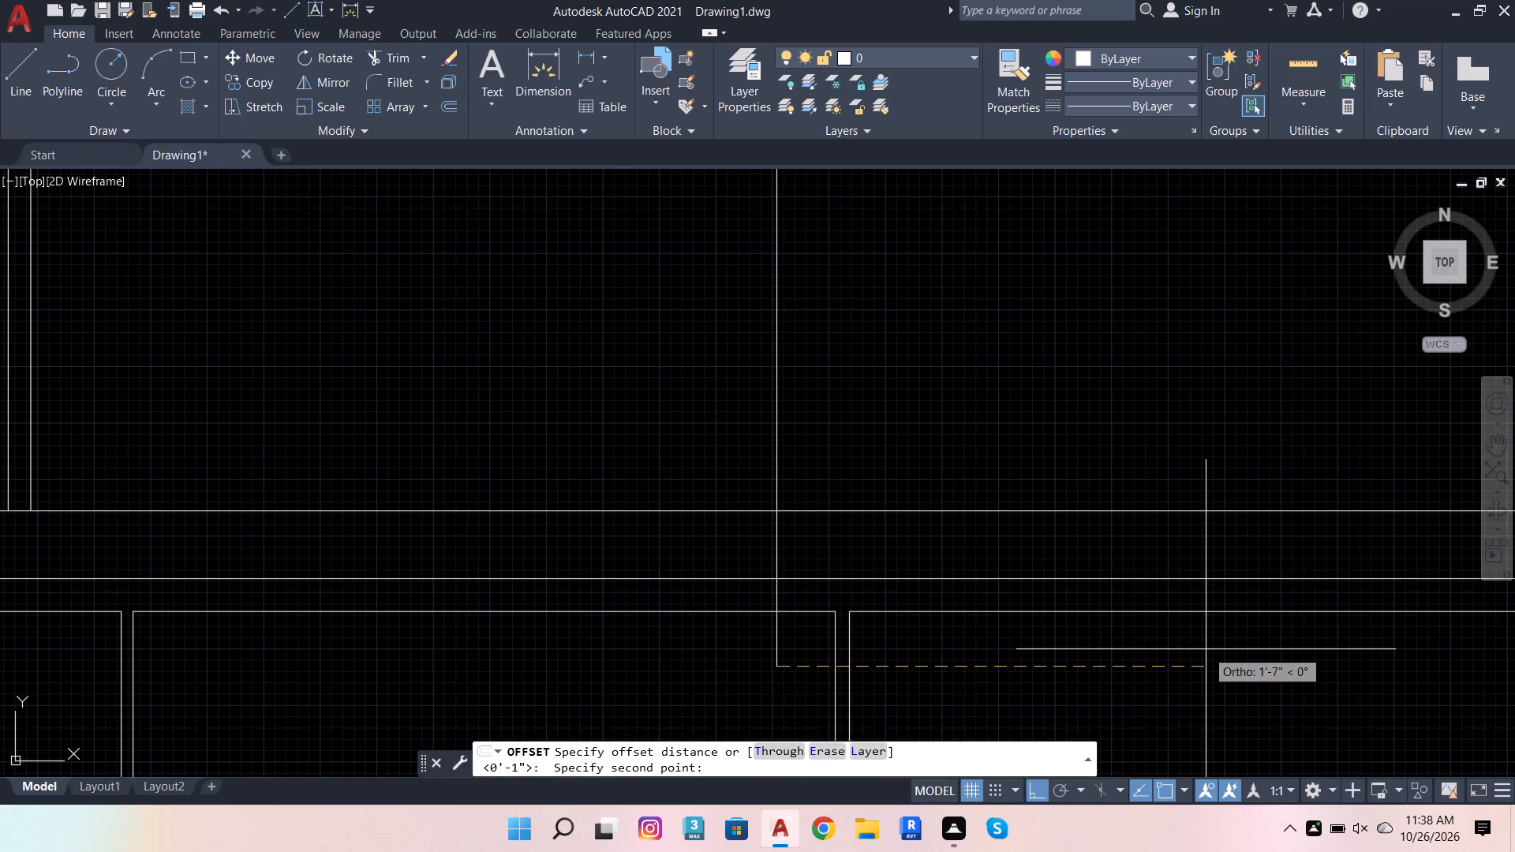
pyautogui.press('1')
pyautogui.press('Return')
pyautogui.click(1206, 649)
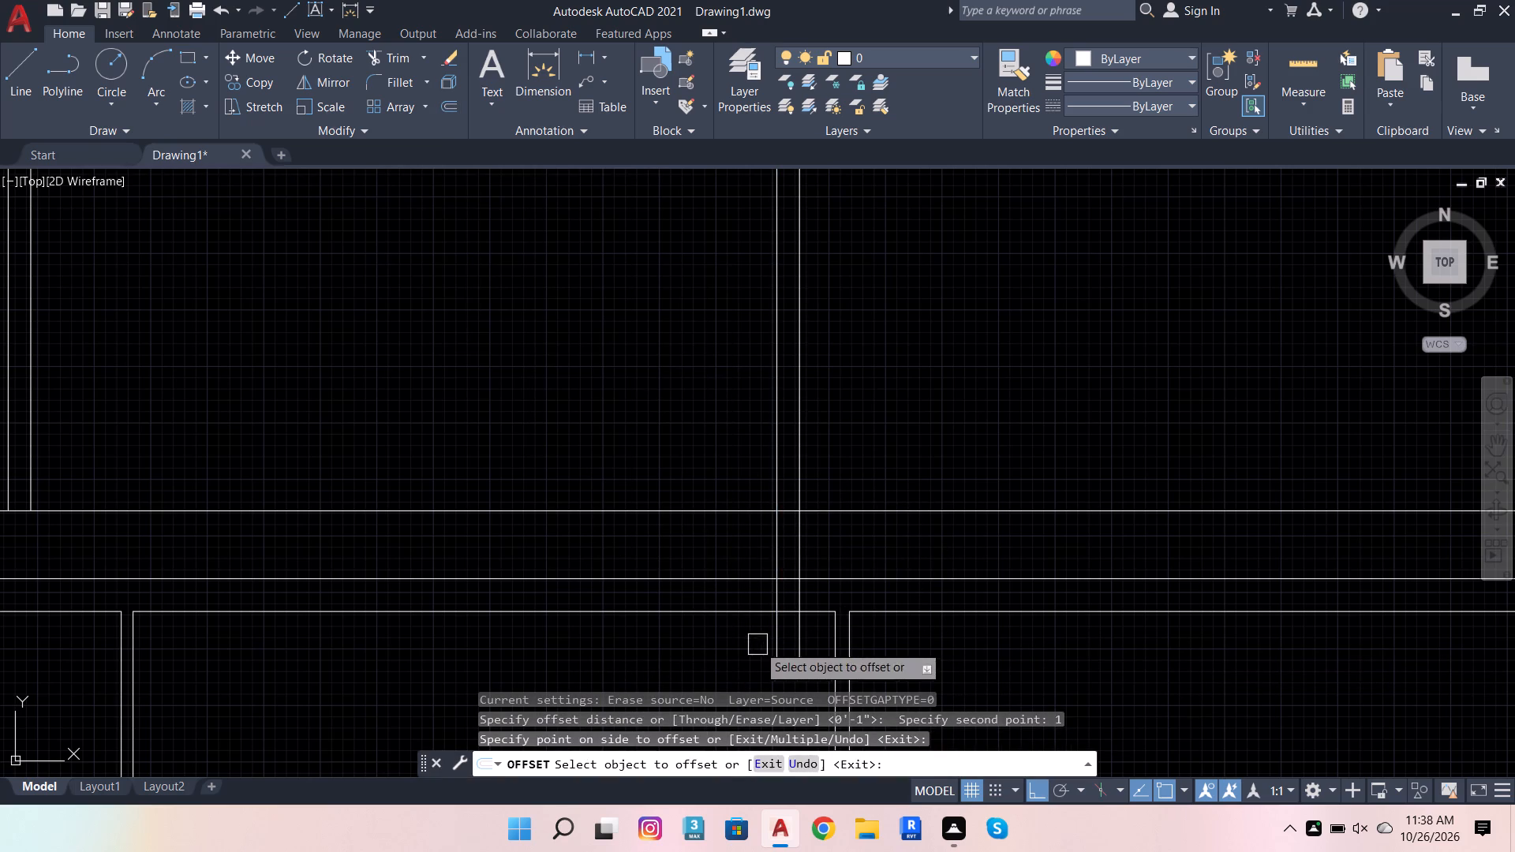
pyautogui.click(781, 652)
pyautogui.click(701, 666)
# Offset the left window's vertical centre line 1" to both sides.
pyautogui.scroll(-3, 989, 575)
pyautogui.scroll(2, 454, 559)
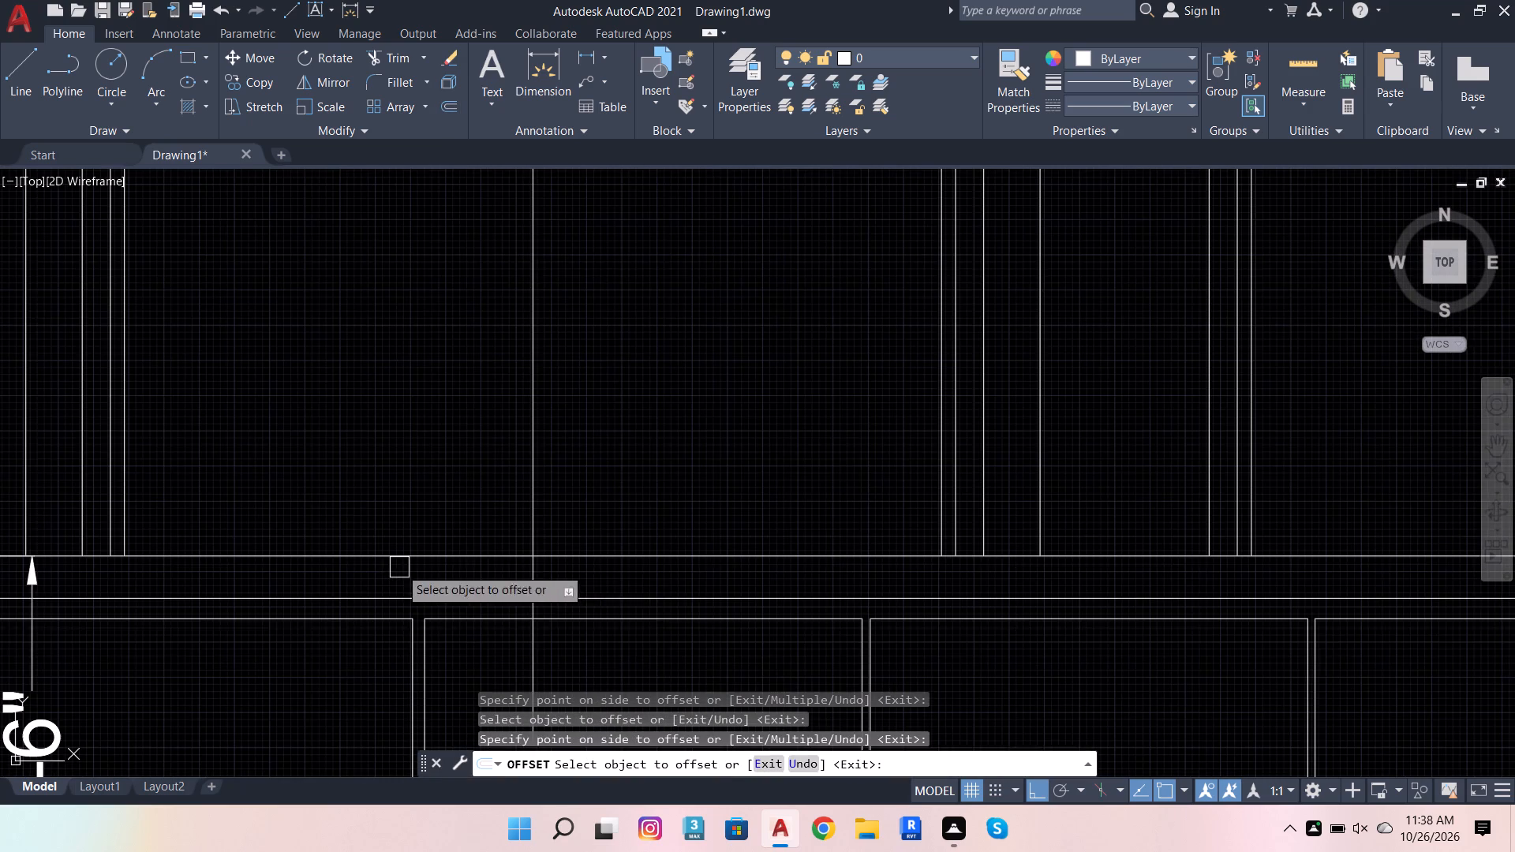
pyautogui.click(530, 585)
pyautogui.click(657, 527)
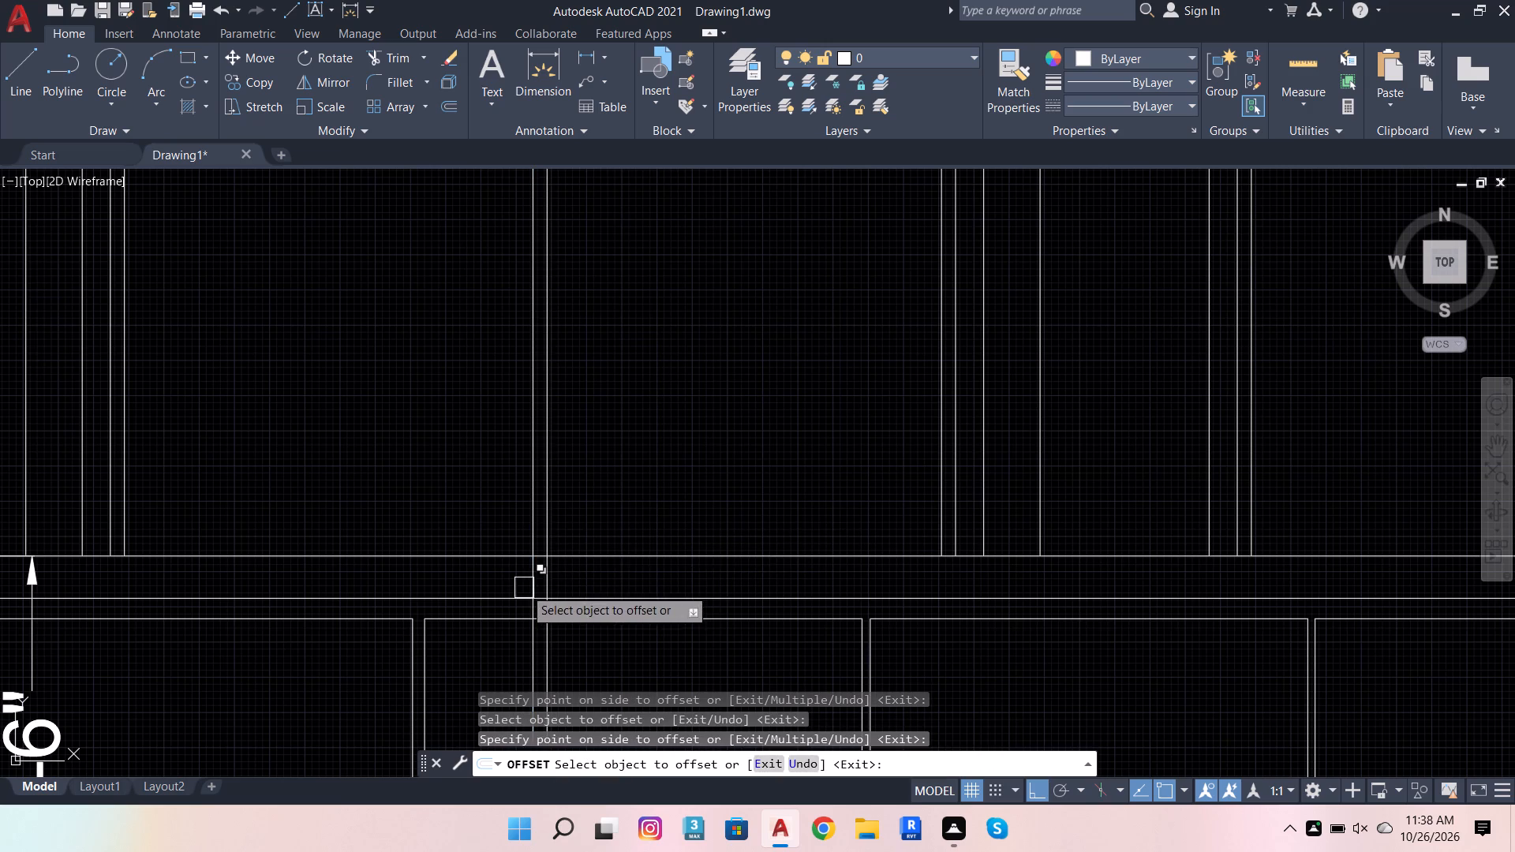
pyautogui.click(527, 584)
pyautogui.click(419, 564)
pyautogui.scroll(-3, 660, 534)
pyautogui.press('Escape')
# Trim the left window's mullion at the top: the stubs above the innermost frame line, that line between the mullion sides, and the centre line.
pyautogui.scroll(4, 617, 306)
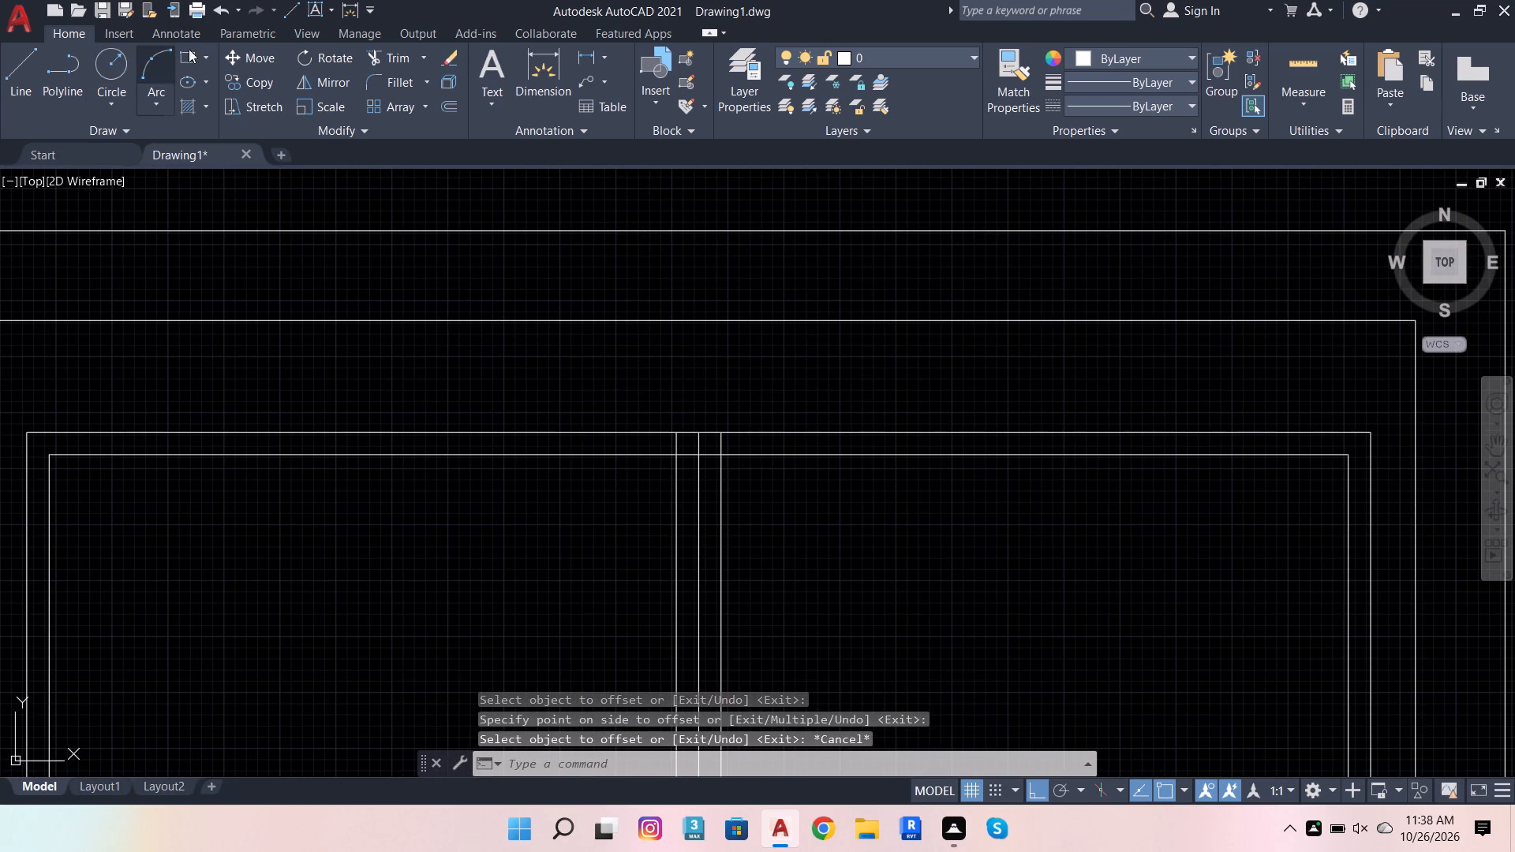
pyautogui.click(395, 54)
pyautogui.scroll(4, 766, 372)
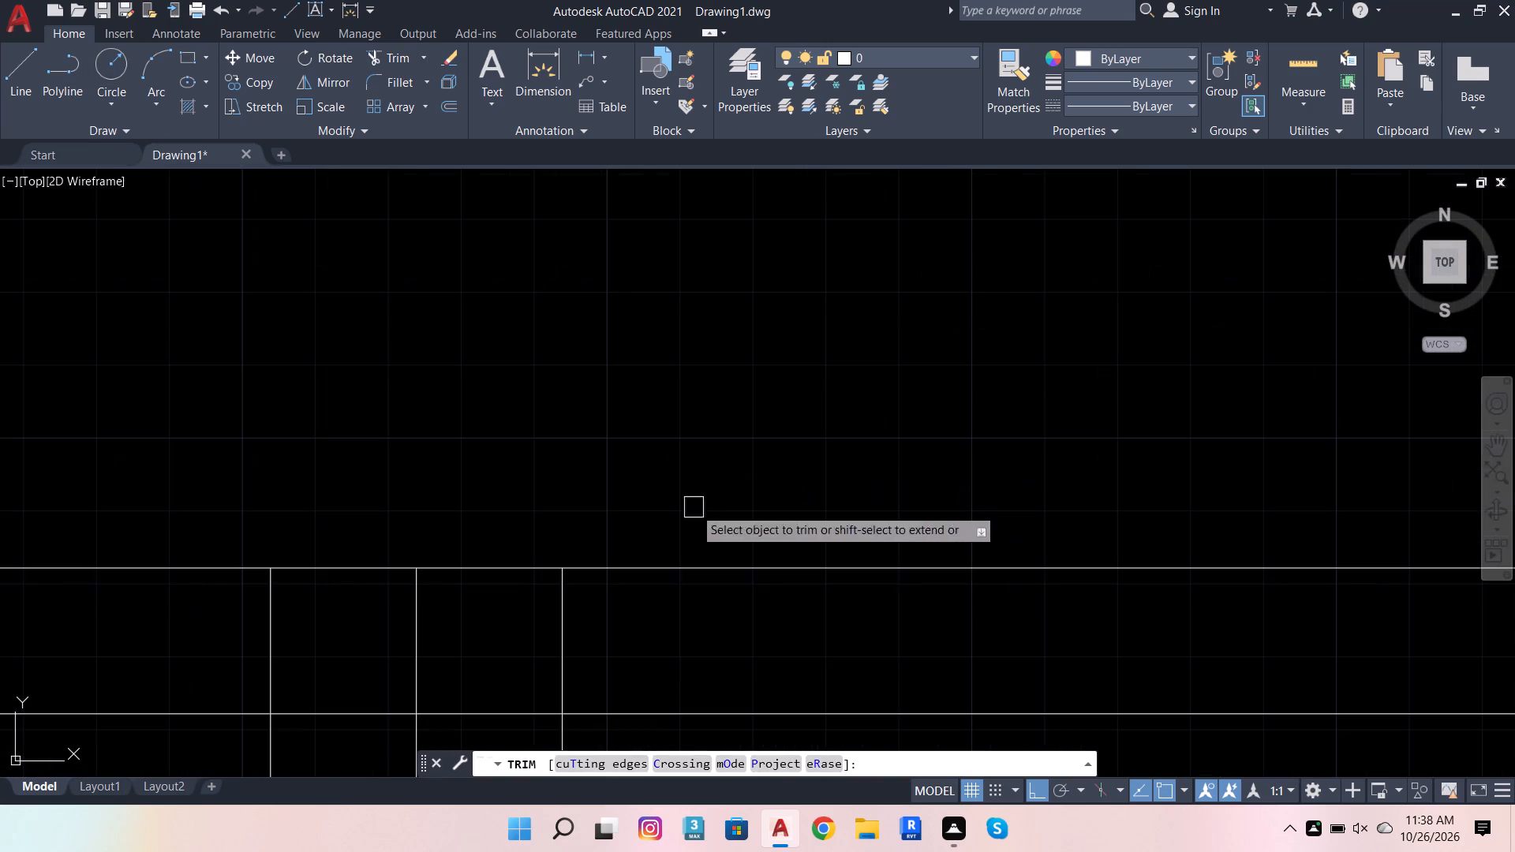
pyautogui.click(600, 646)
pyautogui.click(198, 626)
pyautogui.scroll(-3, 565, 607)
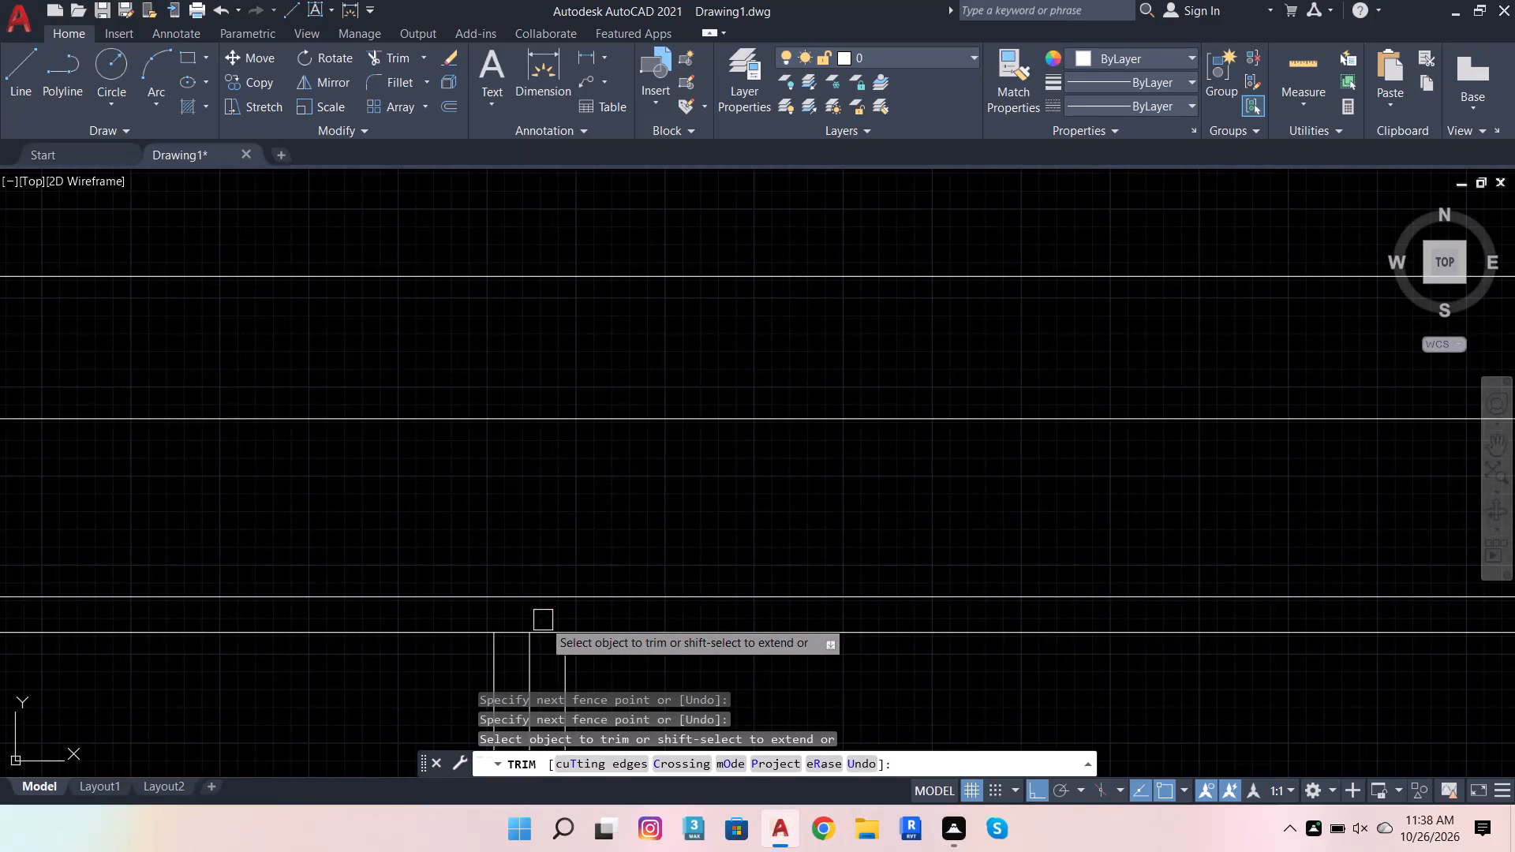
pyautogui.scroll(3, 537, 626)
pyautogui.click(561, 656)
pyautogui.moveTo(427, 643); pyautogui.dragTo(432, 654)
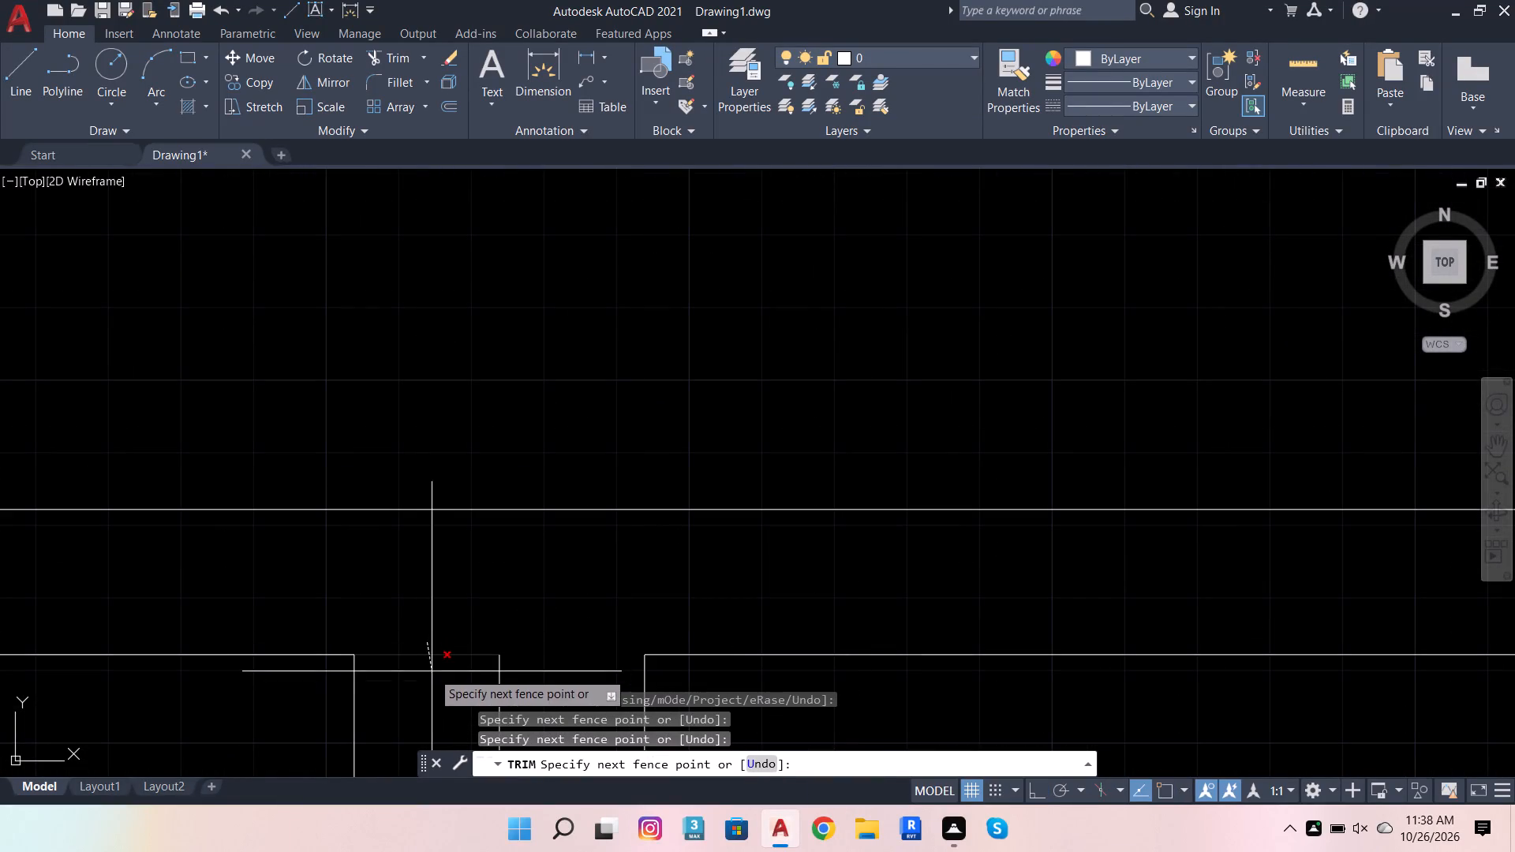
pyautogui.click(432, 672)
pyautogui.scroll(-4, 533, 639)
pyautogui.scroll(-3, 653, 542)
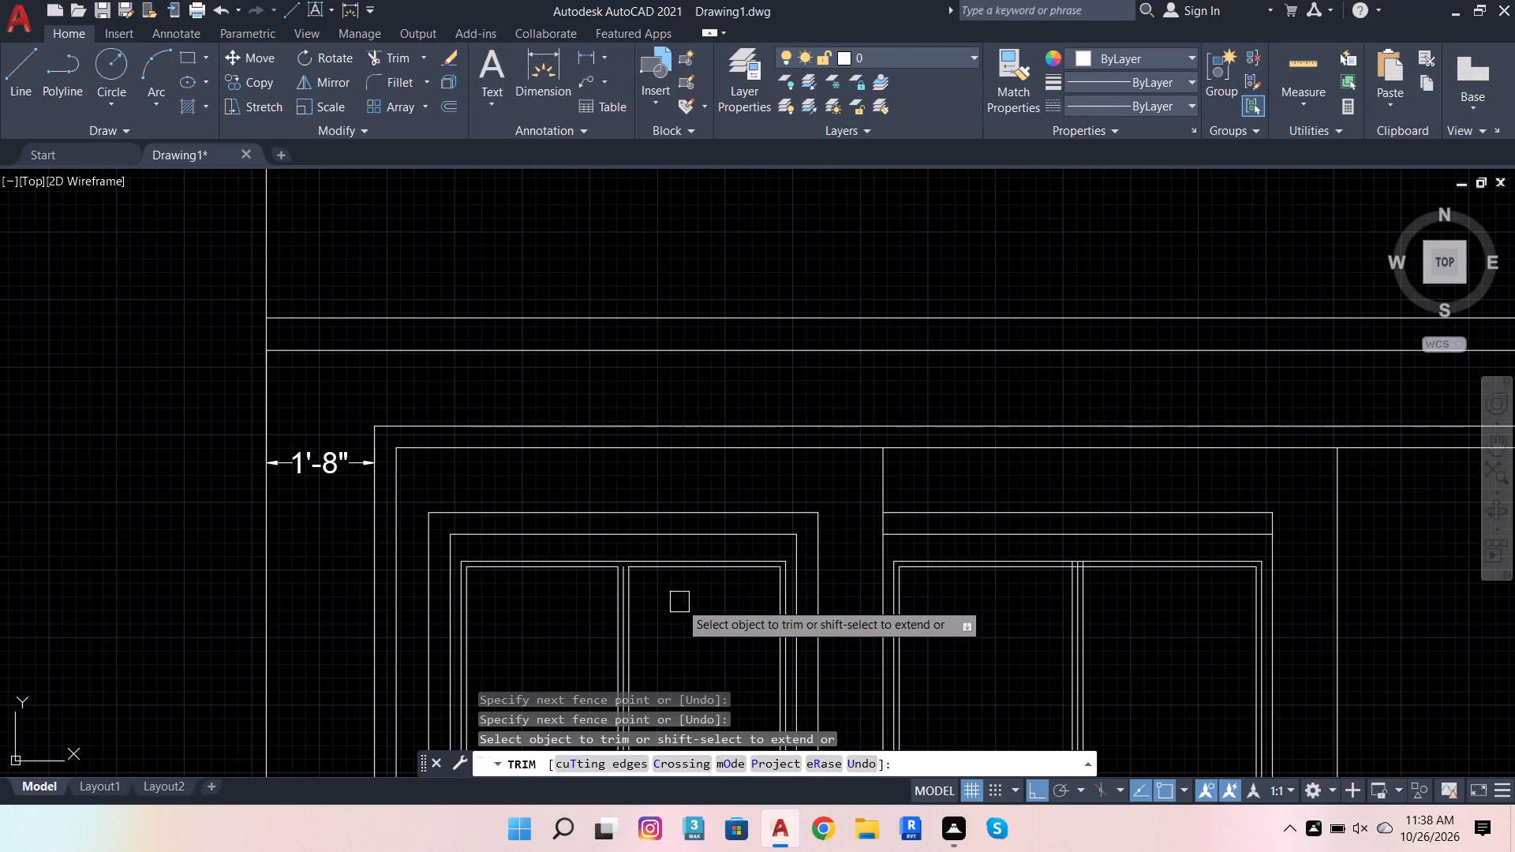
pyautogui.scroll(-2, 689, 618)
pyautogui.scroll(3, 679, 645)
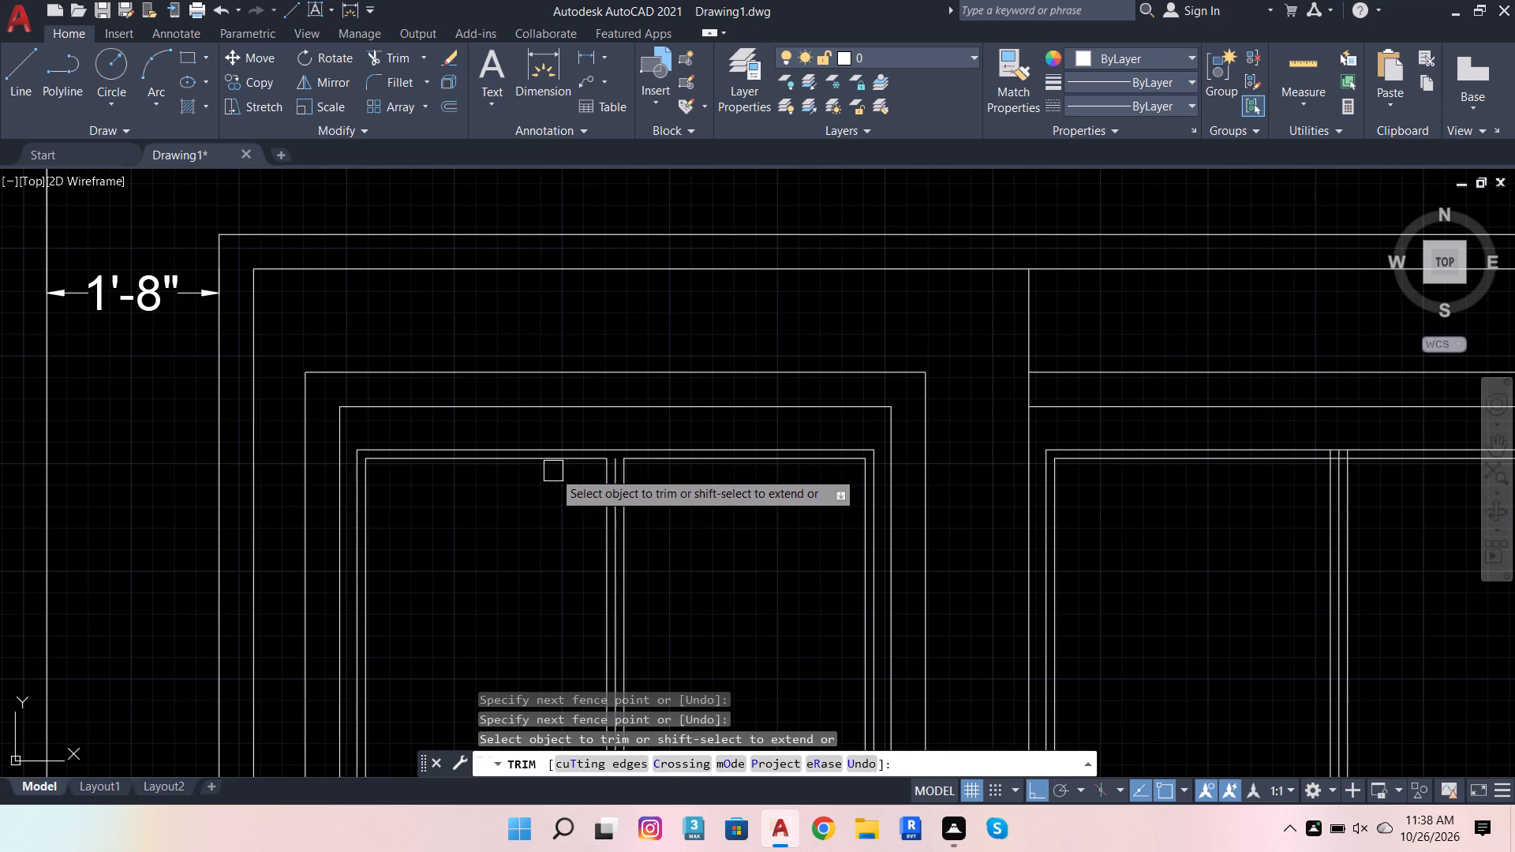
pyautogui.scroll(2, 553, 471)
pyautogui.click(704, 470)
# Trim the left window's two mullion lines where they extend below the window sill into the panel row.
pyautogui.scroll(-3, 799, 412)
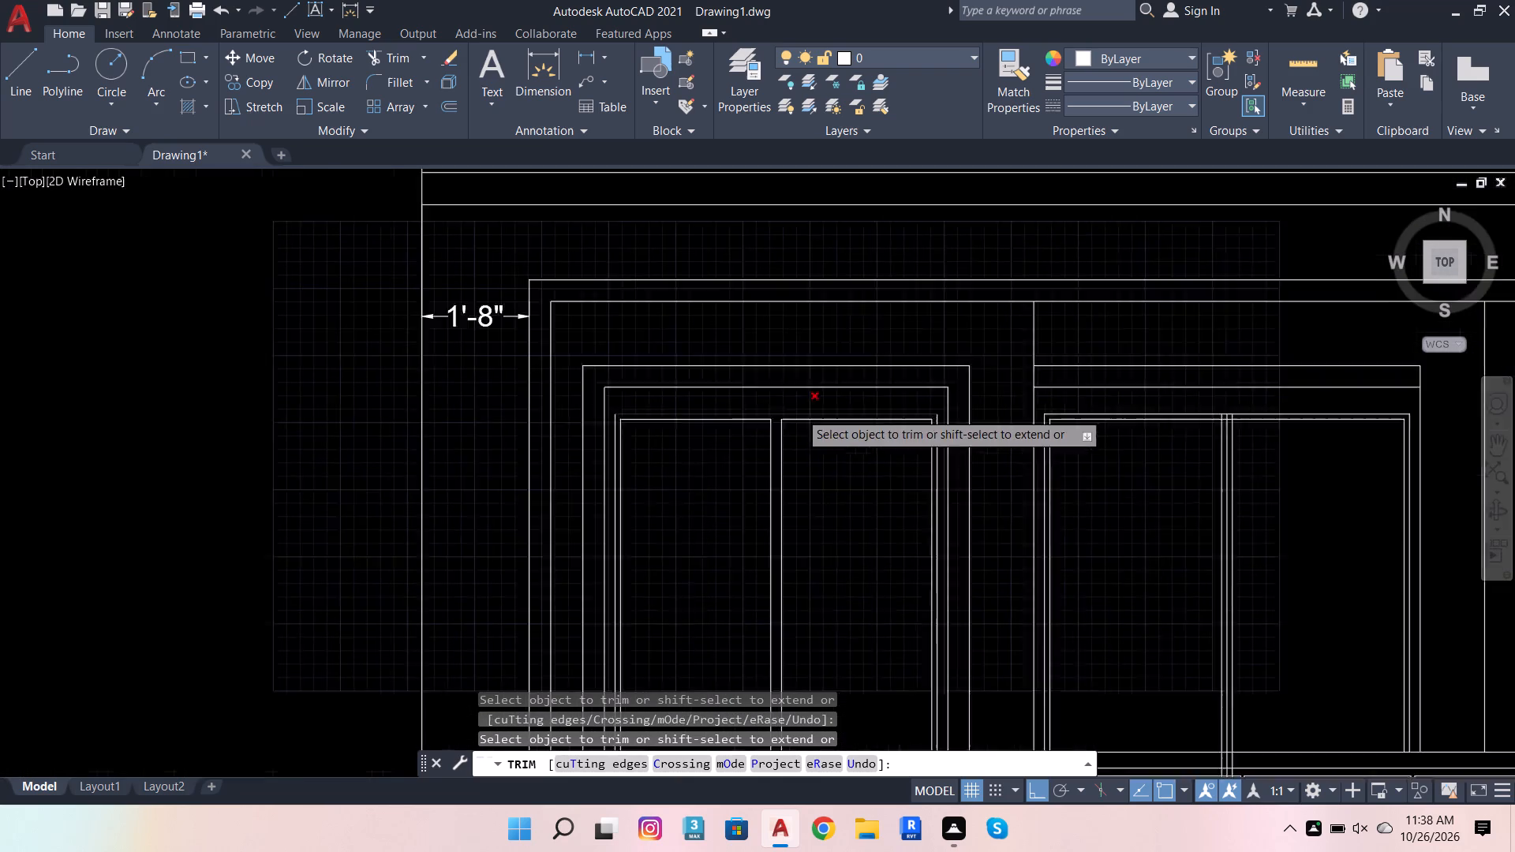
pyautogui.scroll(-1, 799, 412)
pyautogui.scroll(4, 814, 670)
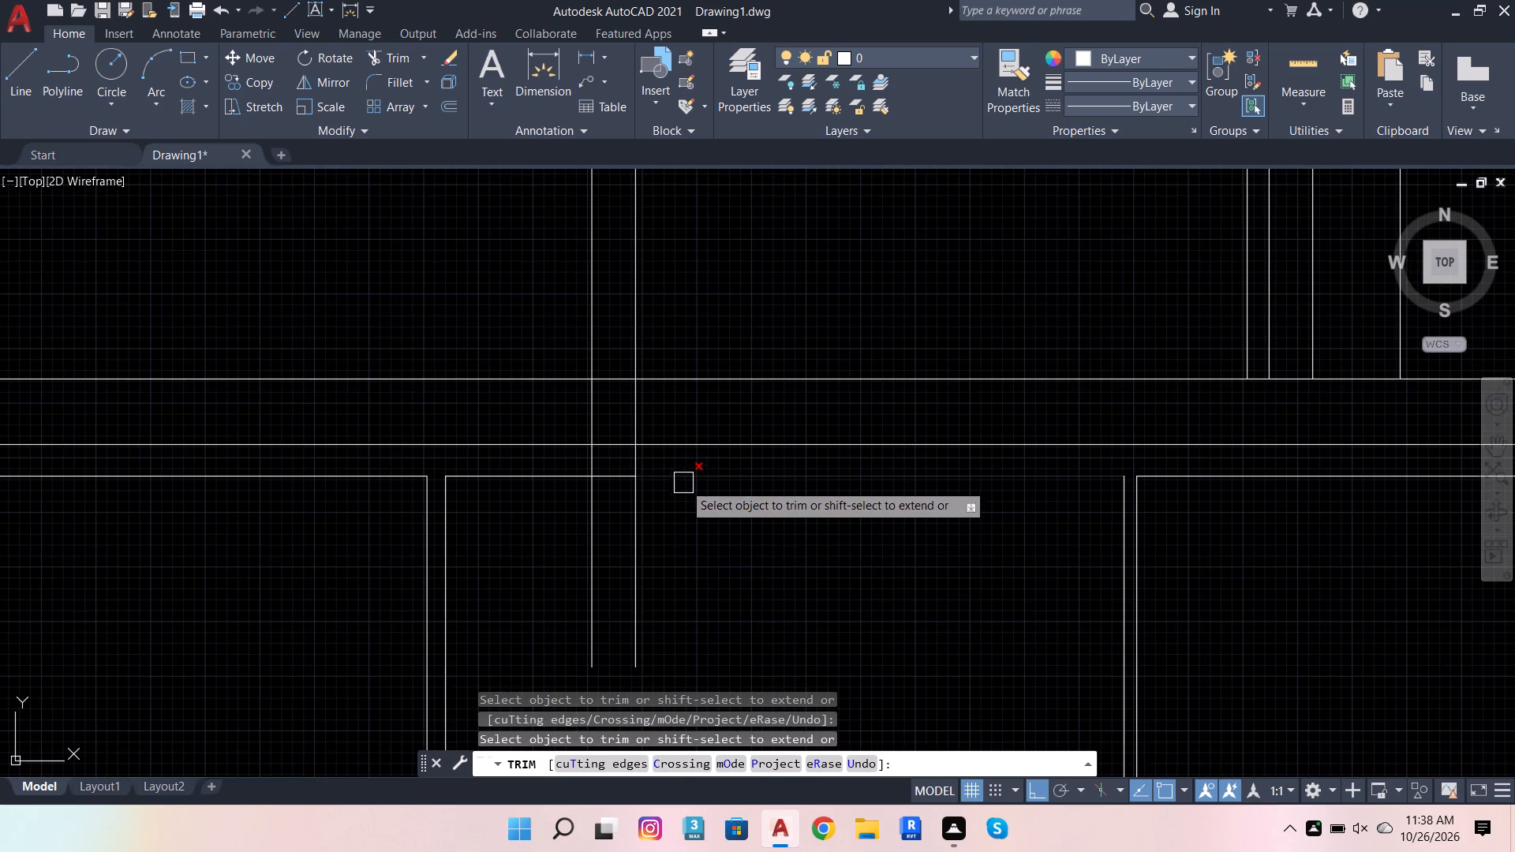
pyautogui.scroll(2, 678, 469)
pyautogui.click(635, 440)
pyautogui.click(435, 439)
pyautogui.scroll(-3, 621, 562)
pyautogui.click(629, 585)
pyautogui.click(562, 595)
pyautogui.scroll(1, 610, 503)
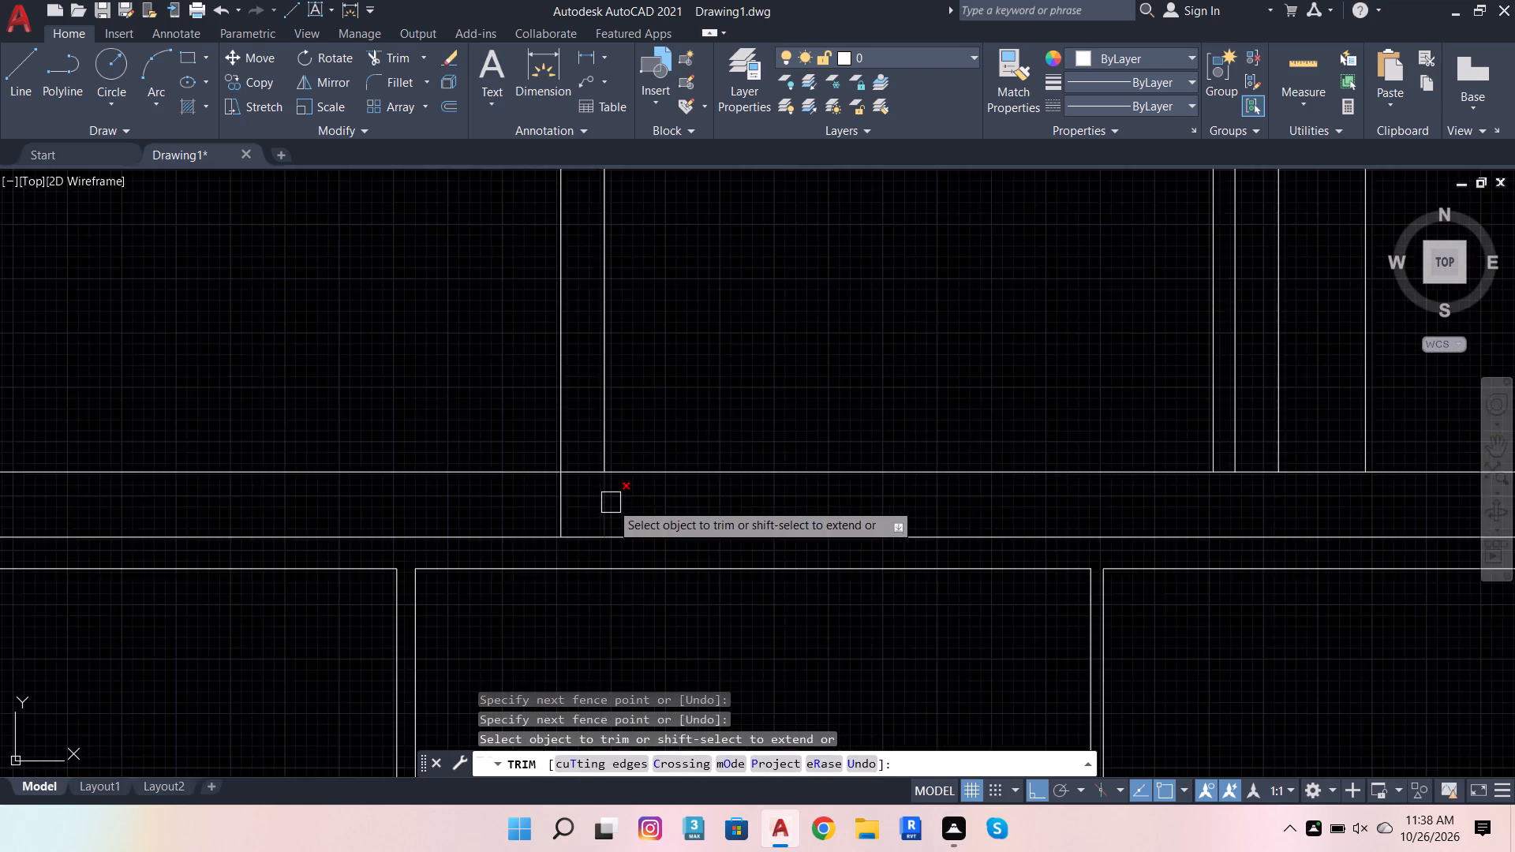
pyautogui.scroll(1, 611, 503)
pyautogui.click(625, 503)
pyautogui.click(514, 514)
pyautogui.scroll(-5, 714, 520)
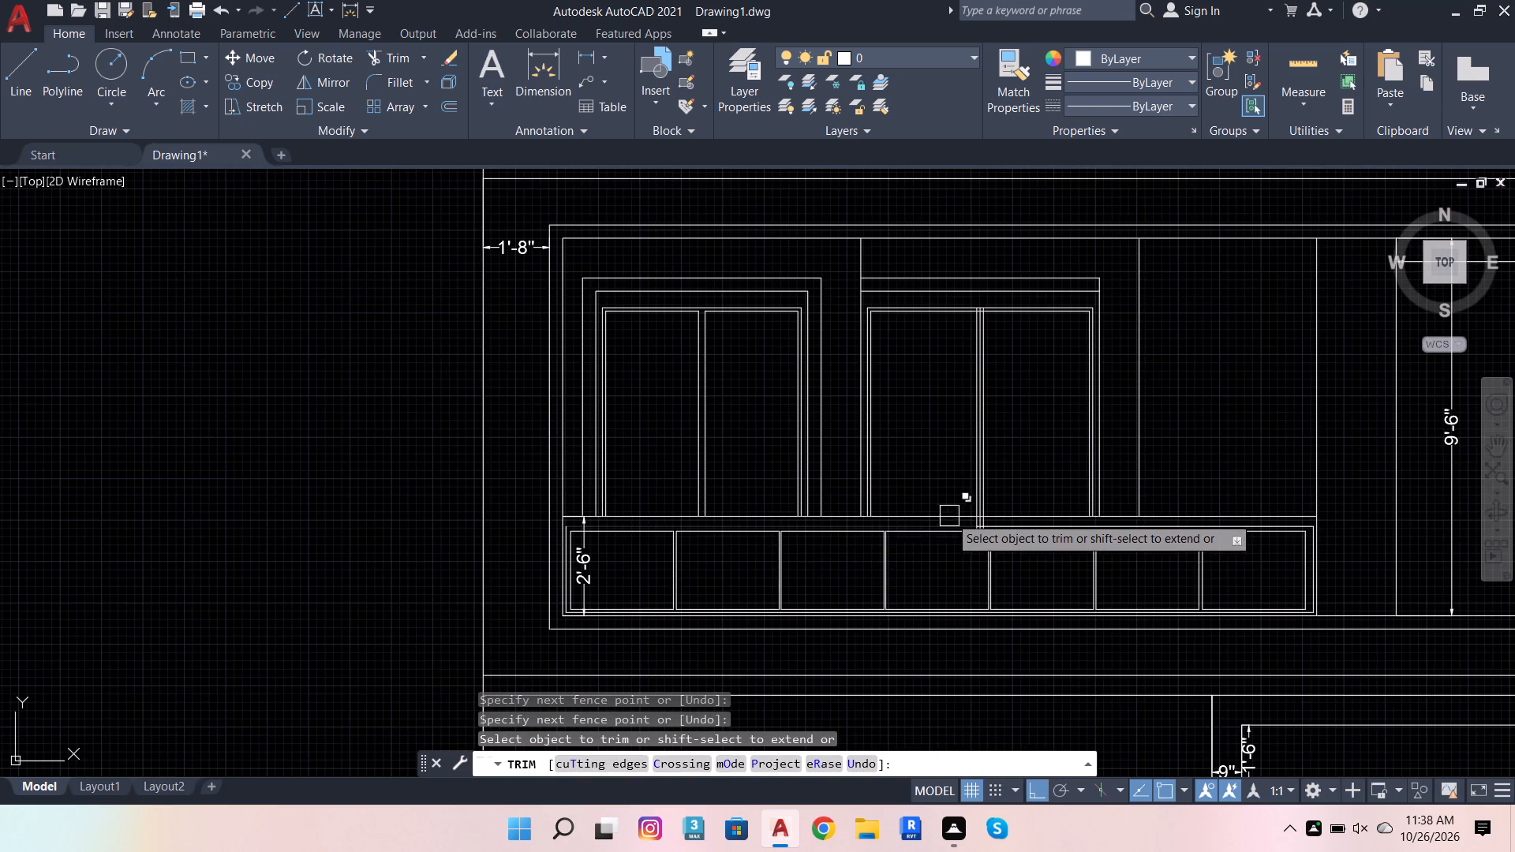
# Trim the middle window's three mullion lines where they extend below the window sill into the panel row.
pyautogui.scroll(4, 949, 516)
pyautogui.scroll(1, 1184, 574)
pyautogui.click(1181, 565)
pyautogui.click(964, 553)
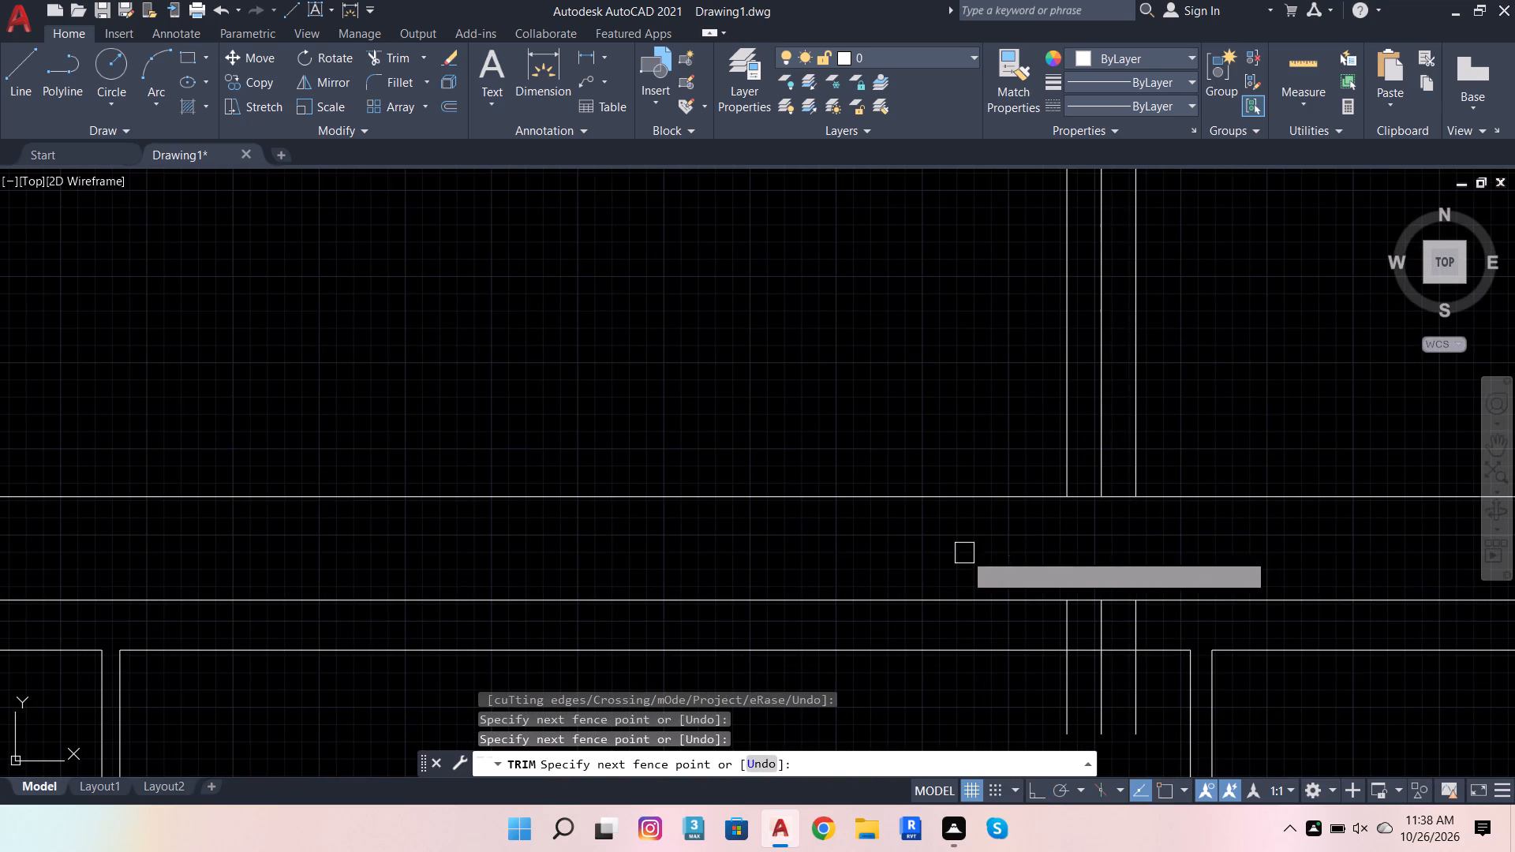
pyautogui.click(1149, 696)
pyautogui.click(998, 712)
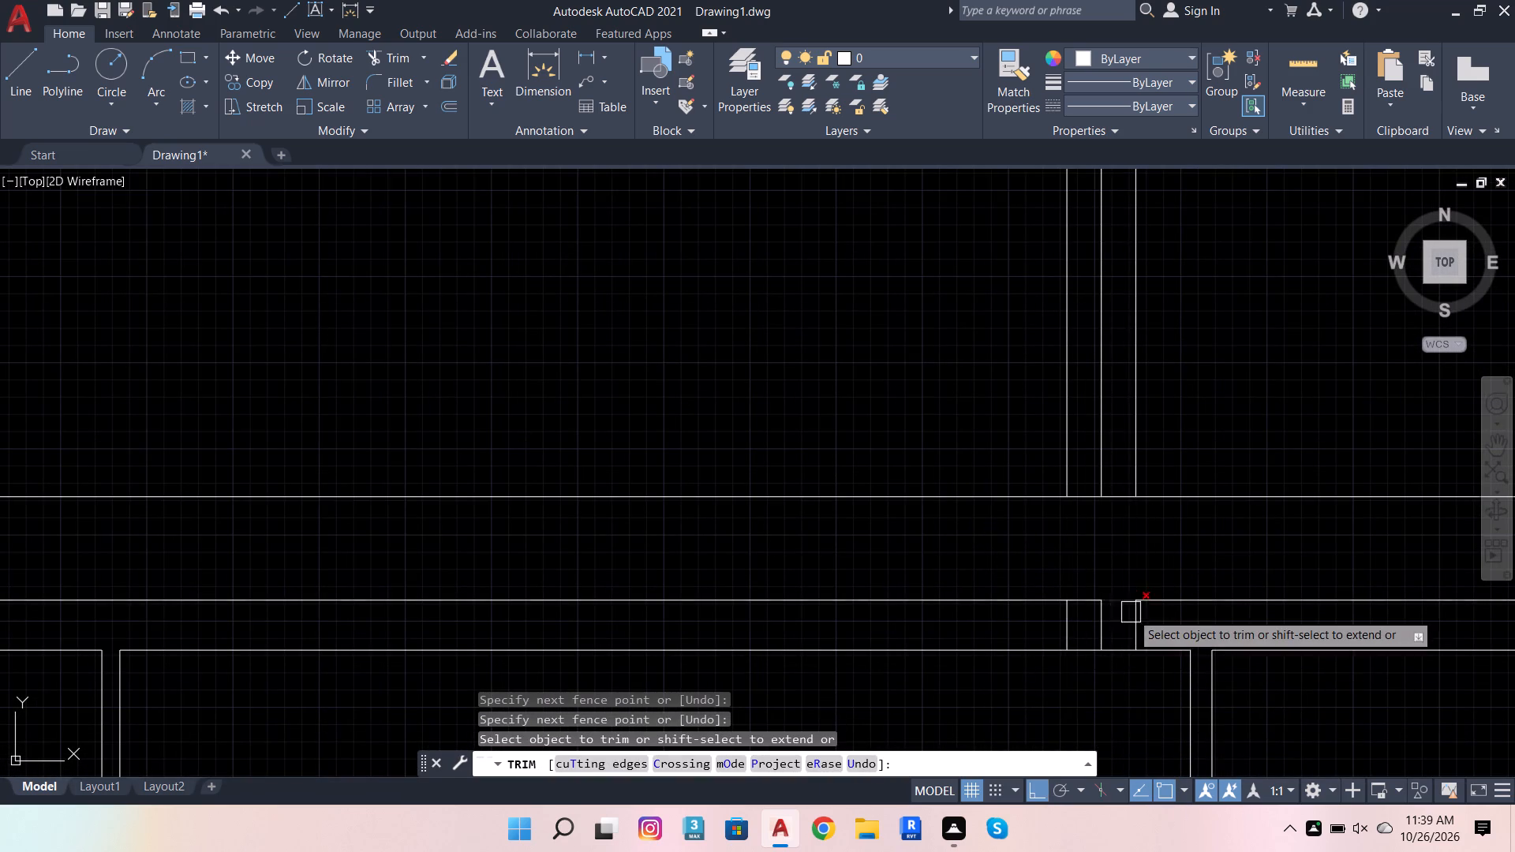
pyautogui.scroll(1, 1158, 618)
pyautogui.click(1158, 618)
pyautogui.click(877, 634)
pyautogui.scroll(-5, 1268, 656)
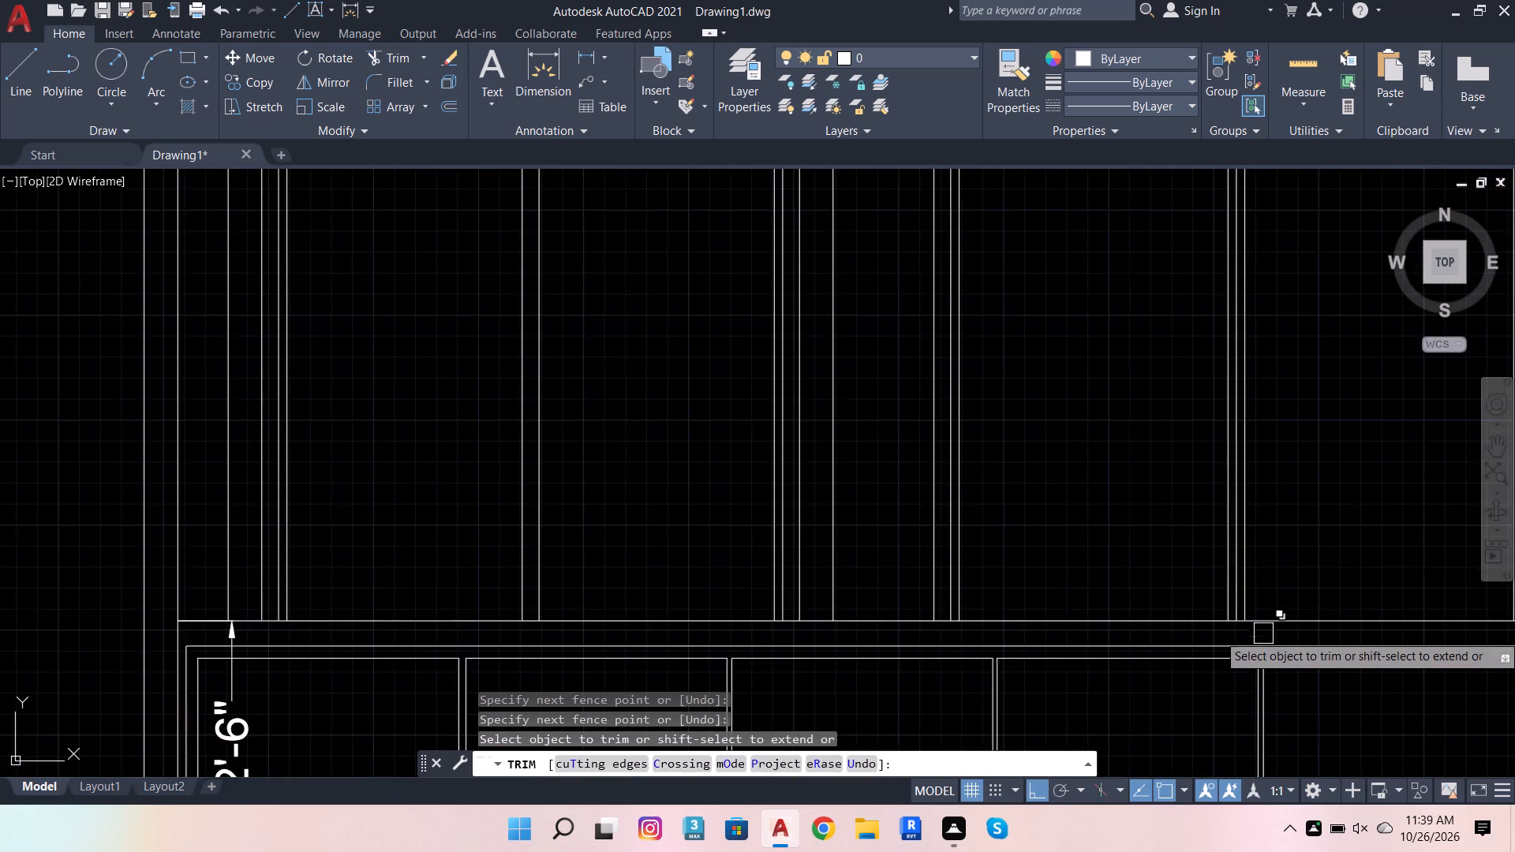
# Trim away the middle window's mullion centre line, the innermost top line between the mullion sides, and the two side stubs above it.
pyautogui.scroll(-3, 1260, 639)
pyautogui.scroll(4, 1251, 529)
pyautogui.scroll(4, 1230, 396)
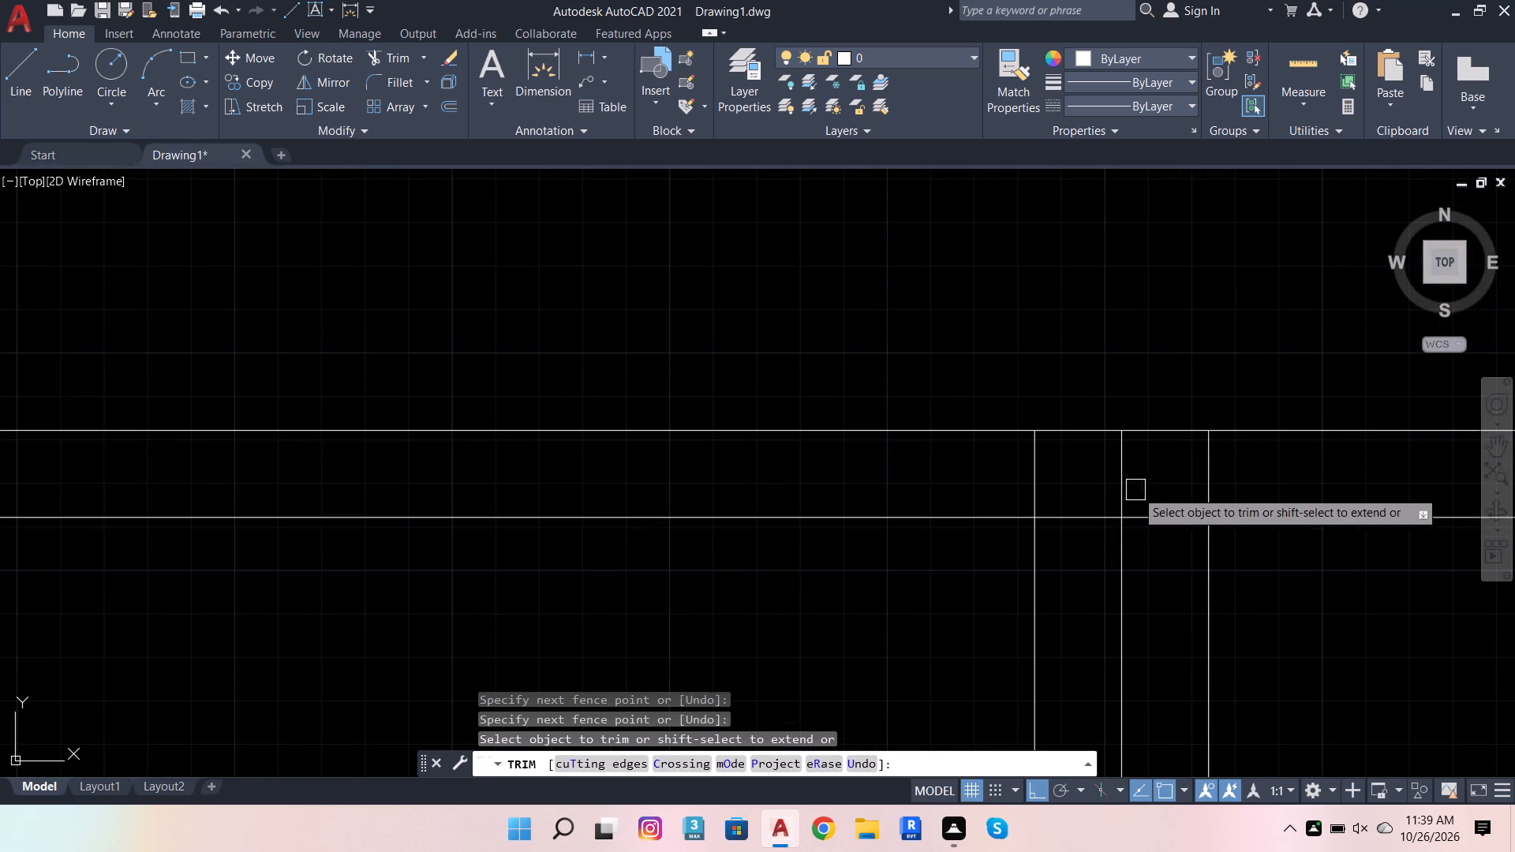
pyautogui.click(1114, 483)
pyautogui.click(1112, 594)
pyautogui.click(1136, 521)
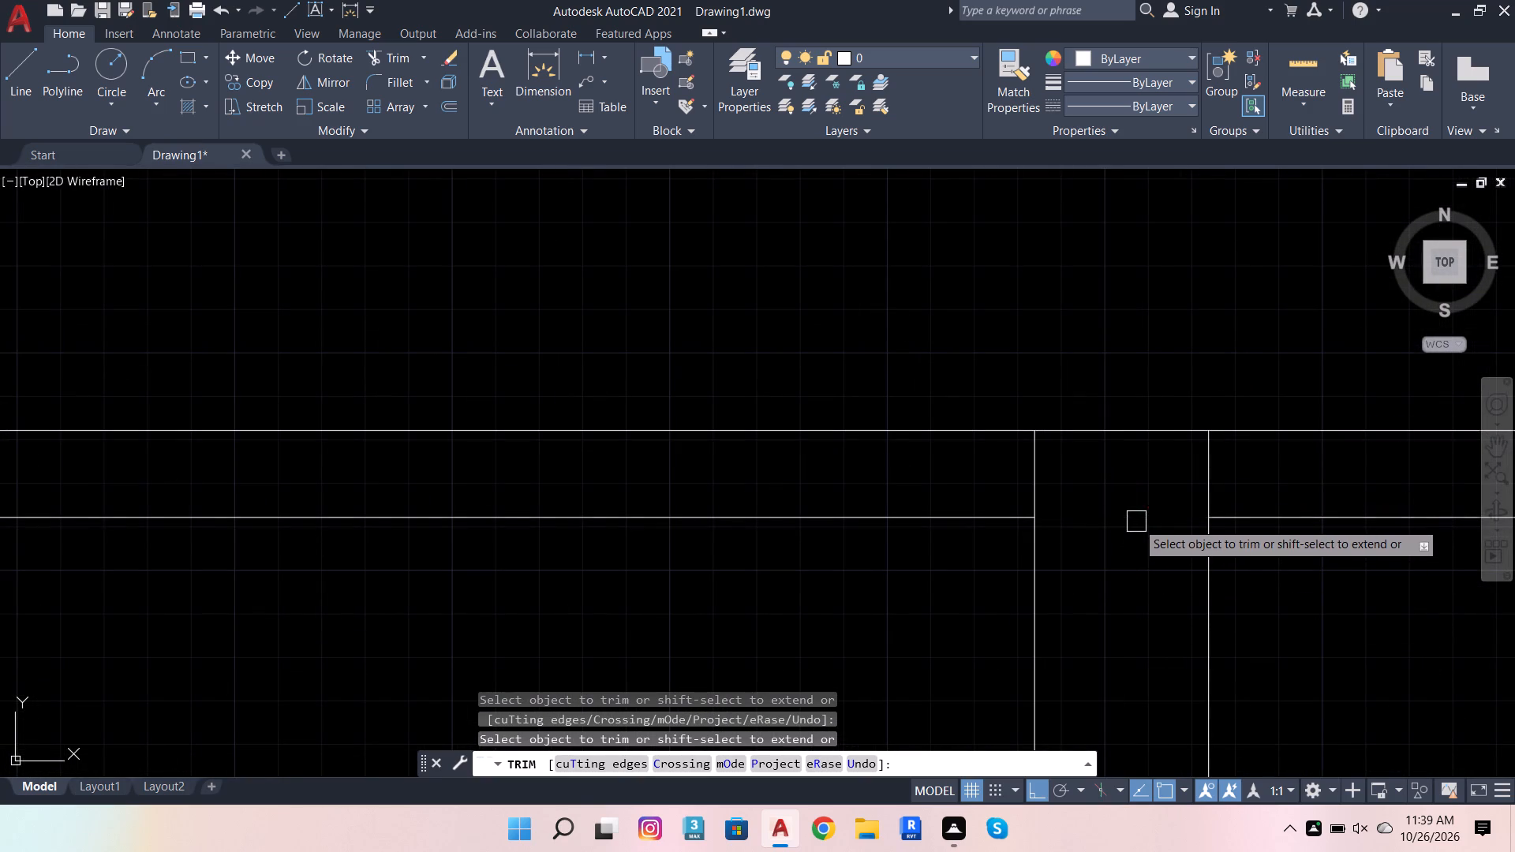
pyautogui.click(1208, 477)
pyautogui.click(1036, 465)
pyautogui.scroll(-4, 1397, 0)
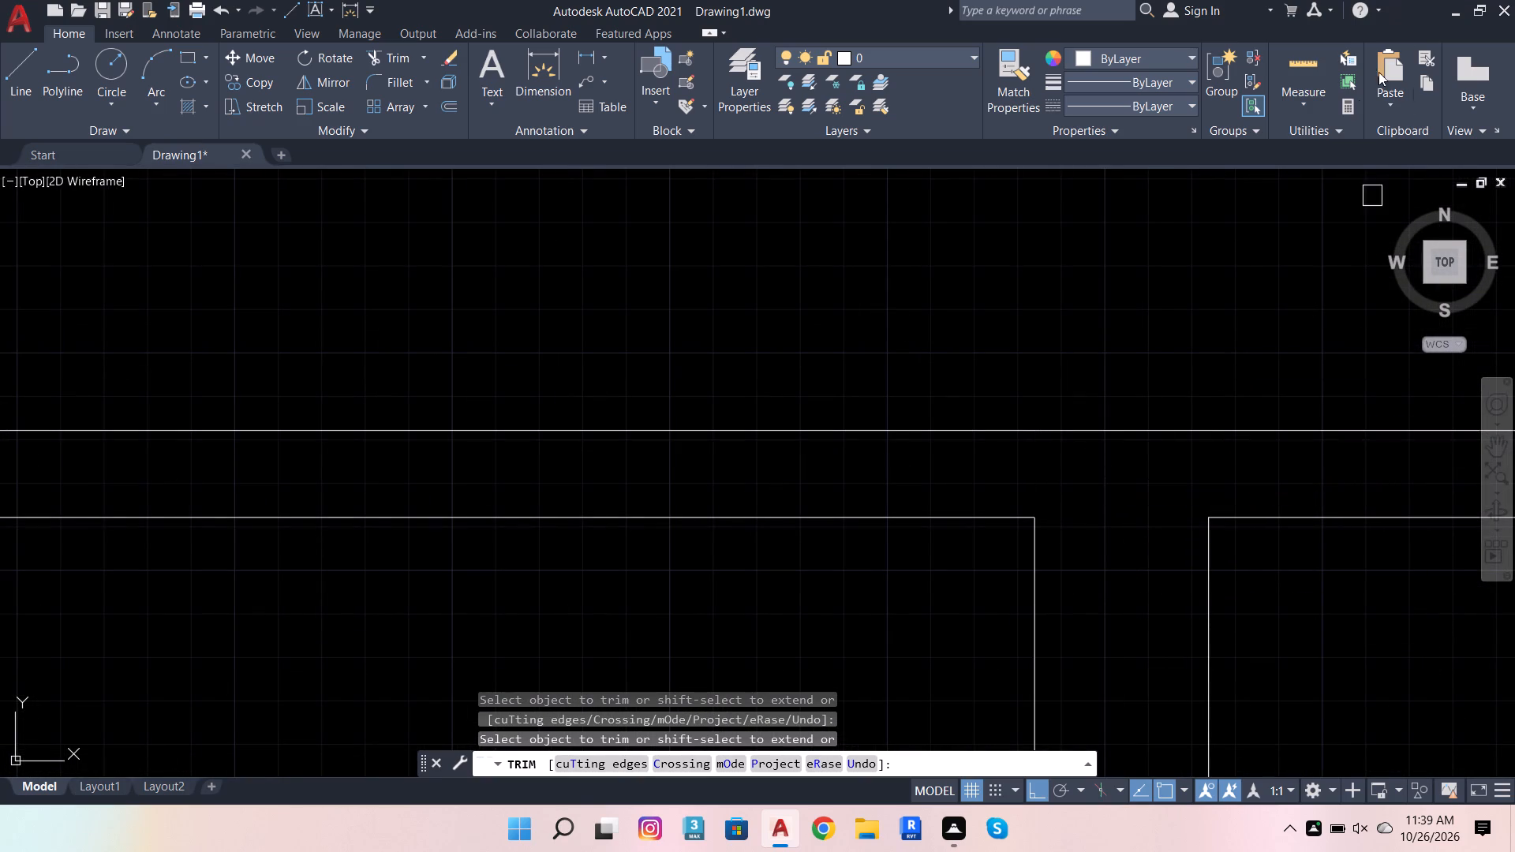
pyautogui.scroll(-5, 1143, 315)
pyautogui.scroll(-4, 1164, 461)
pyautogui.scroll(2, 1176, 501)
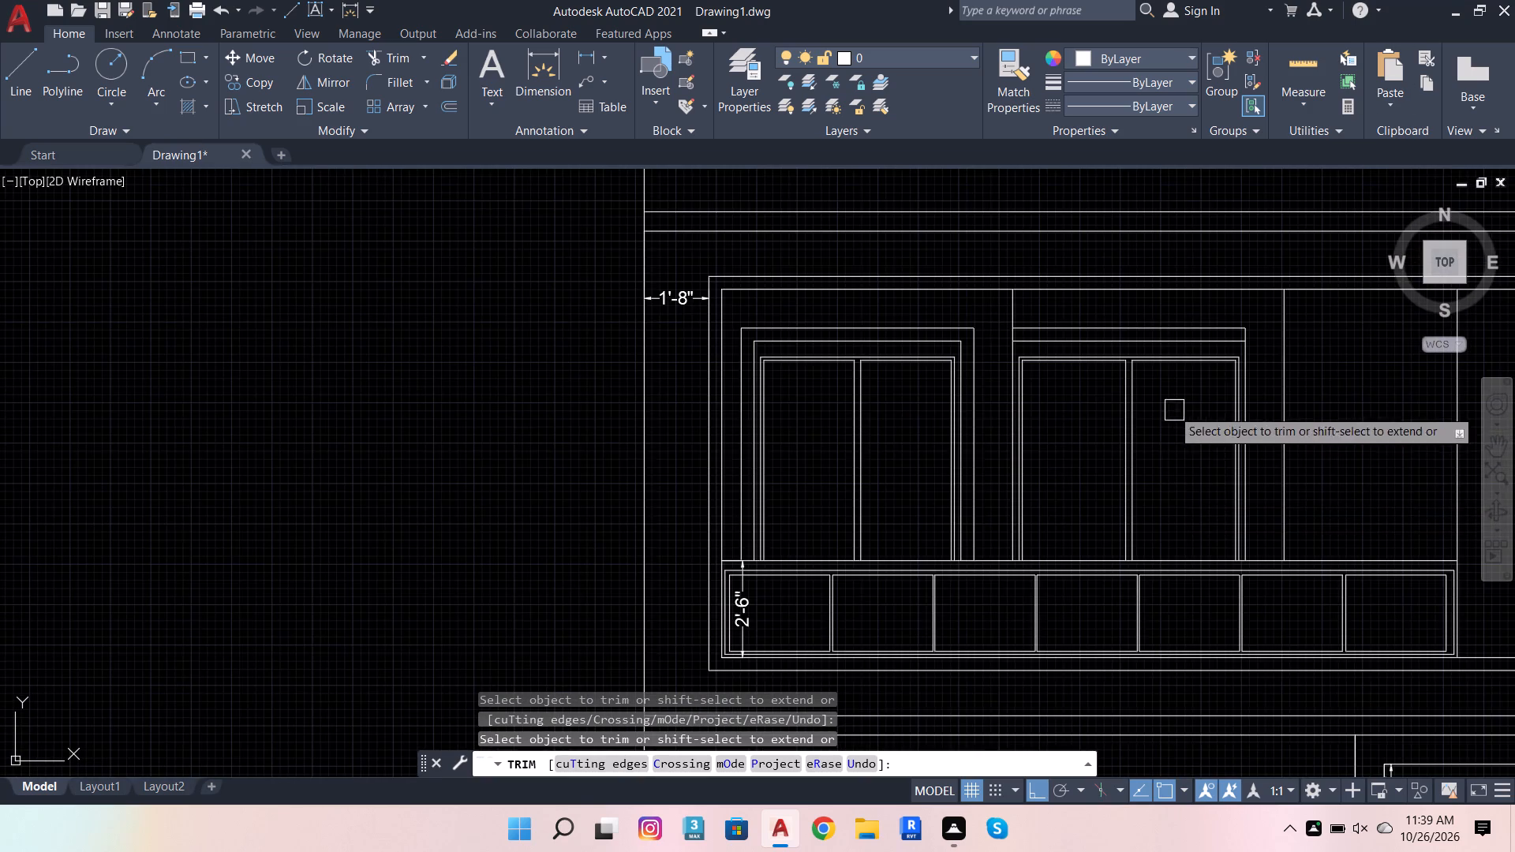
pyautogui.scroll(-1, 1000, 452)
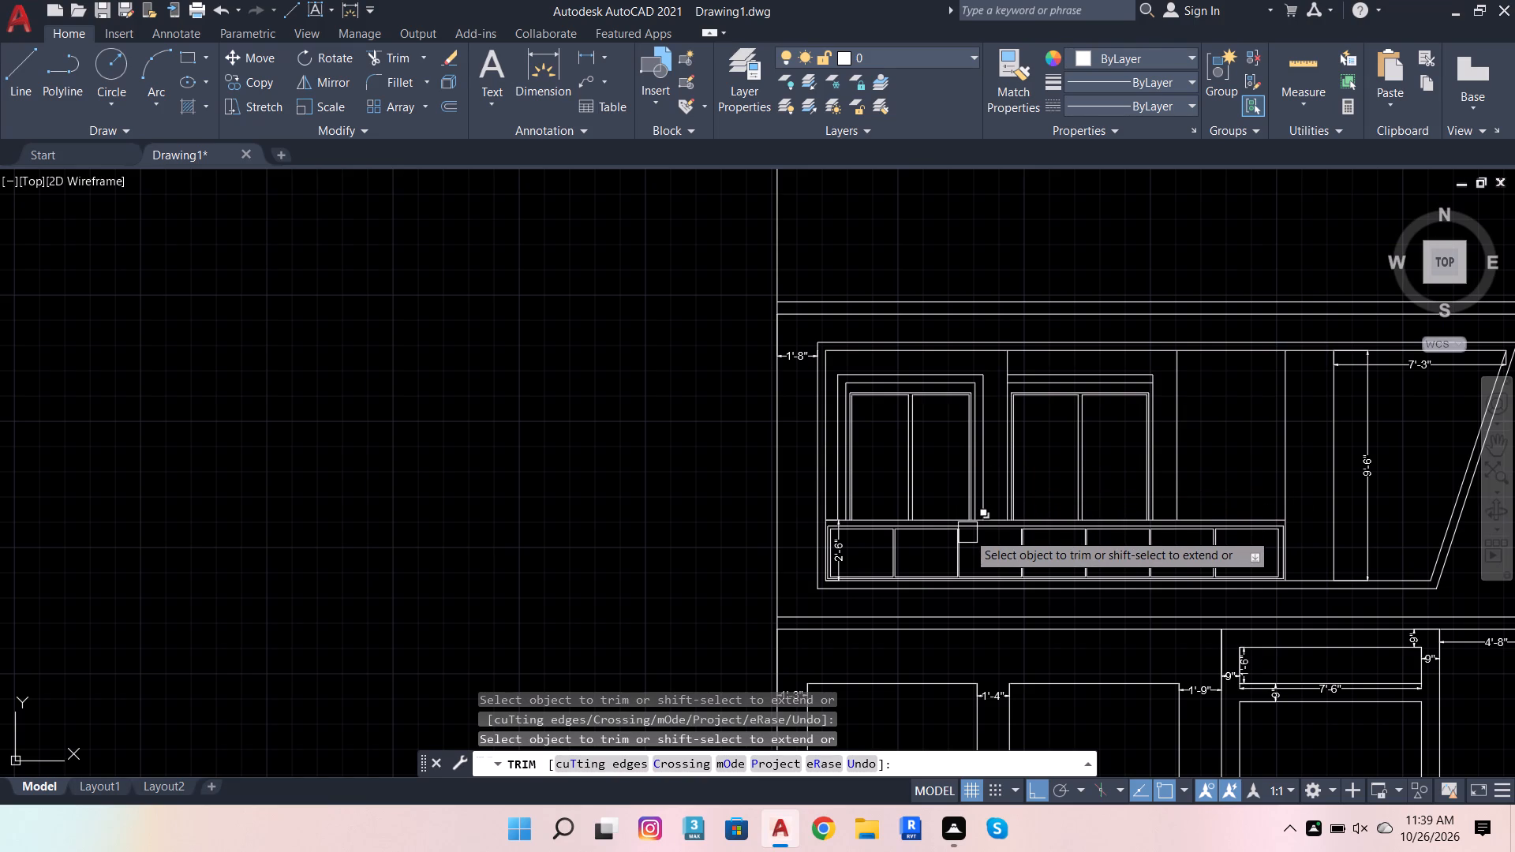
pyautogui.press('Escape')
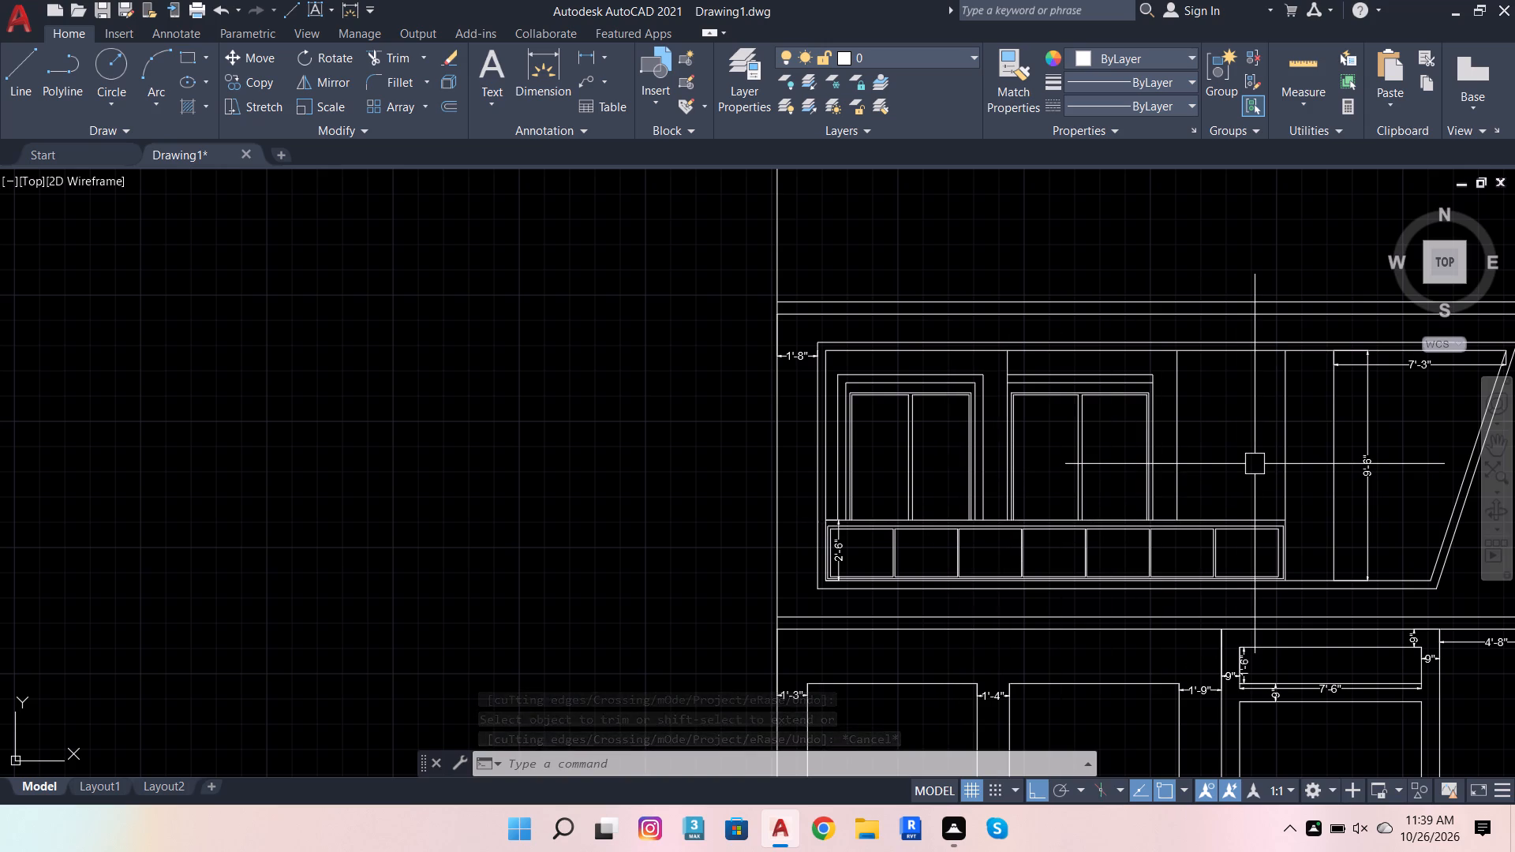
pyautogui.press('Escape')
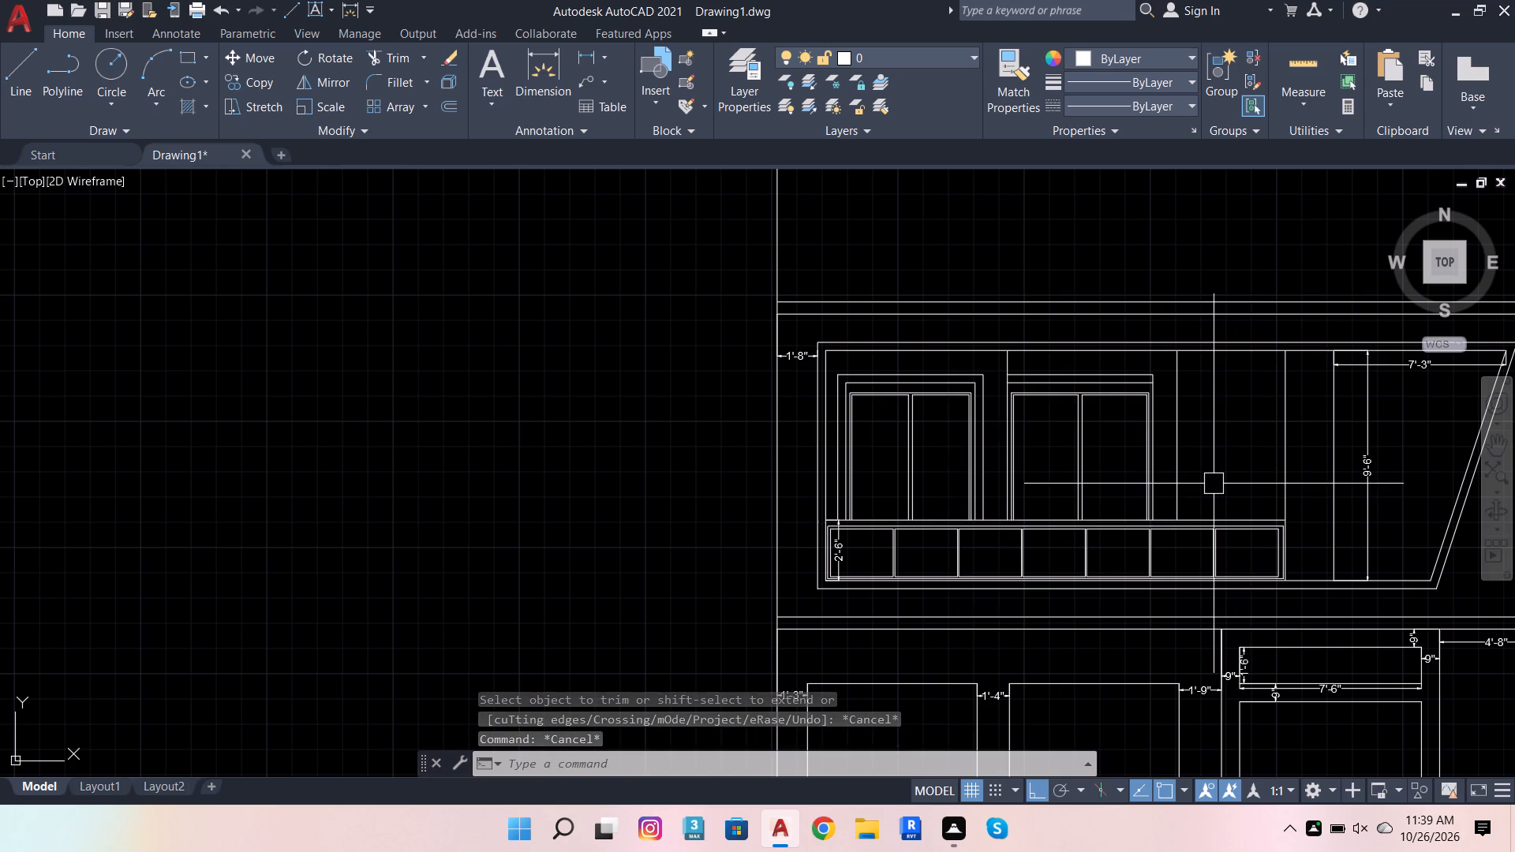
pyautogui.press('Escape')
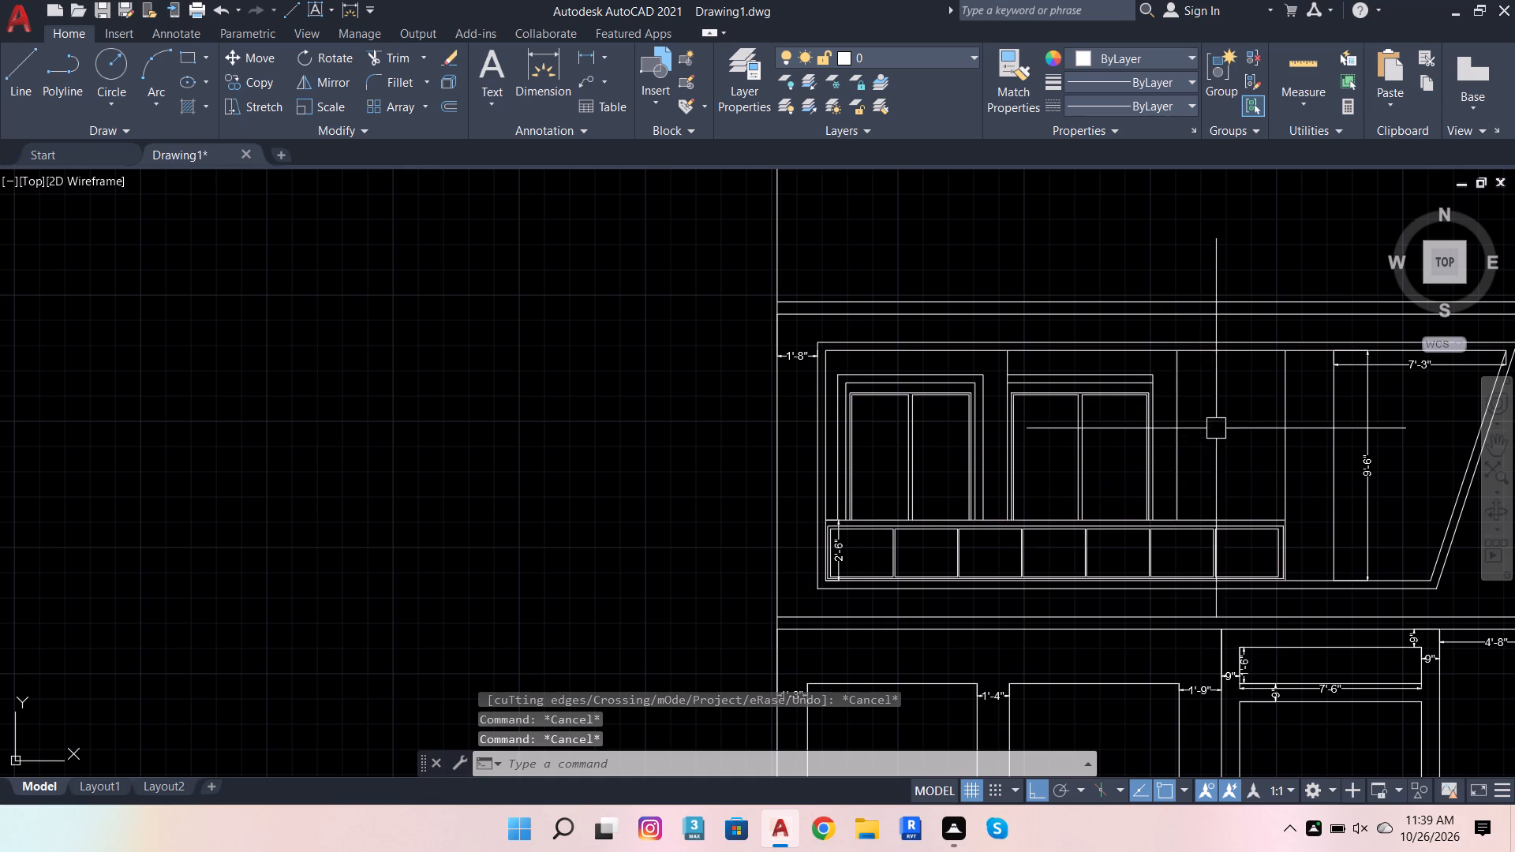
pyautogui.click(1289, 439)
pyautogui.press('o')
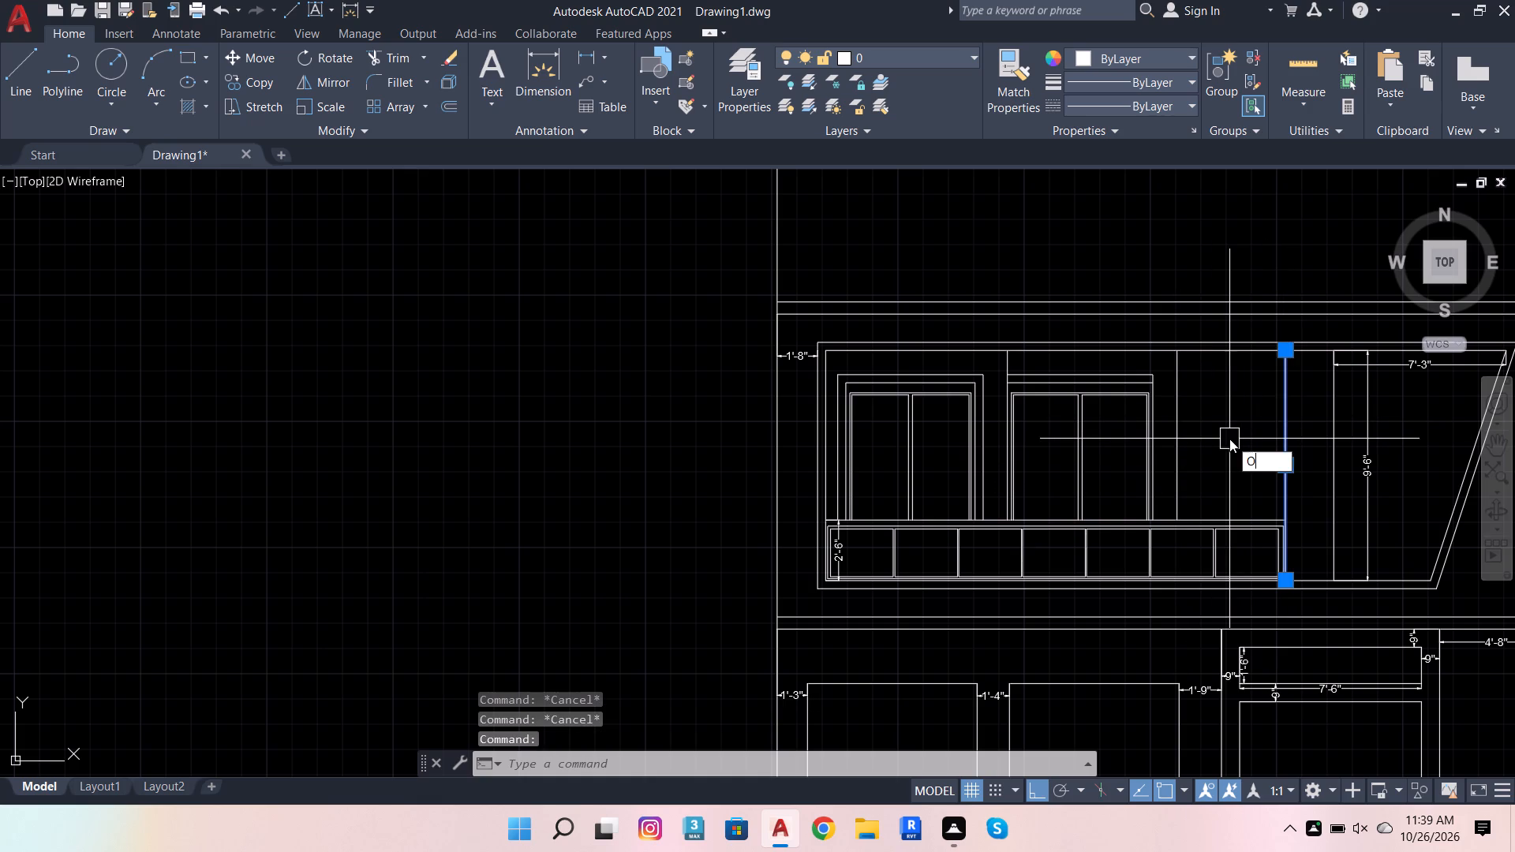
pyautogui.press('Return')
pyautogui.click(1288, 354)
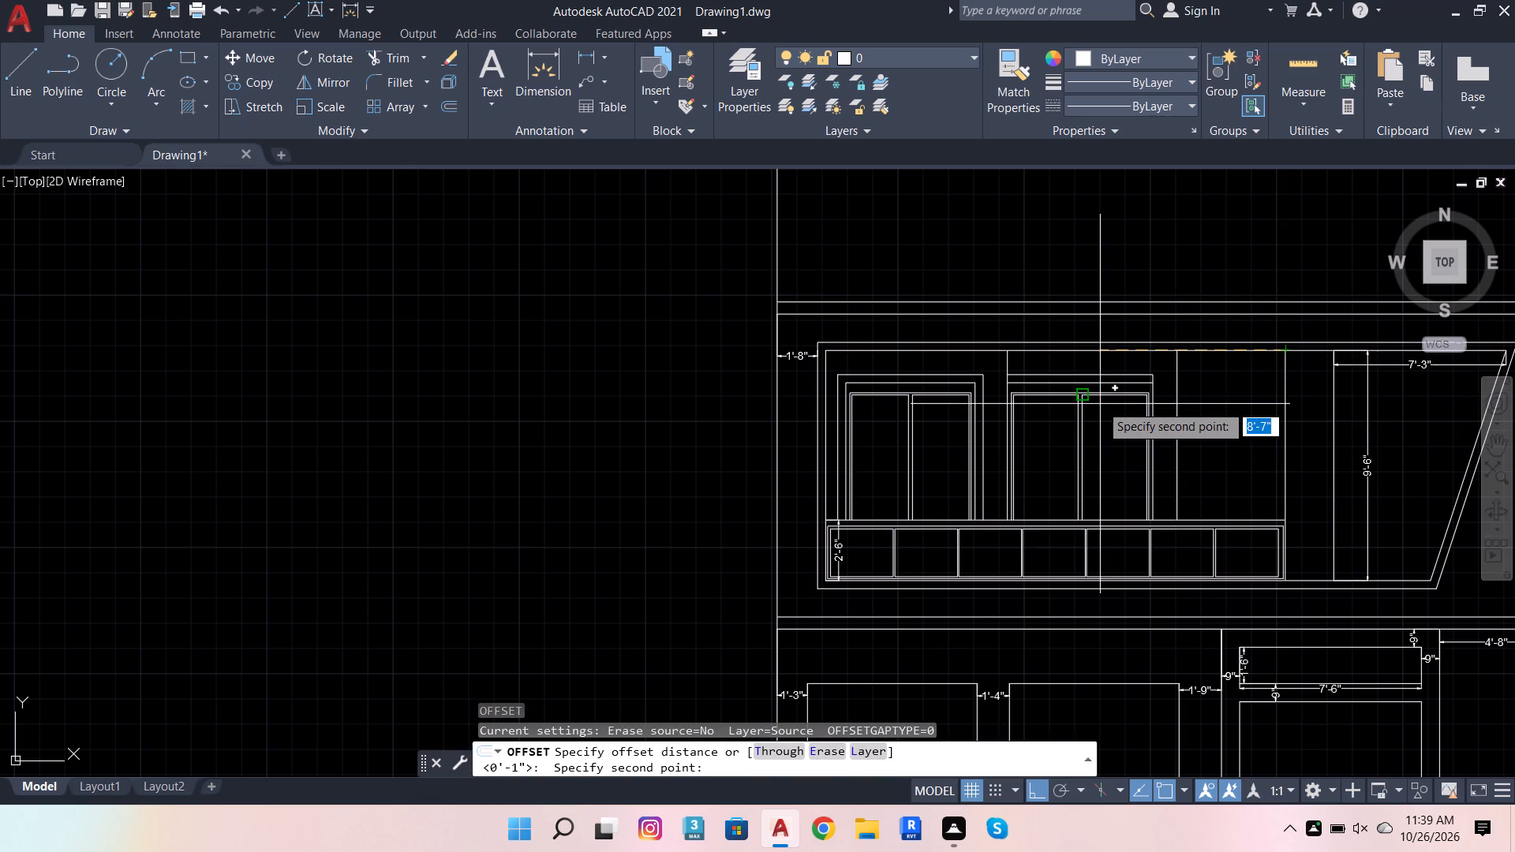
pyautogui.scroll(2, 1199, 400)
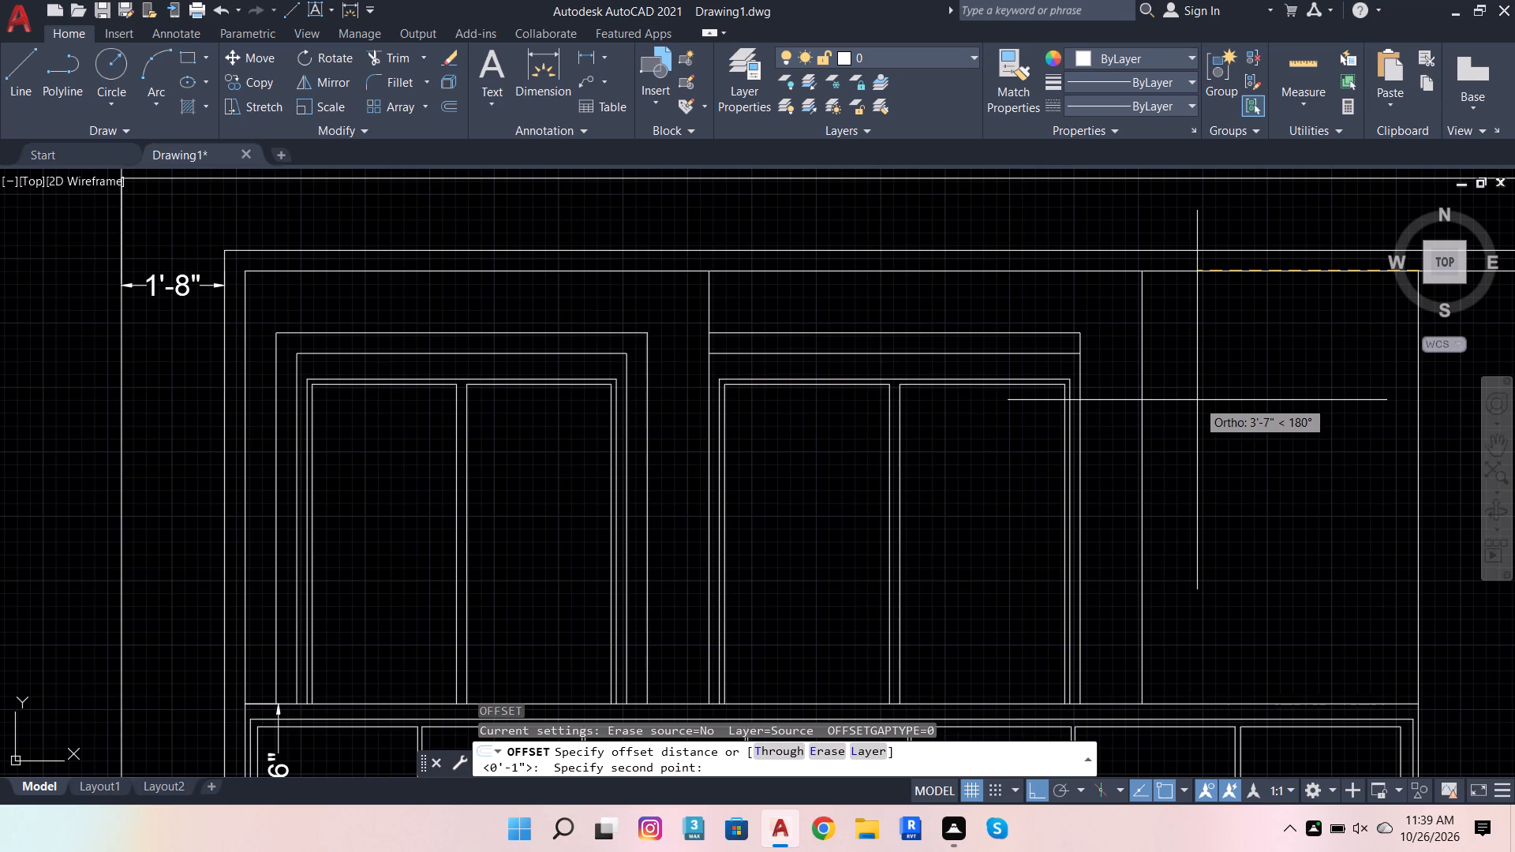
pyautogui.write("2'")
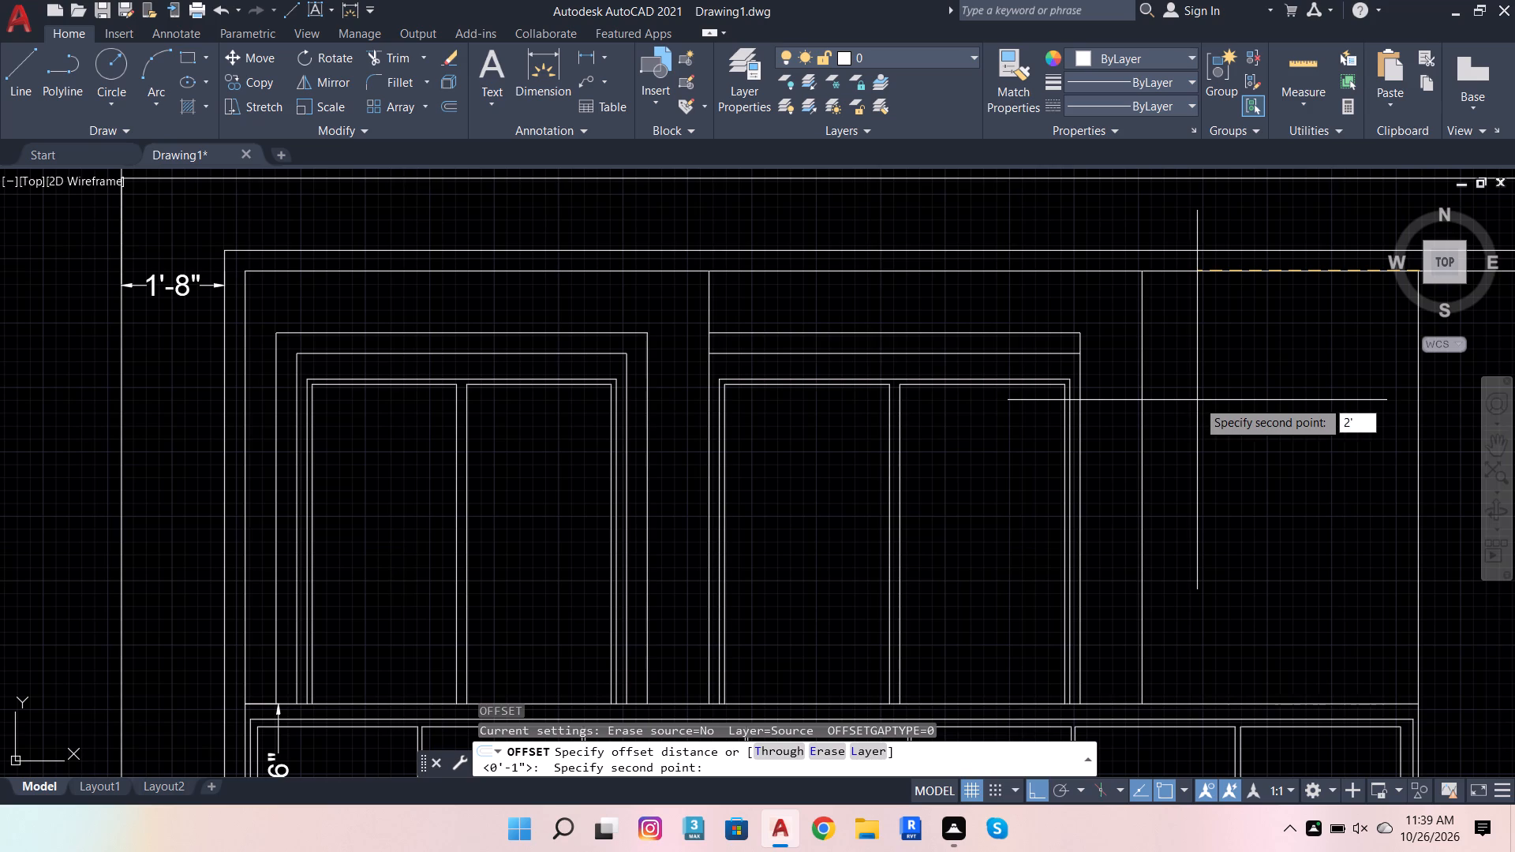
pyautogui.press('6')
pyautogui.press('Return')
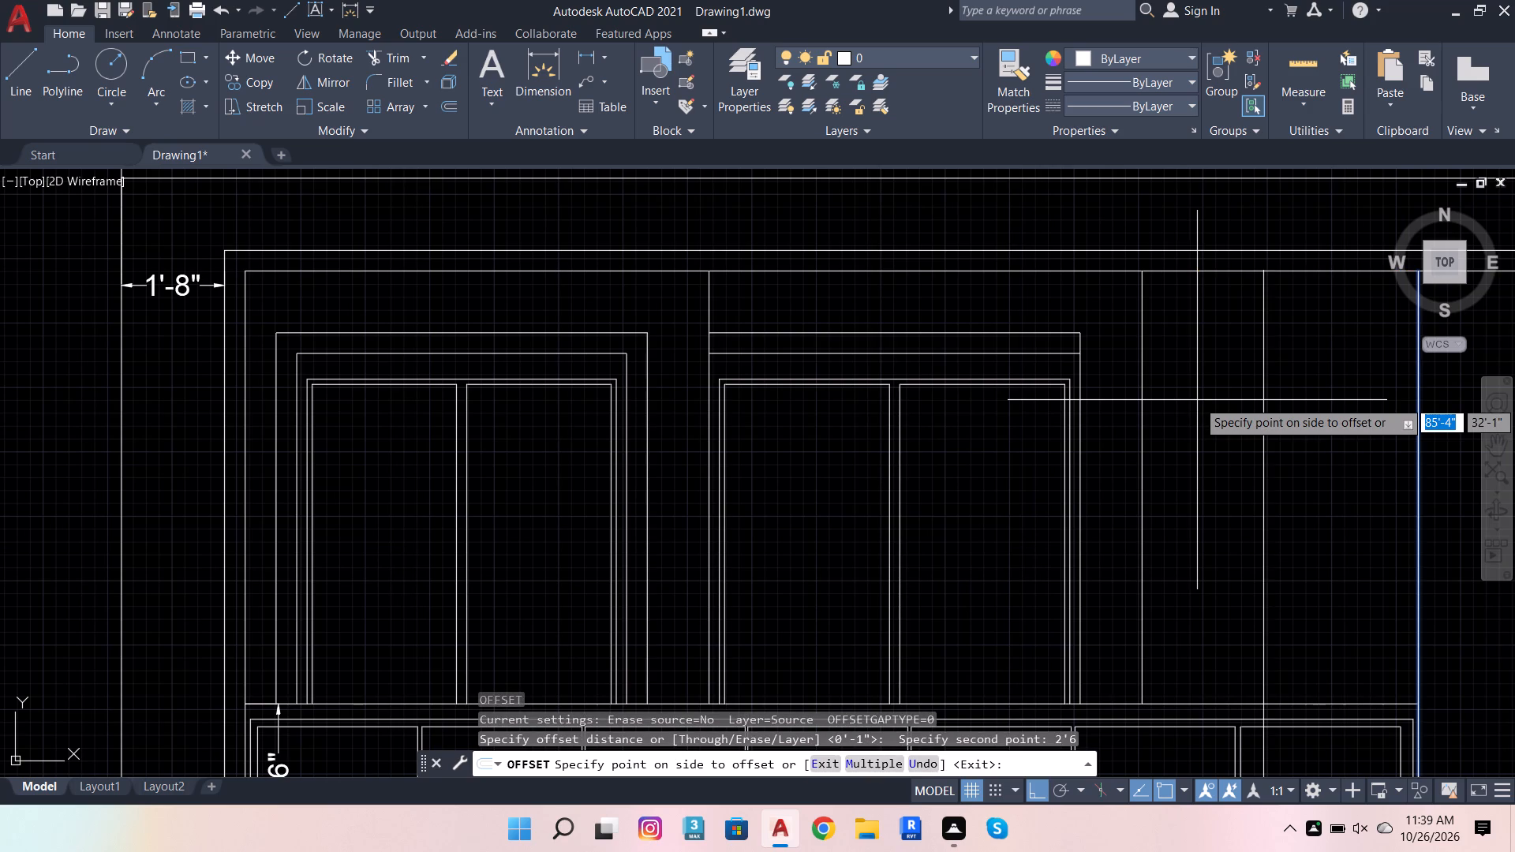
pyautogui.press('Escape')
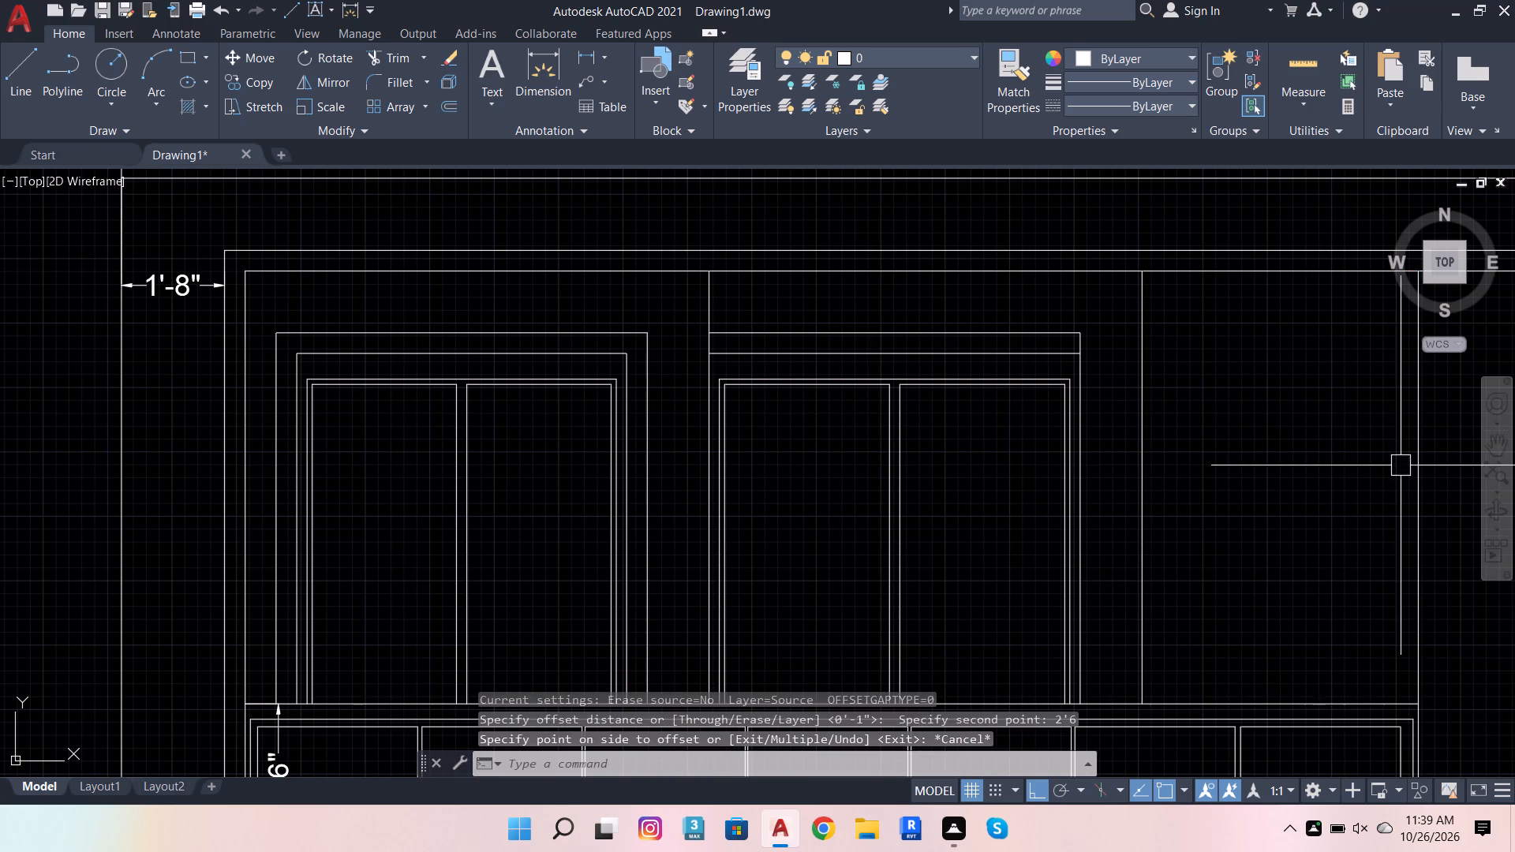
# Offset the vertical line at the right end of the panel row 2'4" towards the middle window.
pyautogui.click(1412, 485)
pyautogui.press('o')
pyautogui.press('Return')
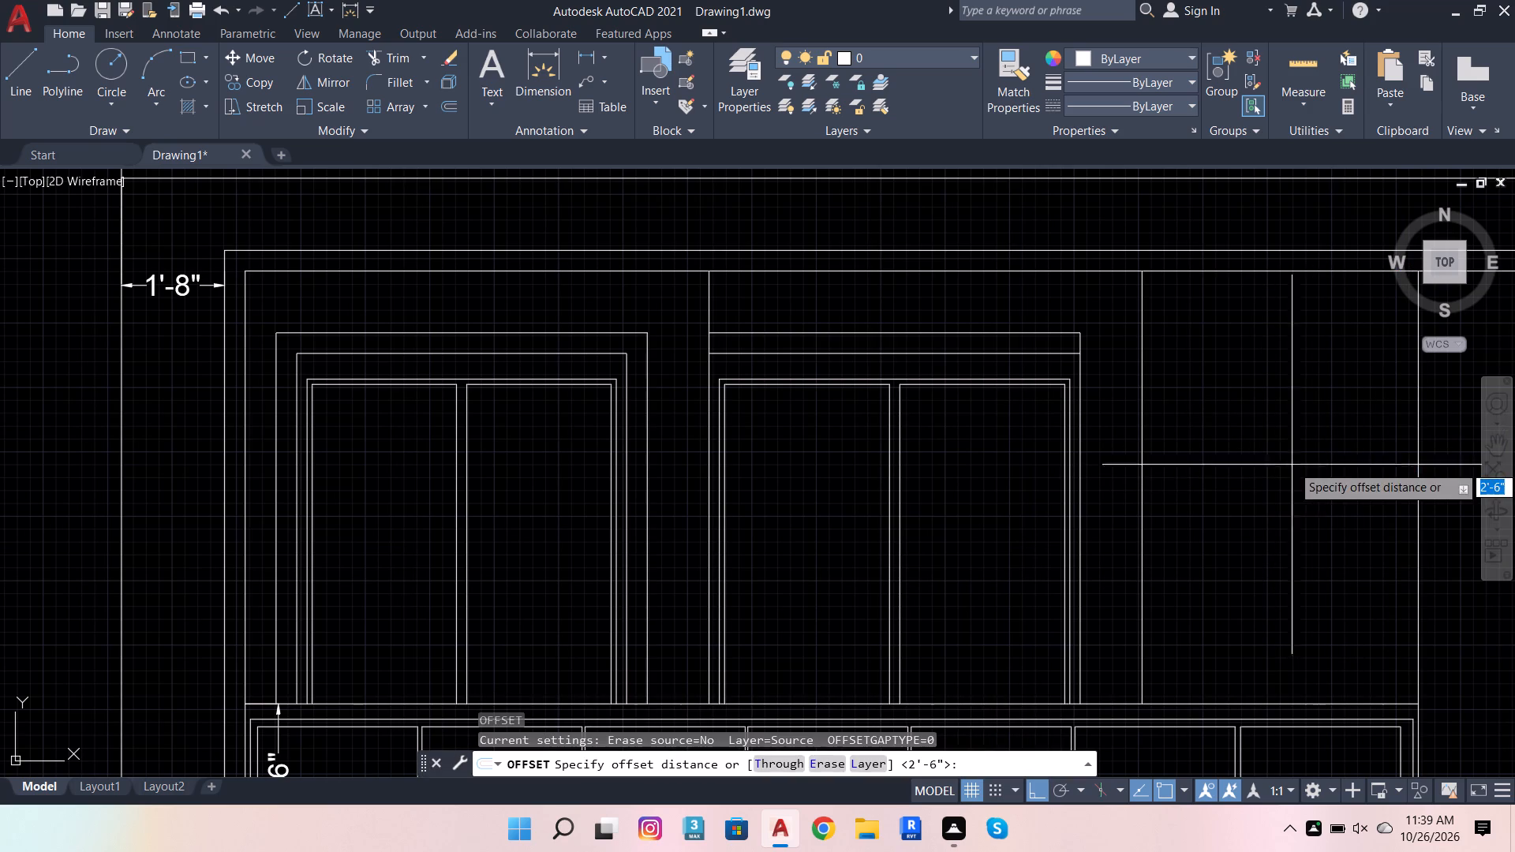
pyautogui.scroll(-3, 1160, 531)
pyautogui.scroll(3, 1233, 493)
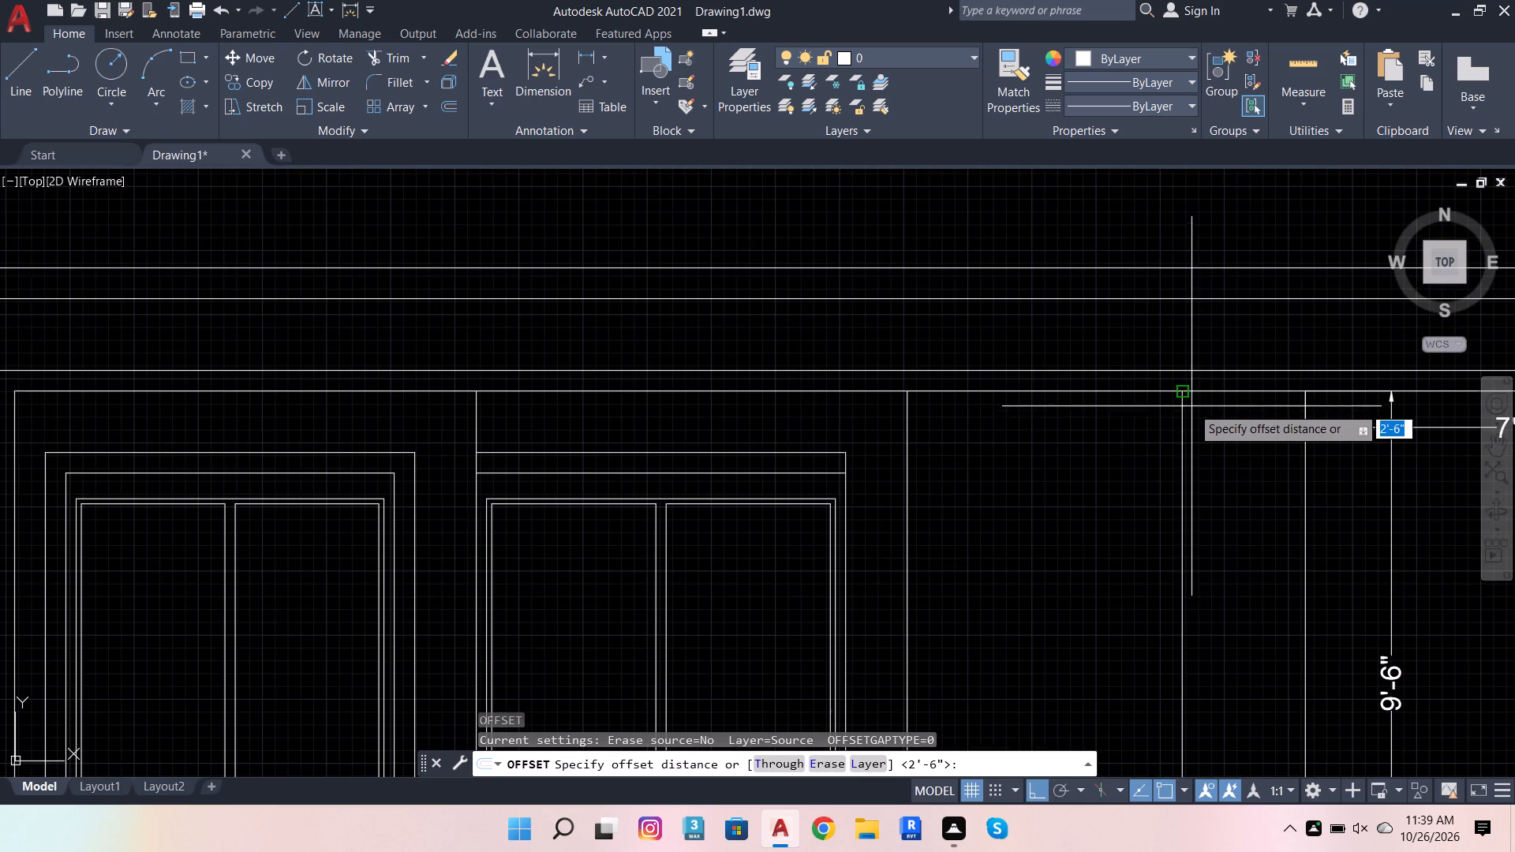
pyautogui.click(1176, 396)
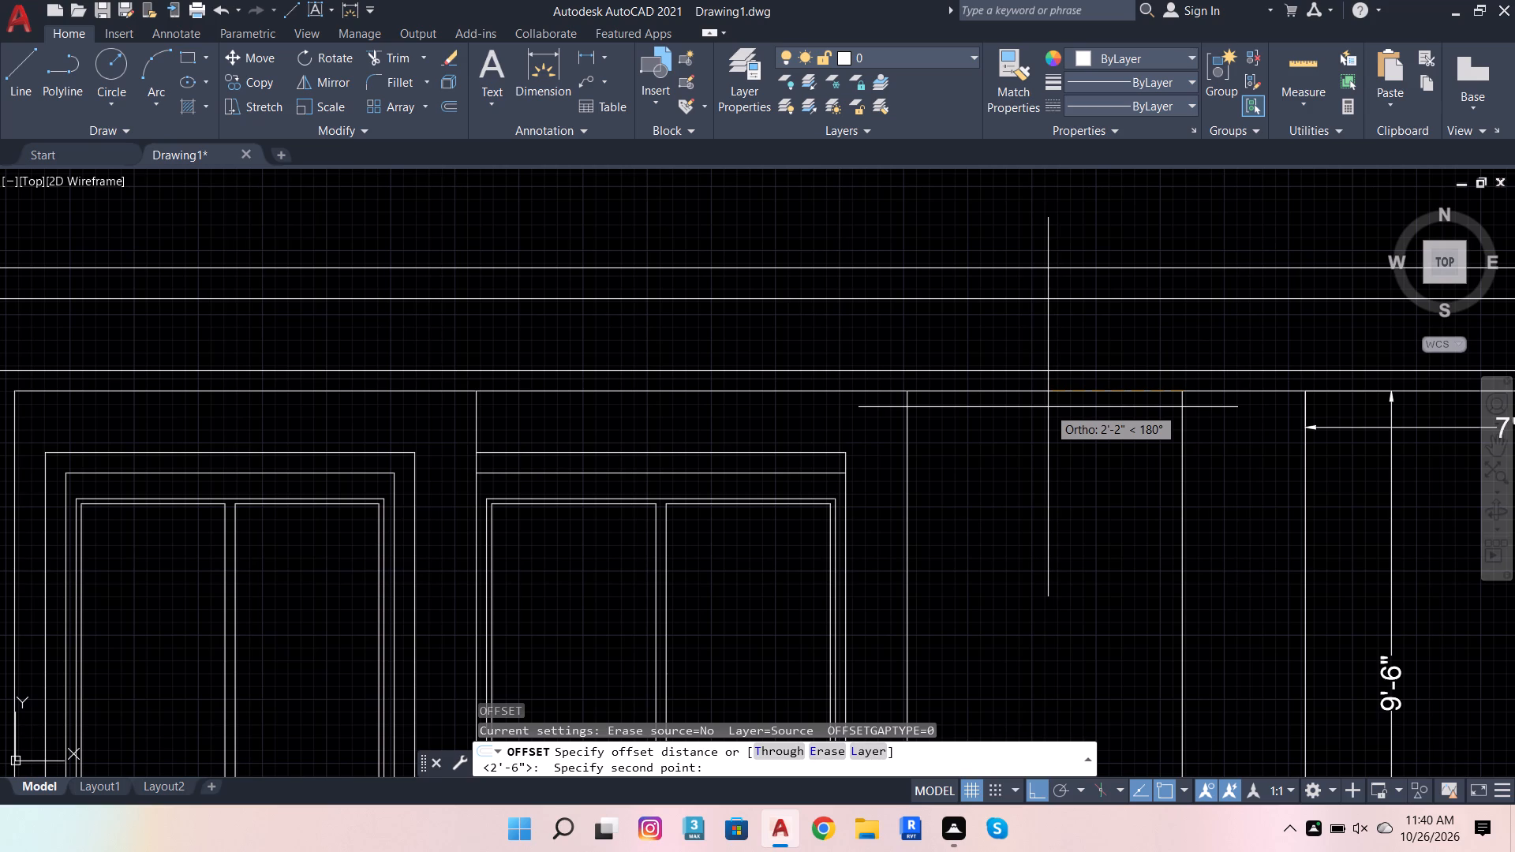
pyautogui.write("2'4")
pyautogui.press('Return')
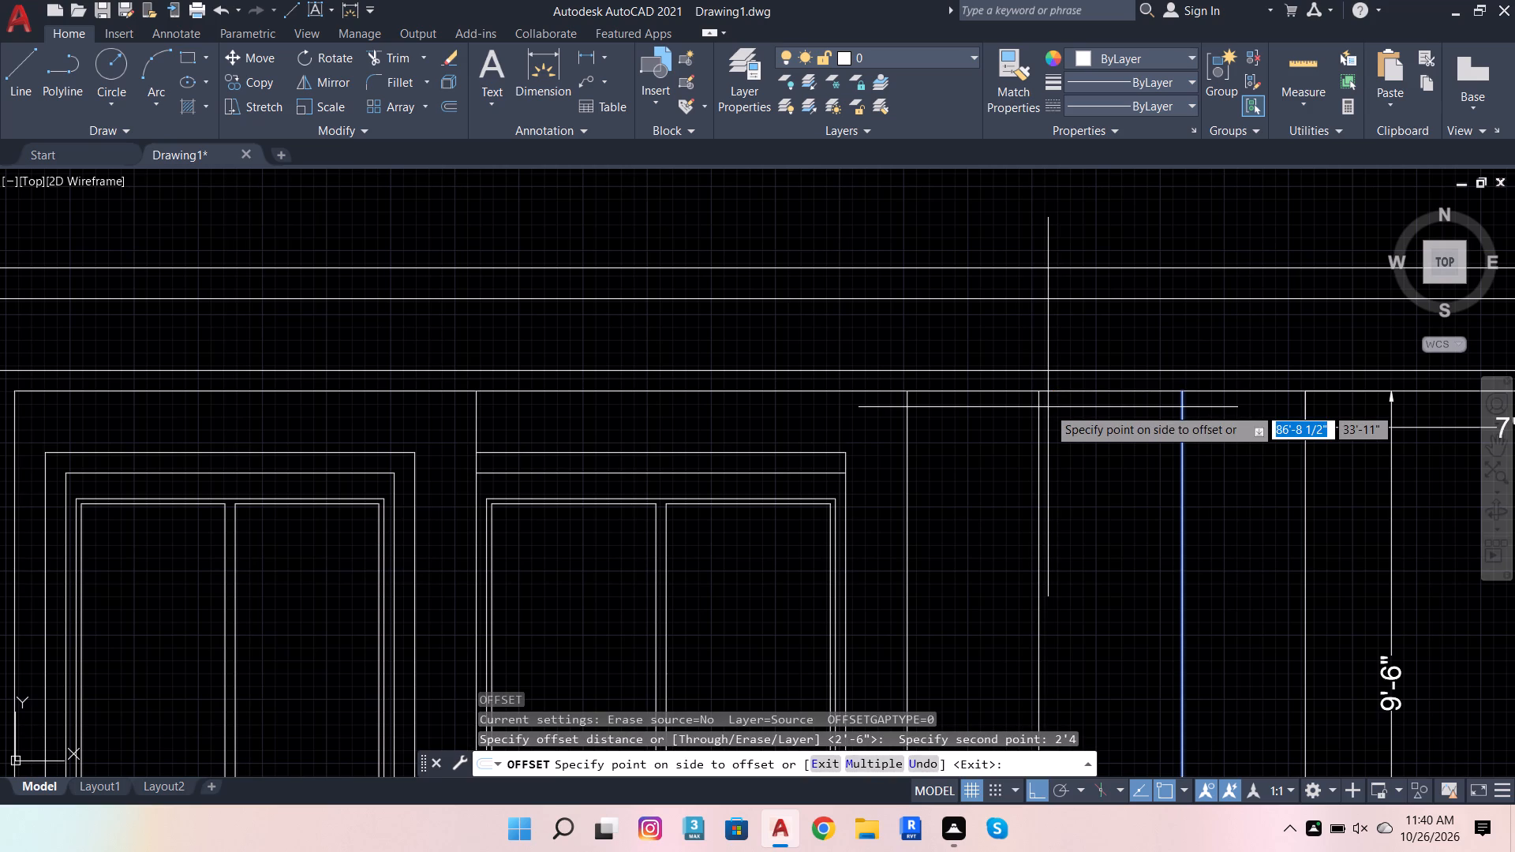
pyautogui.click(1048, 407)
pyautogui.scroll(-1, 1062, 404)
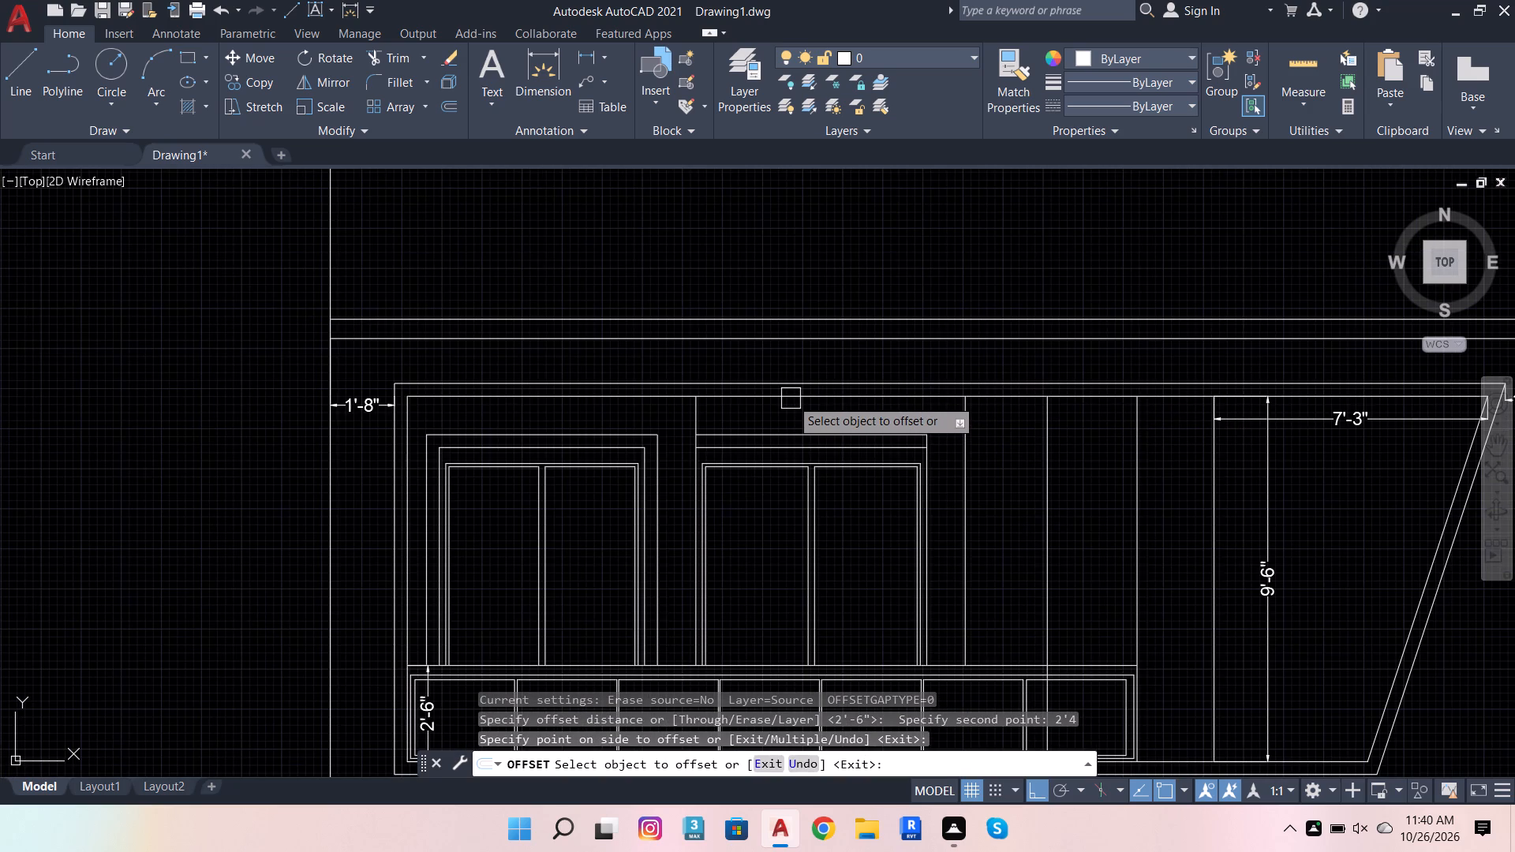
pyautogui.press('Escape')
pyautogui.press('Escape')
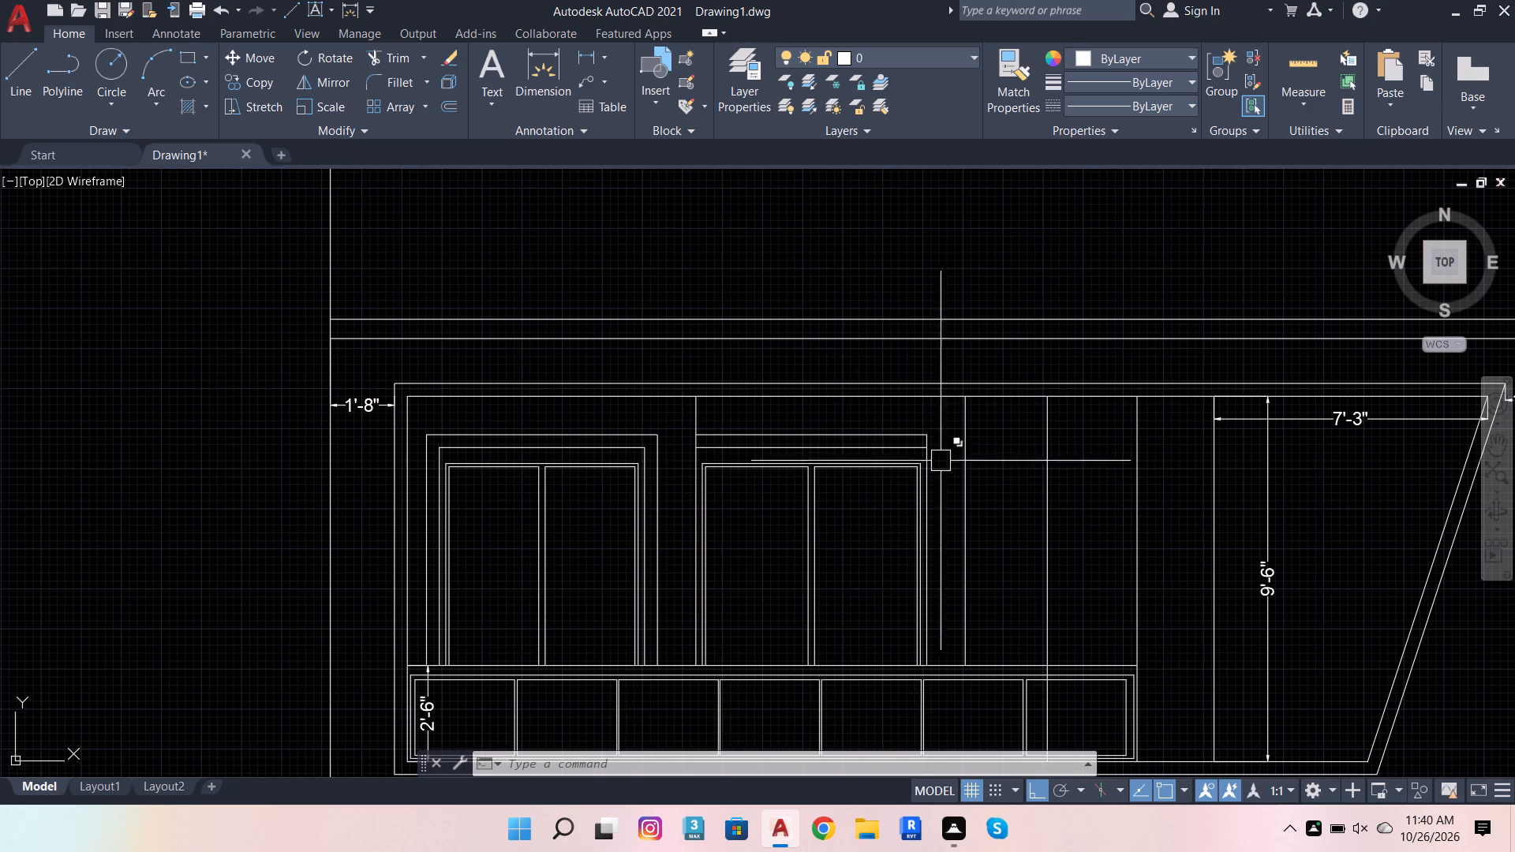
# Extend the middle window's outermost top line across the third bay to the vertical line at the panel row's right end.
pyautogui.scroll(1, 999, 462)
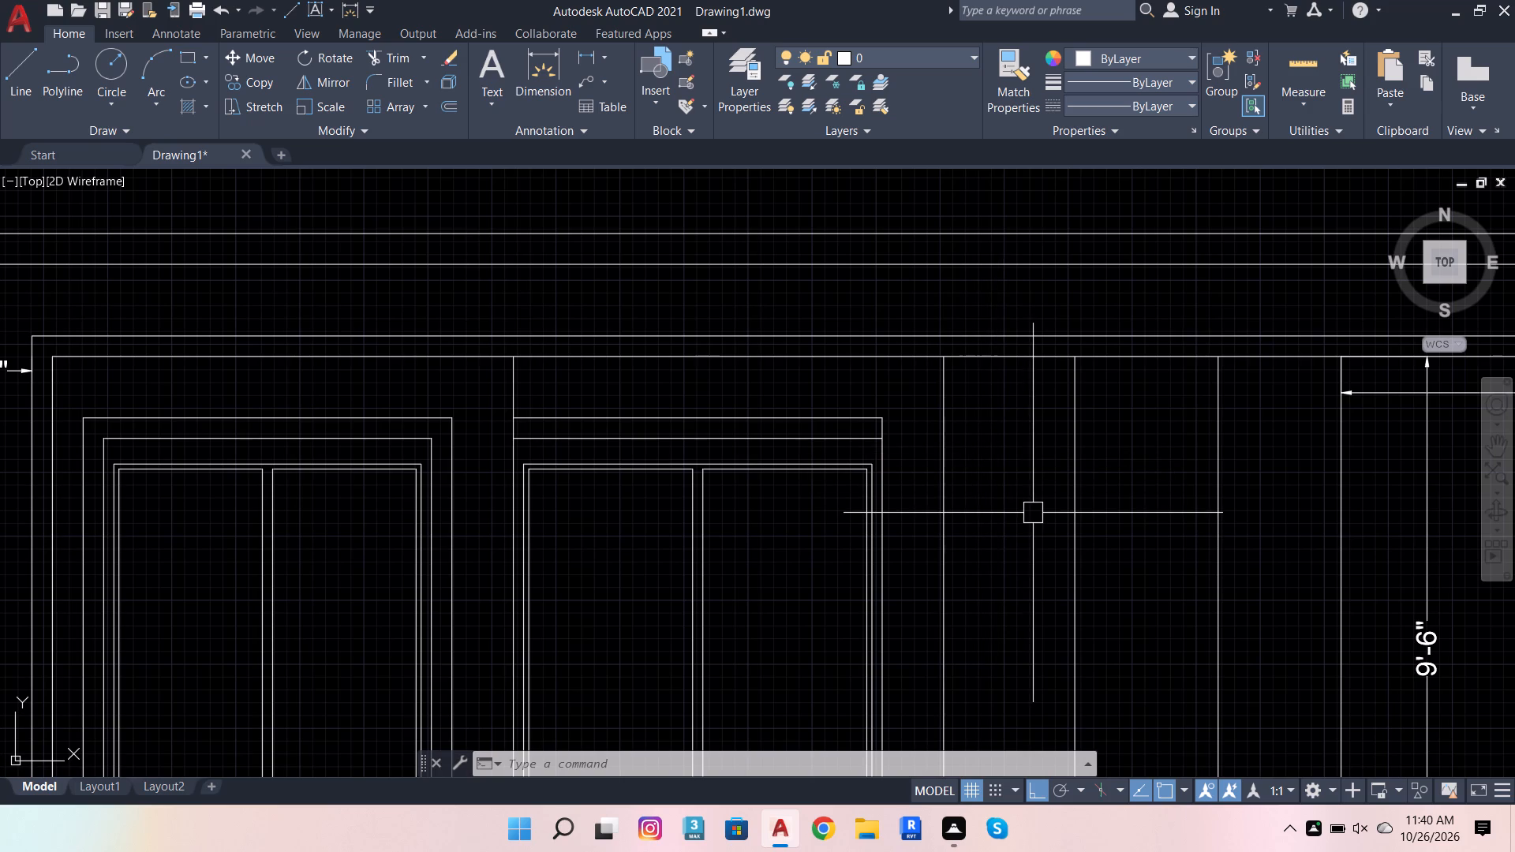
pyautogui.scroll(-1, 931, 440)
pyautogui.scroll(1, 903, 460)
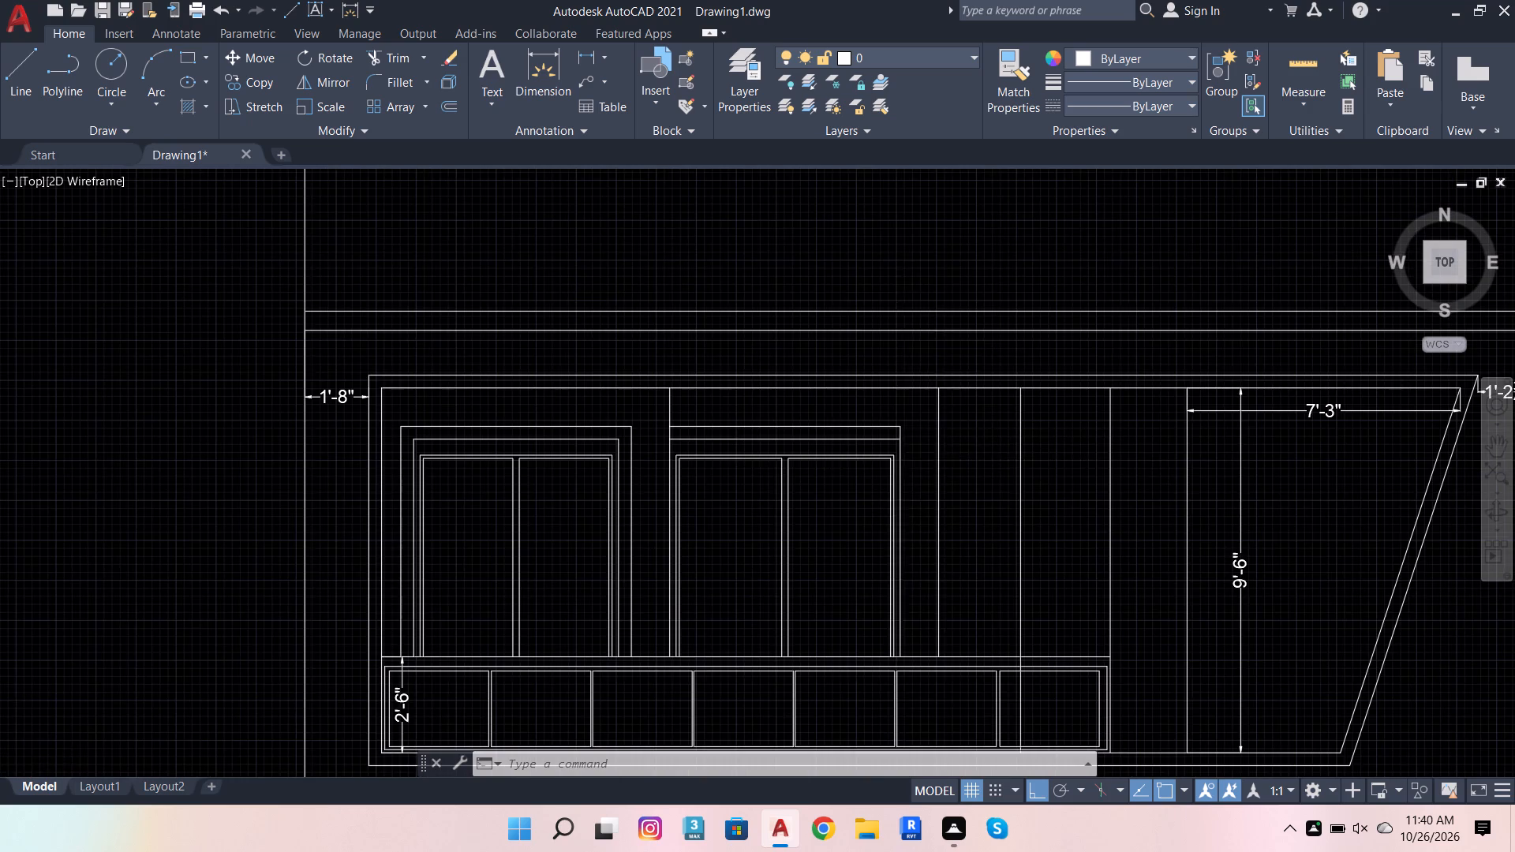
pyautogui.click(380, 53)
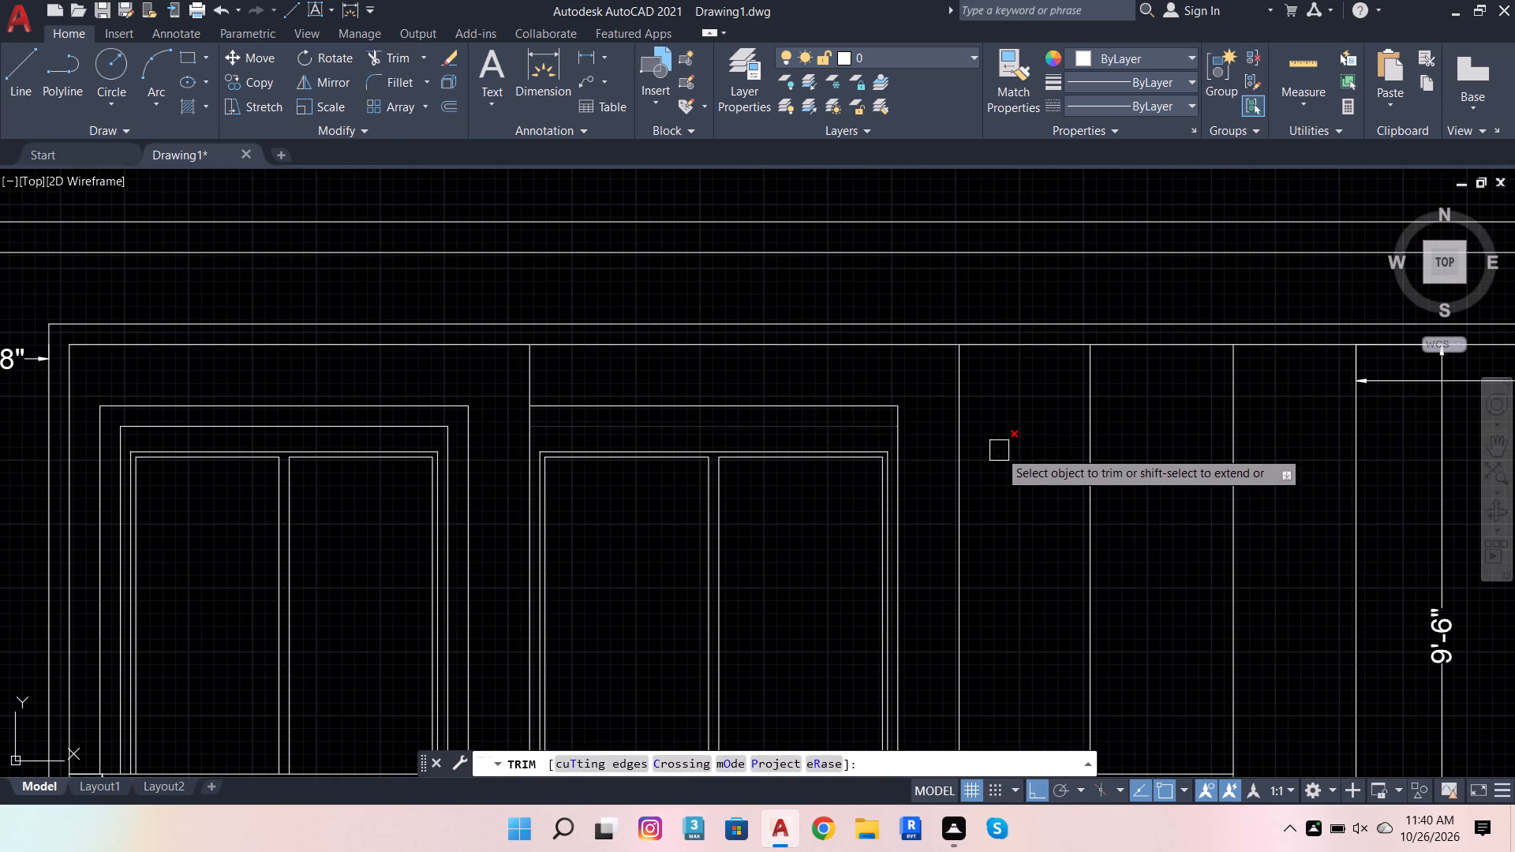
pyautogui.scroll(-1, 1034, 501)
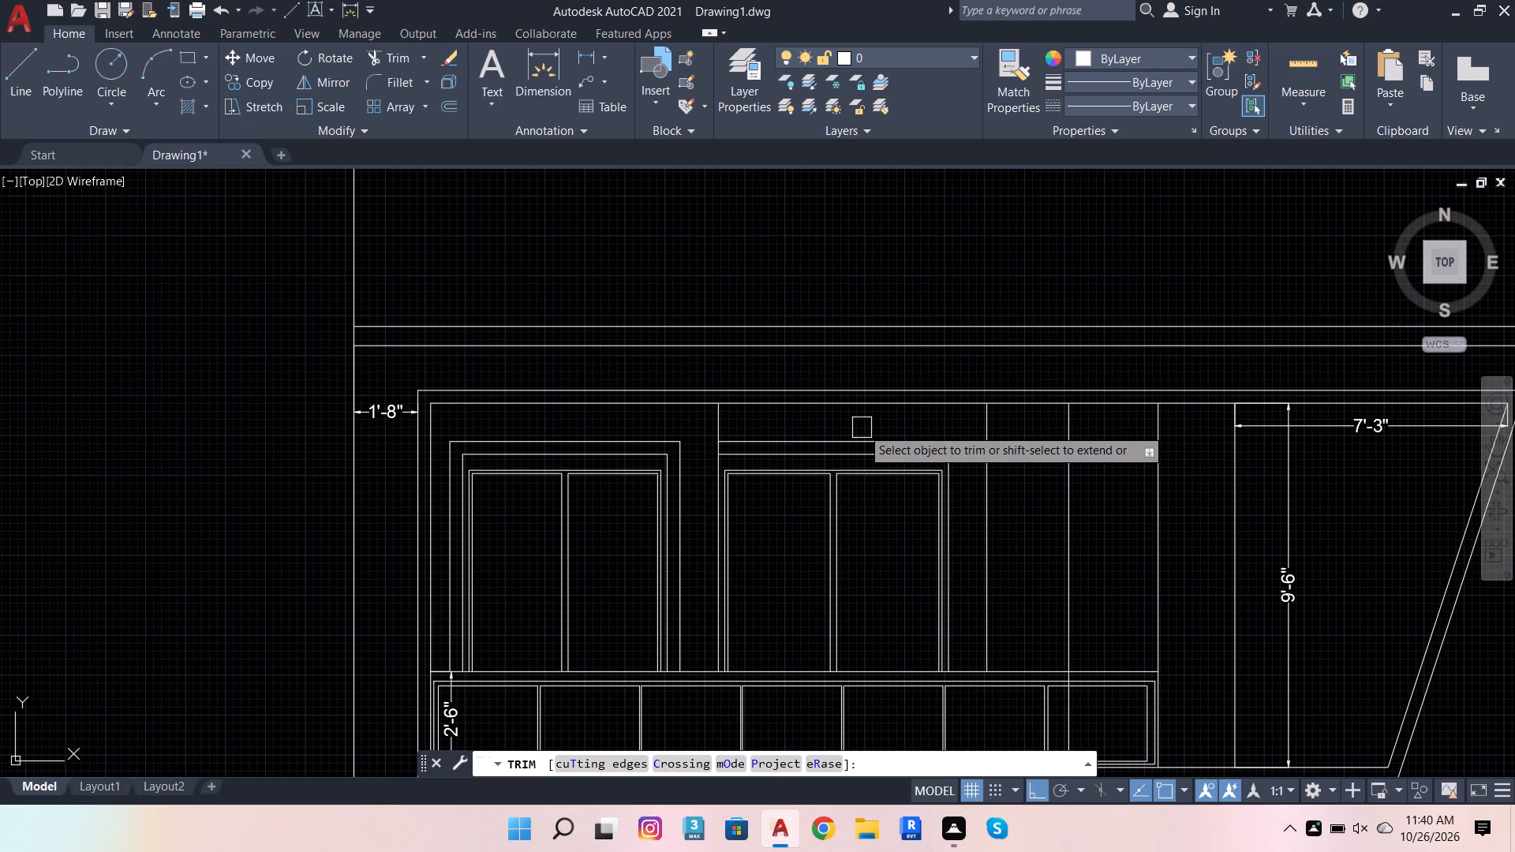
pyautogui.keyDown('shift'); pyautogui.click(905, 438); pyautogui.keyUp('shift')
pyautogui.keyDown('shift'); pyautogui.click(972, 433); pyautogui.keyUp('shift')
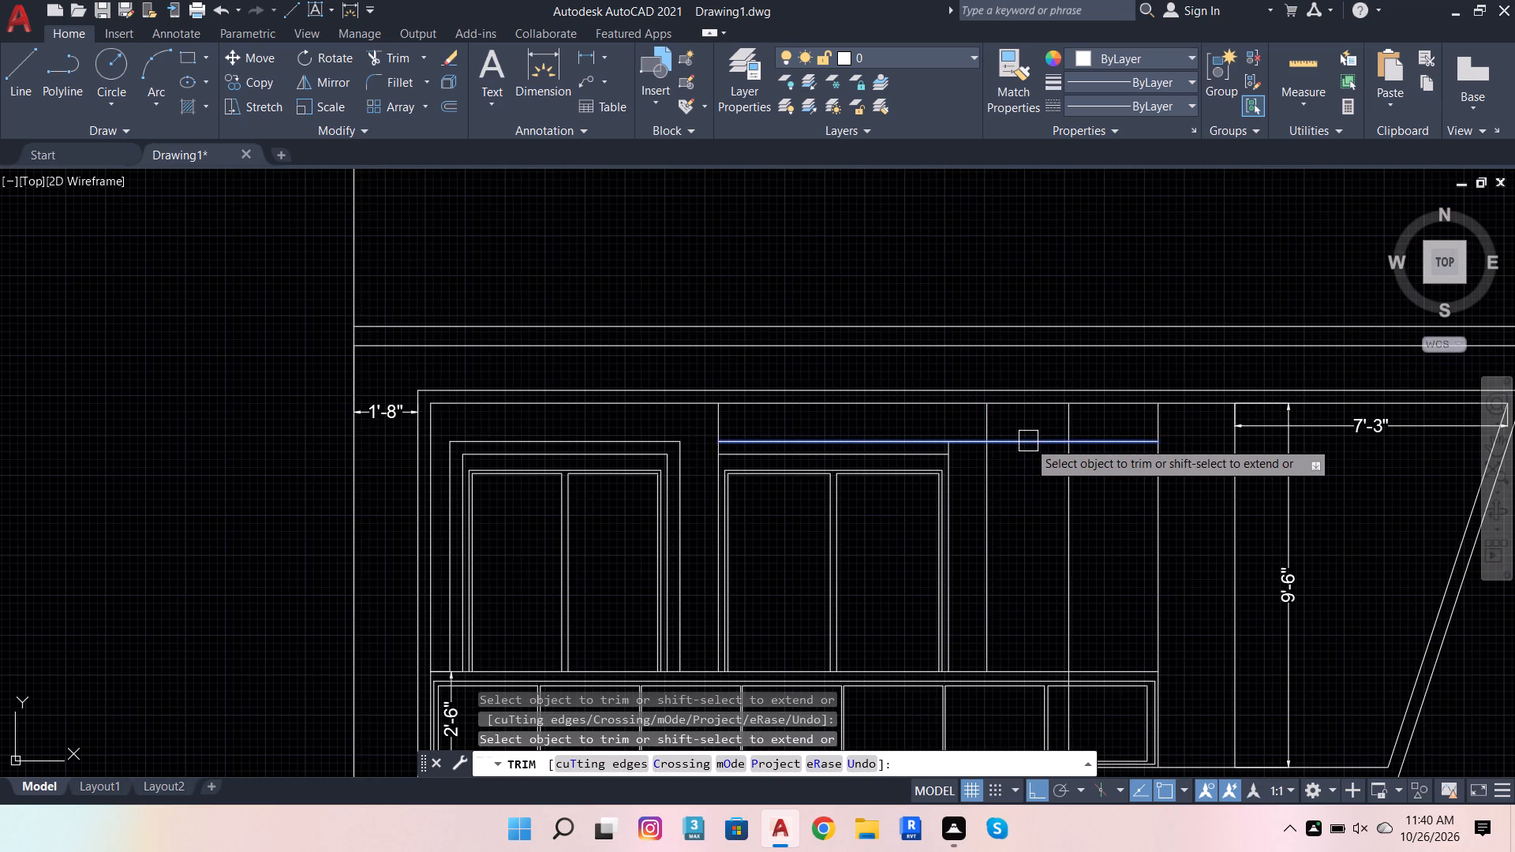
pyautogui.keyDown('shift'); pyautogui.click(1028, 441); pyautogui.keyUp('shift')
# Trim the extended top line between the middle window and the offset line, plus both vertical stubs above the narrow opening.
pyautogui.click(968, 442)
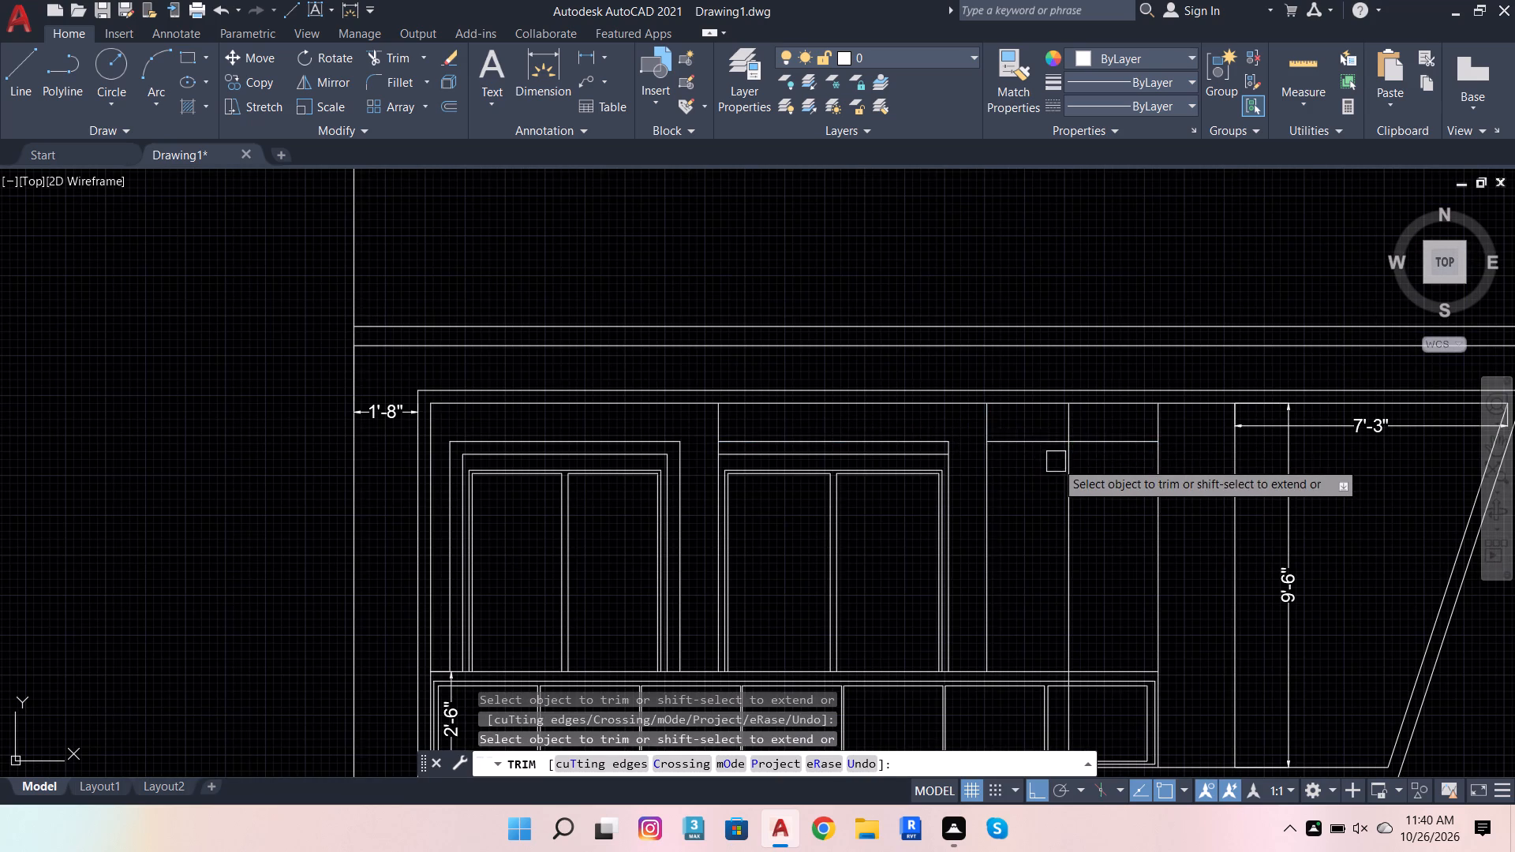
pyautogui.click(1038, 443)
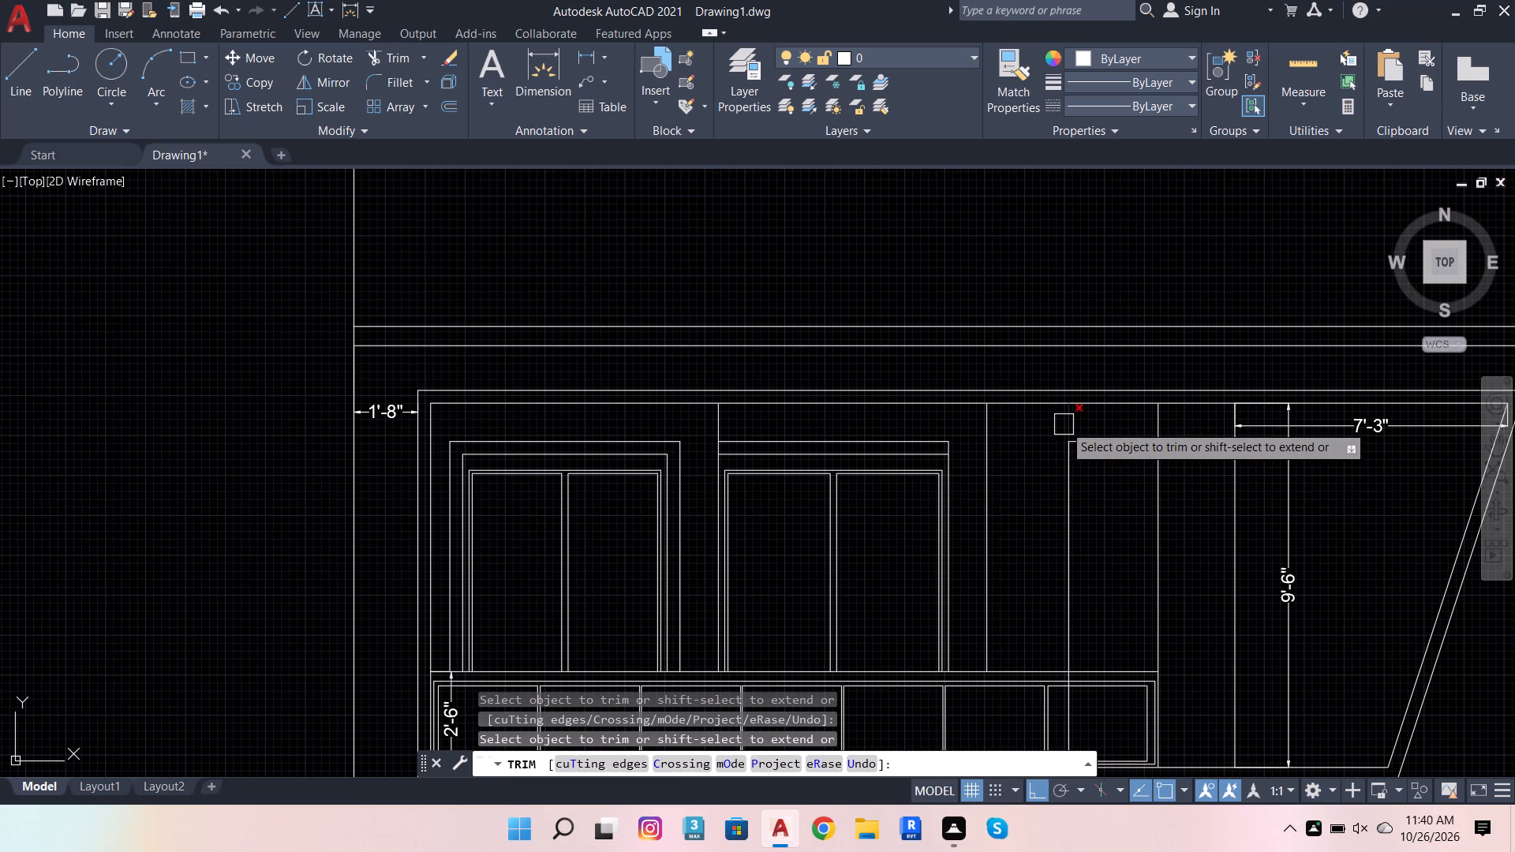
pyautogui.click(1064, 424)
pyautogui.click(1153, 424)
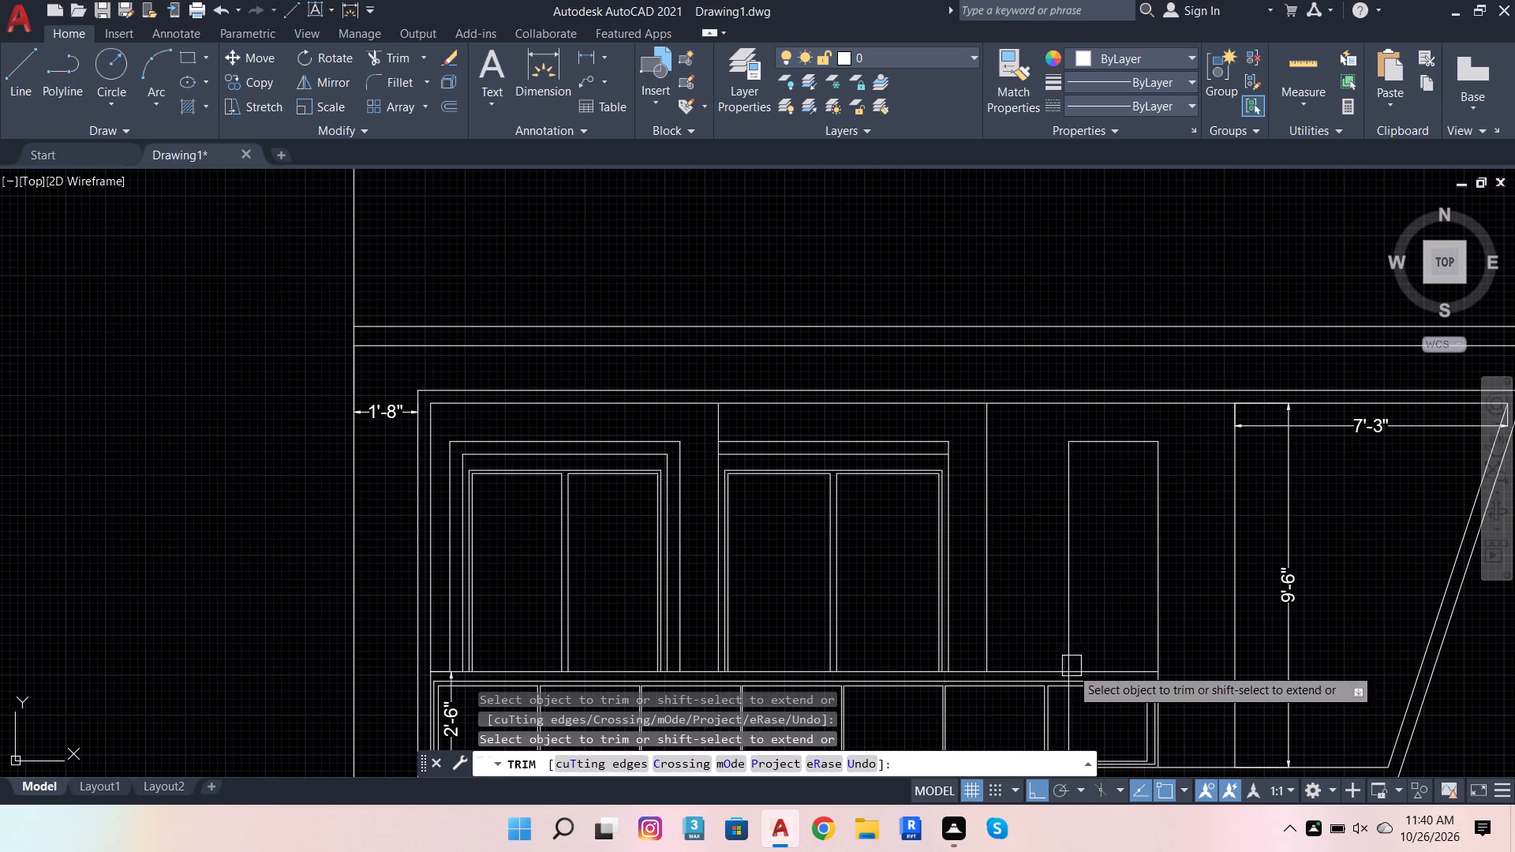
# Split the narrow opening's left side line at the sill and delete the leftover piece crossing the panel row.
pyautogui.scroll(4, 1071, 681)
pyautogui.click(1056, 650)
pyautogui.scroll(-4, 1161, 498)
pyautogui.press('Escape')
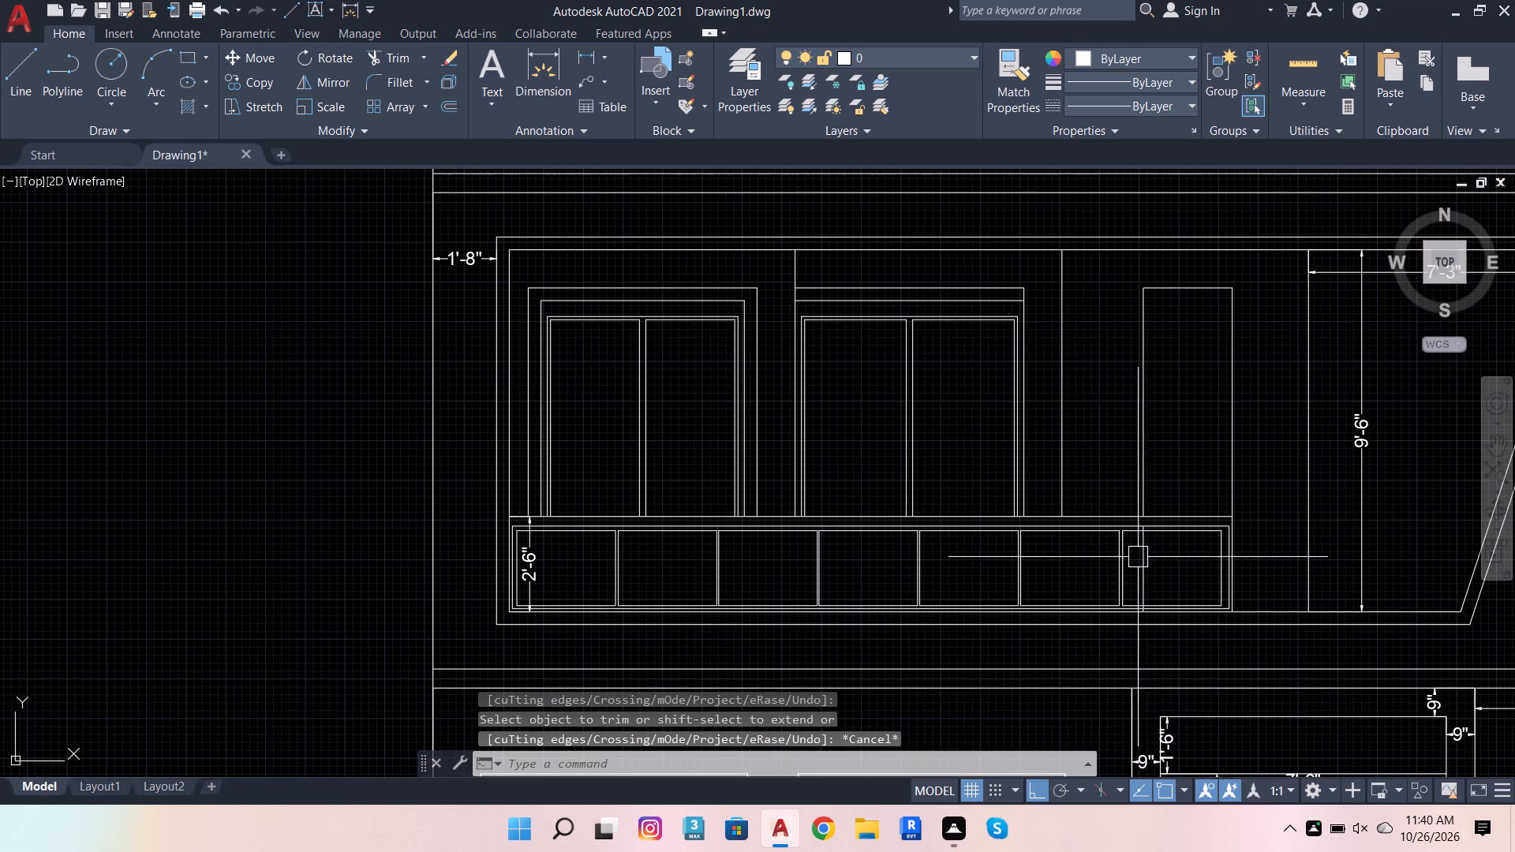
pyautogui.click(1147, 577)
pyautogui.hotkey('shift', 'Delete')
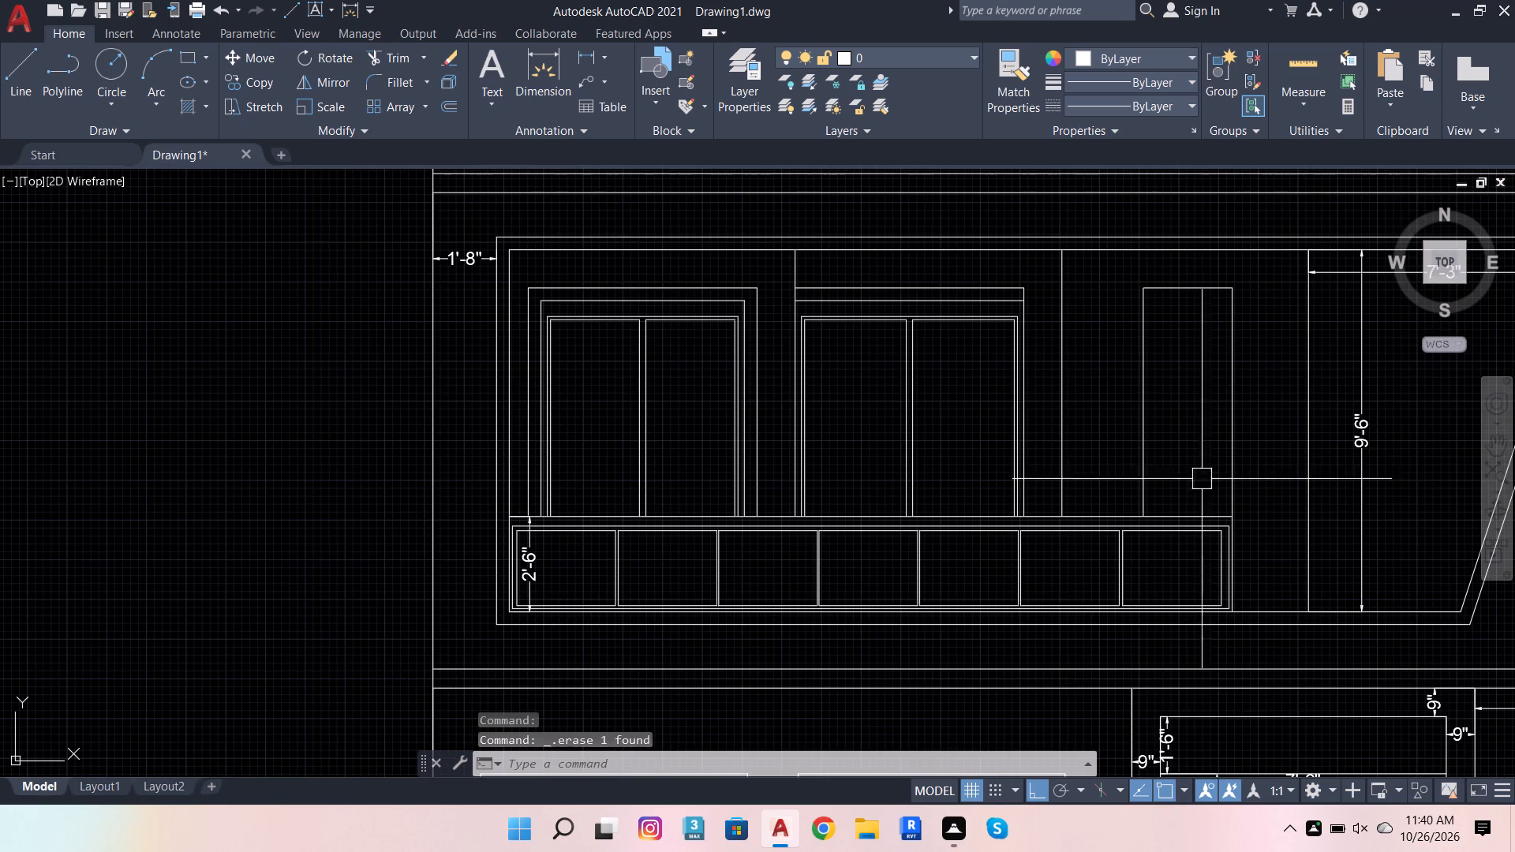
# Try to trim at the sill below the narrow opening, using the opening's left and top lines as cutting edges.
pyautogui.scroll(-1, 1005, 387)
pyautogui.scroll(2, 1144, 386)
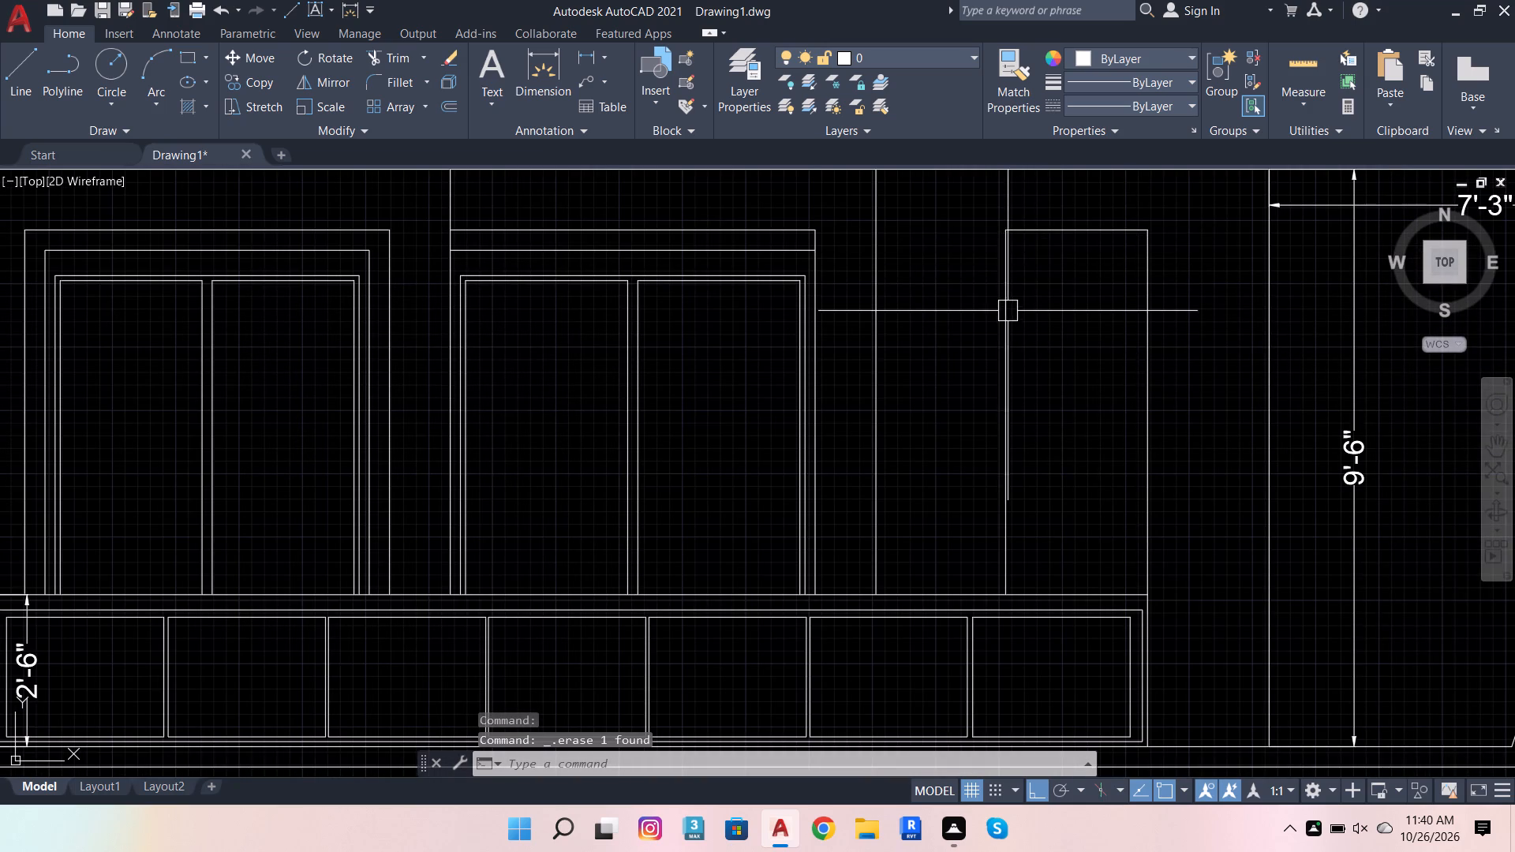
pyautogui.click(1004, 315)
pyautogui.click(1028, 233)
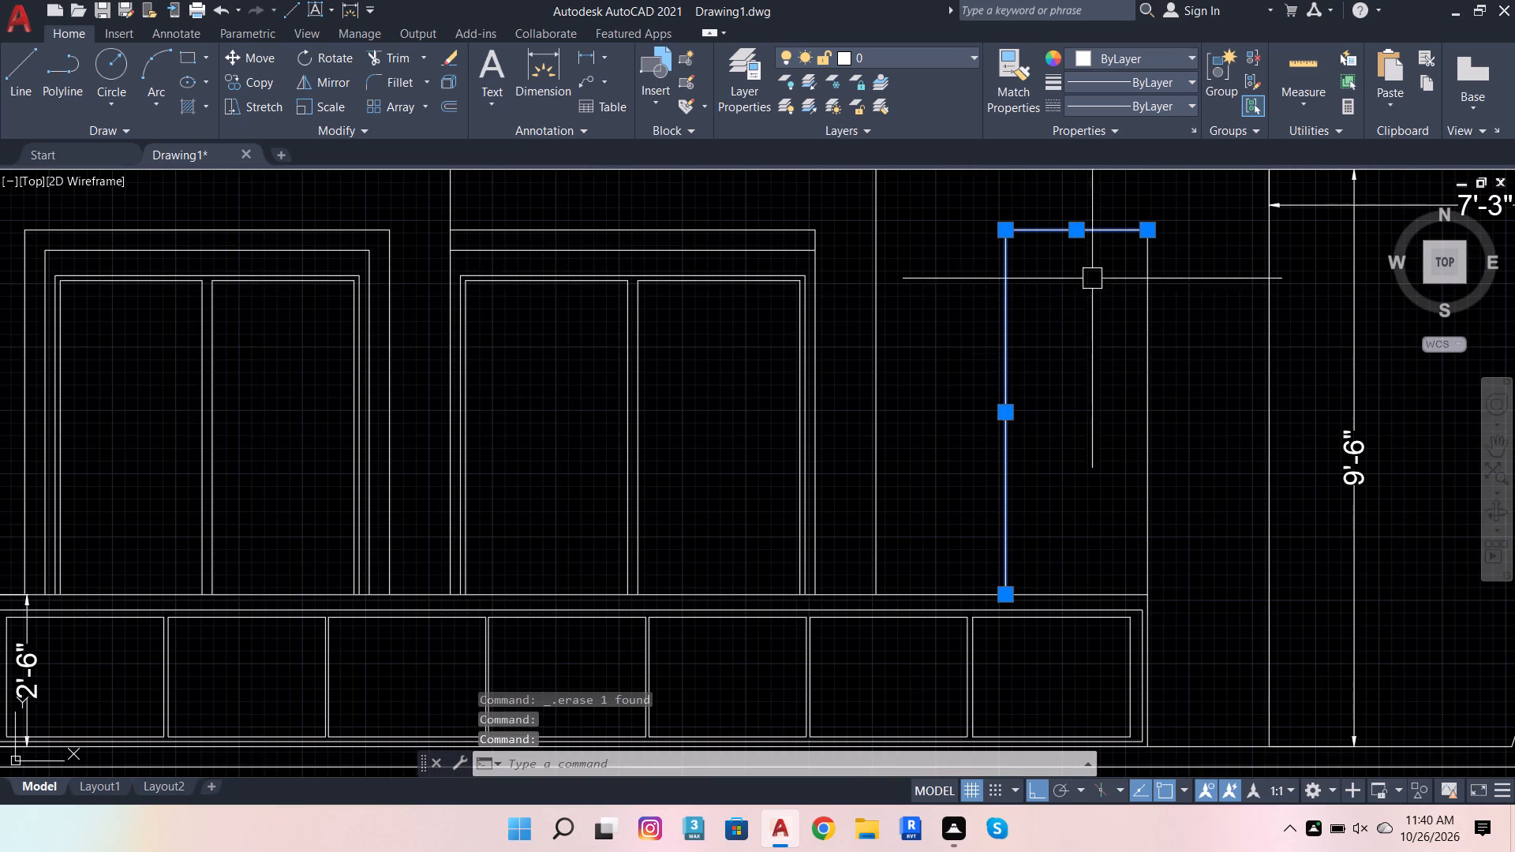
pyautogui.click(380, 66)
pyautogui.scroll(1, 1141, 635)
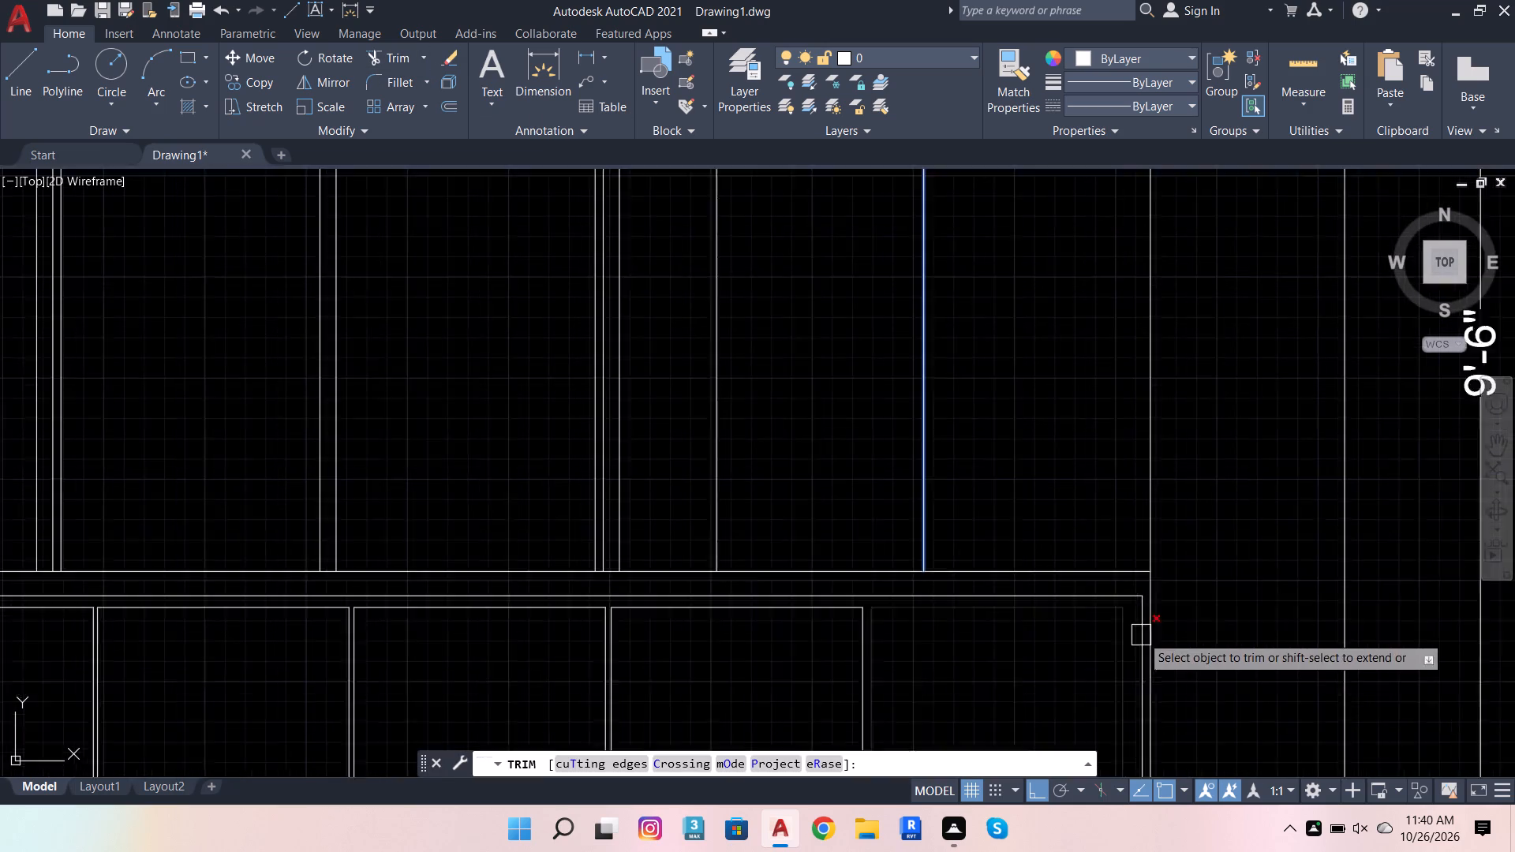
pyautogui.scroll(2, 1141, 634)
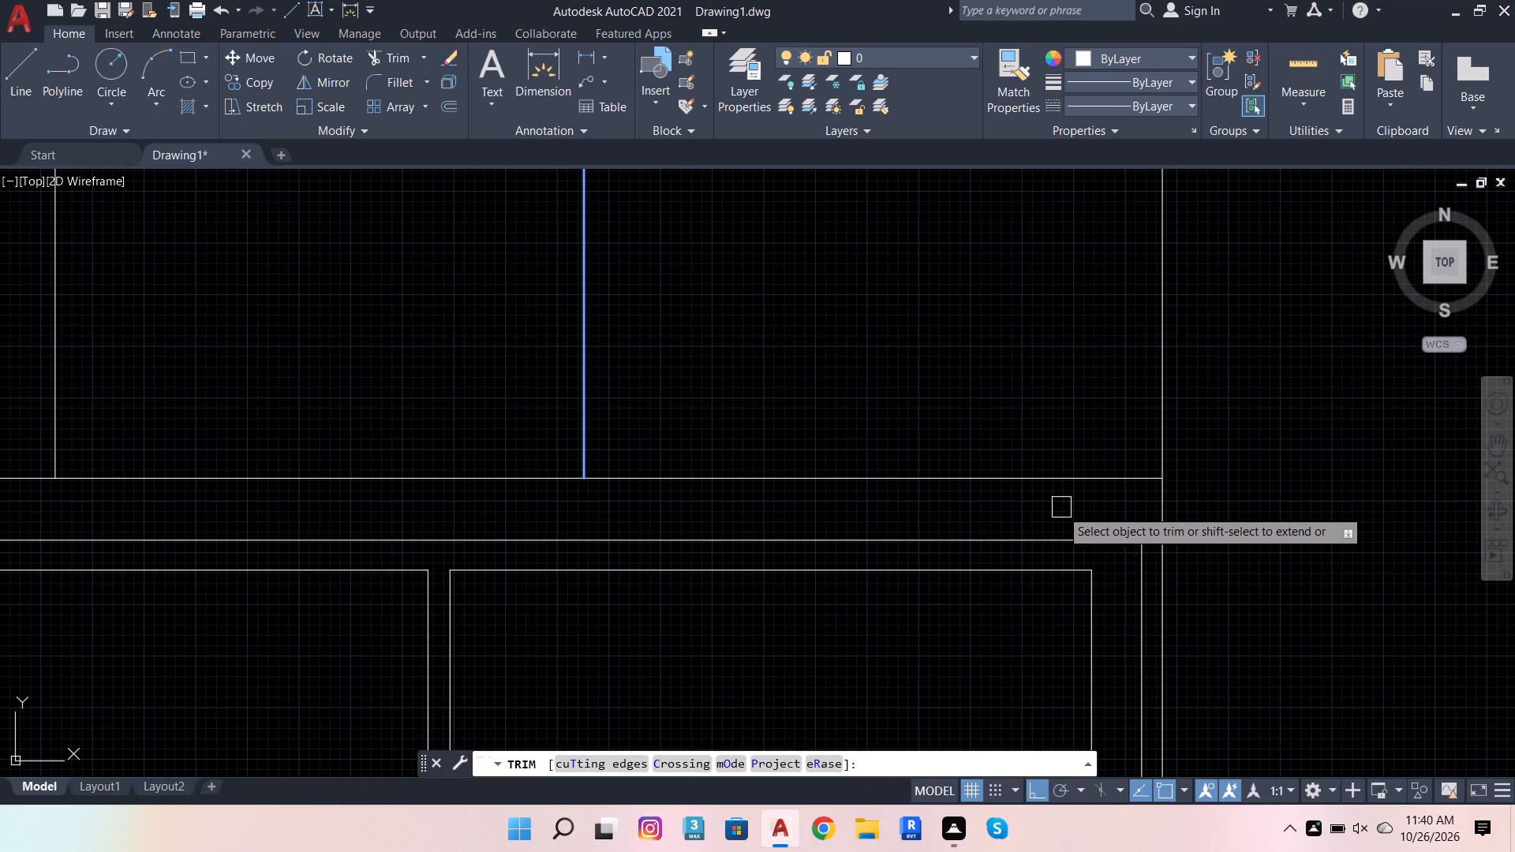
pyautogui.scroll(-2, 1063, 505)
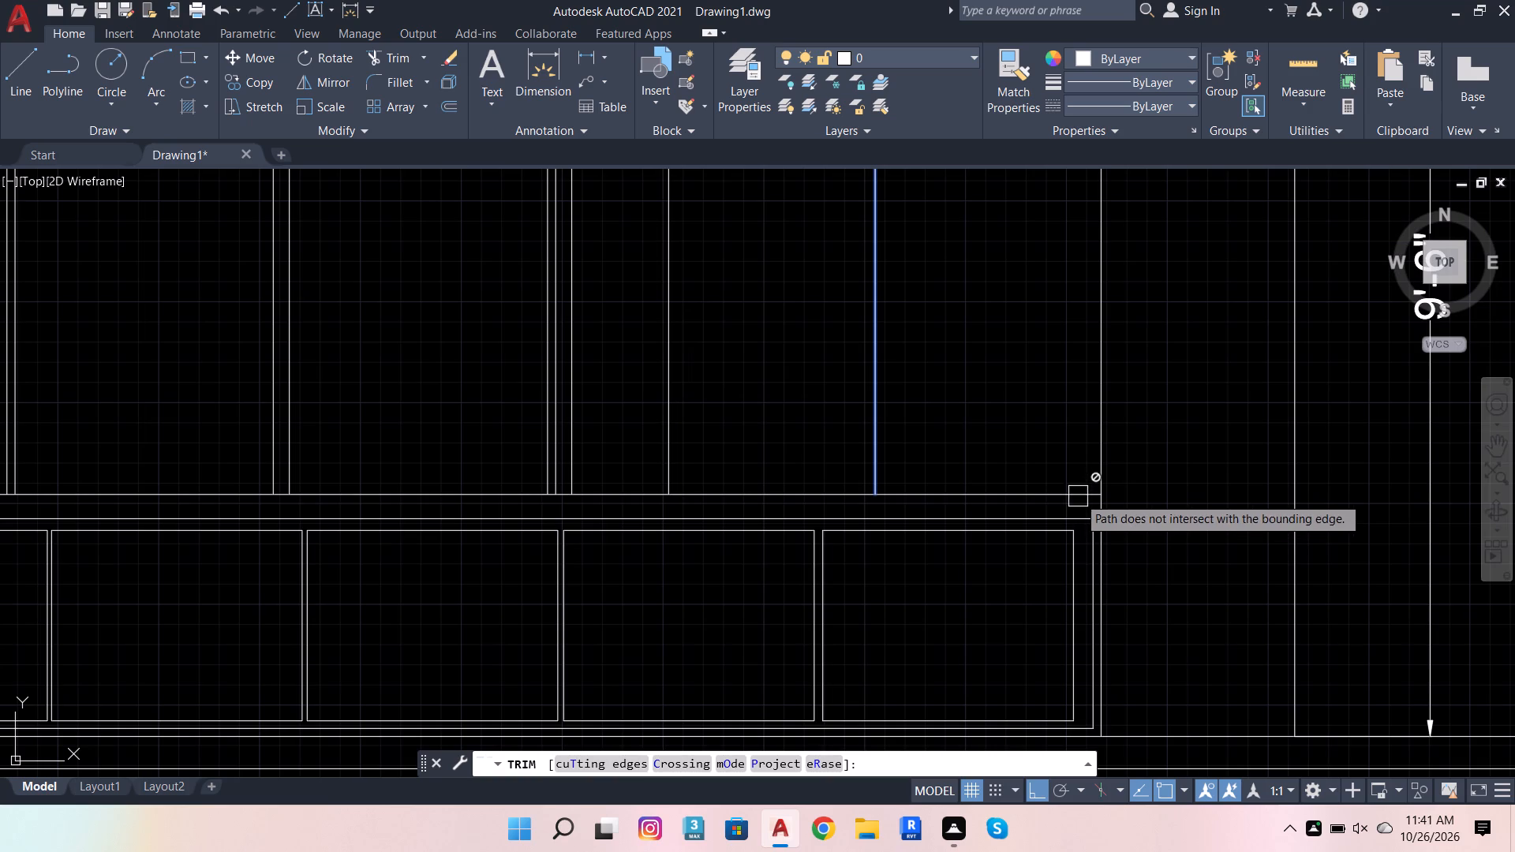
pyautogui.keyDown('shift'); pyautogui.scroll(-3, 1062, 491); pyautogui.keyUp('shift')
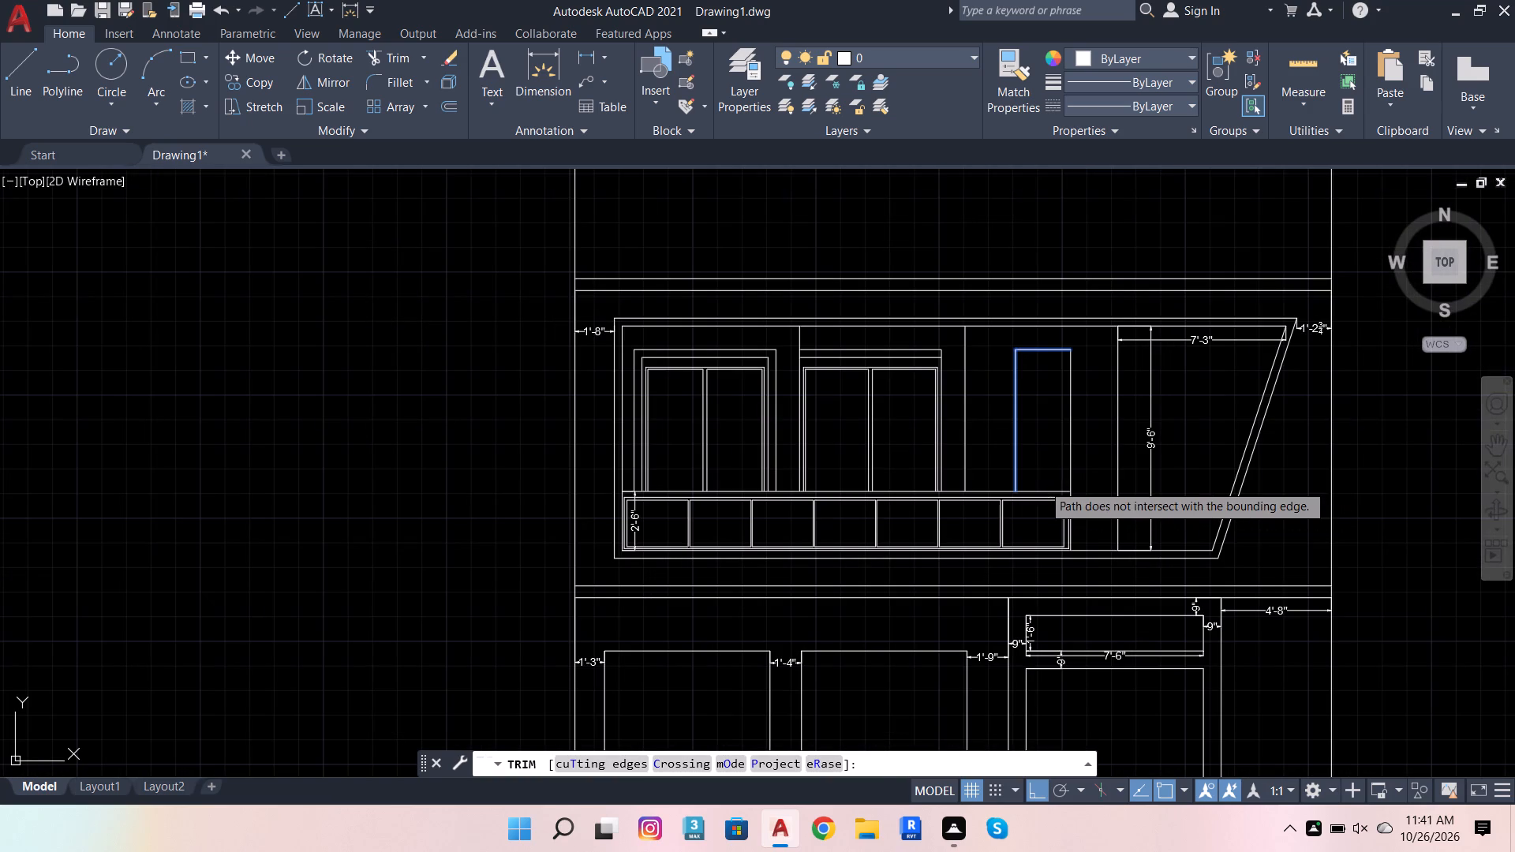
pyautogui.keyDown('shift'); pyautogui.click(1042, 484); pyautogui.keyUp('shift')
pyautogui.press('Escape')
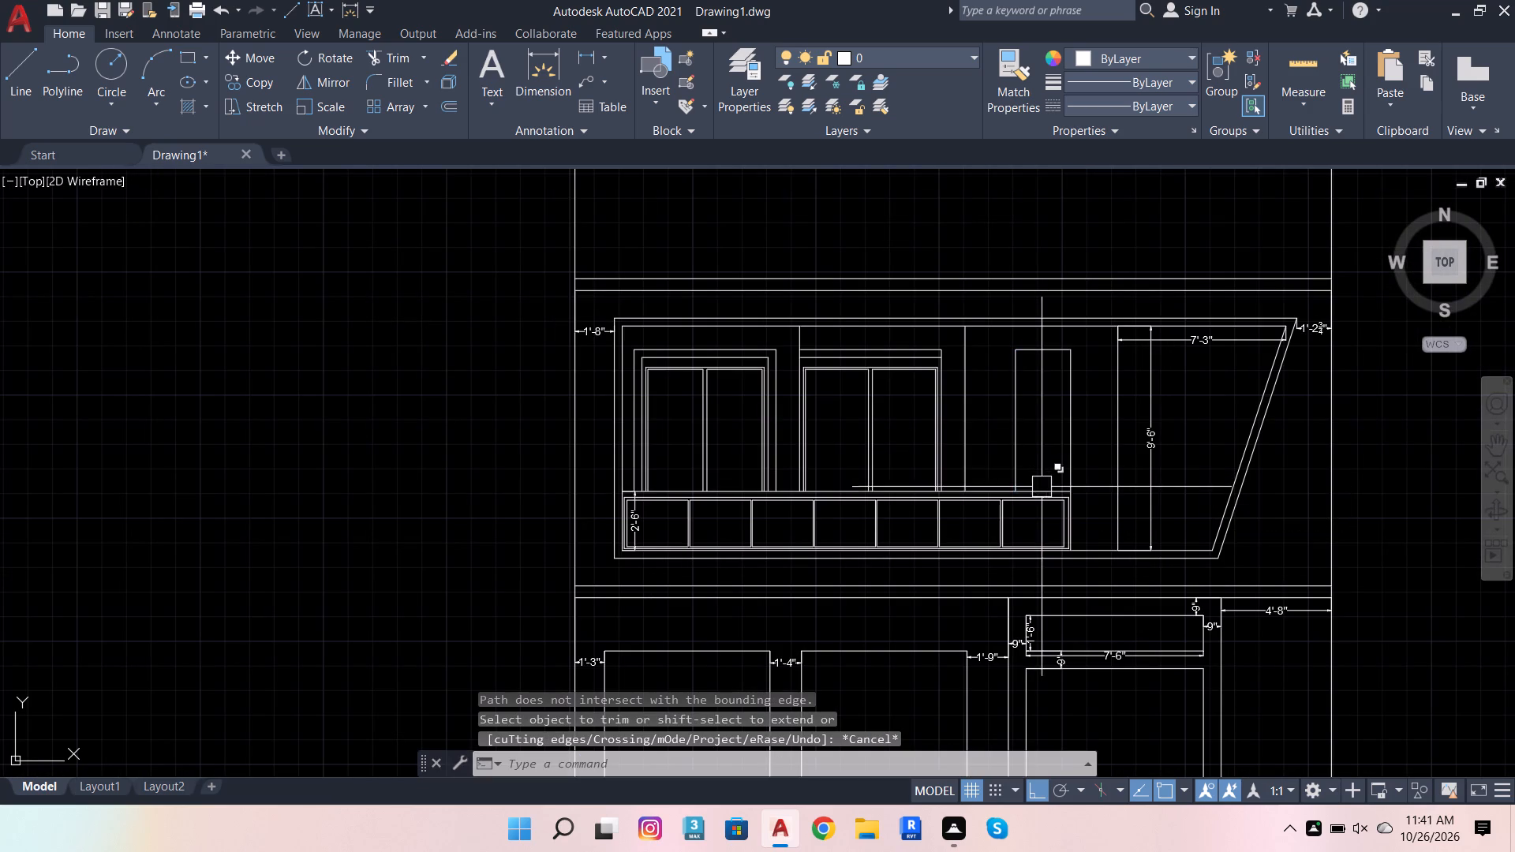
# Trim the narrow opening's right side line where it runs below the sill beside the panel row.
pyautogui.click(383, 53)
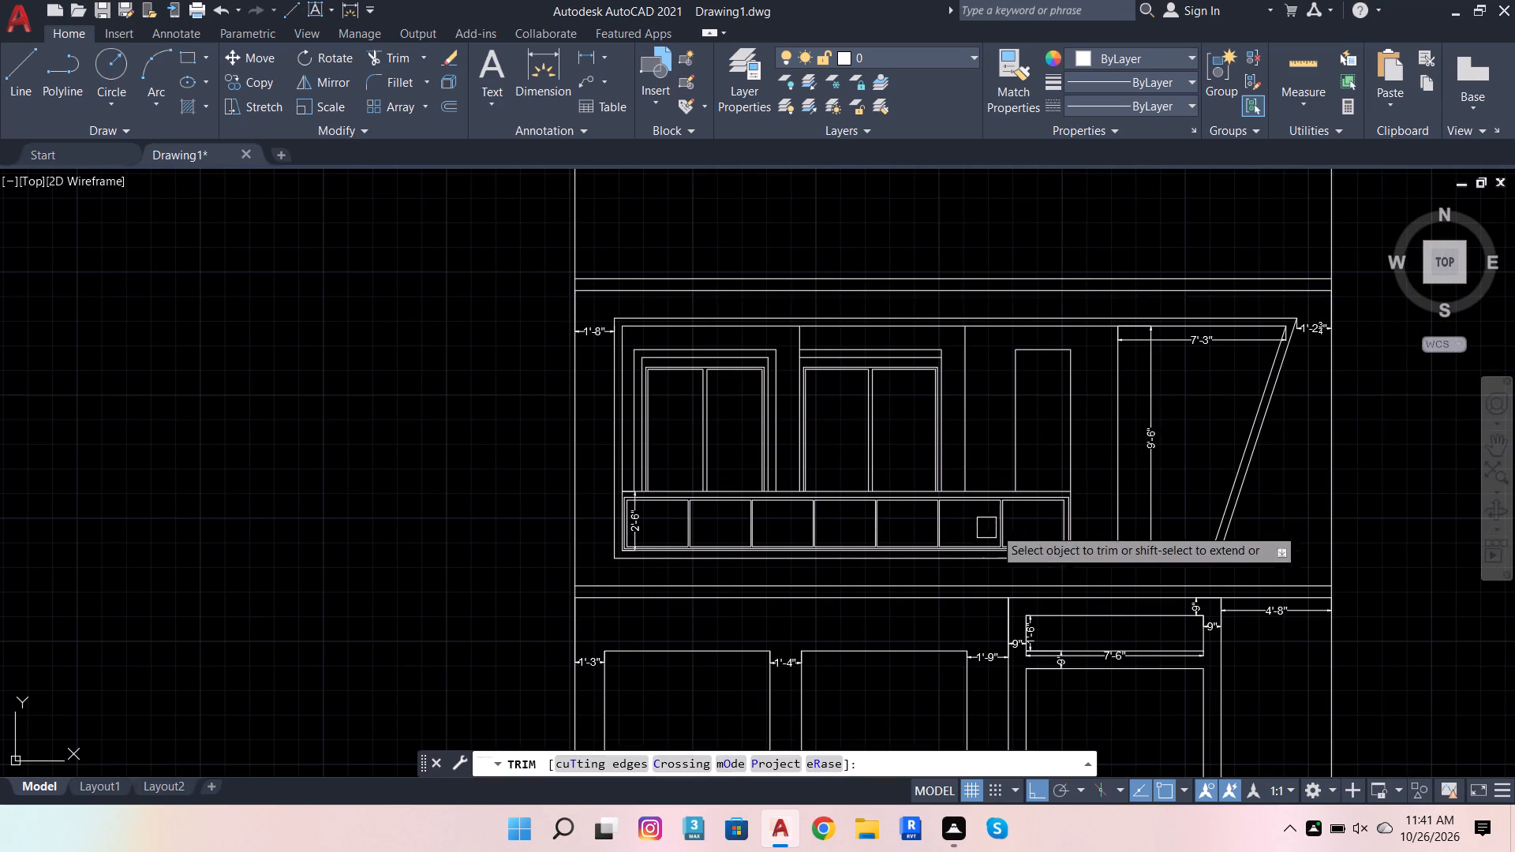
pyautogui.scroll(3, 1074, 514)
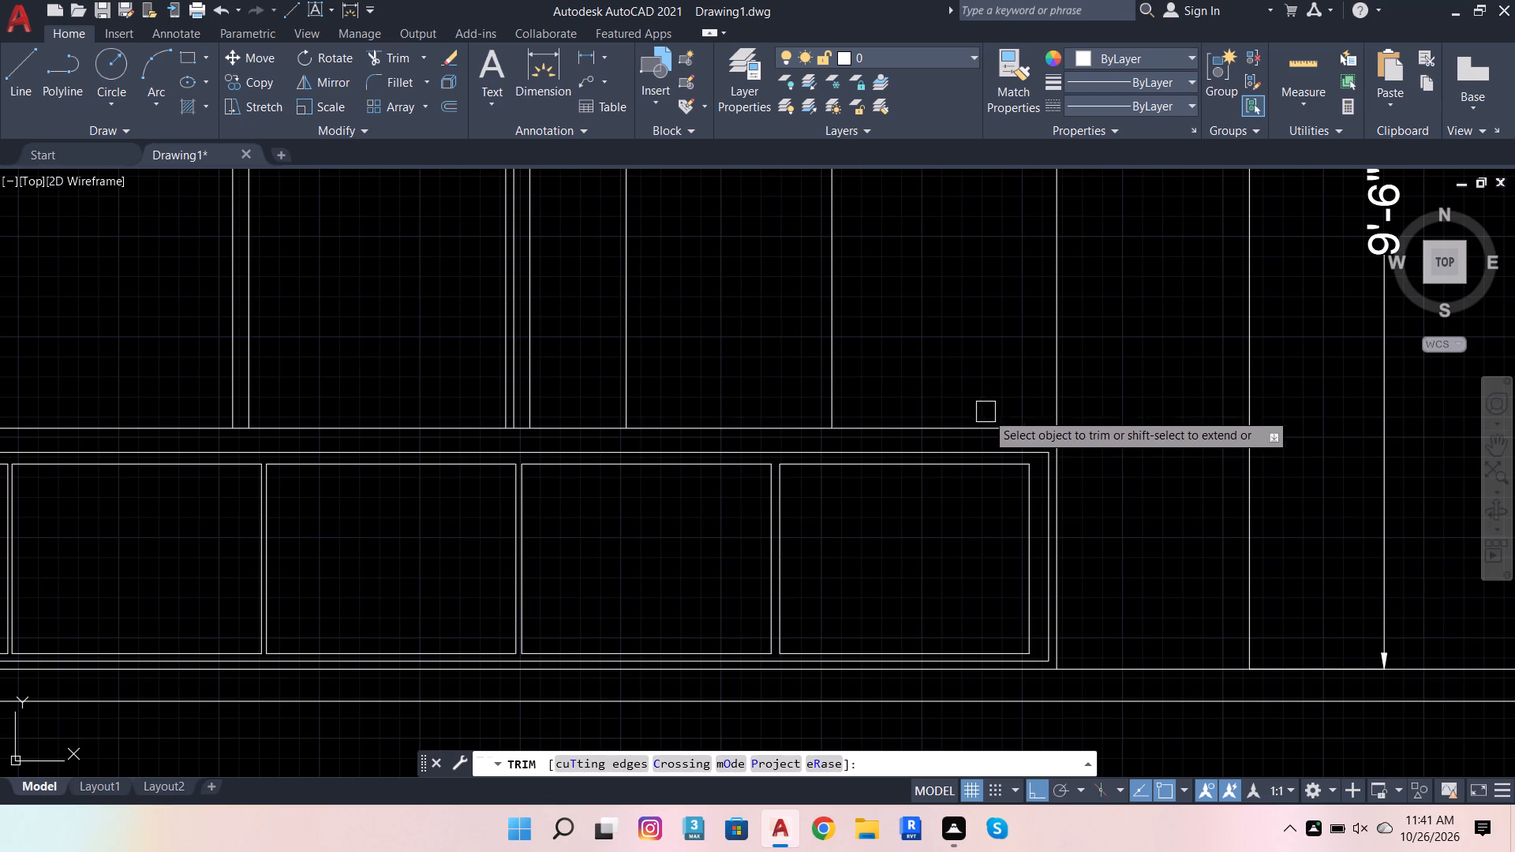
pyautogui.keyDown('shift'); pyautogui.click(1007, 420); pyautogui.keyUp('shift')
pyautogui.scroll(-3, 1117, 465)
pyautogui.scroll(2, 1113, 456)
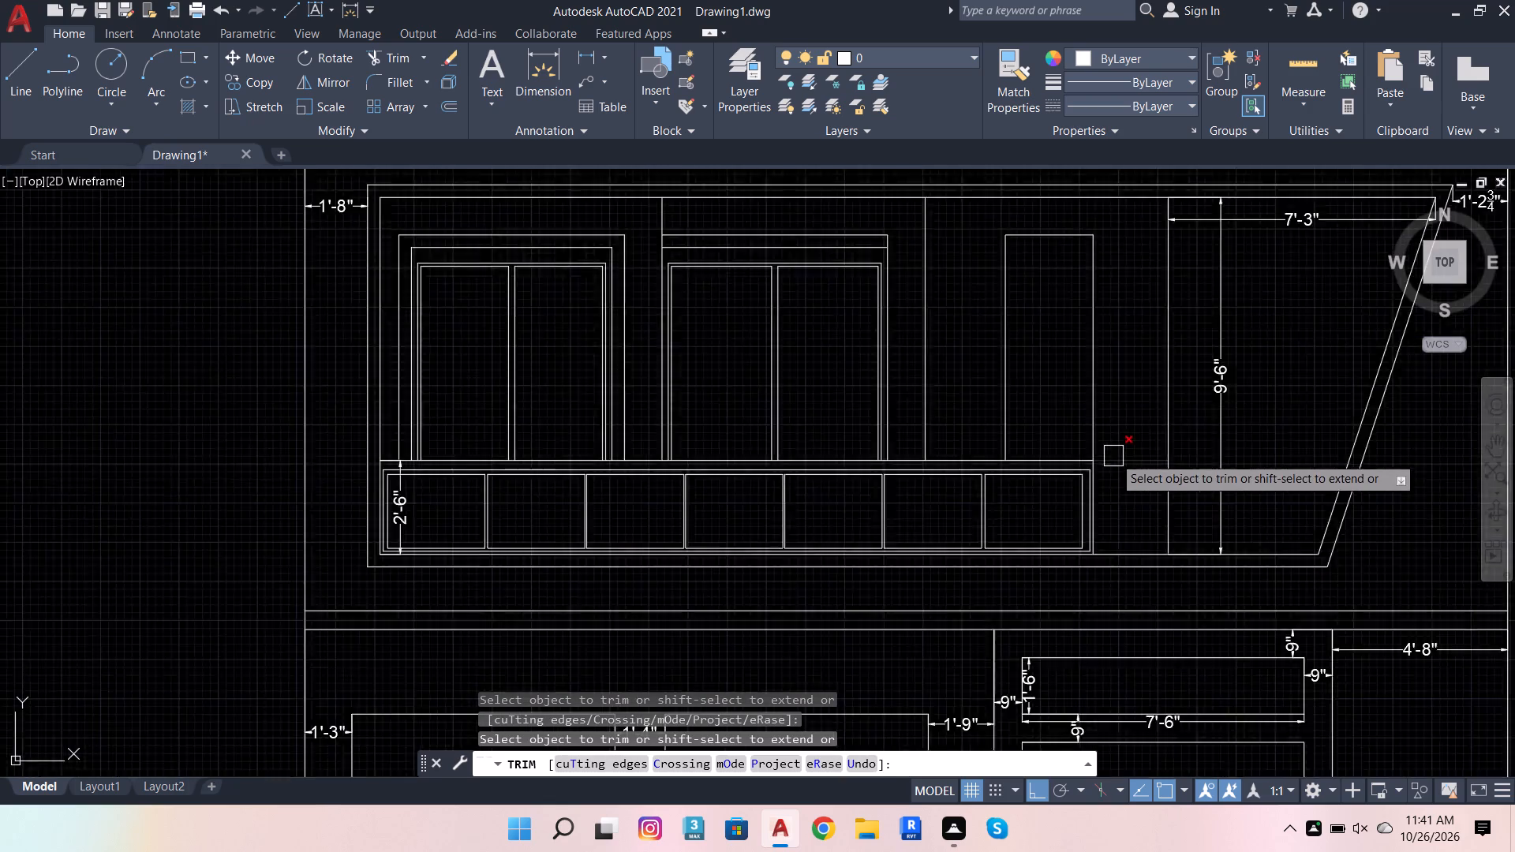
pyautogui.scroll(3, 1113, 456)
pyautogui.click(973, 499)
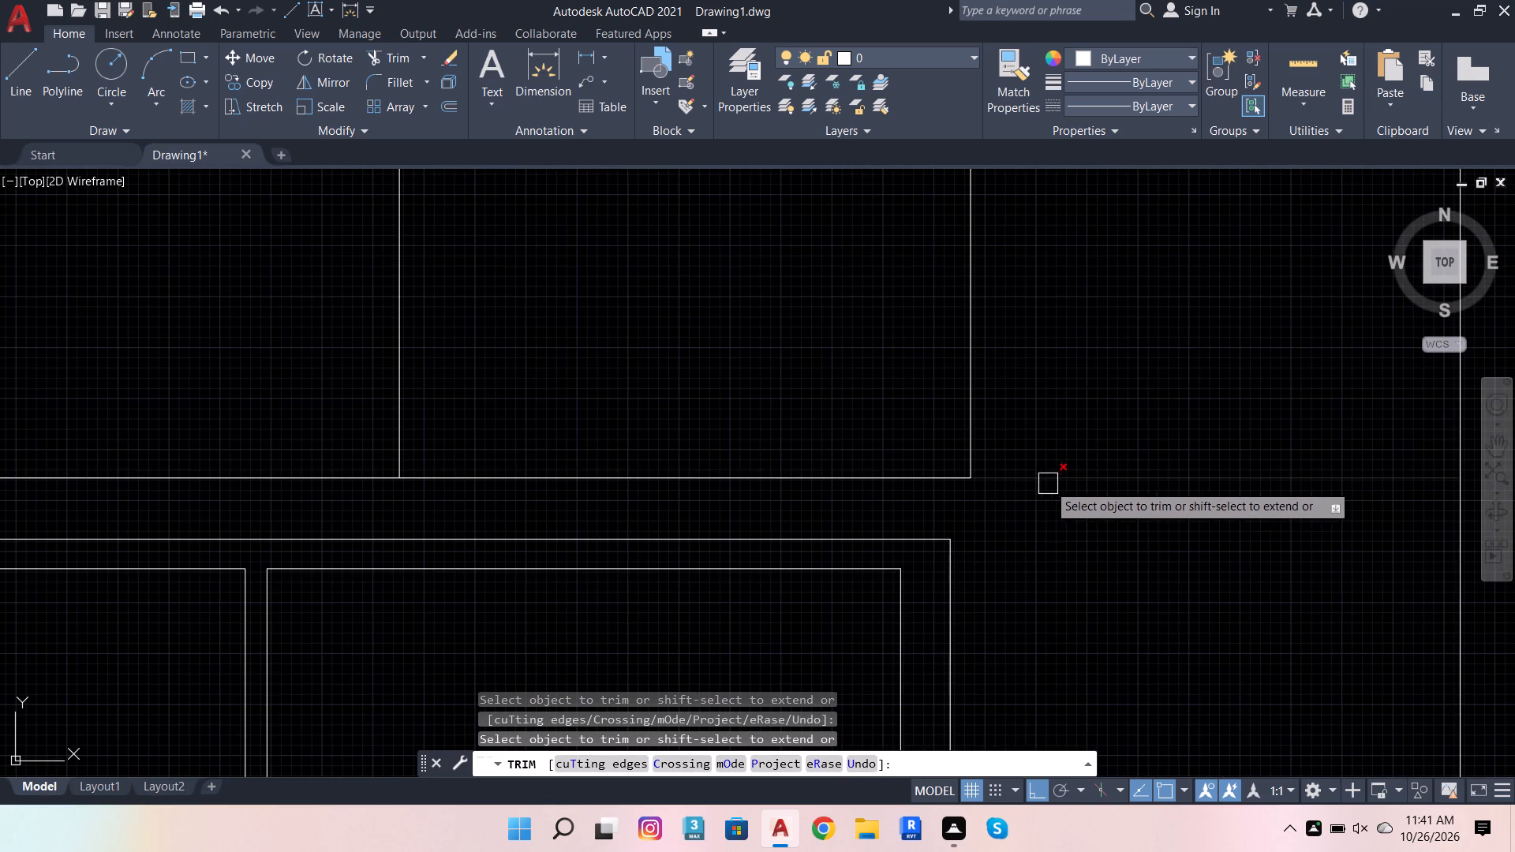
# Join the narrow opening's two side lines and top line into one polyline.
pyautogui.click(1055, 479)
pyautogui.scroll(-3, 1052, 531)
pyautogui.press('Escape')
pyautogui.scroll(-1, 1046, 577)
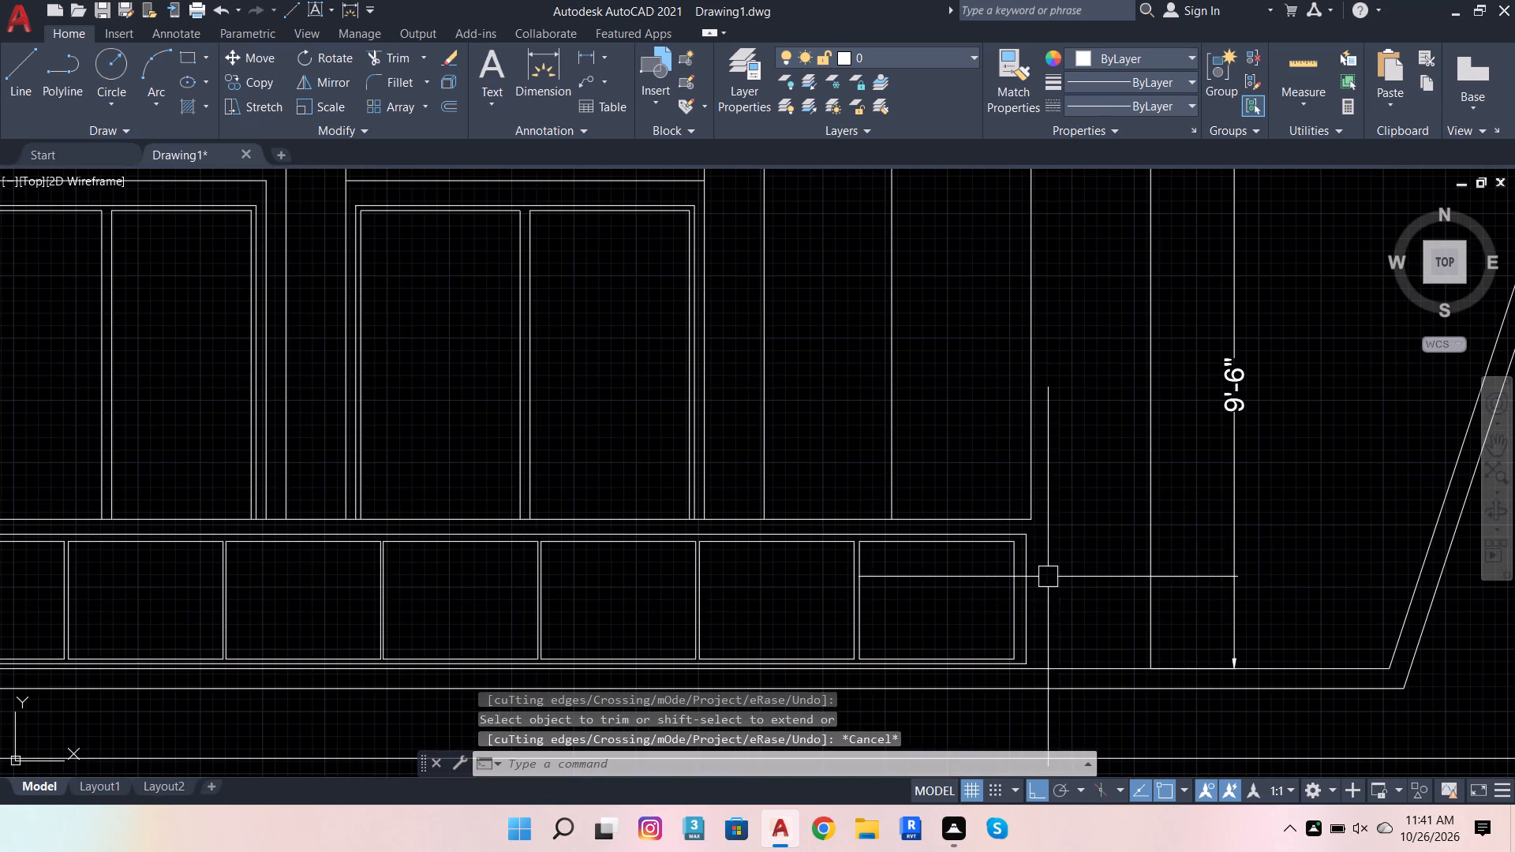
pyautogui.scroll(-1, 1046, 577)
pyautogui.click(1072, 472)
pyautogui.click(970, 409)
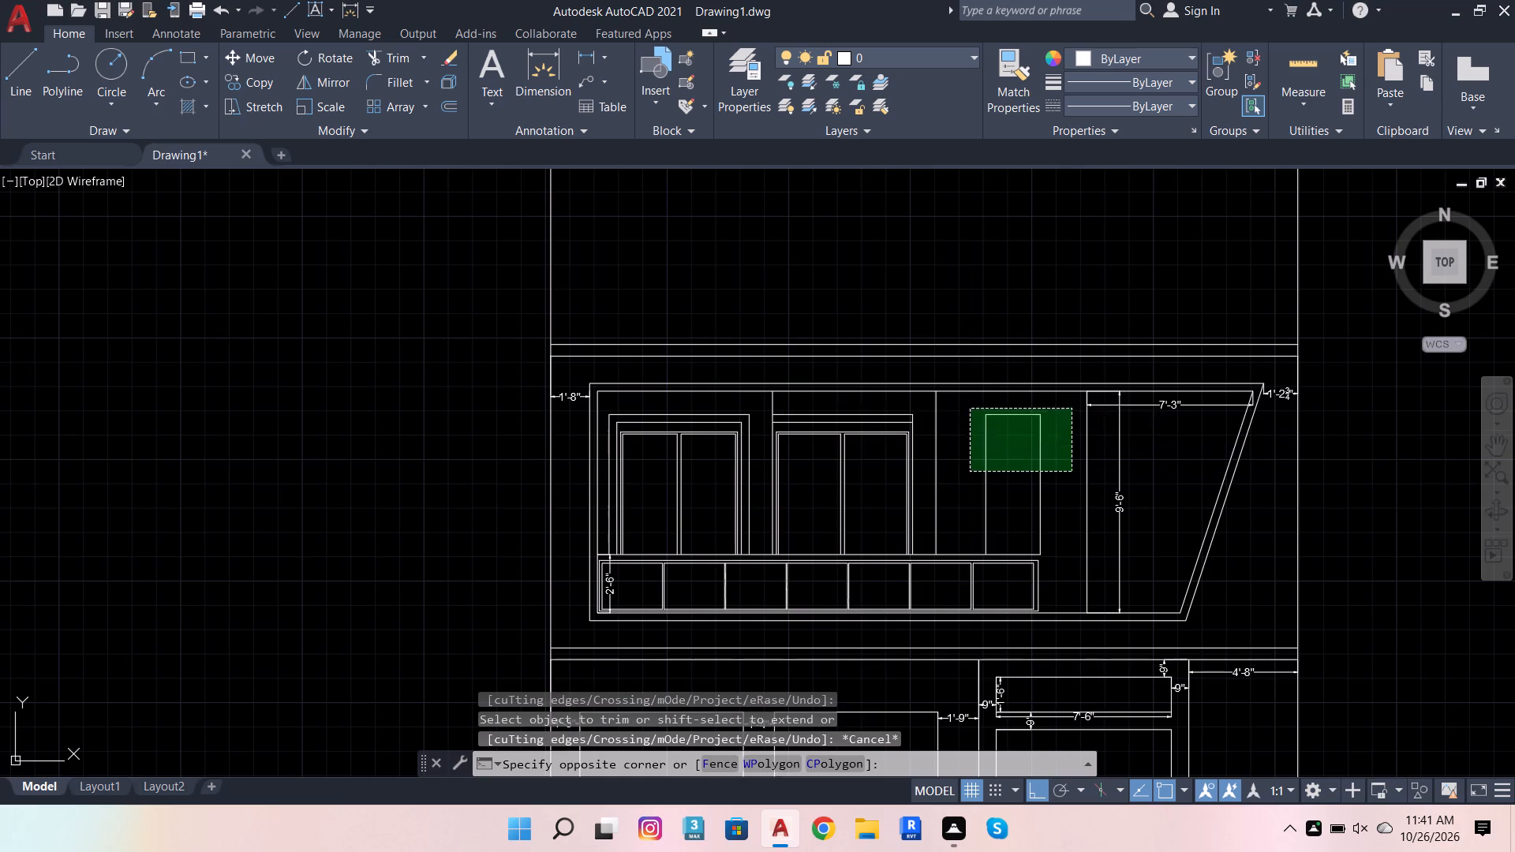
pyautogui.scroll(2, 1009, 461)
pyautogui.press('j')
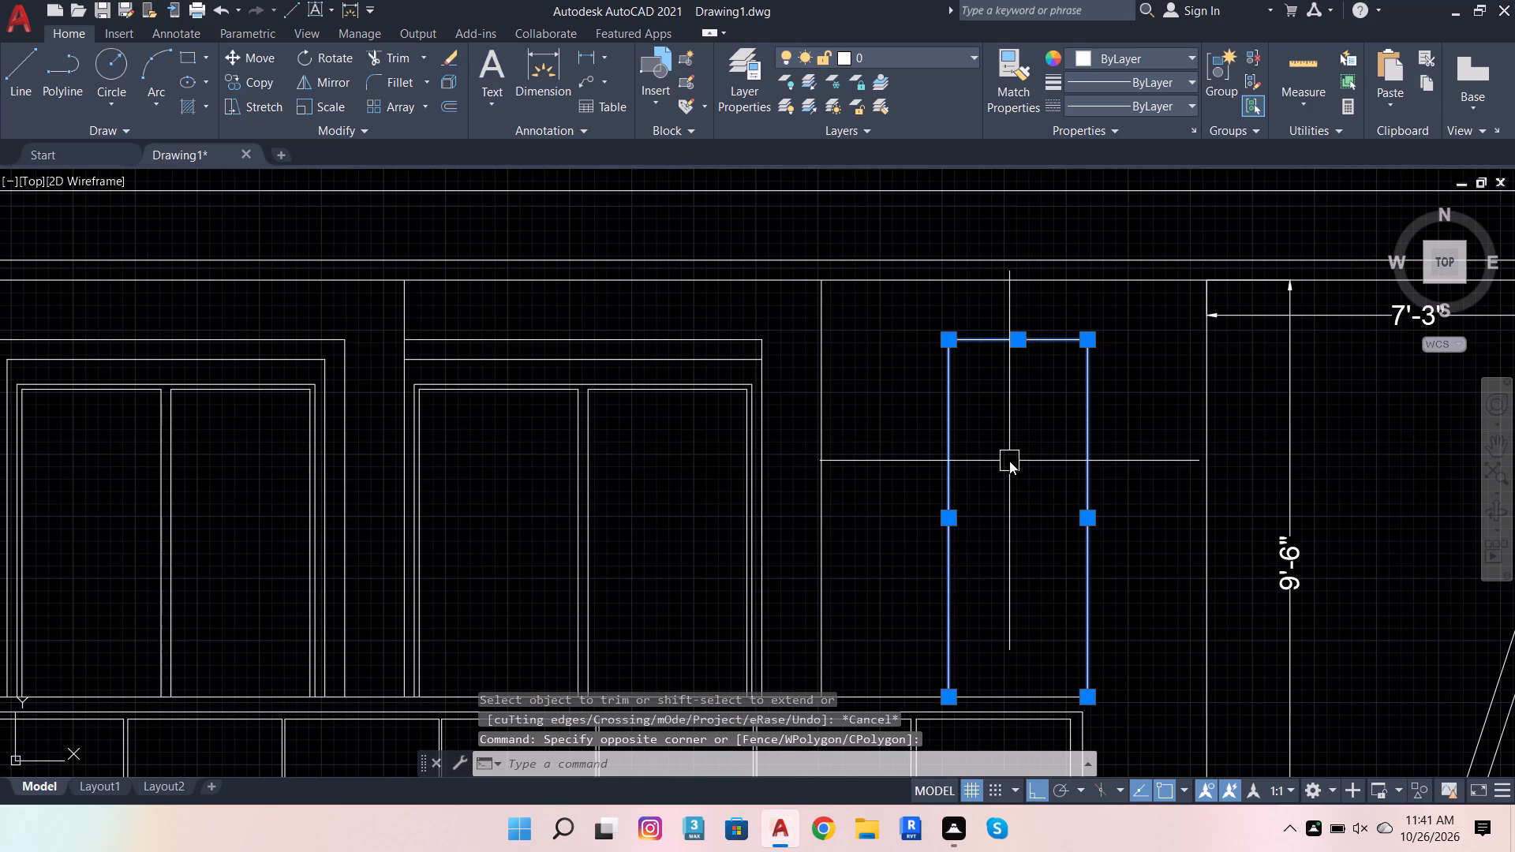
pyautogui.press('Return')
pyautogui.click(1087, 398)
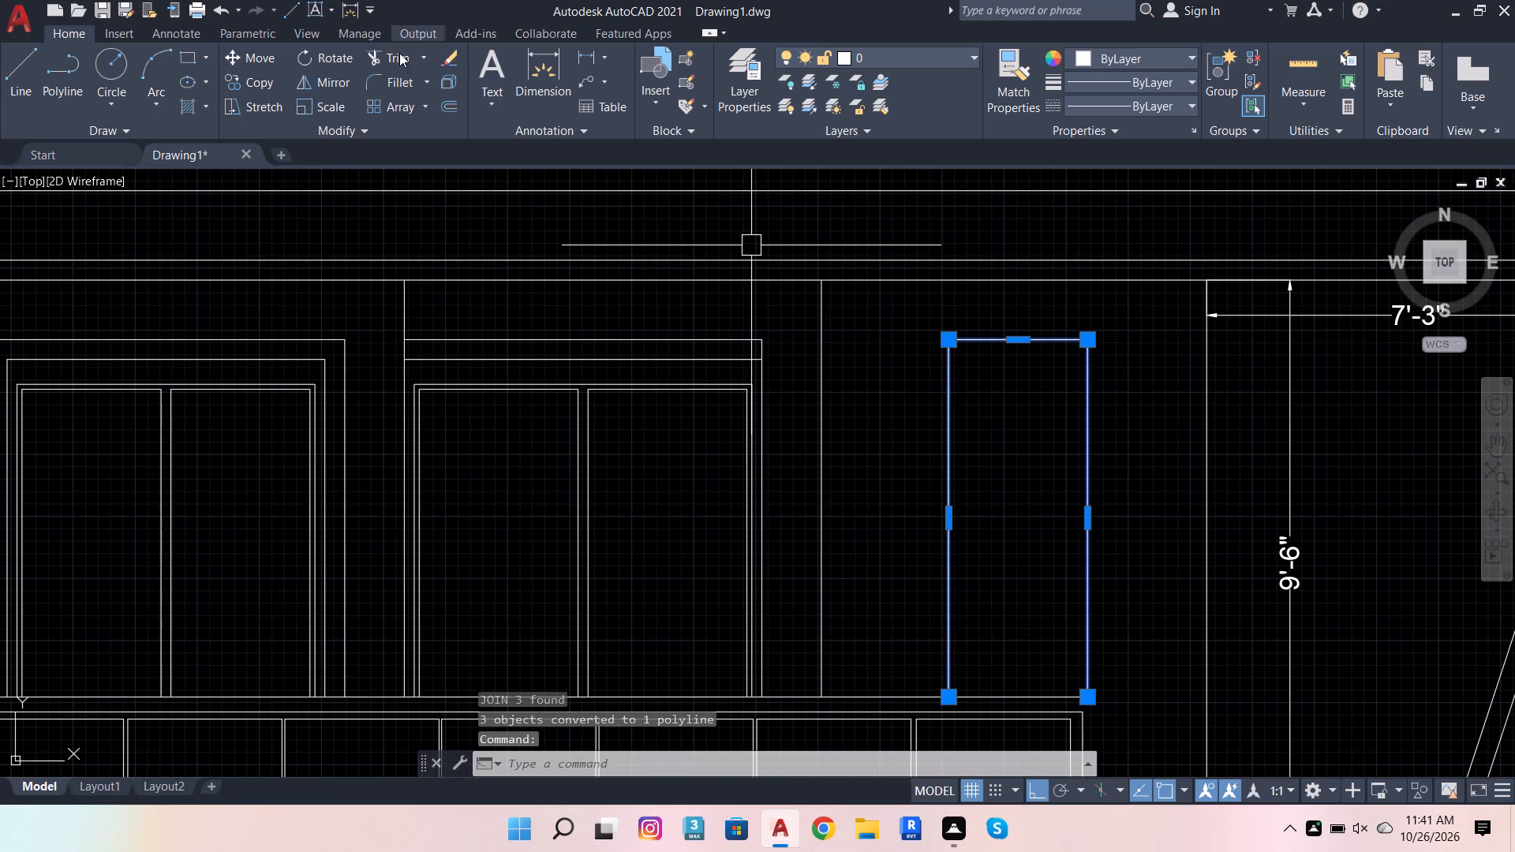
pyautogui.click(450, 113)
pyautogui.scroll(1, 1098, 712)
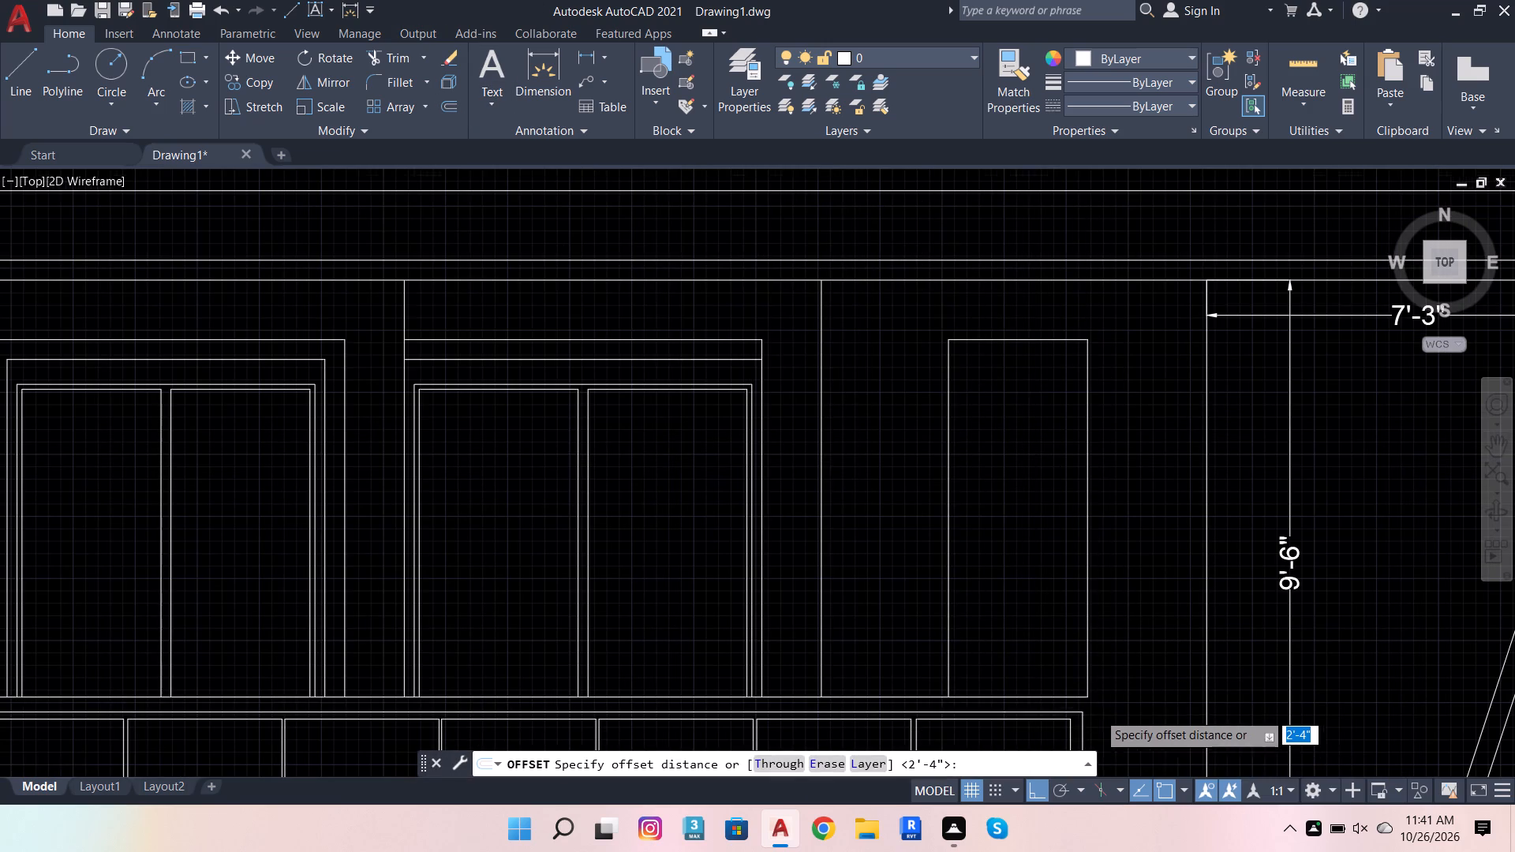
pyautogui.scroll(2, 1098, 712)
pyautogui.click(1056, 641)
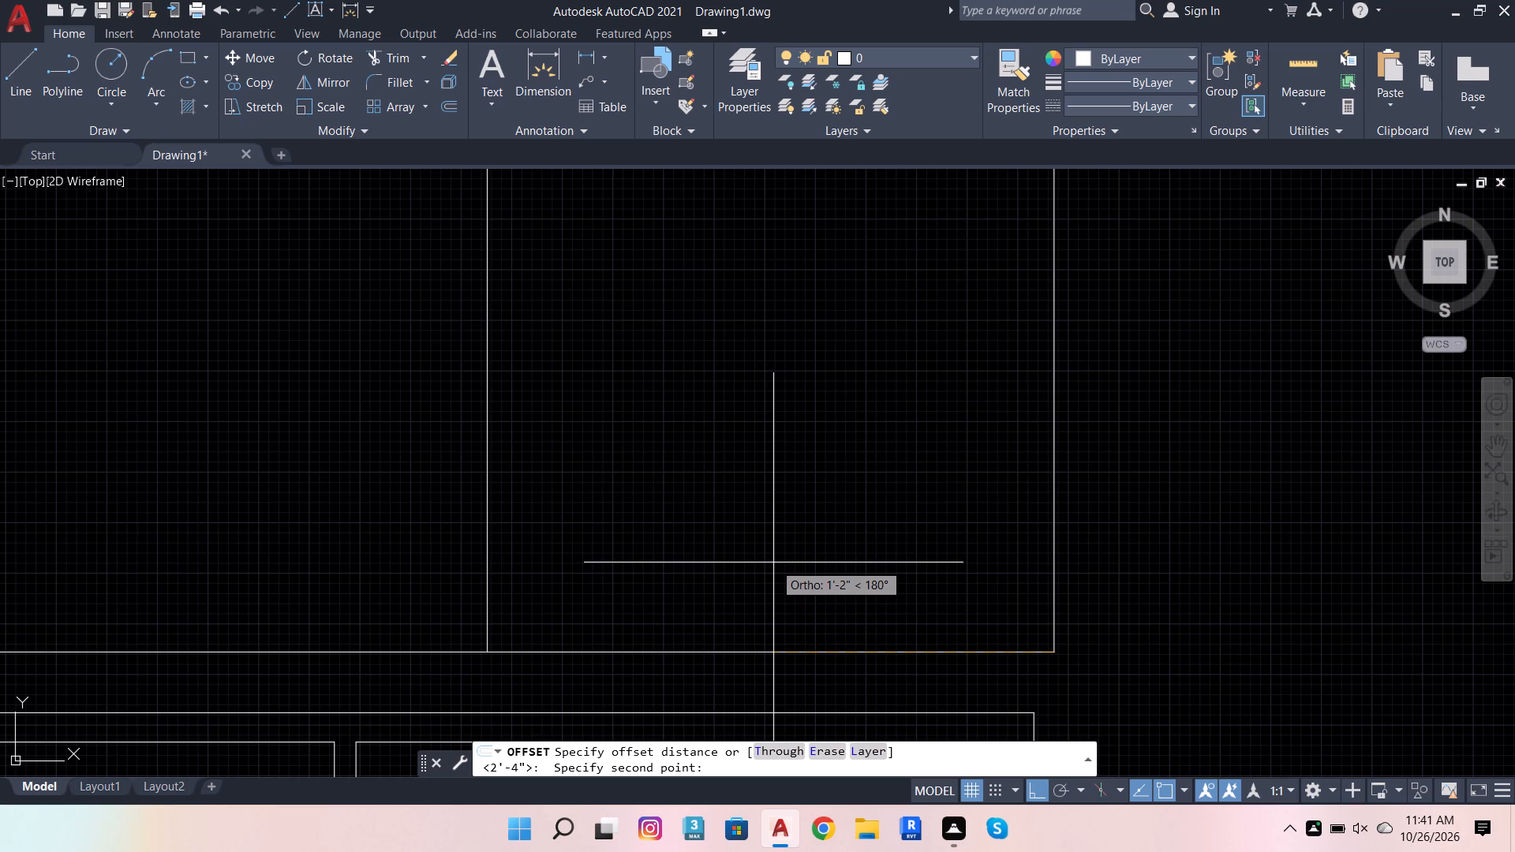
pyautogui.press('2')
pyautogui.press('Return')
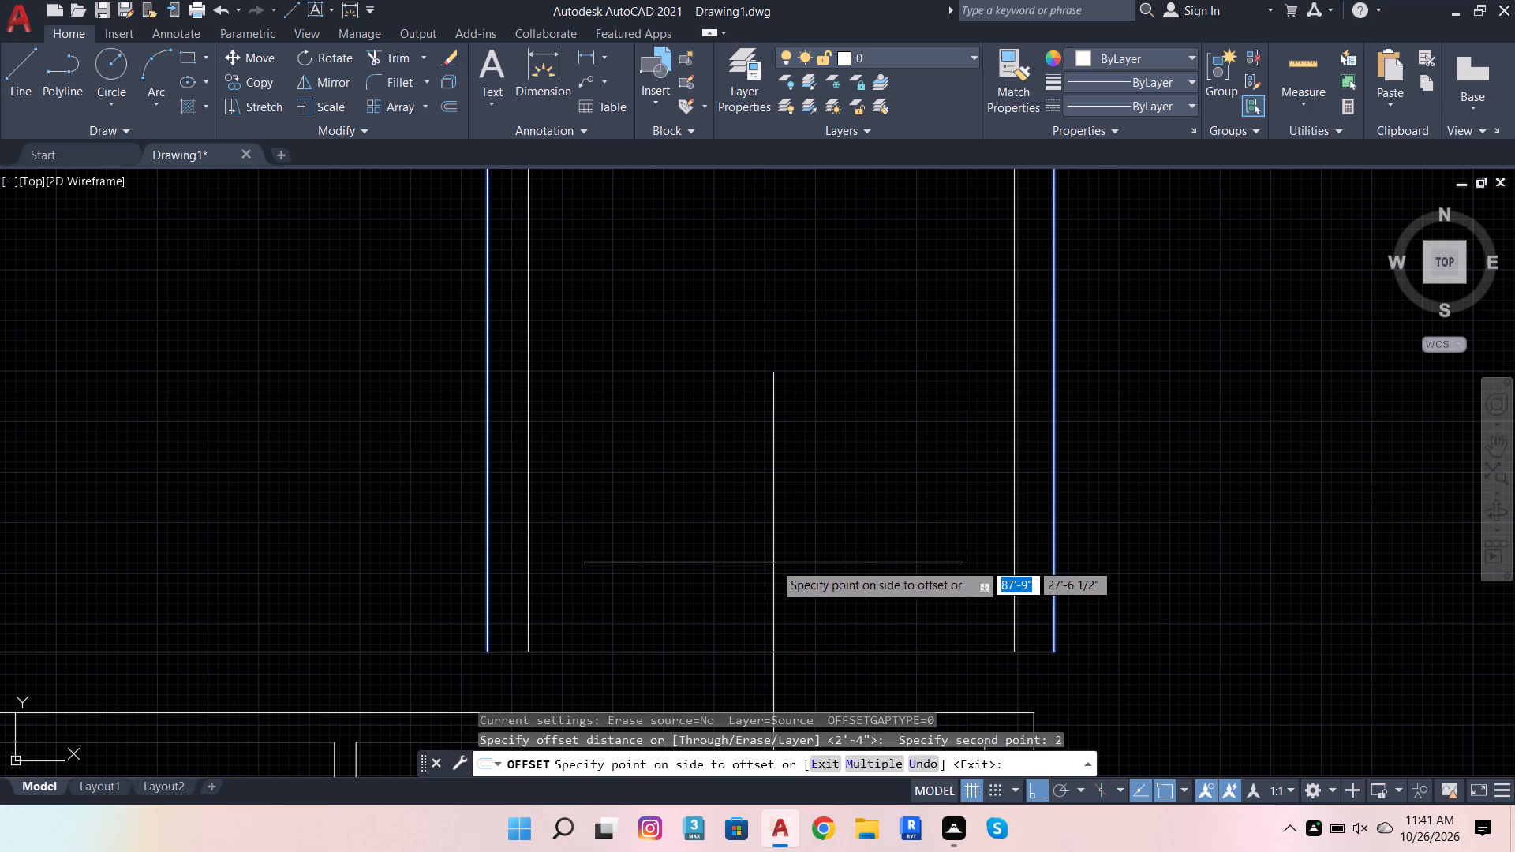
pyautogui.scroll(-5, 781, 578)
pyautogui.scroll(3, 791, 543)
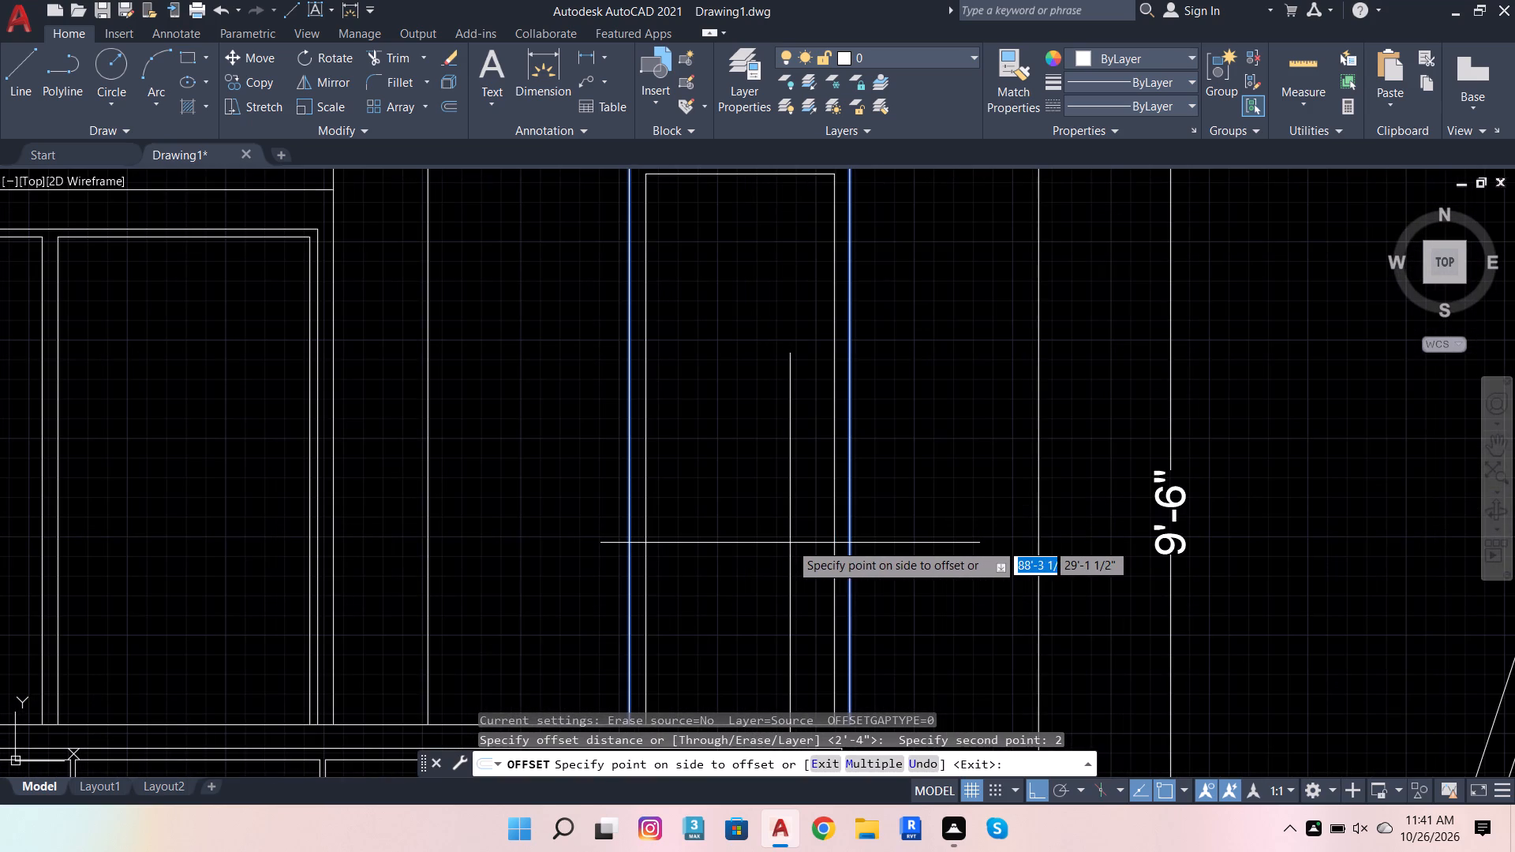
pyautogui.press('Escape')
# Offset the narrow opening's outline polyline 1" inward.
pyautogui.click(847, 561)
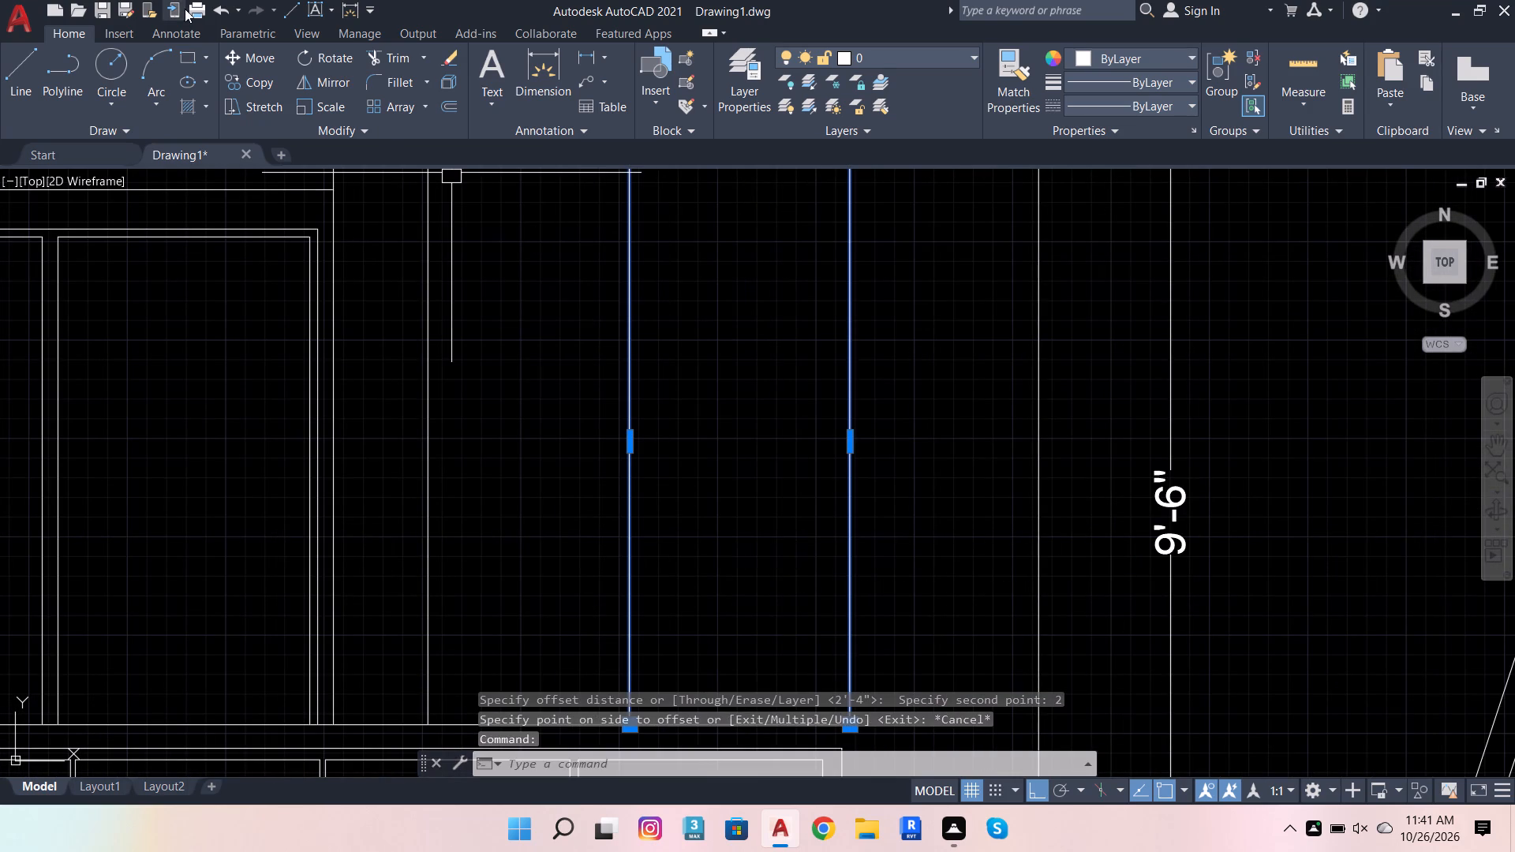
pyautogui.click(461, 104)
pyautogui.scroll(-3, 683, 224)
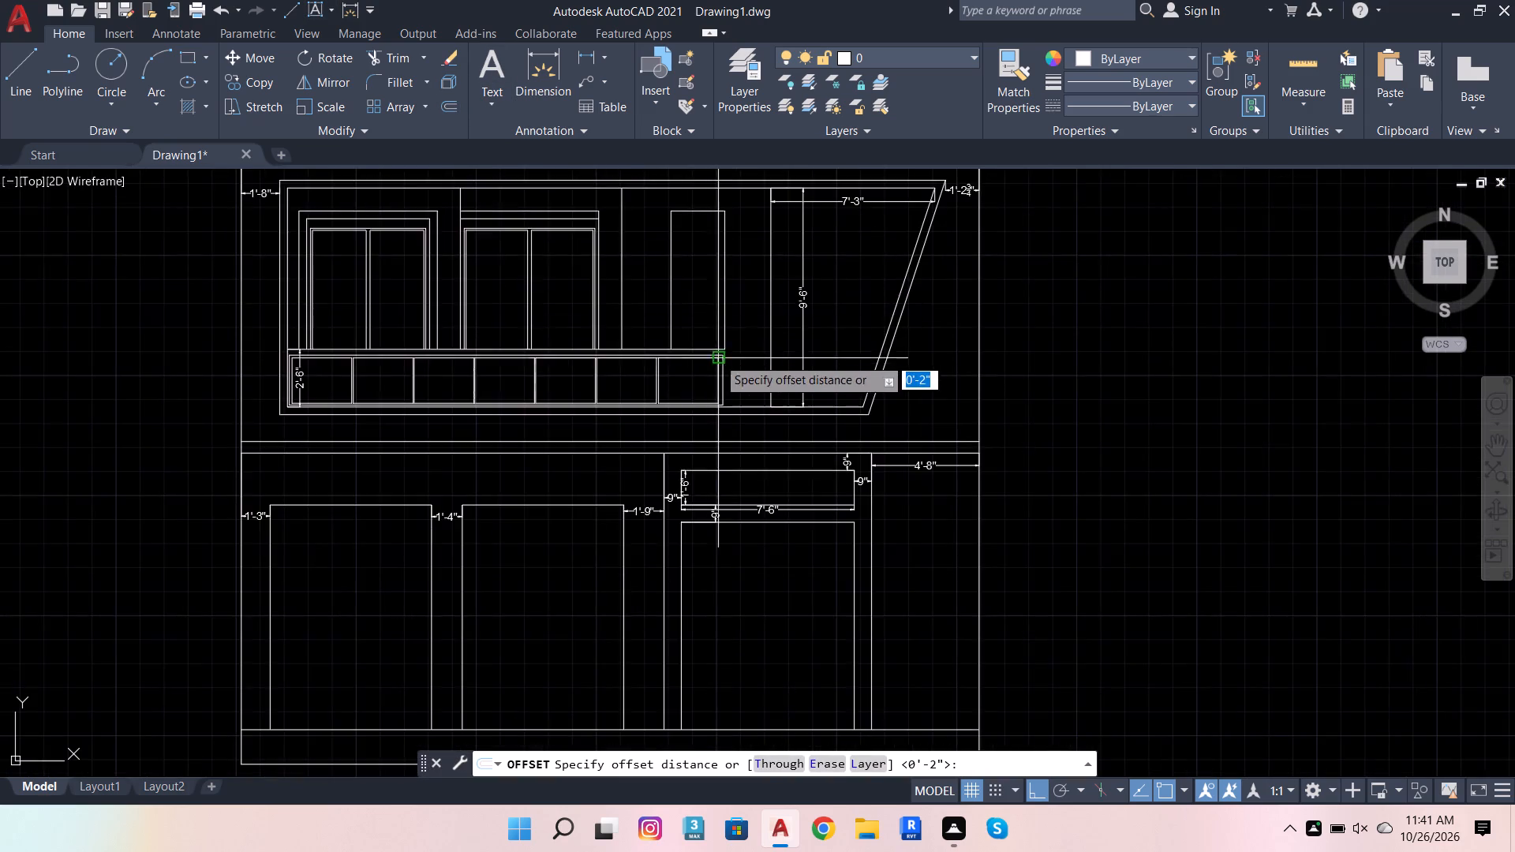
pyautogui.scroll(3, 717, 357)
pyautogui.click(733, 318)
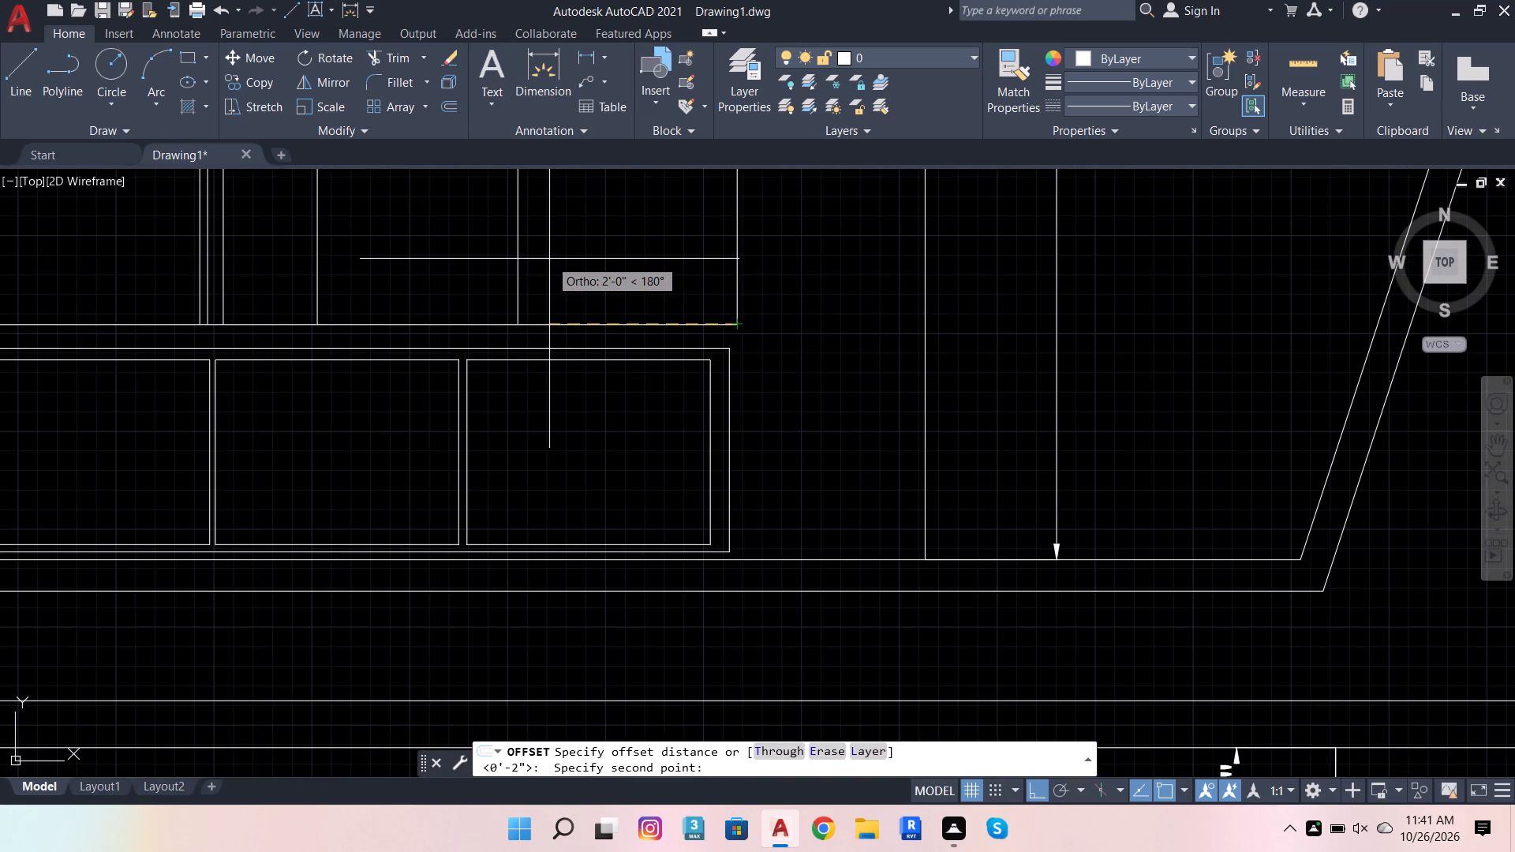
pyautogui.press('1')
pyautogui.press('Return')
pyautogui.click(549, 259)
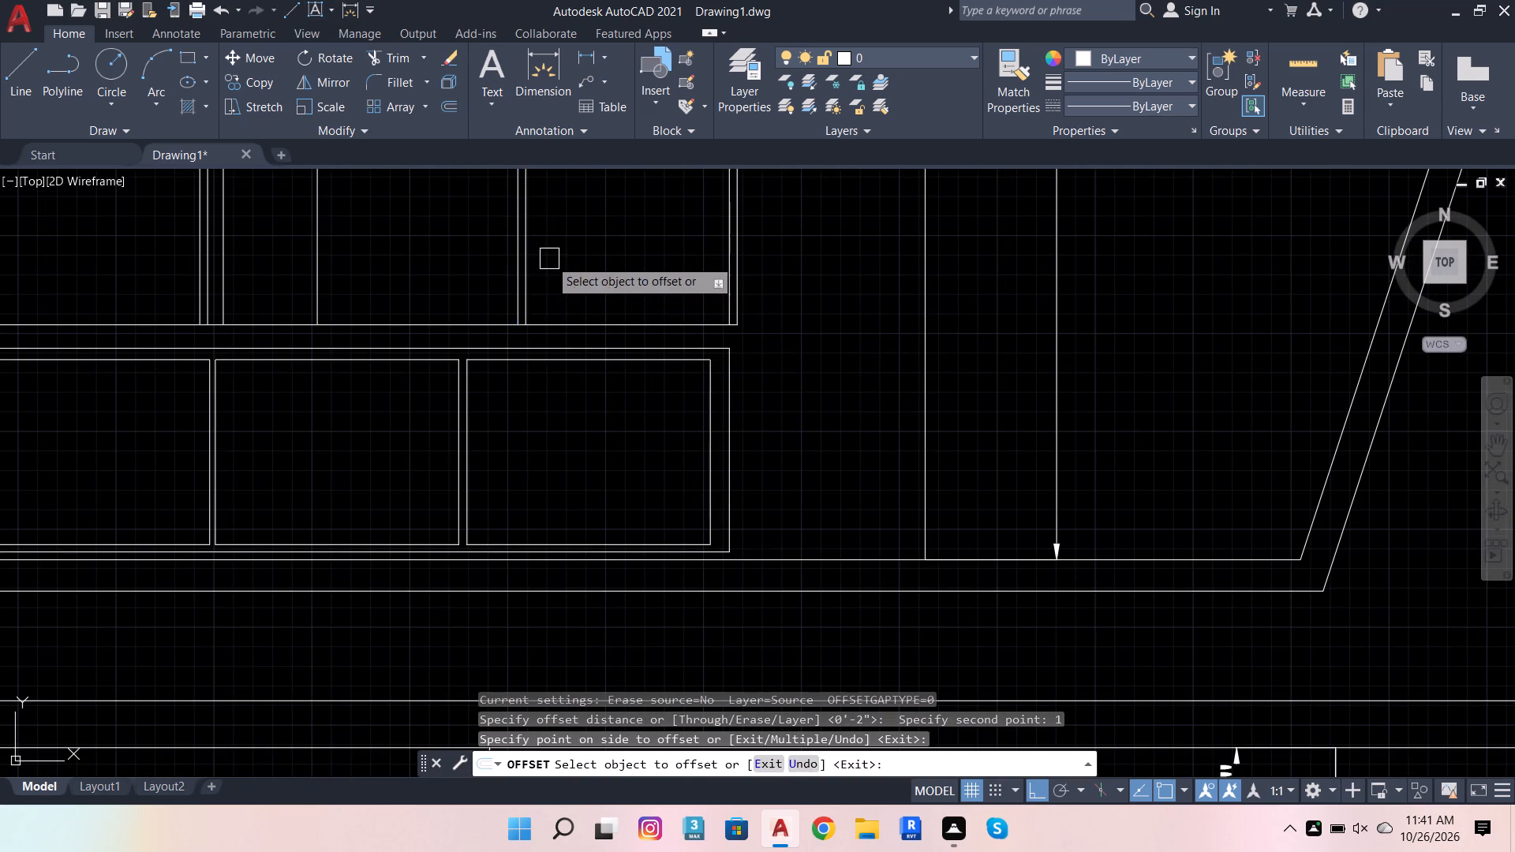
# Offset the narrow opening's inner outline a further 4" inward to form the innermost frame.
pyautogui.click(444, 107)
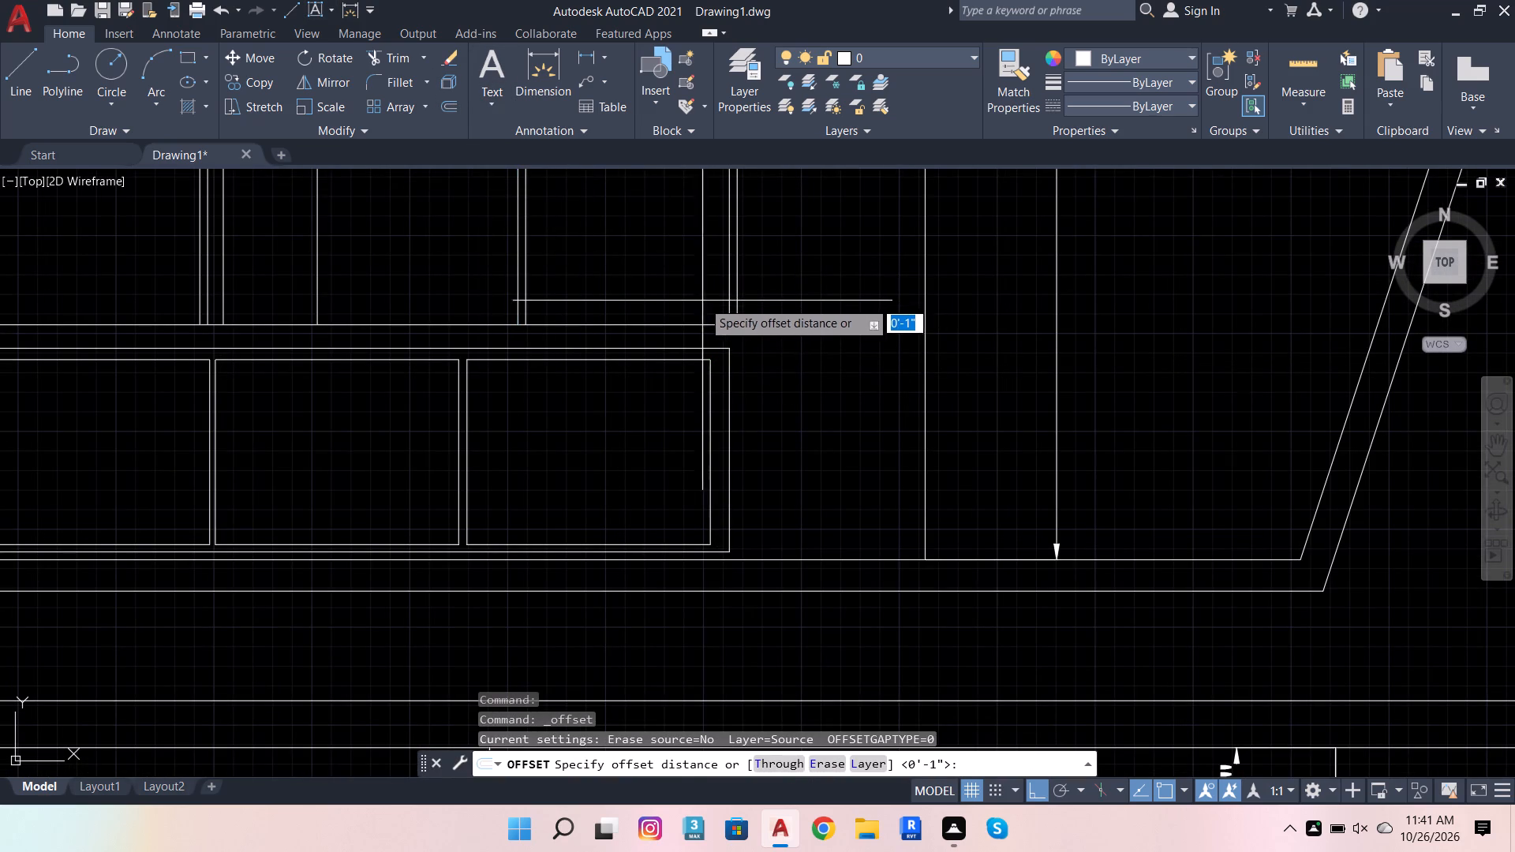
pyautogui.scroll(3, 705, 301)
pyautogui.click(780, 394)
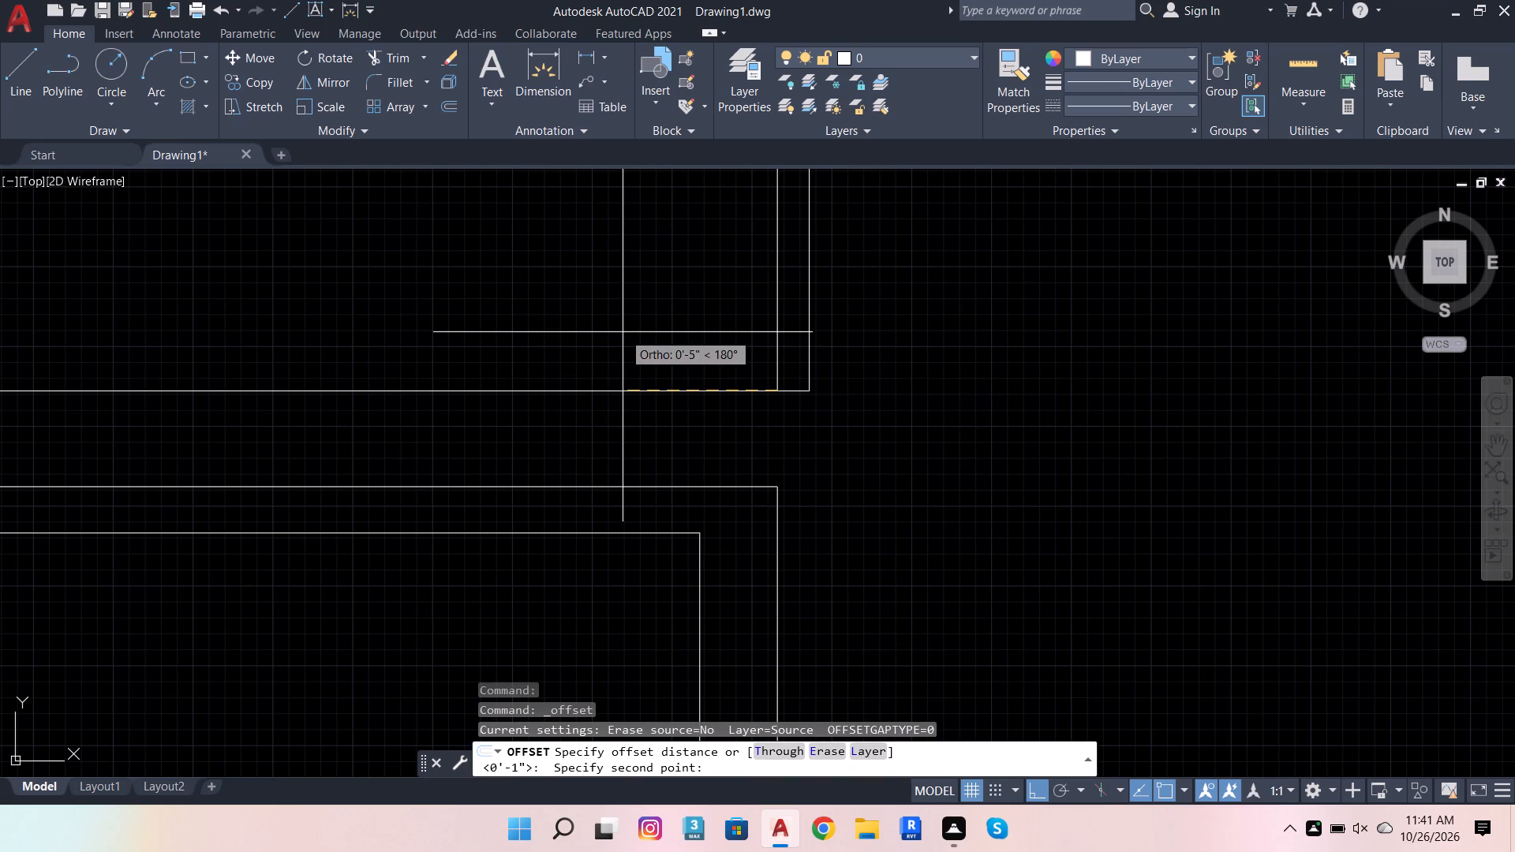
pyautogui.press('4')
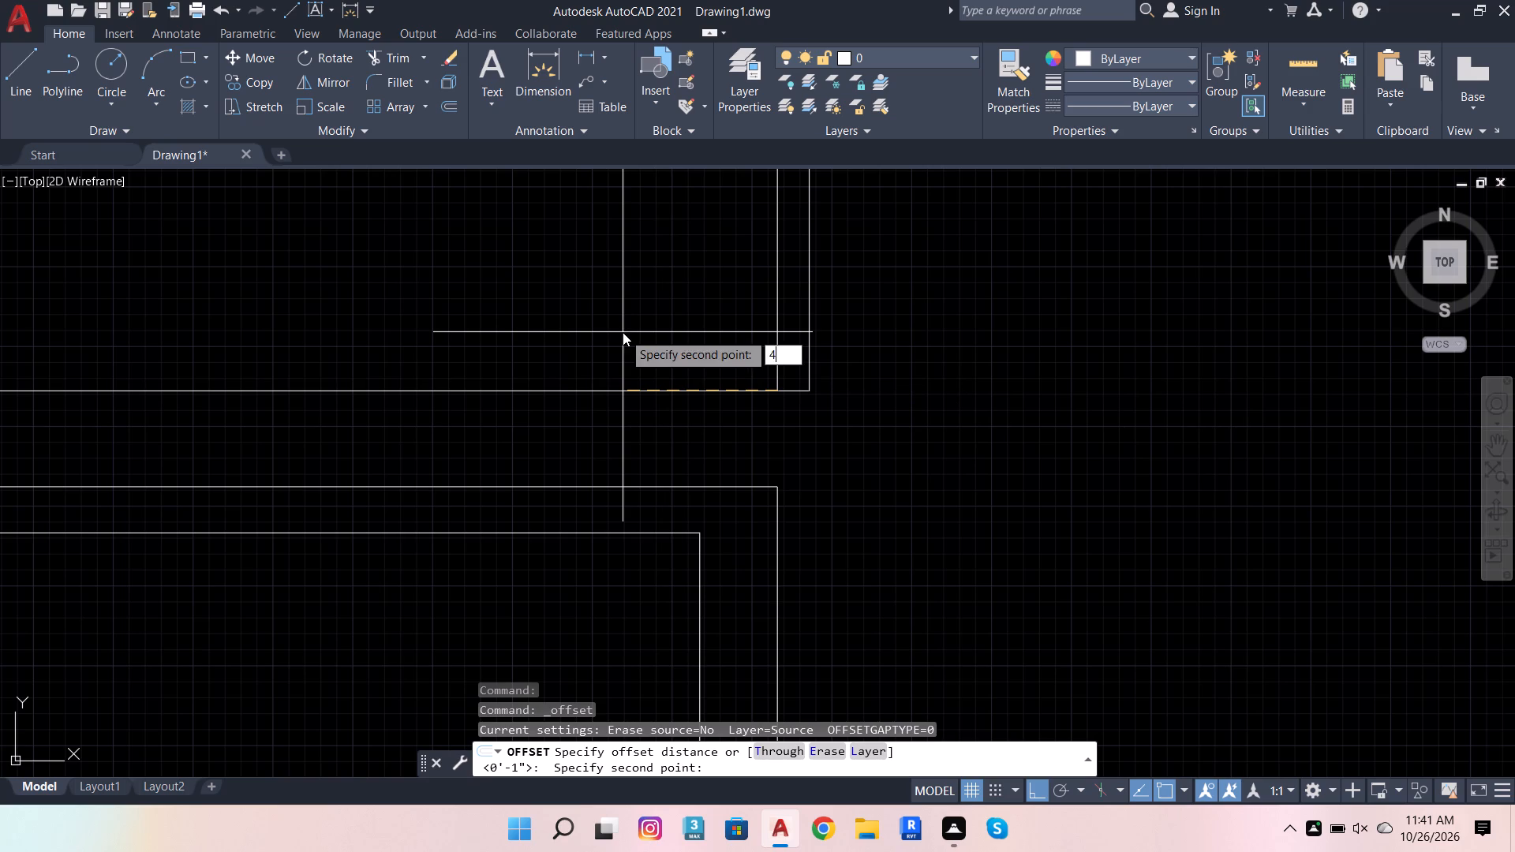
pyautogui.press('Return')
pyautogui.click(773, 309)
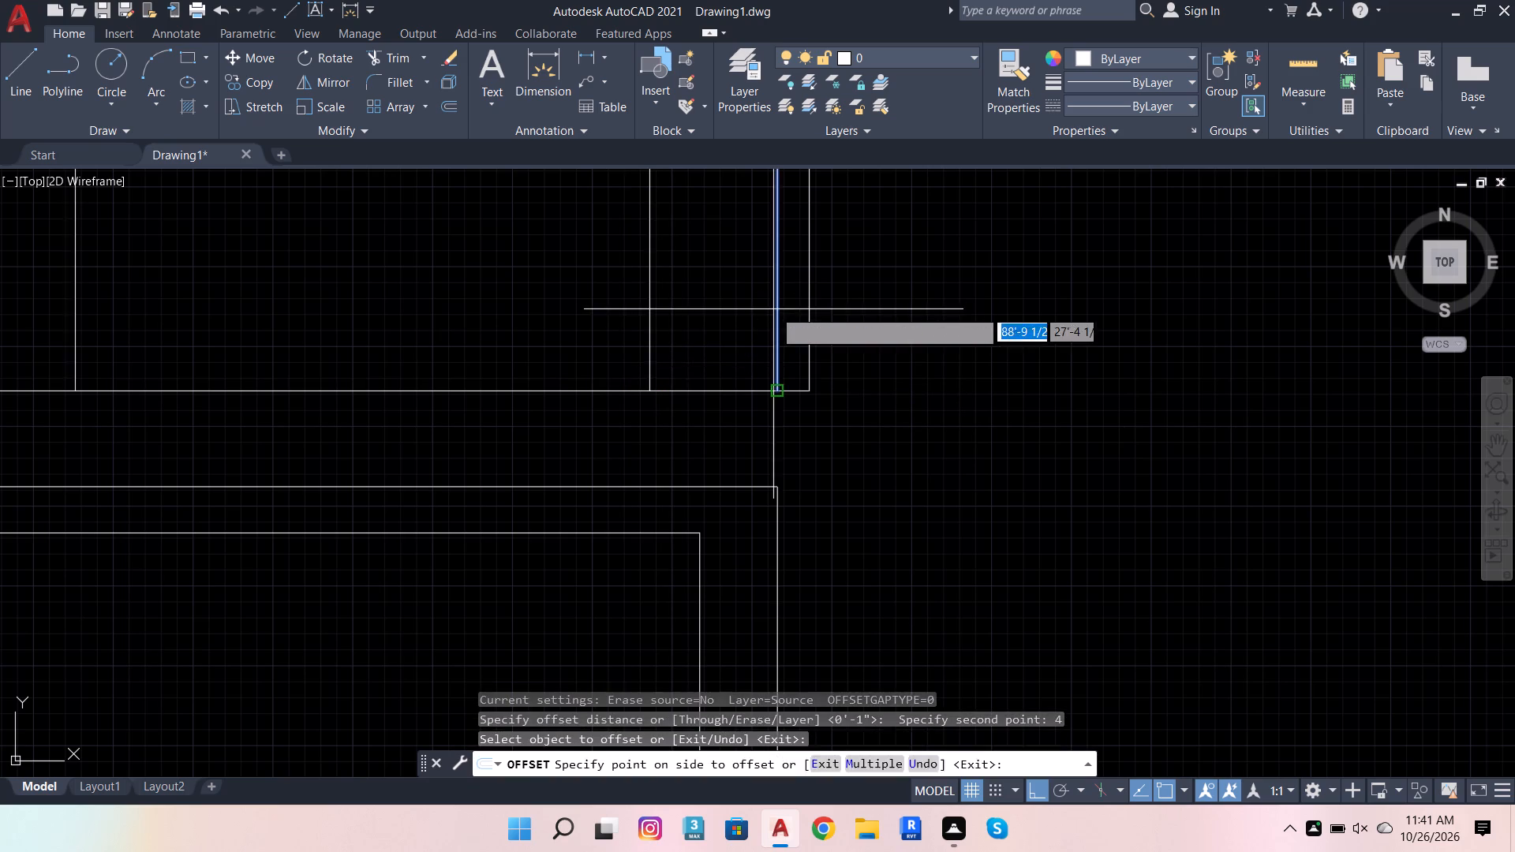
pyautogui.click(694, 305)
pyautogui.scroll(-5, 832, 391)
pyautogui.scroll(-1, 873, 453)
pyautogui.scroll(3, 851, 271)
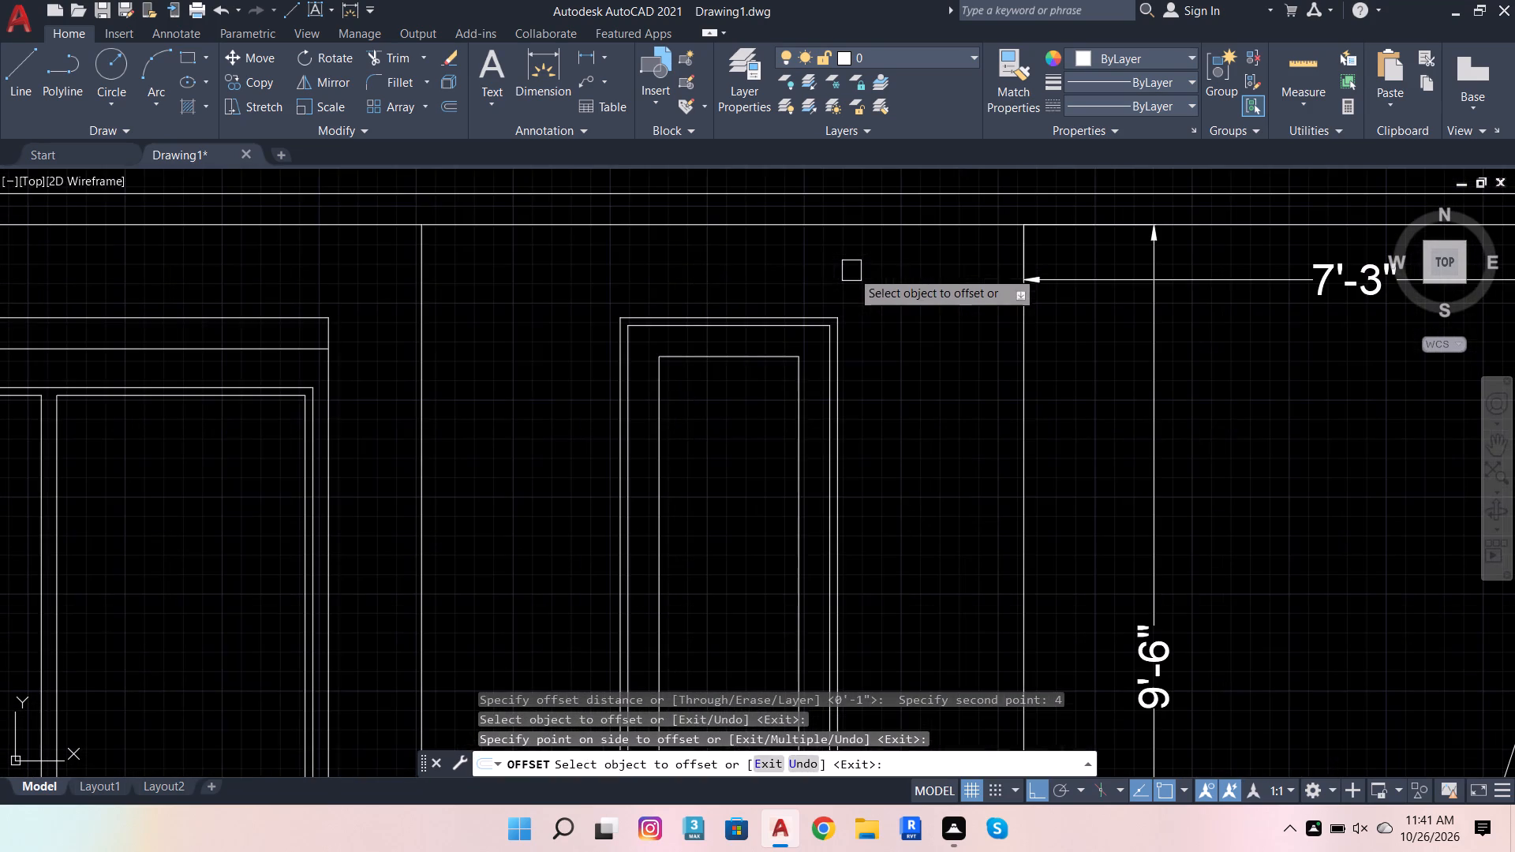
pyautogui.press('Escape')
# Draw diagonal mitre lines at both top corners of the narrow opening, running from the innermost frame corners through the middle to the outer corners.
pyautogui.click(24, 62)
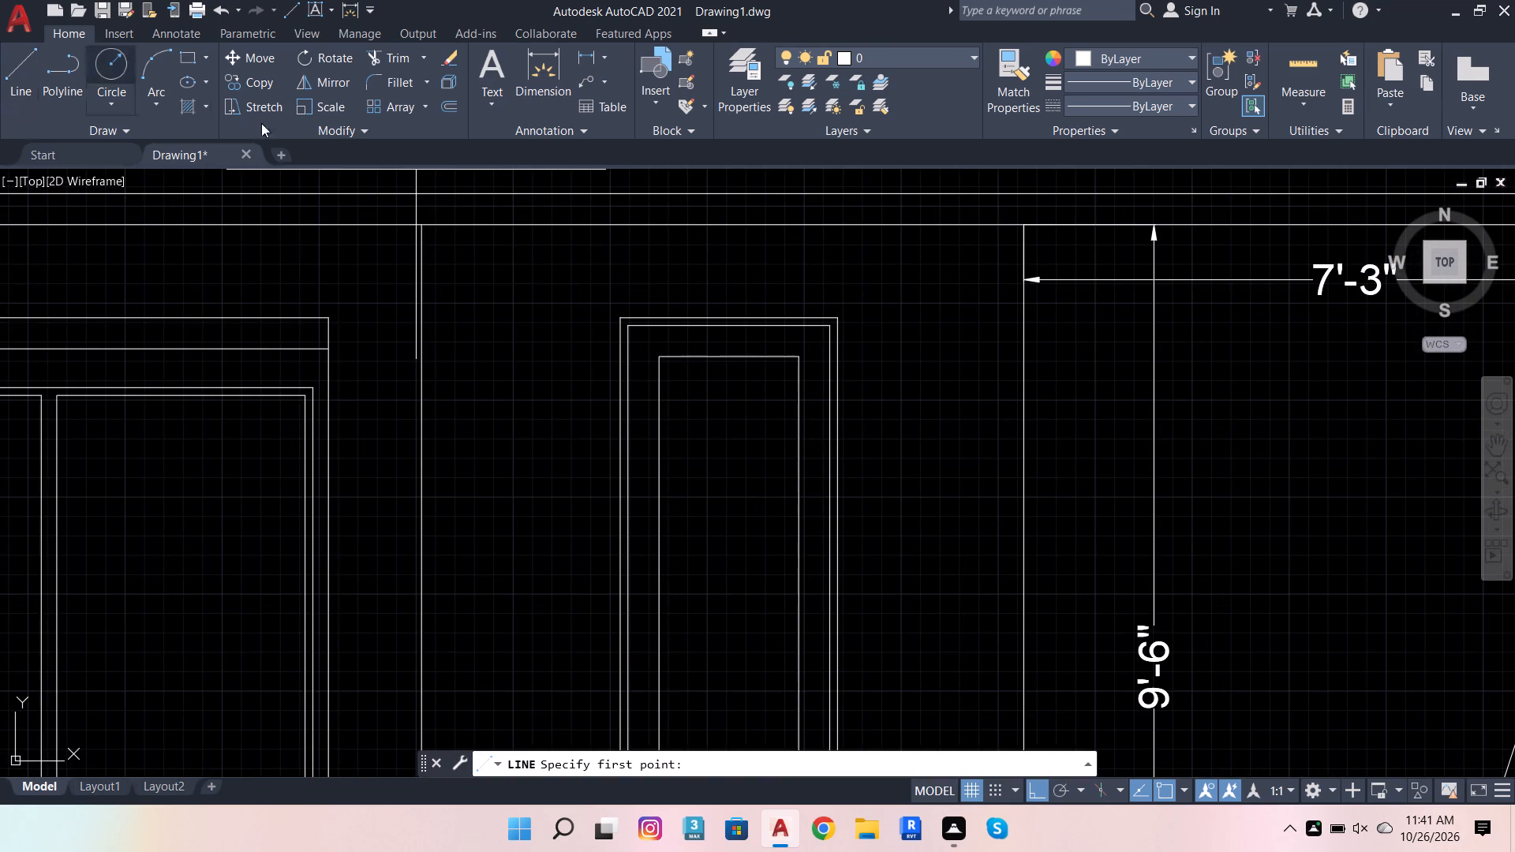
pyautogui.scroll(2, 666, 338)
pyautogui.click(647, 388)
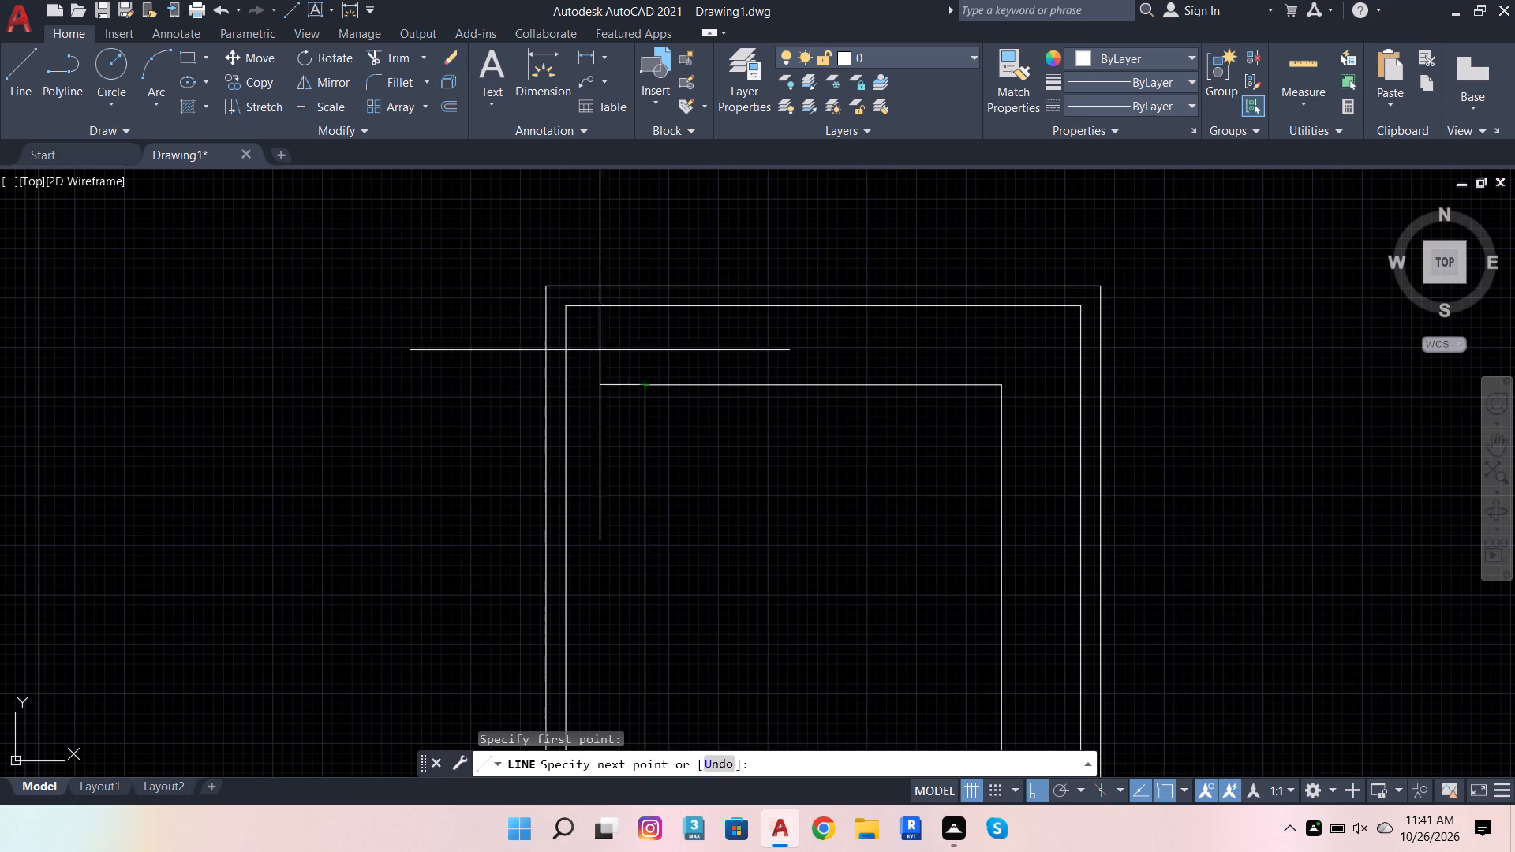
pyautogui.click(567, 311)
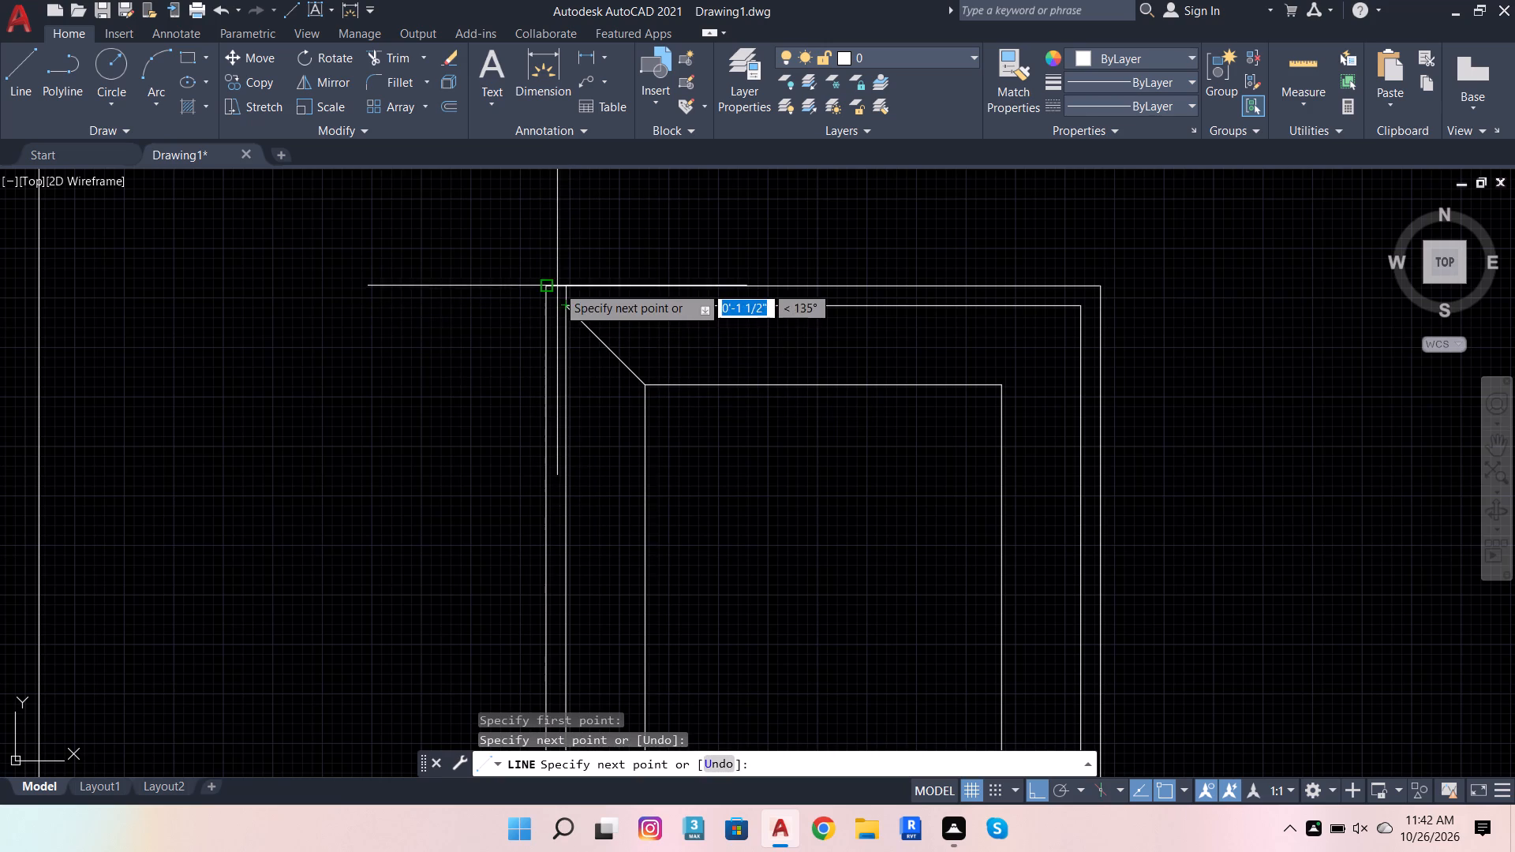
pyautogui.click(547, 288)
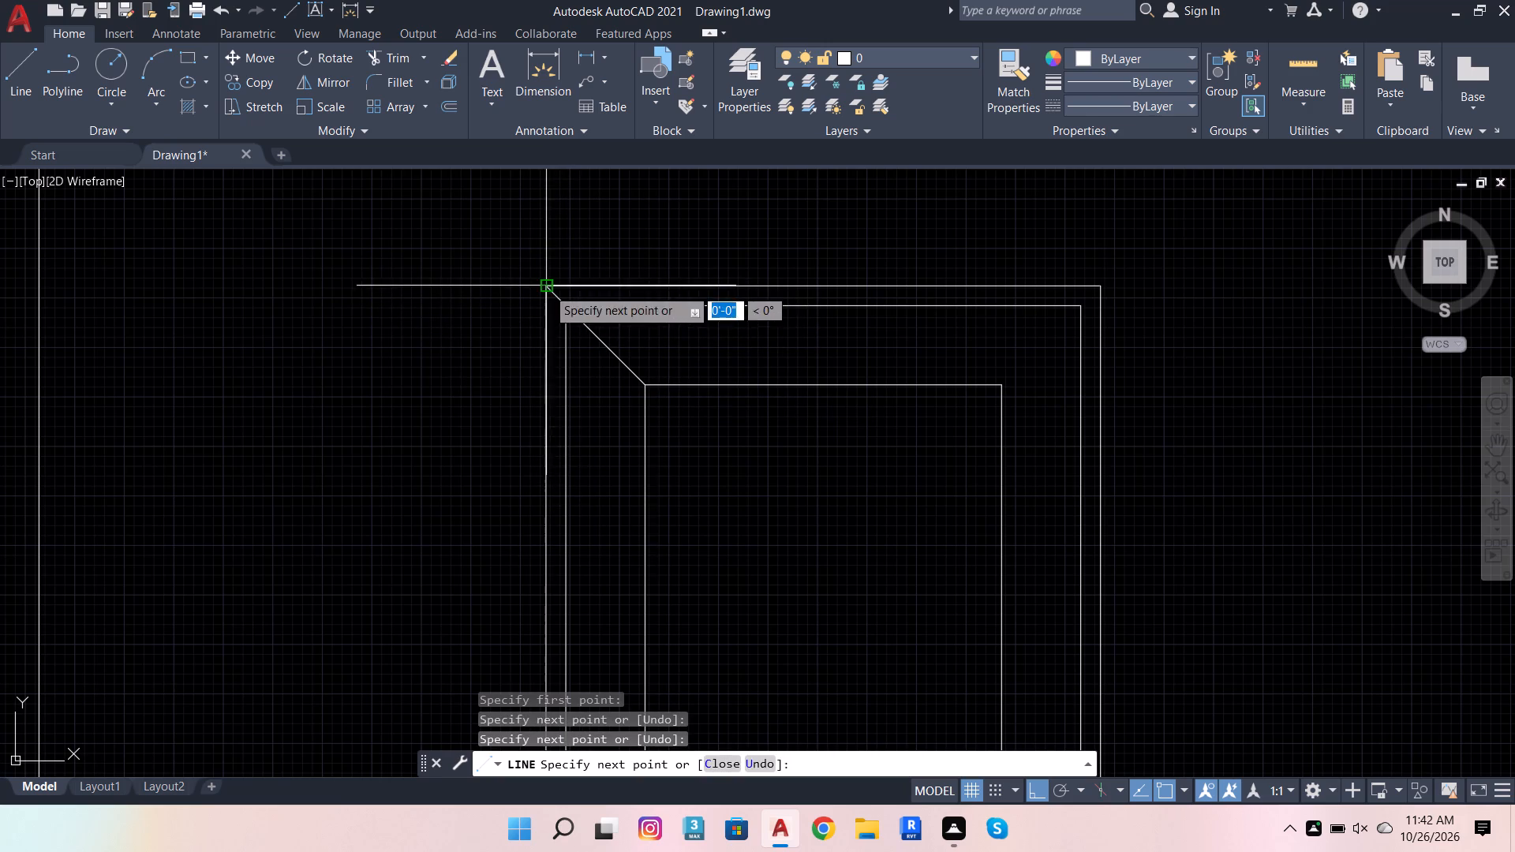
pyautogui.press('Escape')
pyautogui.press('space')
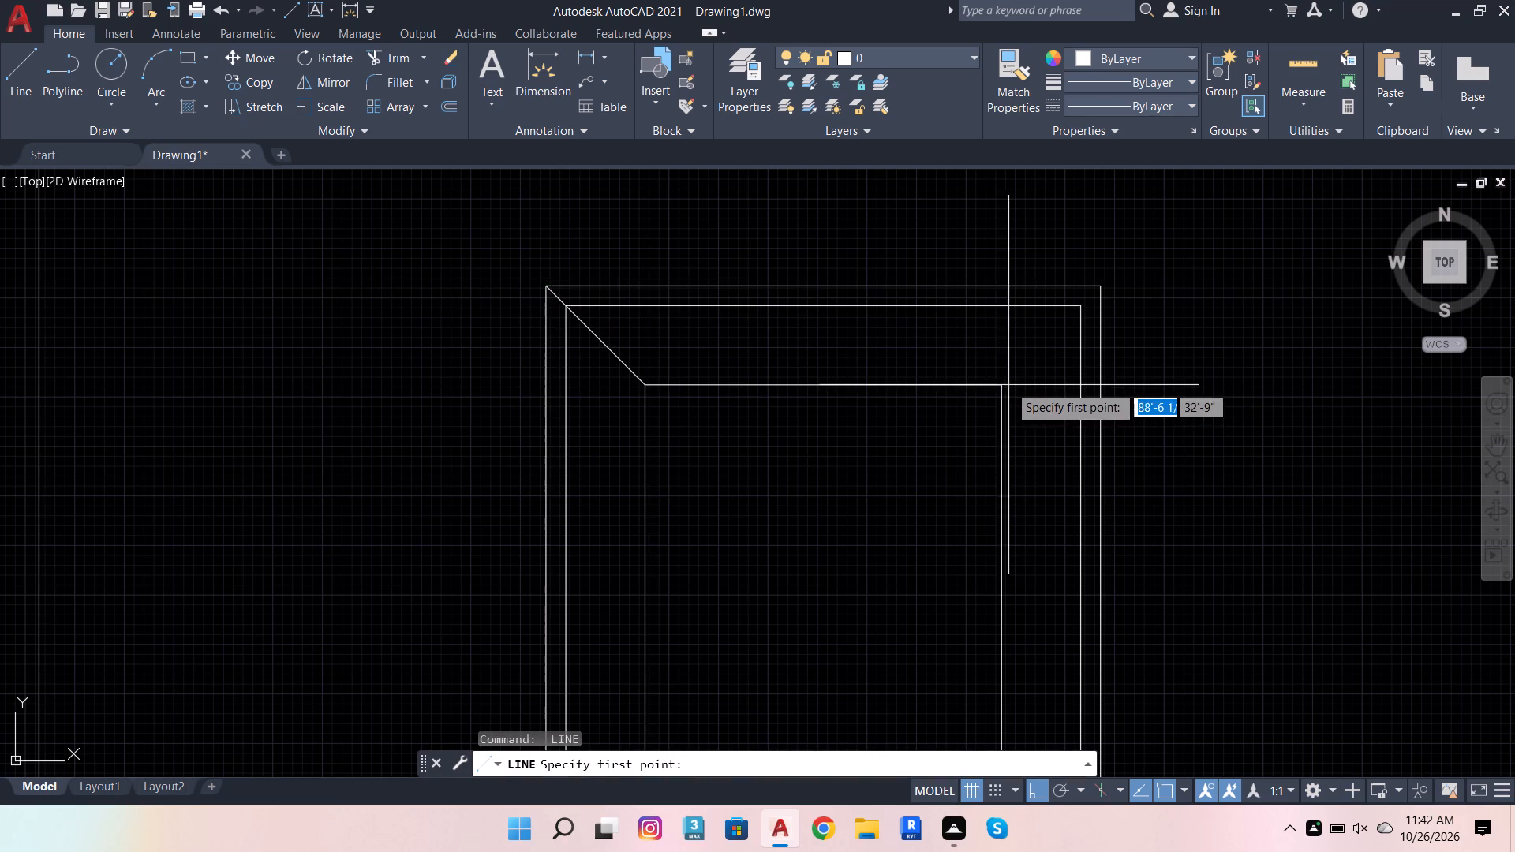
pyautogui.click(1001, 387)
pyautogui.click(1076, 311)
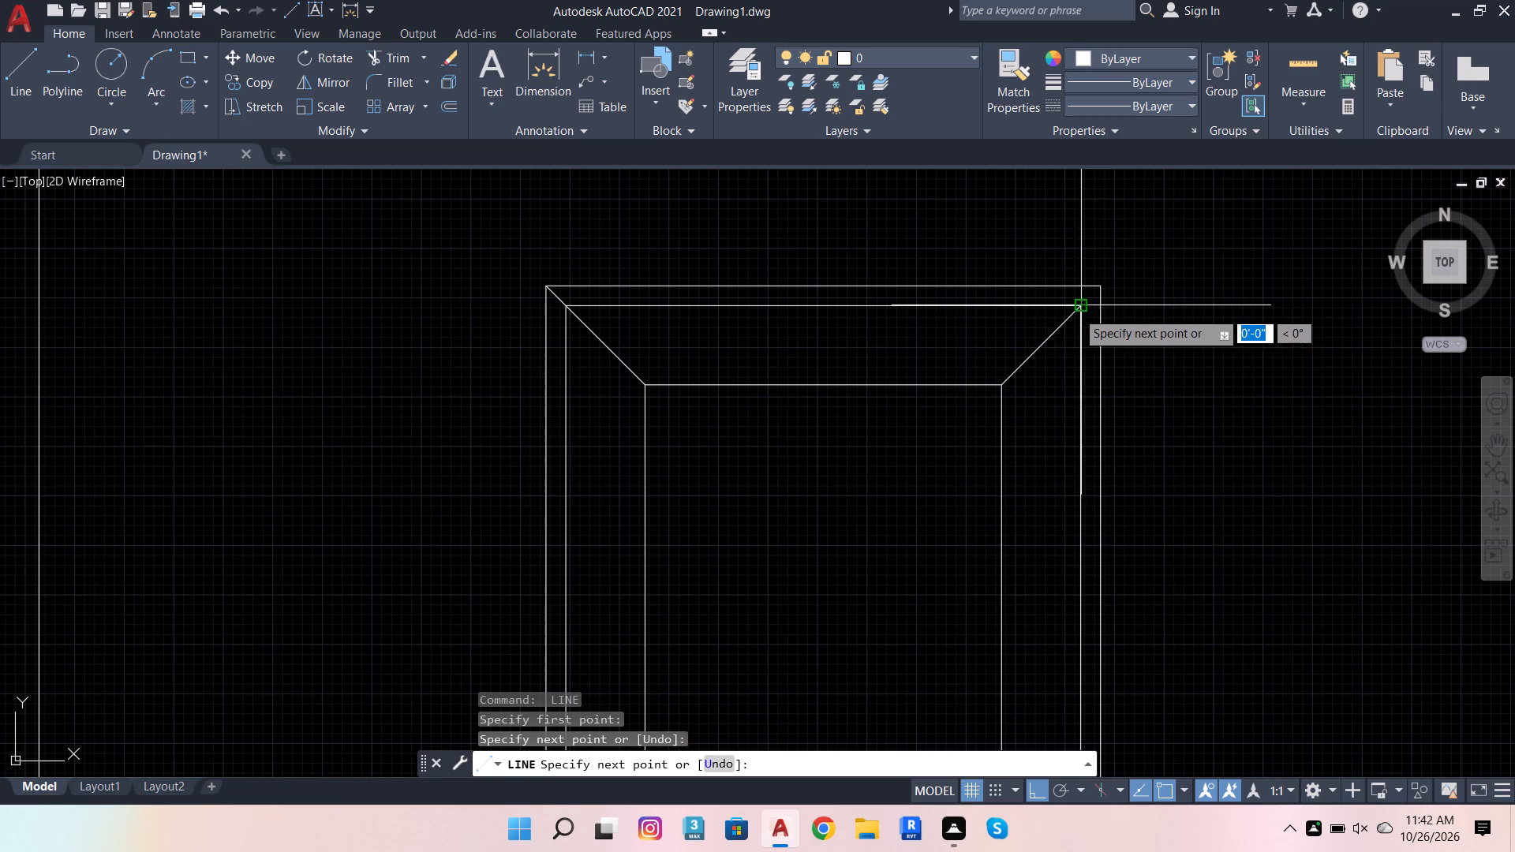
pyautogui.click(1101, 289)
pyautogui.press('space')
pyautogui.scroll(-3, 1158, 245)
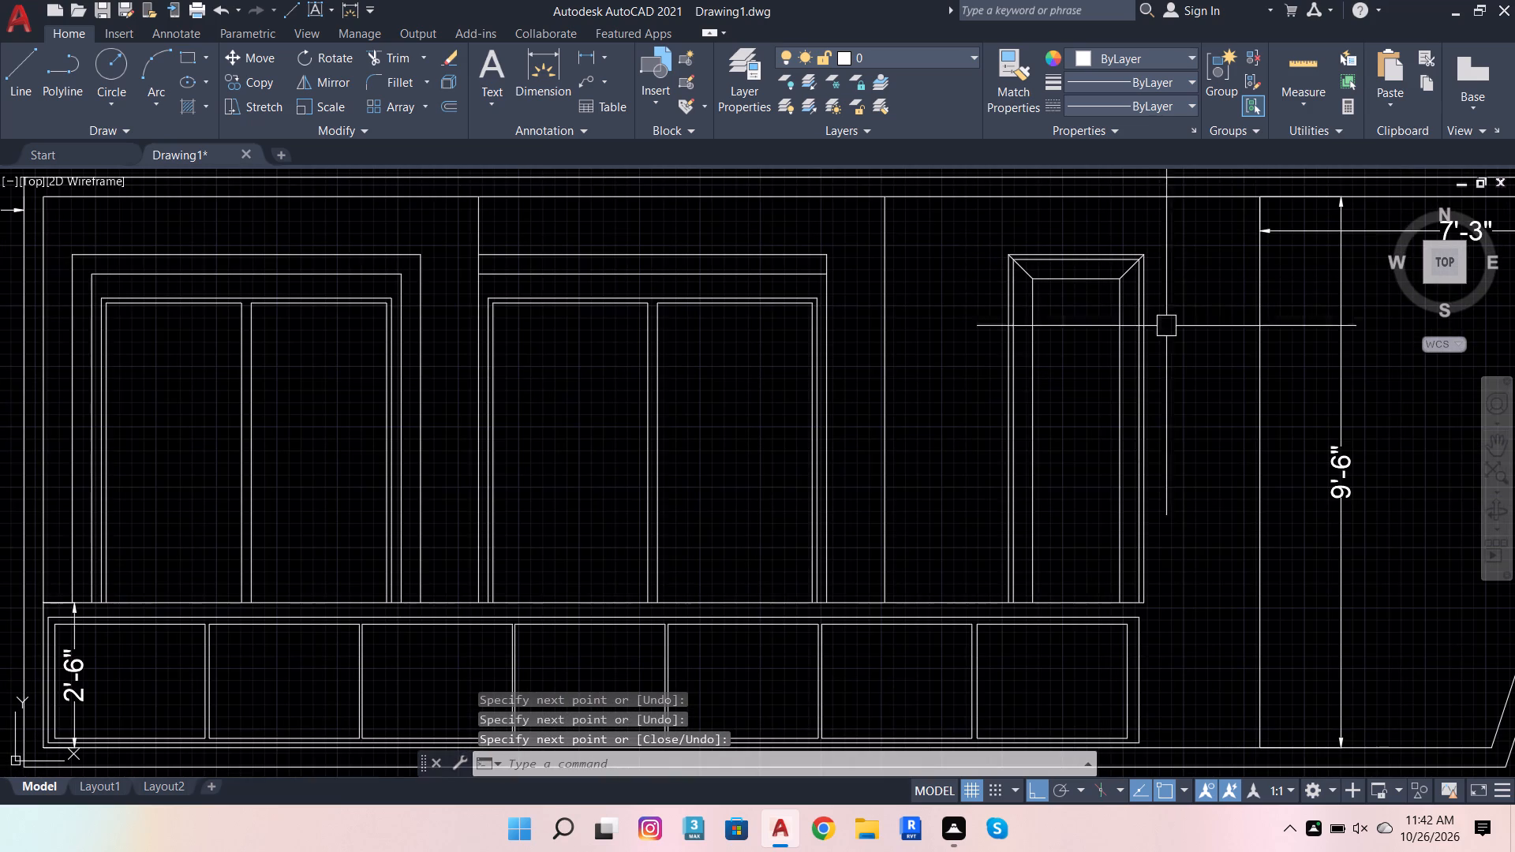
# Draw a vertical line from the narrow opening's lower right outer corner down past the base line below the panel row.
pyautogui.click(15, 64)
pyautogui.scroll(-3, 661, 331)
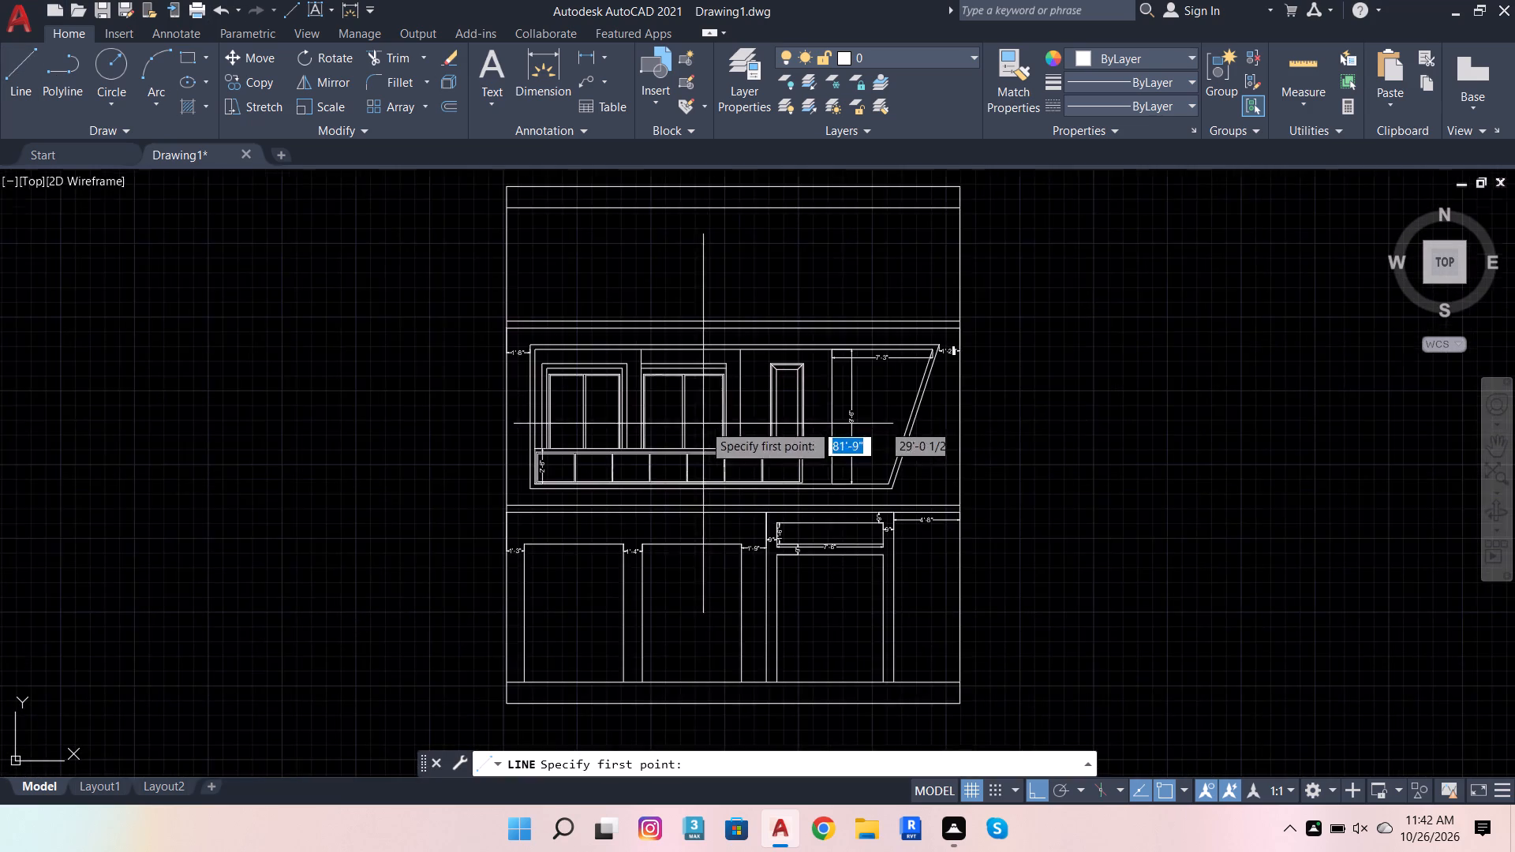
pyautogui.scroll(2, 879, 434)
pyautogui.scroll(5, 692, 473)
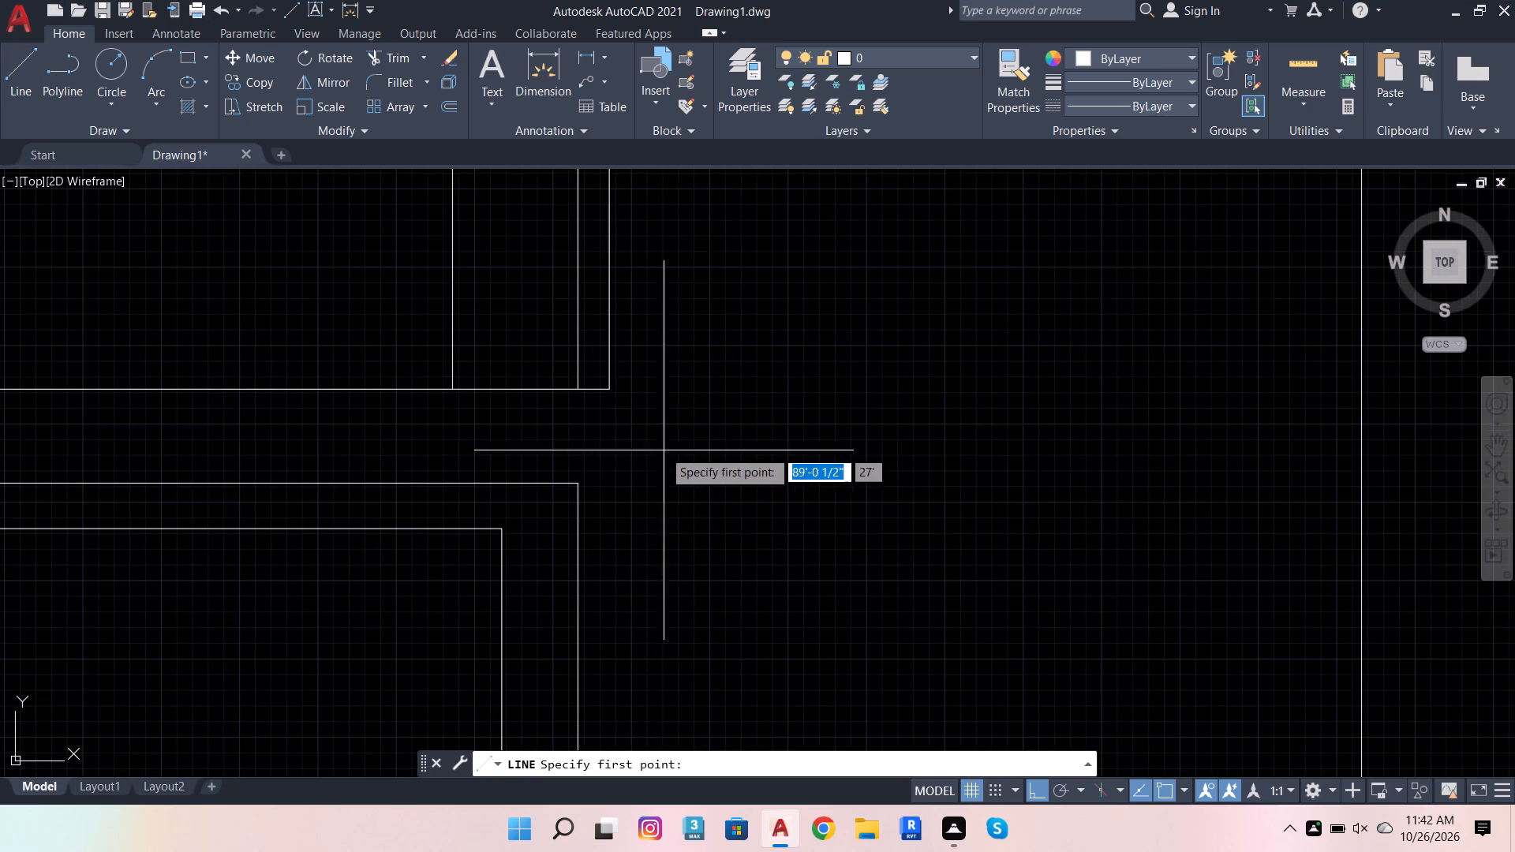
pyautogui.click(615, 393)
pyautogui.scroll(-5, 693, 390)
pyautogui.scroll(3, 690, 477)
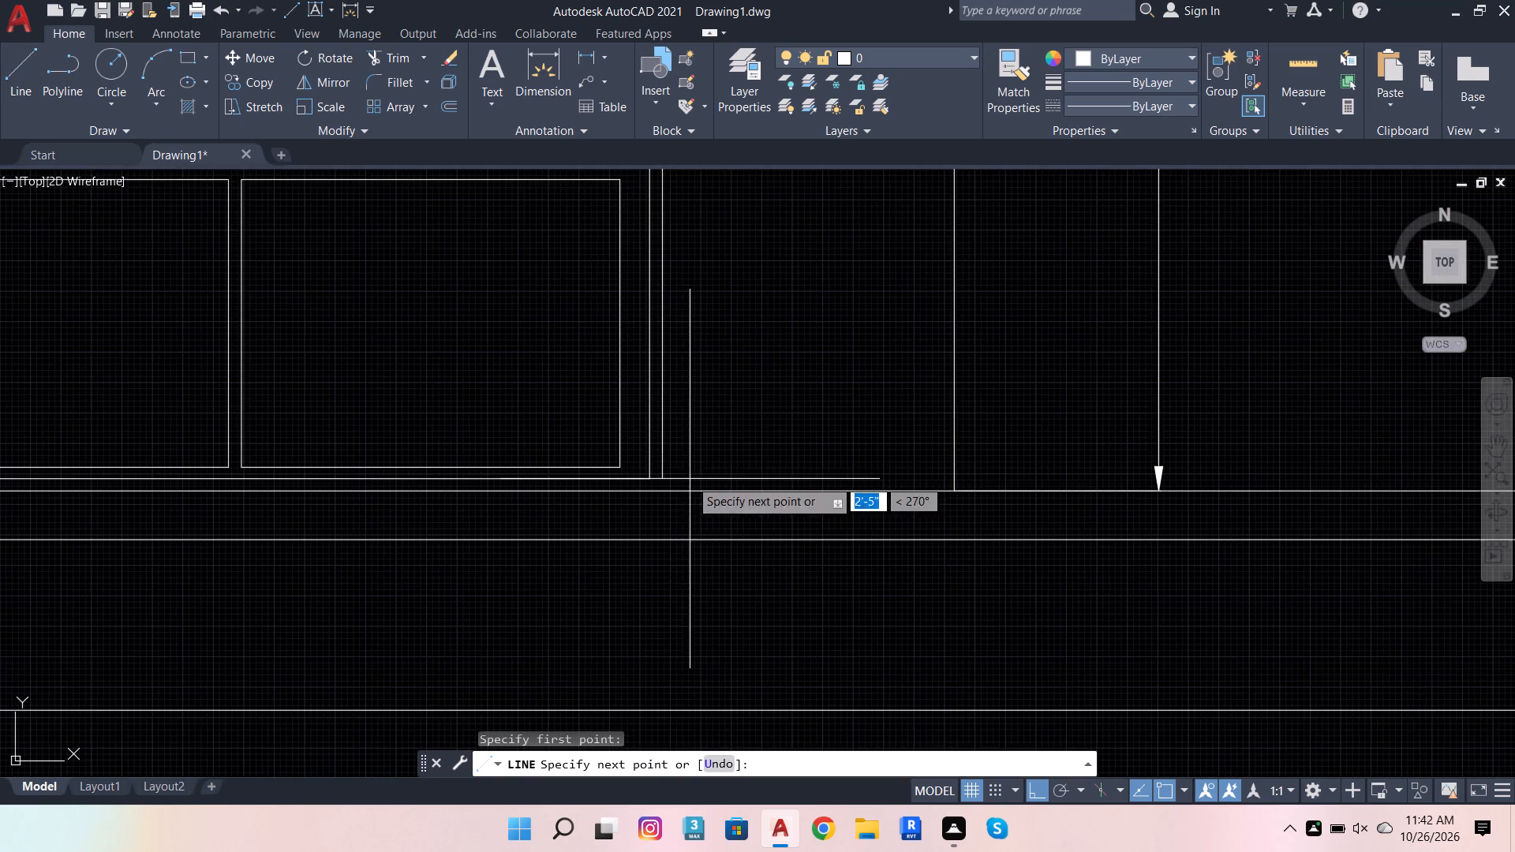
pyautogui.scroll(3, 674, 512)
pyautogui.click(673, 513)
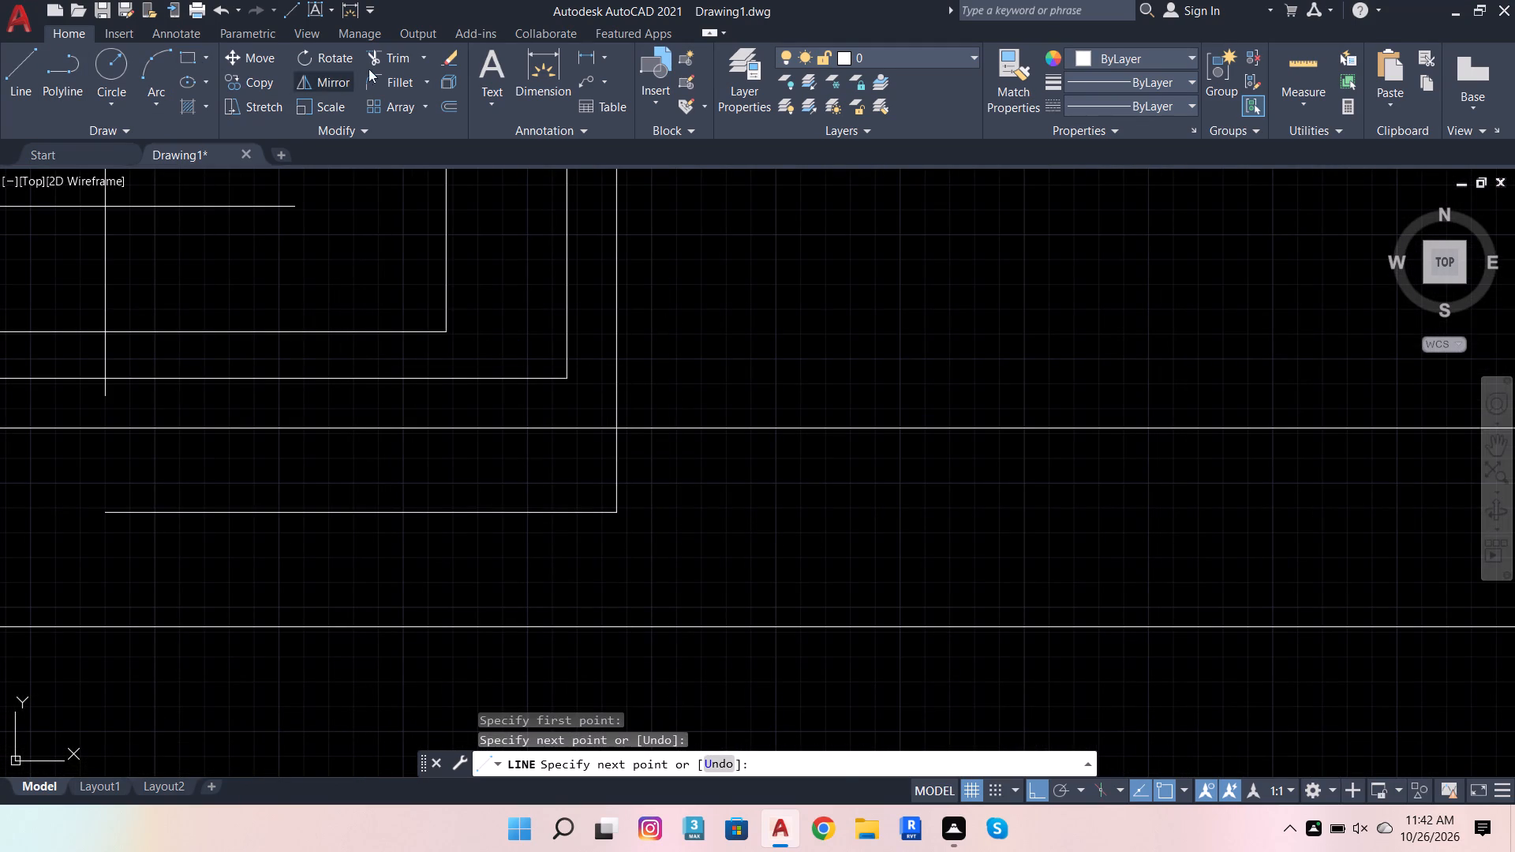
# Trim the new vertical line where it runs below the base line under the panel row.
pyautogui.click(391, 61)
pyautogui.moveTo(601, 489); pyautogui.dragTo(613, 496)
pyautogui.scroll(-1, 647, 550)
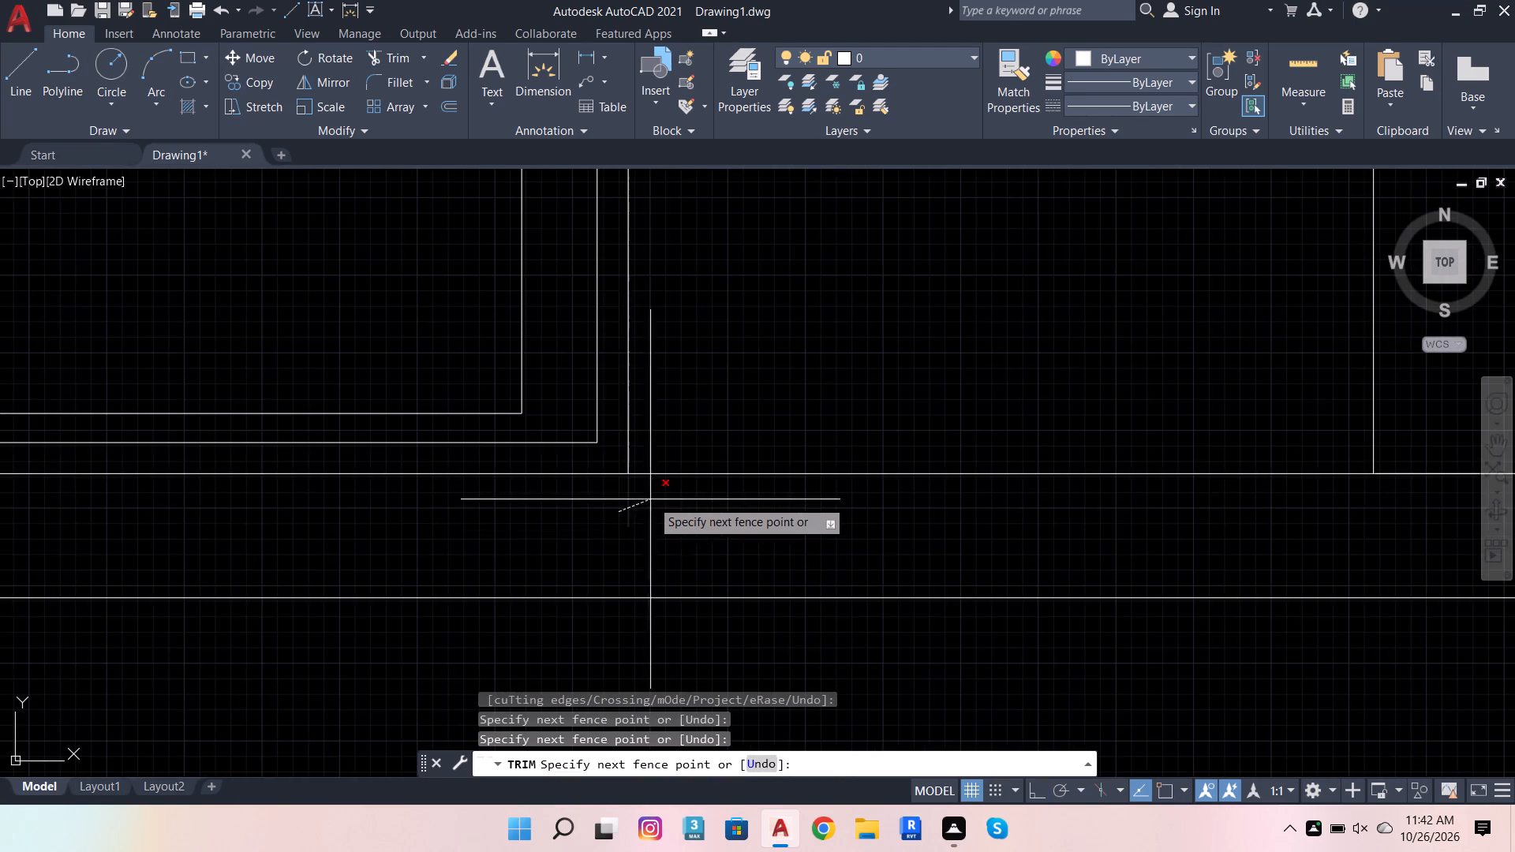
pyautogui.scroll(2, 652, 499)
pyautogui.click(653, 500)
pyautogui.scroll(-5, 660, 564)
pyautogui.scroll(-4, 754, 511)
pyautogui.press('Escape')
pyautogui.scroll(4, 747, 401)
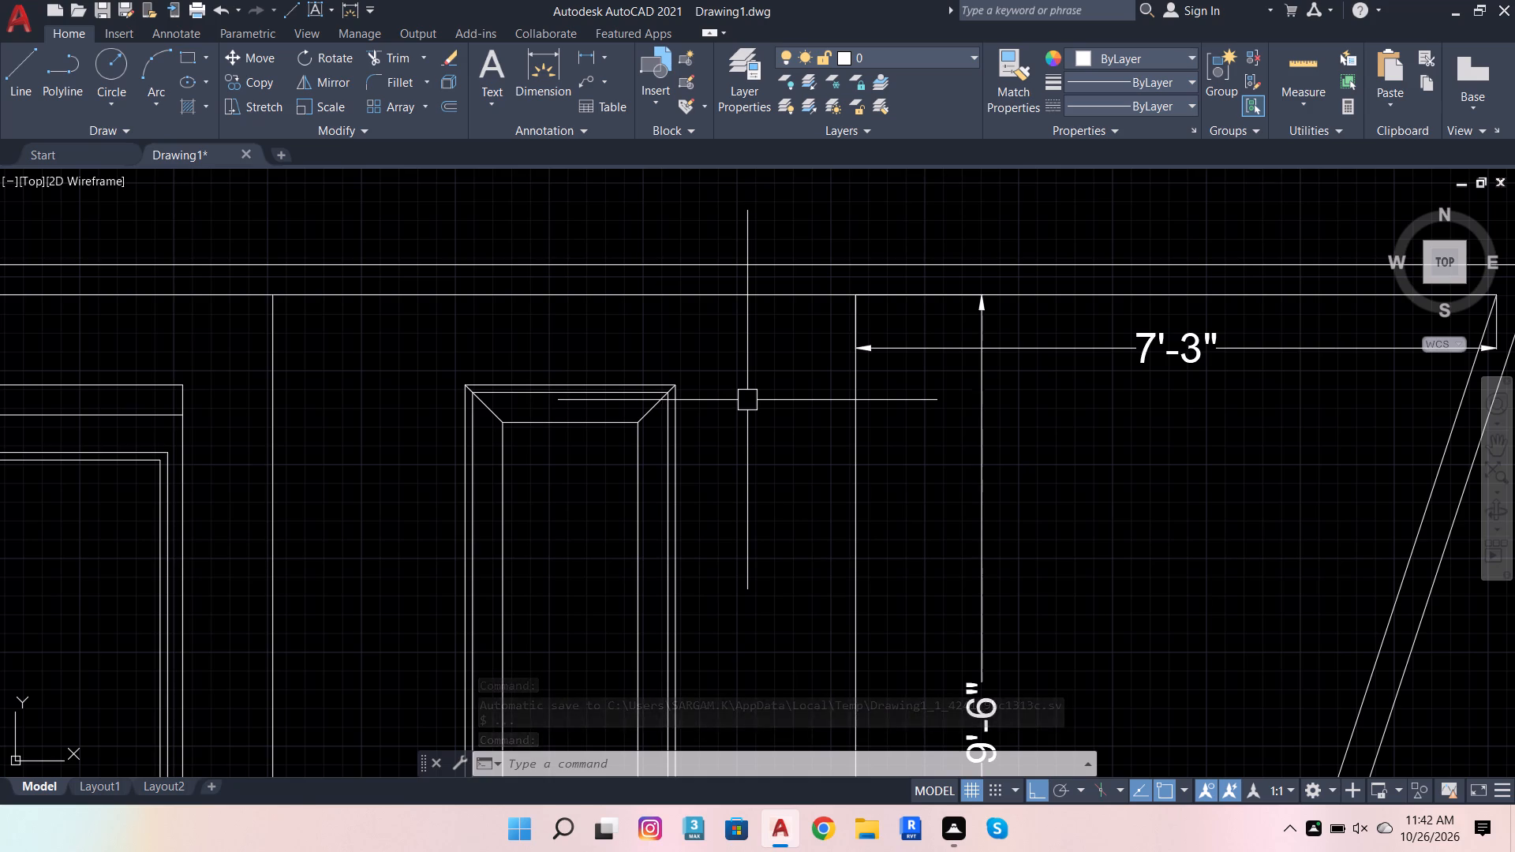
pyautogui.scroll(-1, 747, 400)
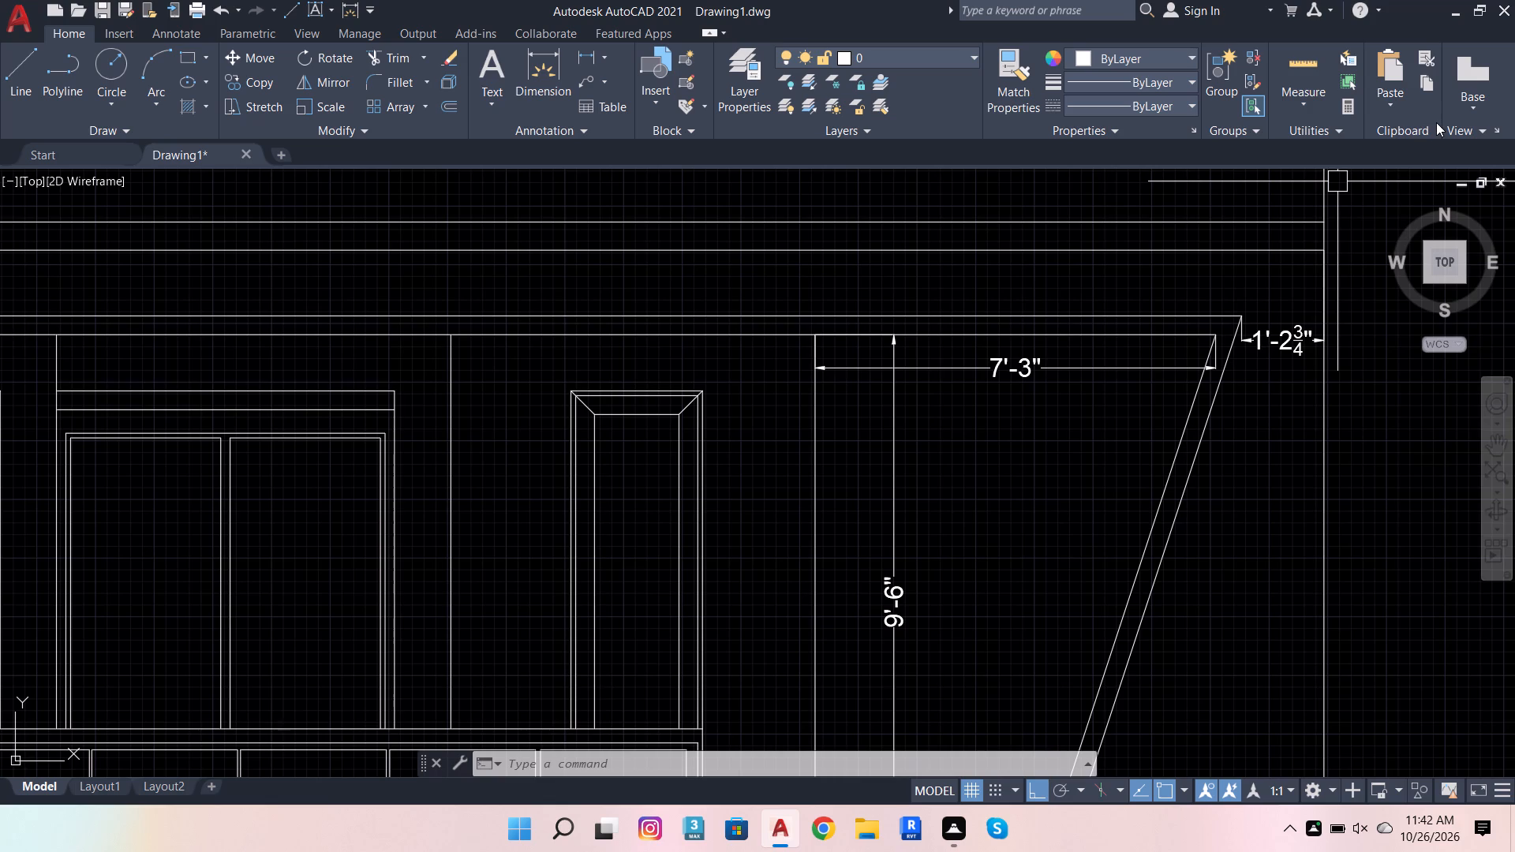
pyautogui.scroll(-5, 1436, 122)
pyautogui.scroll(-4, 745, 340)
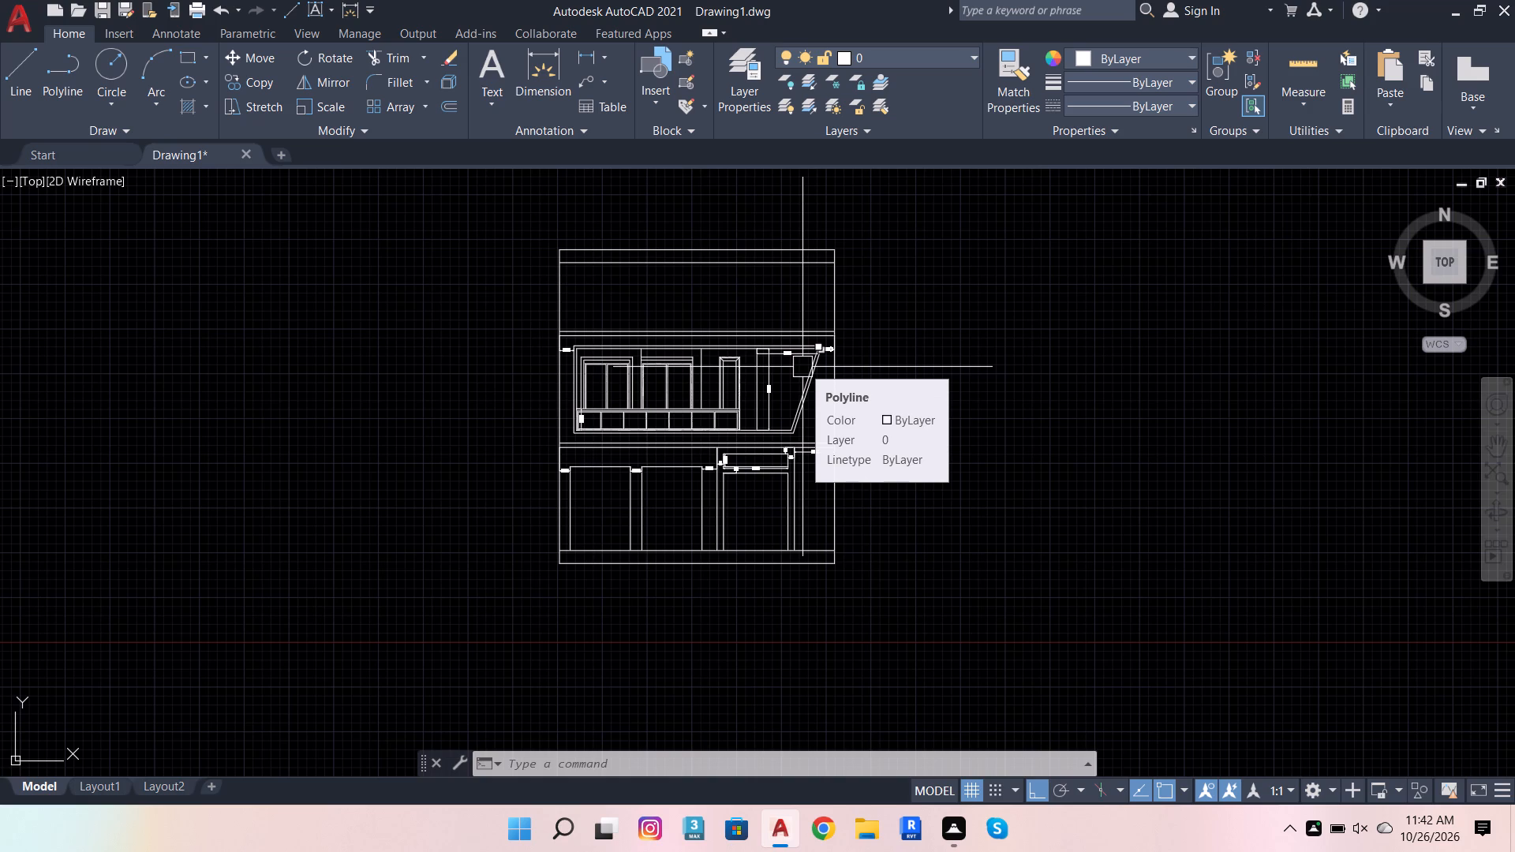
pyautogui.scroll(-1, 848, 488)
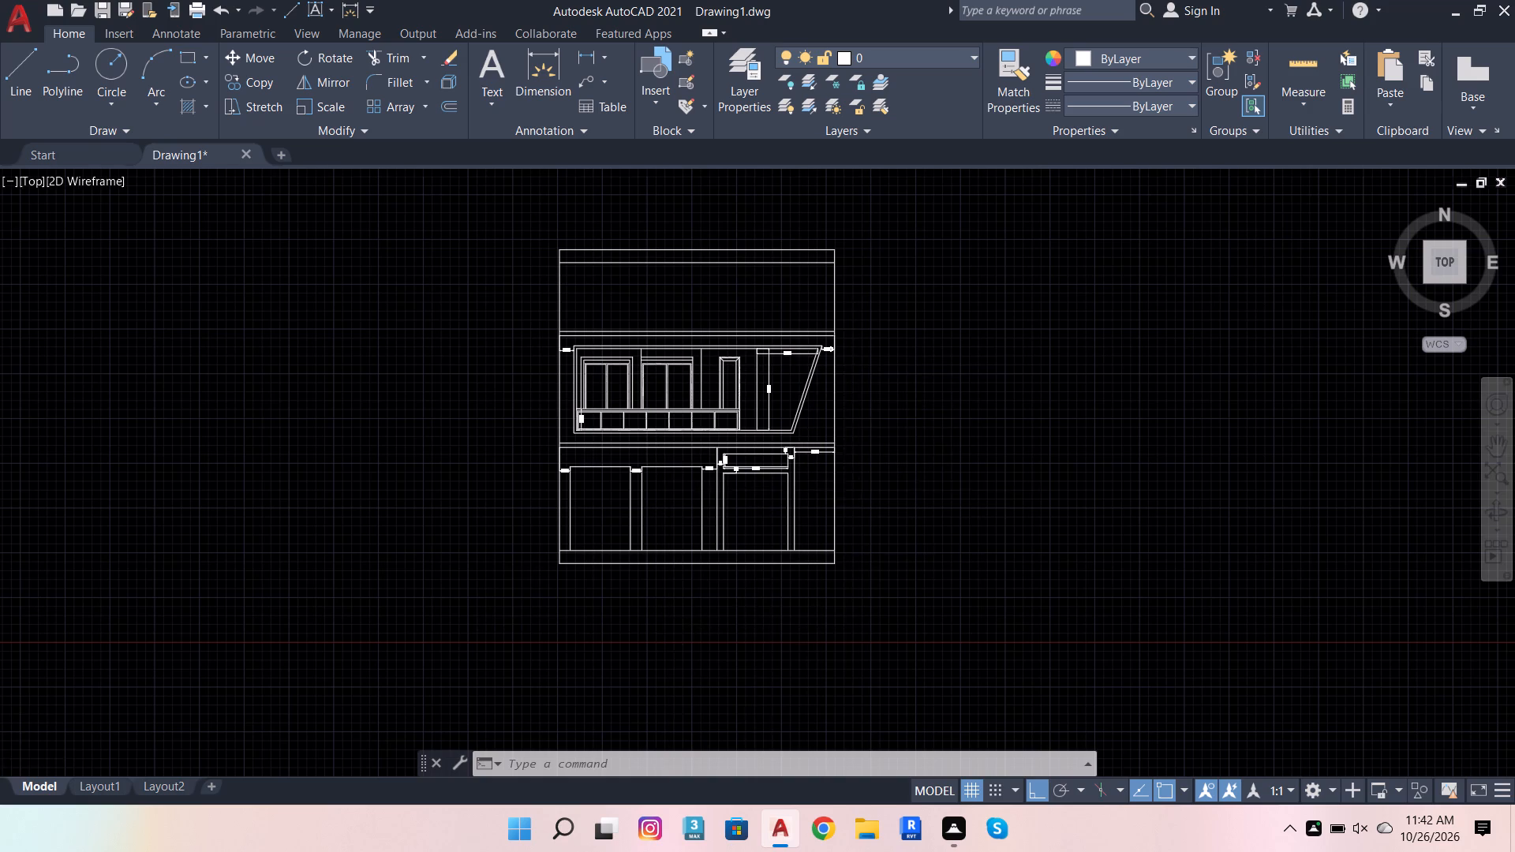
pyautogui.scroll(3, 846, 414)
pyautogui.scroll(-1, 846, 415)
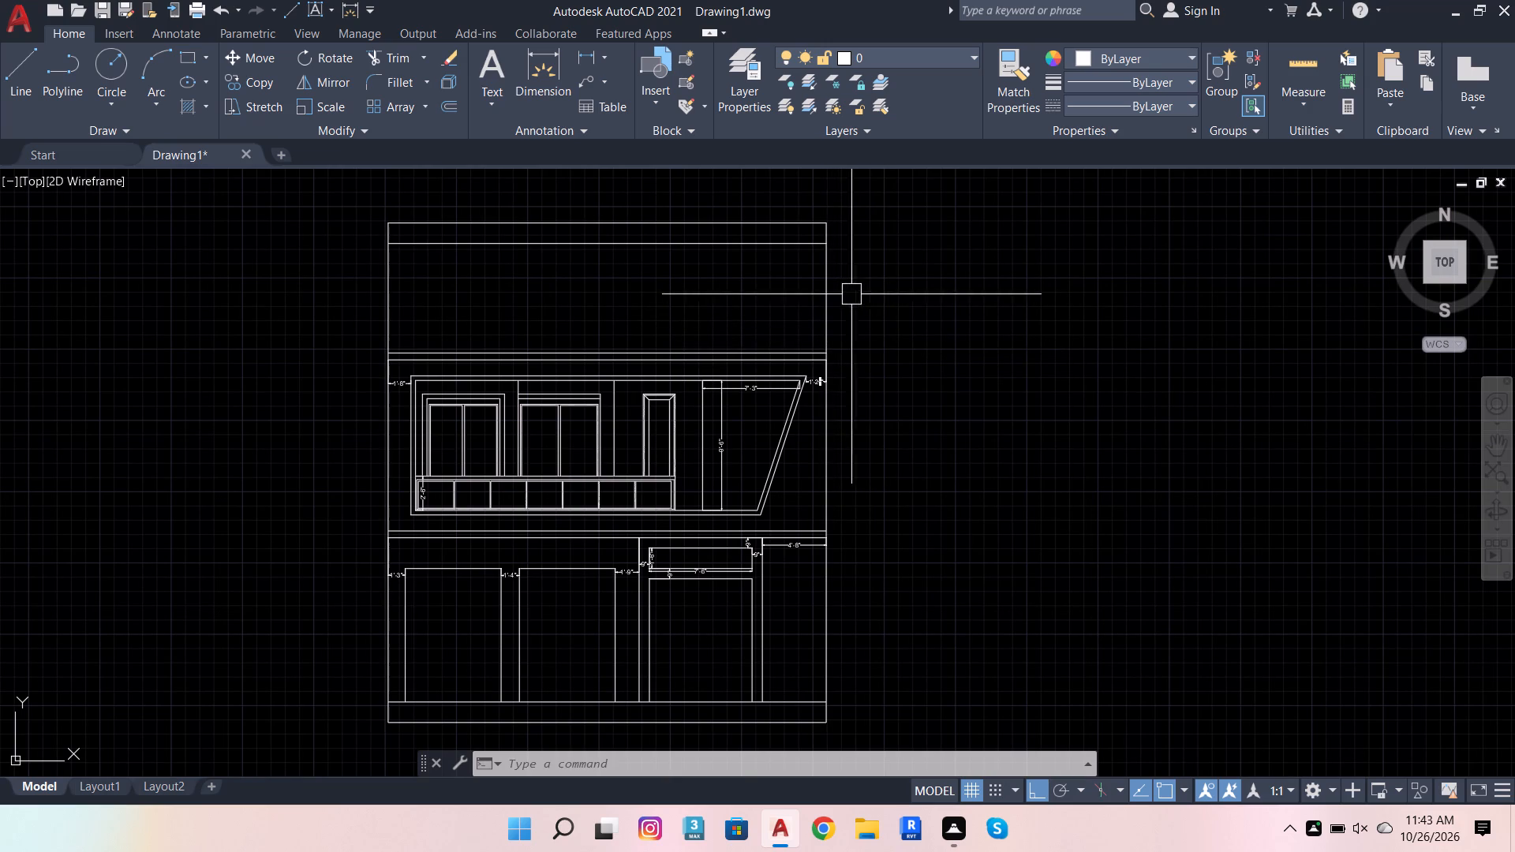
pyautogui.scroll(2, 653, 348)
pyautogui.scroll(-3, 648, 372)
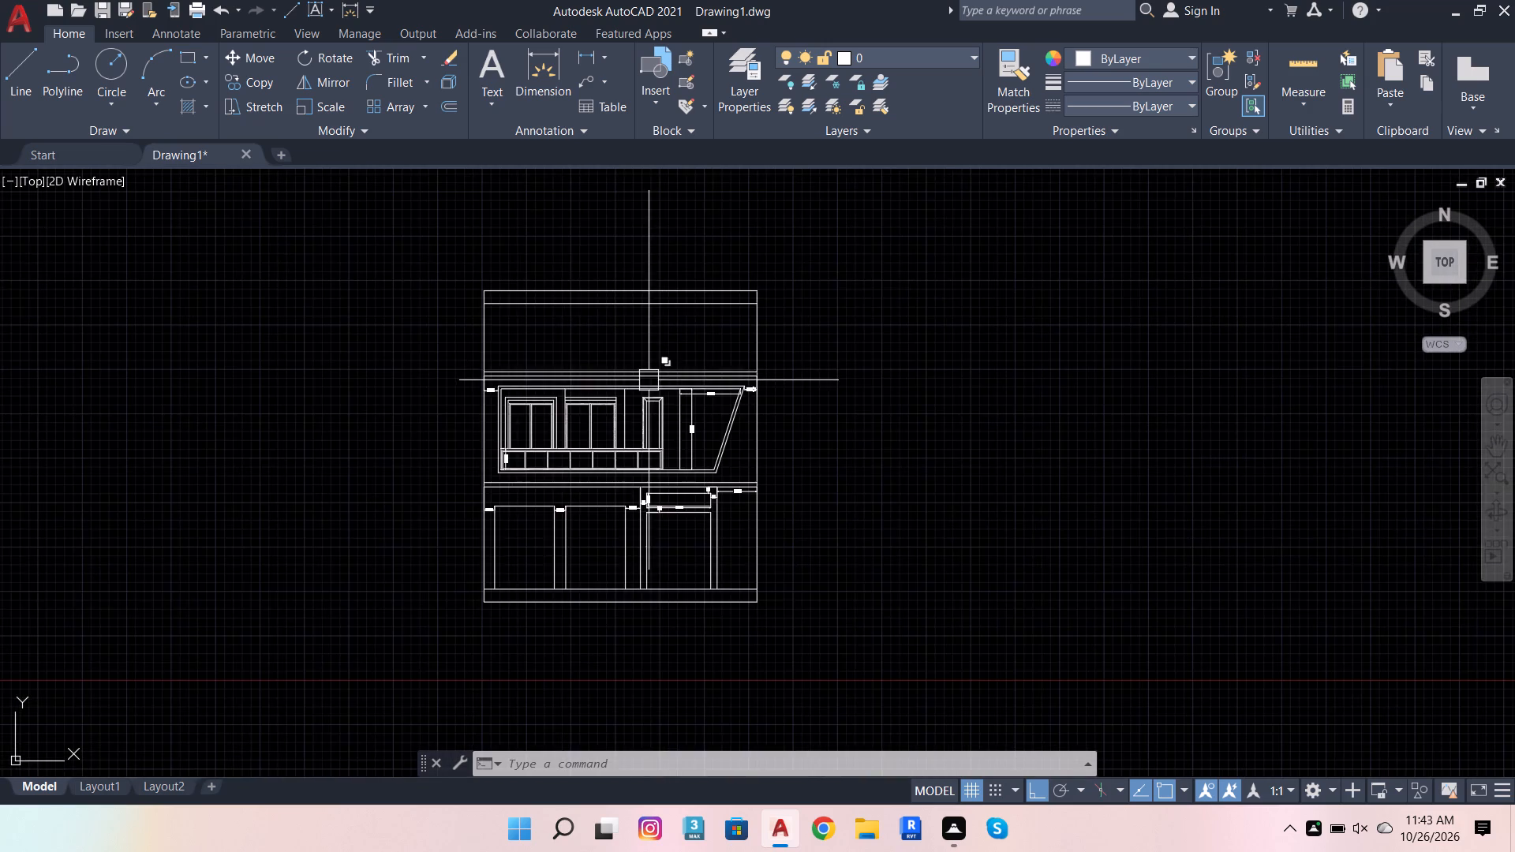
# Offset the upper line of the band above the middle storey 3'-6" upward into the top storey.
pyautogui.scroll(4, 654, 372)
pyautogui.click(733, 362)
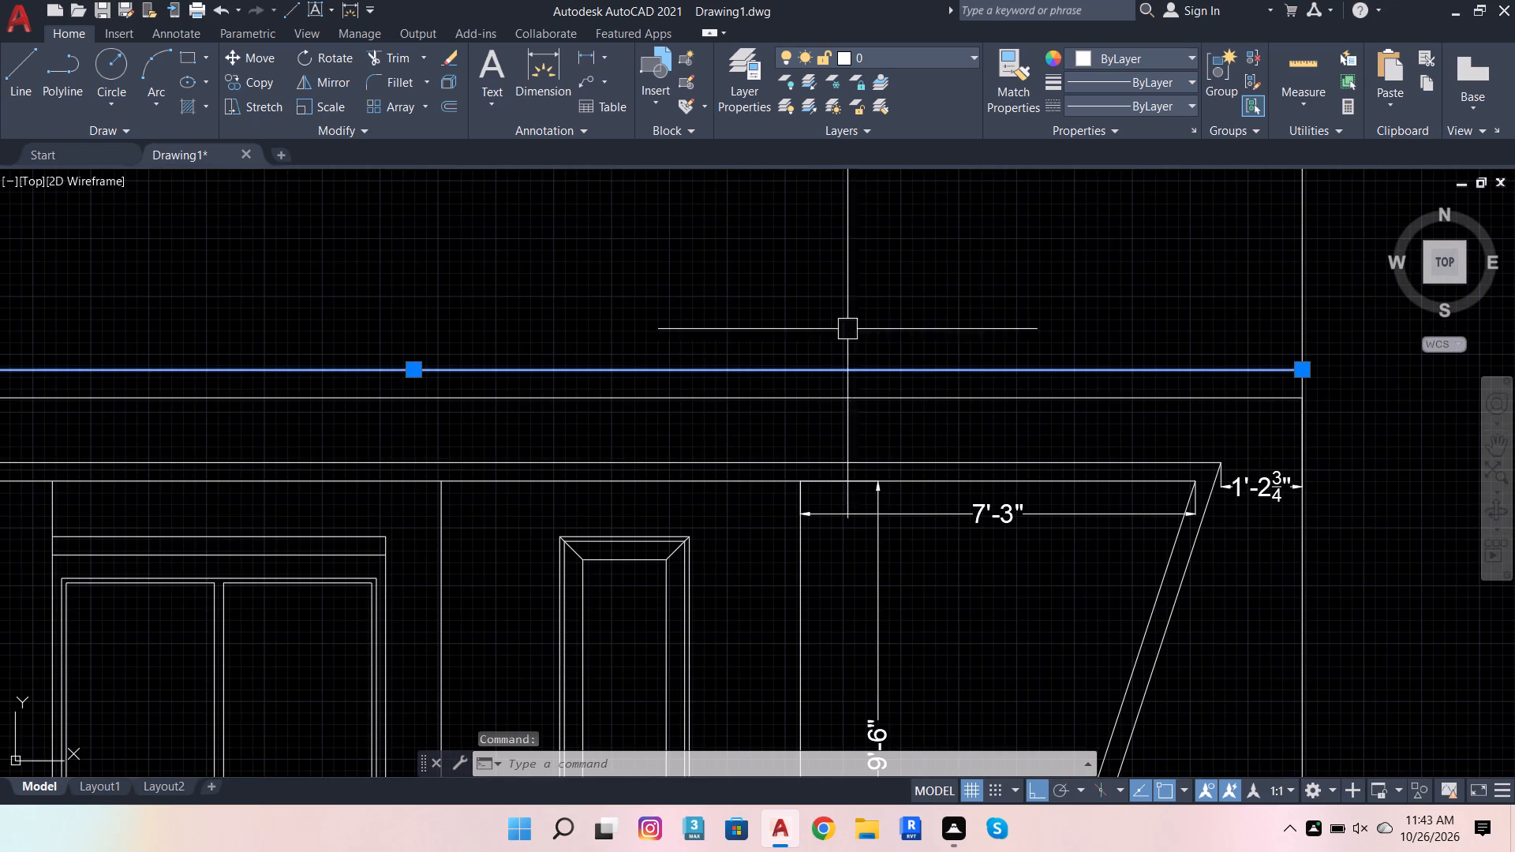
pyautogui.scroll(-3, 1078, 480)
pyautogui.moveTo(1179, 443); pyautogui.dragTo(1201, 429)
pyautogui.press('o')
pyautogui.press('Return')
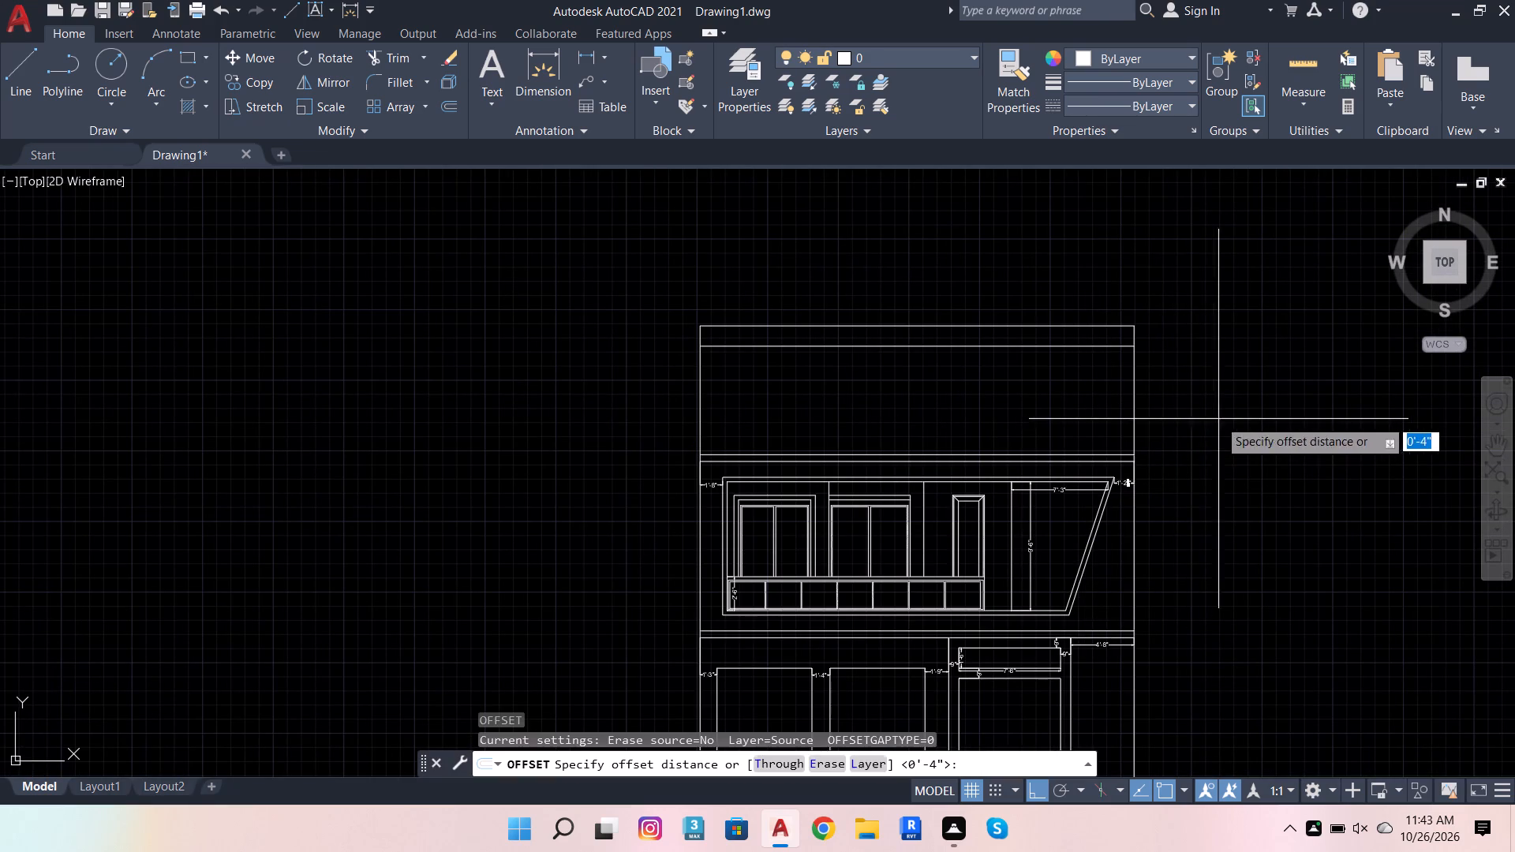
pyautogui.scroll(2, 1109, 443)
pyautogui.click(1154, 455)
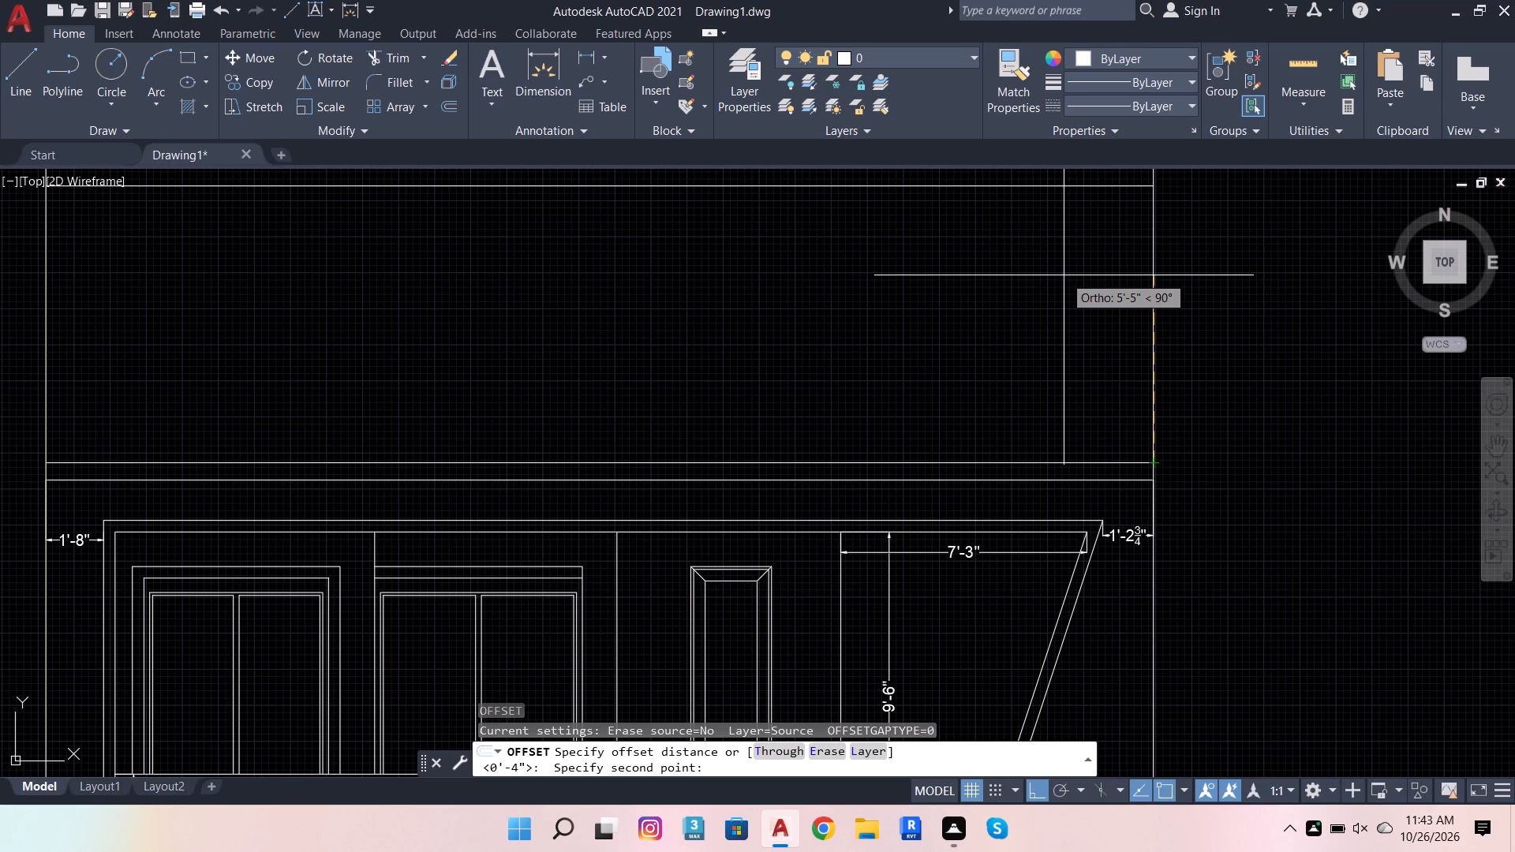
pyautogui.press('3')
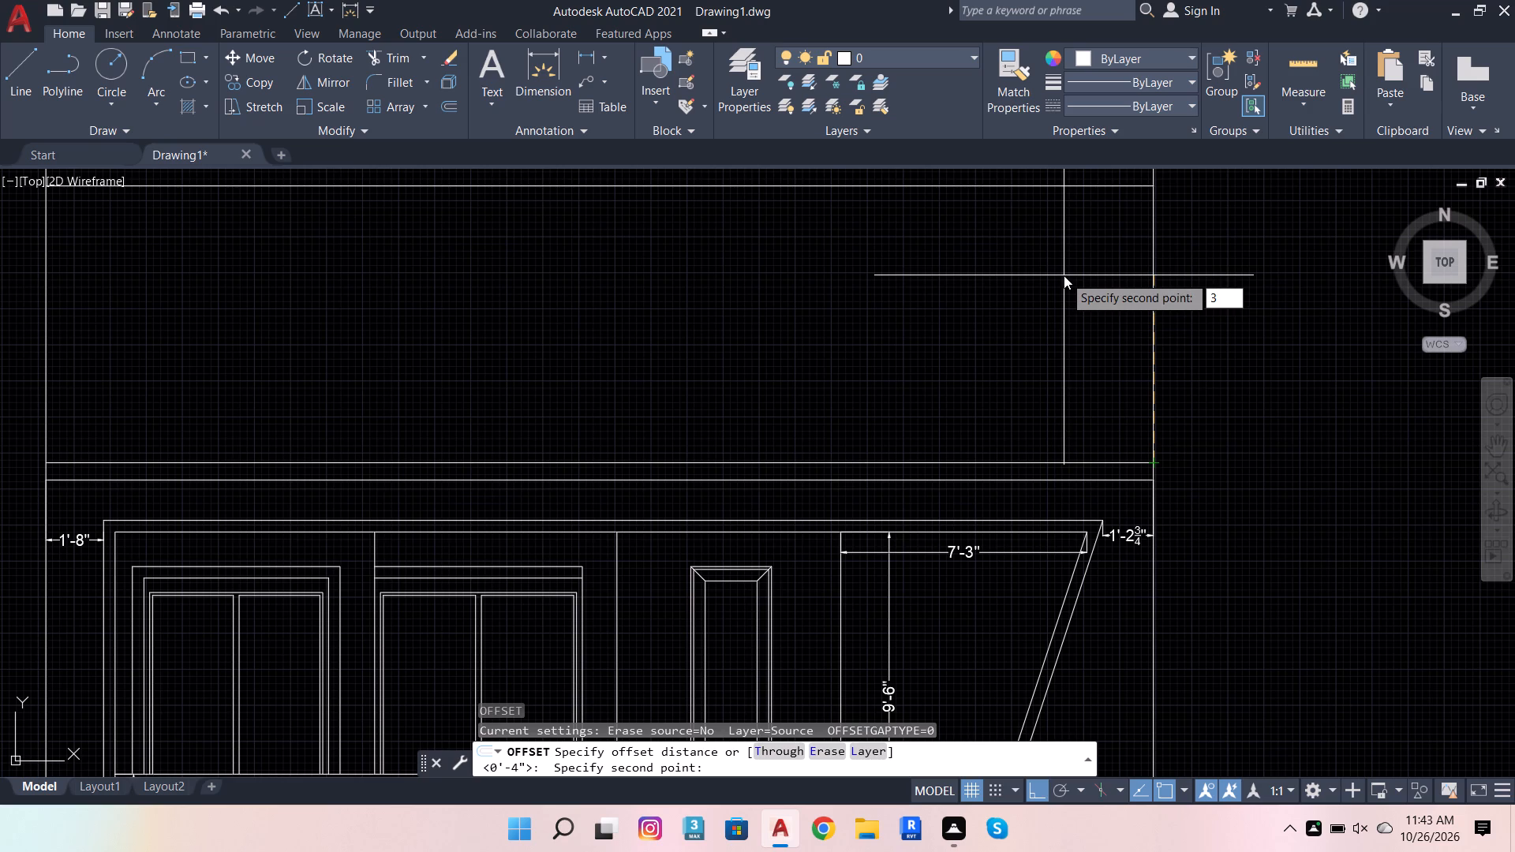
pyautogui.write("'6")
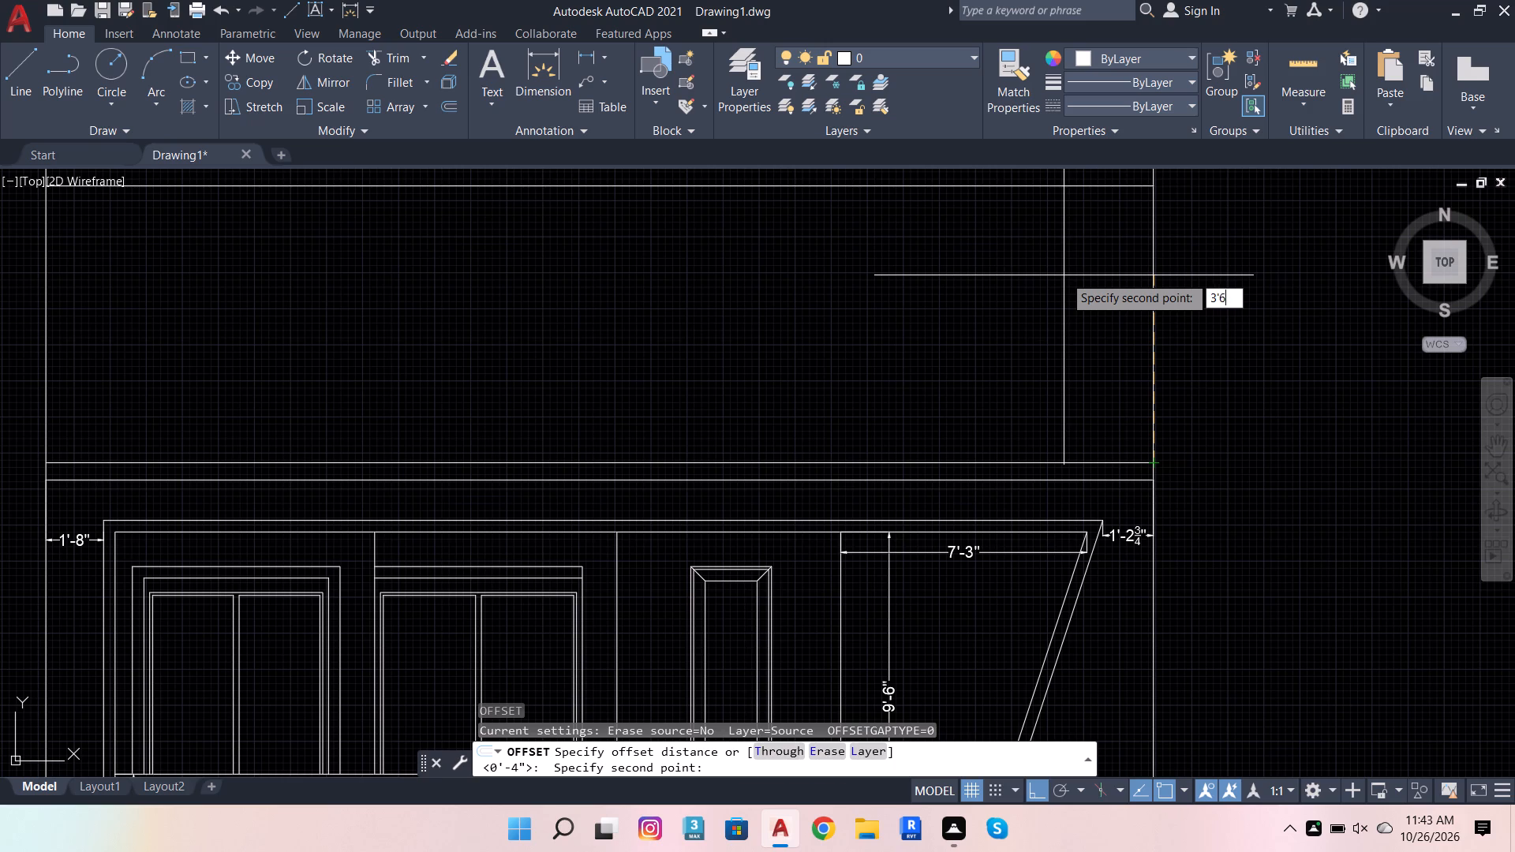
pyautogui.press('Return')
pyautogui.click(1064, 275)
pyautogui.scroll(-2, 1023, 502)
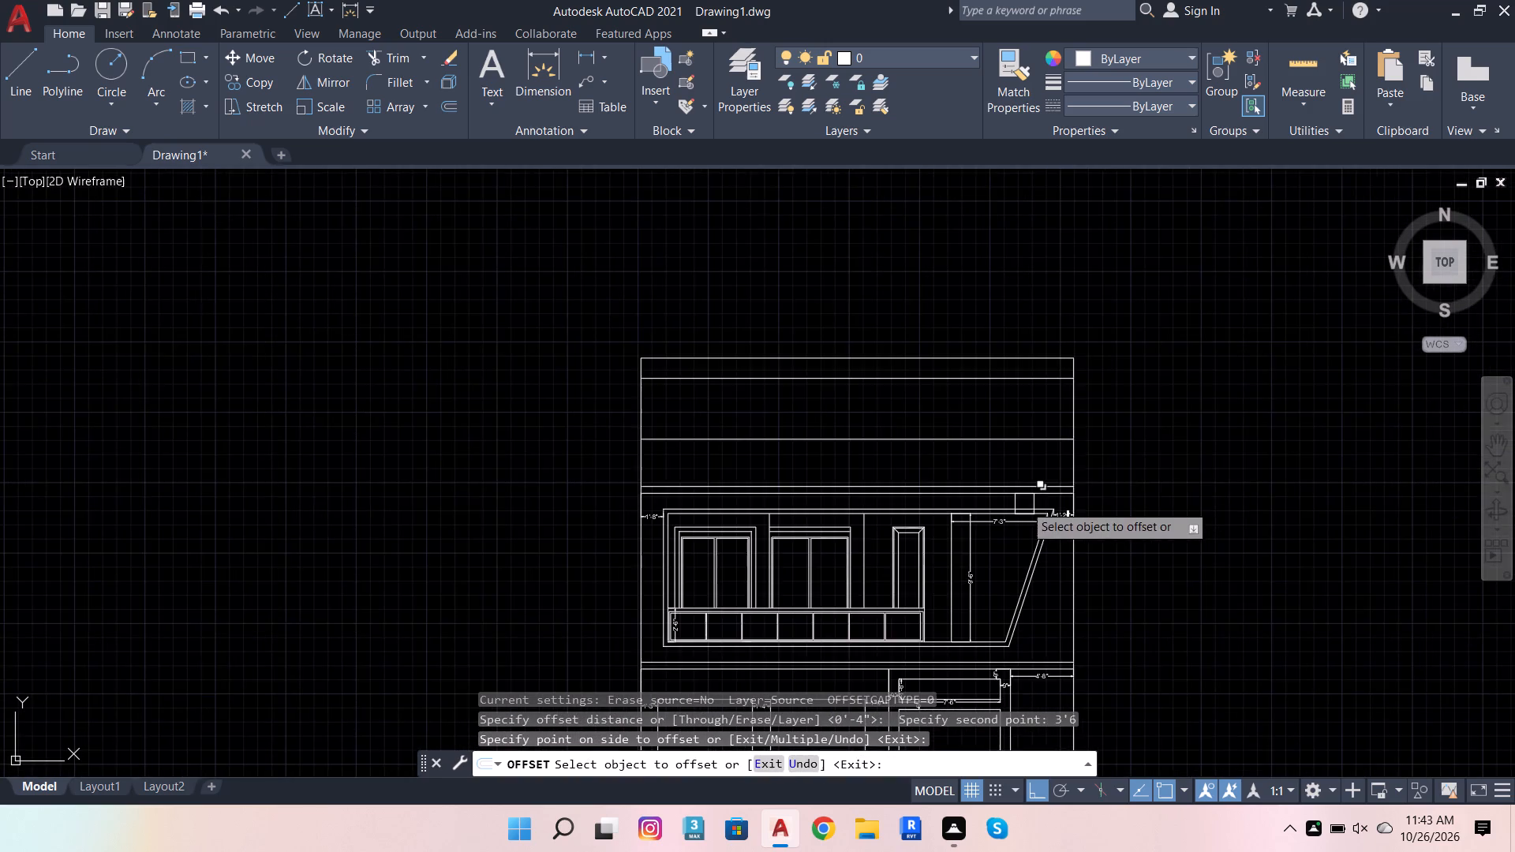
# Dimension the height of the top roof band just outside its right end.
pyautogui.scroll(1, 1072, 453)
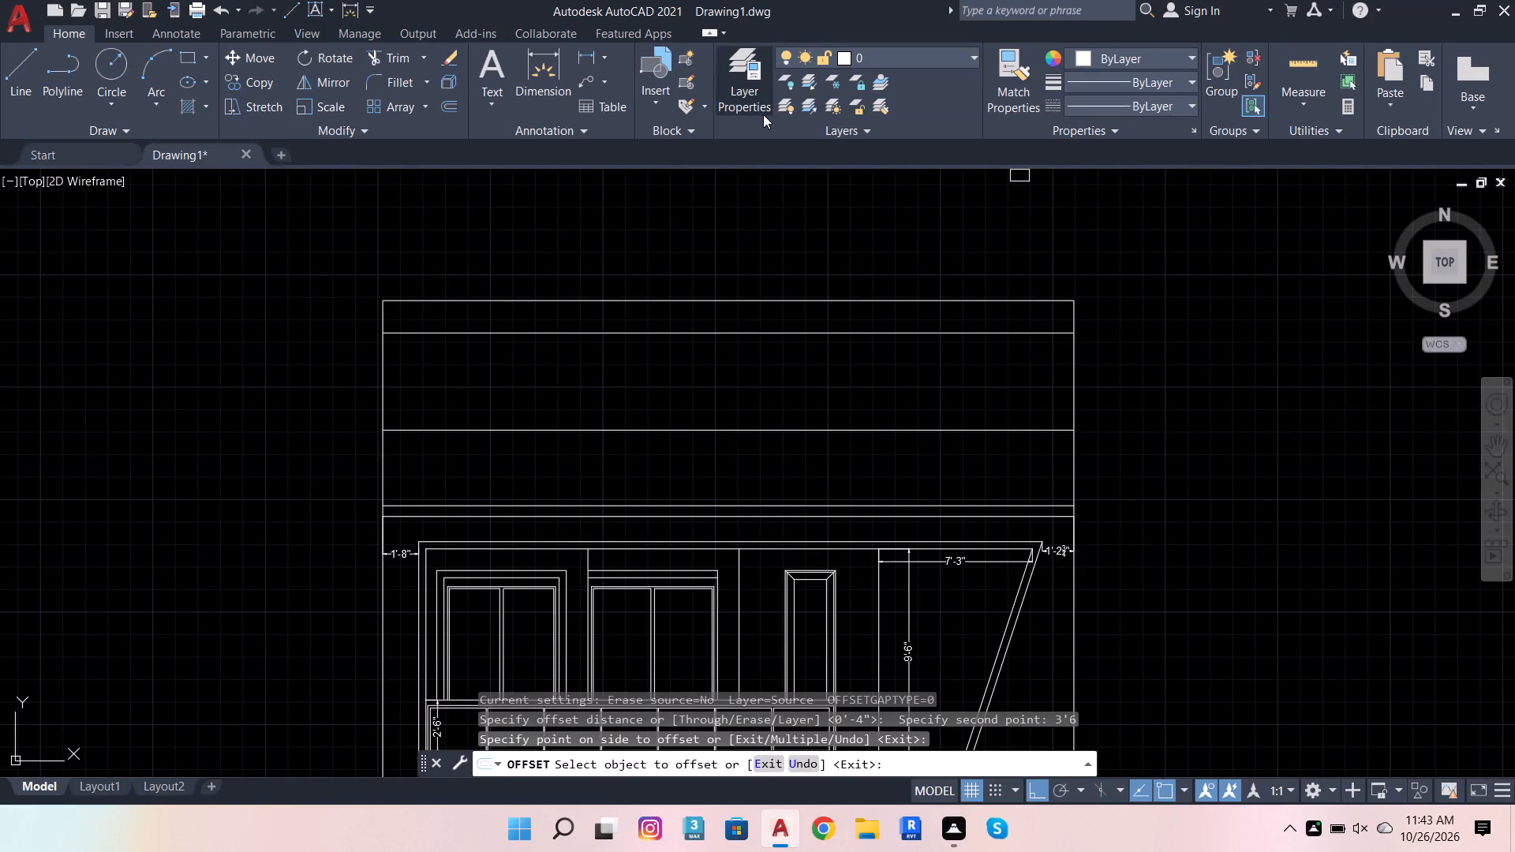
pyautogui.click(540, 80)
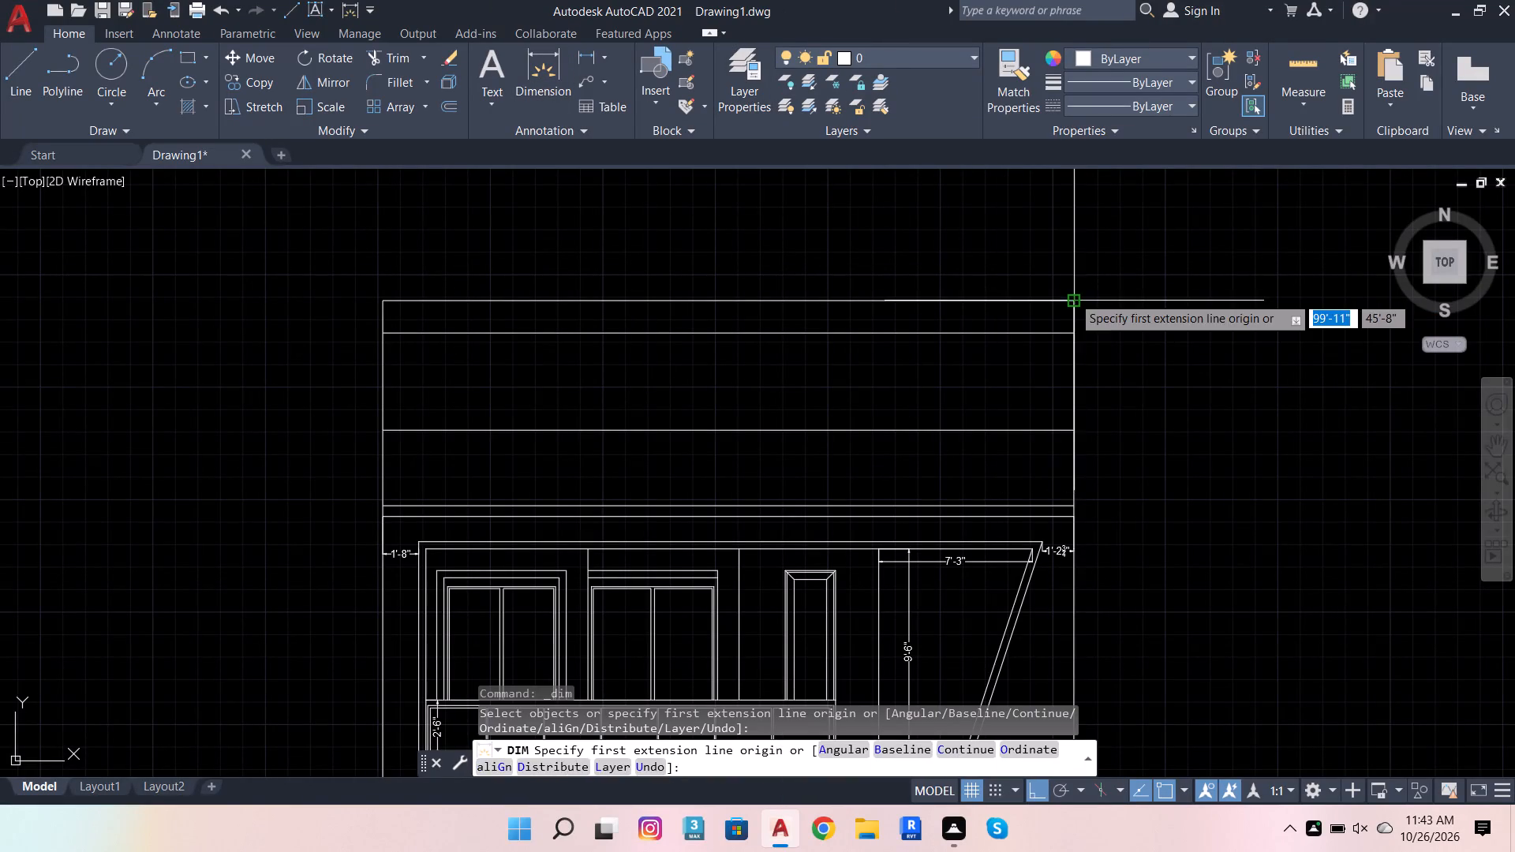
pyautogui.click(1072, 296)
pyautogui.click(1075, 334)
pyautogui.click(1098, 327)
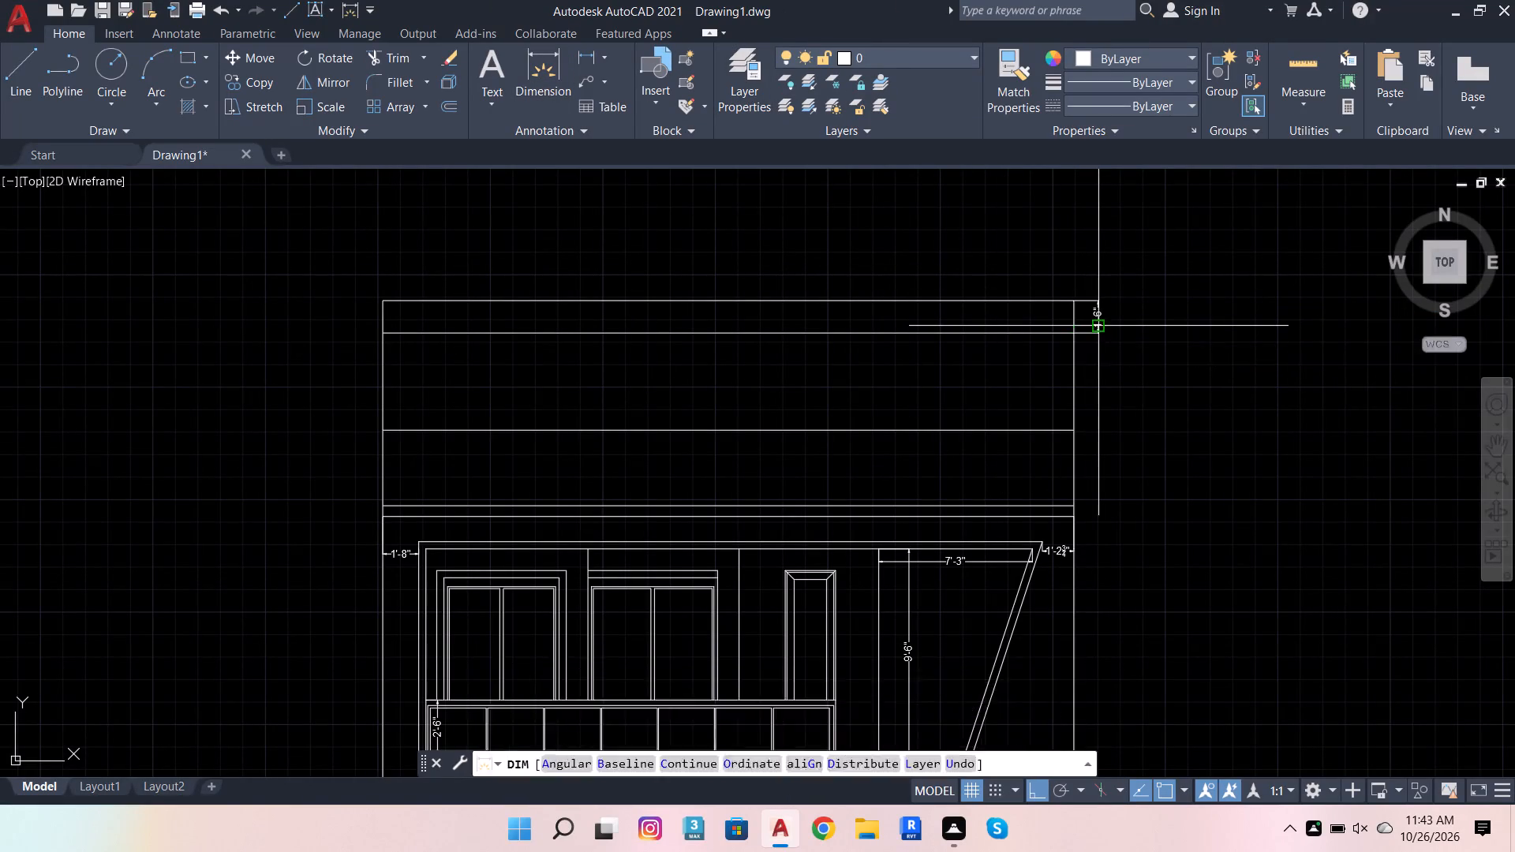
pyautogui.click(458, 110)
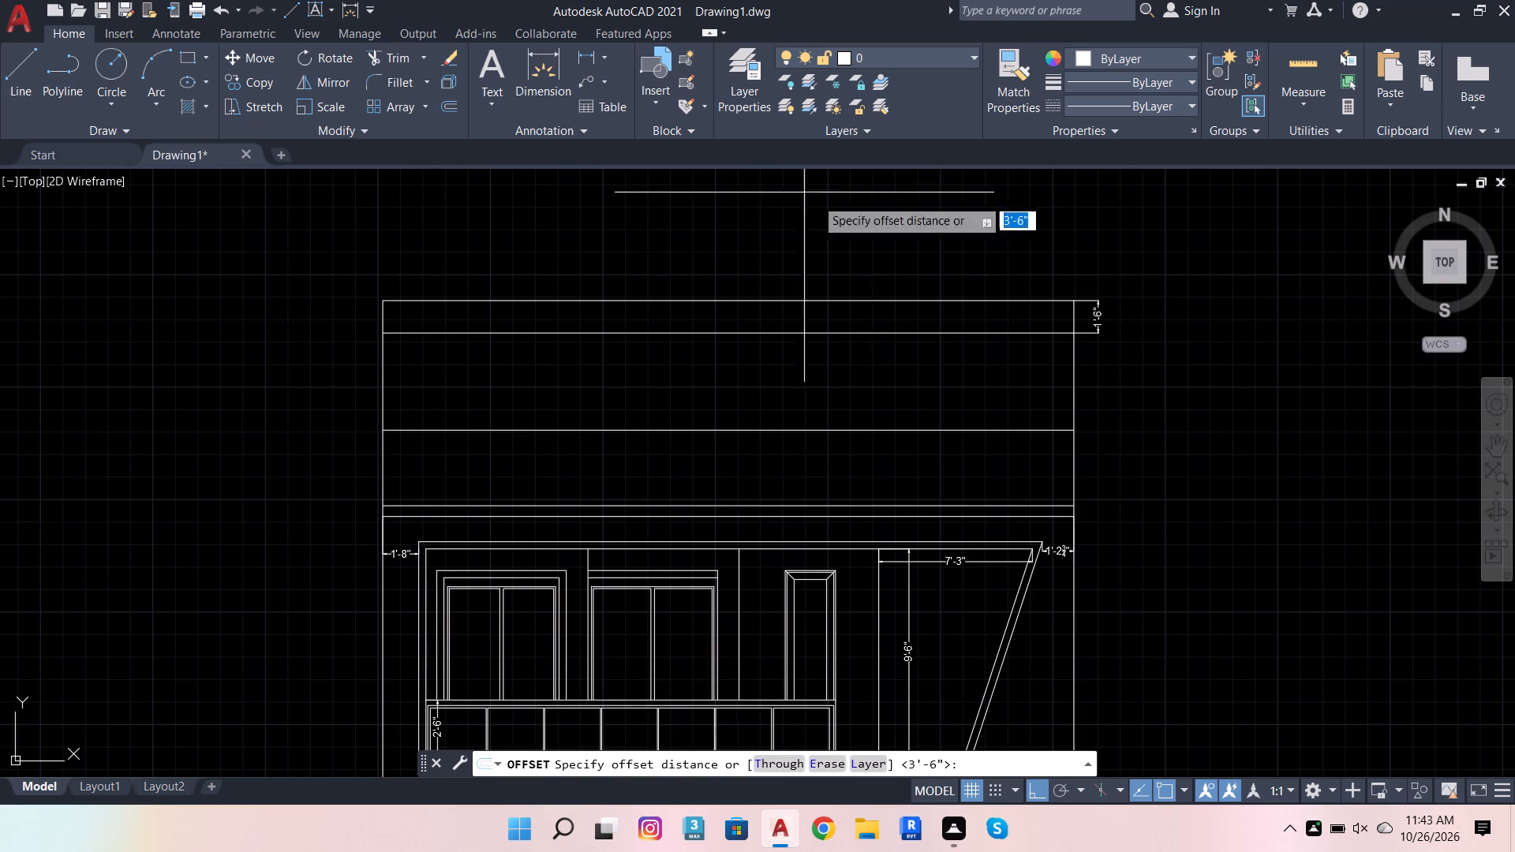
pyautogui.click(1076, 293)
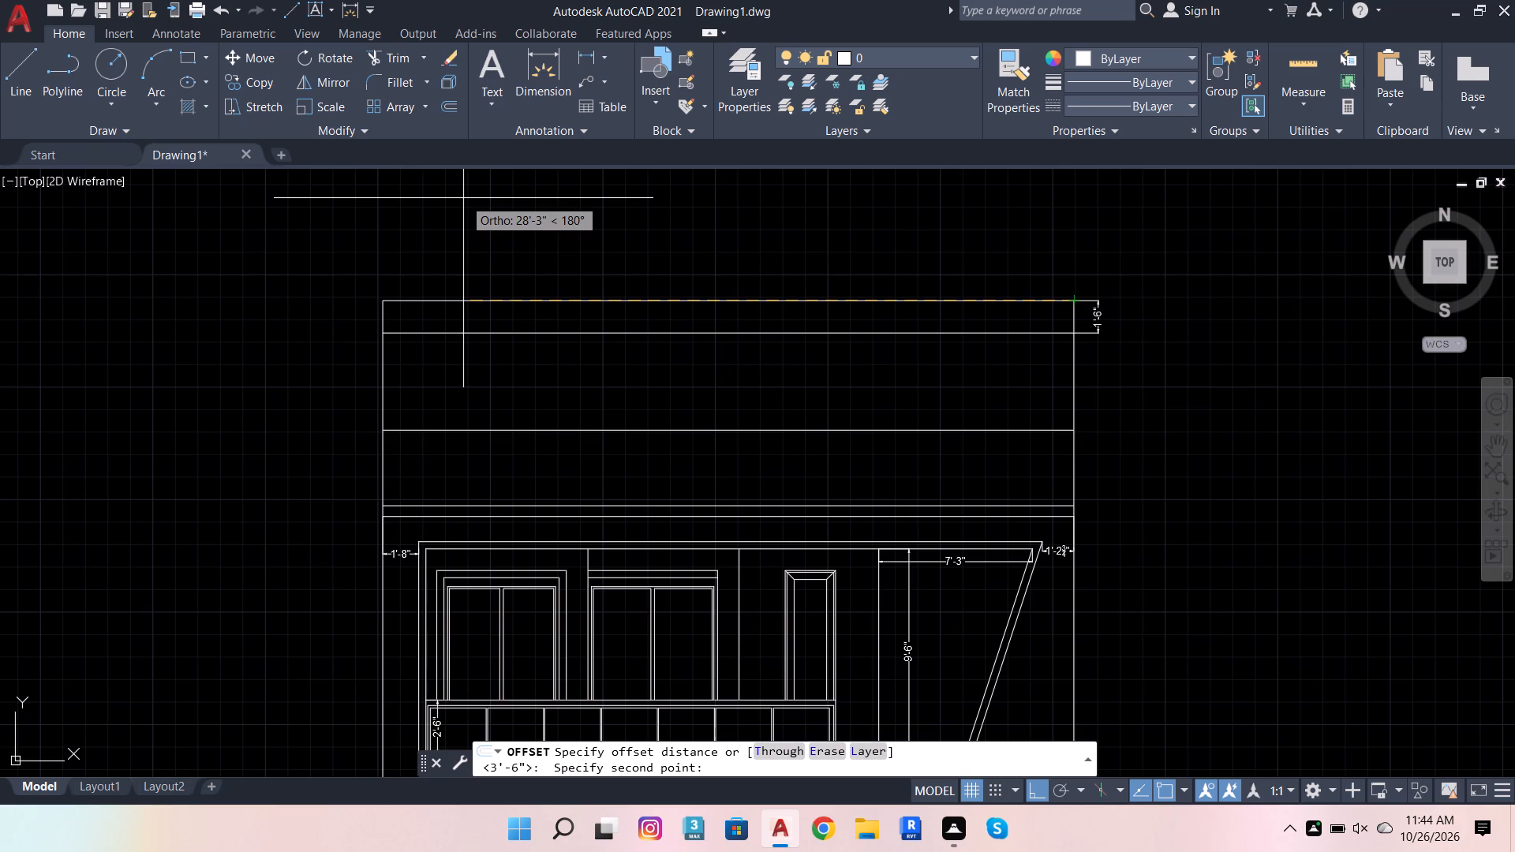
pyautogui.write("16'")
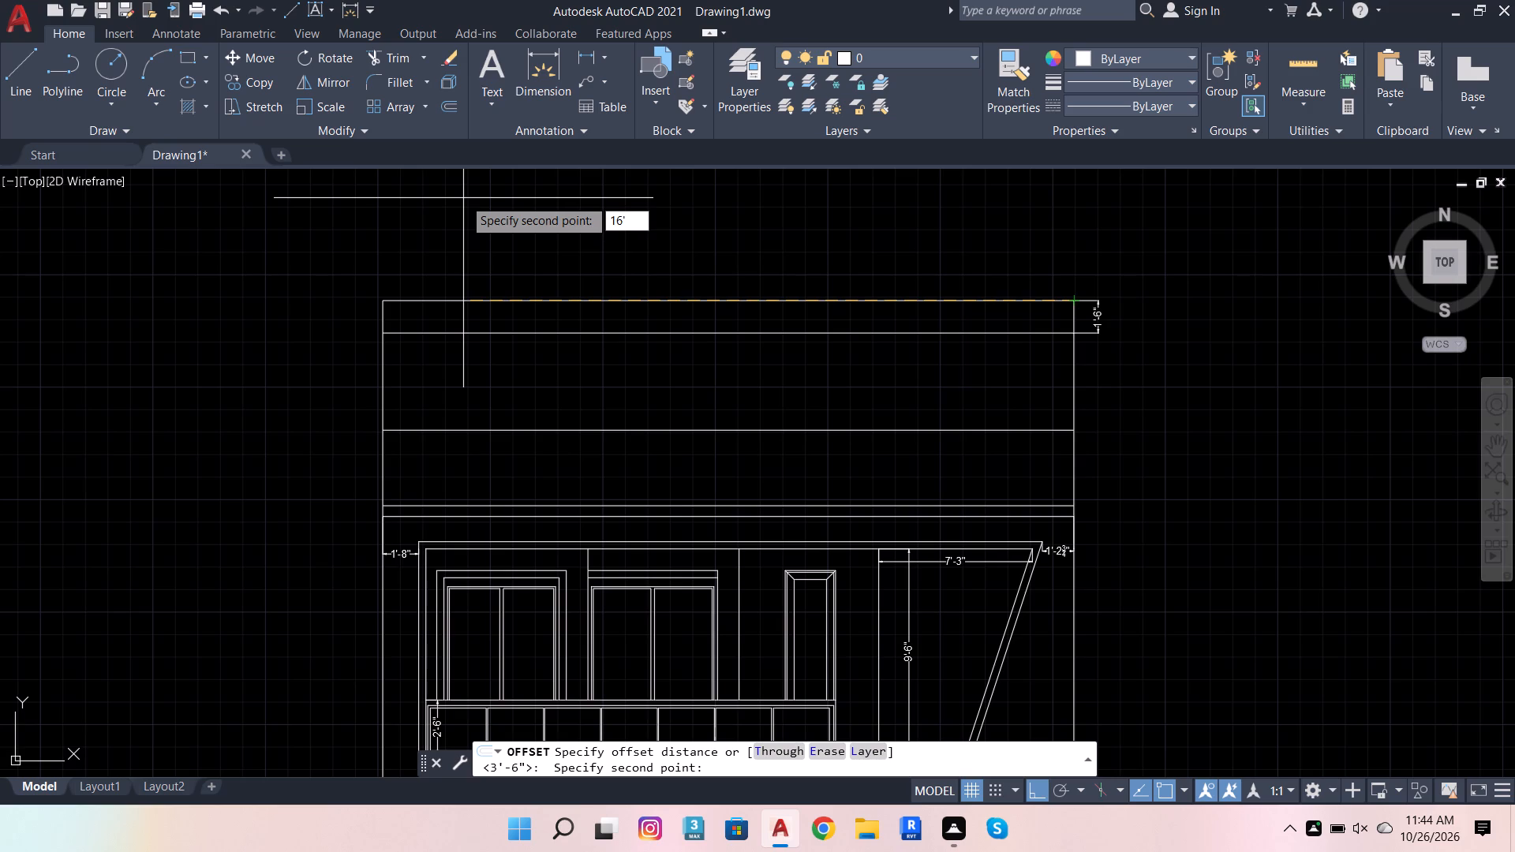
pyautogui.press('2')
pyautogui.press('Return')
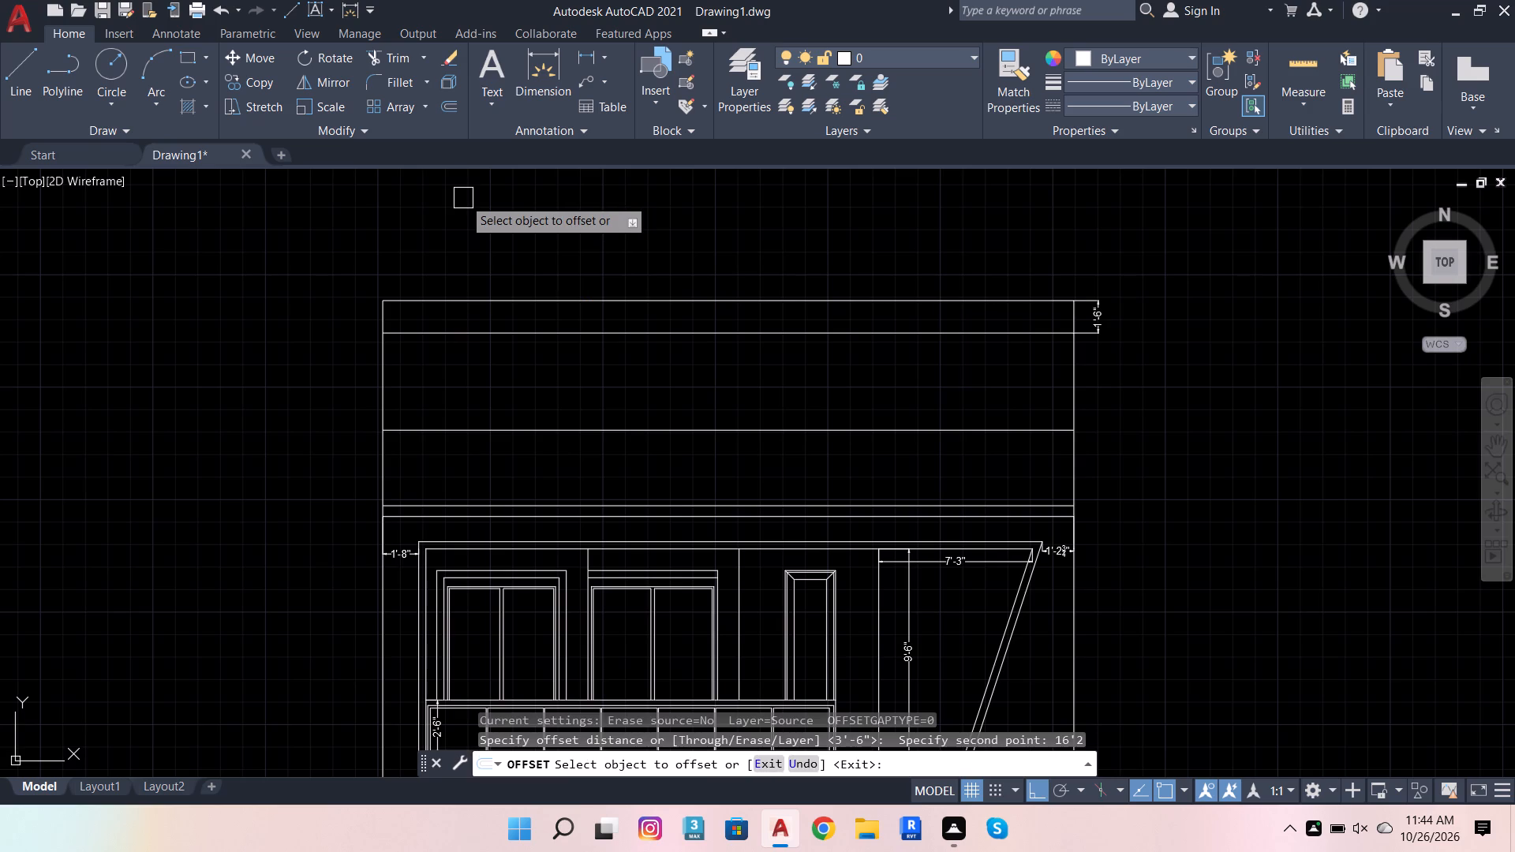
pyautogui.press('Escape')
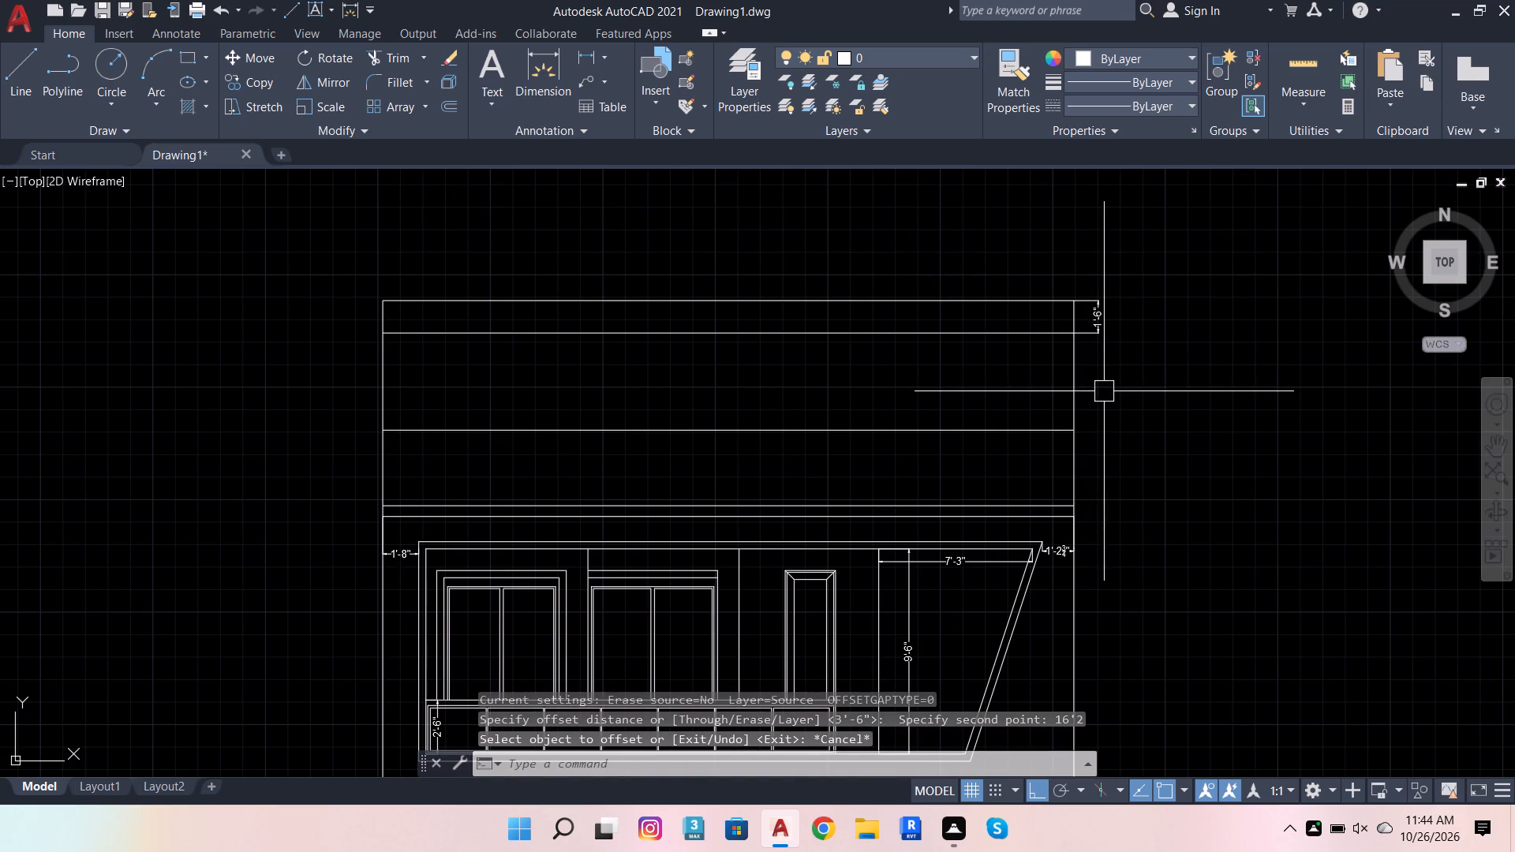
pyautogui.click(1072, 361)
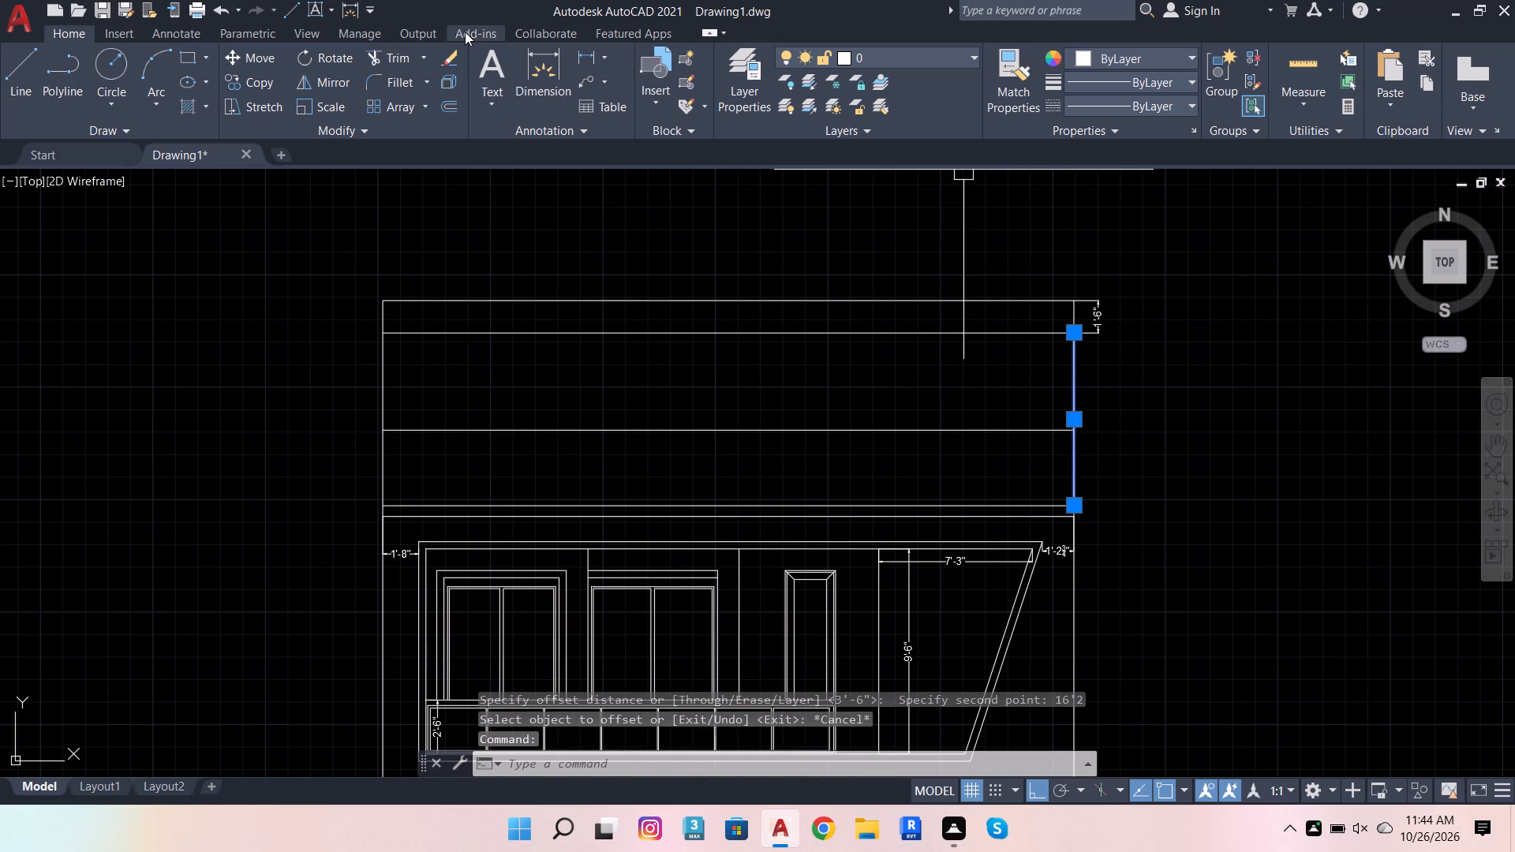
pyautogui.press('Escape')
# Offset the top band's short right edge 2" outward, and offset the resulting line another 2" outward.
pyautogui.scroll(4, 1072, 317)
pyautogui.click(1087, 310)
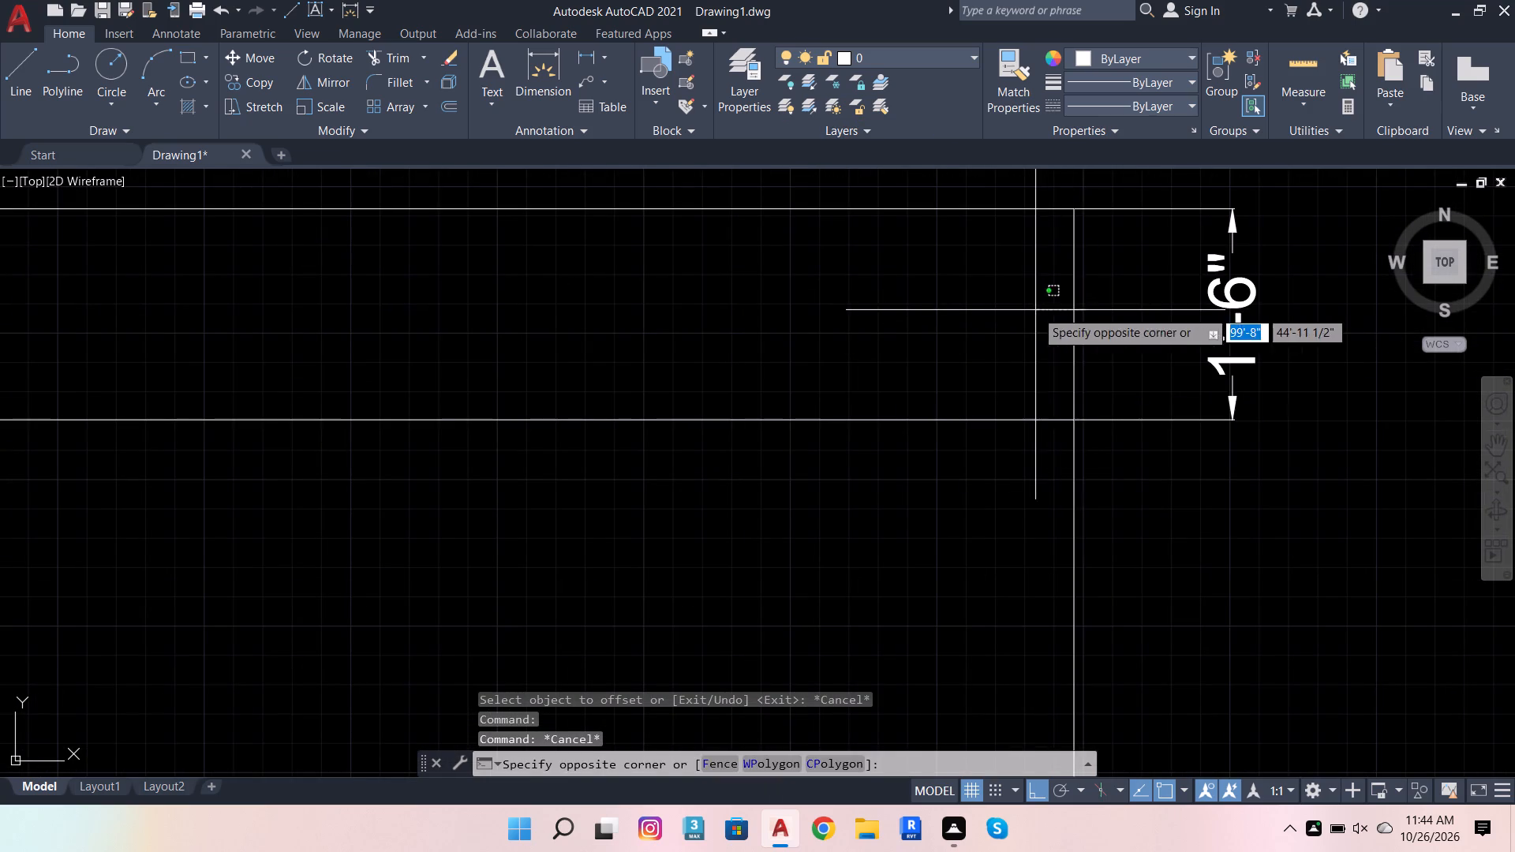
pyautogui.click(1035, 310)
pyautogui.scroll(-4, 1124, 312)
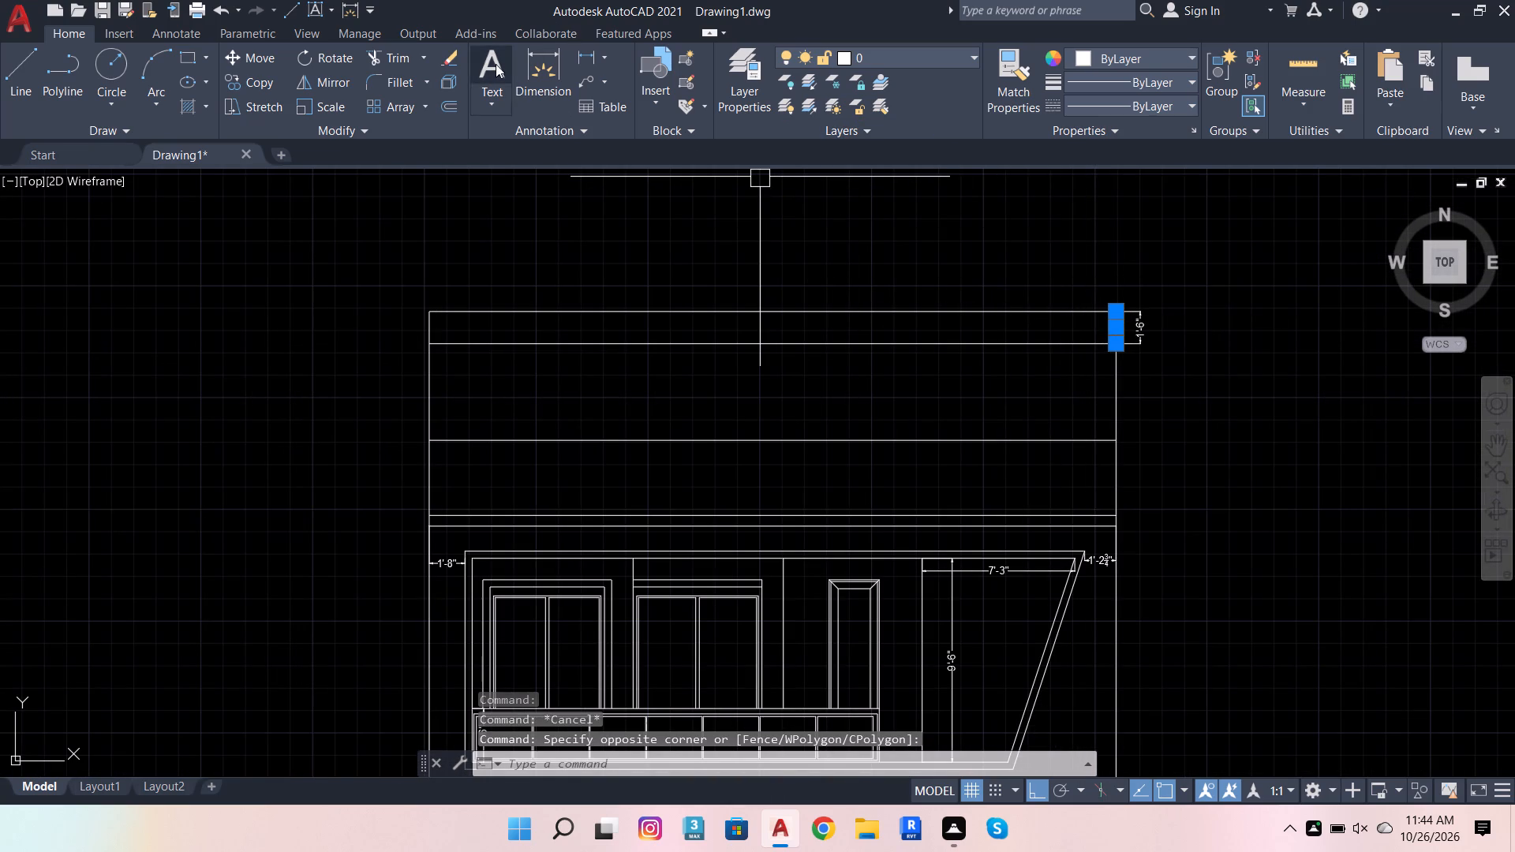
pyautogui.click(445, 106)
pyautogui.scroll(3, 1128, 296)
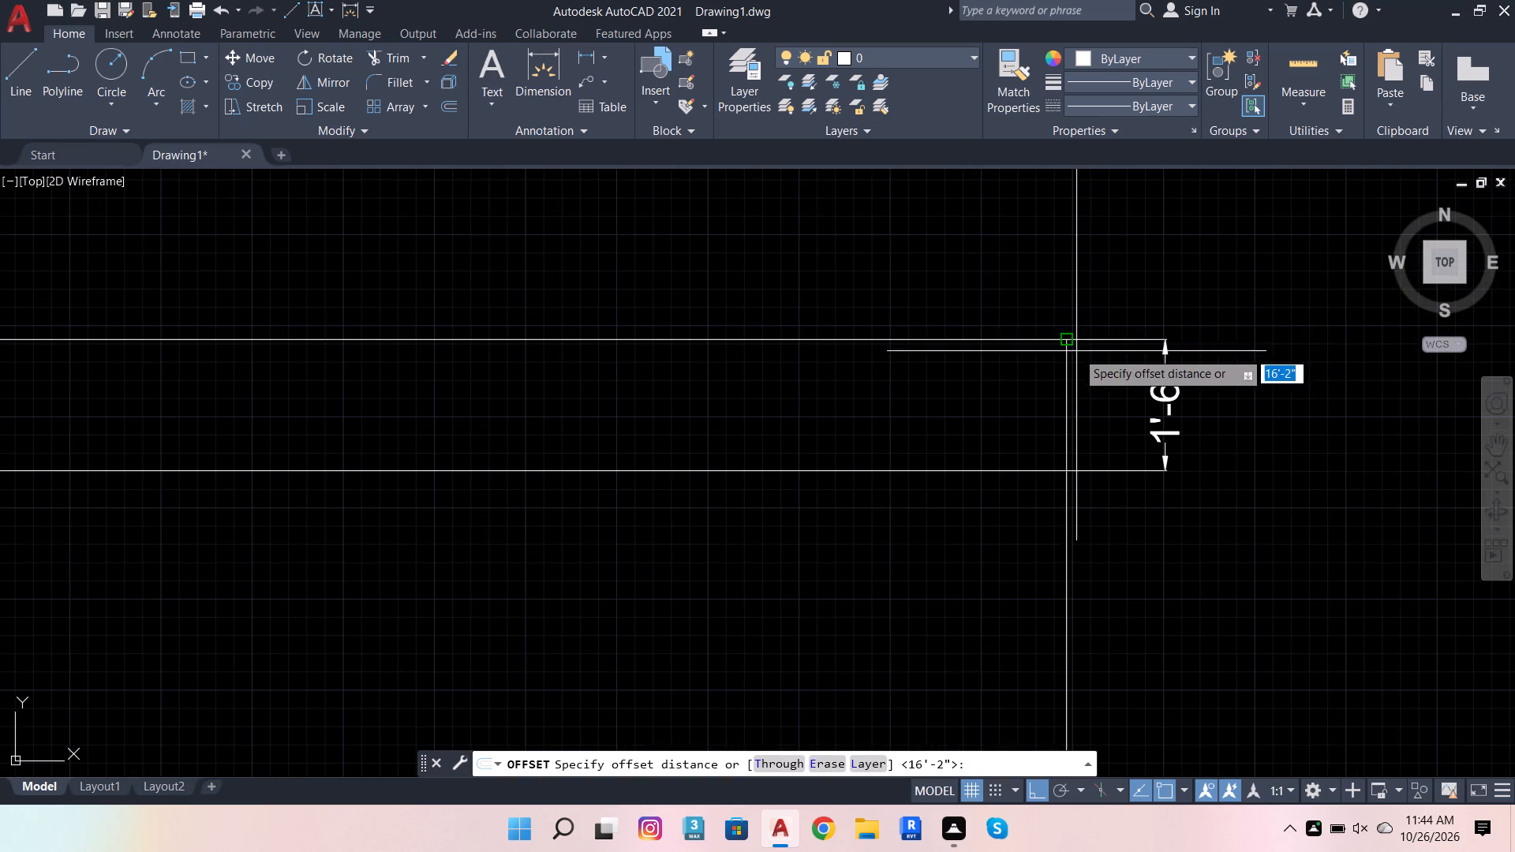
pyautogui.click(1068, 342)
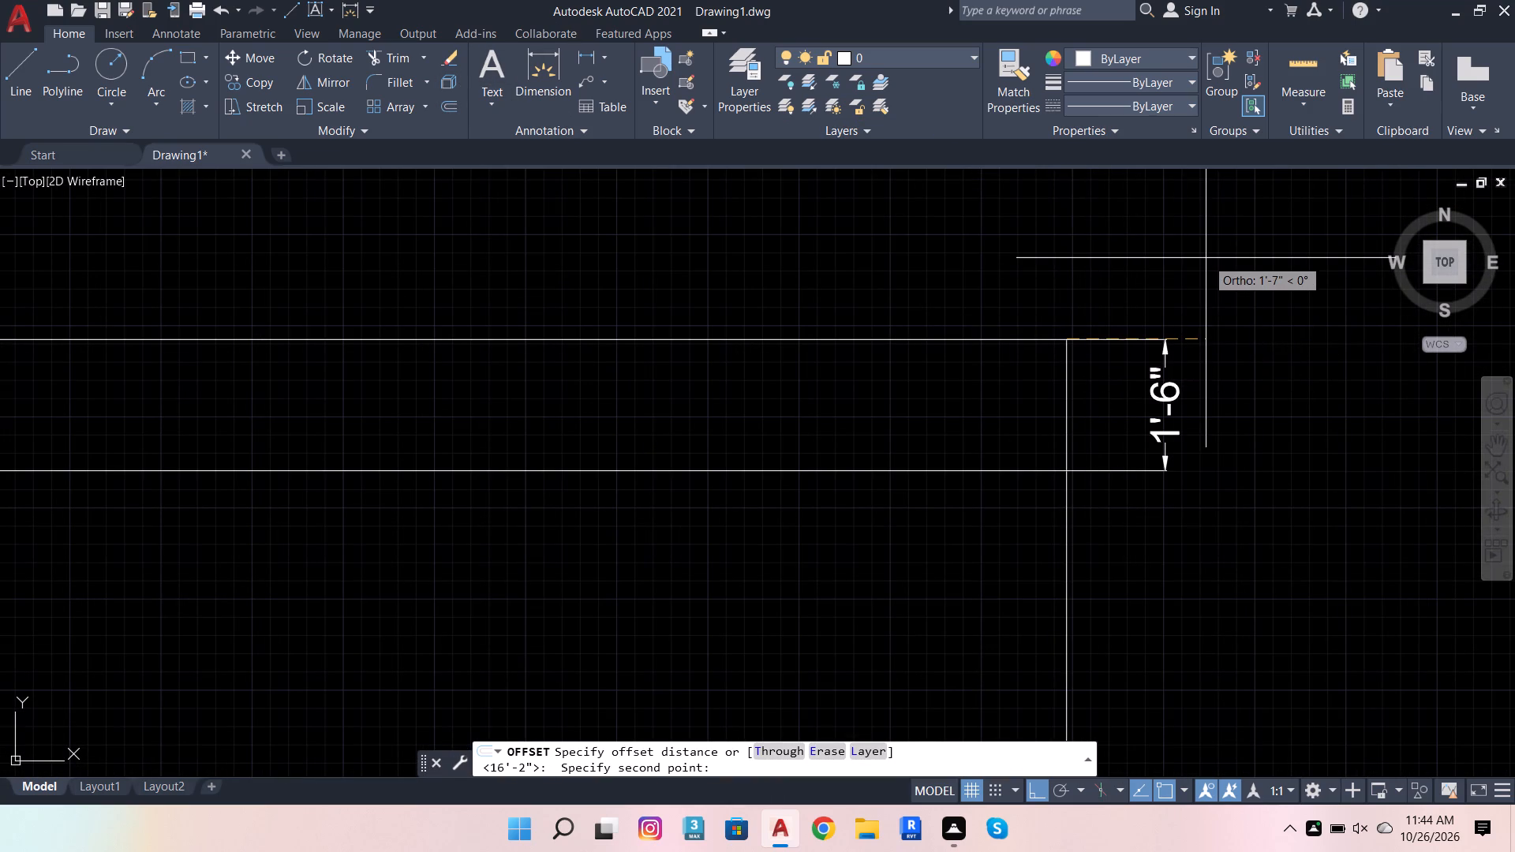
pyautogui.press('2')
pyautogui.press('Return')
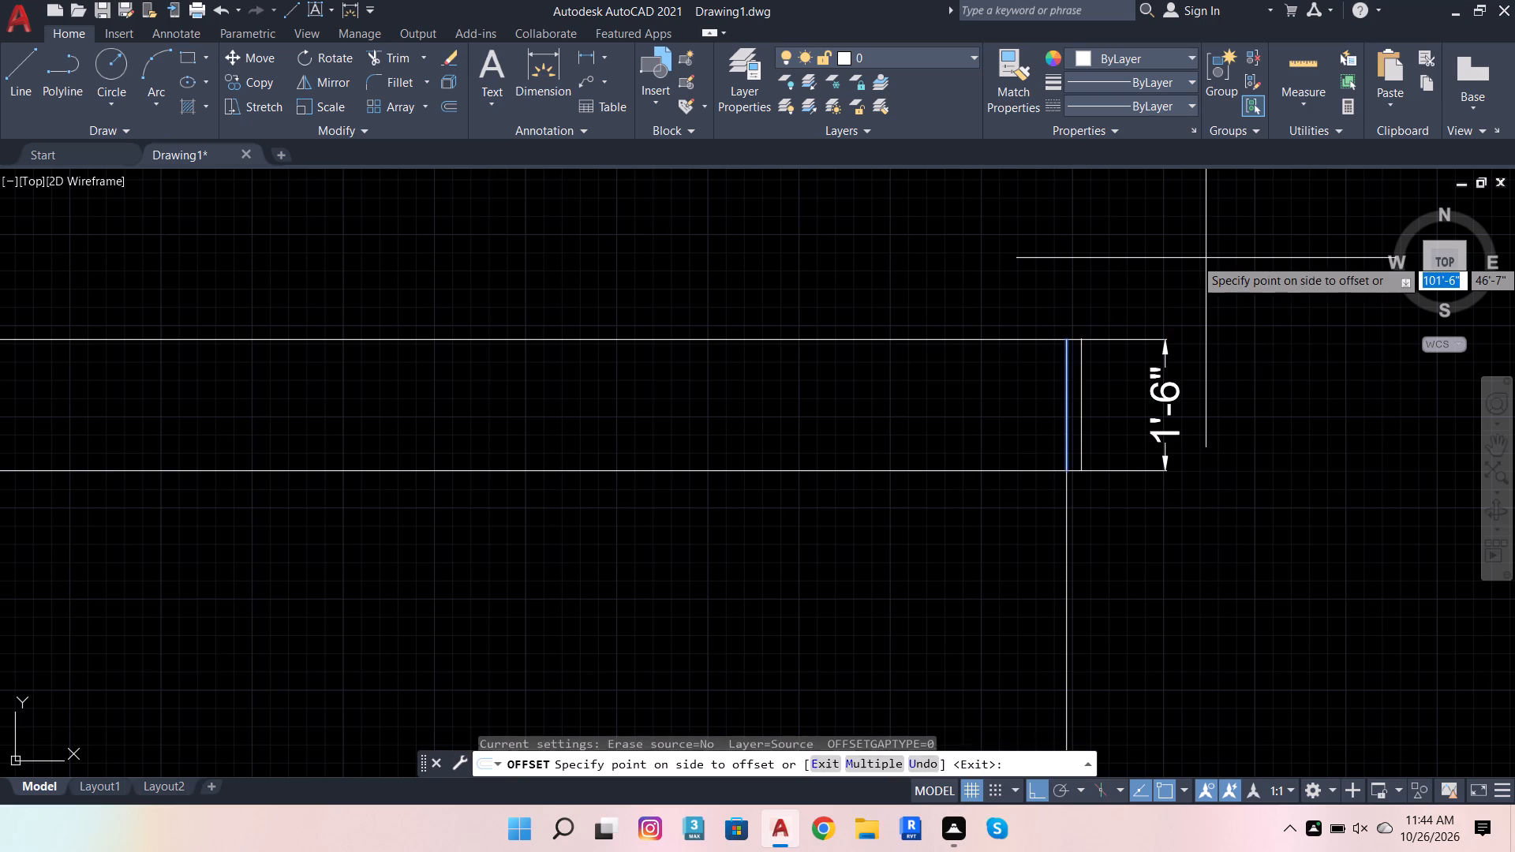
pyautogui.click(1209, 256)
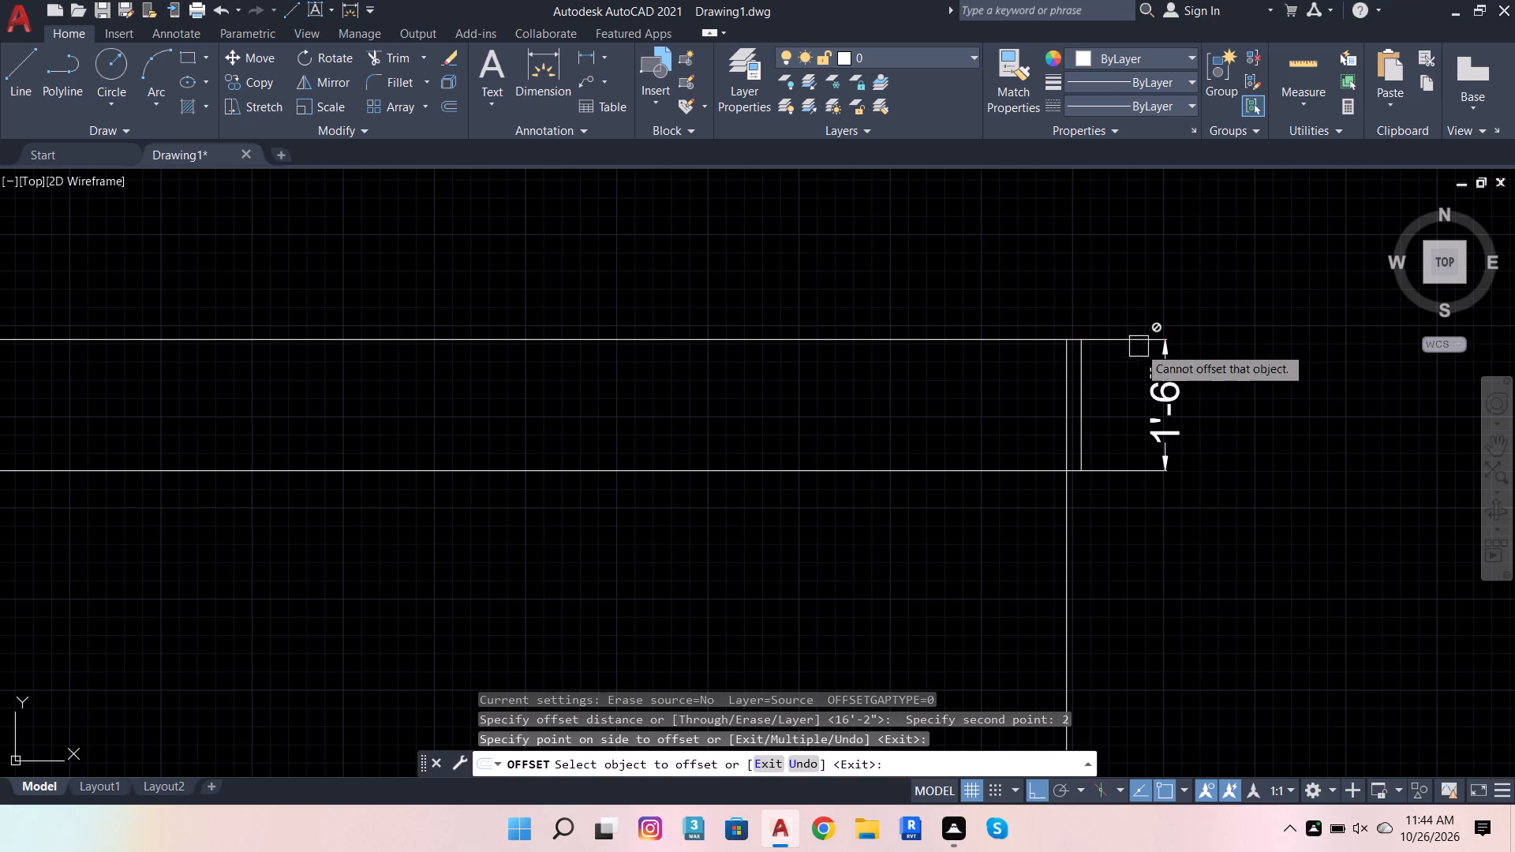
pyautogui.click(1077, 390)
pyautogui.click(1180, 310)
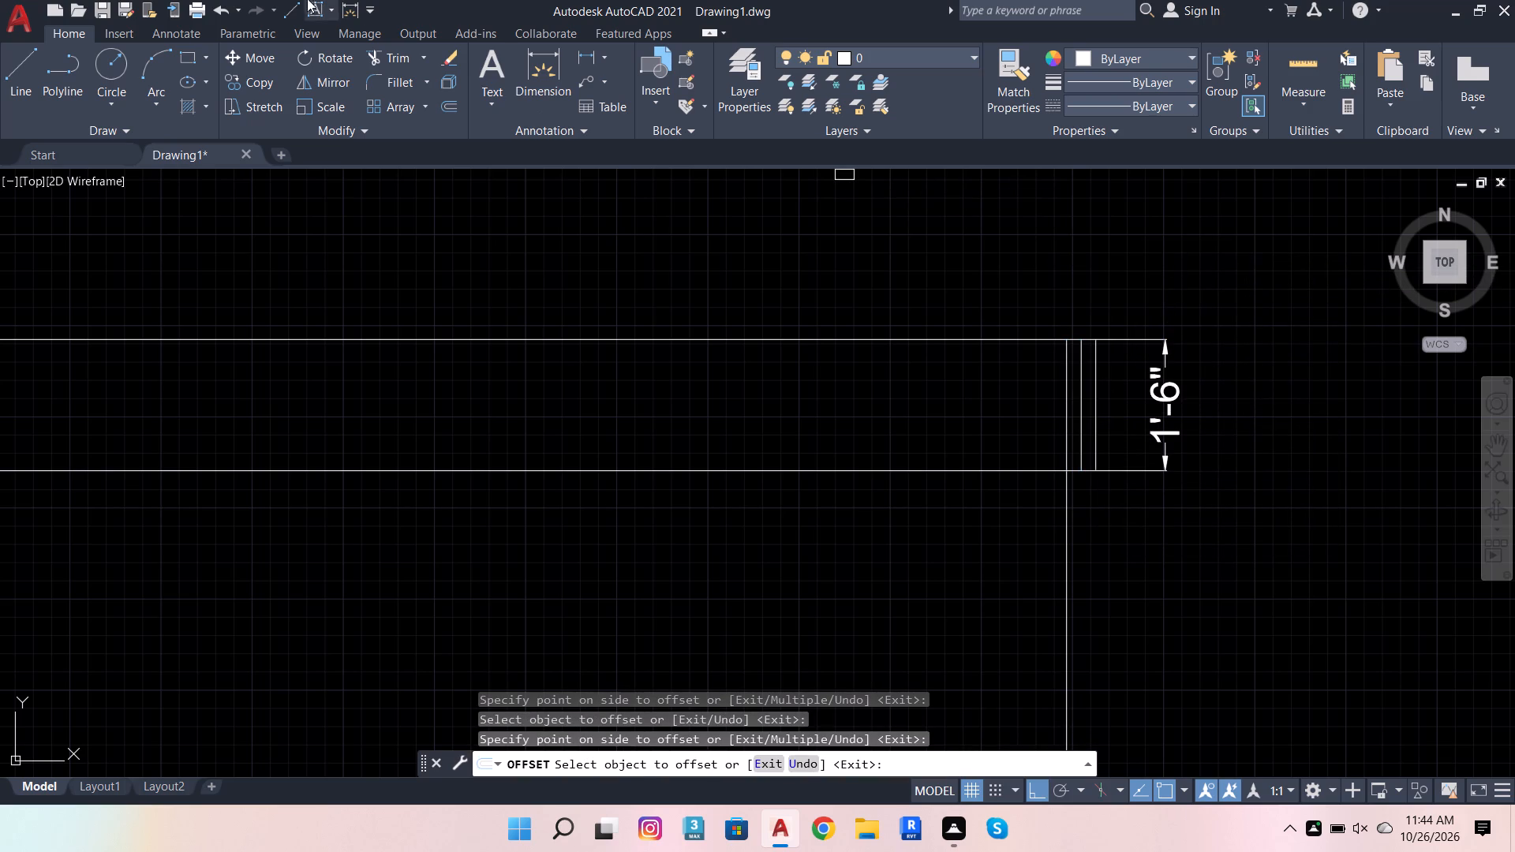
# Add a 16'-2" horizontal dimension along the roof's top line, measured leftward from the outermost offset line's top end.
pyautogui.click(542, 72)
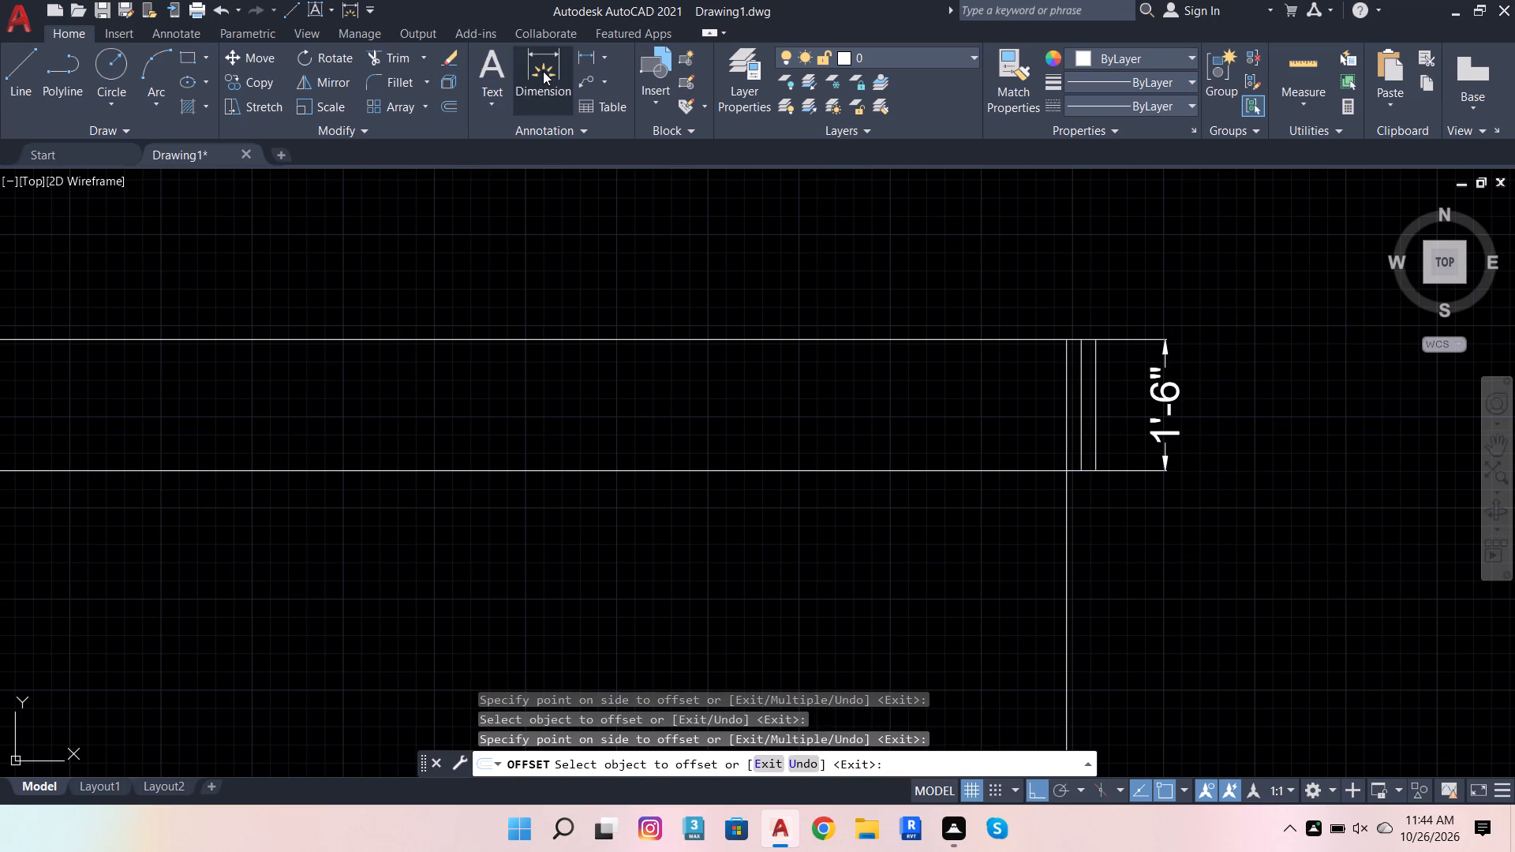
pyautogui.click(1094, 334)
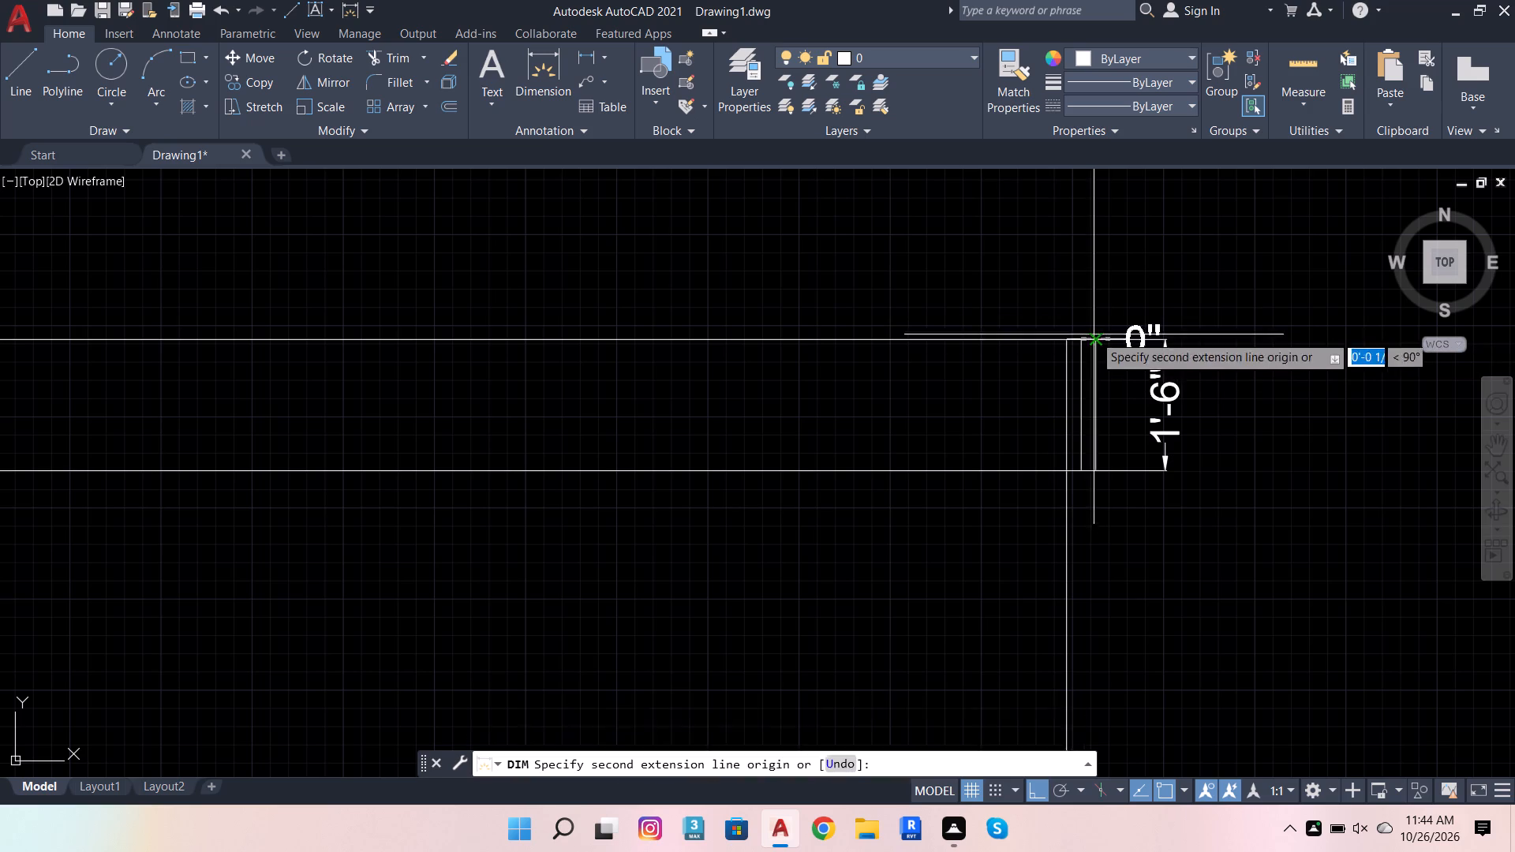
pyautogui.scroll(-2, 862, 288)
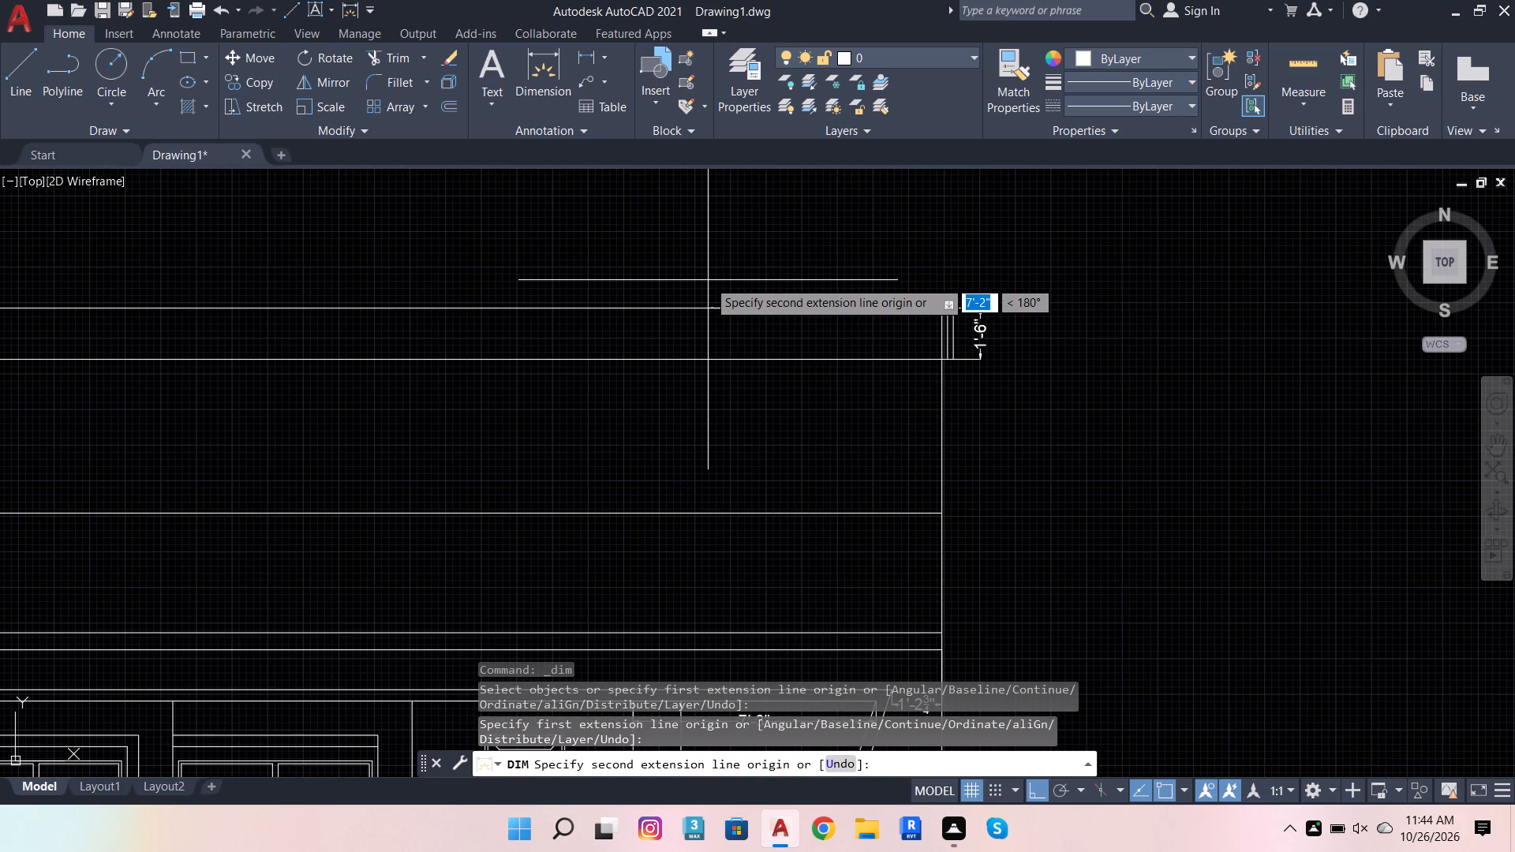
pyautogui.write("16'")
pyautogui.press('2')
pyautogui.press('Return')
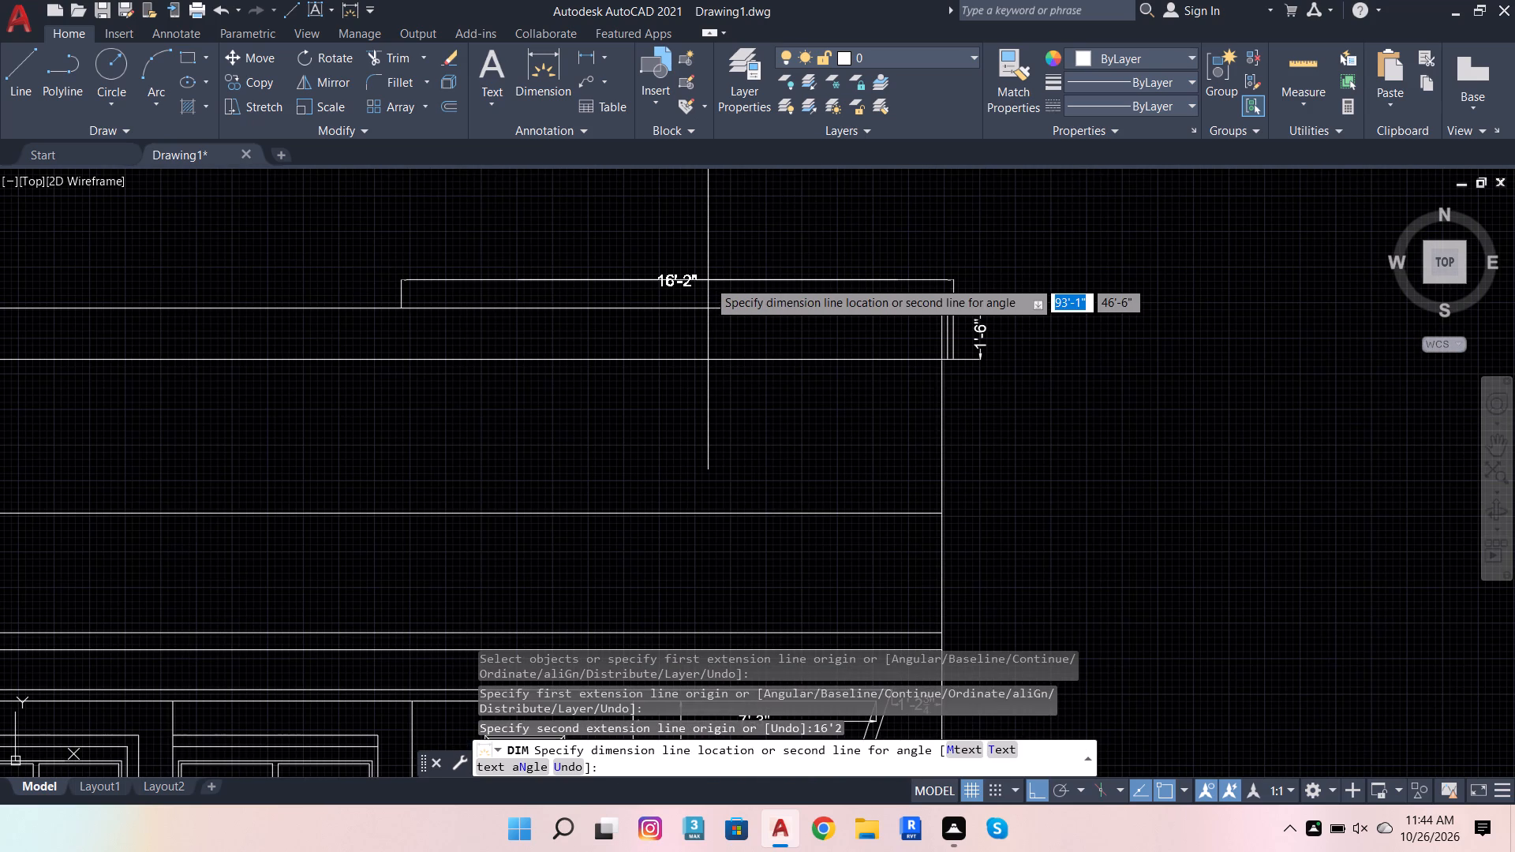
pyautogui.scroll(3, 572, 319)
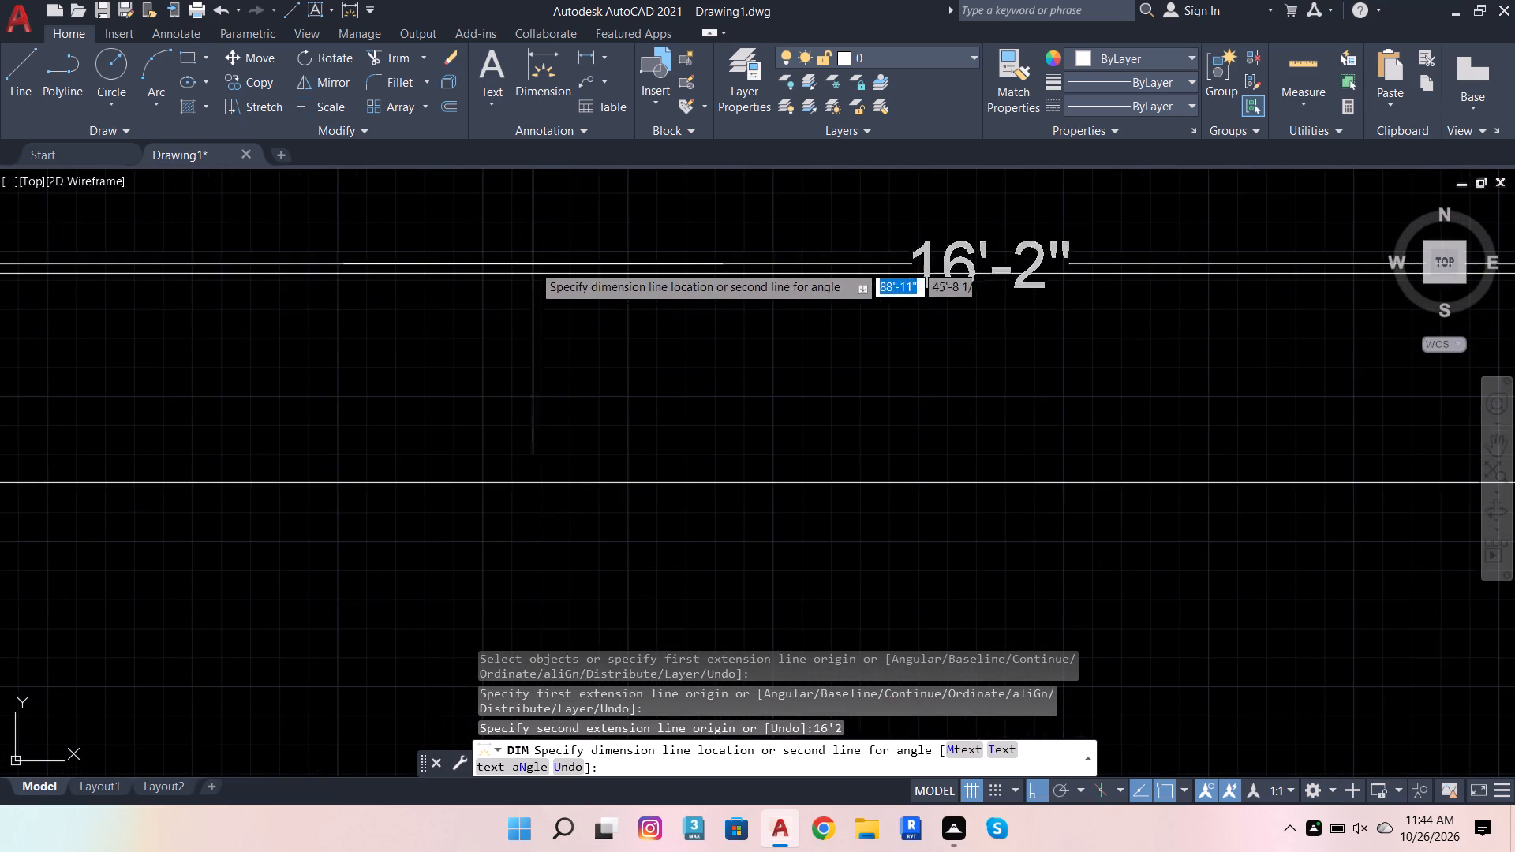
pyautogui.scroll(-2, 561, 257)
pyautogui.scroll(2, 269, 257)
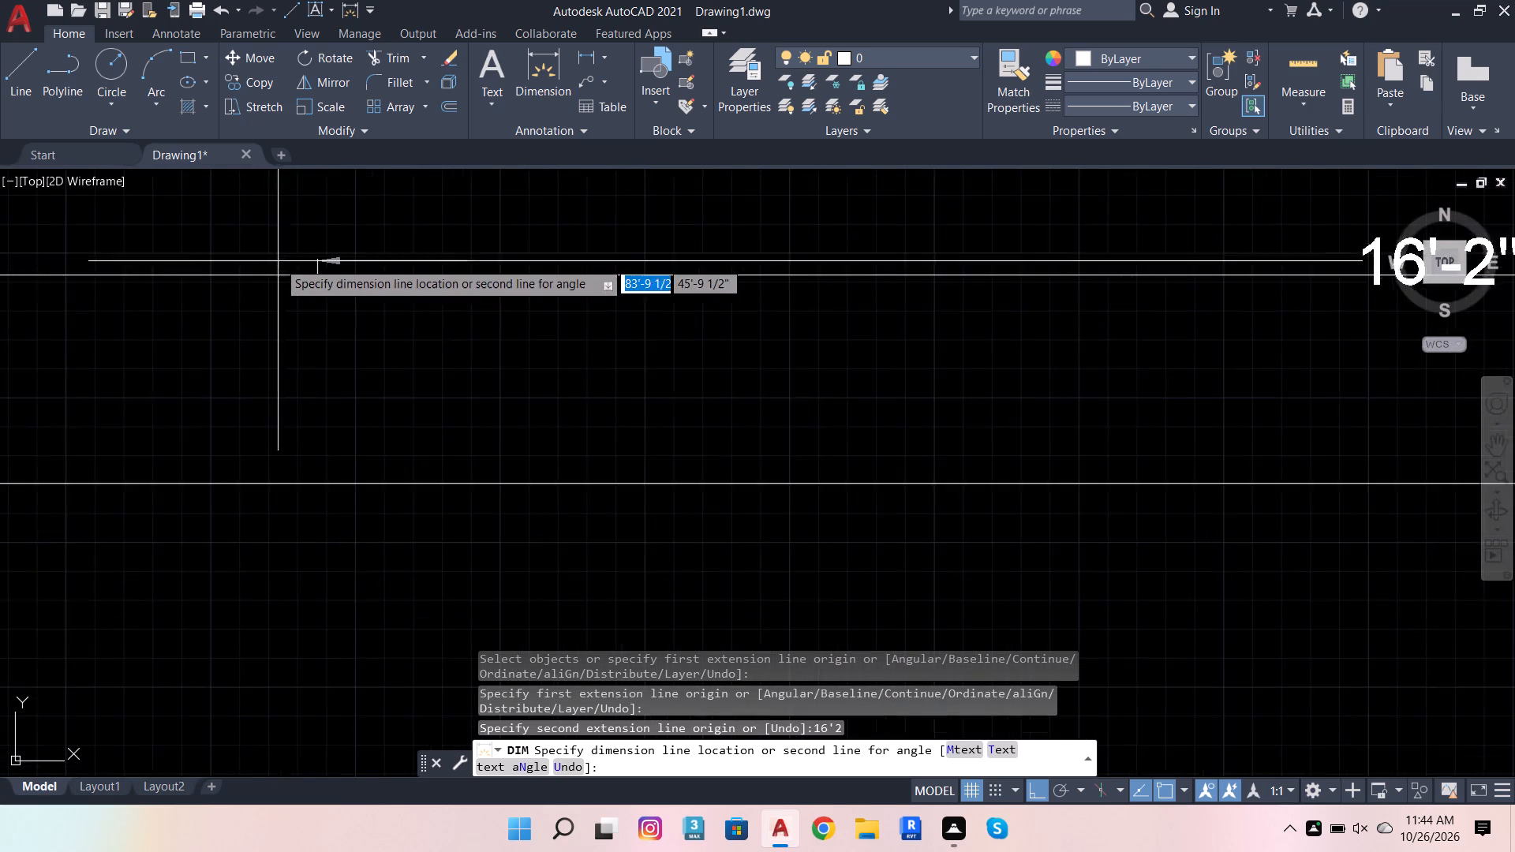
pyautogui.scroll(1, 279, 262)
pyautogui.click(341, 282)
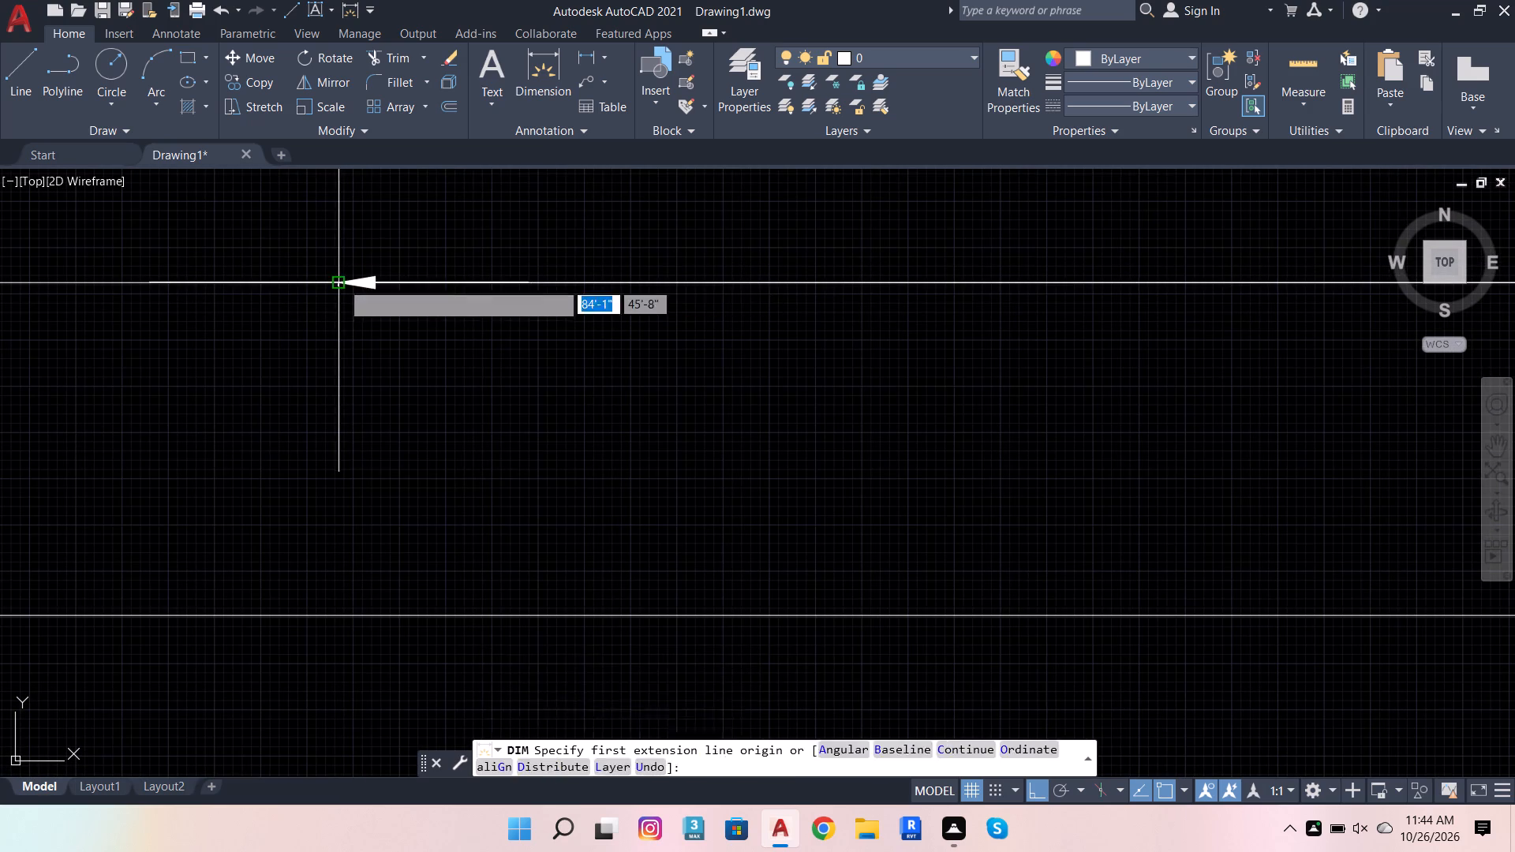
pyautogui.scroll(-2, 432, 244)
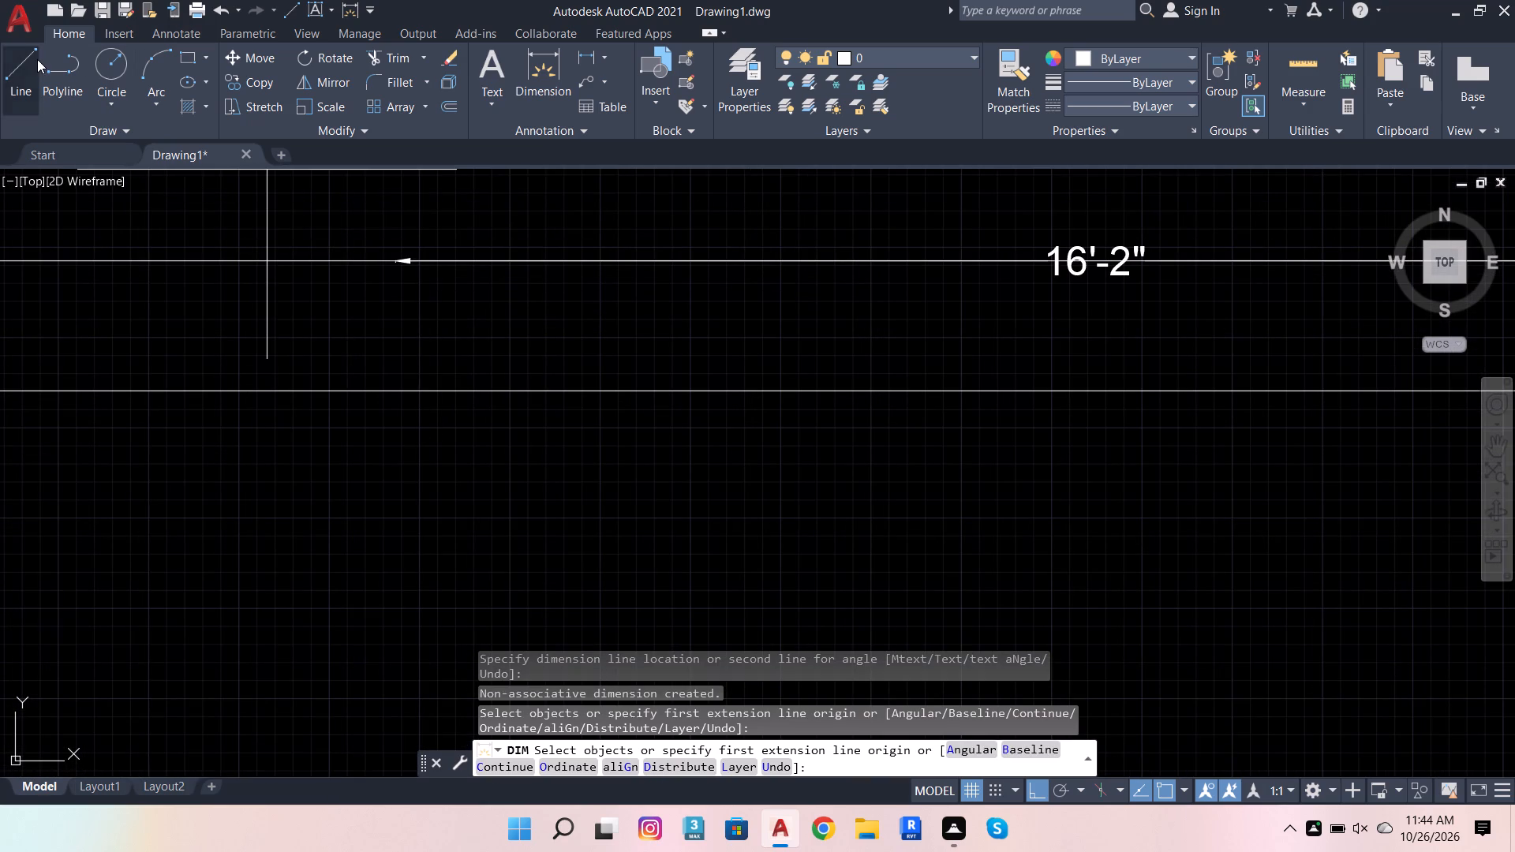
# Draw a vertical line from the left end of the 16'-2" dimension down past the 3'-6" offset line.
pyautogui.click(37, 59)
pyautogui.scroll(3, 384, 261)
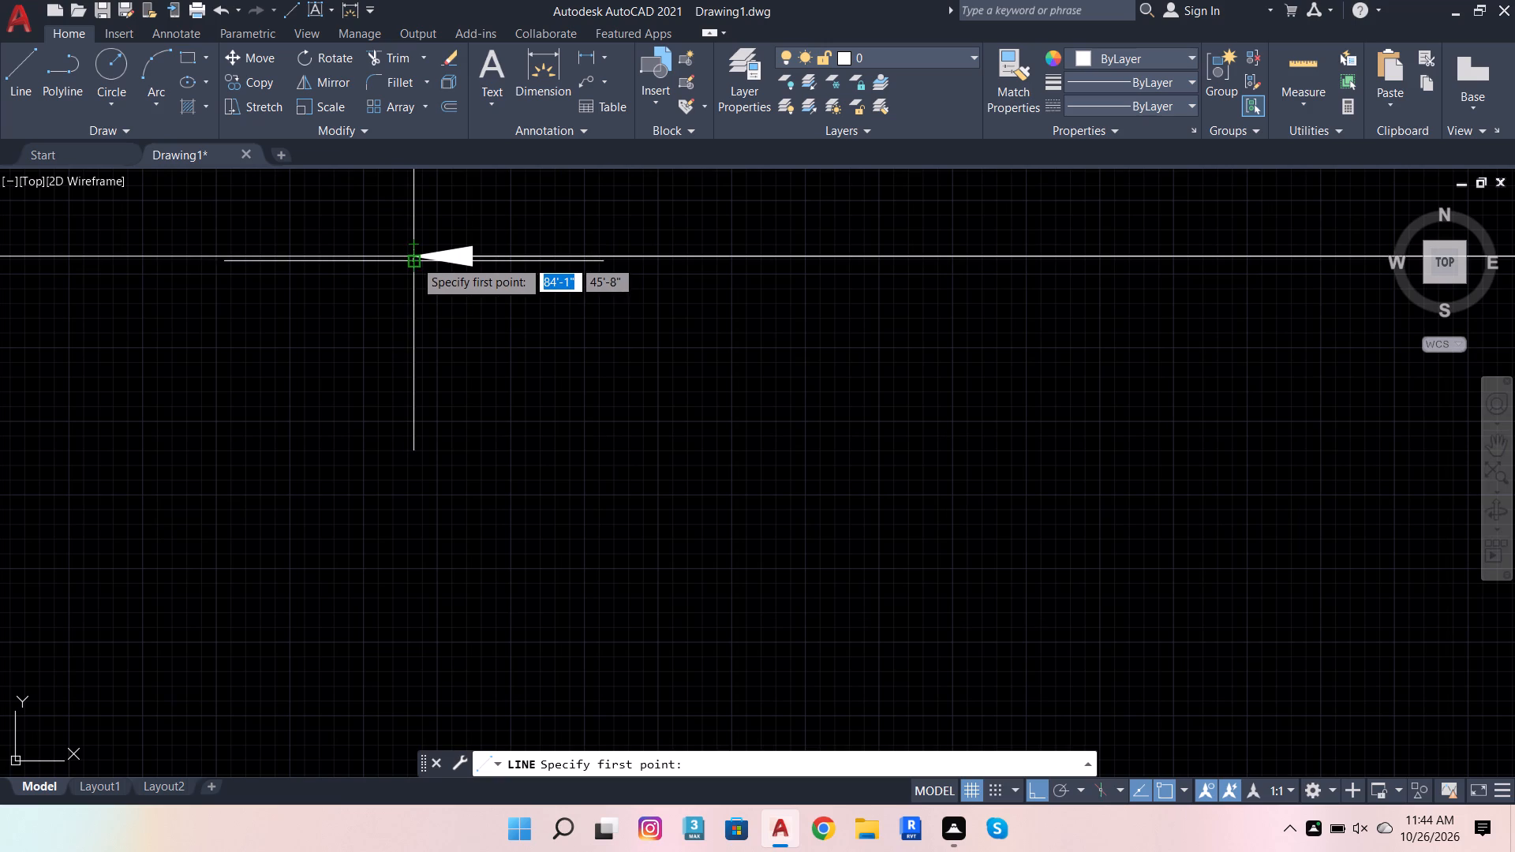
pyautogui.click(415, 258)
pyautogui.scroll(-5, 492, 209)
pyautogui.scroll(-4, 503, 323)
pyautogui.scroll(4, 512, 349)
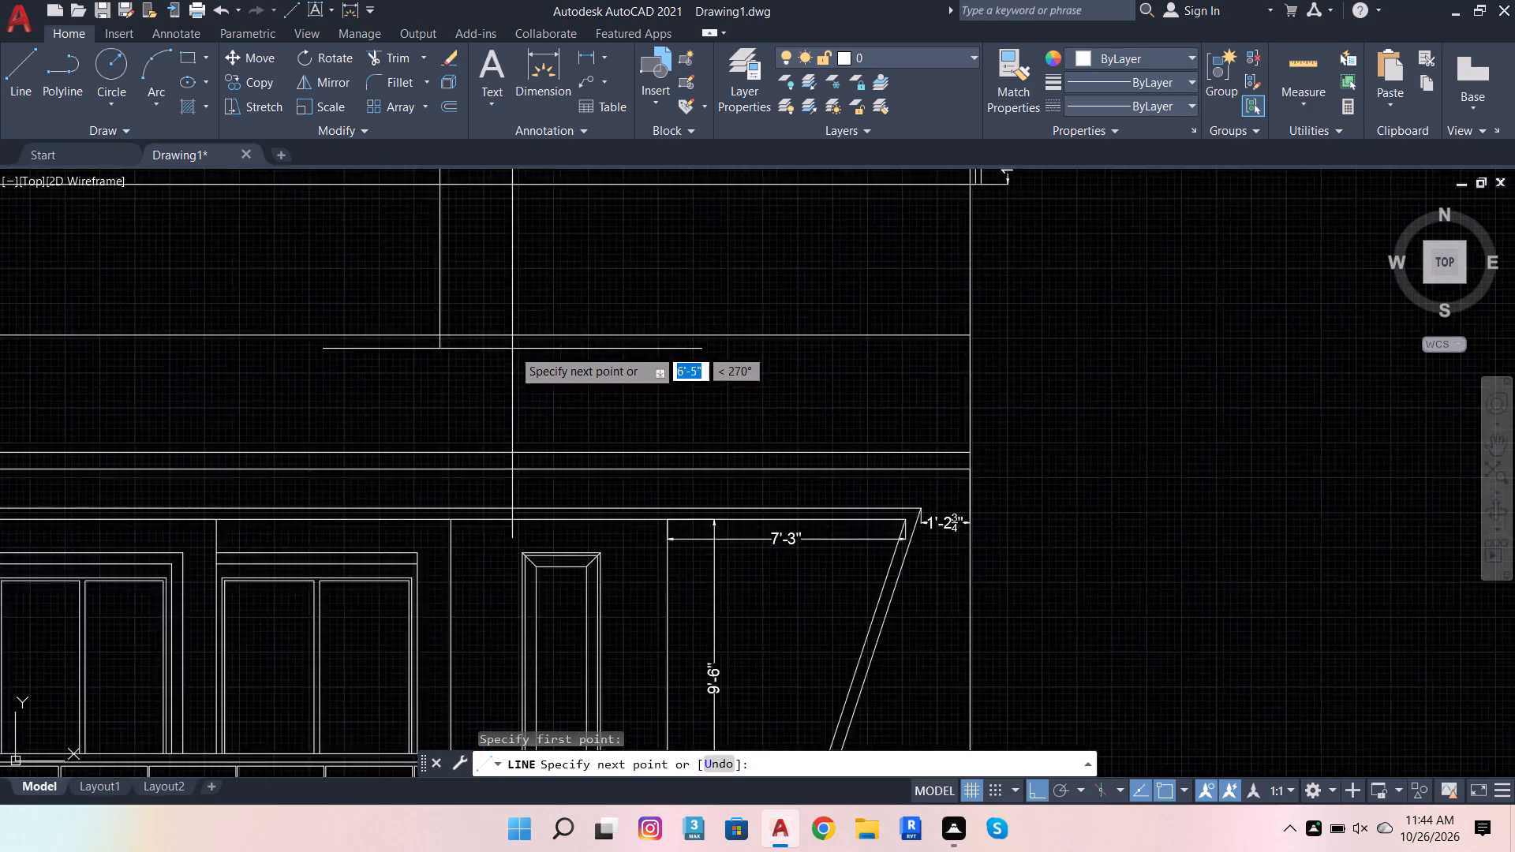
pyautogui.scroll(1, 512, 349)
pyautogui.scroll(-2, 486, 388)
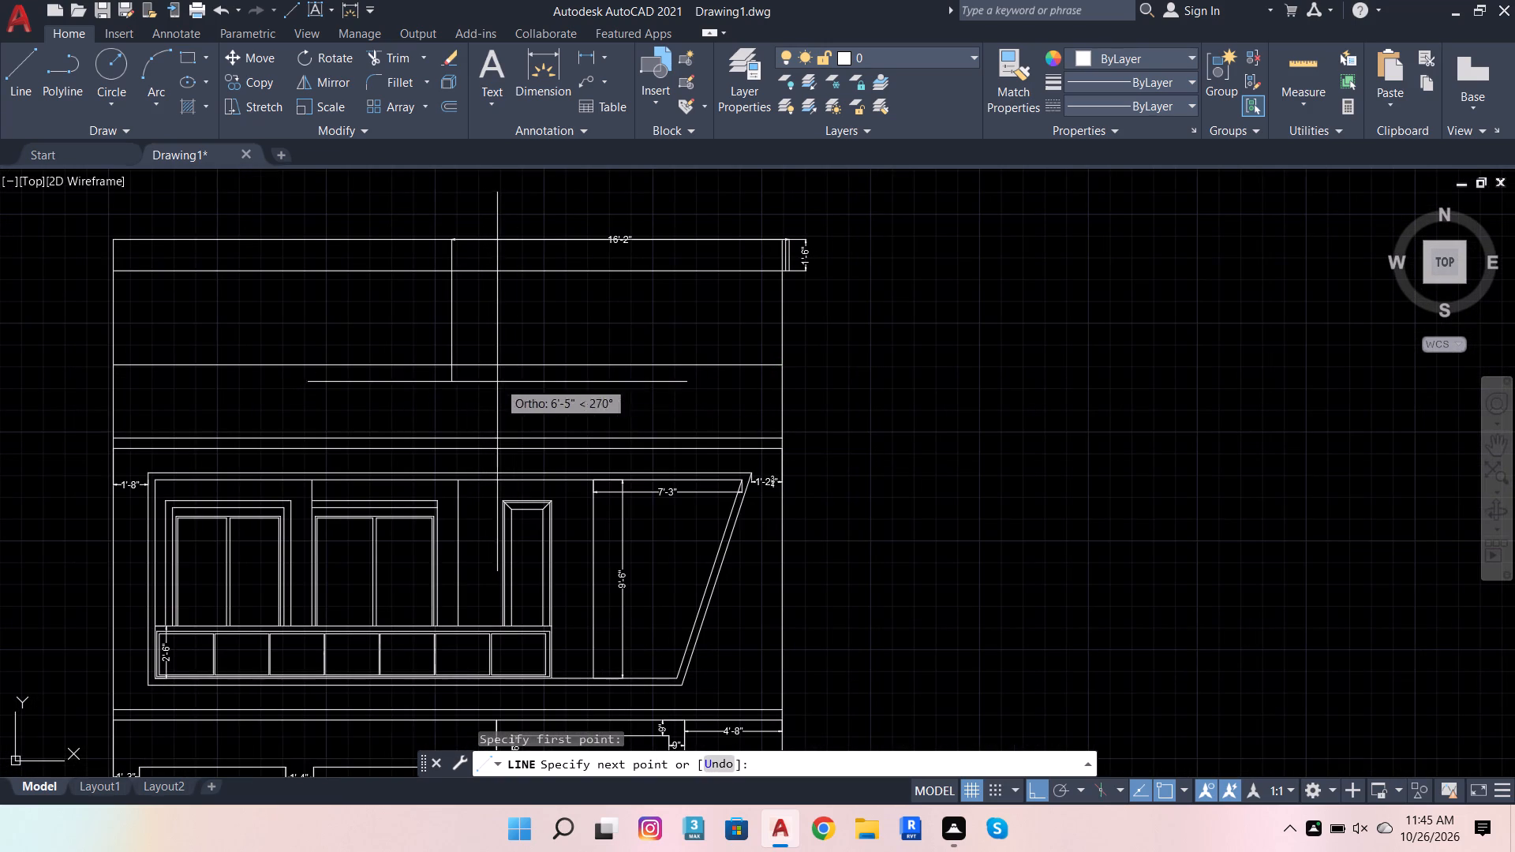
pyautogui.click(485, 388)
# Trim off the end of the new vertical line below the 3'-6" offset line.
pyautogui.click(377, 55)
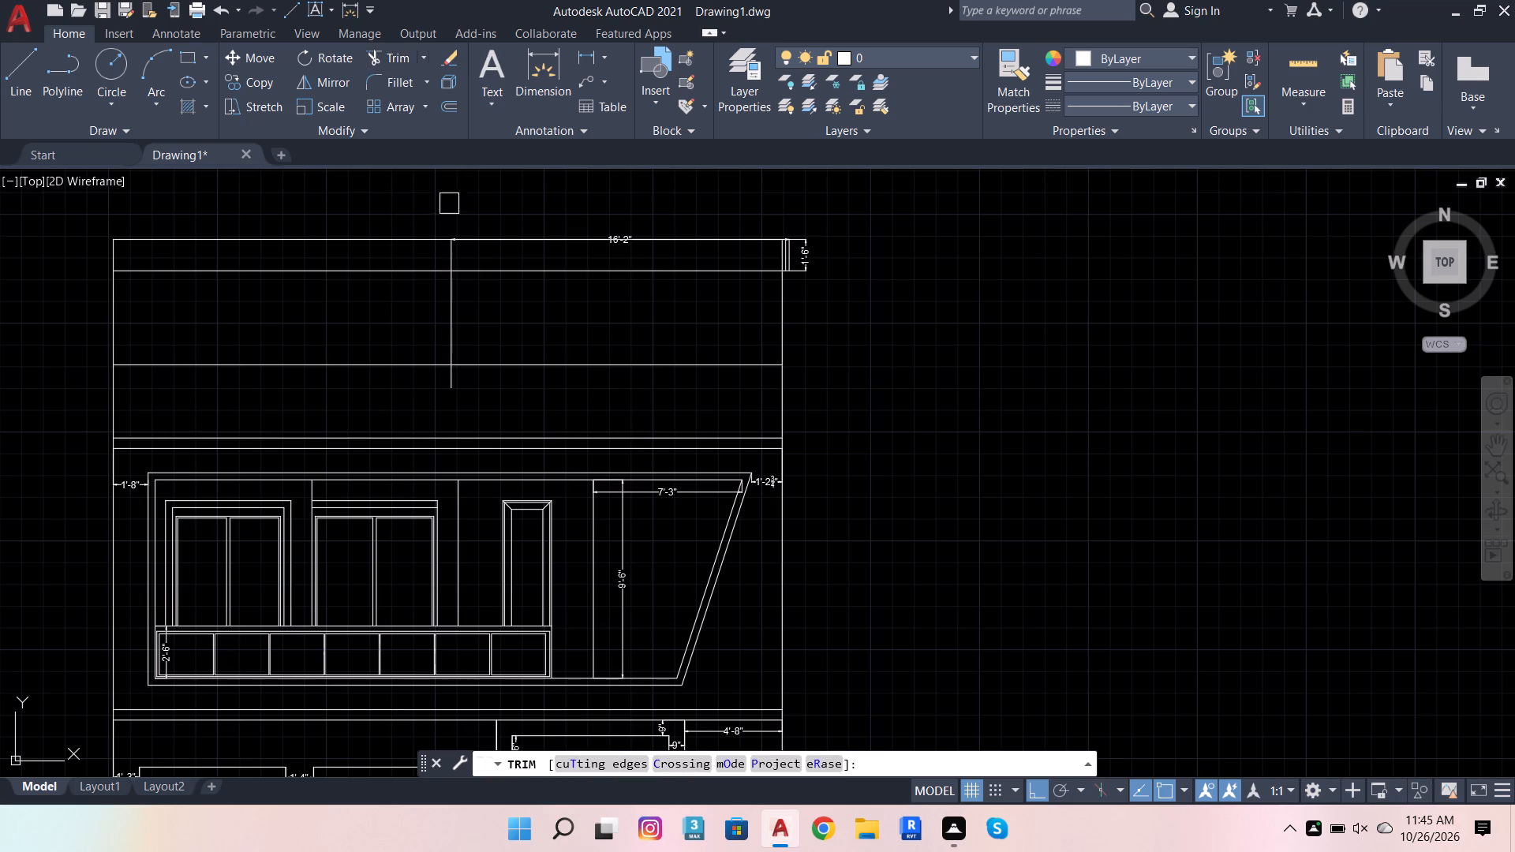
pyautogui.click(445, 395)
# Within Trim, remove the 16'-2" and 1'-6" dimensions and the middle 2" offset line at the top band's projecting end.
pyautogui.scroll(3, 477, 241)
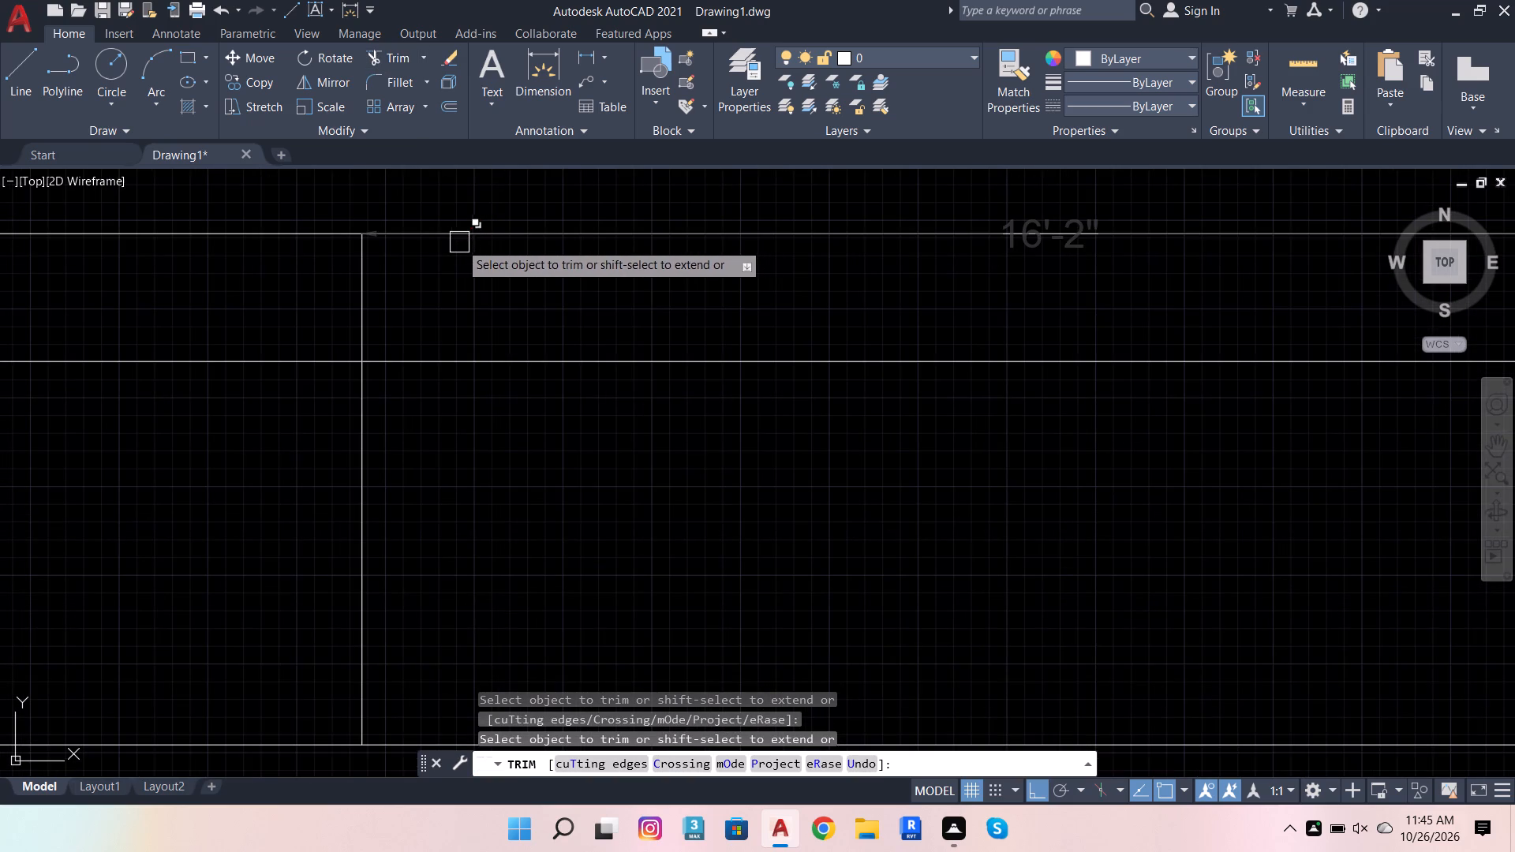
pyautogui.click(461, 239)
pyautogui.click(590, 305)
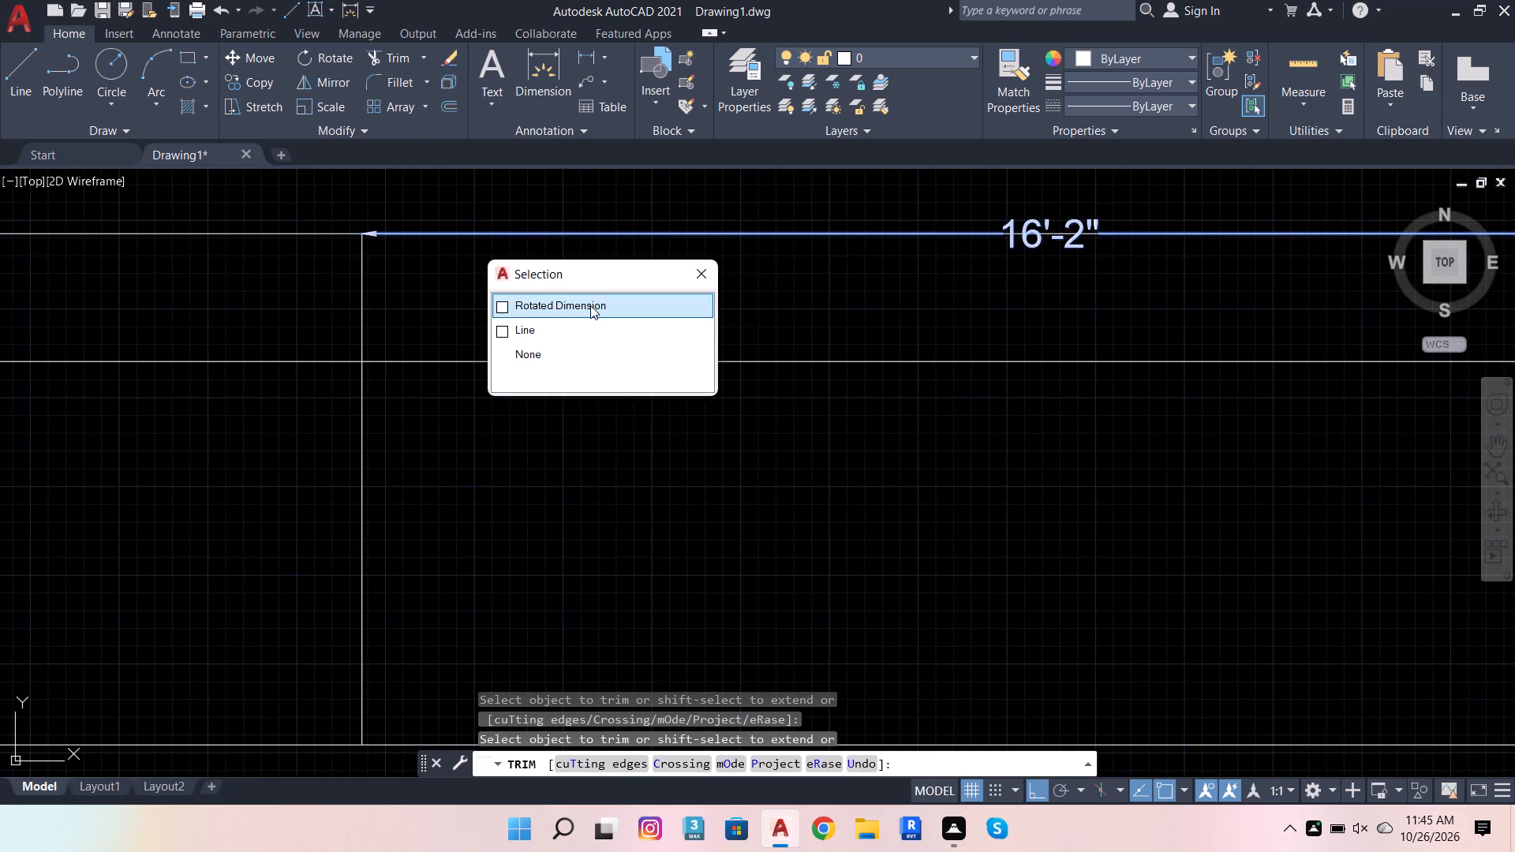
pyautogui.scroll(-3, 606, 323)
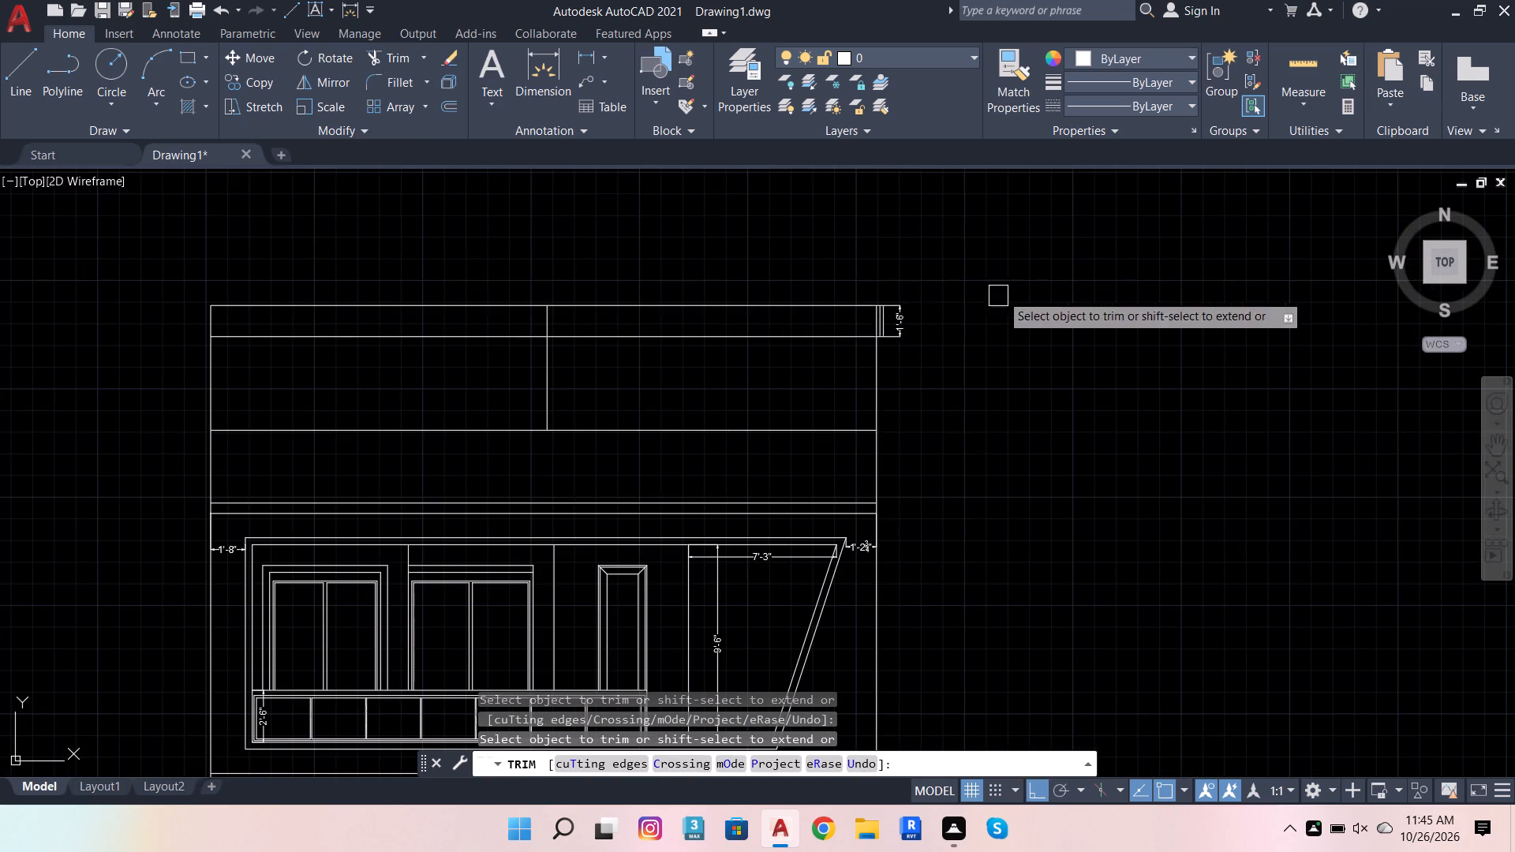
pyautogui.scroll(3, 945, 330)
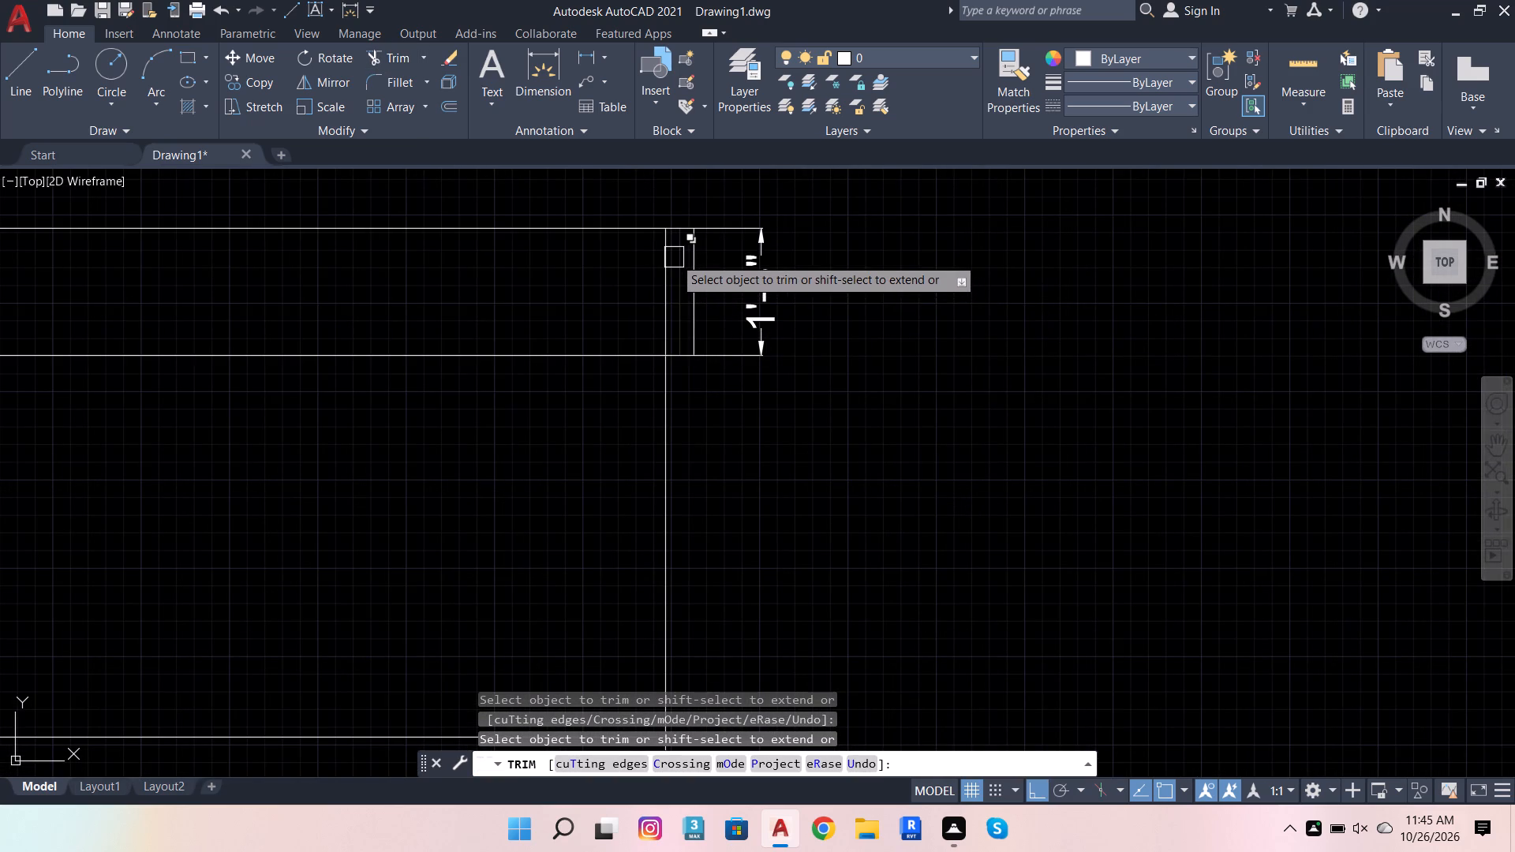
pyautogui.click(674, 257)
pyautogui.scroll(2, 649, 228)
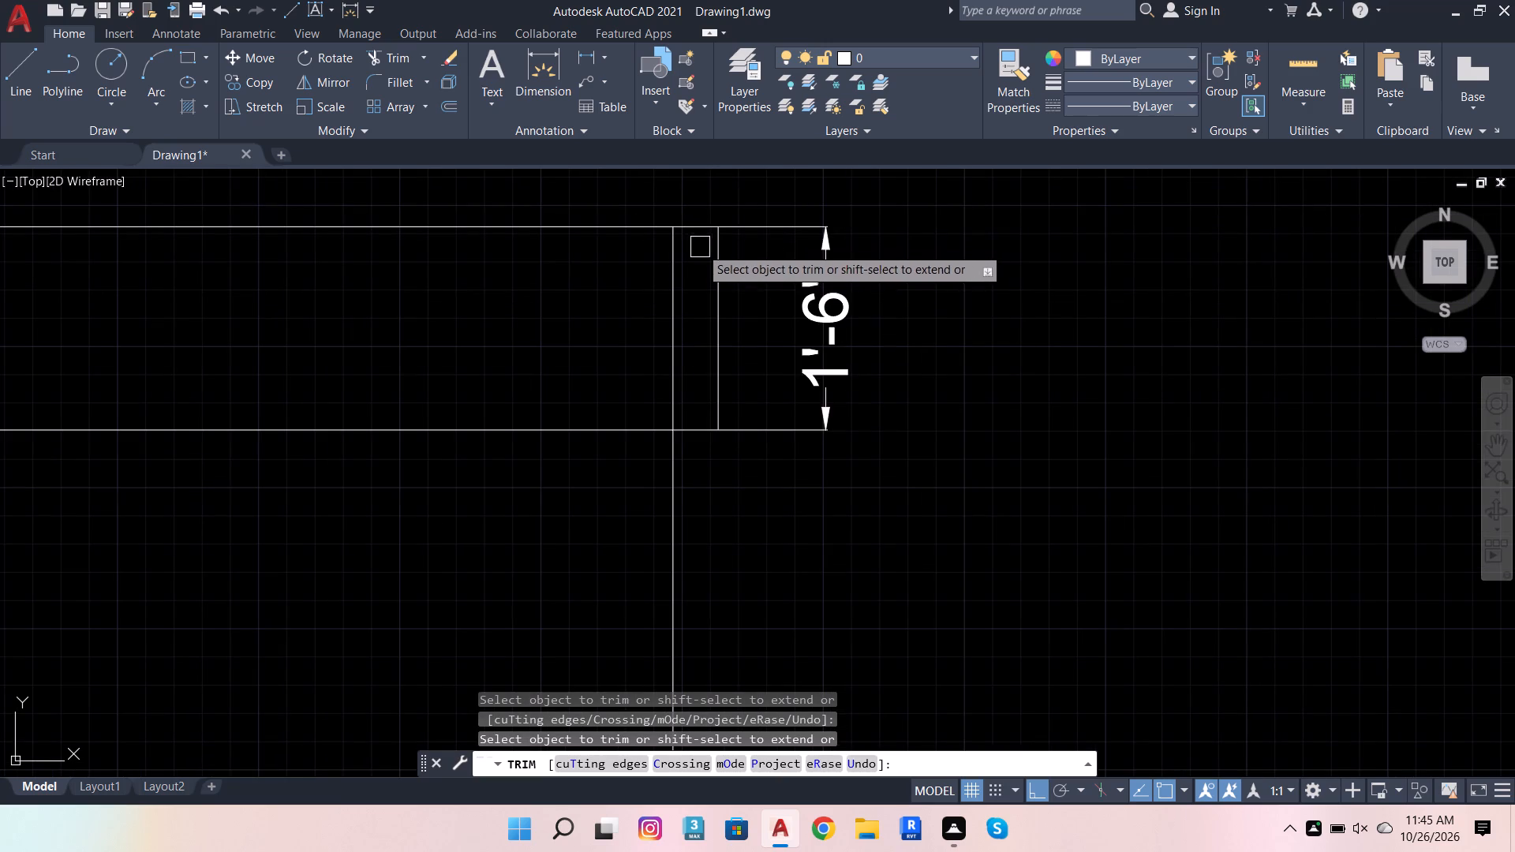
pyautogui.click(698, 250)
pyautogui.click(700, 195)
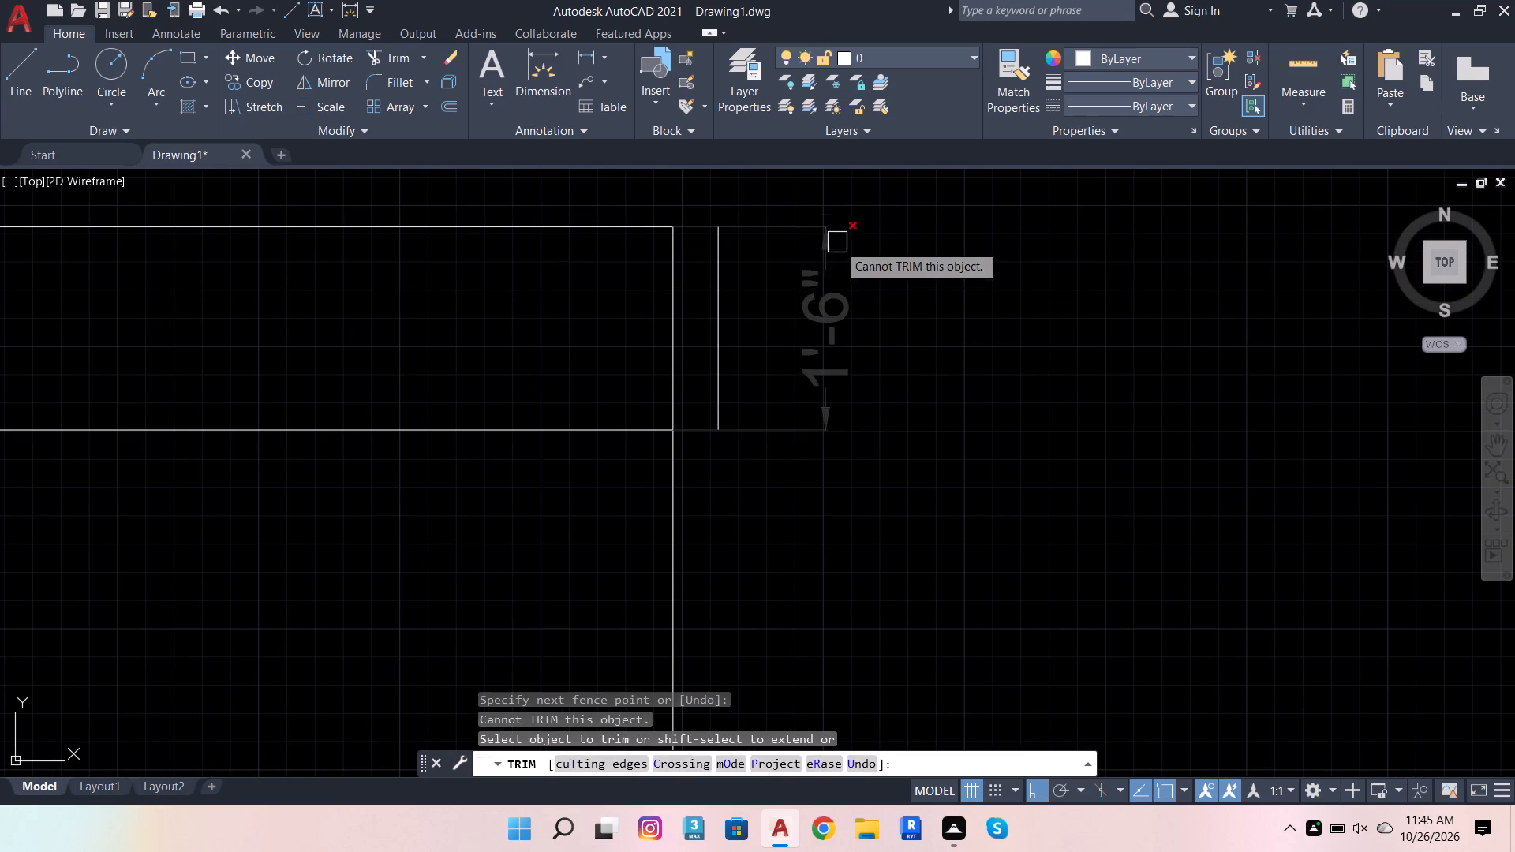
pyautogui.click(825, 268)
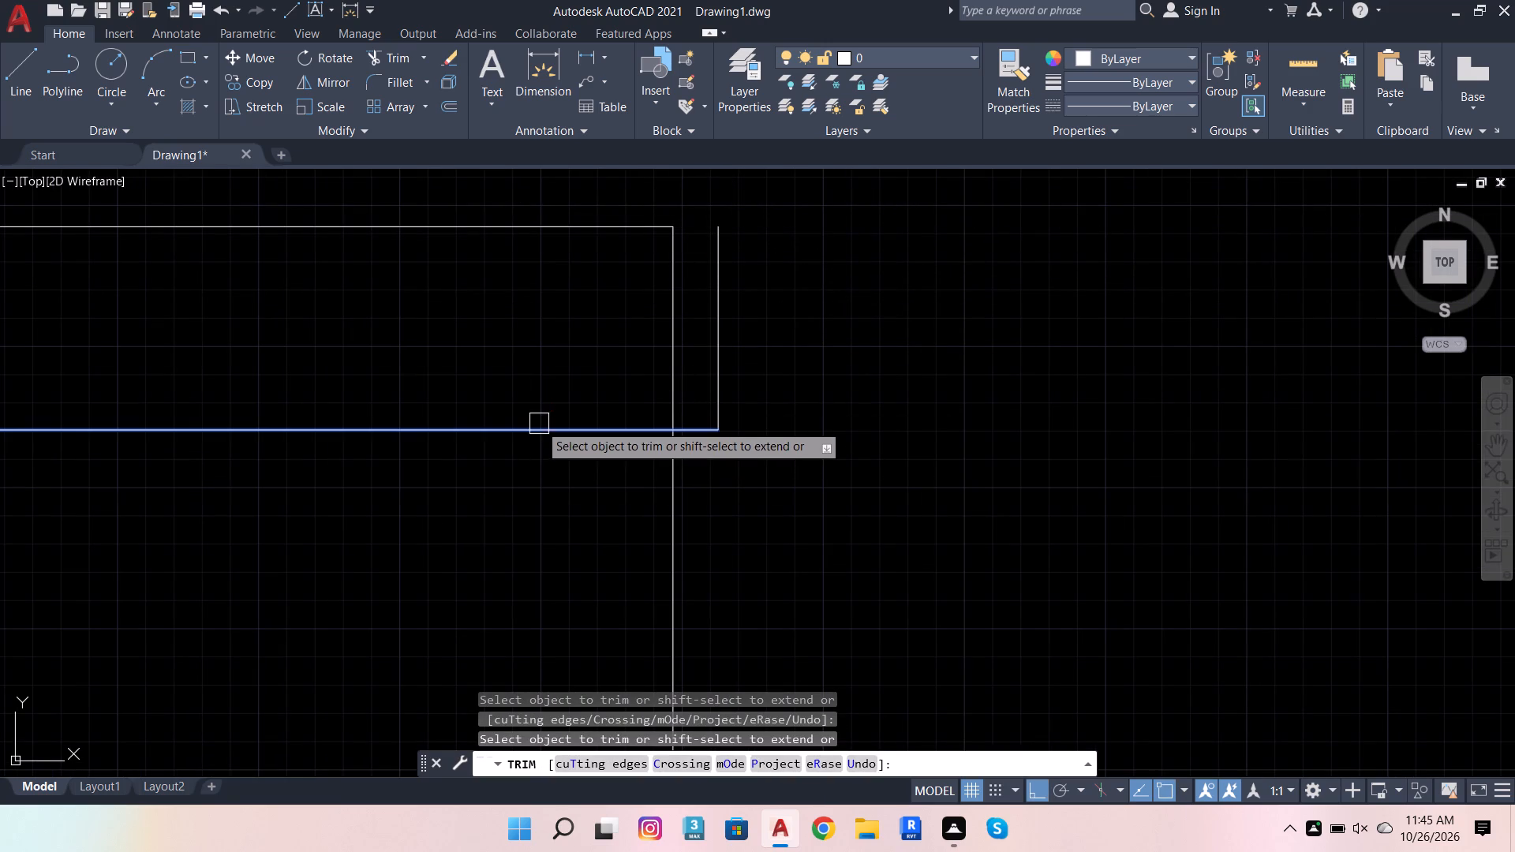
# Extend the top band's bottom and top lines to the outermost projecting edge line.
pyautogui.keyDown('shift'); pyautogui.click(550, 422); pyautogui.keyUp('shift')
pyautogui.keyDown('shift'); pyautogui.click(625, 232); pyautogui.keyUp('shift')
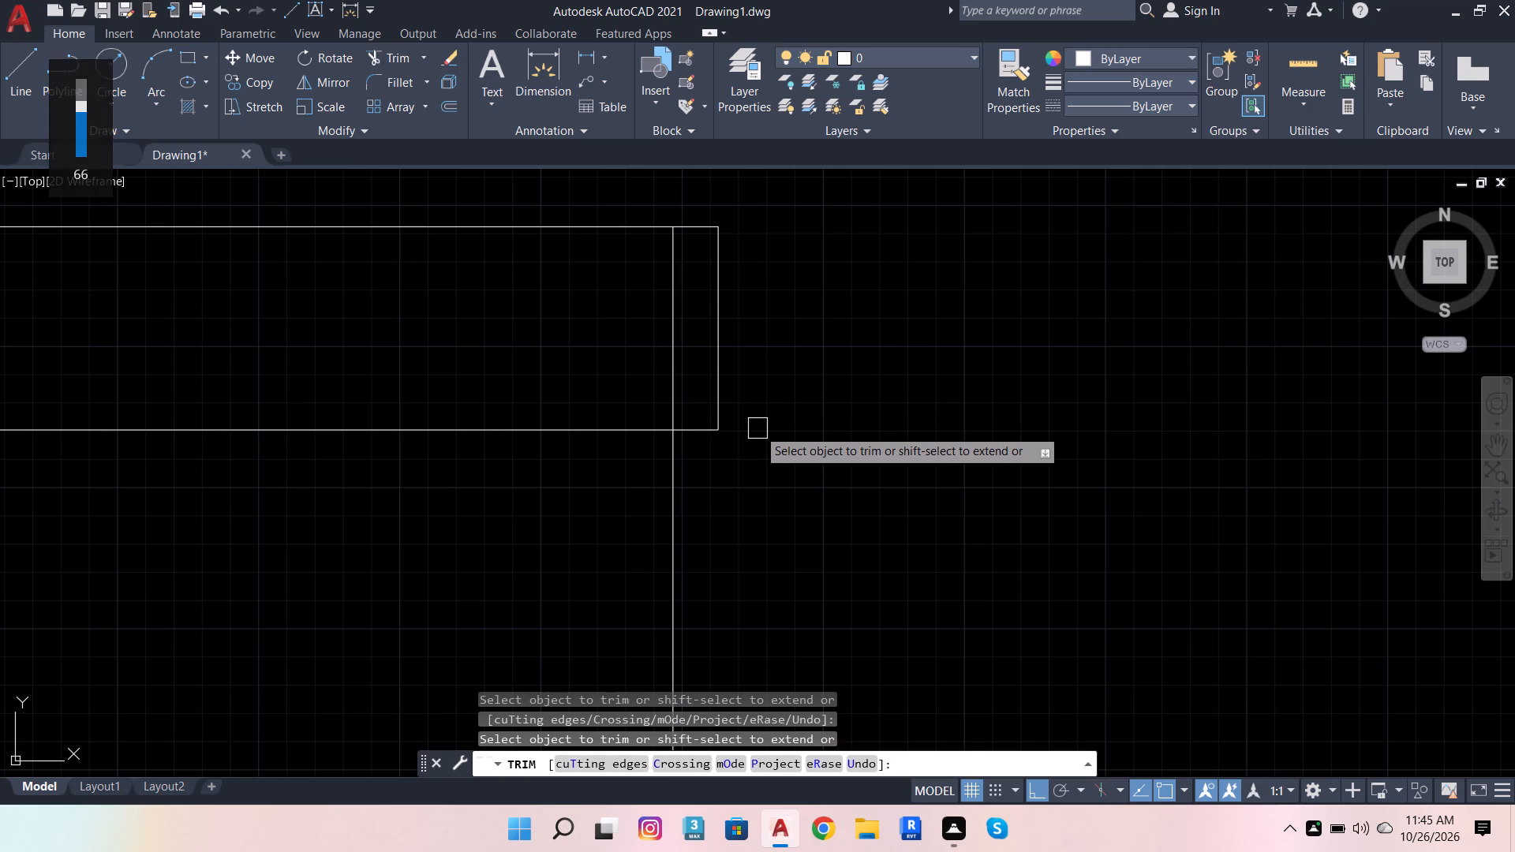
# Trim away the vertical divider's portion below the top band.
pyautogui.scroll(-1, 780, 495)
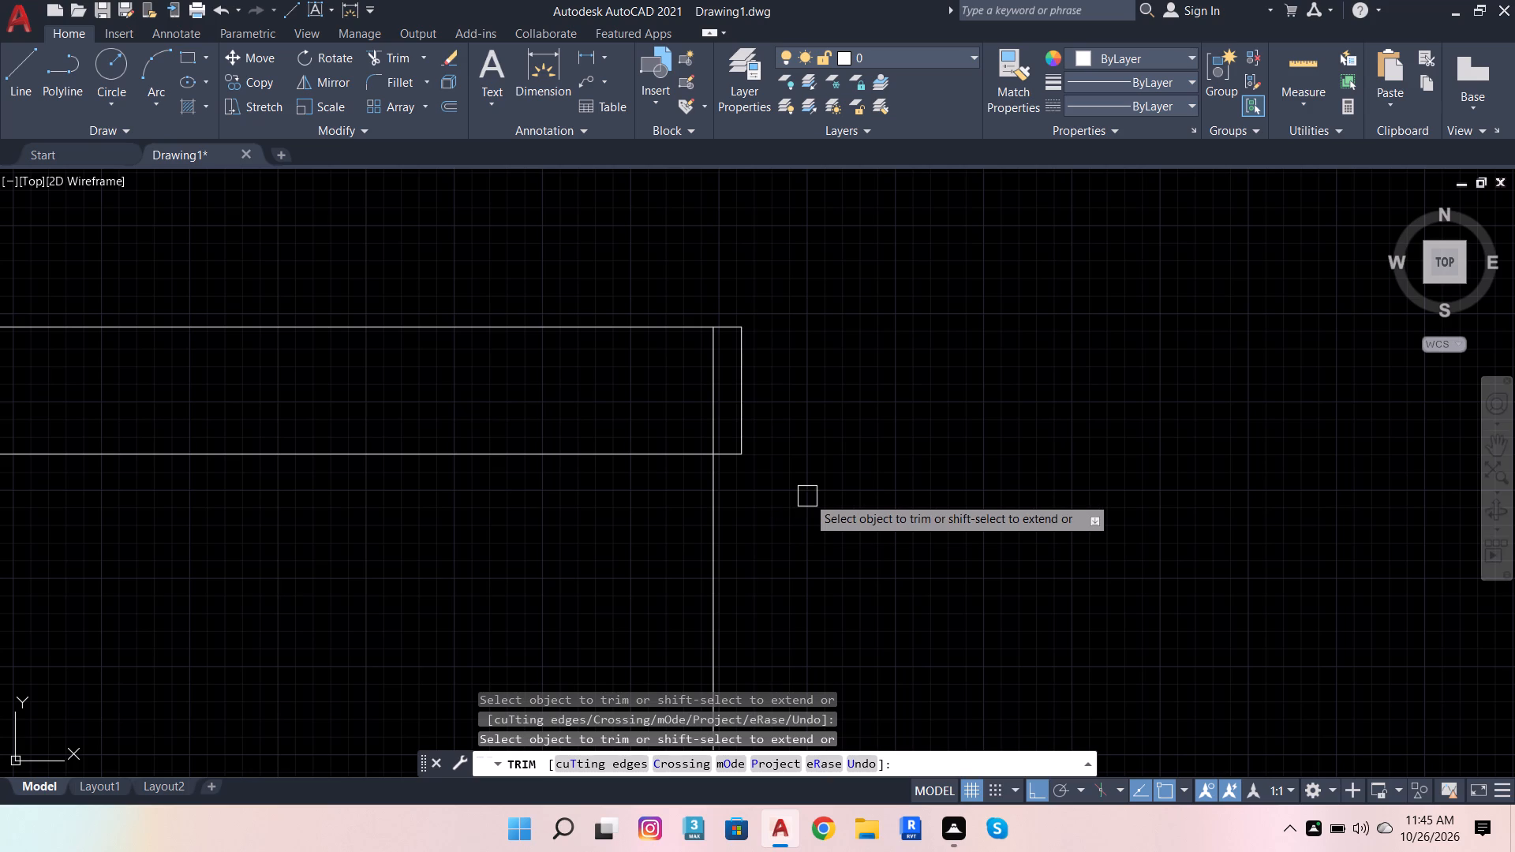
pyautogui.scroll(-3, 806, 508)
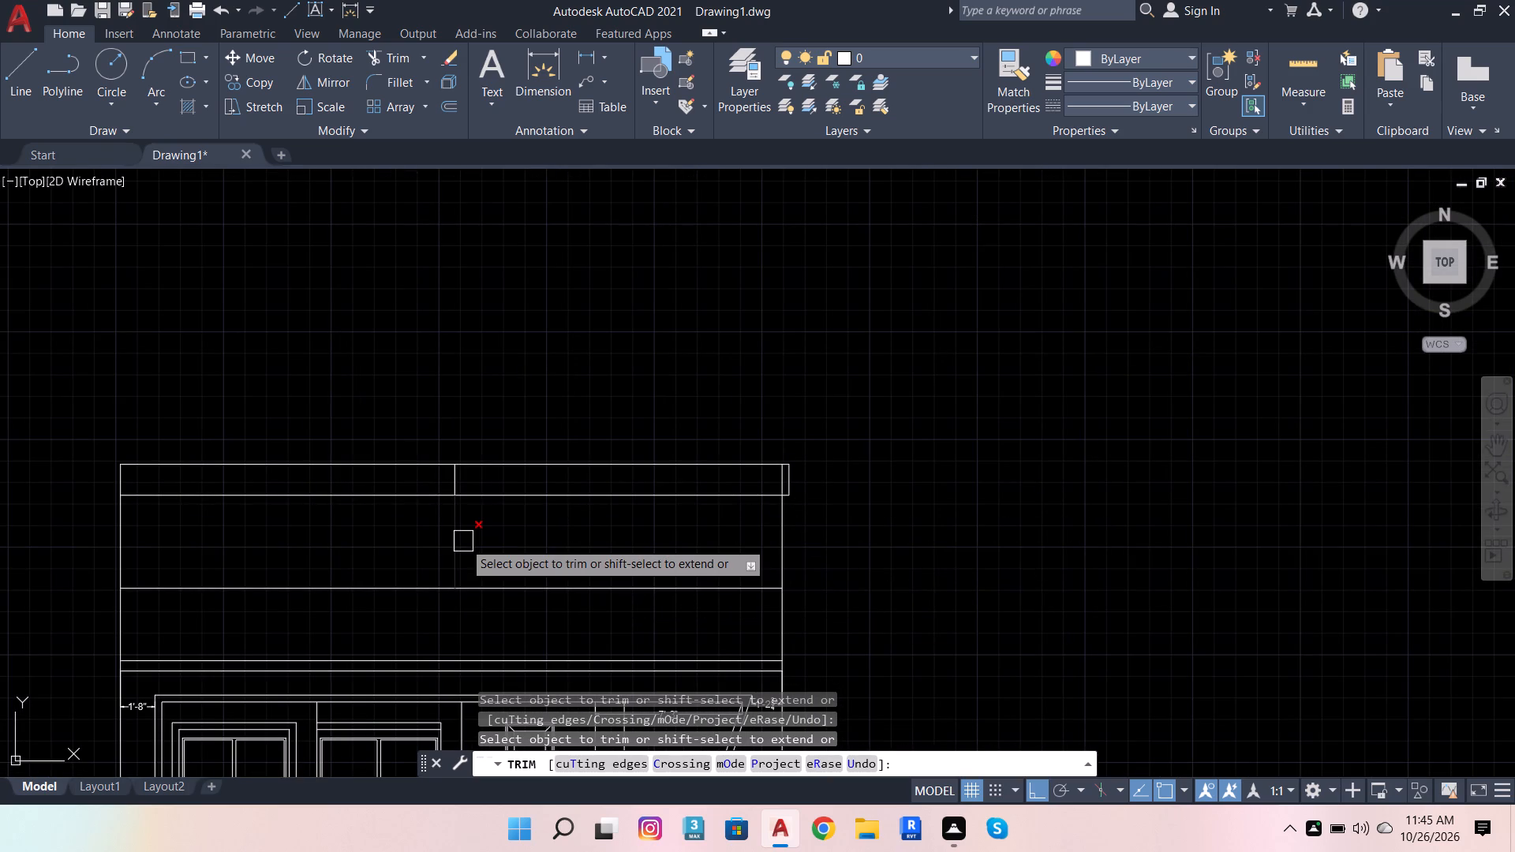
pyautogui.click(464, 541)
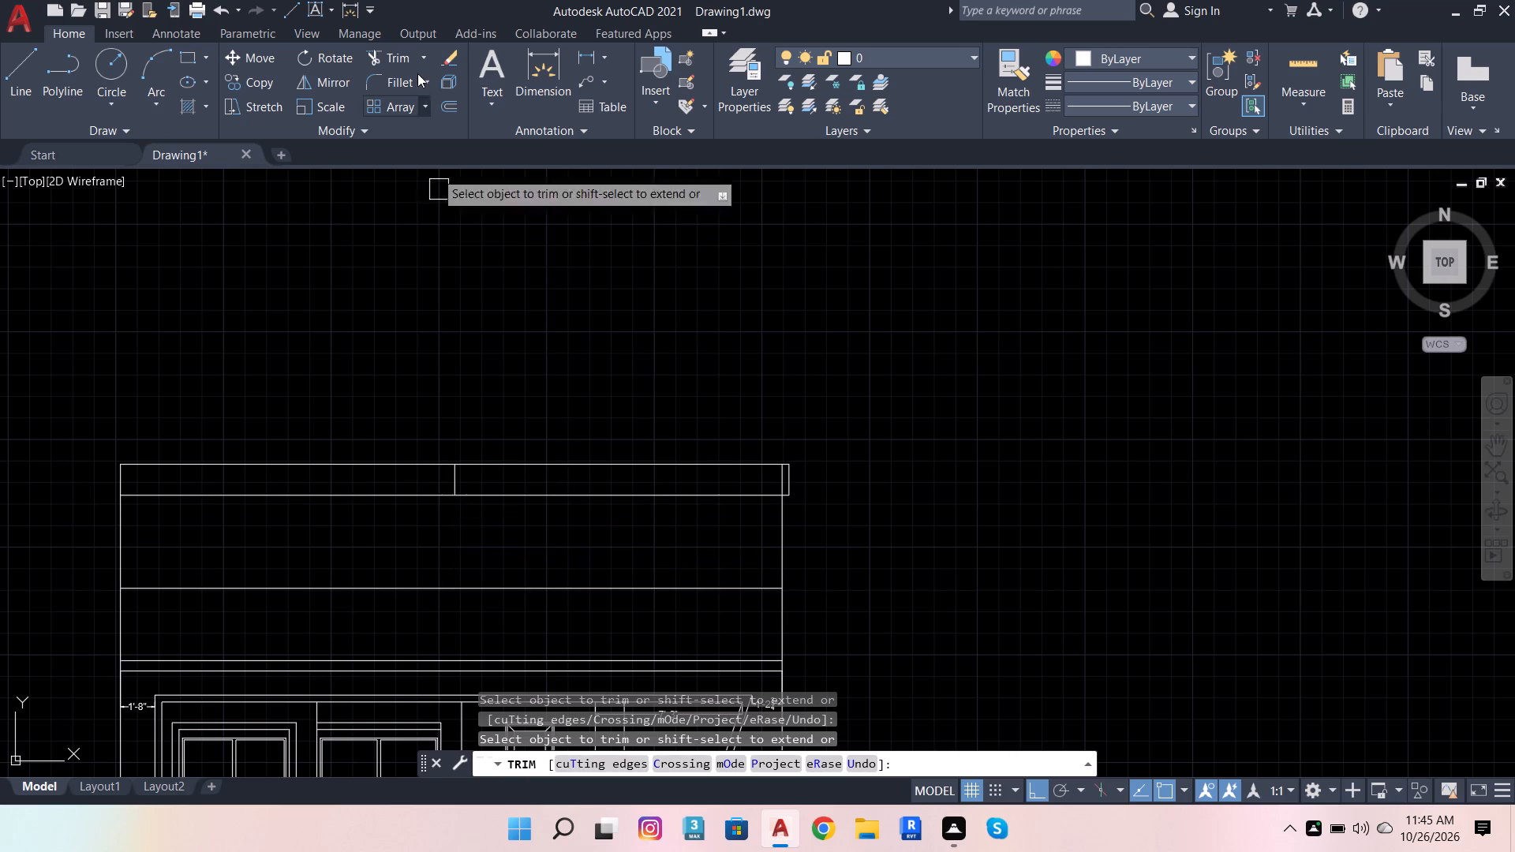
# Offset the band's vertical divider 4" rightward and the roof's top line 4" downward.
pyautogui.click(445, 109)
pyautogui.scroll(3, 429, 422)
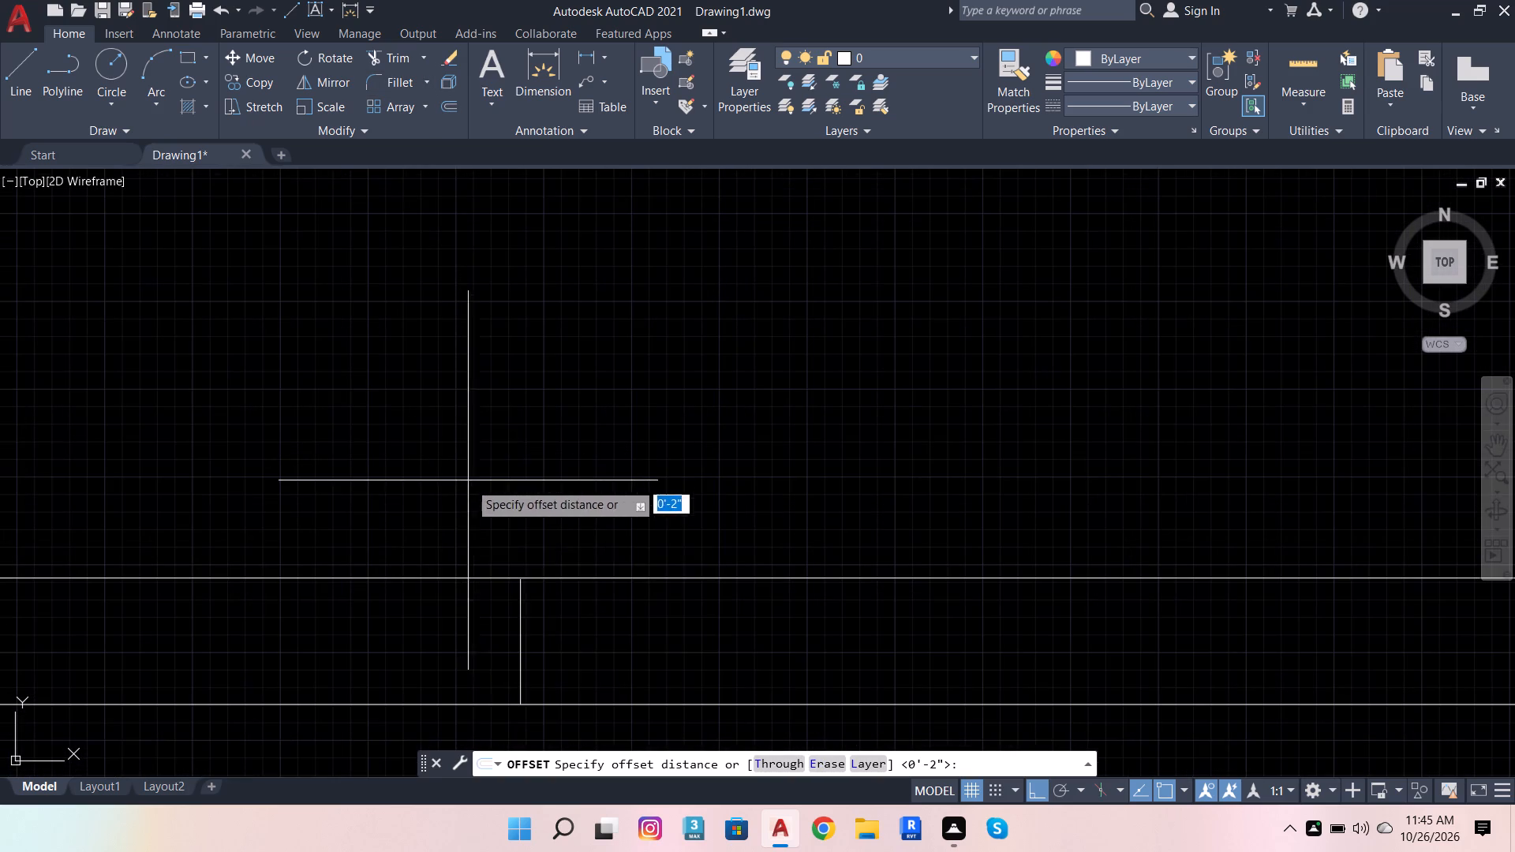
pyautogui.click(520, 579)
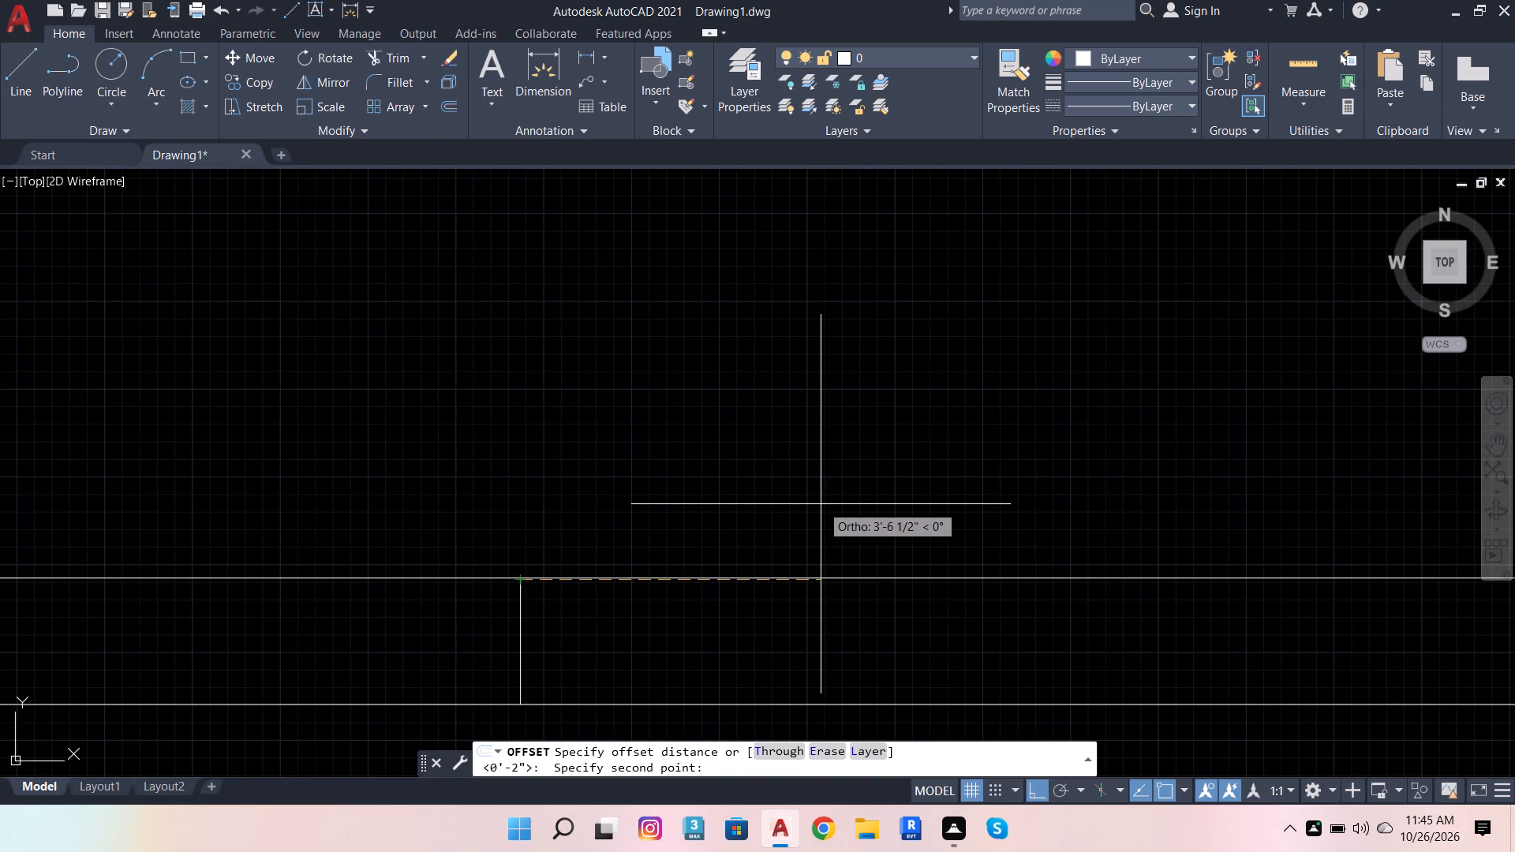
pyautogui.press('4')
pyautogui.press('Return')
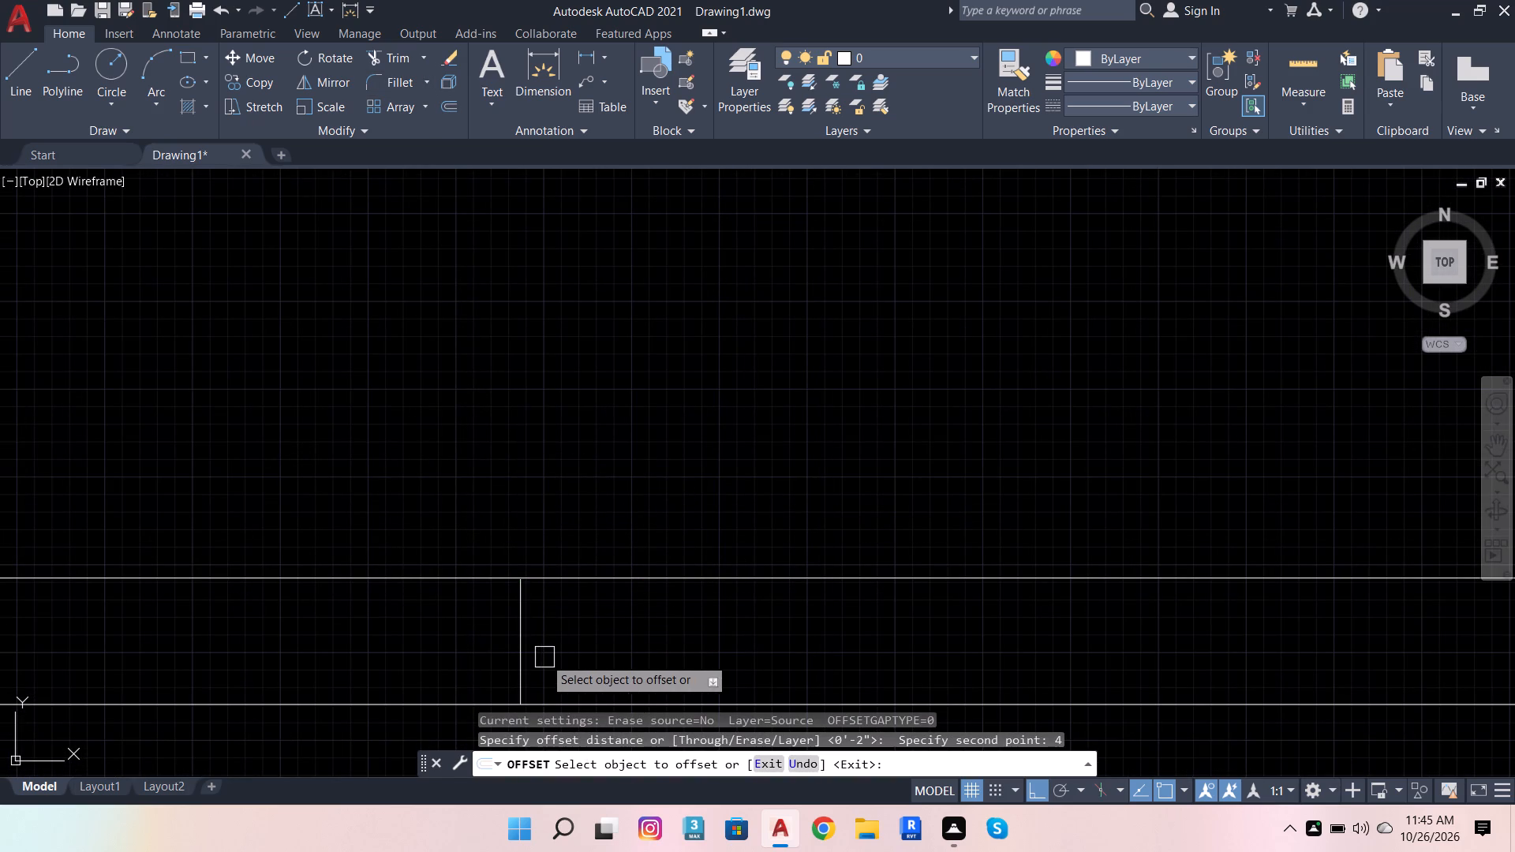
pyautogui.click(523, 652)
pyautogui.click(585, 624)
pyautogui.scroll(-4, 471, 507)
pyautogui.scroll(2, 518, 506)
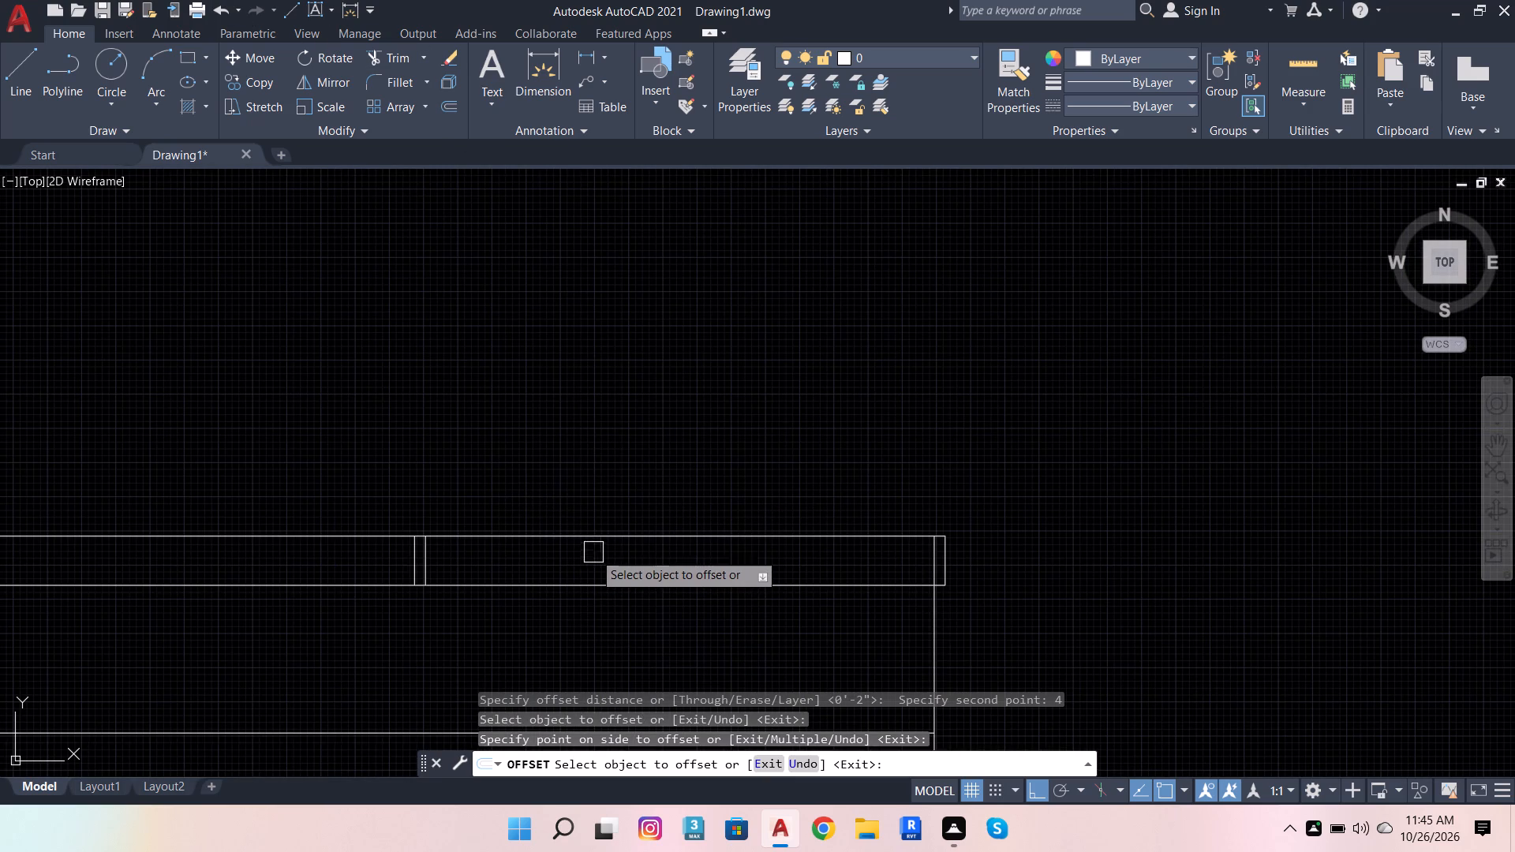
pyautogui.click(620, 535)
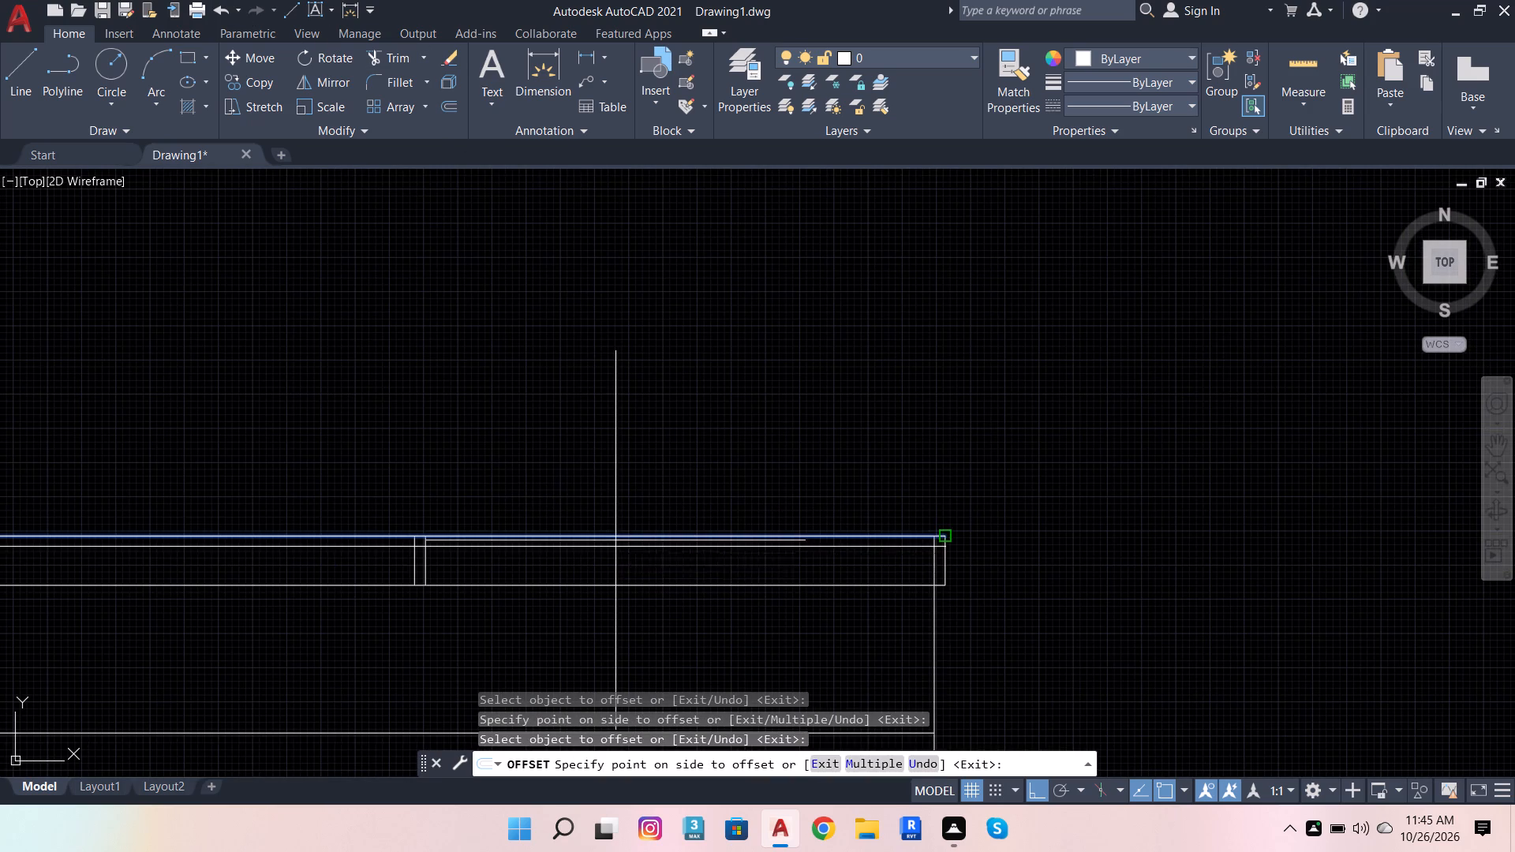
pyautogui.click(615, 540)
# Trim the 4" divider offset above the inner horizontal line, and that horizontal line's piece between the two verticals.
pyautogui.click(401, 51)
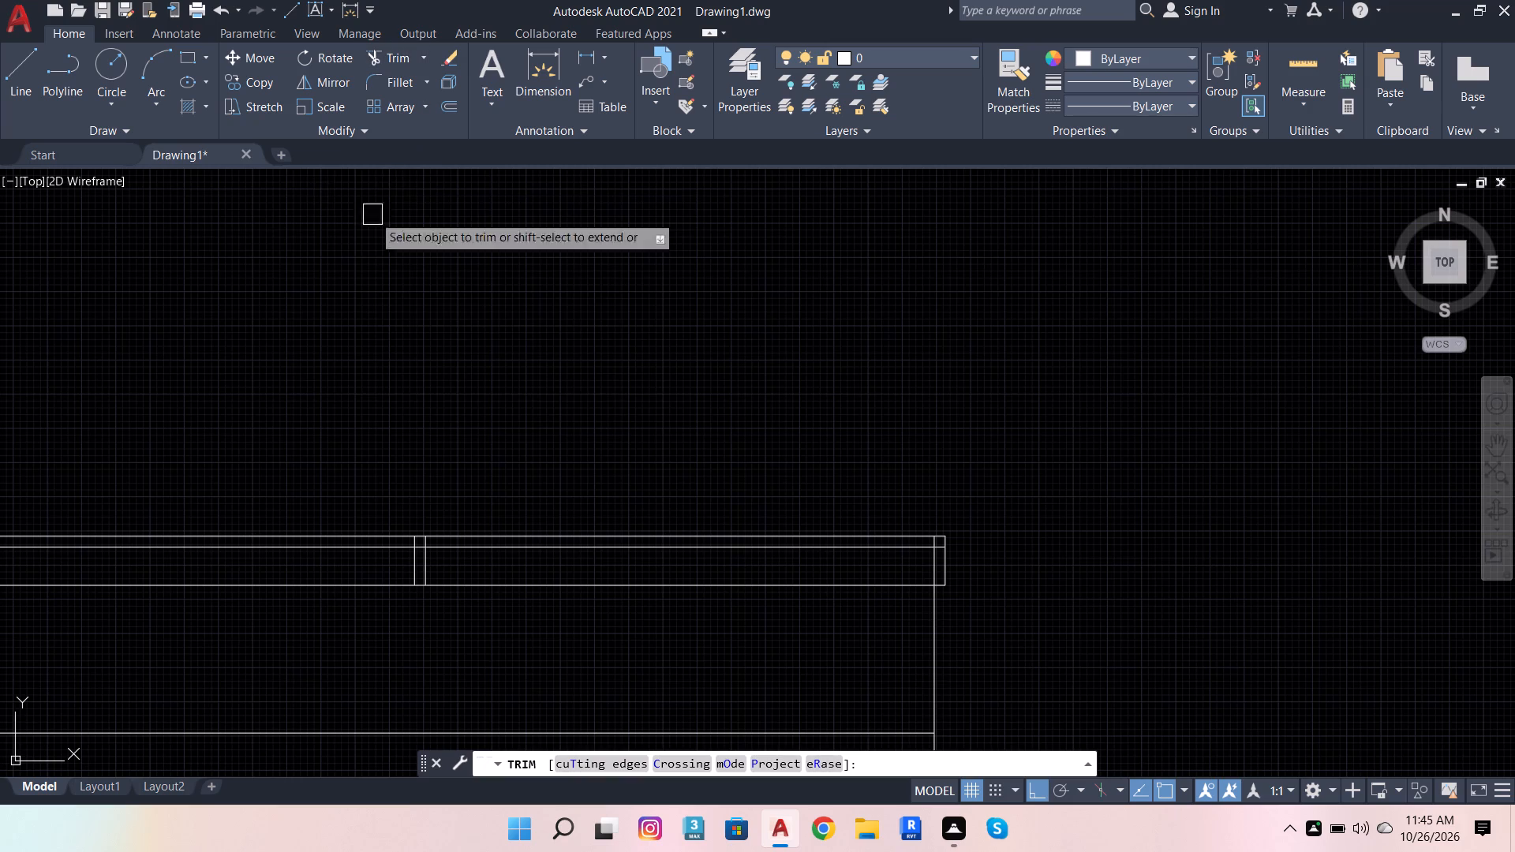
pyautogui.scroll(4, 397, 551)
pyautogui.click(526, 394)
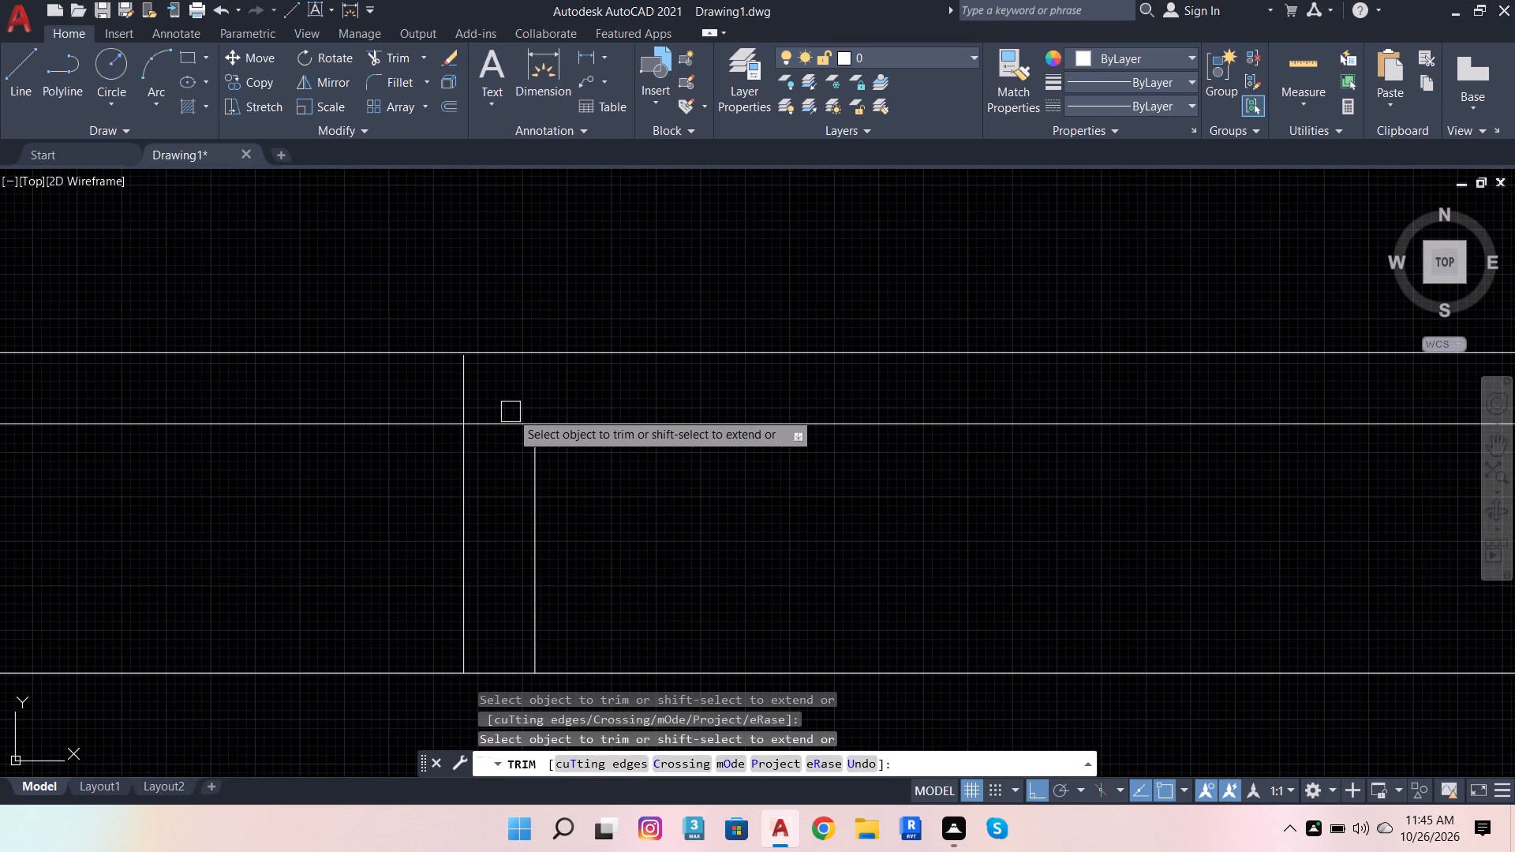
pyautogui.click(509, 418)
# Trim the band's projecting end to a 4" deep lip, removing the wall edge inside it and the outer edge and bottom stub below.
pyautogui.scroll(-3, 121, 549)
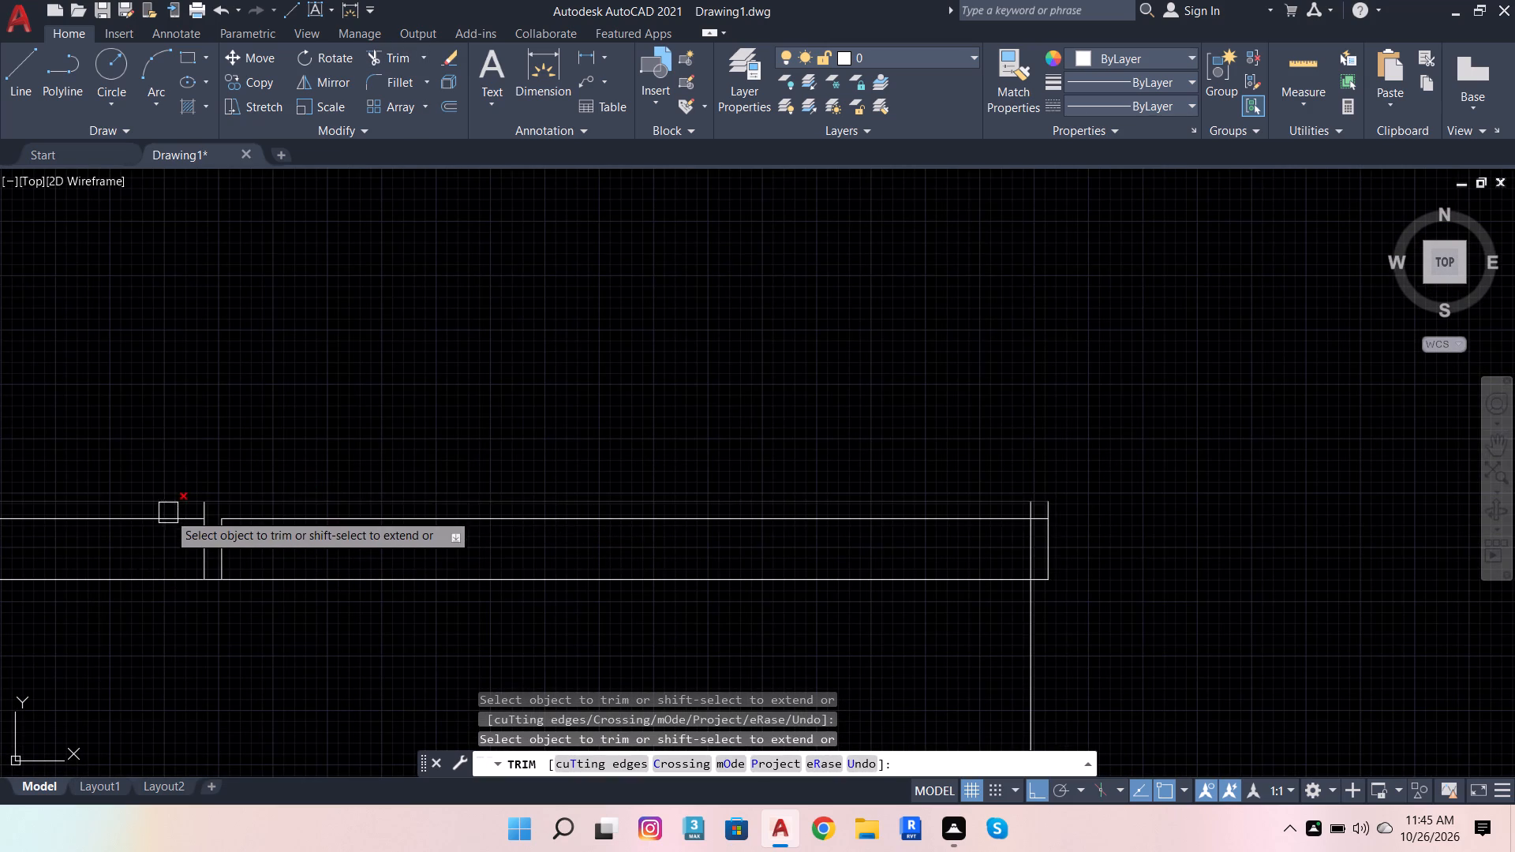
pyautogui.scroll(2, 976, 529)
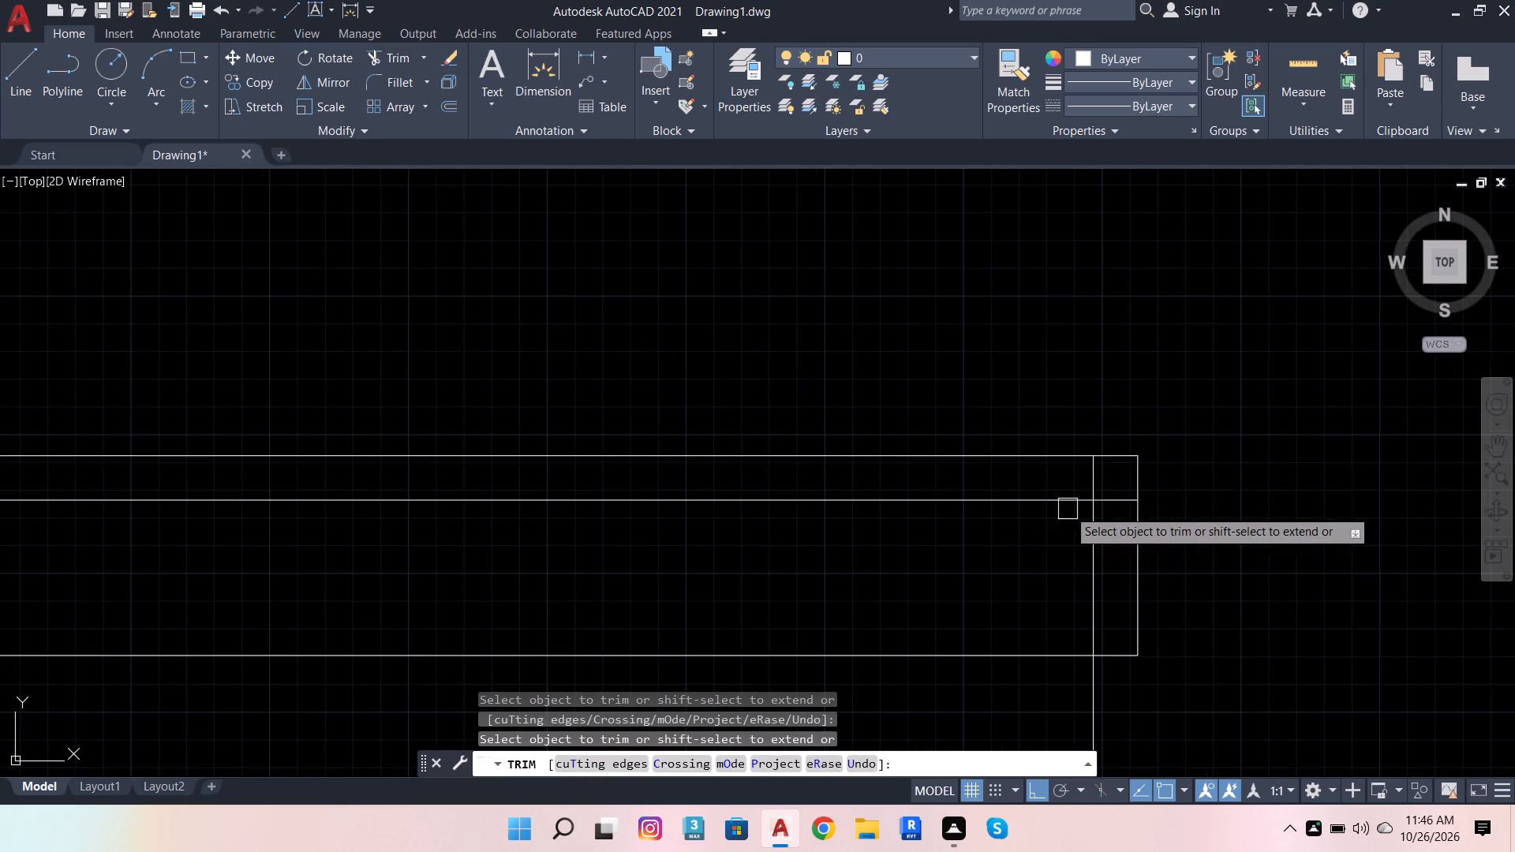
pyautogui.click(1099, 475)
pyautogui.scroll(-3, 1234, 499)
pyautogui.scroll(2, 1227, 514)
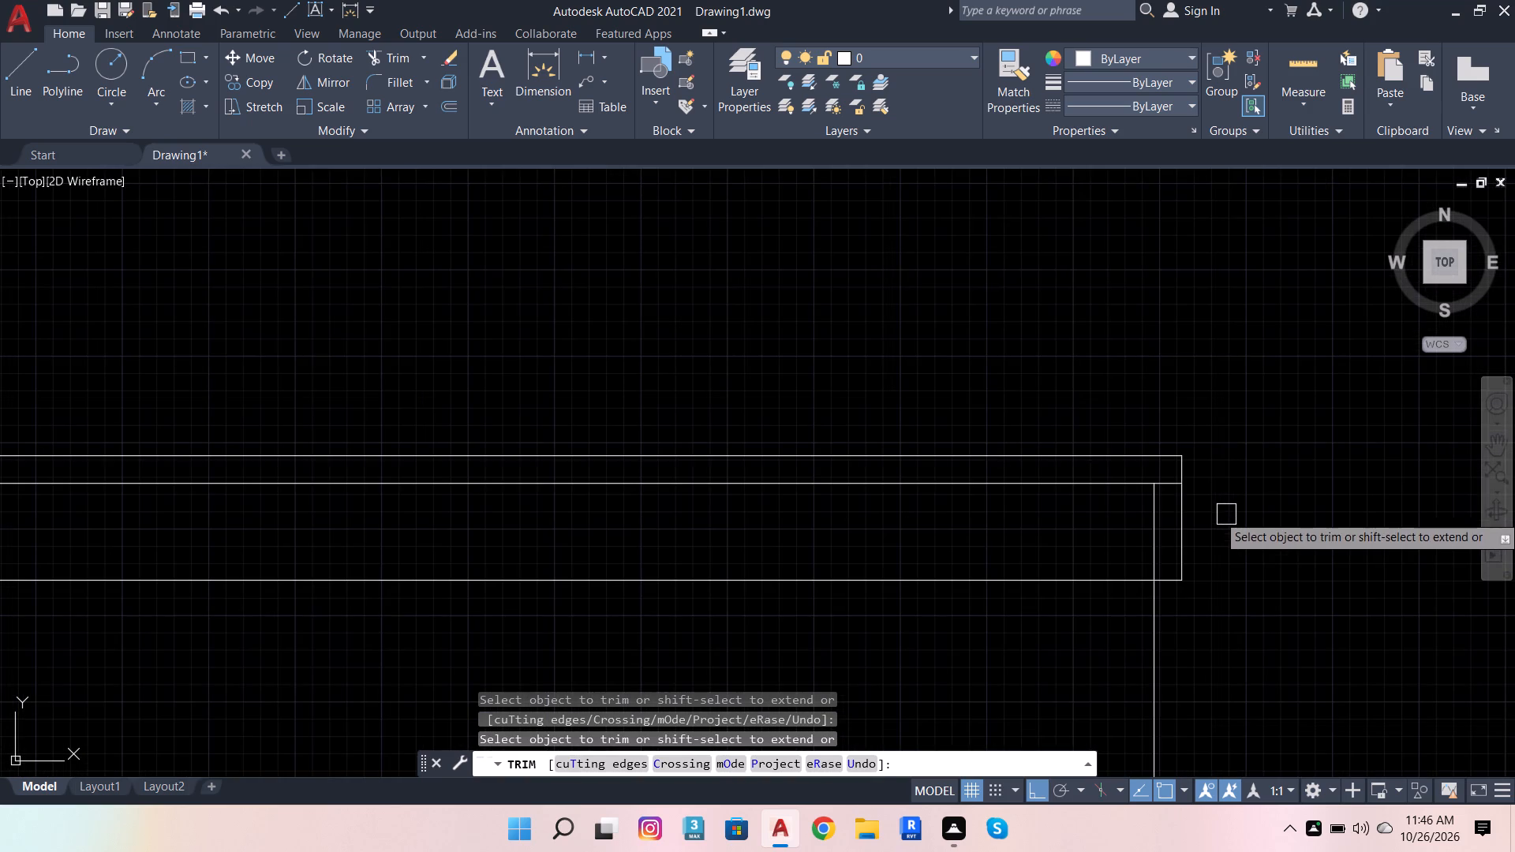
pyautogui.click(1191, 526)
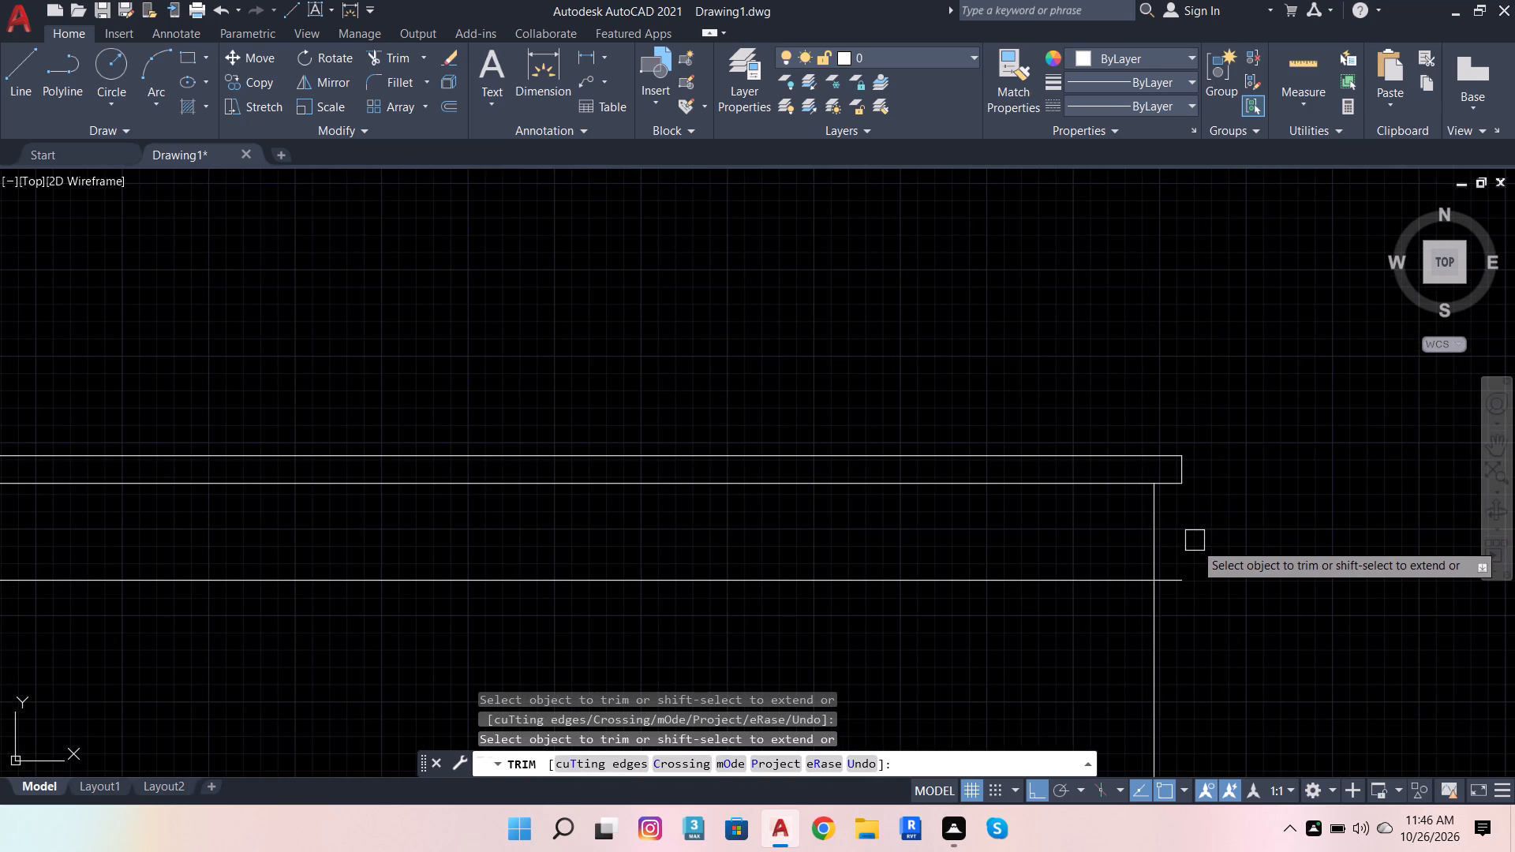
pyautogui.click(1182, 574)
# Extend the lip's underside line back to the left vertical divider and trim away its portion left of that divider.
pyautogui.scroll(-4, 1268, 507)
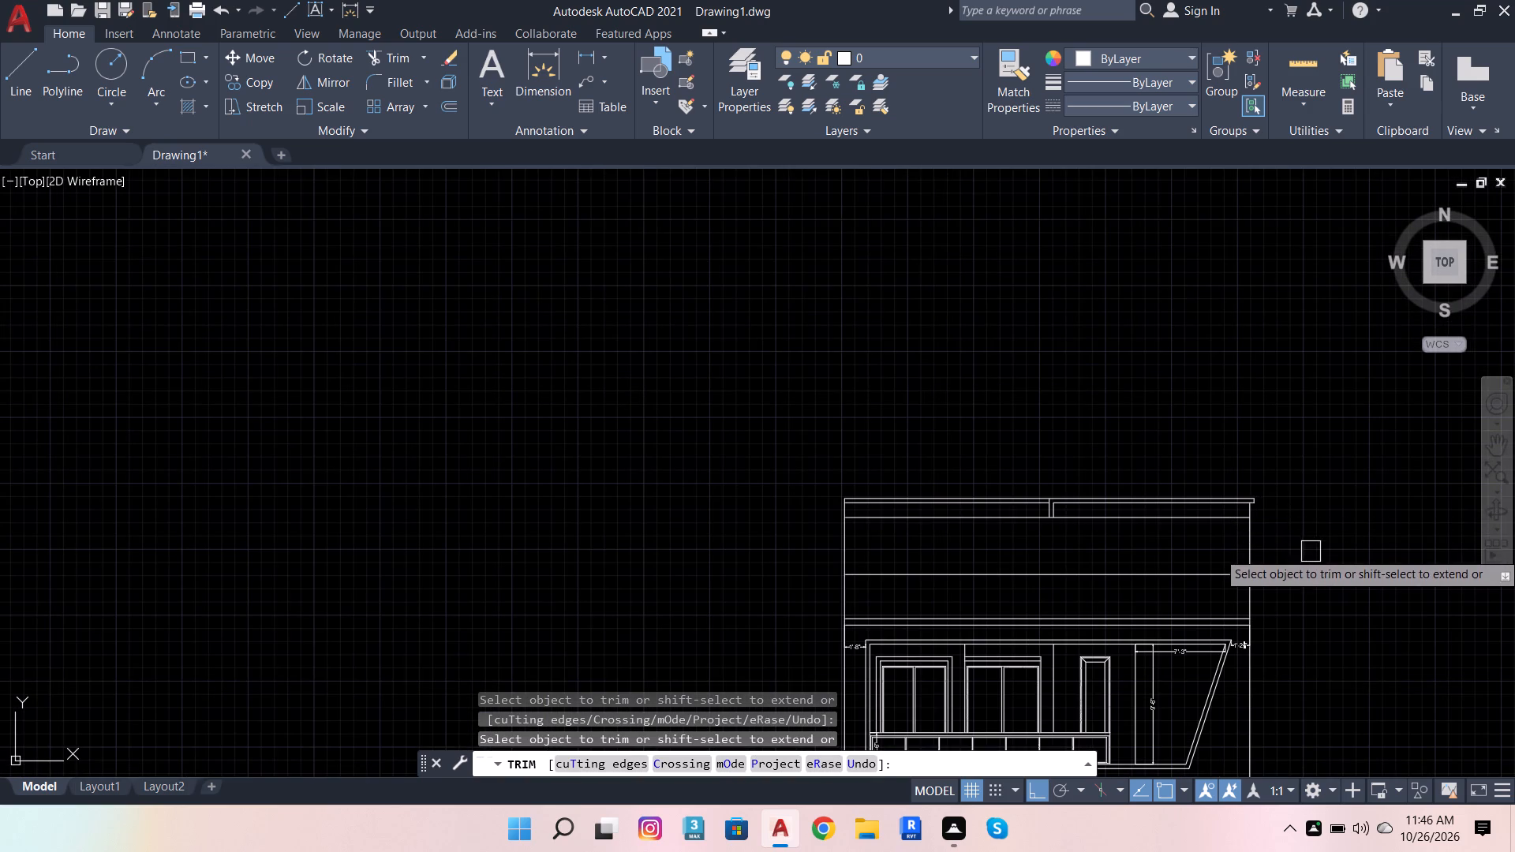
pyautogui.scroll(3, 1003, 519)
pyautogui.scroll(-2, 920, 562)
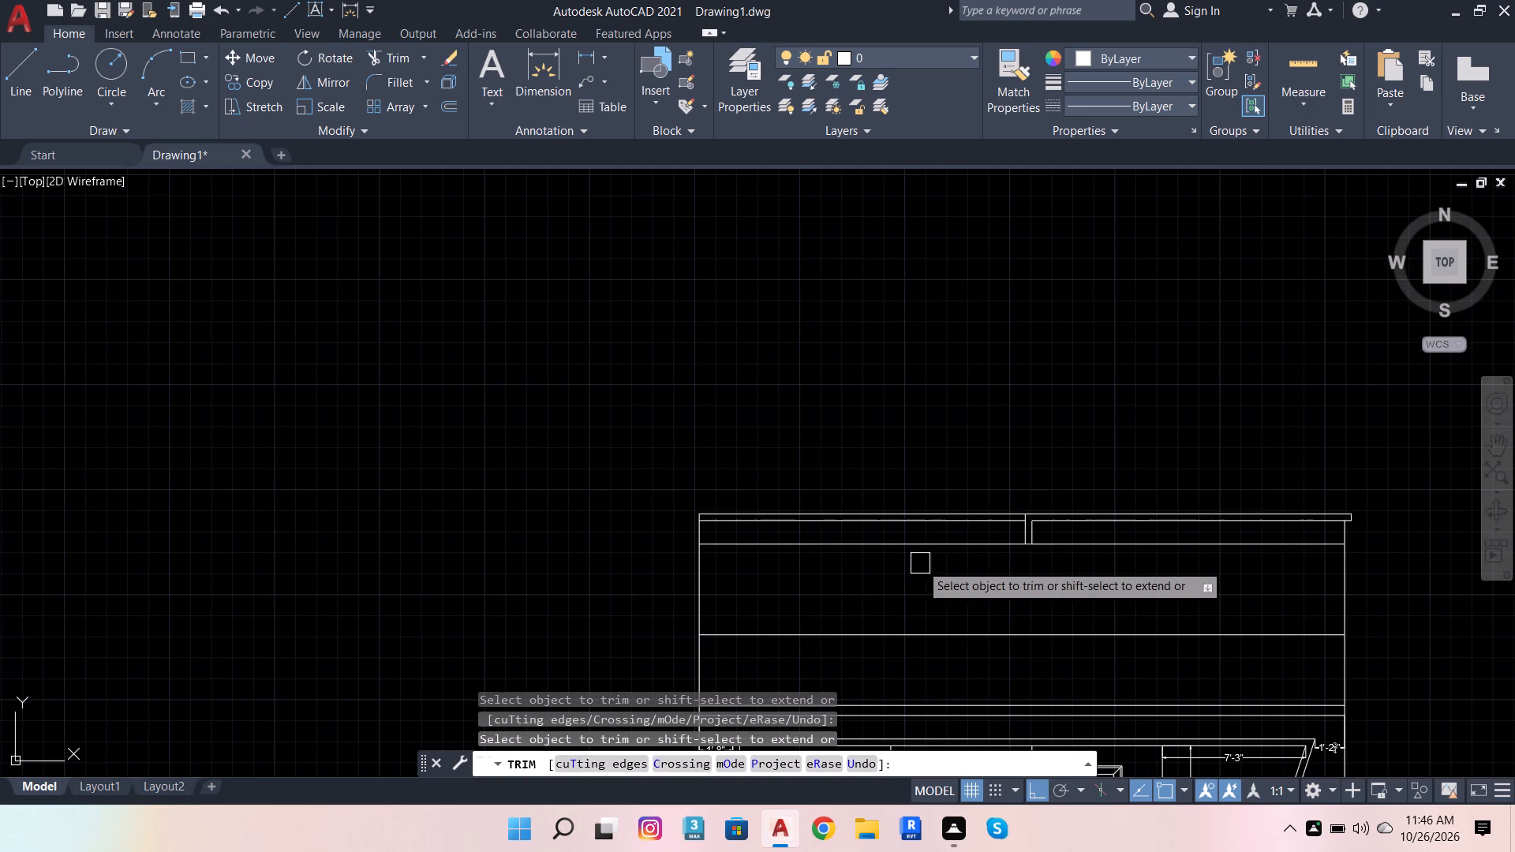
pyautogui.scroll(2, 1051, 555)
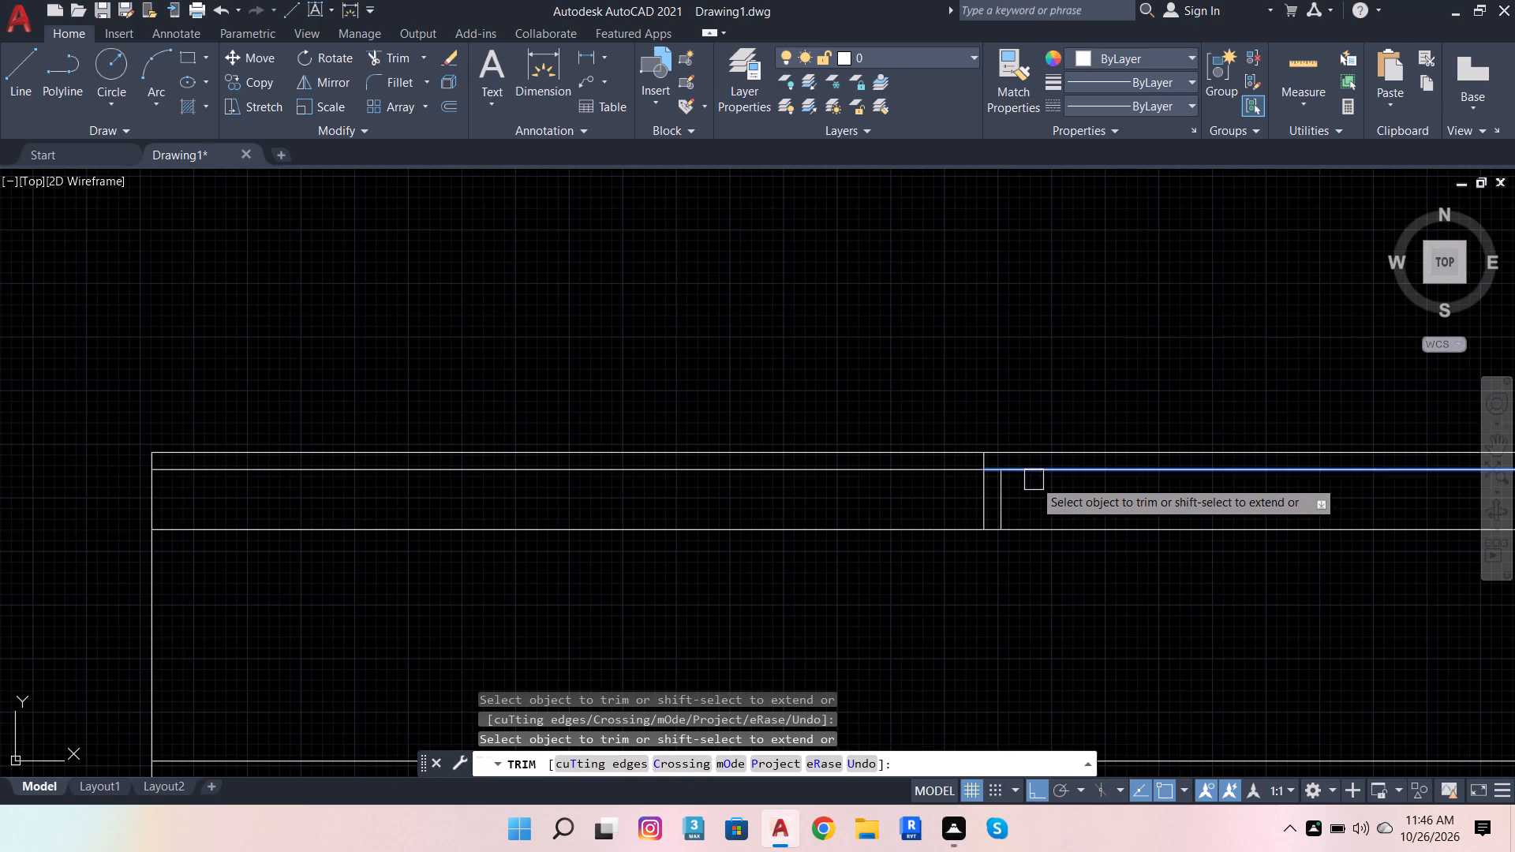
pyautogui.keyDown('shift'); pyautogui.click(1039, 476); pyautogui.keyUp('shift')
pyautogui.click(868, 491)
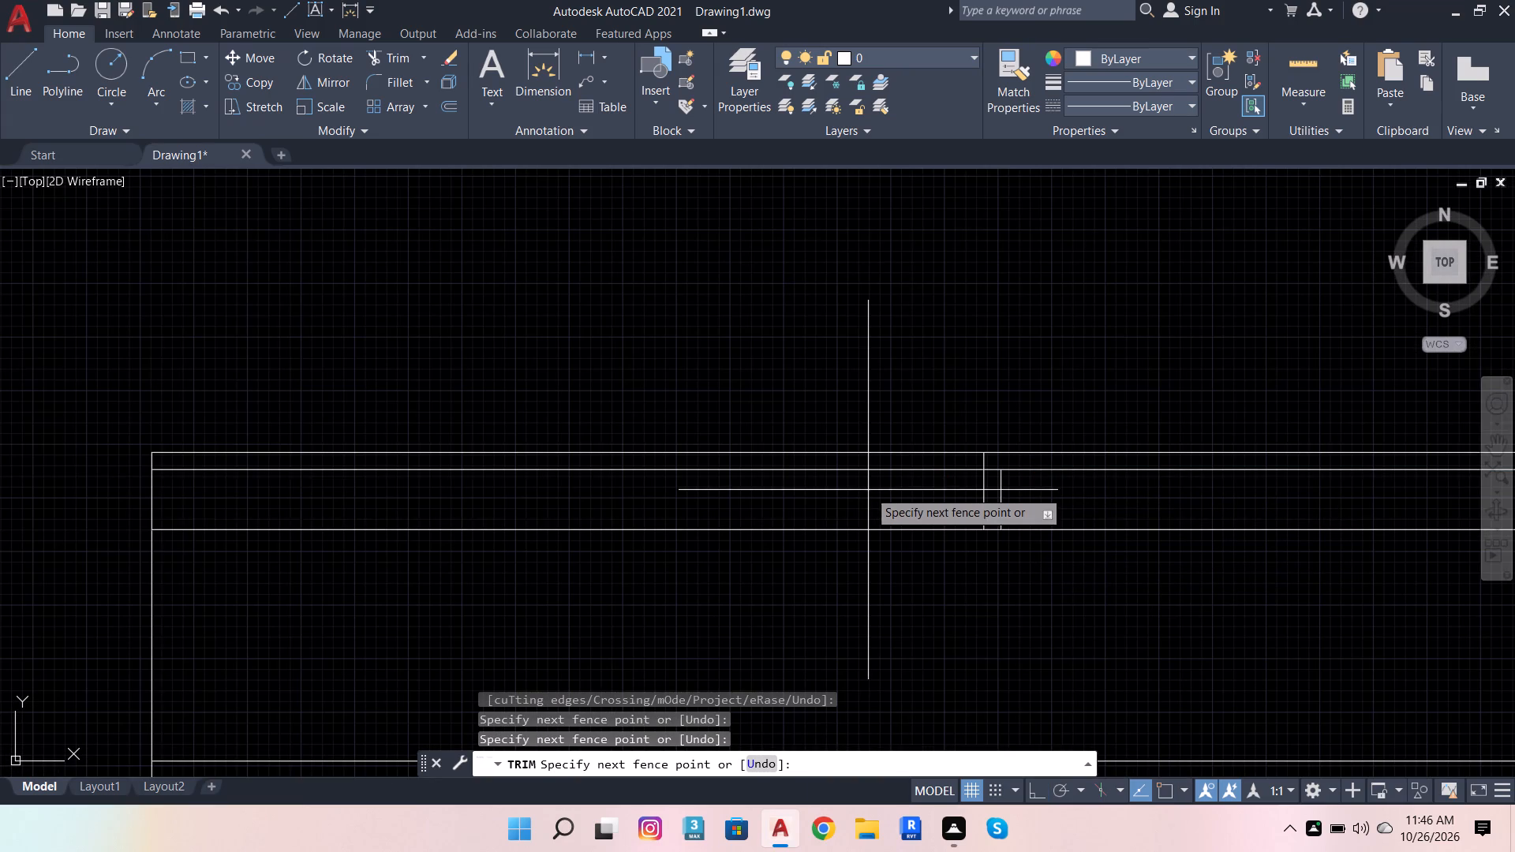
pyautogui.click(876, 466)
# Trim the left vertical divider below the lip's underside to close the lip's left end.
pyautogui.scroll(-3, 624, 522)
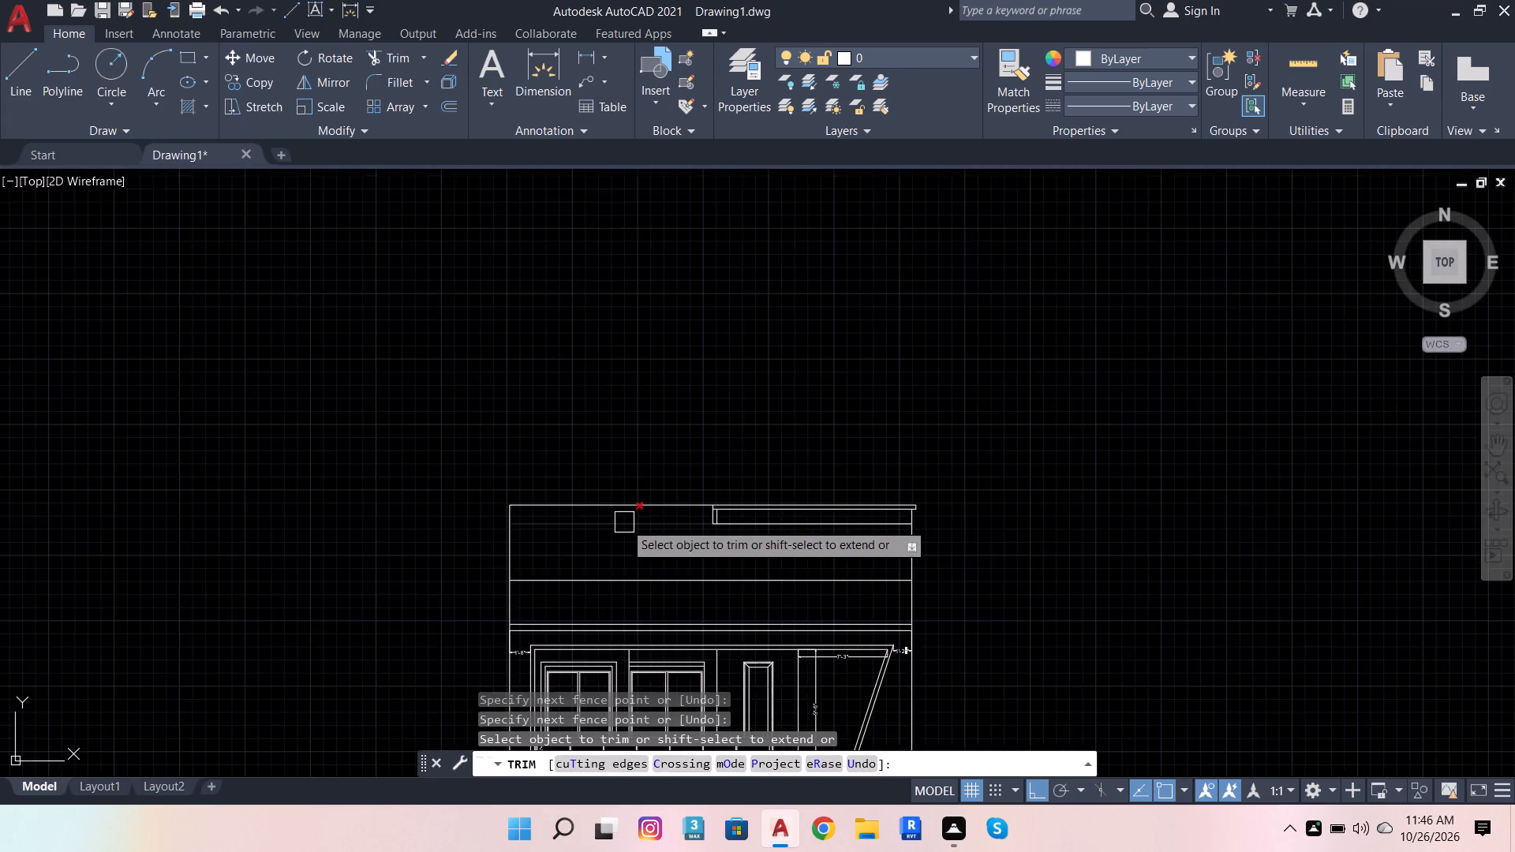
pyautogui.scroll(2, 773, 518)
pyautogui.scroll(3, 685, 486)
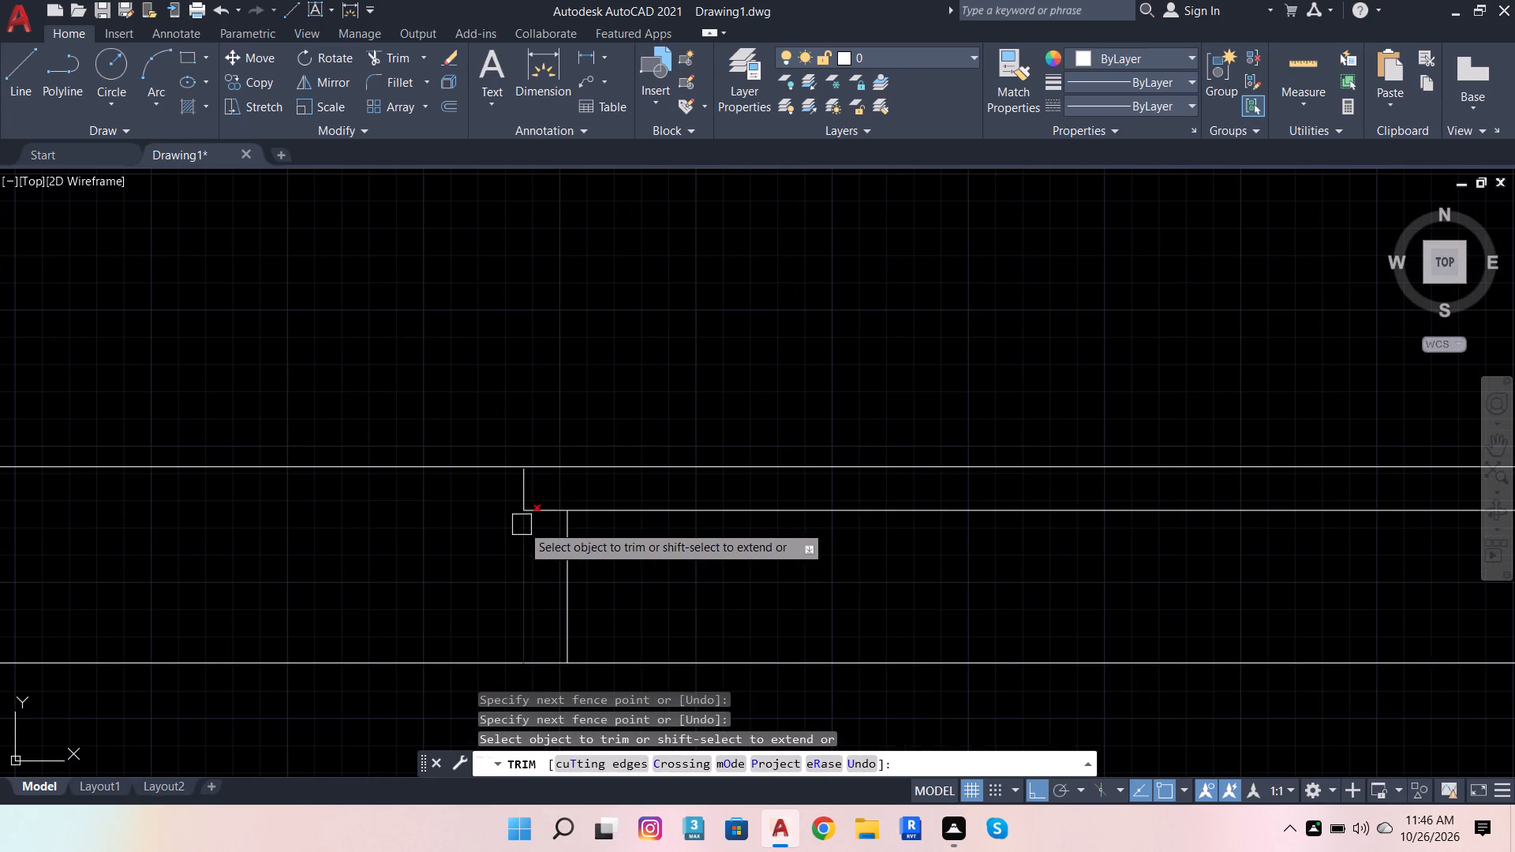
pyautogui.click(526, 551)
# Add a 15'-6" horizontal dimension to the band below the lip, from the wall edge to the inner divider.
pyautogui.scroll(-3, 317, 580)
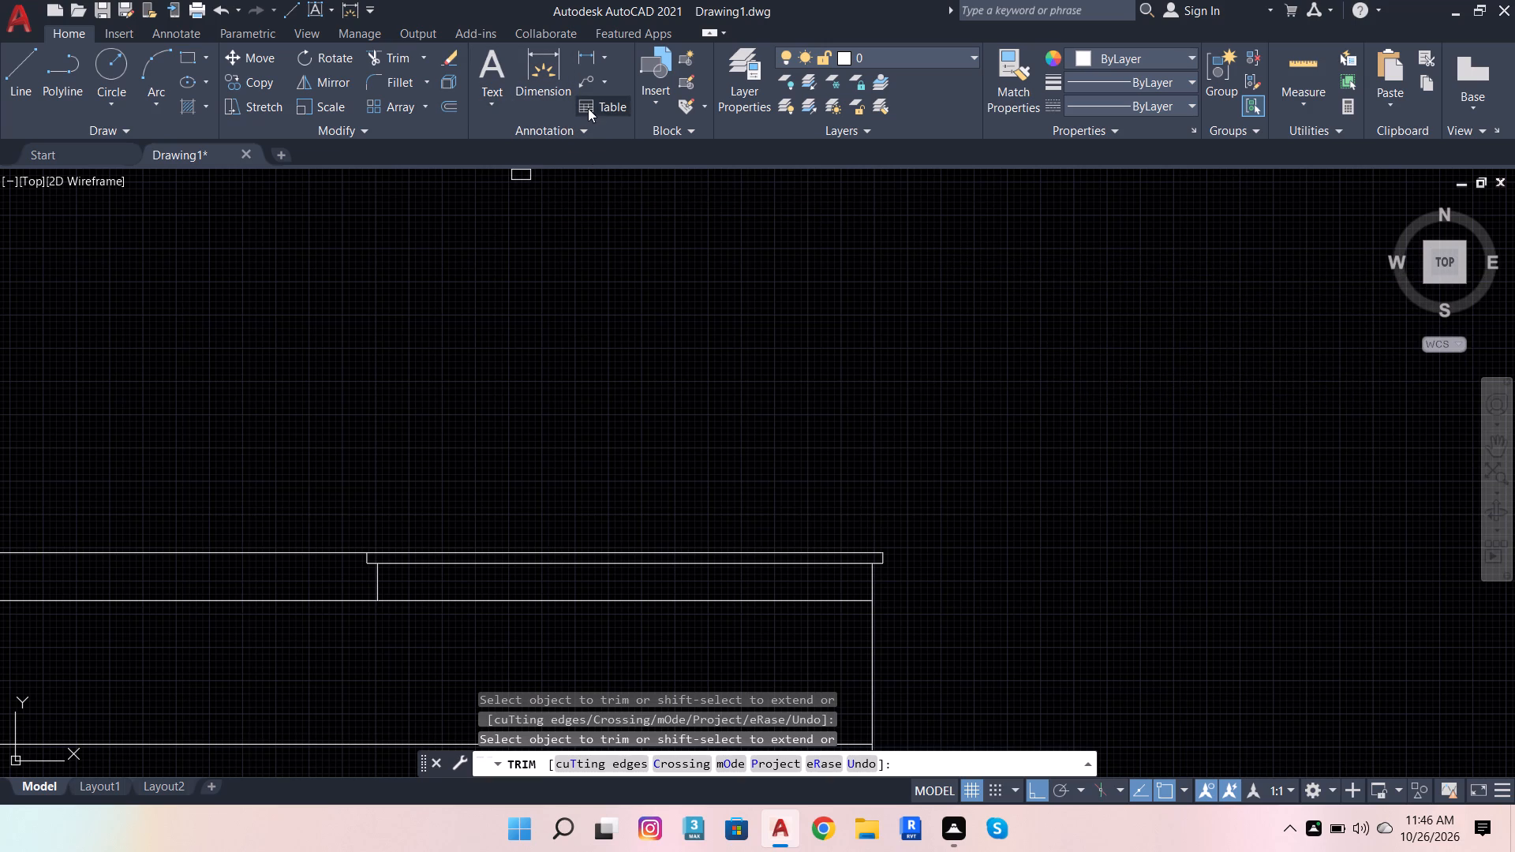
pyautogui.click(533, 73)
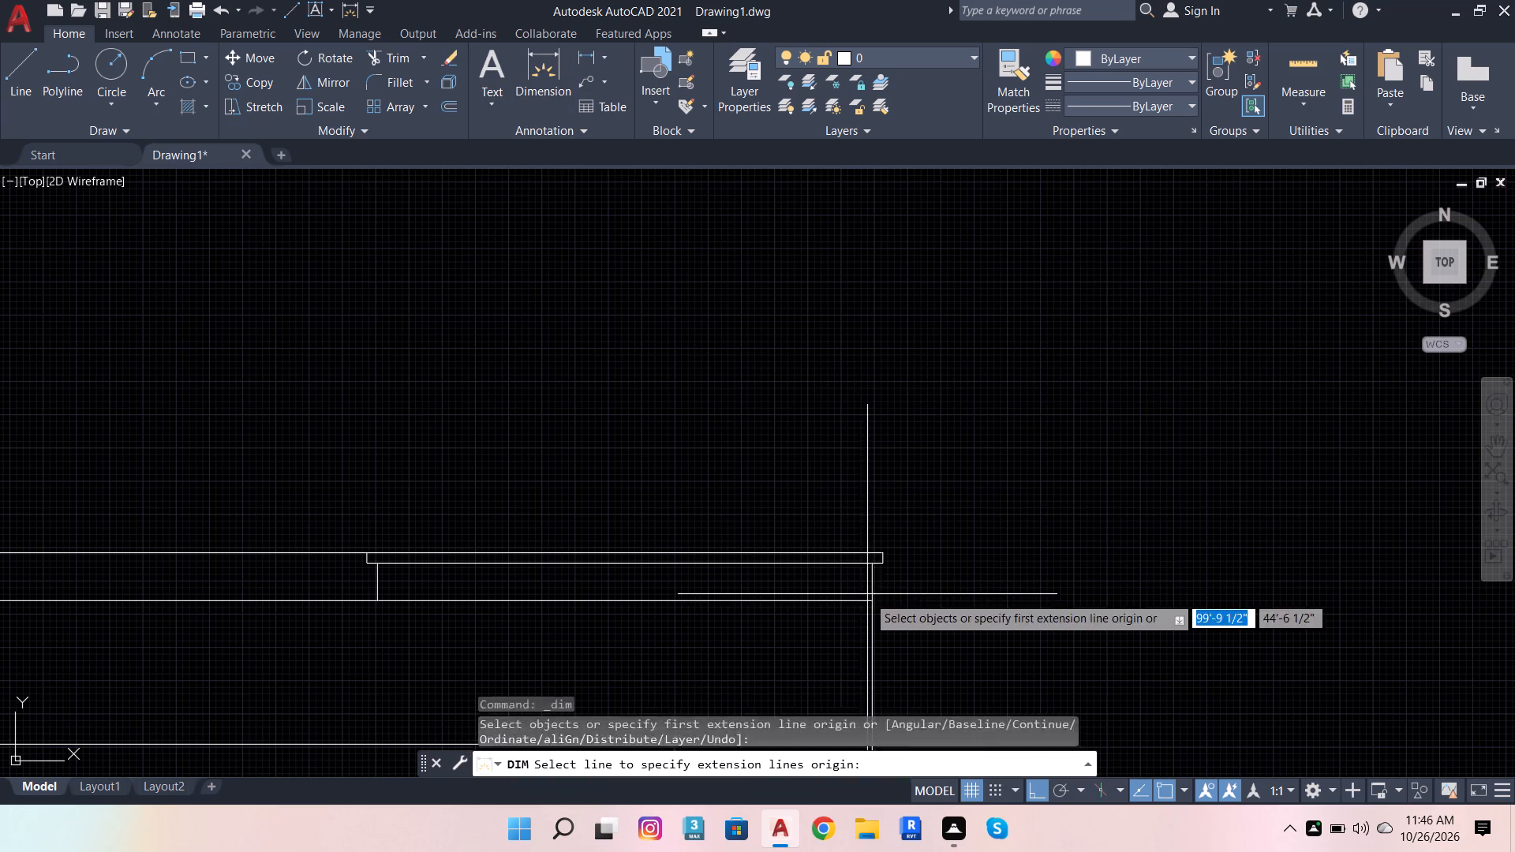
pyautogui.click(868, 598)
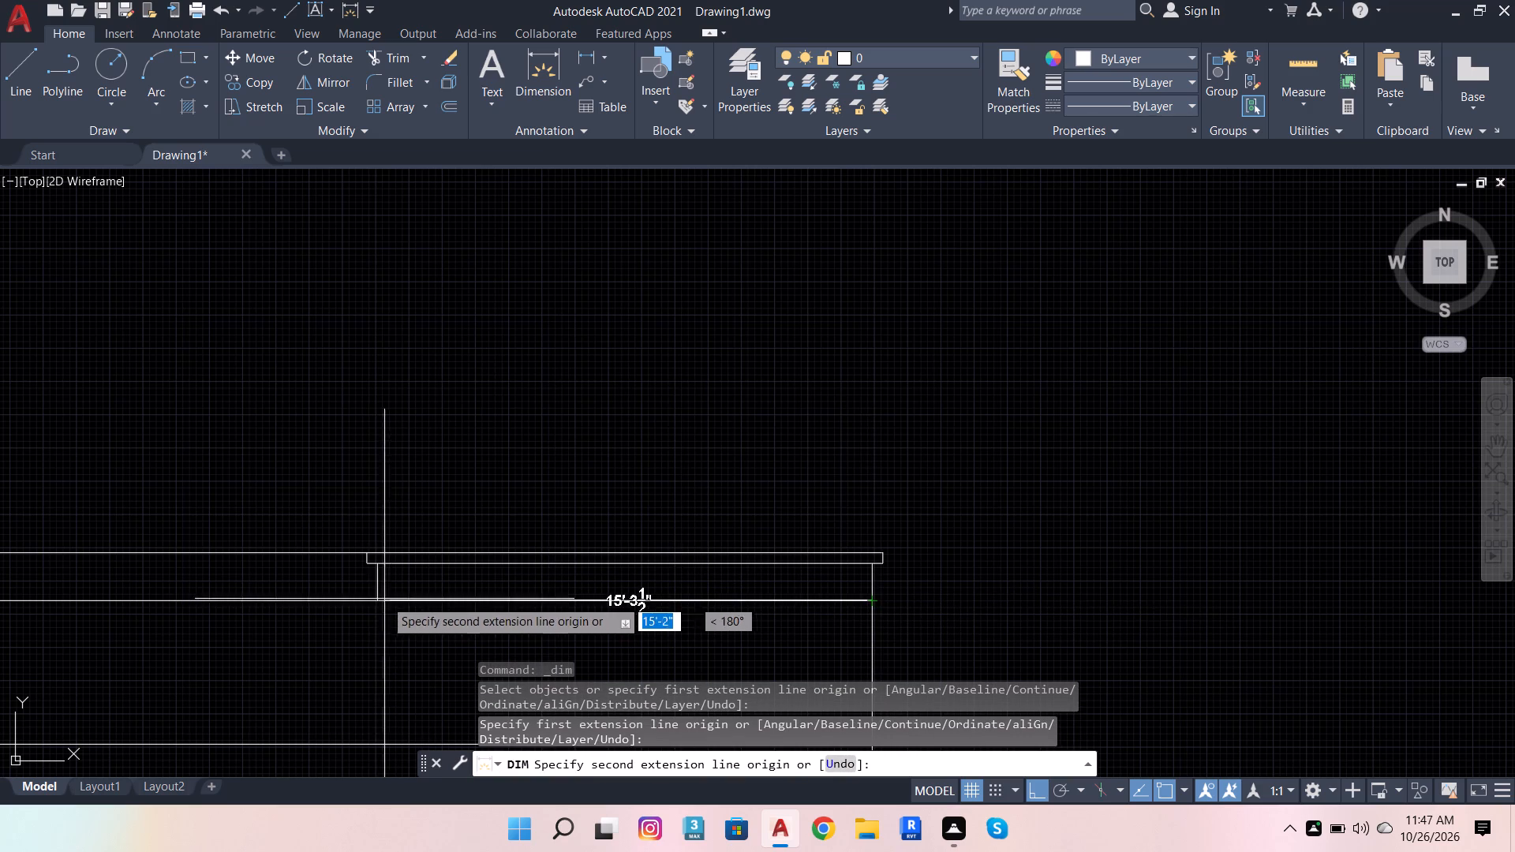
pyautogui.click(376, 600)
pyautogui.scroll(2, 381, 589)
pyautogui.click(382, 589)
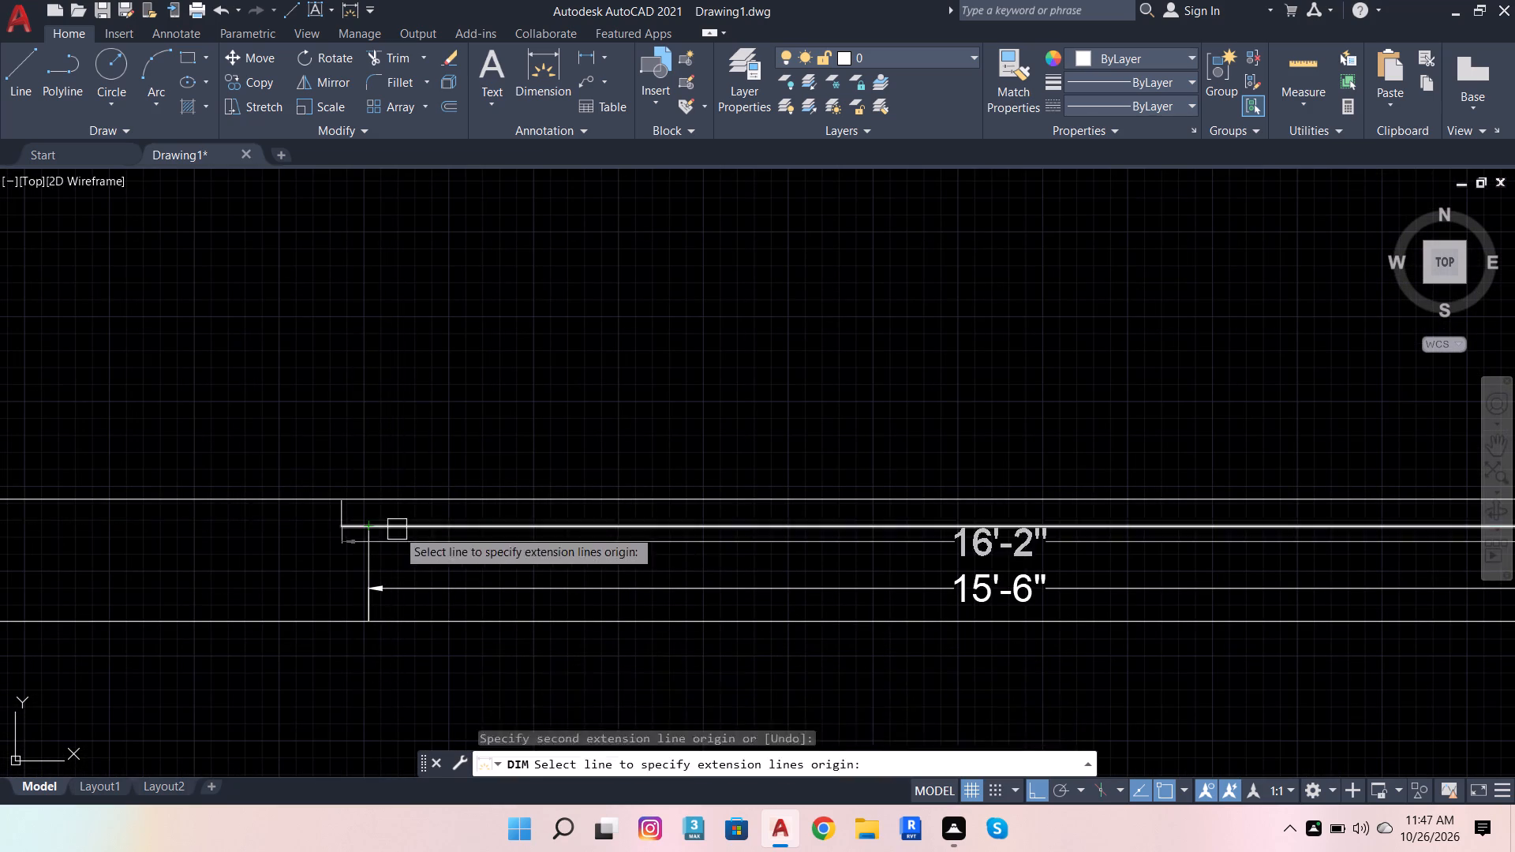
# Add a 16'-2" horizontal dimension for the lip's underside line, placed just above the roof's top line.
pyautogui.click(449, 521)
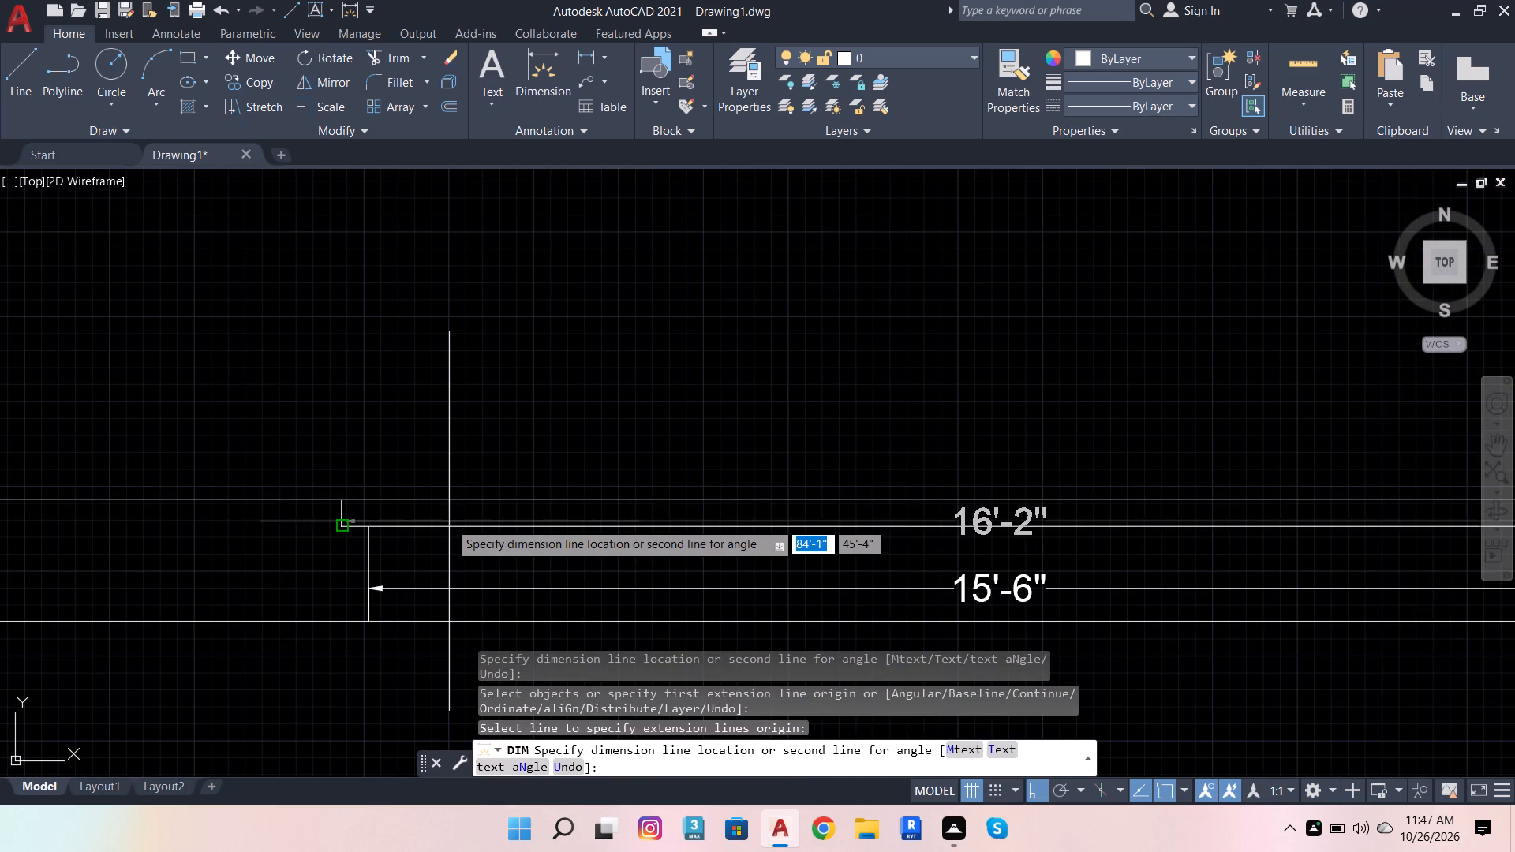
pyautogui.scroll(-2, 498, 416)
pyautogui.scroll(2, 570, 435)
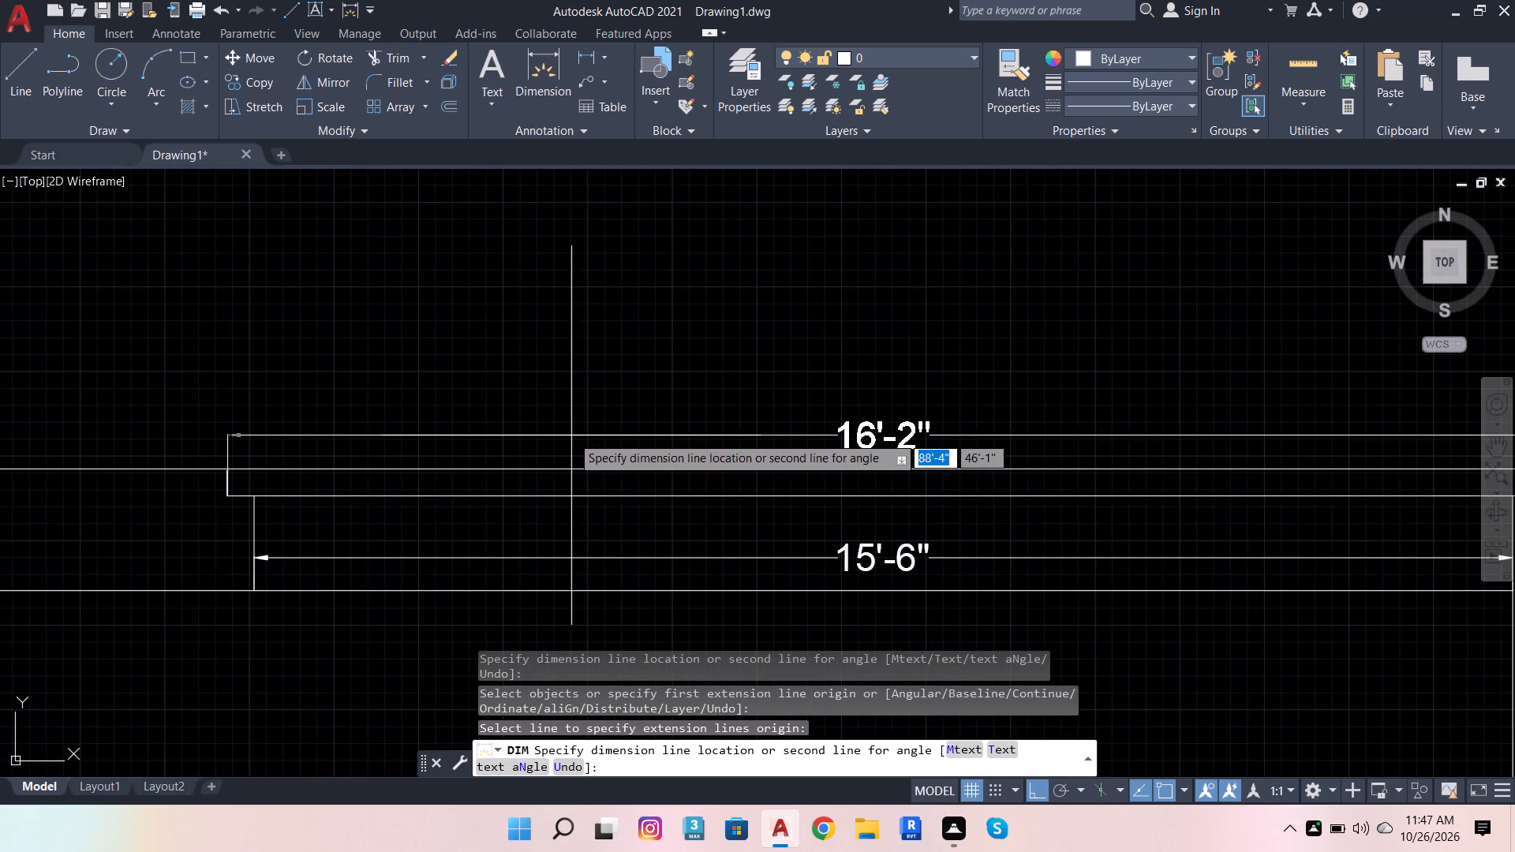
pyautogui.scroll(-1, 563, 435)
pyautogui.click(562, 435)
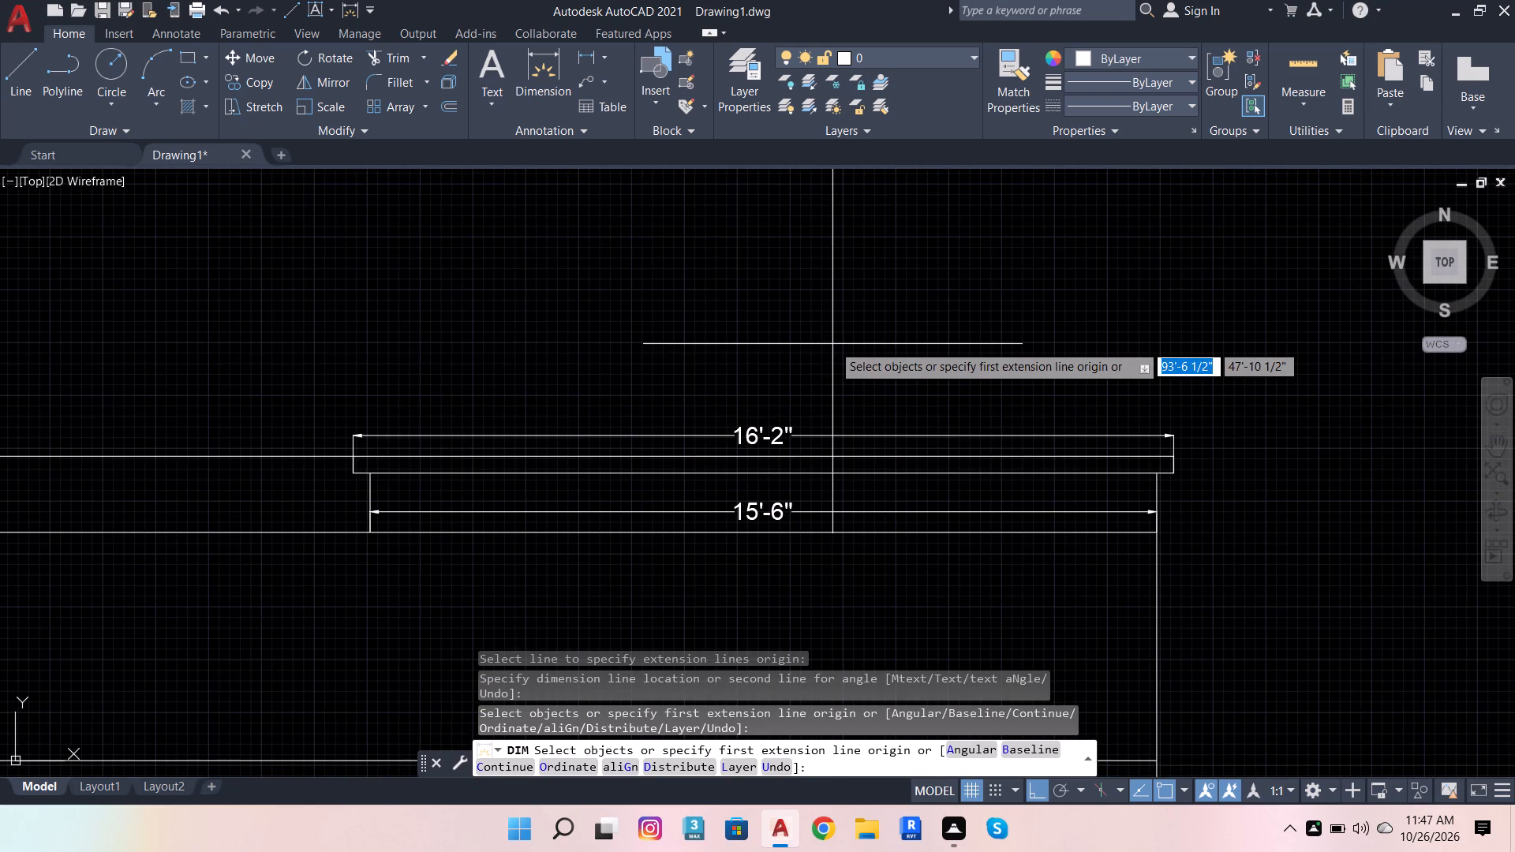
pyautogui.press('Escape')
pyautogui.press('Escape')
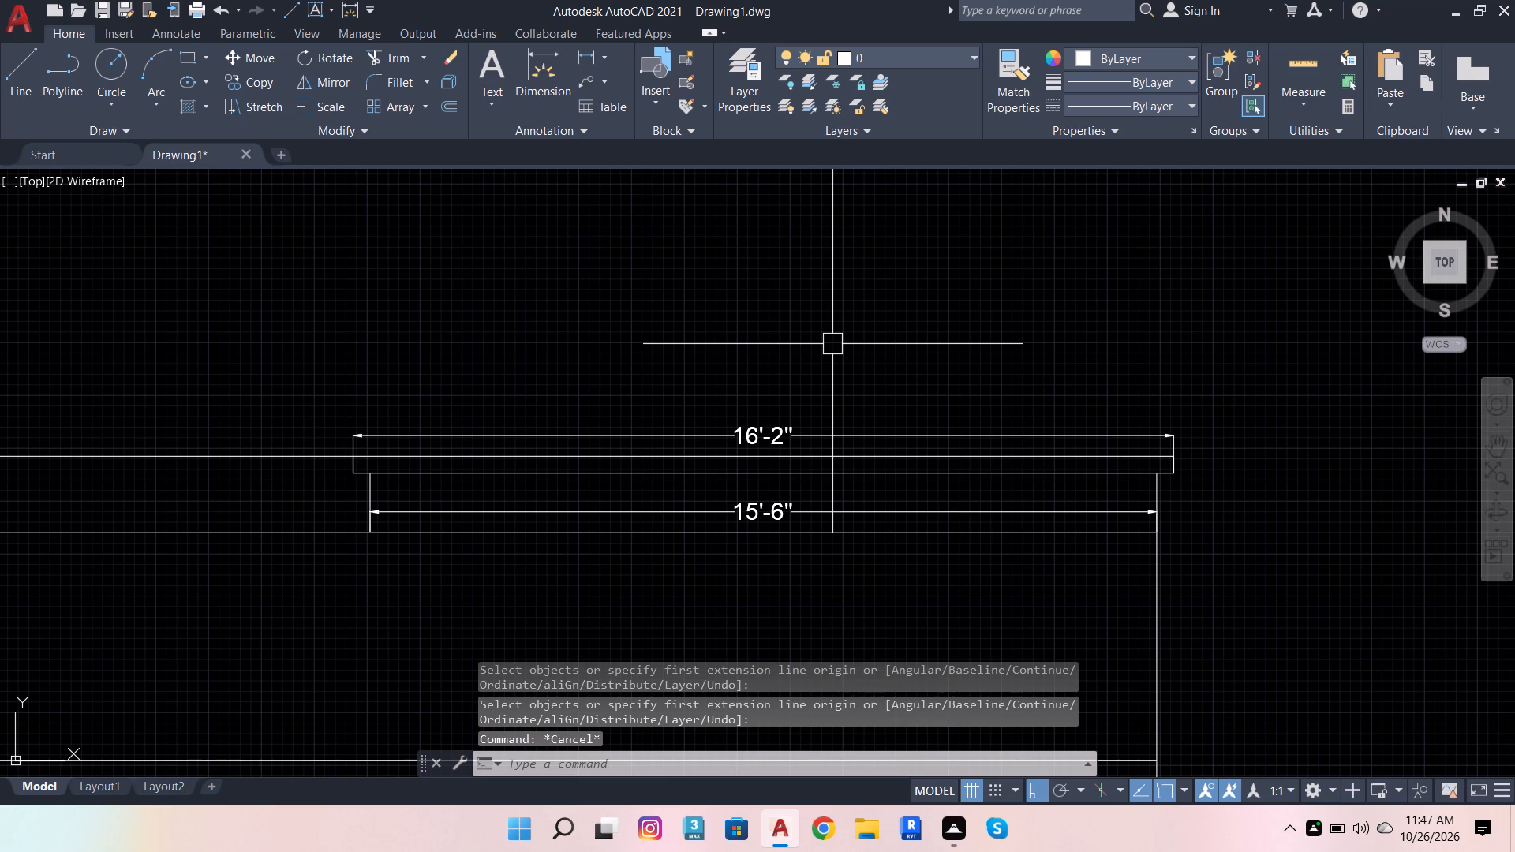
pyautogui.press('Escape')
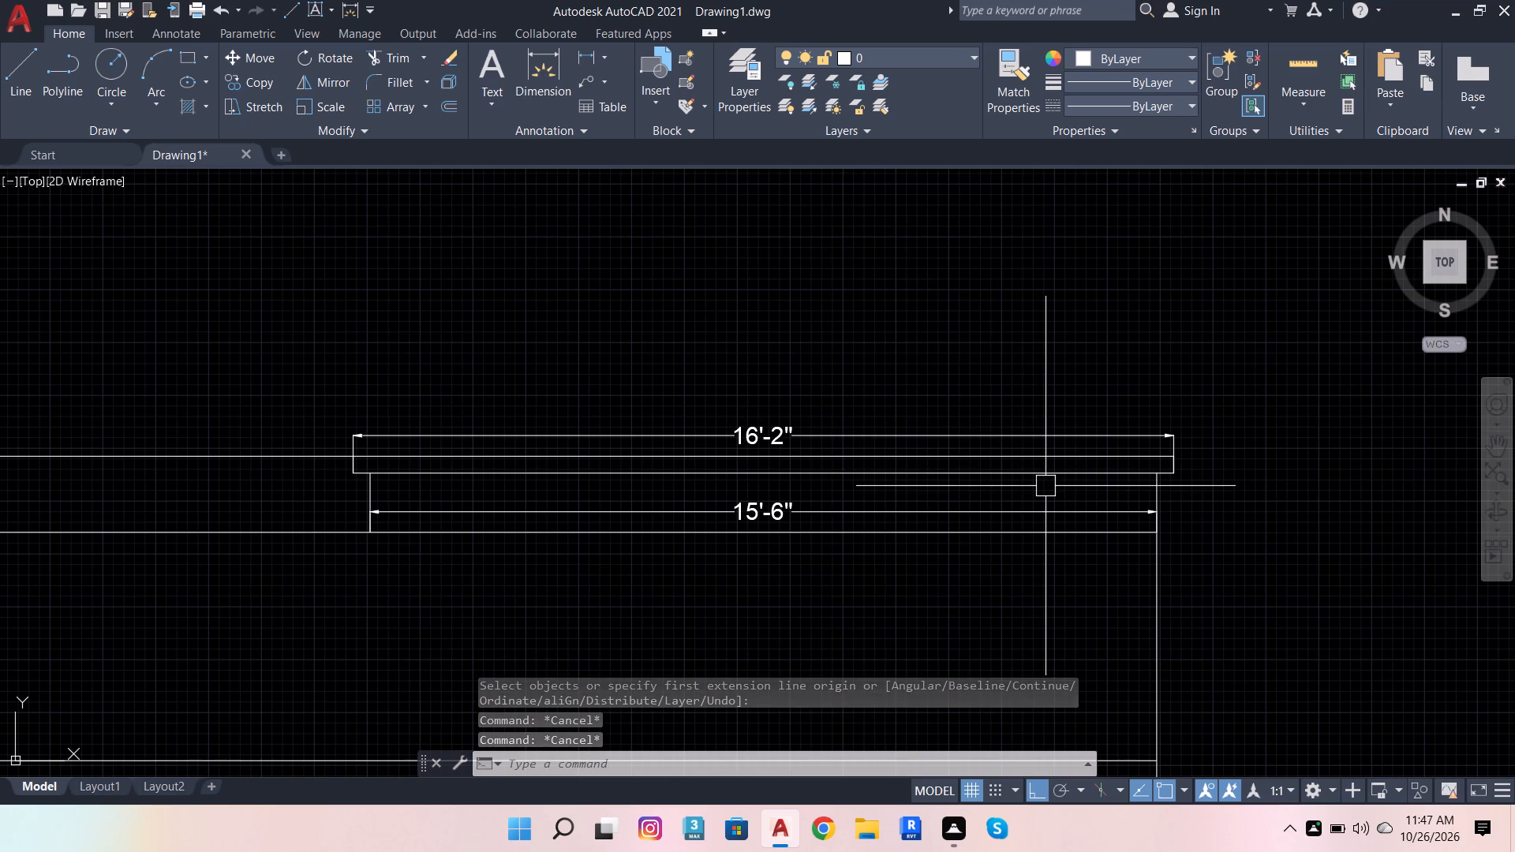
pyautogui.press('Escape')
pyautogui.press('Escape')
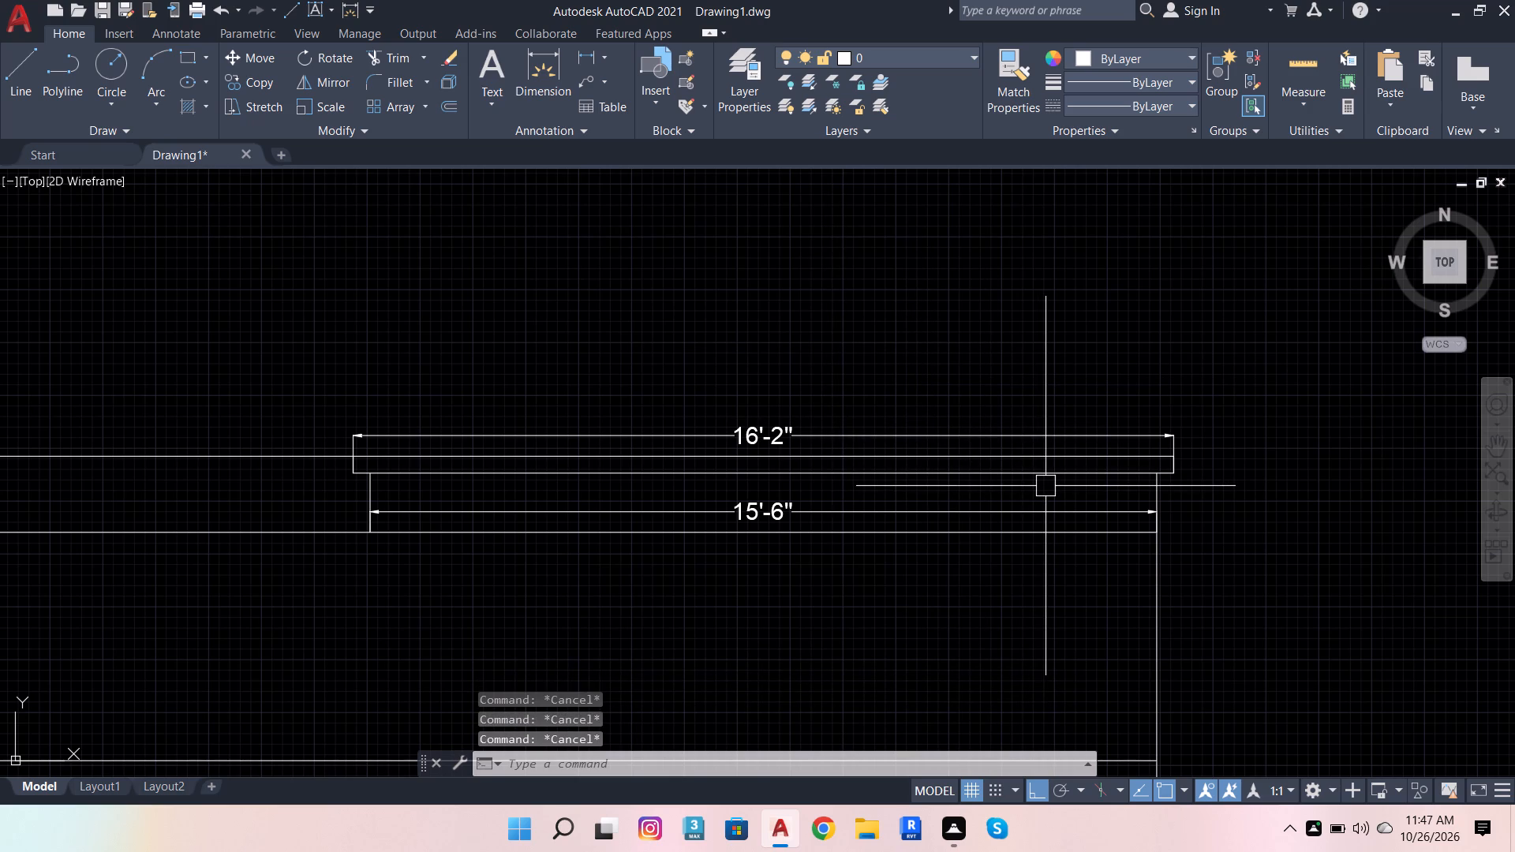